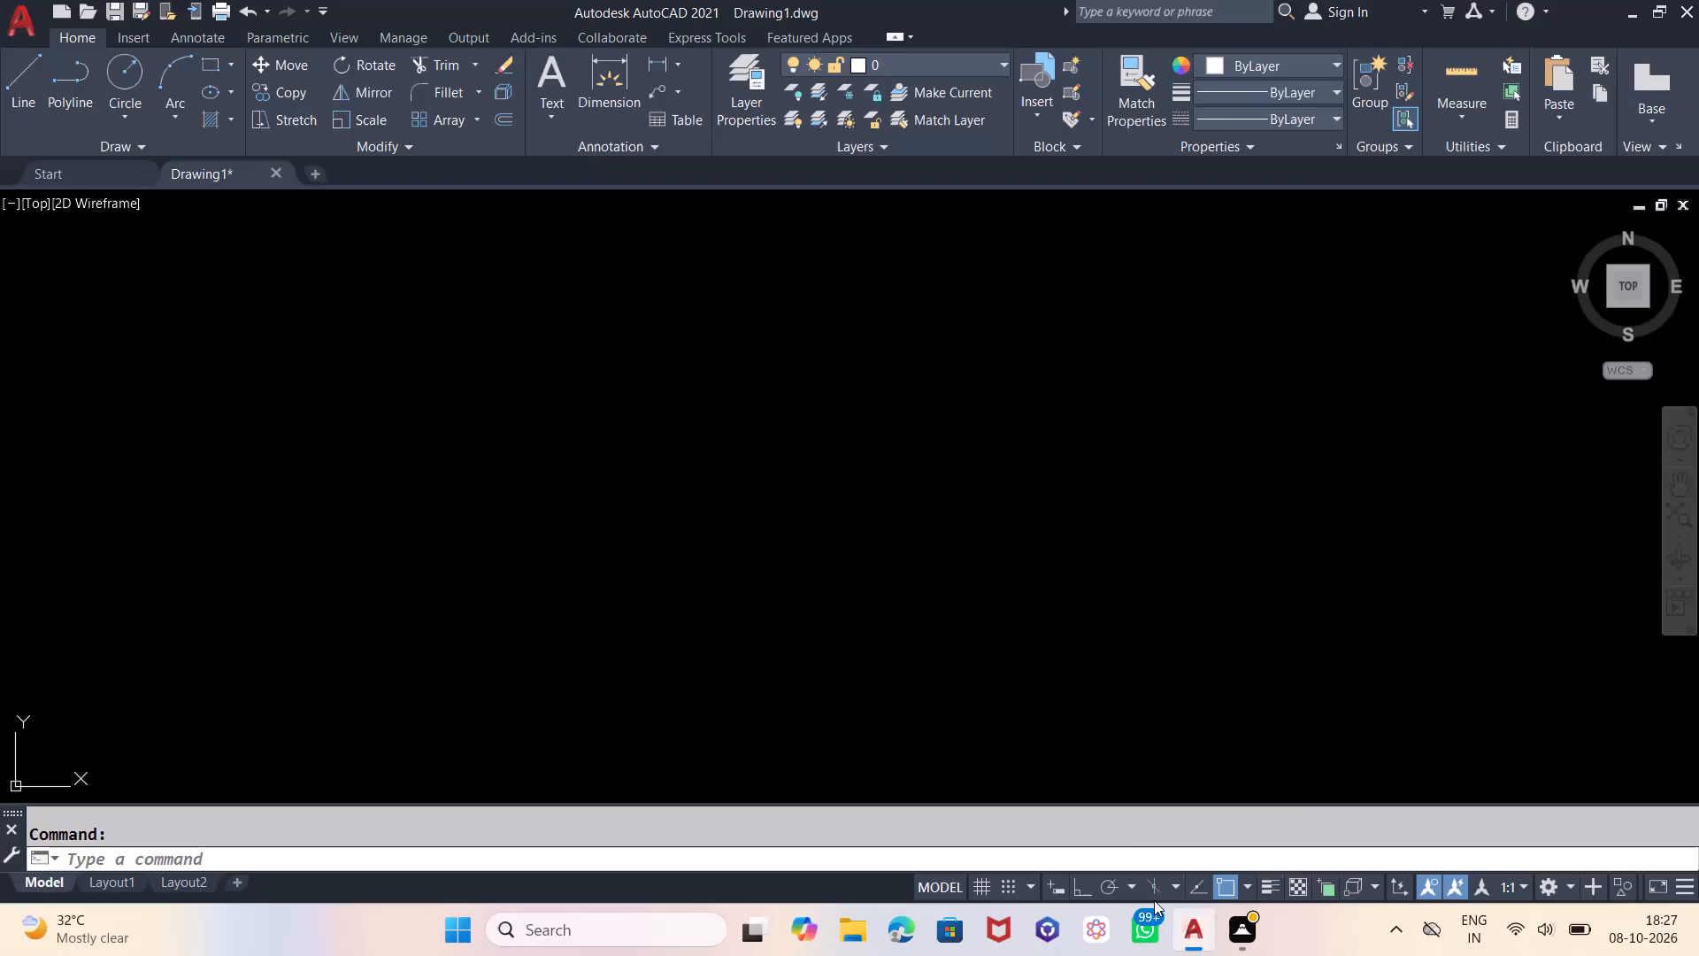
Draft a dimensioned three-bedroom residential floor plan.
Turn on log file recording for the drawing with the LOGFILEON command.
{"action": "type", "text": "LOGFILE"}
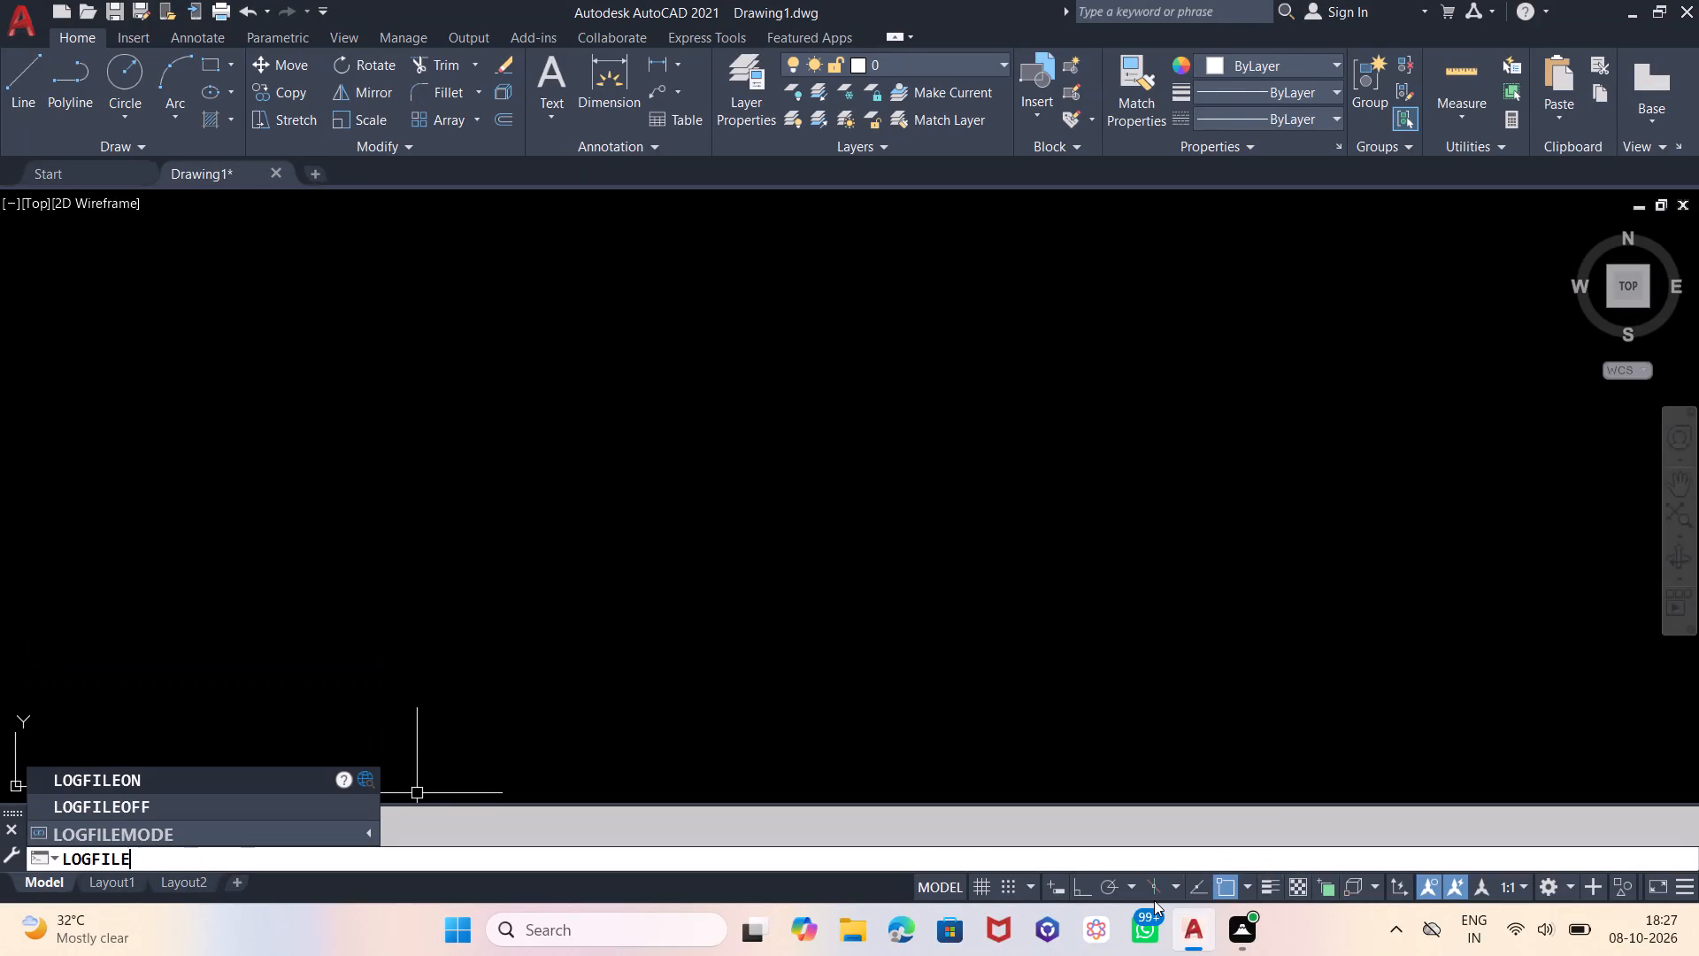
{"action": "type", "text": "ON"}
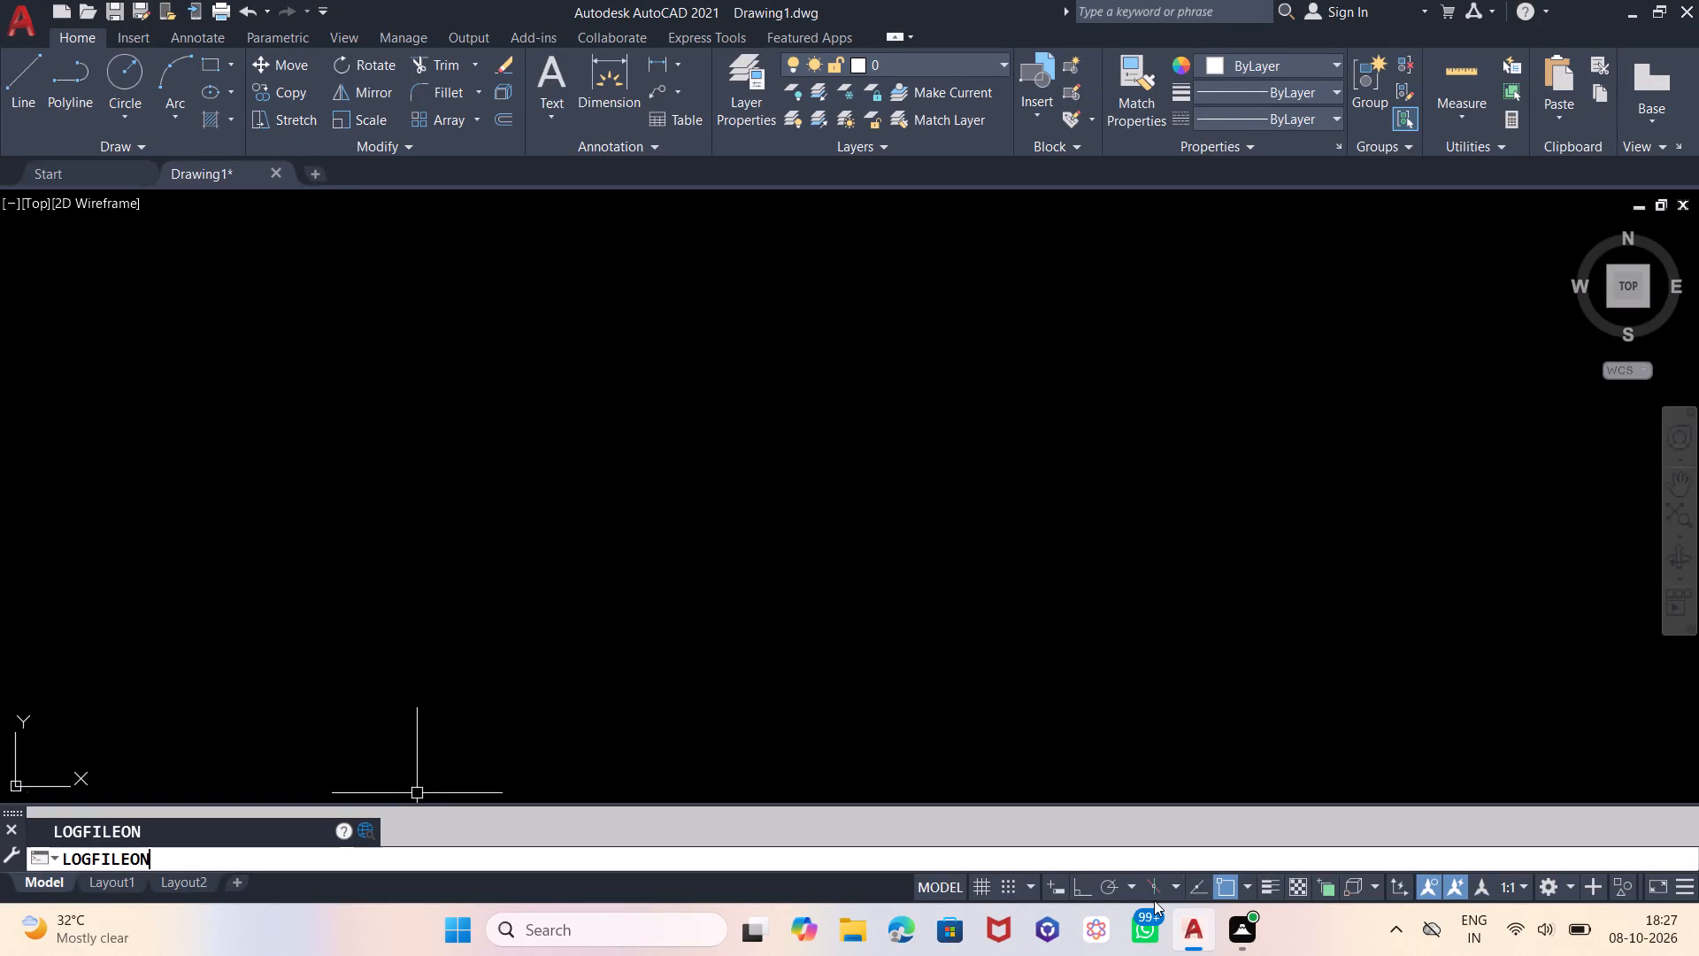
{"action": "key", "text": "Return"}
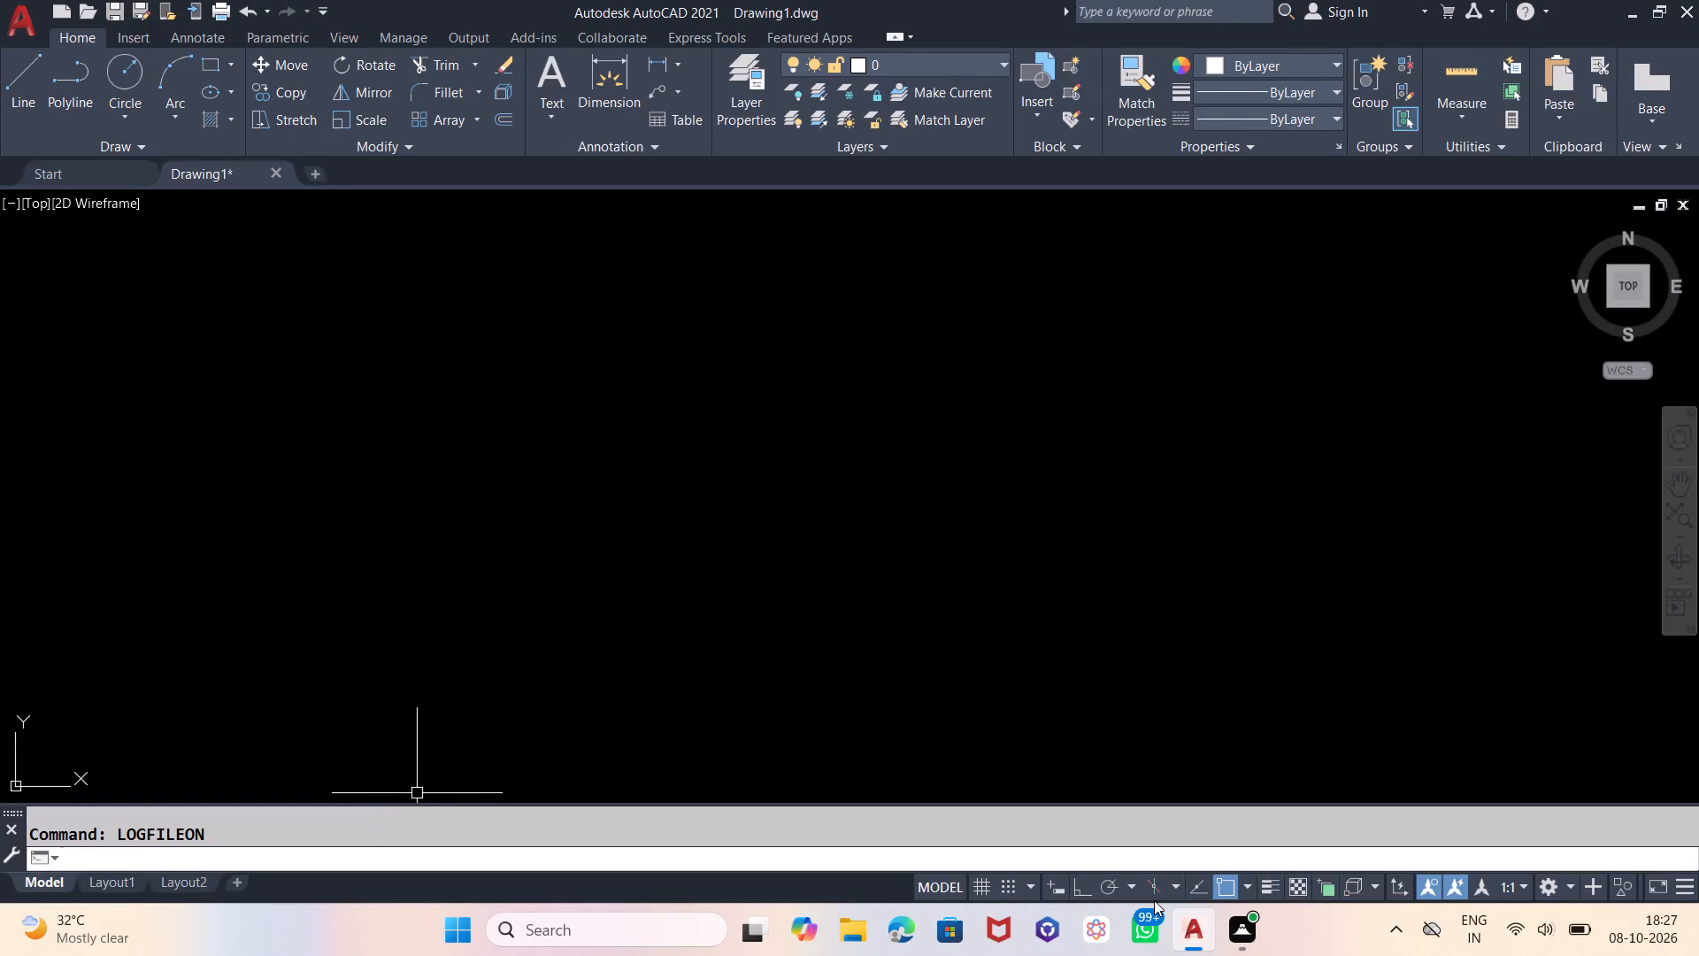
{"action": "key", "text": "Return"}
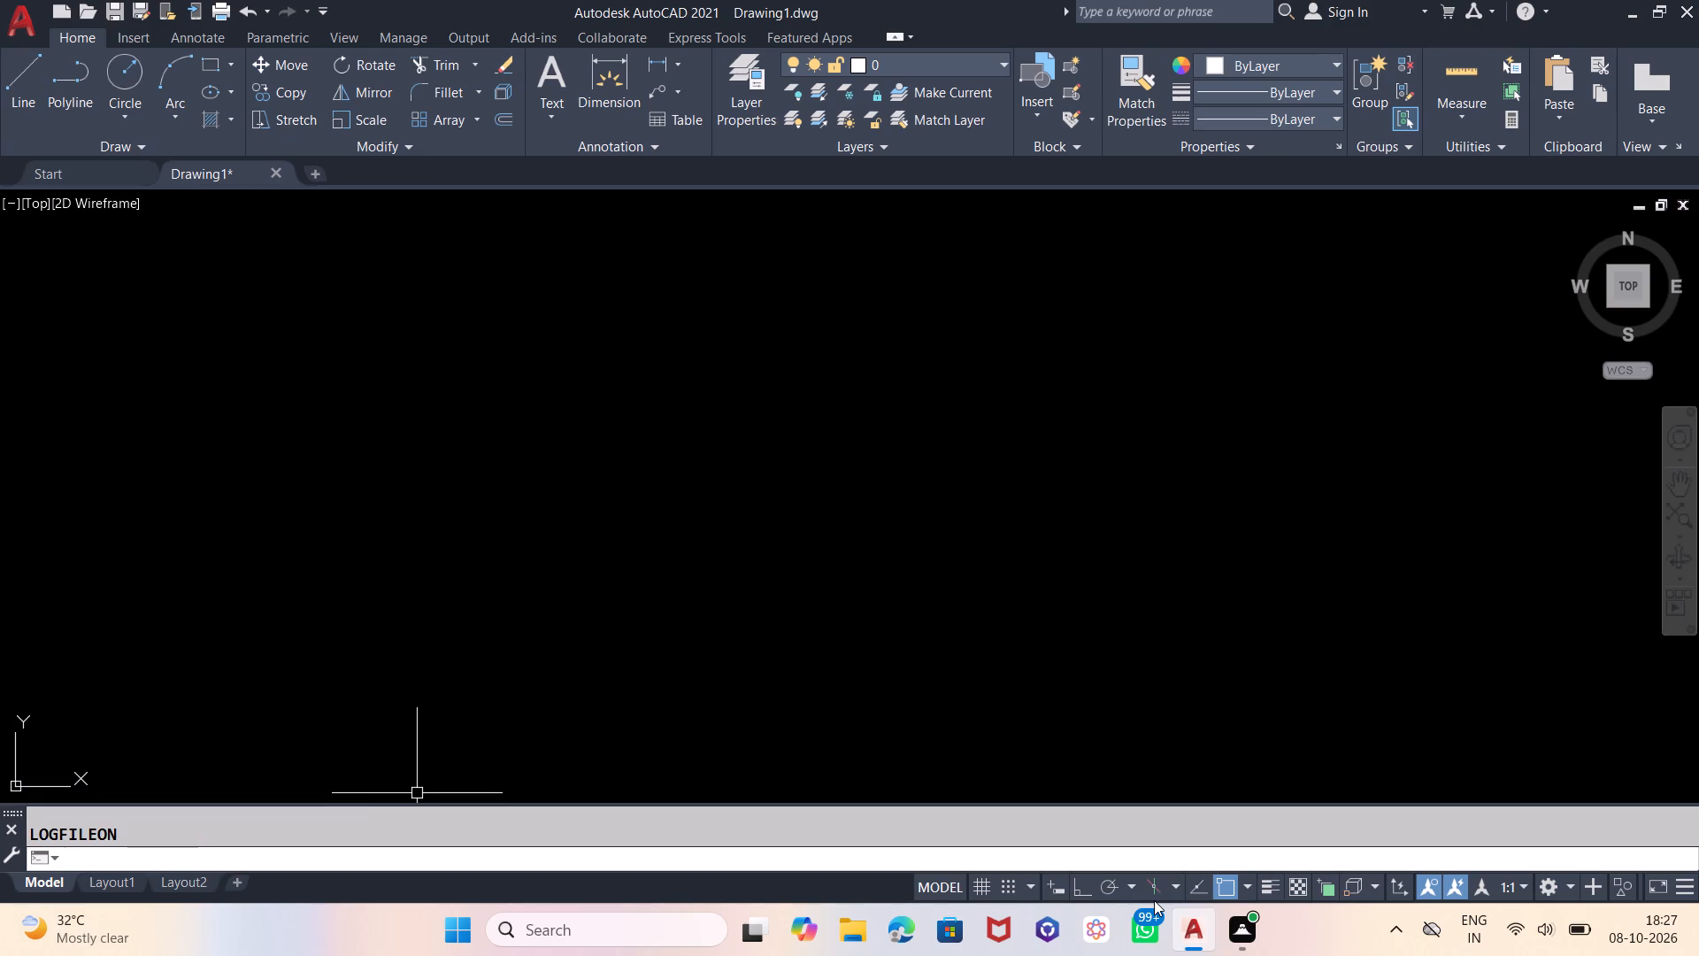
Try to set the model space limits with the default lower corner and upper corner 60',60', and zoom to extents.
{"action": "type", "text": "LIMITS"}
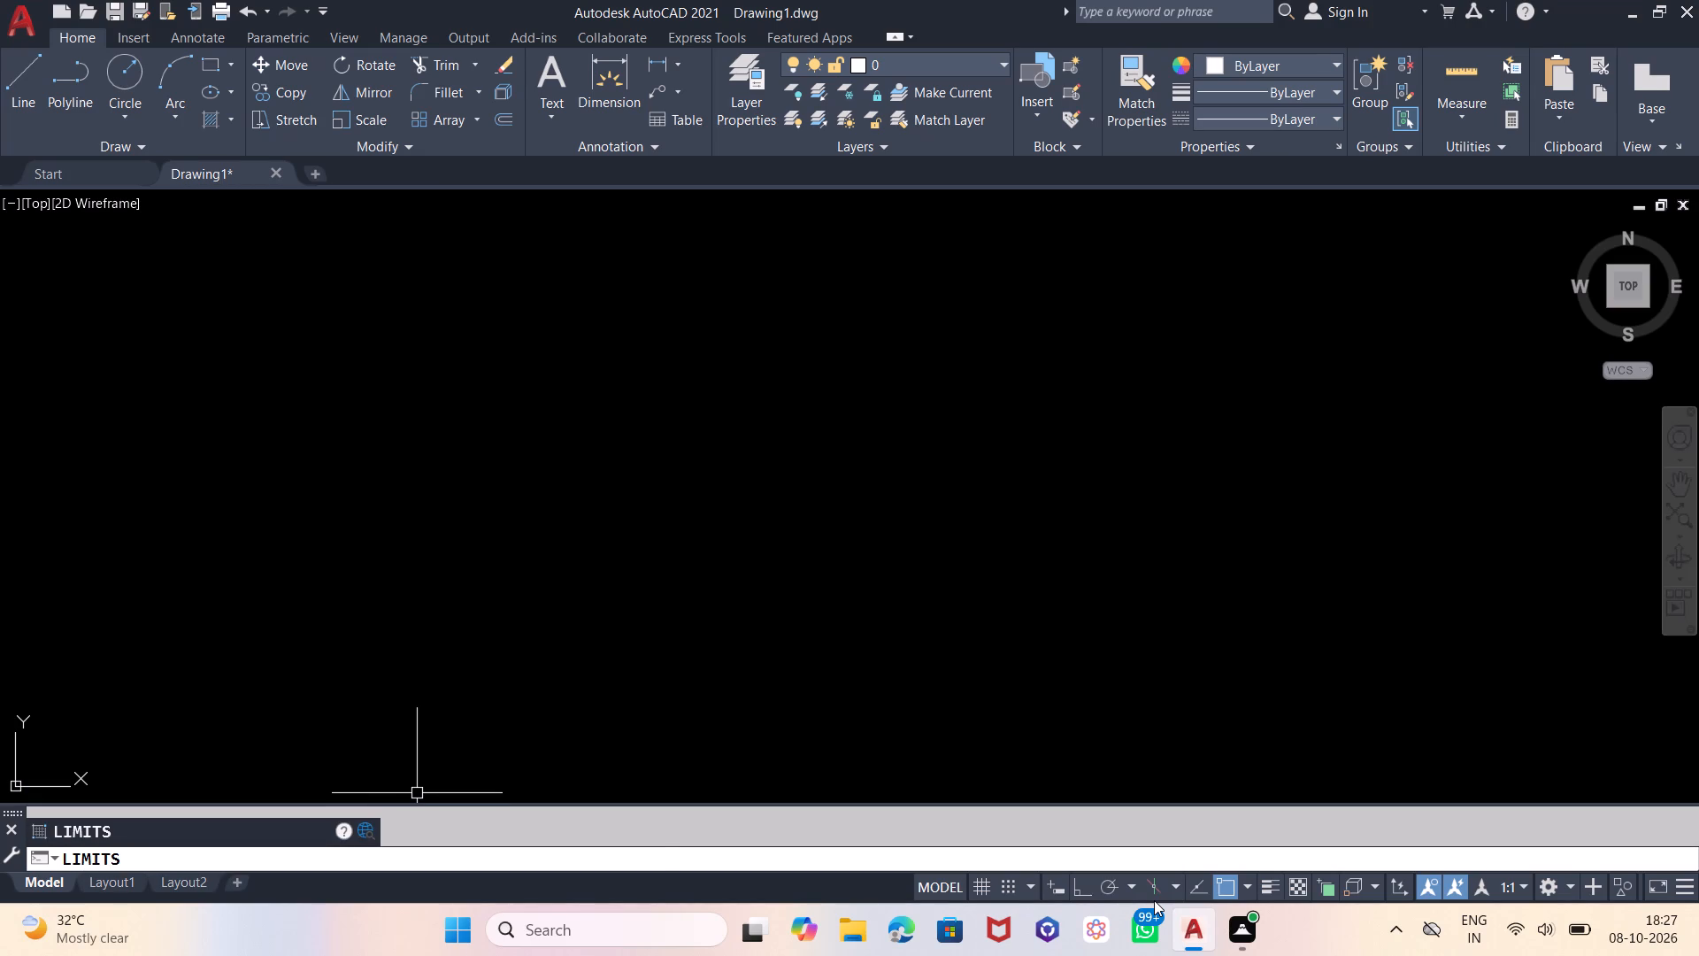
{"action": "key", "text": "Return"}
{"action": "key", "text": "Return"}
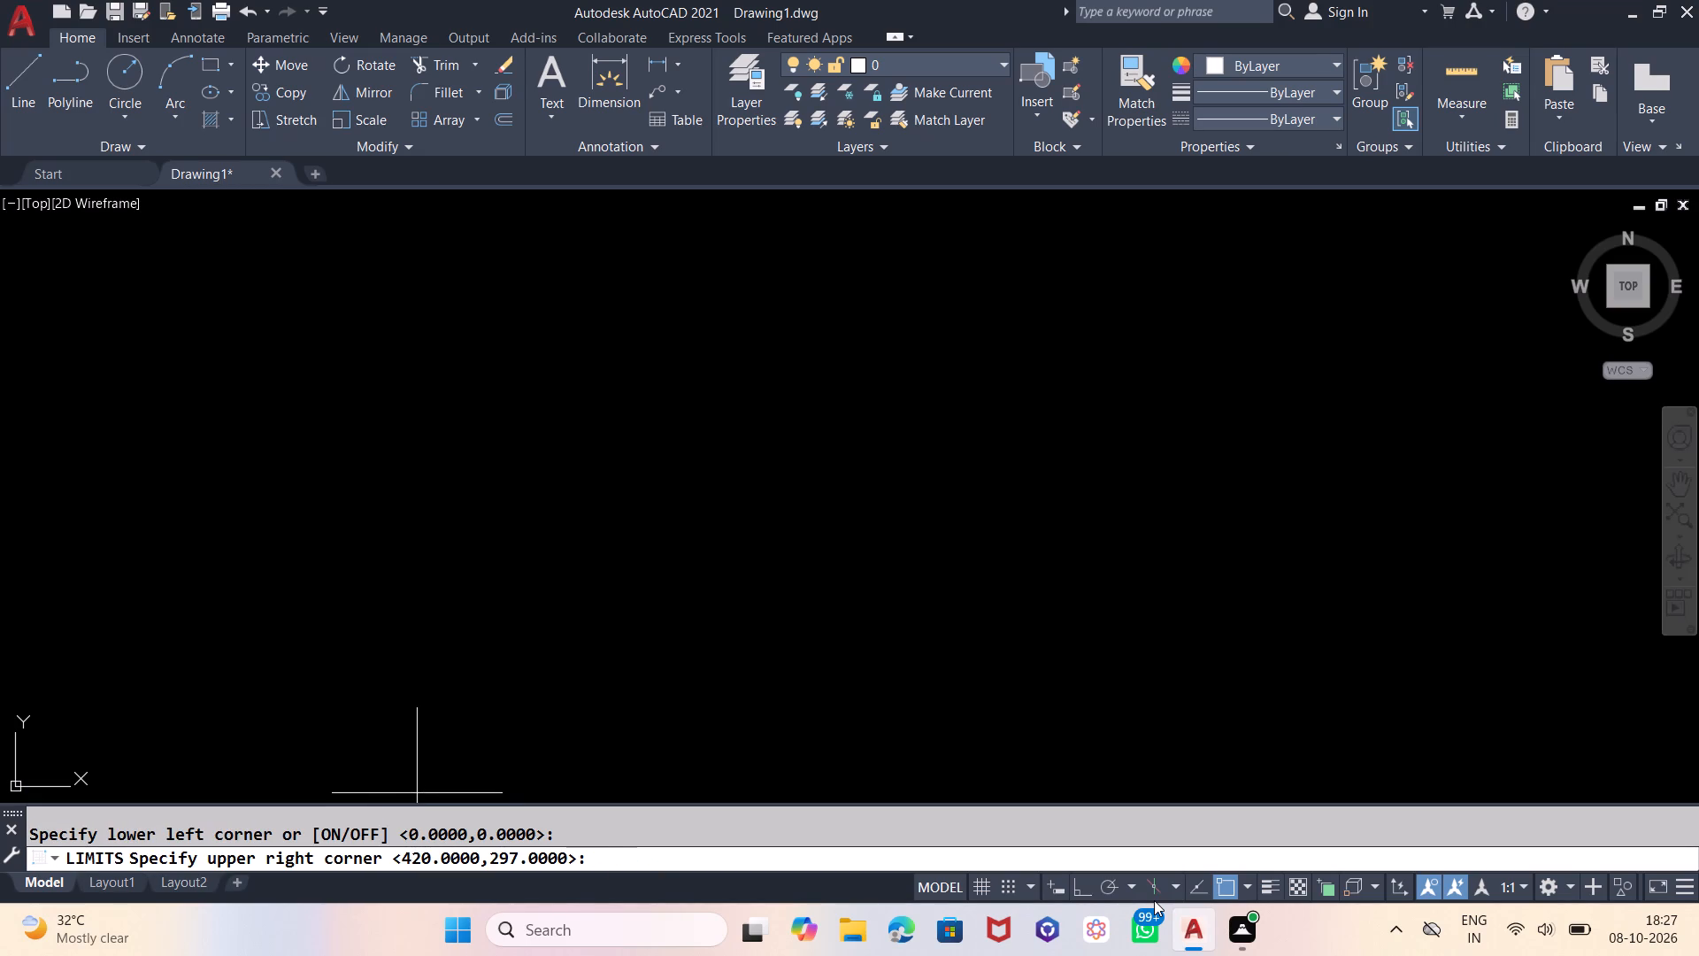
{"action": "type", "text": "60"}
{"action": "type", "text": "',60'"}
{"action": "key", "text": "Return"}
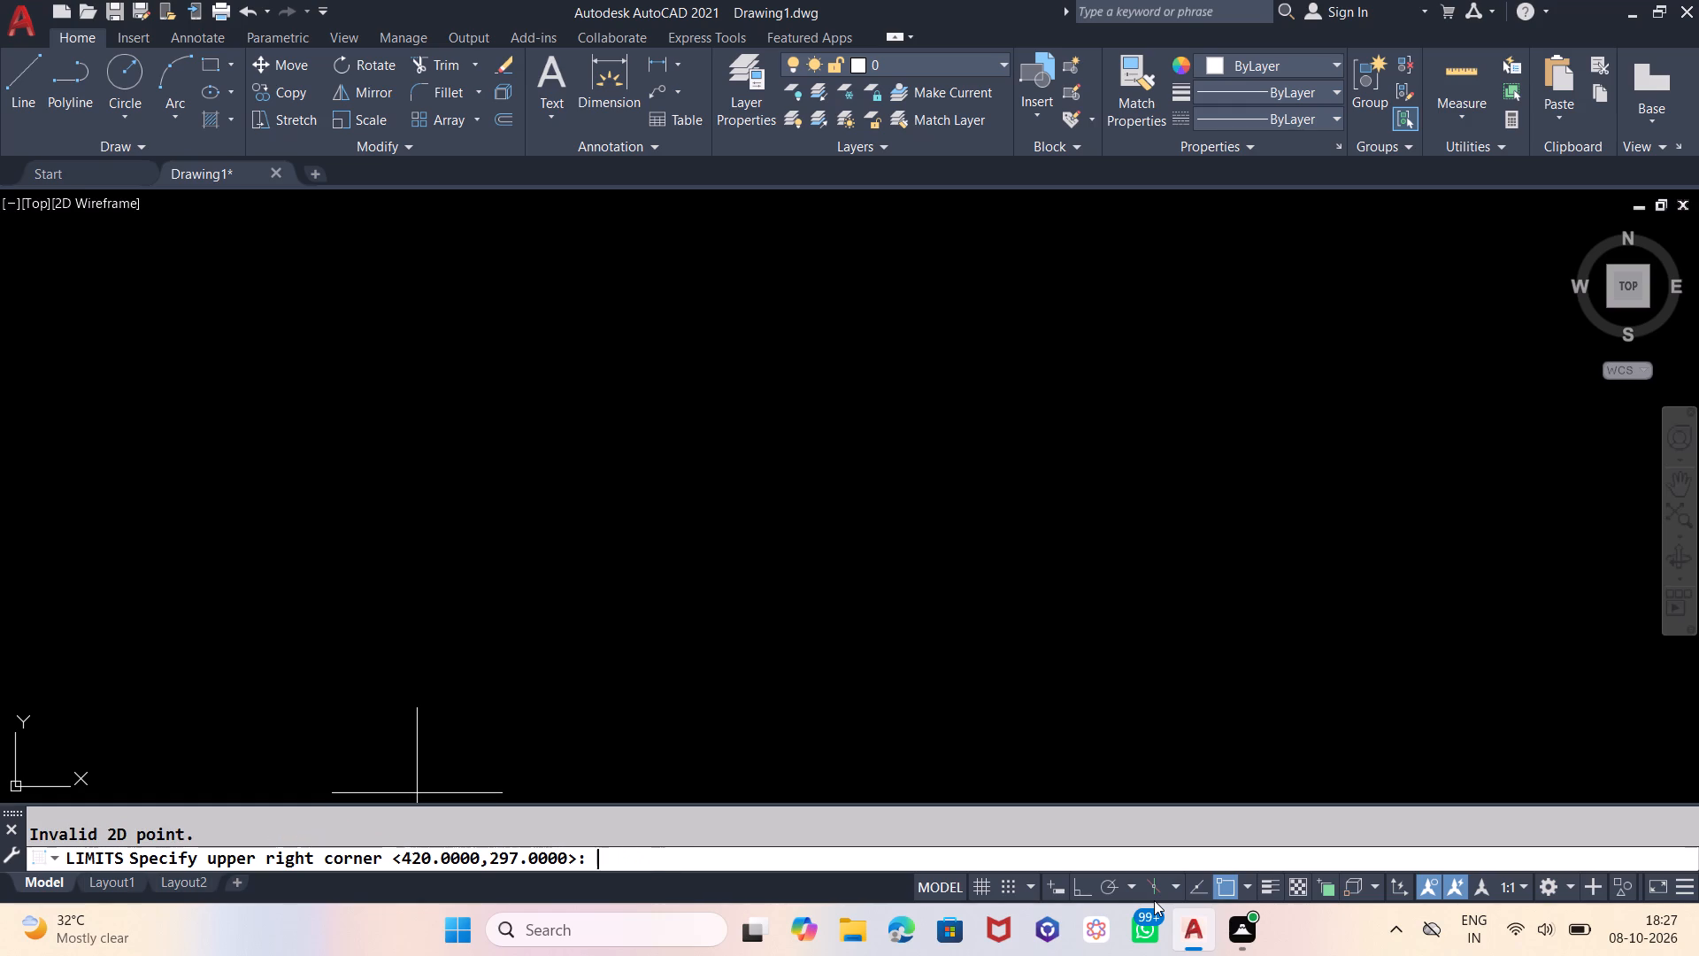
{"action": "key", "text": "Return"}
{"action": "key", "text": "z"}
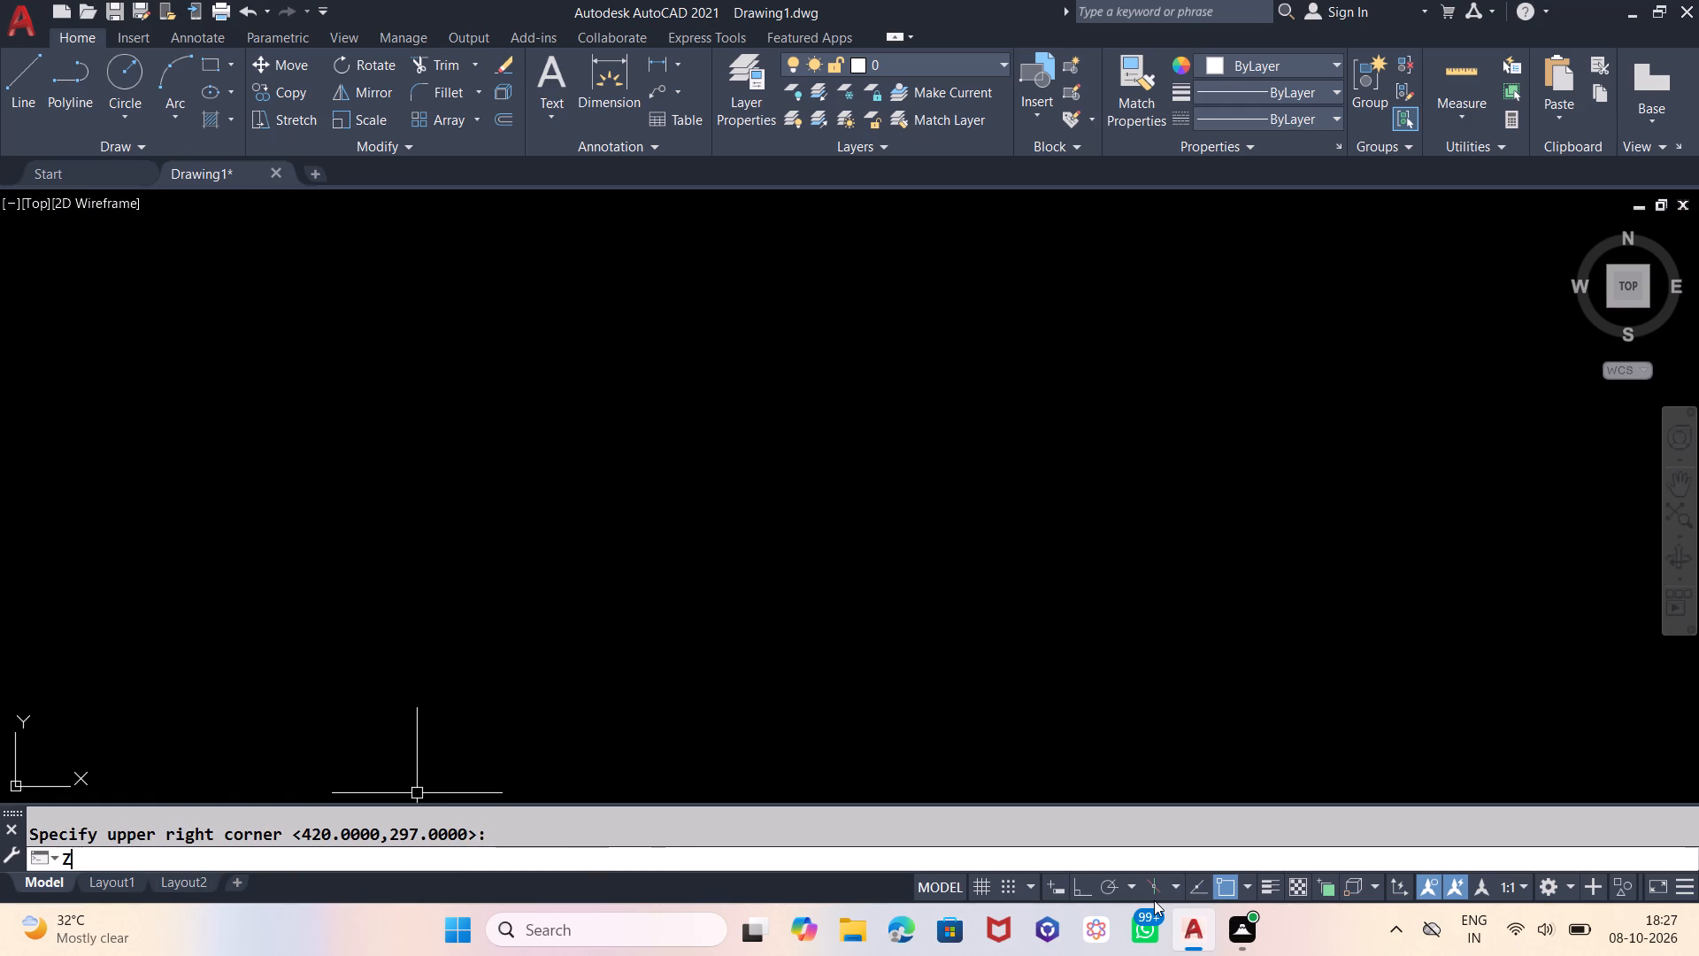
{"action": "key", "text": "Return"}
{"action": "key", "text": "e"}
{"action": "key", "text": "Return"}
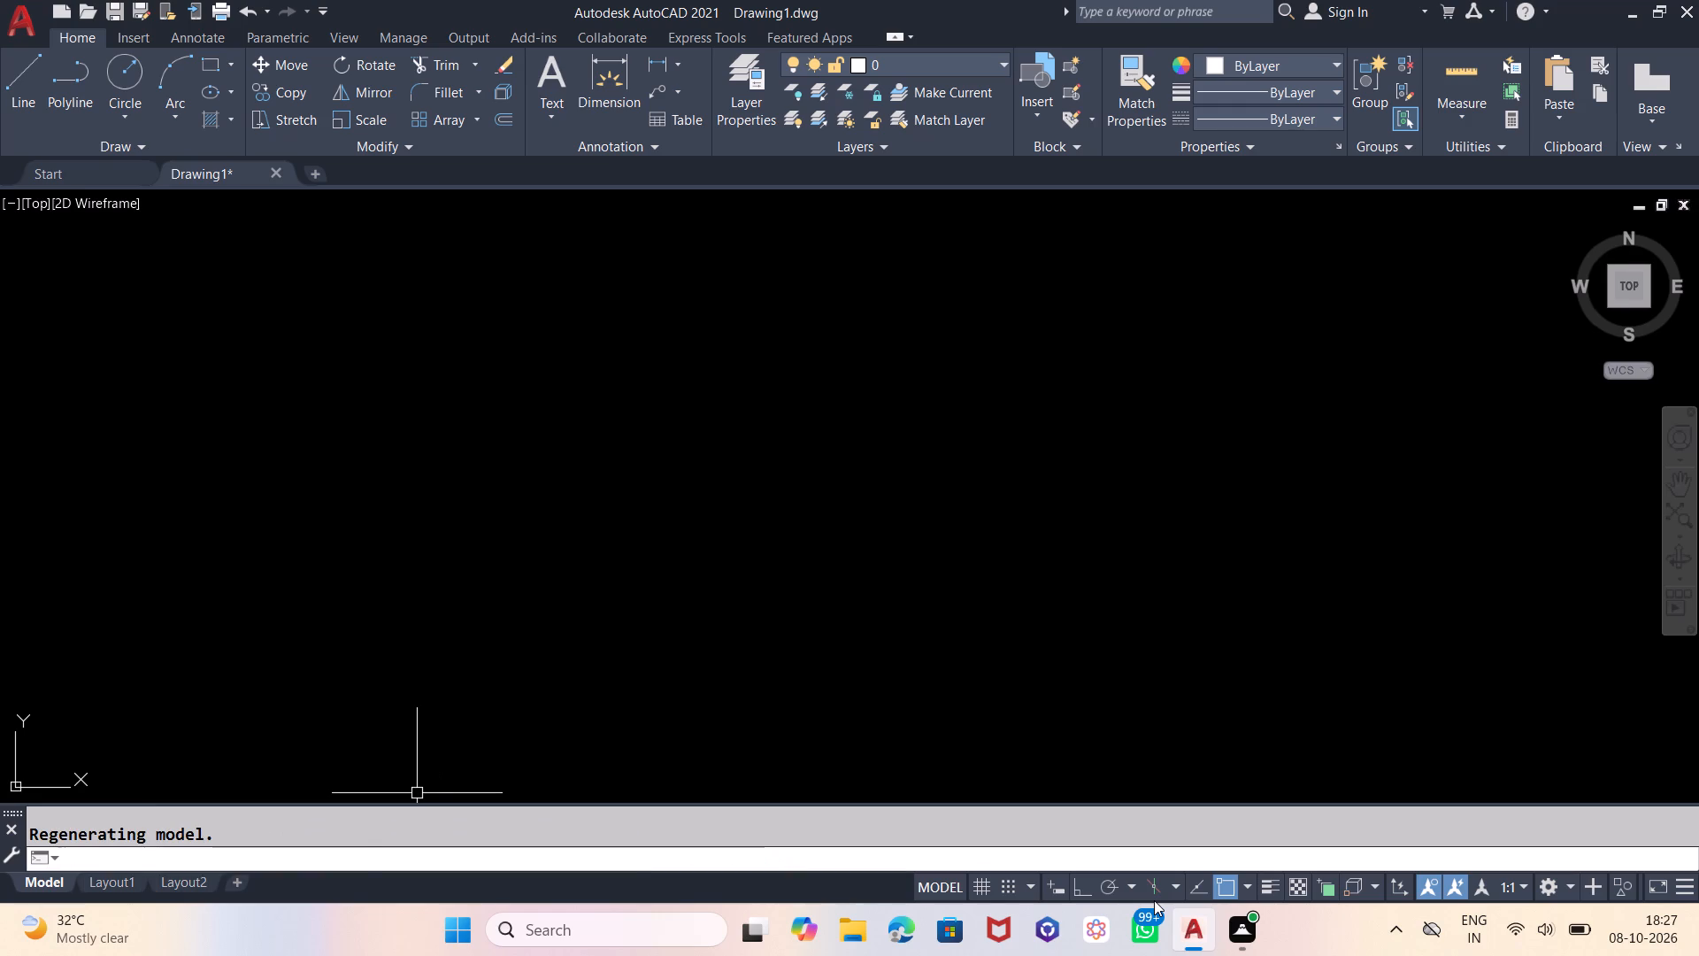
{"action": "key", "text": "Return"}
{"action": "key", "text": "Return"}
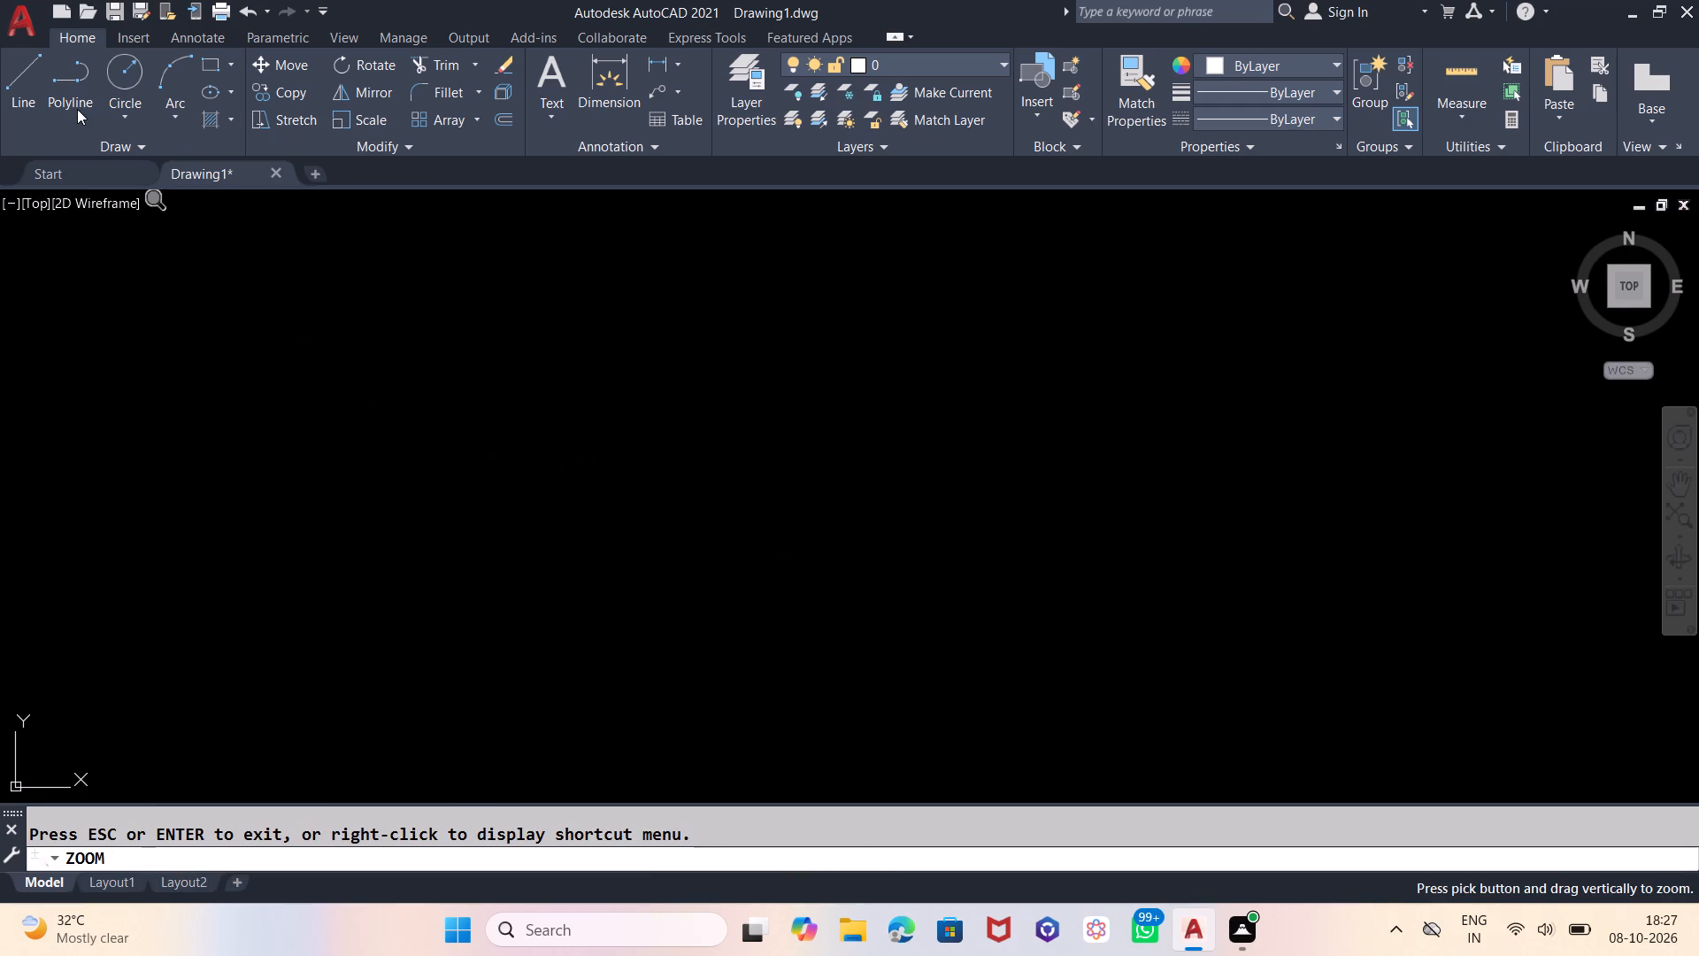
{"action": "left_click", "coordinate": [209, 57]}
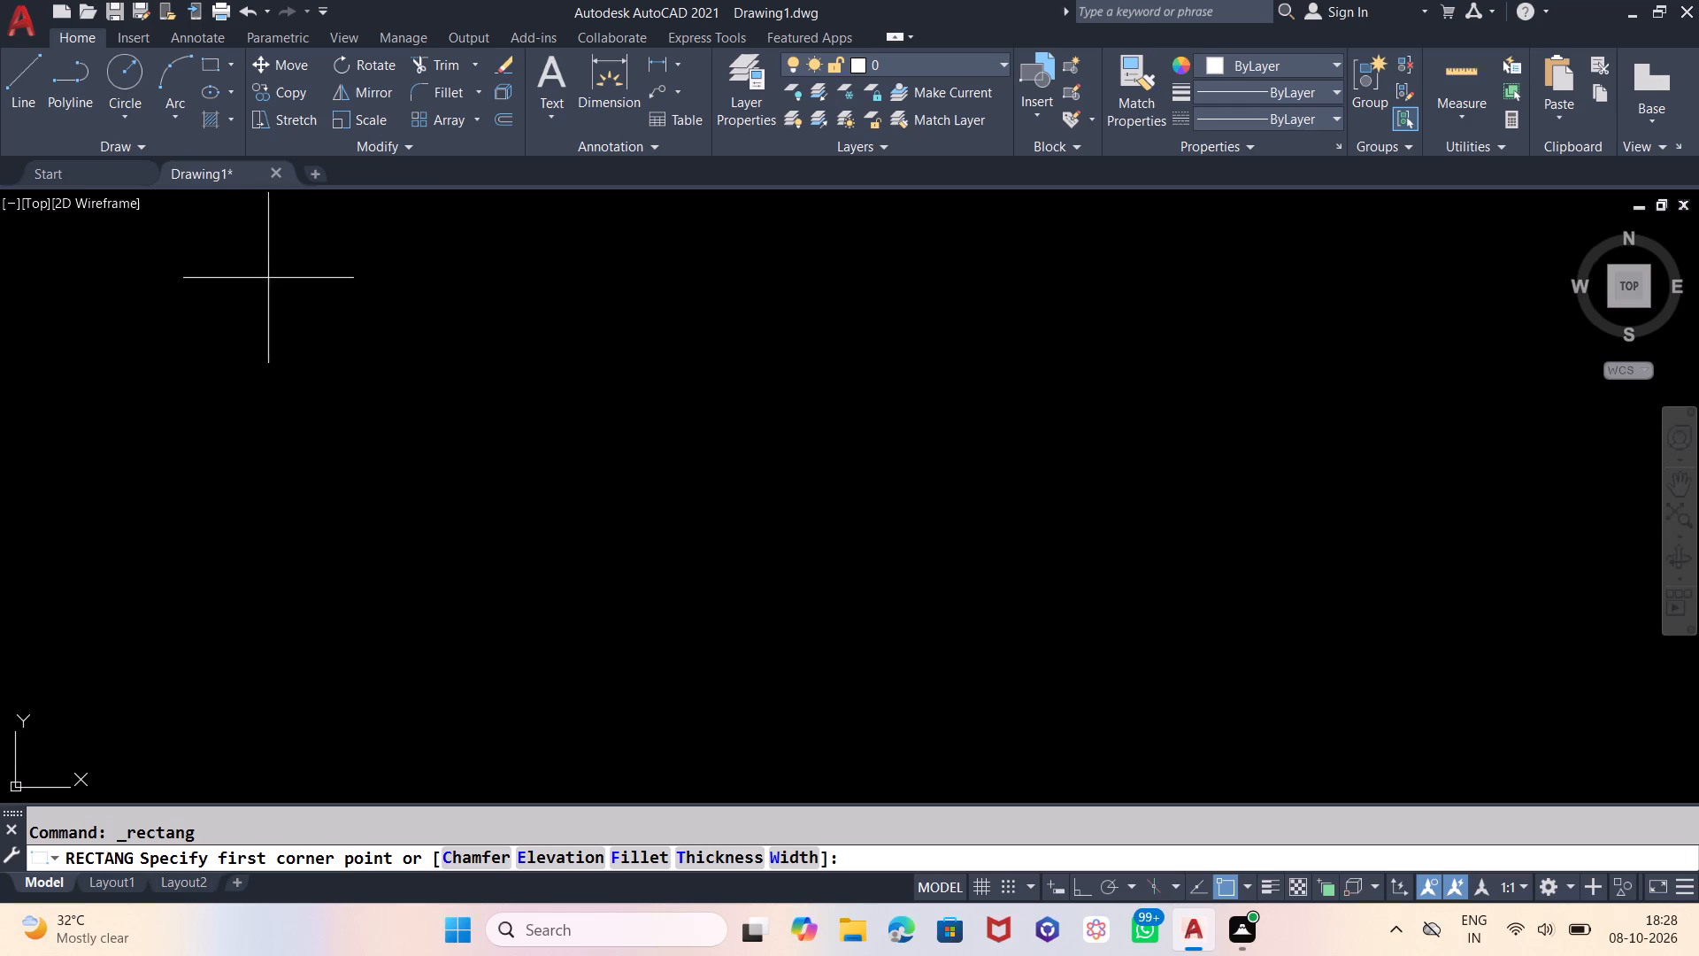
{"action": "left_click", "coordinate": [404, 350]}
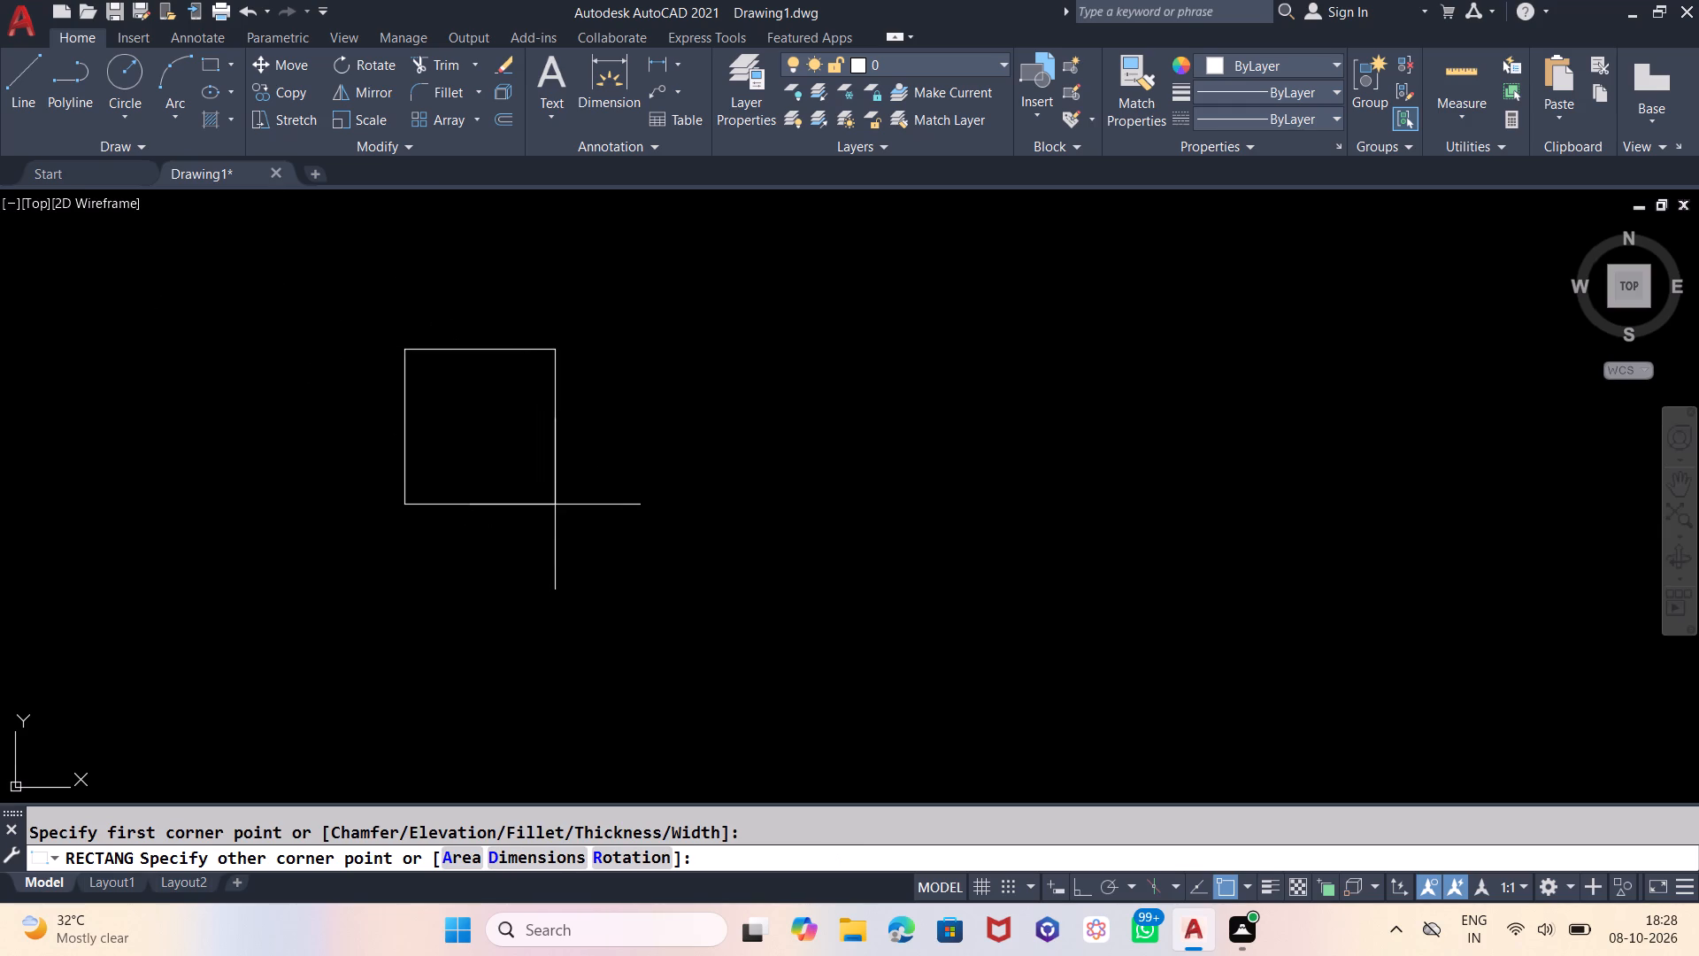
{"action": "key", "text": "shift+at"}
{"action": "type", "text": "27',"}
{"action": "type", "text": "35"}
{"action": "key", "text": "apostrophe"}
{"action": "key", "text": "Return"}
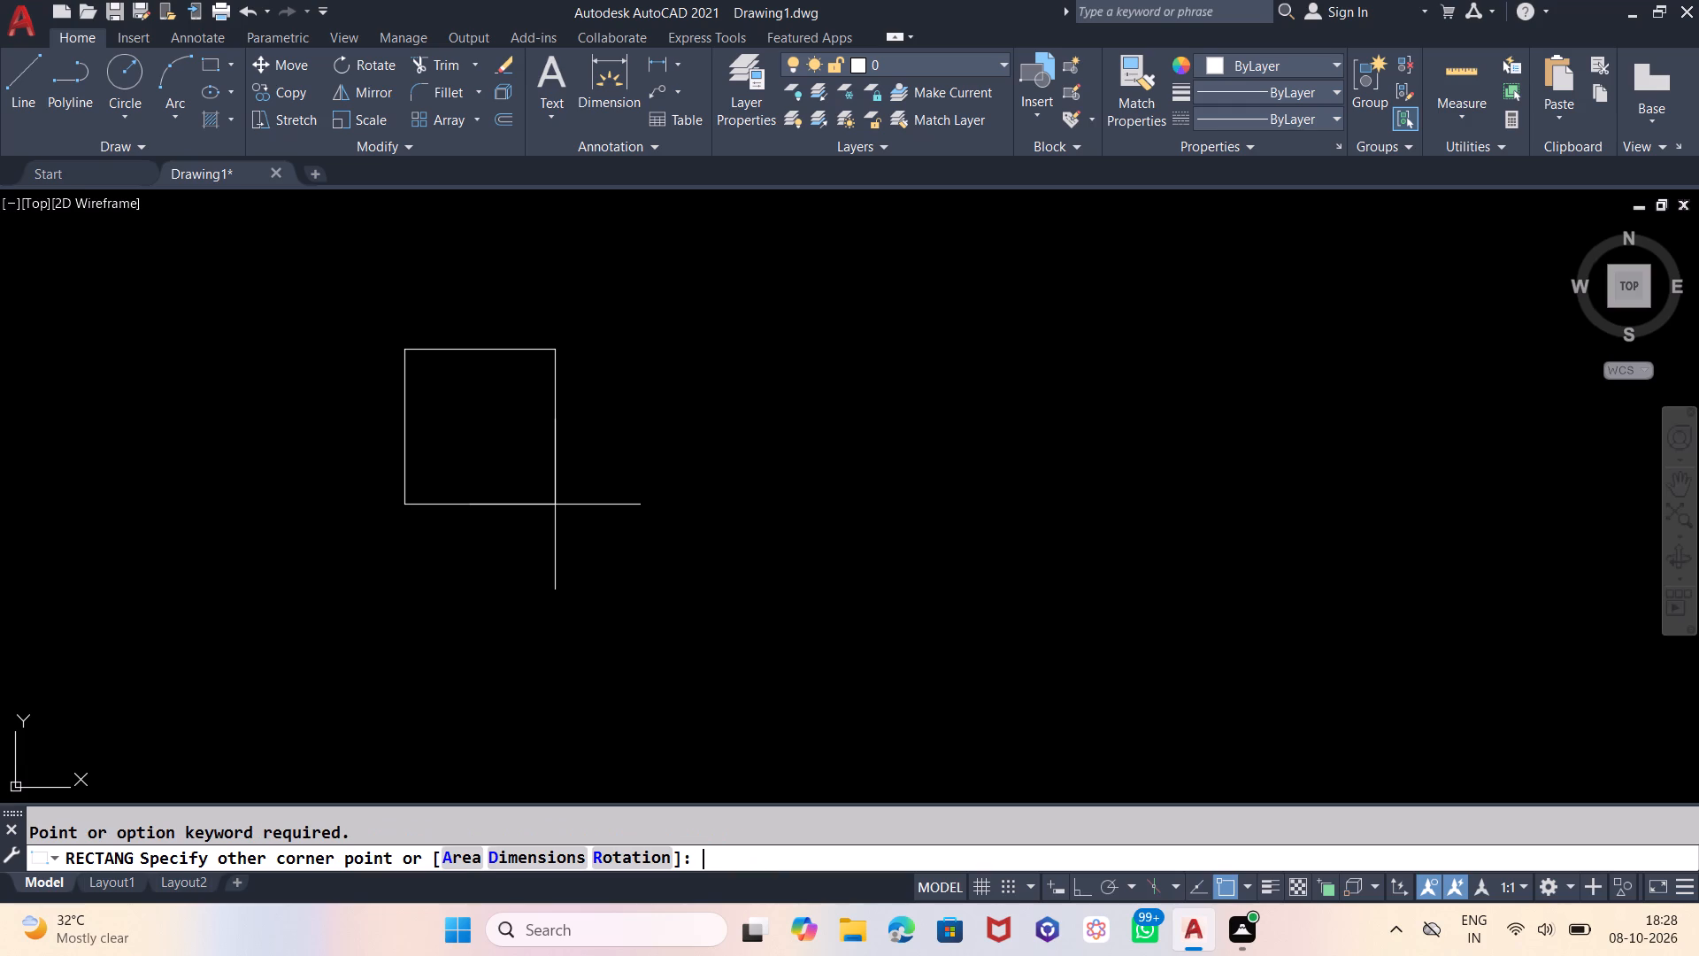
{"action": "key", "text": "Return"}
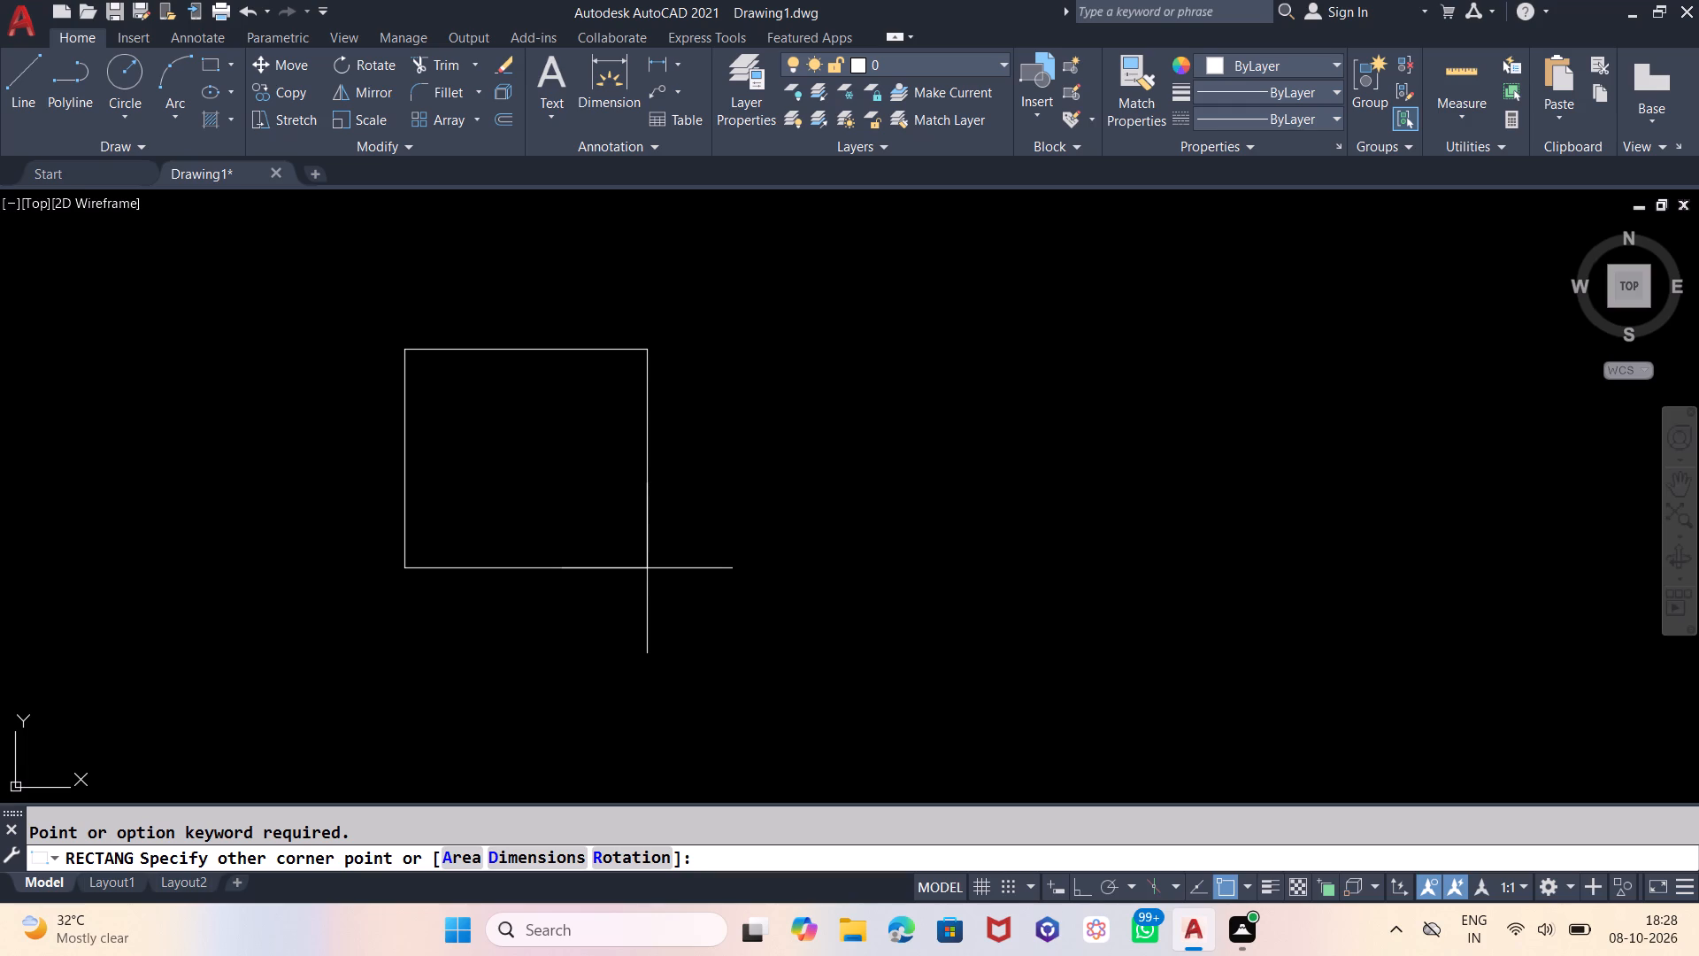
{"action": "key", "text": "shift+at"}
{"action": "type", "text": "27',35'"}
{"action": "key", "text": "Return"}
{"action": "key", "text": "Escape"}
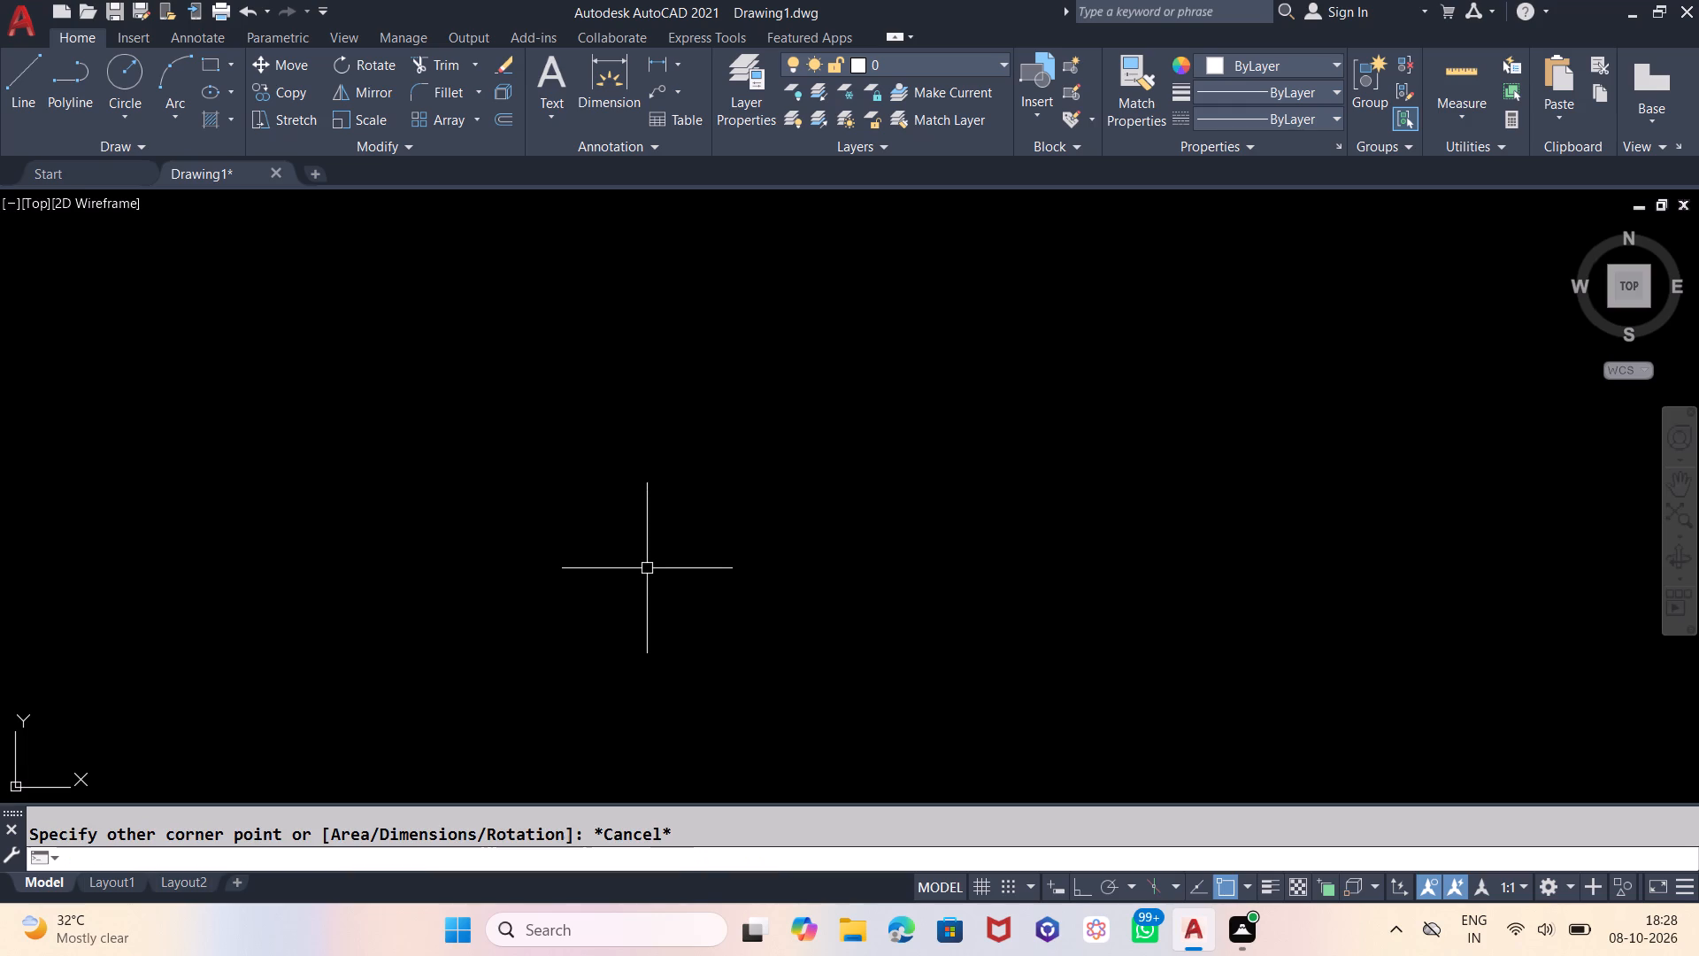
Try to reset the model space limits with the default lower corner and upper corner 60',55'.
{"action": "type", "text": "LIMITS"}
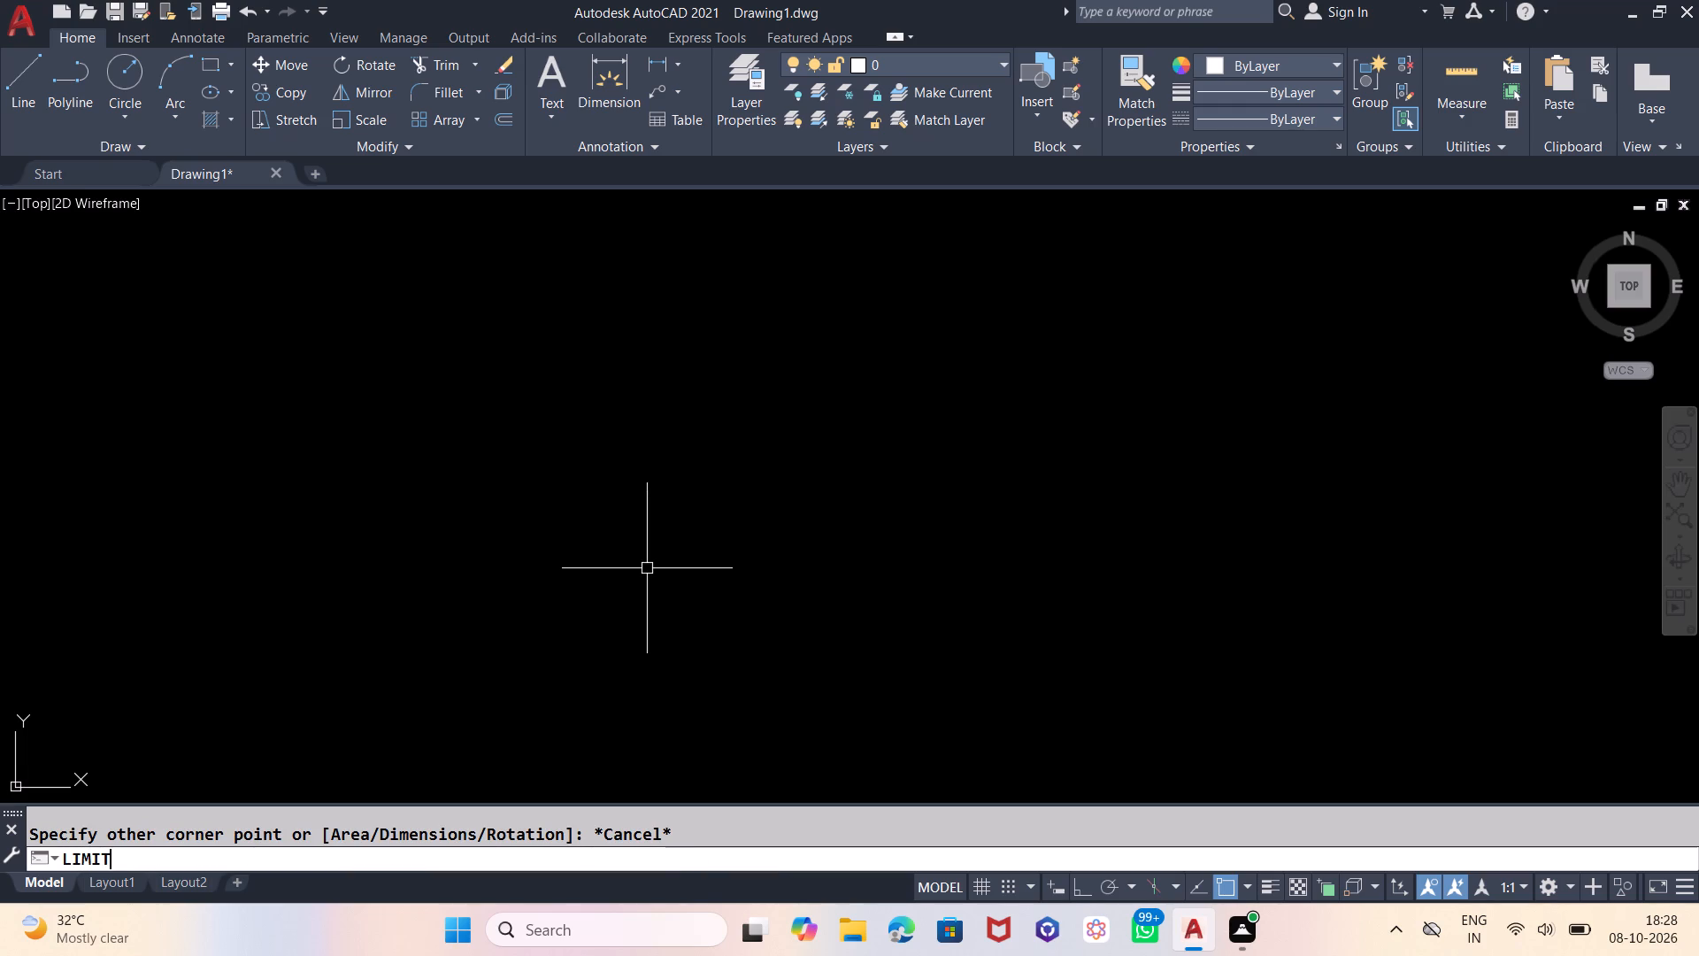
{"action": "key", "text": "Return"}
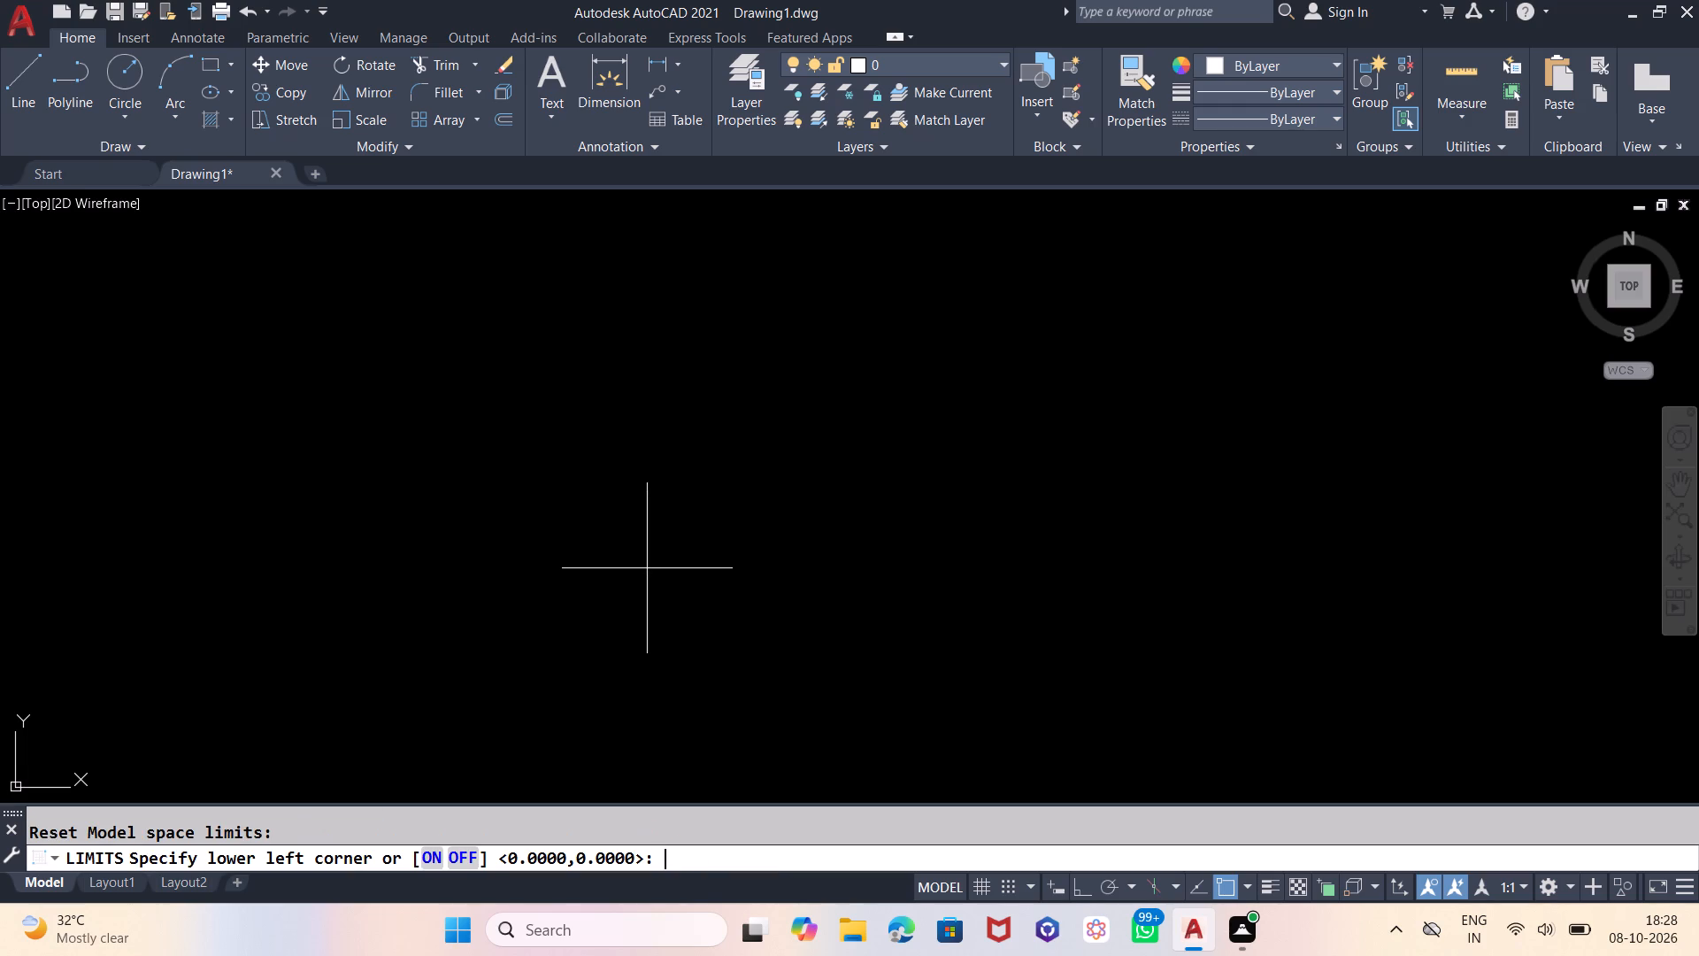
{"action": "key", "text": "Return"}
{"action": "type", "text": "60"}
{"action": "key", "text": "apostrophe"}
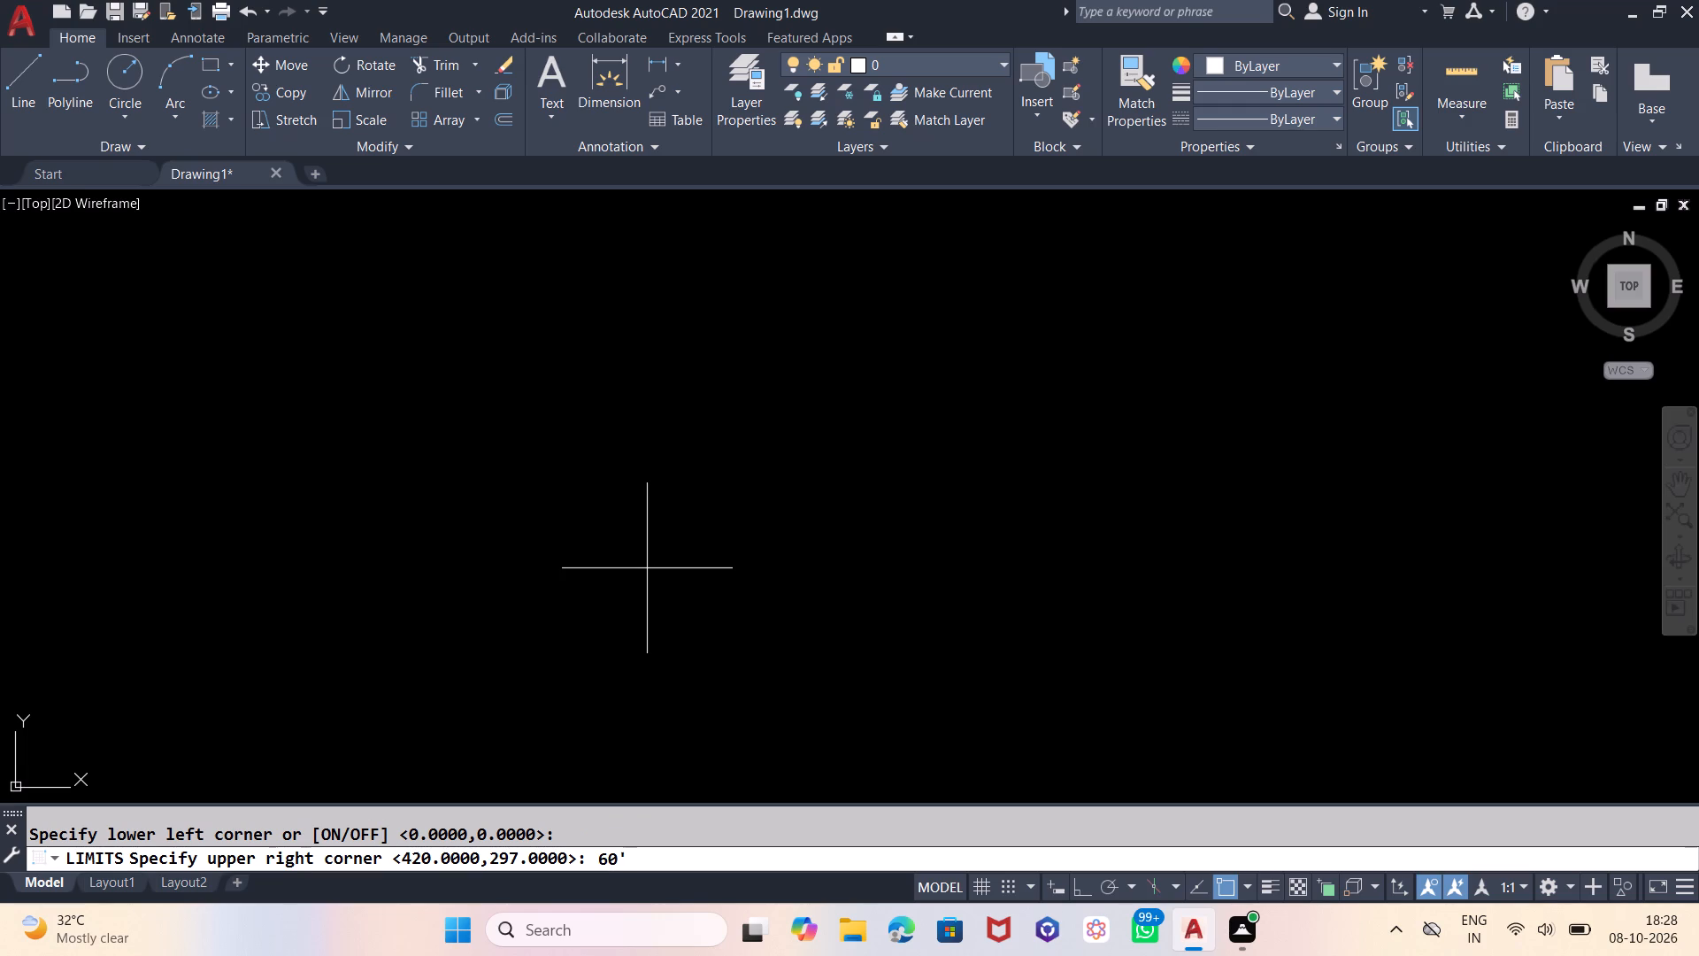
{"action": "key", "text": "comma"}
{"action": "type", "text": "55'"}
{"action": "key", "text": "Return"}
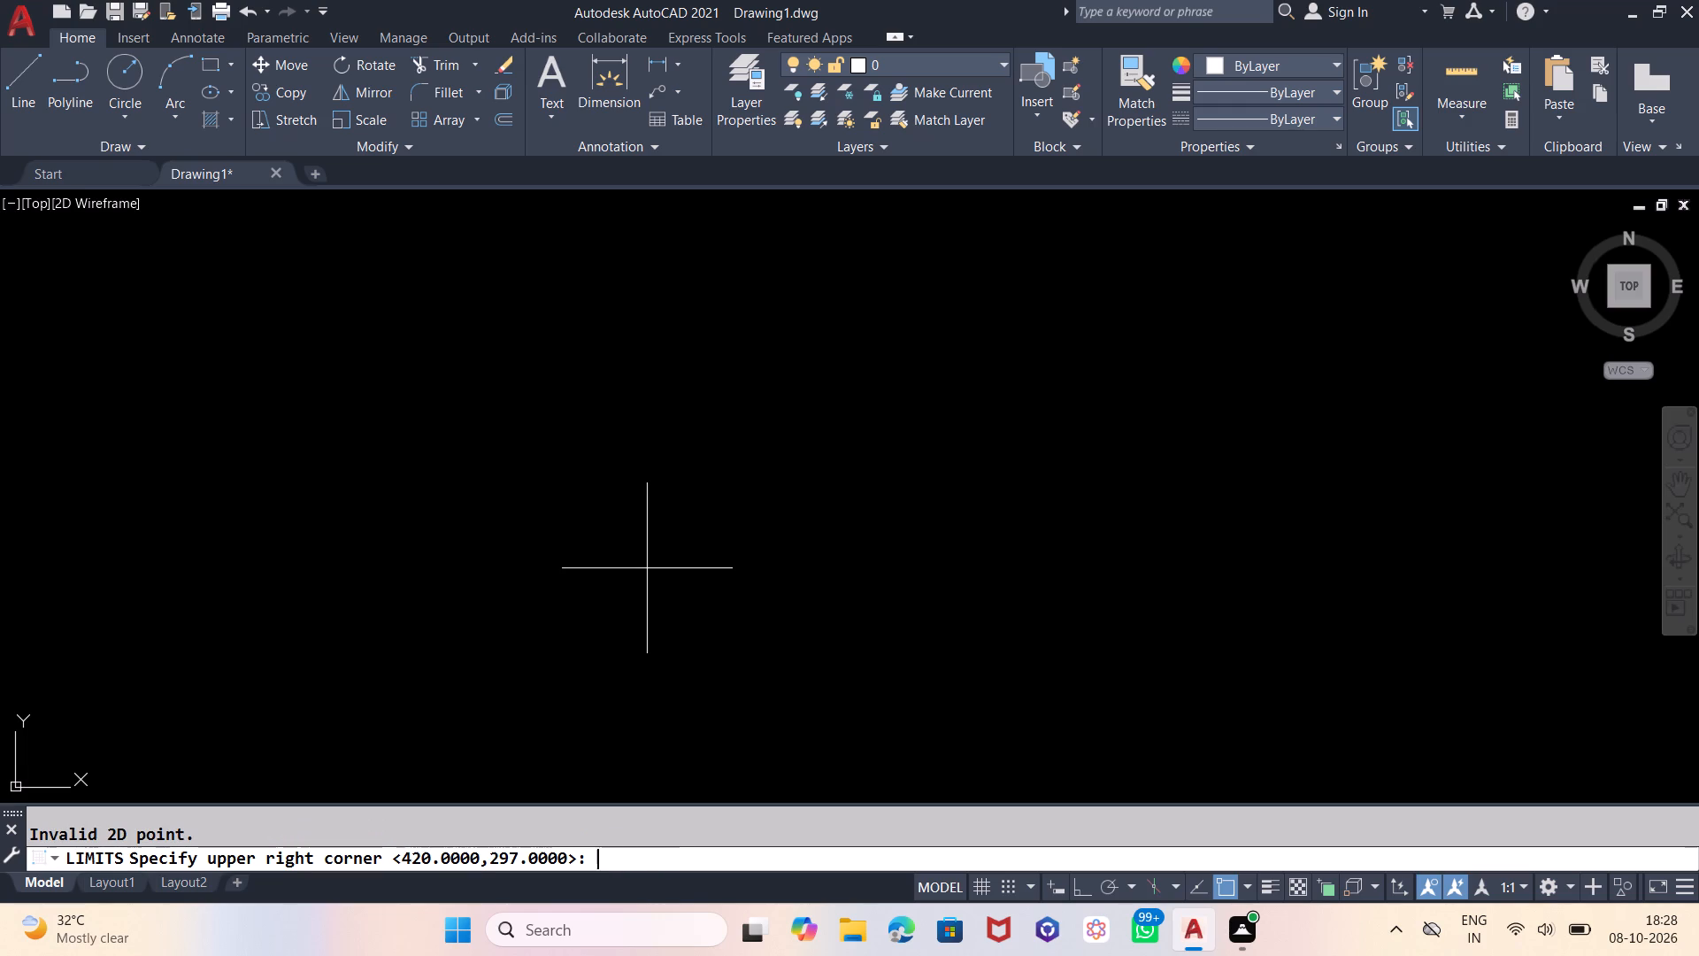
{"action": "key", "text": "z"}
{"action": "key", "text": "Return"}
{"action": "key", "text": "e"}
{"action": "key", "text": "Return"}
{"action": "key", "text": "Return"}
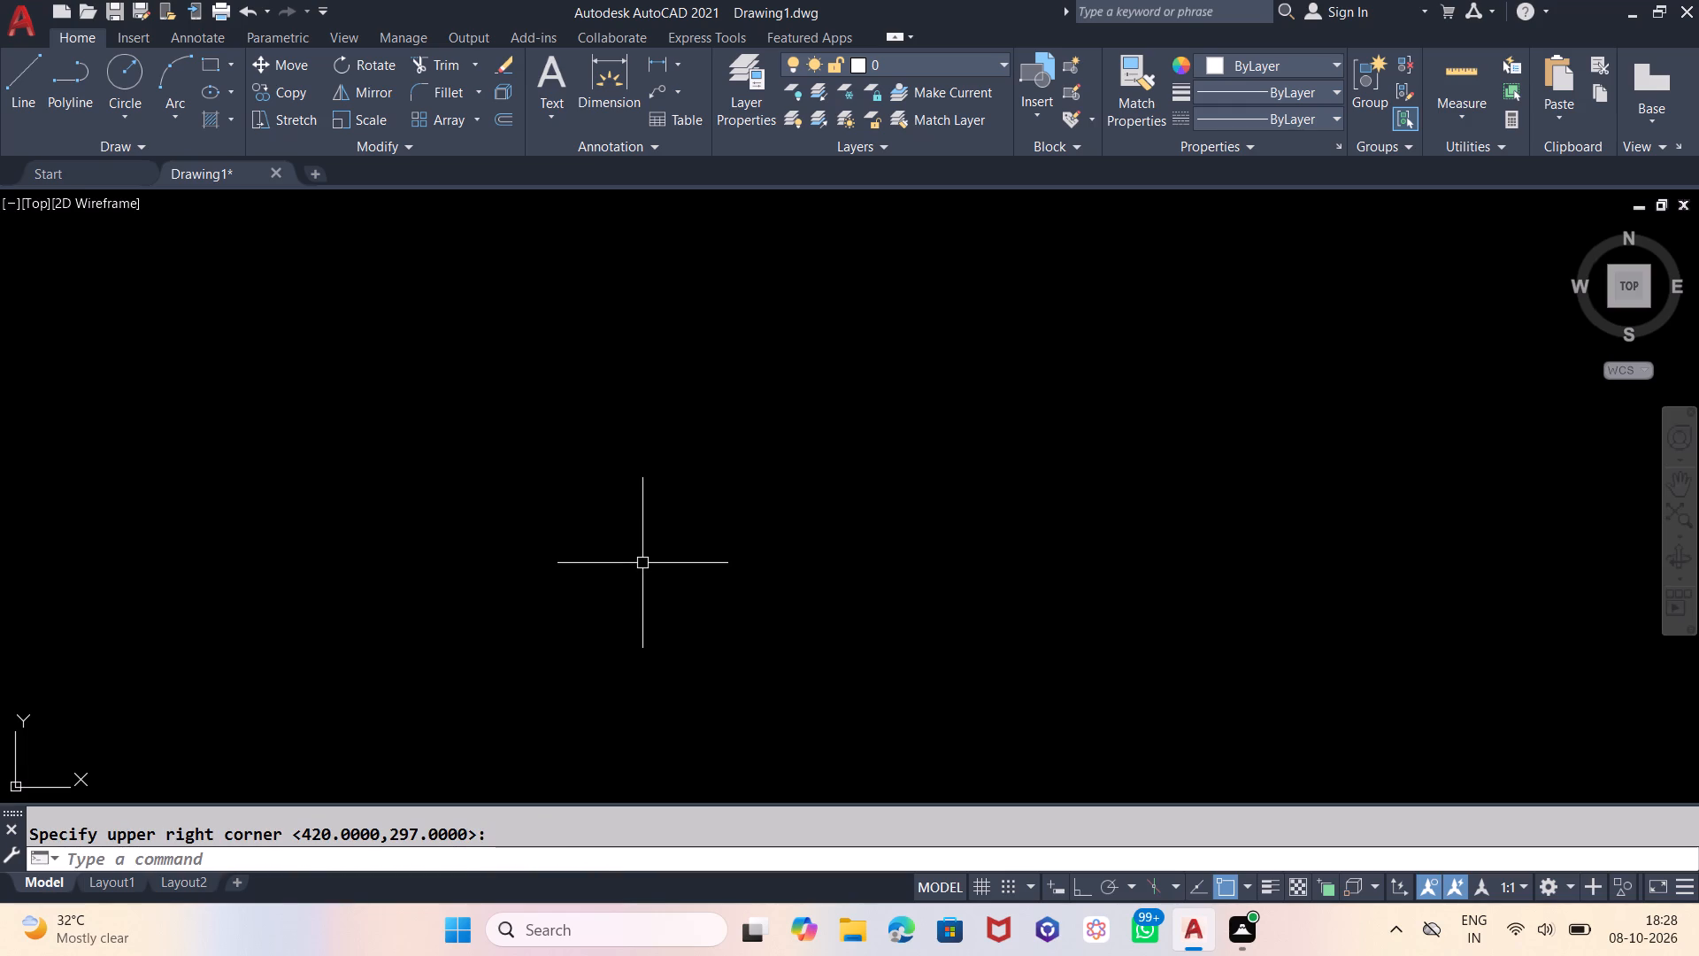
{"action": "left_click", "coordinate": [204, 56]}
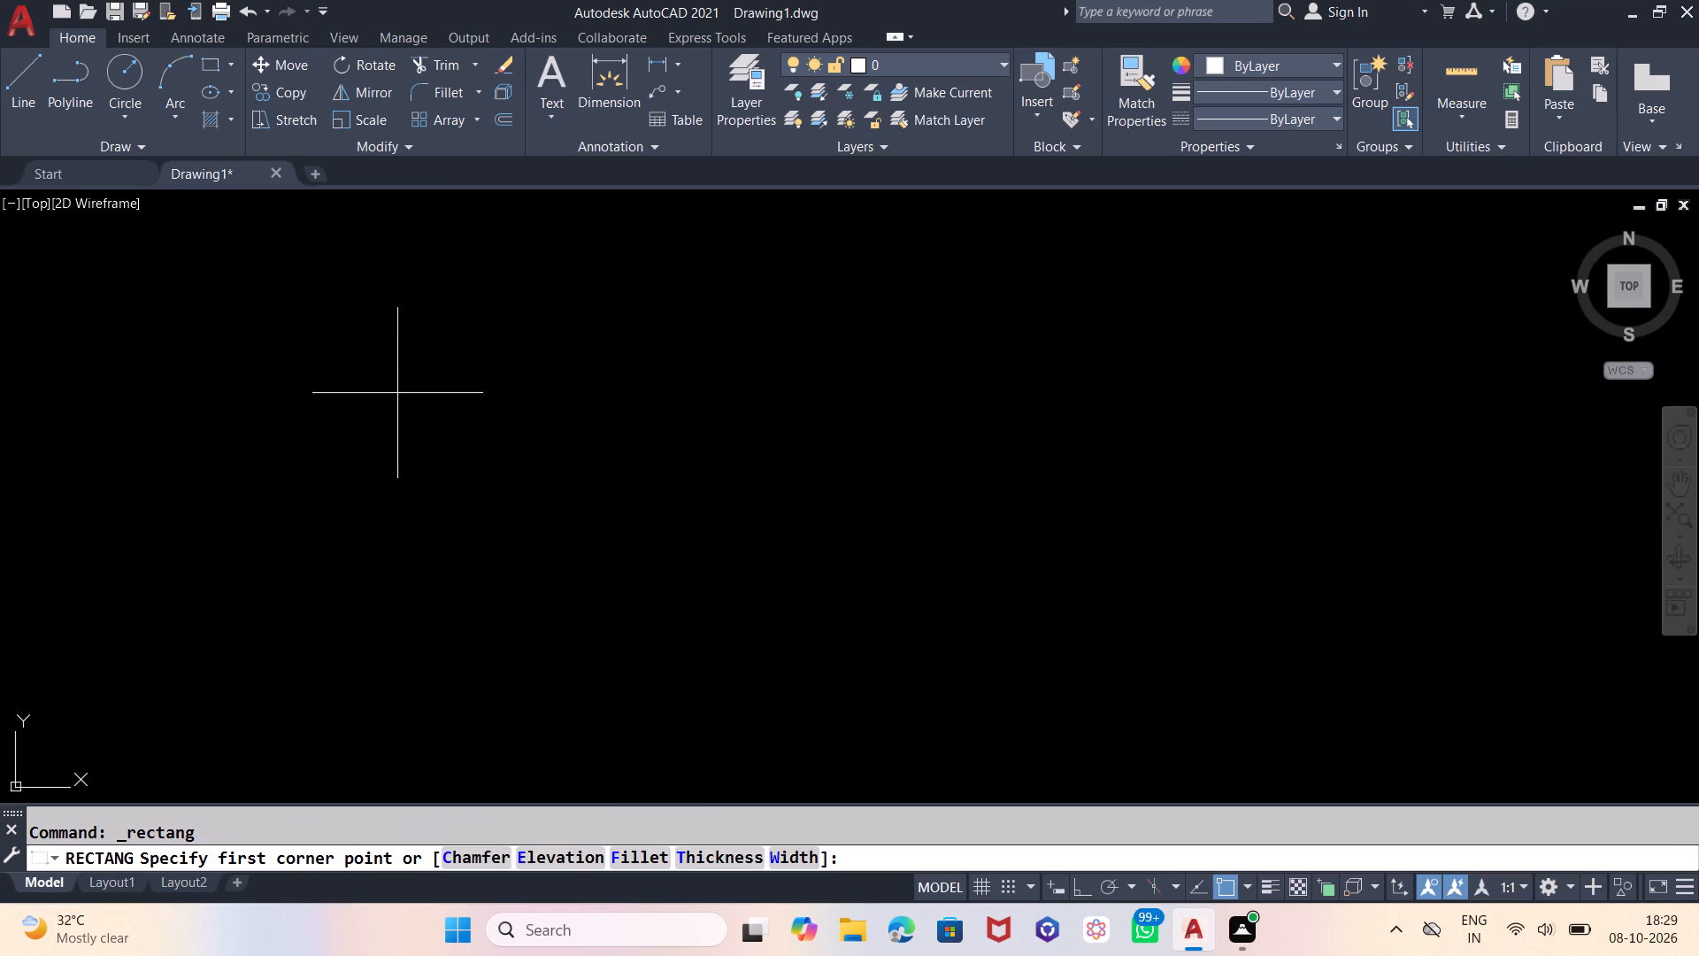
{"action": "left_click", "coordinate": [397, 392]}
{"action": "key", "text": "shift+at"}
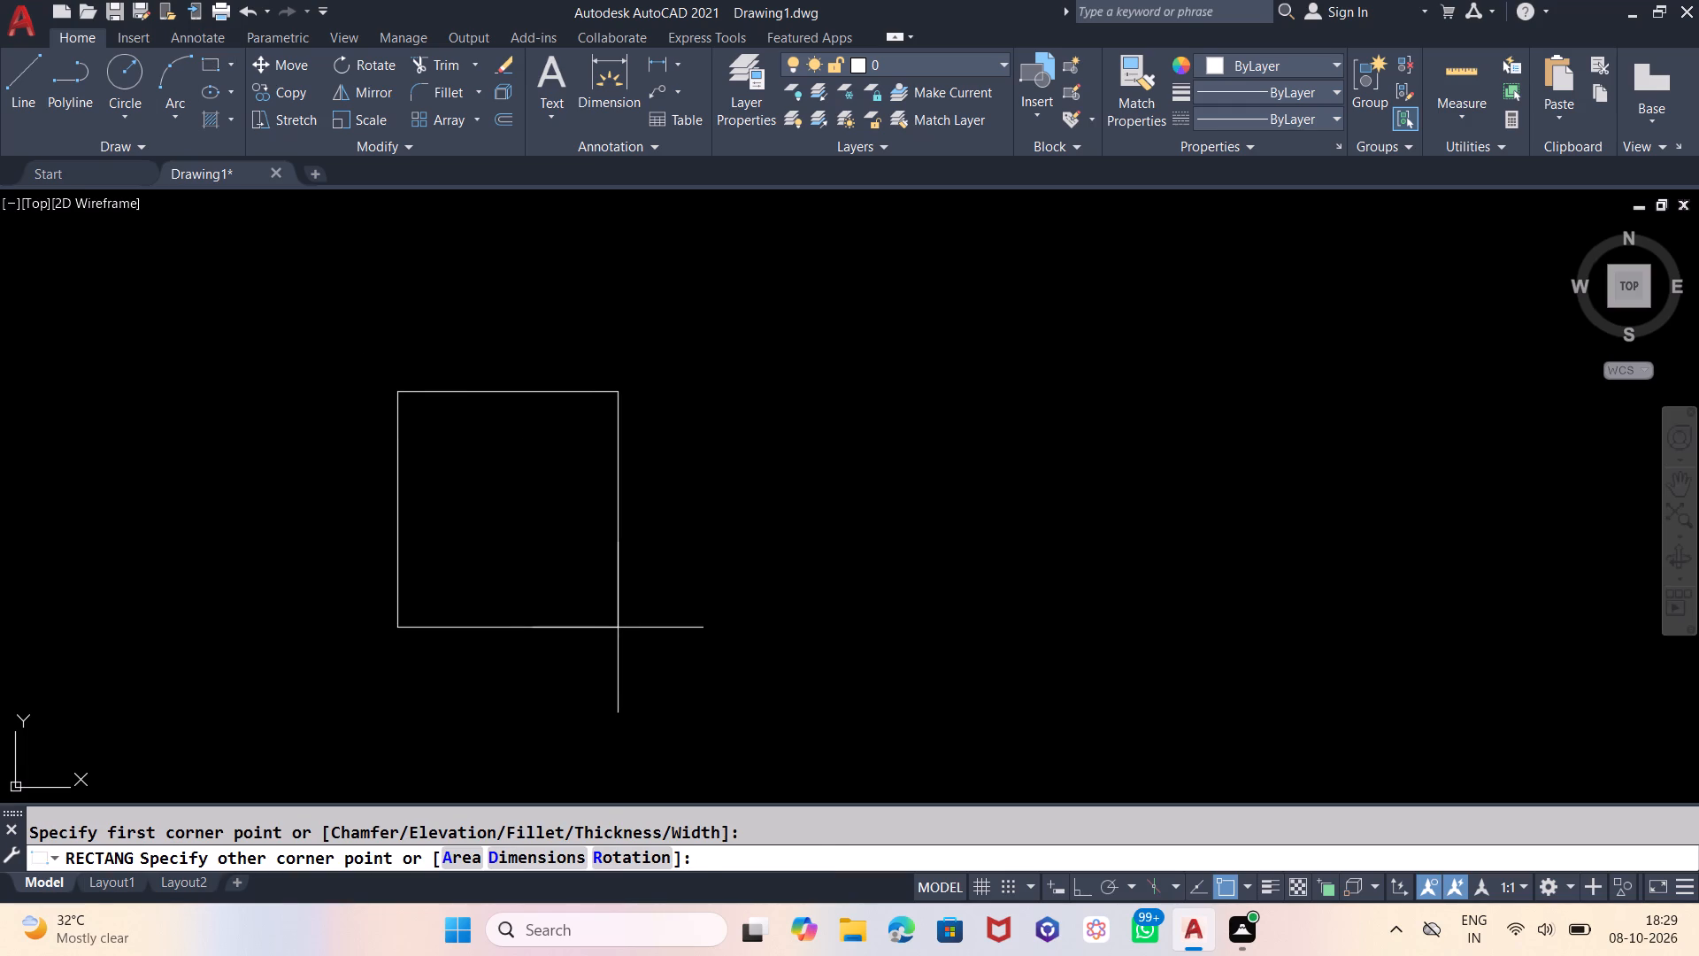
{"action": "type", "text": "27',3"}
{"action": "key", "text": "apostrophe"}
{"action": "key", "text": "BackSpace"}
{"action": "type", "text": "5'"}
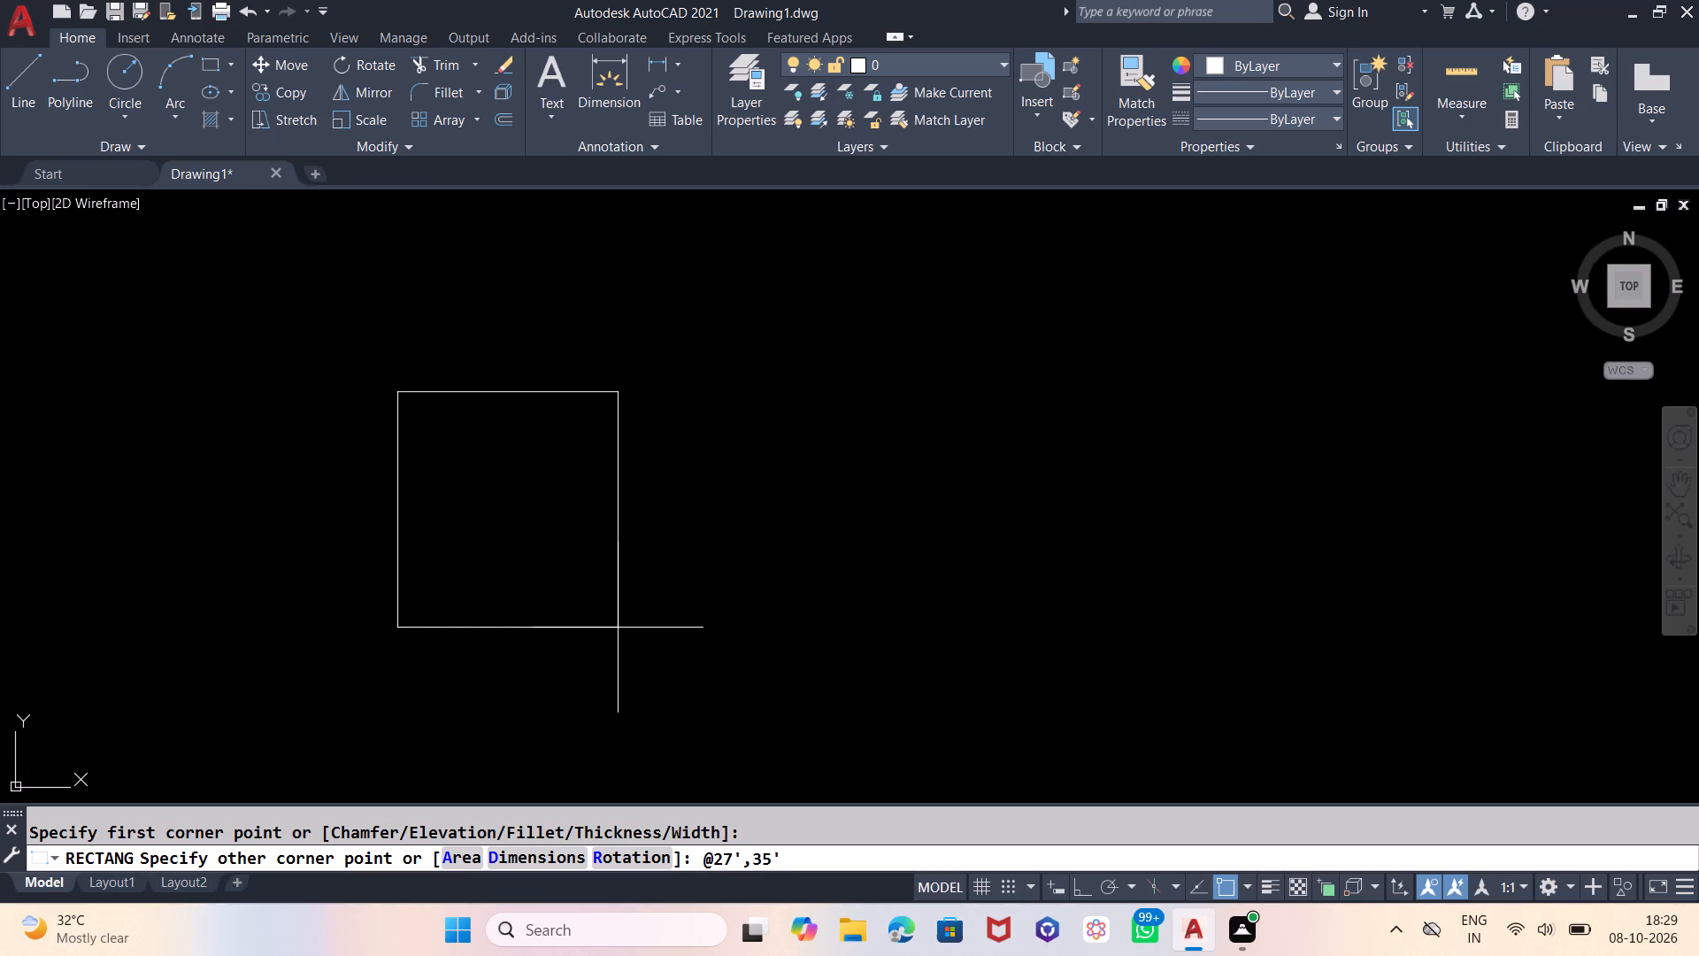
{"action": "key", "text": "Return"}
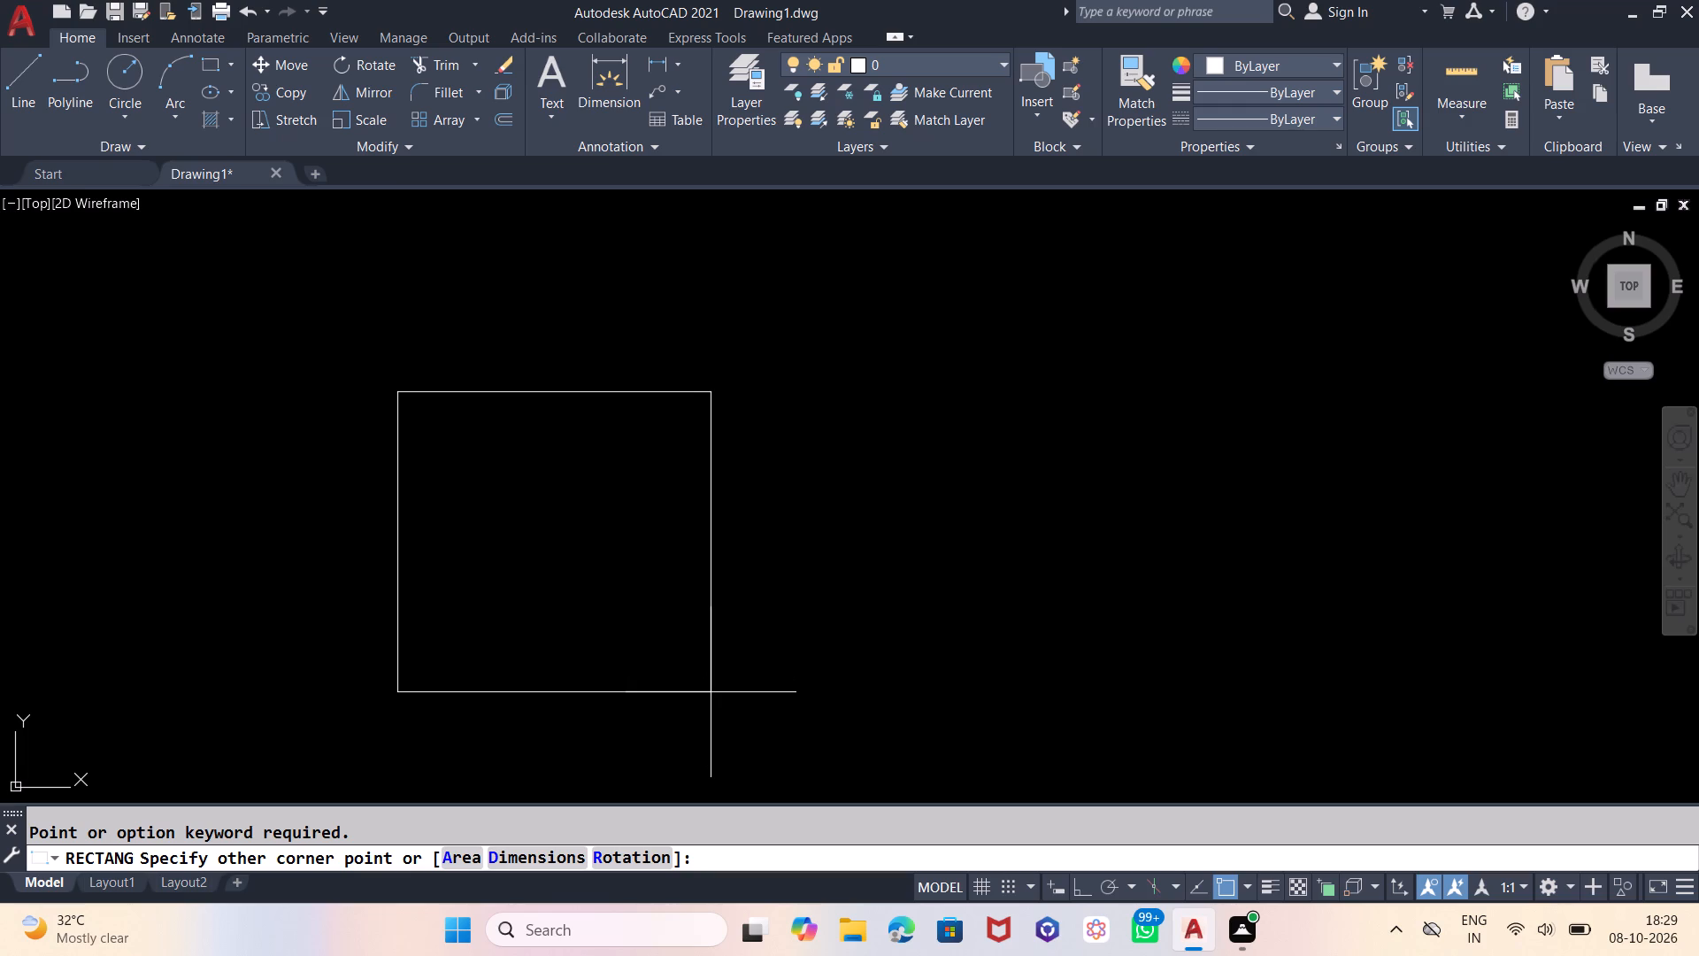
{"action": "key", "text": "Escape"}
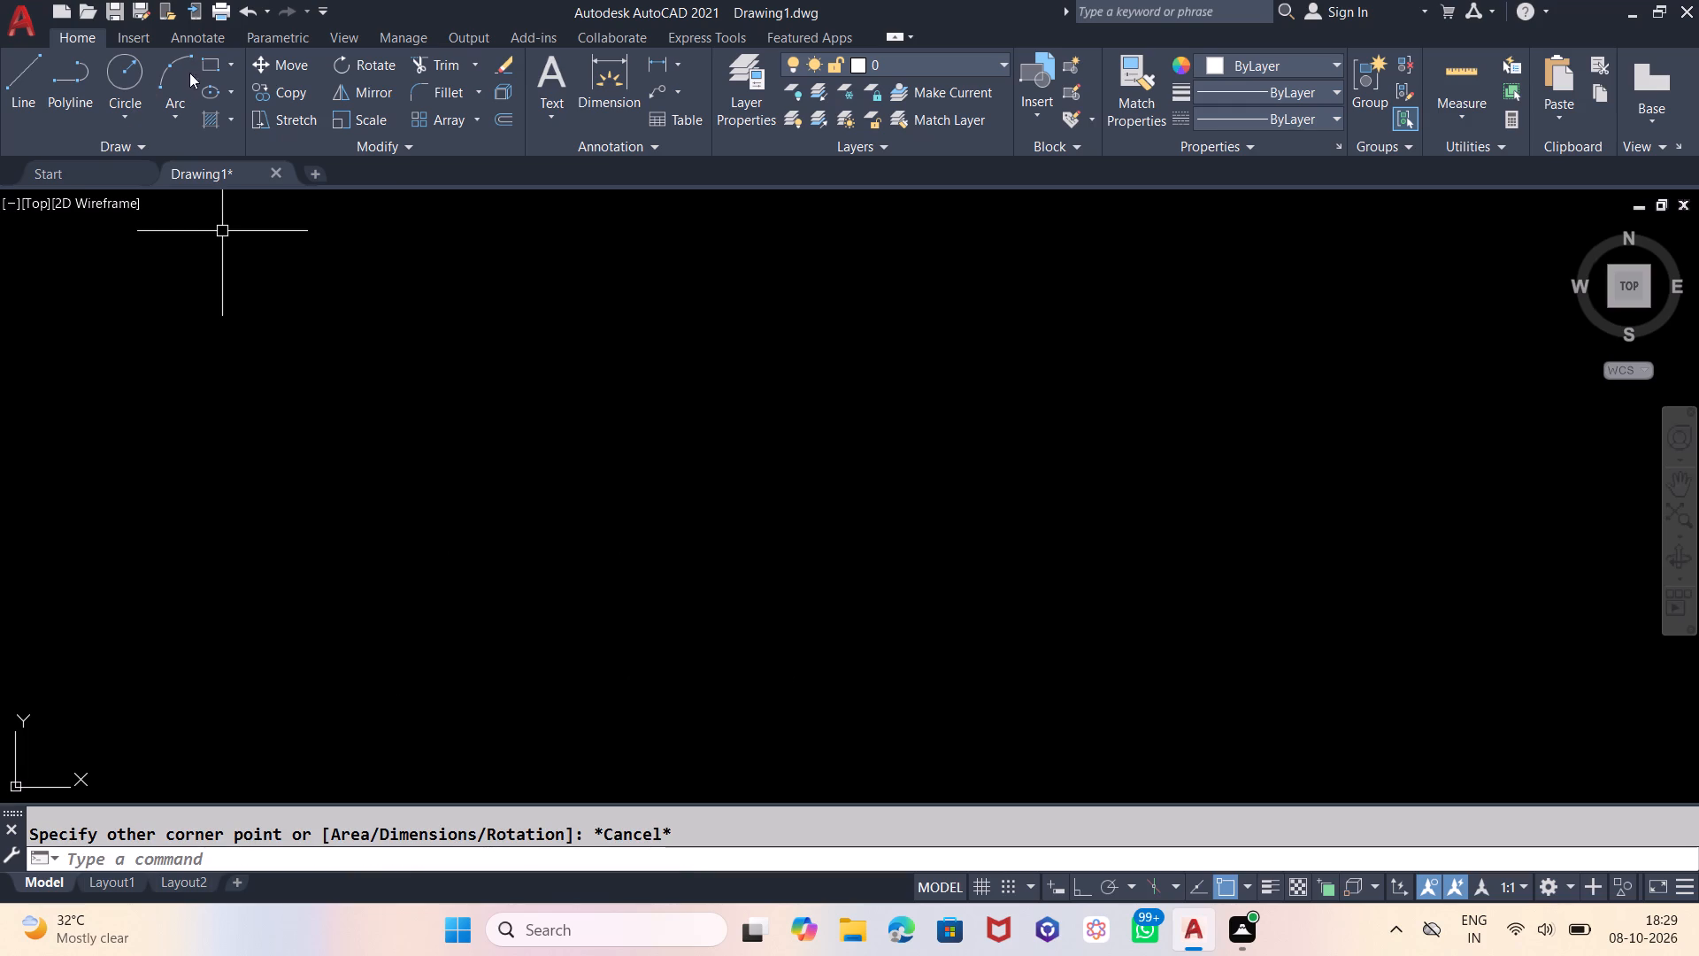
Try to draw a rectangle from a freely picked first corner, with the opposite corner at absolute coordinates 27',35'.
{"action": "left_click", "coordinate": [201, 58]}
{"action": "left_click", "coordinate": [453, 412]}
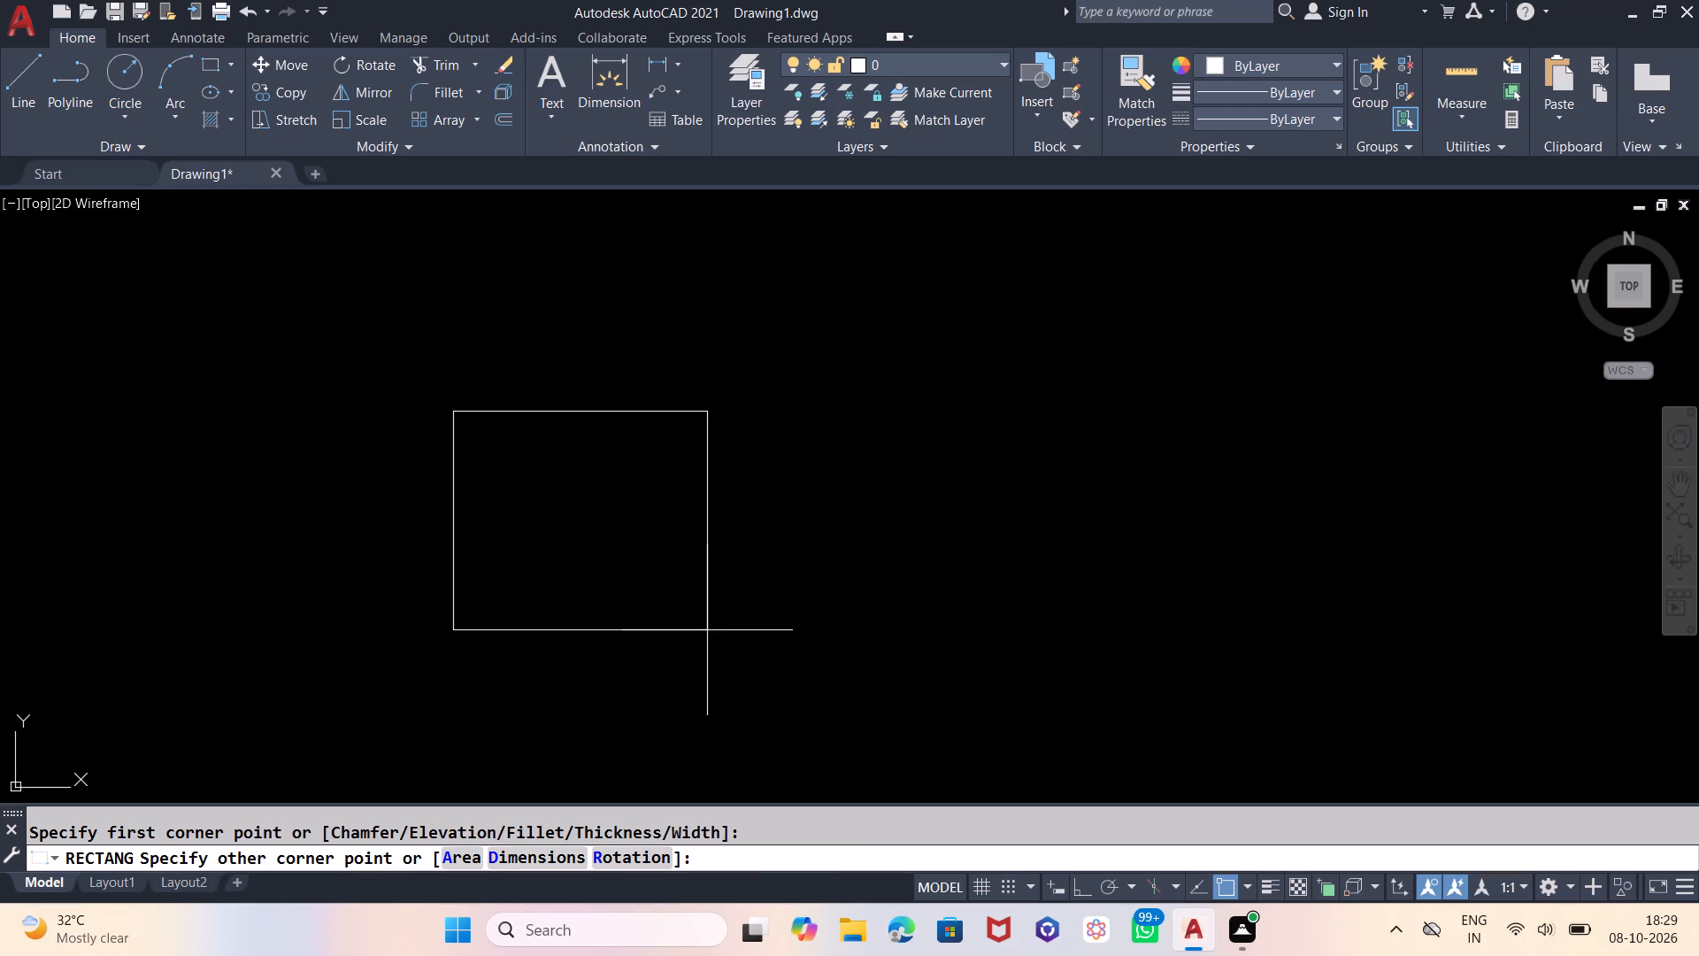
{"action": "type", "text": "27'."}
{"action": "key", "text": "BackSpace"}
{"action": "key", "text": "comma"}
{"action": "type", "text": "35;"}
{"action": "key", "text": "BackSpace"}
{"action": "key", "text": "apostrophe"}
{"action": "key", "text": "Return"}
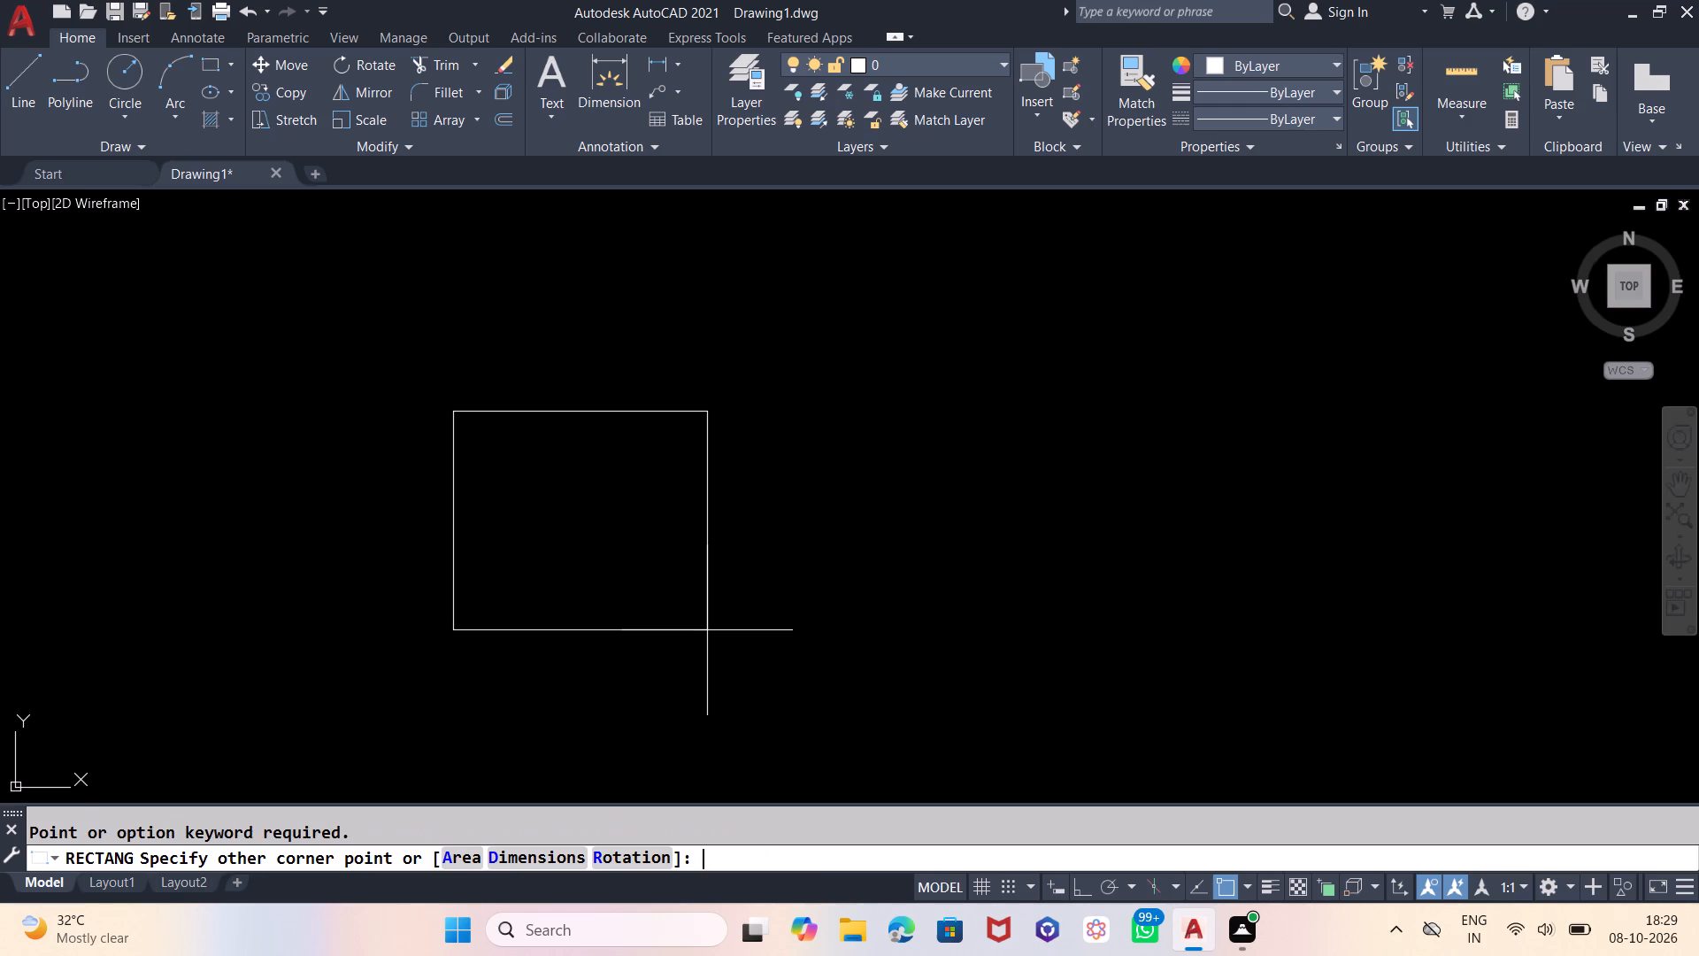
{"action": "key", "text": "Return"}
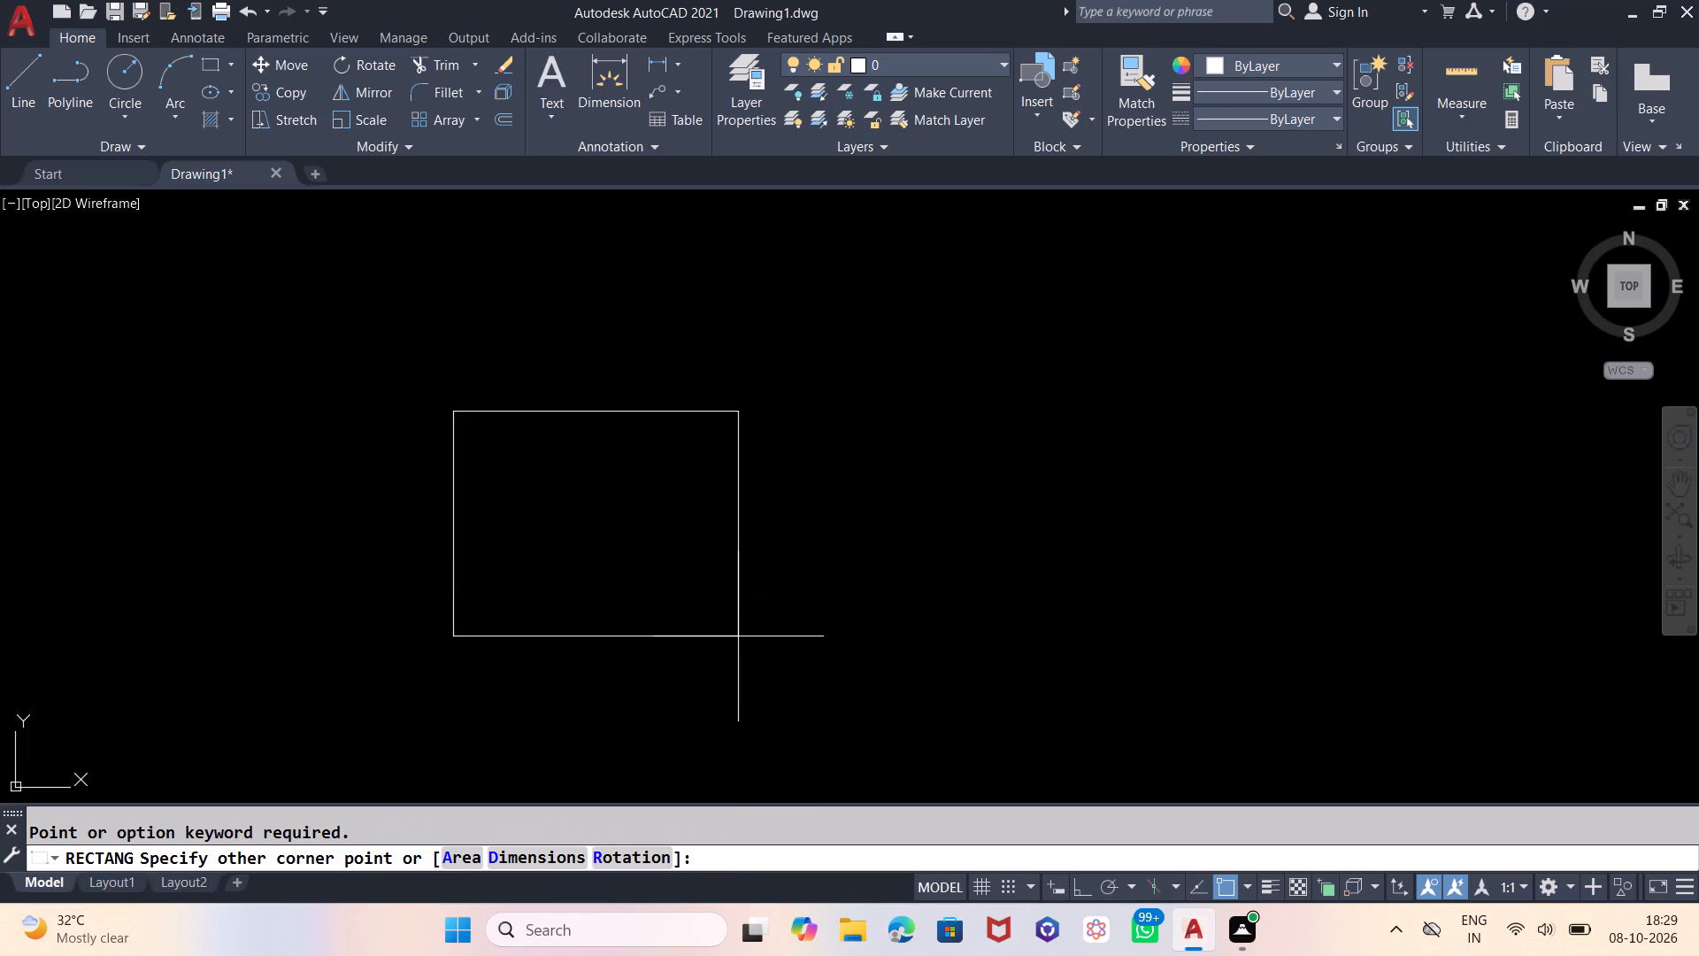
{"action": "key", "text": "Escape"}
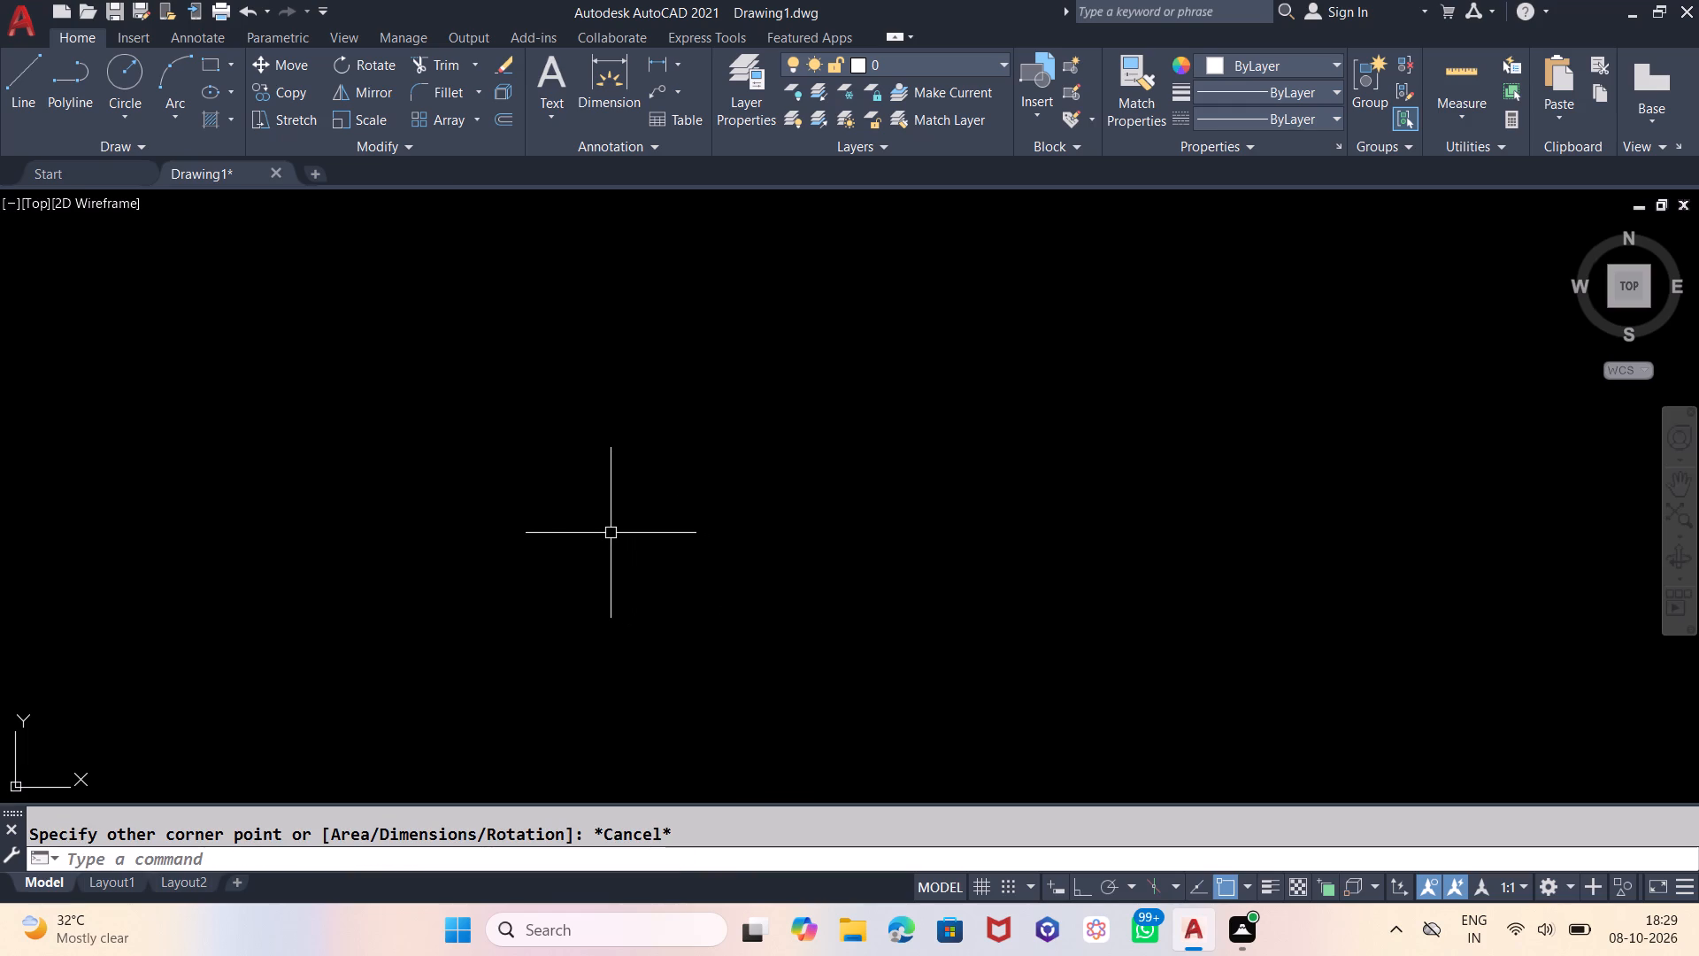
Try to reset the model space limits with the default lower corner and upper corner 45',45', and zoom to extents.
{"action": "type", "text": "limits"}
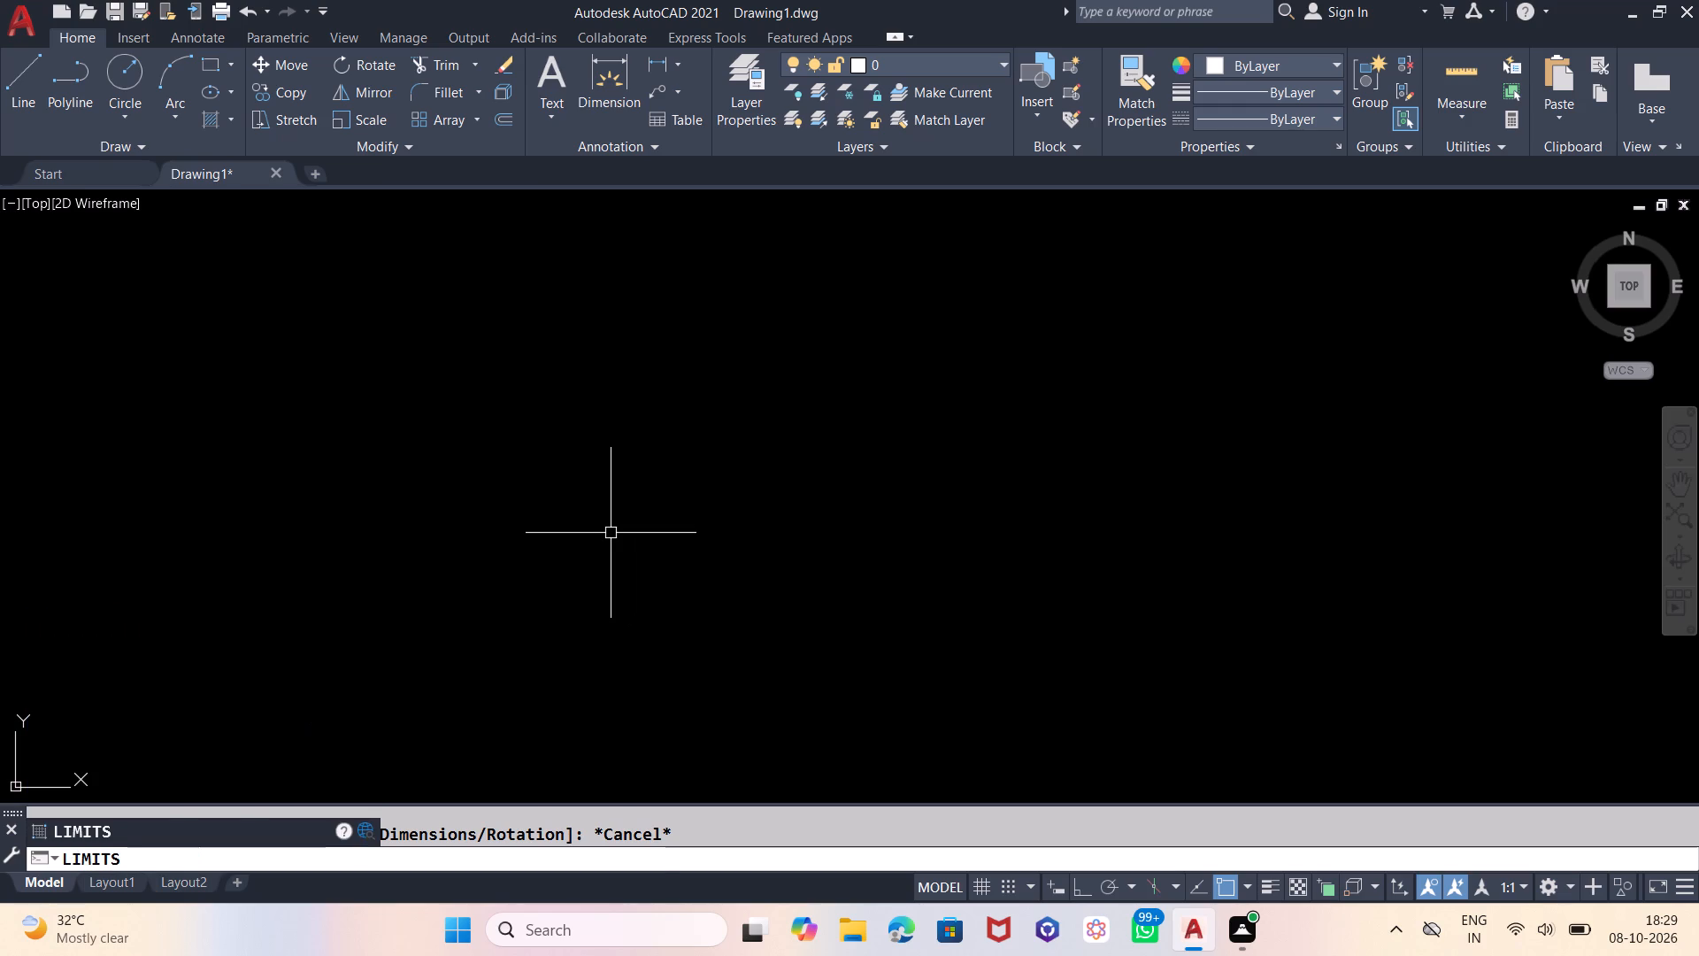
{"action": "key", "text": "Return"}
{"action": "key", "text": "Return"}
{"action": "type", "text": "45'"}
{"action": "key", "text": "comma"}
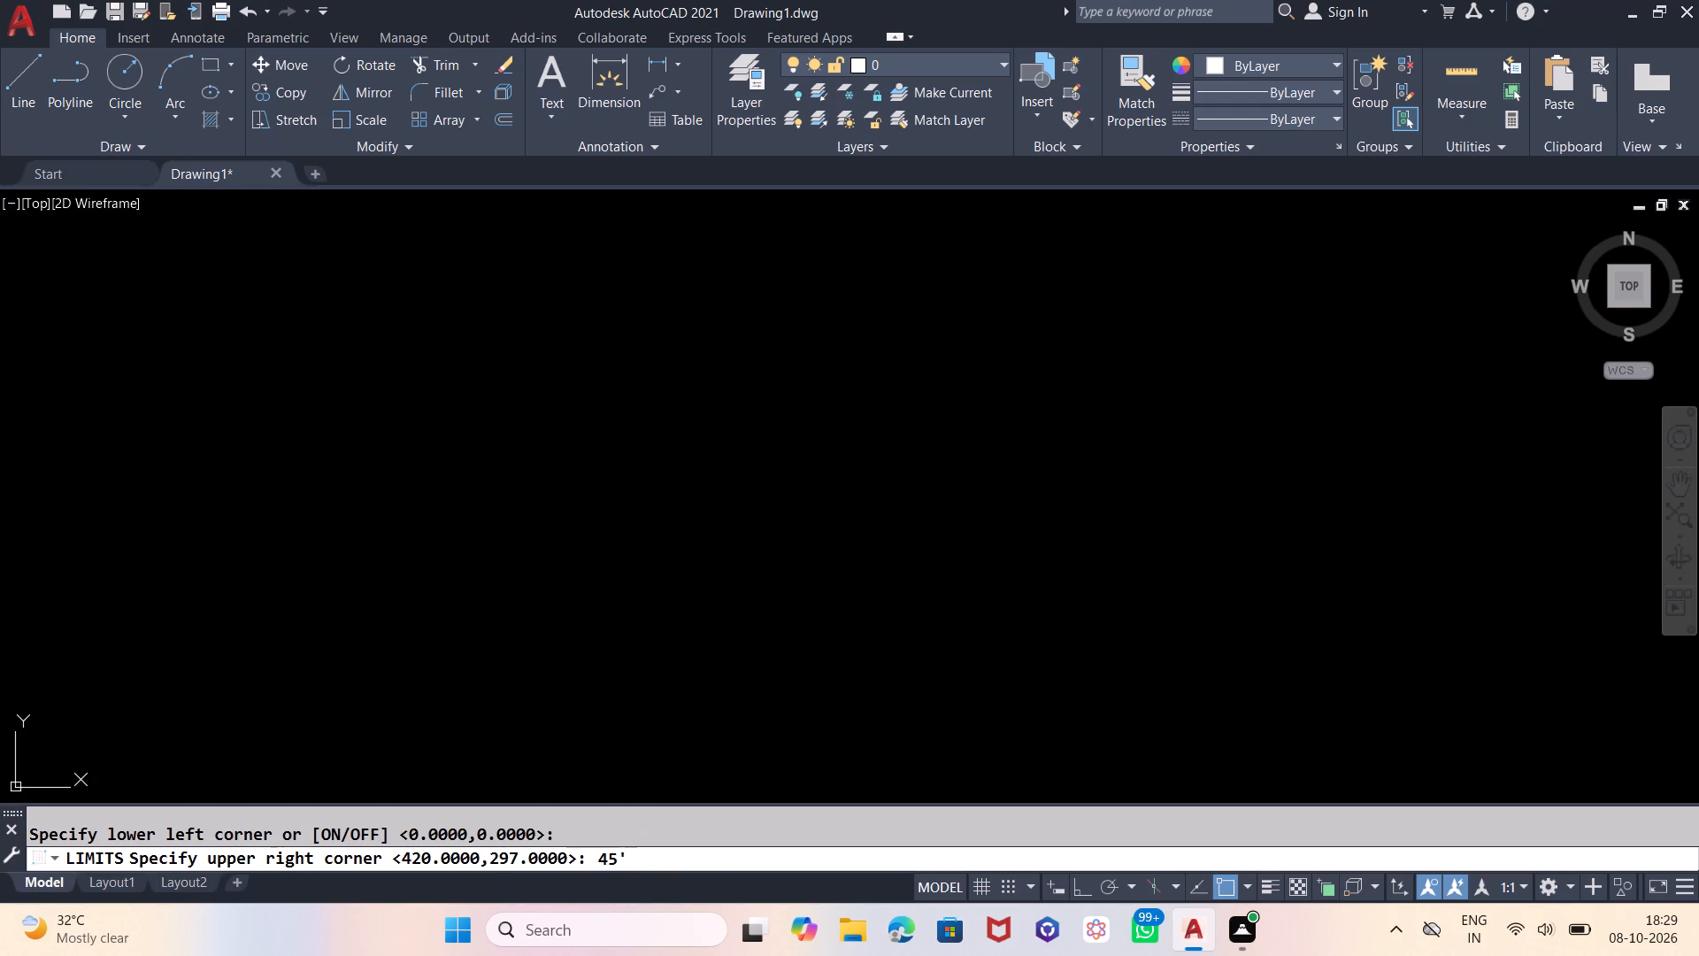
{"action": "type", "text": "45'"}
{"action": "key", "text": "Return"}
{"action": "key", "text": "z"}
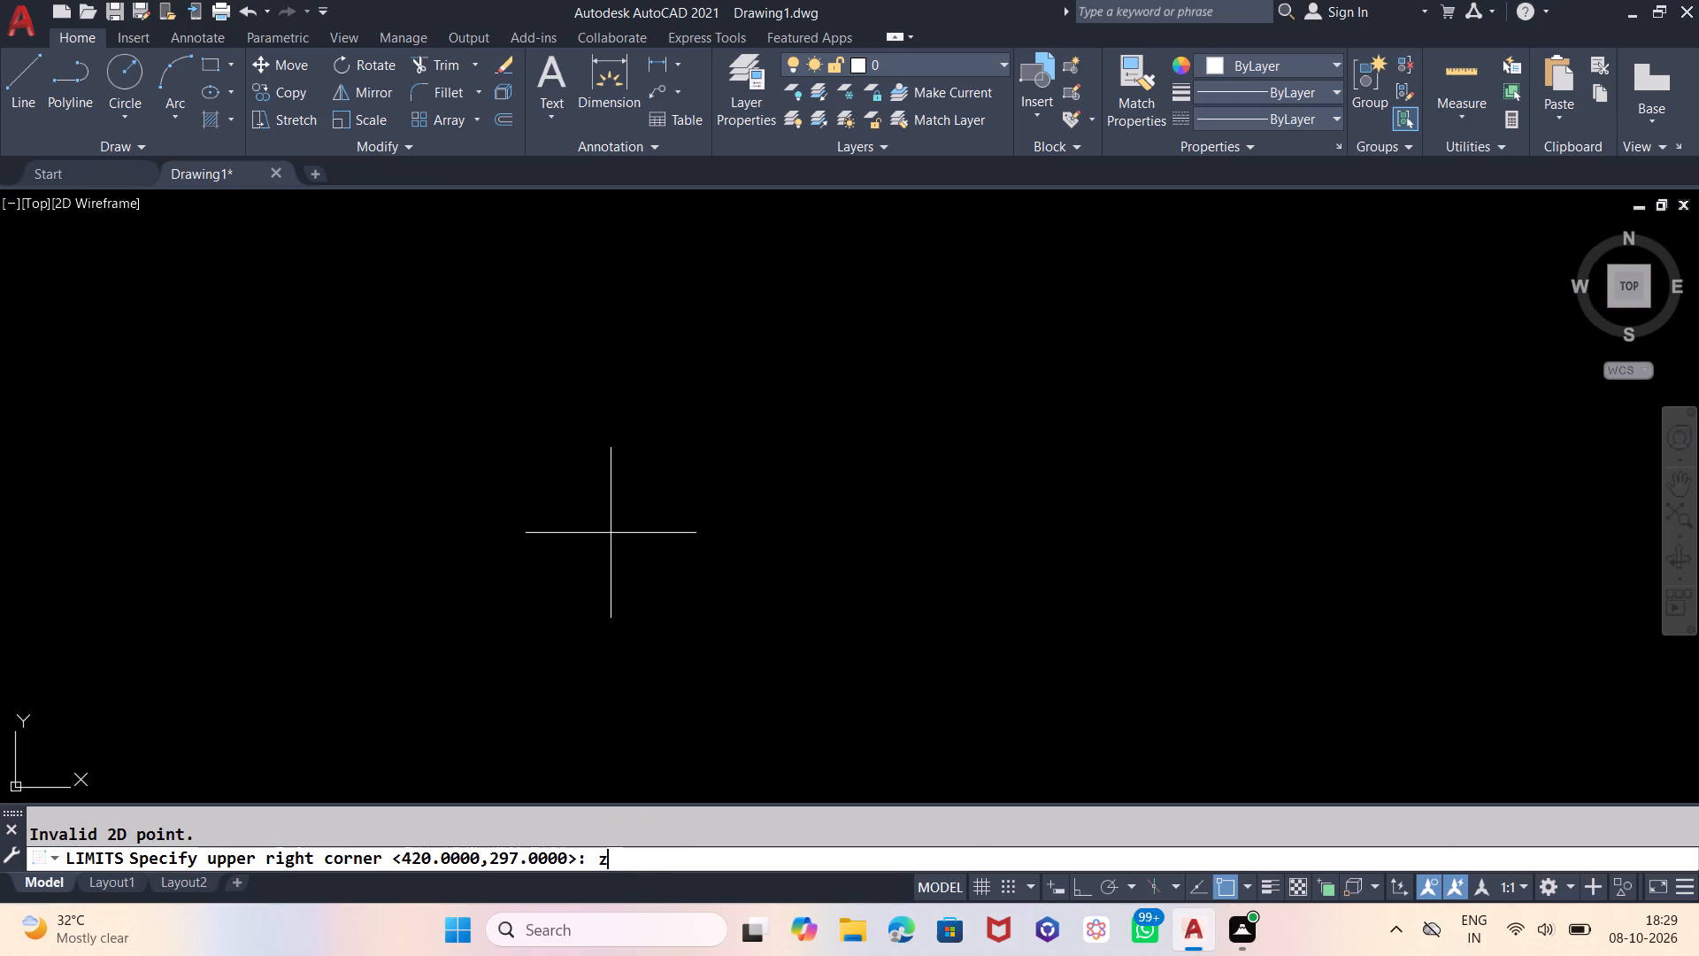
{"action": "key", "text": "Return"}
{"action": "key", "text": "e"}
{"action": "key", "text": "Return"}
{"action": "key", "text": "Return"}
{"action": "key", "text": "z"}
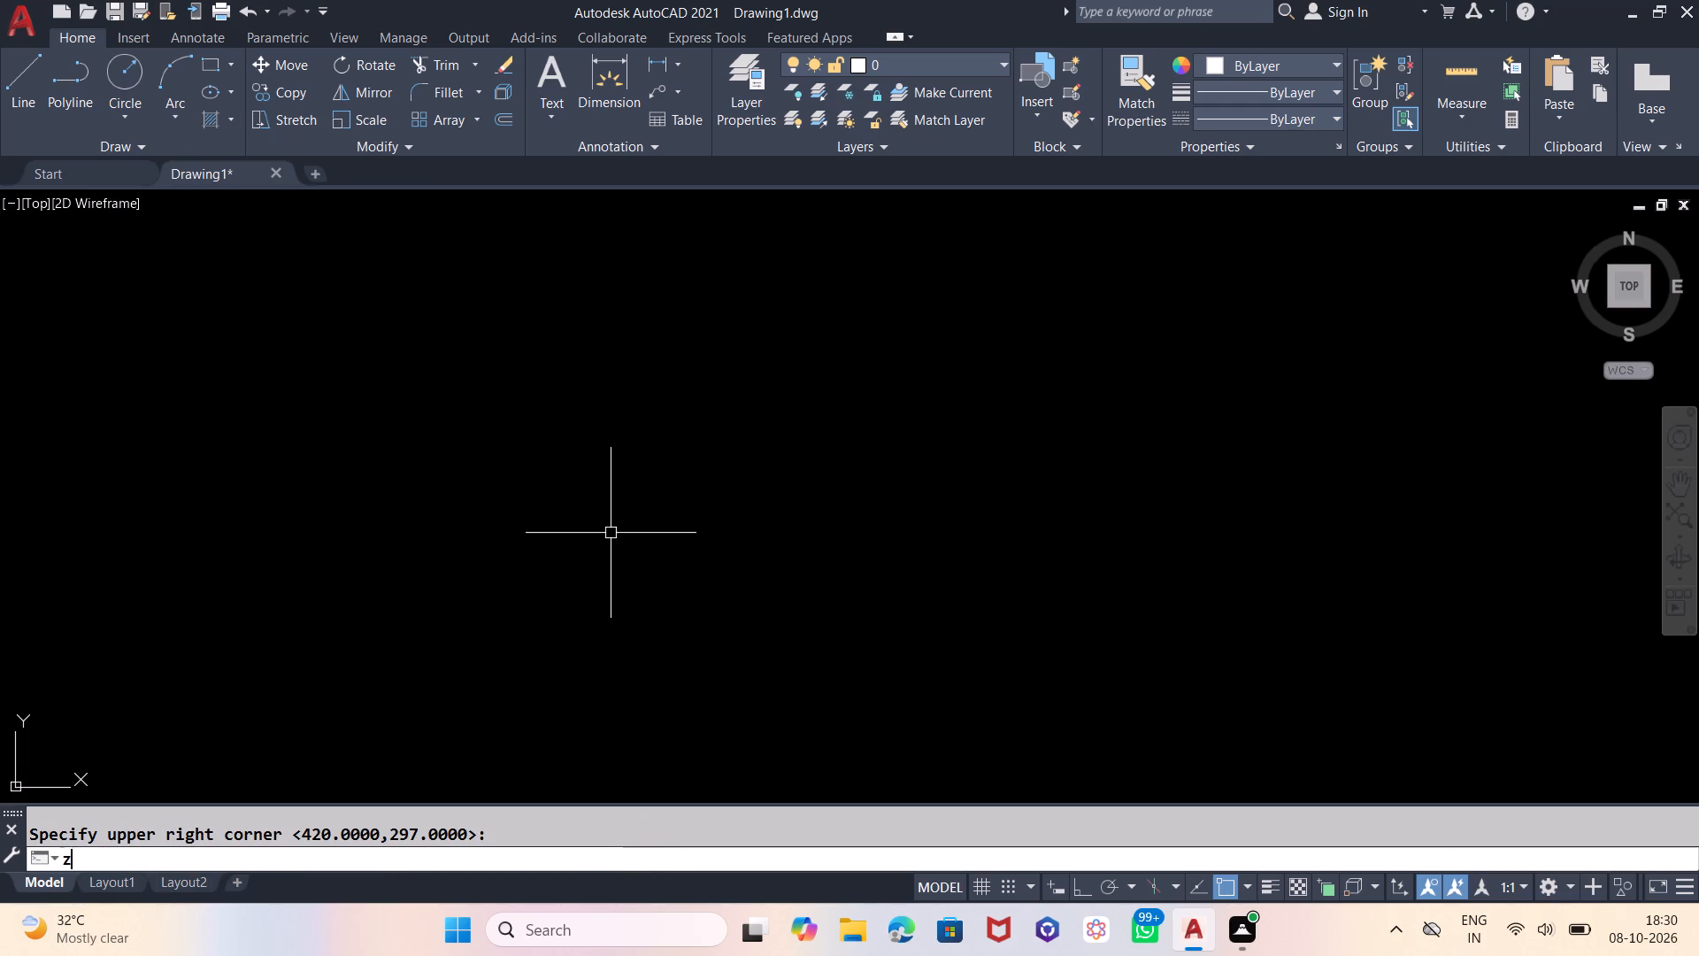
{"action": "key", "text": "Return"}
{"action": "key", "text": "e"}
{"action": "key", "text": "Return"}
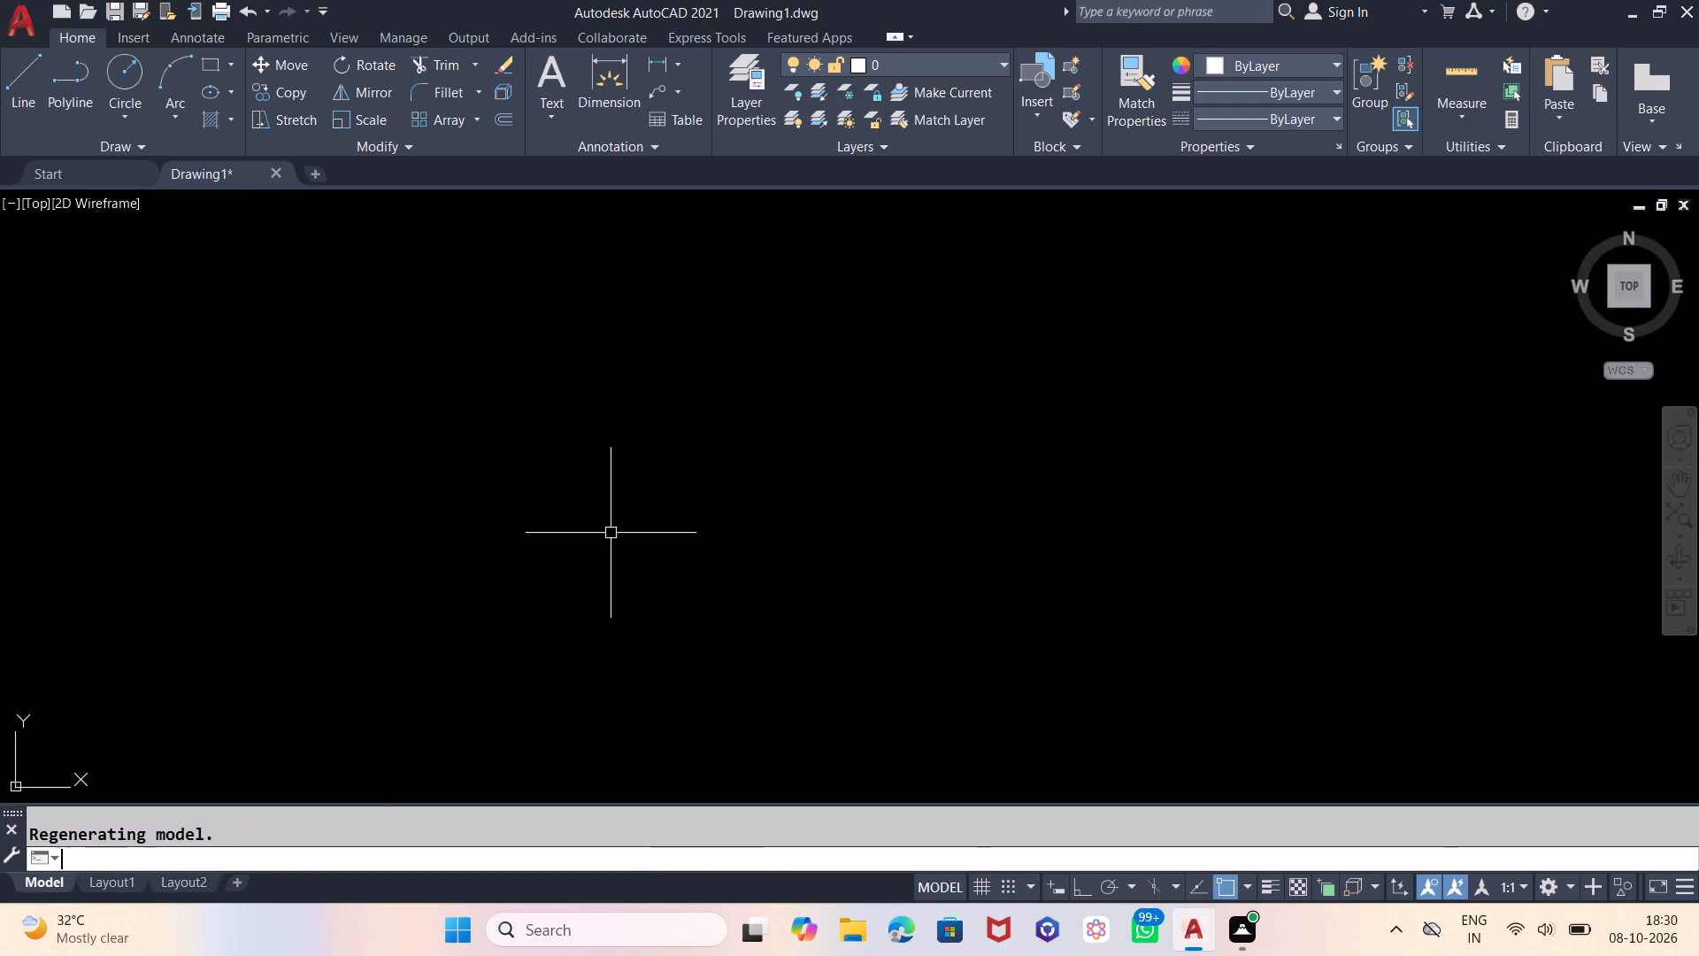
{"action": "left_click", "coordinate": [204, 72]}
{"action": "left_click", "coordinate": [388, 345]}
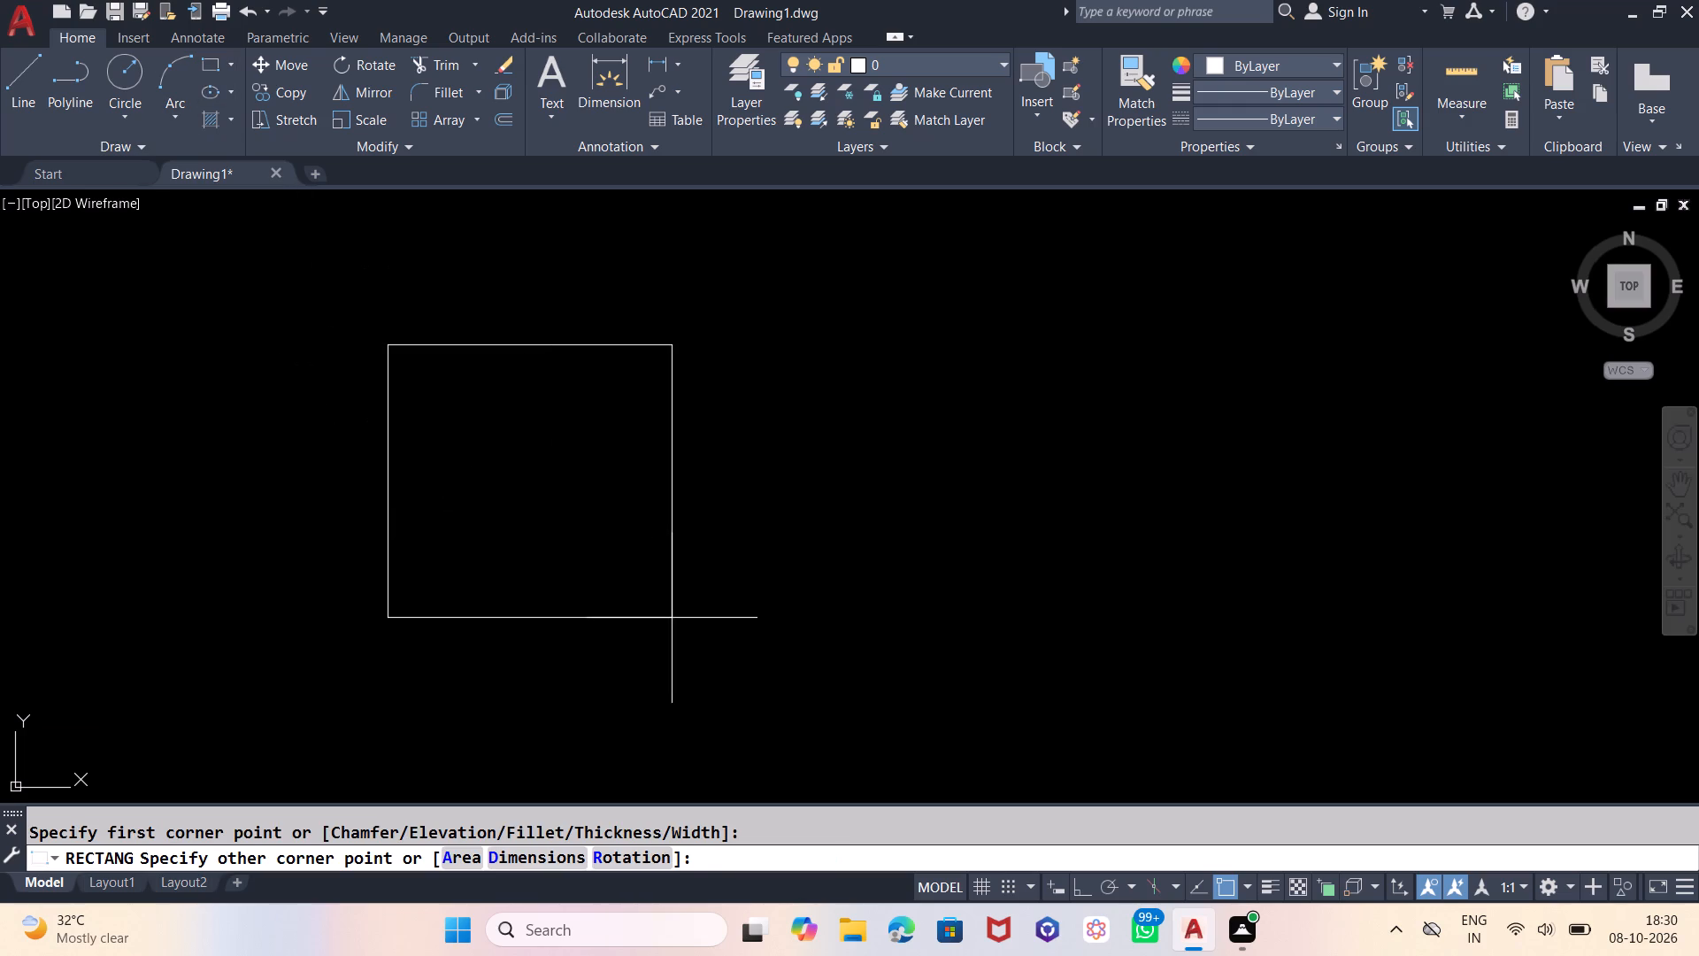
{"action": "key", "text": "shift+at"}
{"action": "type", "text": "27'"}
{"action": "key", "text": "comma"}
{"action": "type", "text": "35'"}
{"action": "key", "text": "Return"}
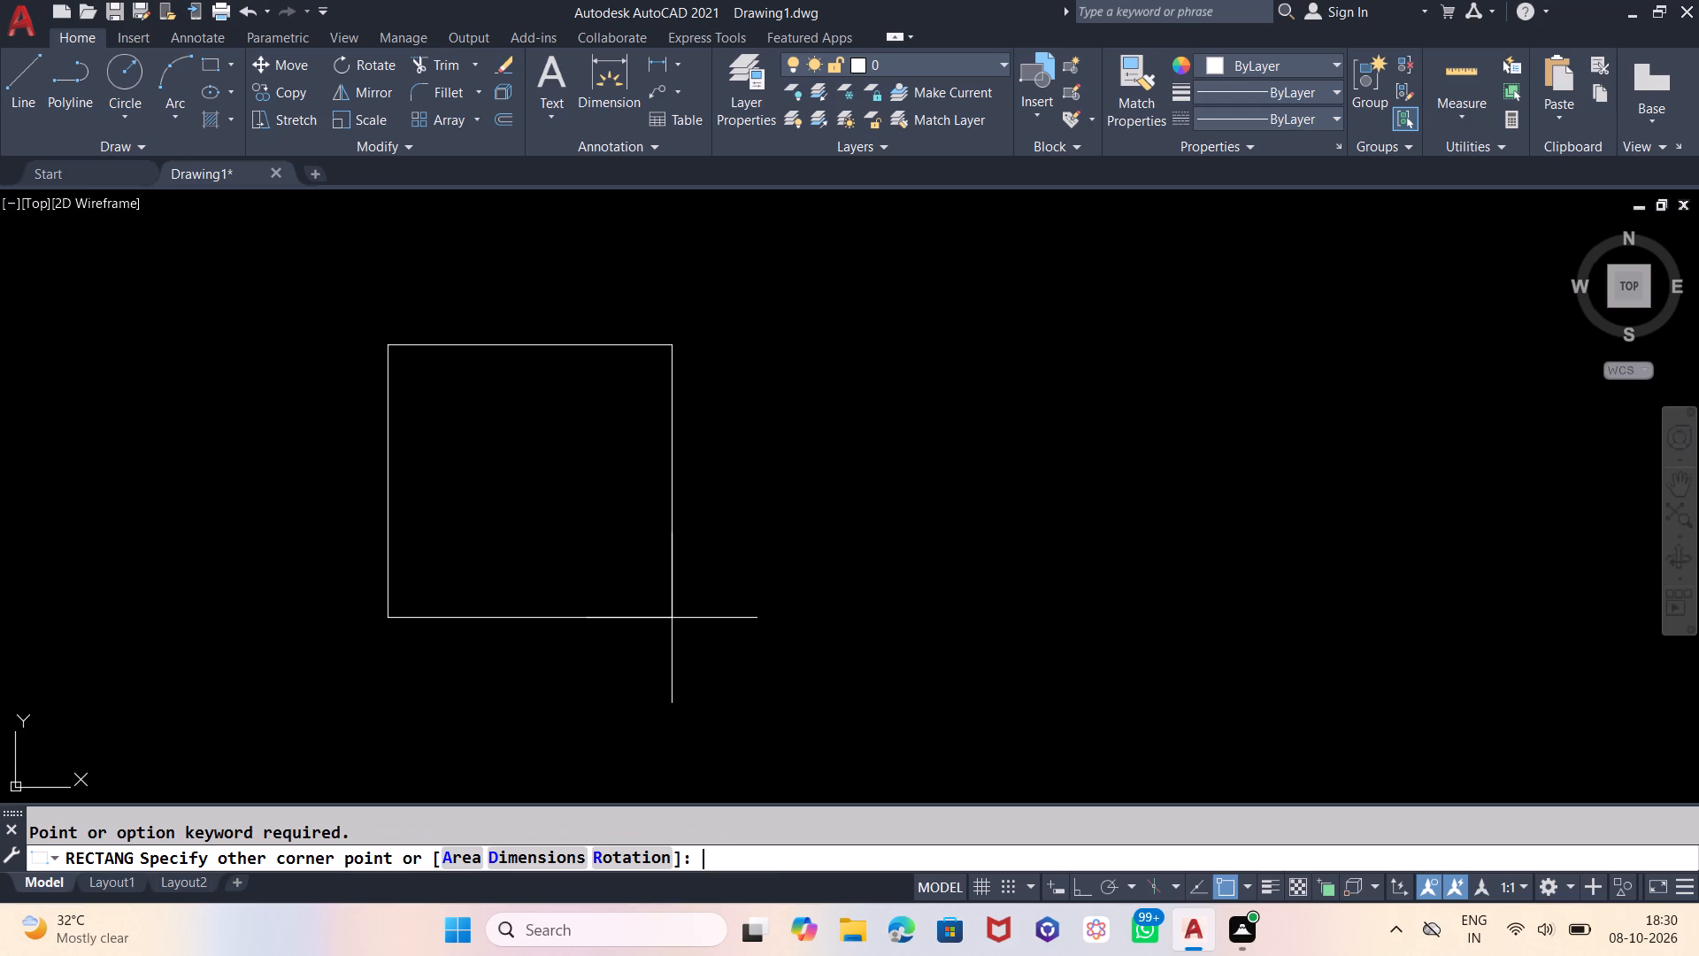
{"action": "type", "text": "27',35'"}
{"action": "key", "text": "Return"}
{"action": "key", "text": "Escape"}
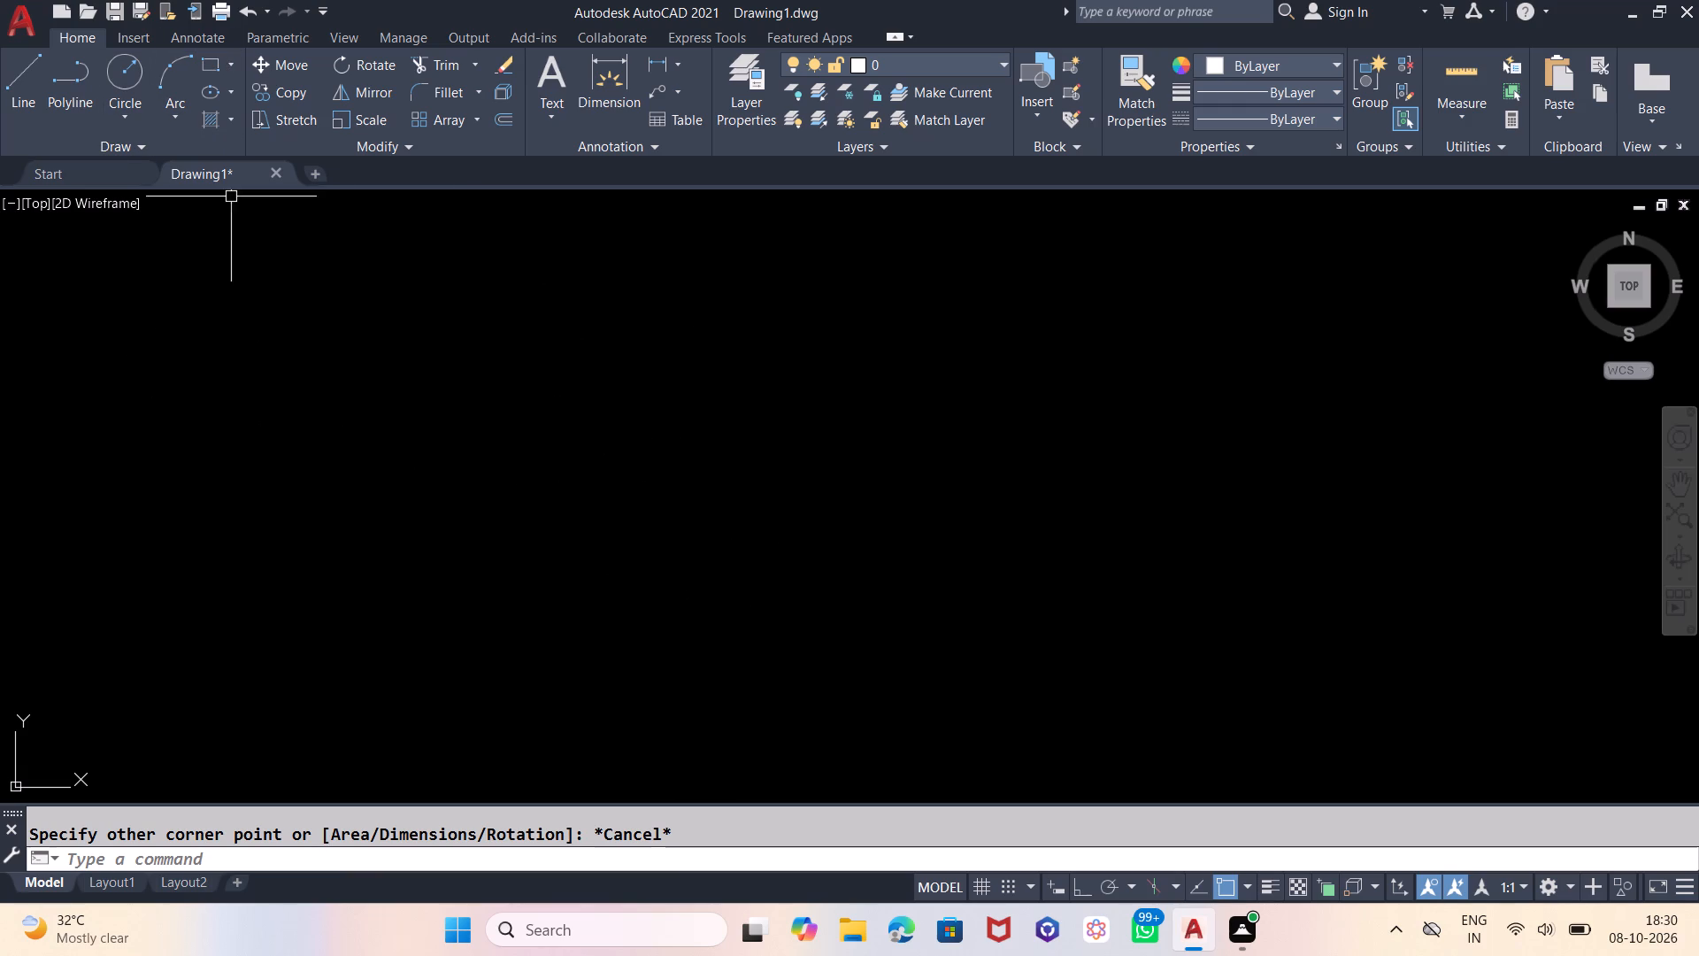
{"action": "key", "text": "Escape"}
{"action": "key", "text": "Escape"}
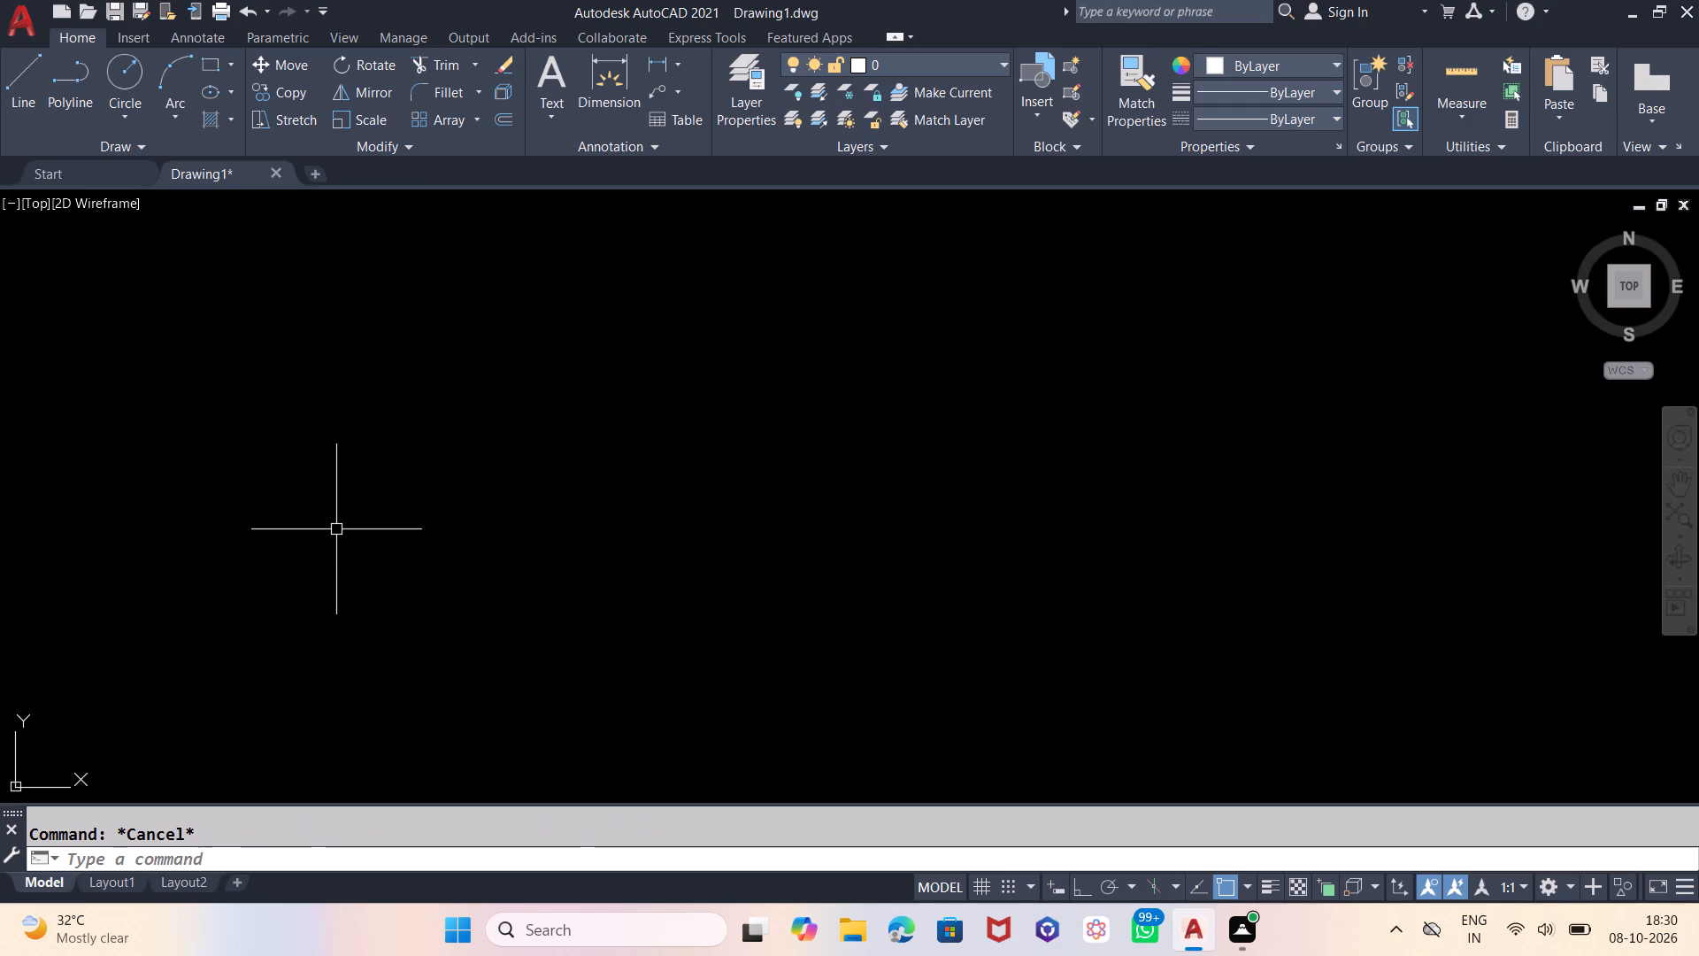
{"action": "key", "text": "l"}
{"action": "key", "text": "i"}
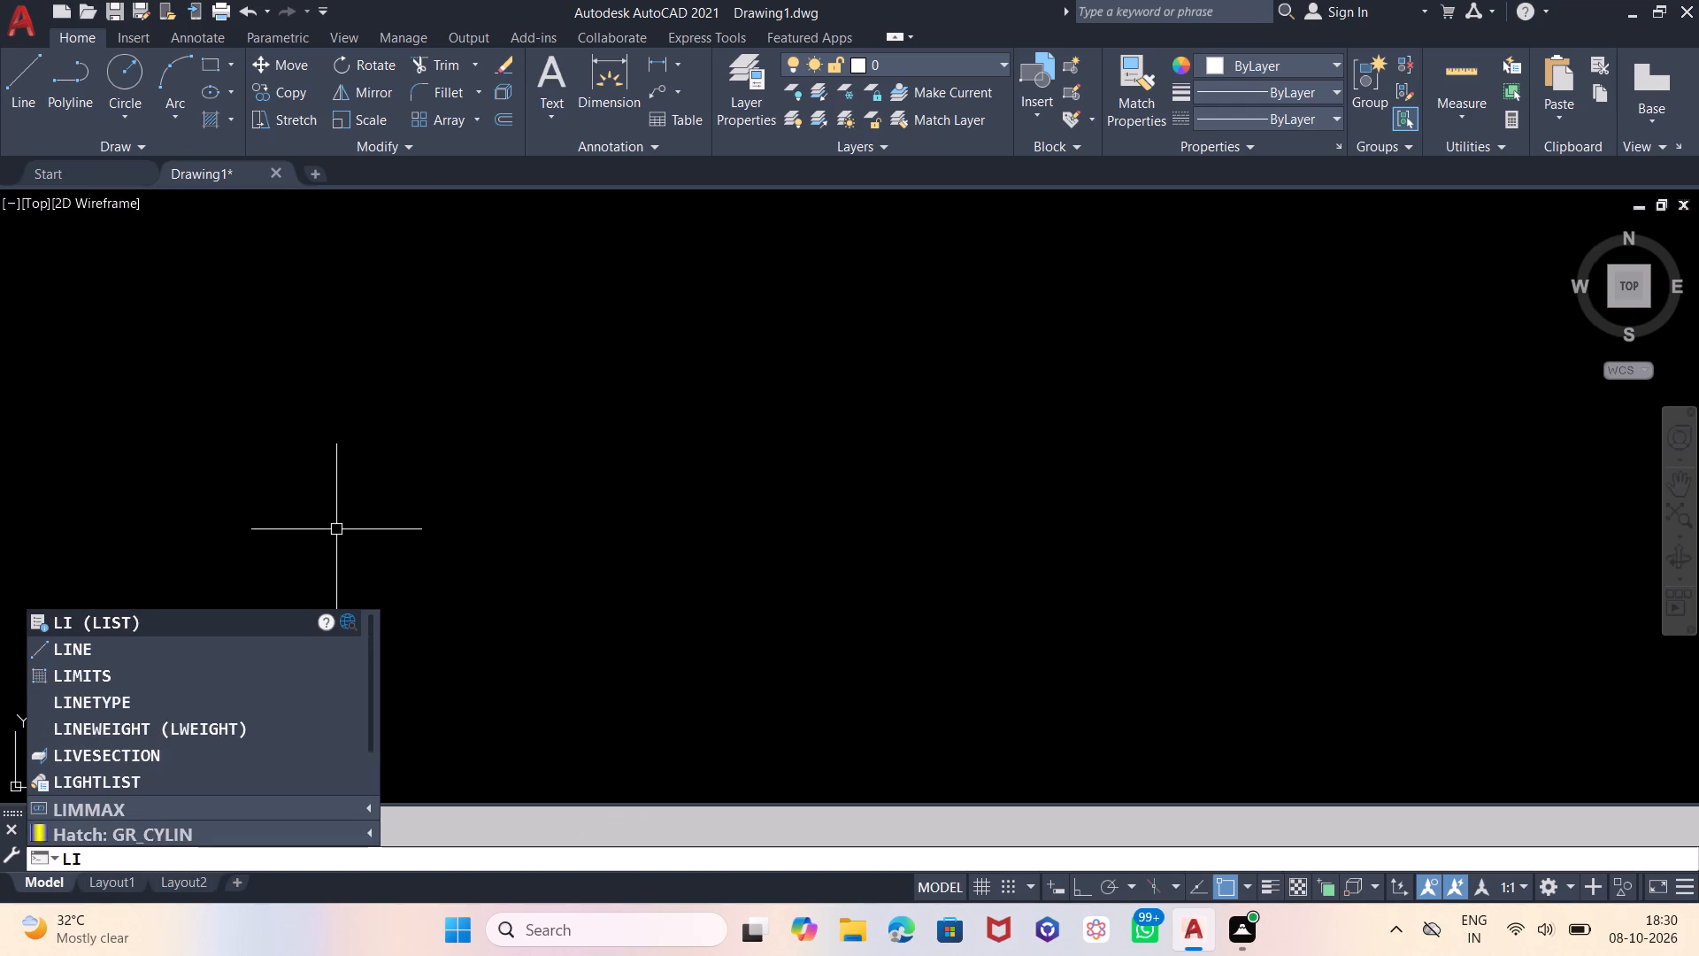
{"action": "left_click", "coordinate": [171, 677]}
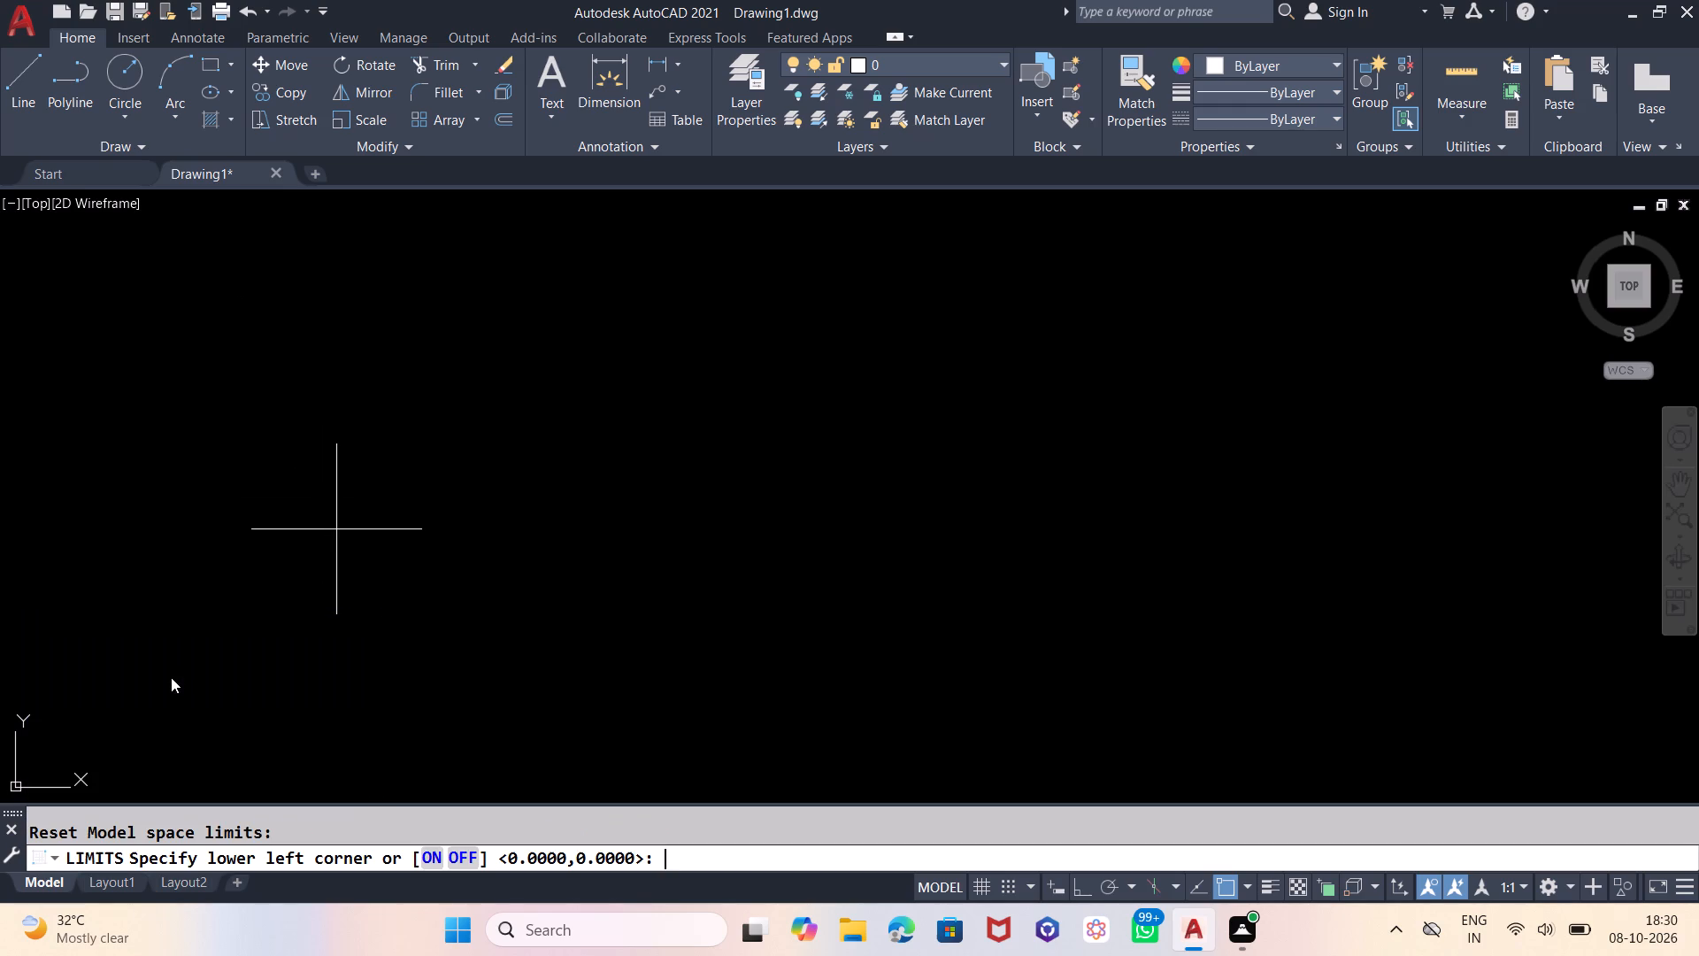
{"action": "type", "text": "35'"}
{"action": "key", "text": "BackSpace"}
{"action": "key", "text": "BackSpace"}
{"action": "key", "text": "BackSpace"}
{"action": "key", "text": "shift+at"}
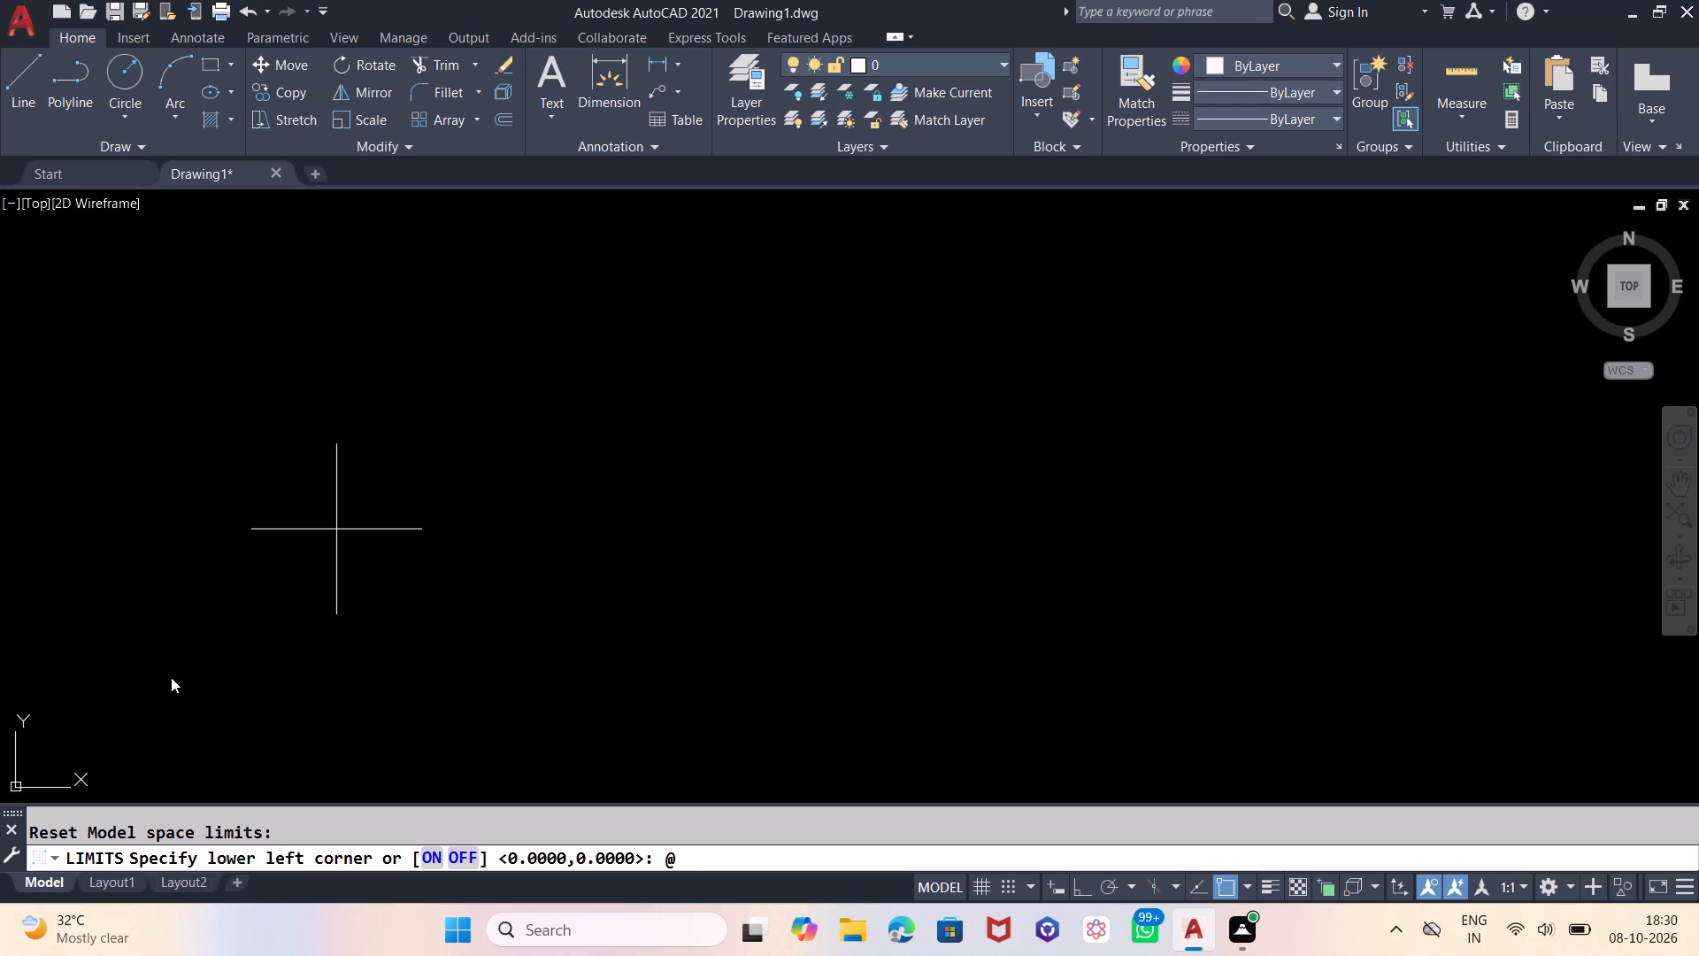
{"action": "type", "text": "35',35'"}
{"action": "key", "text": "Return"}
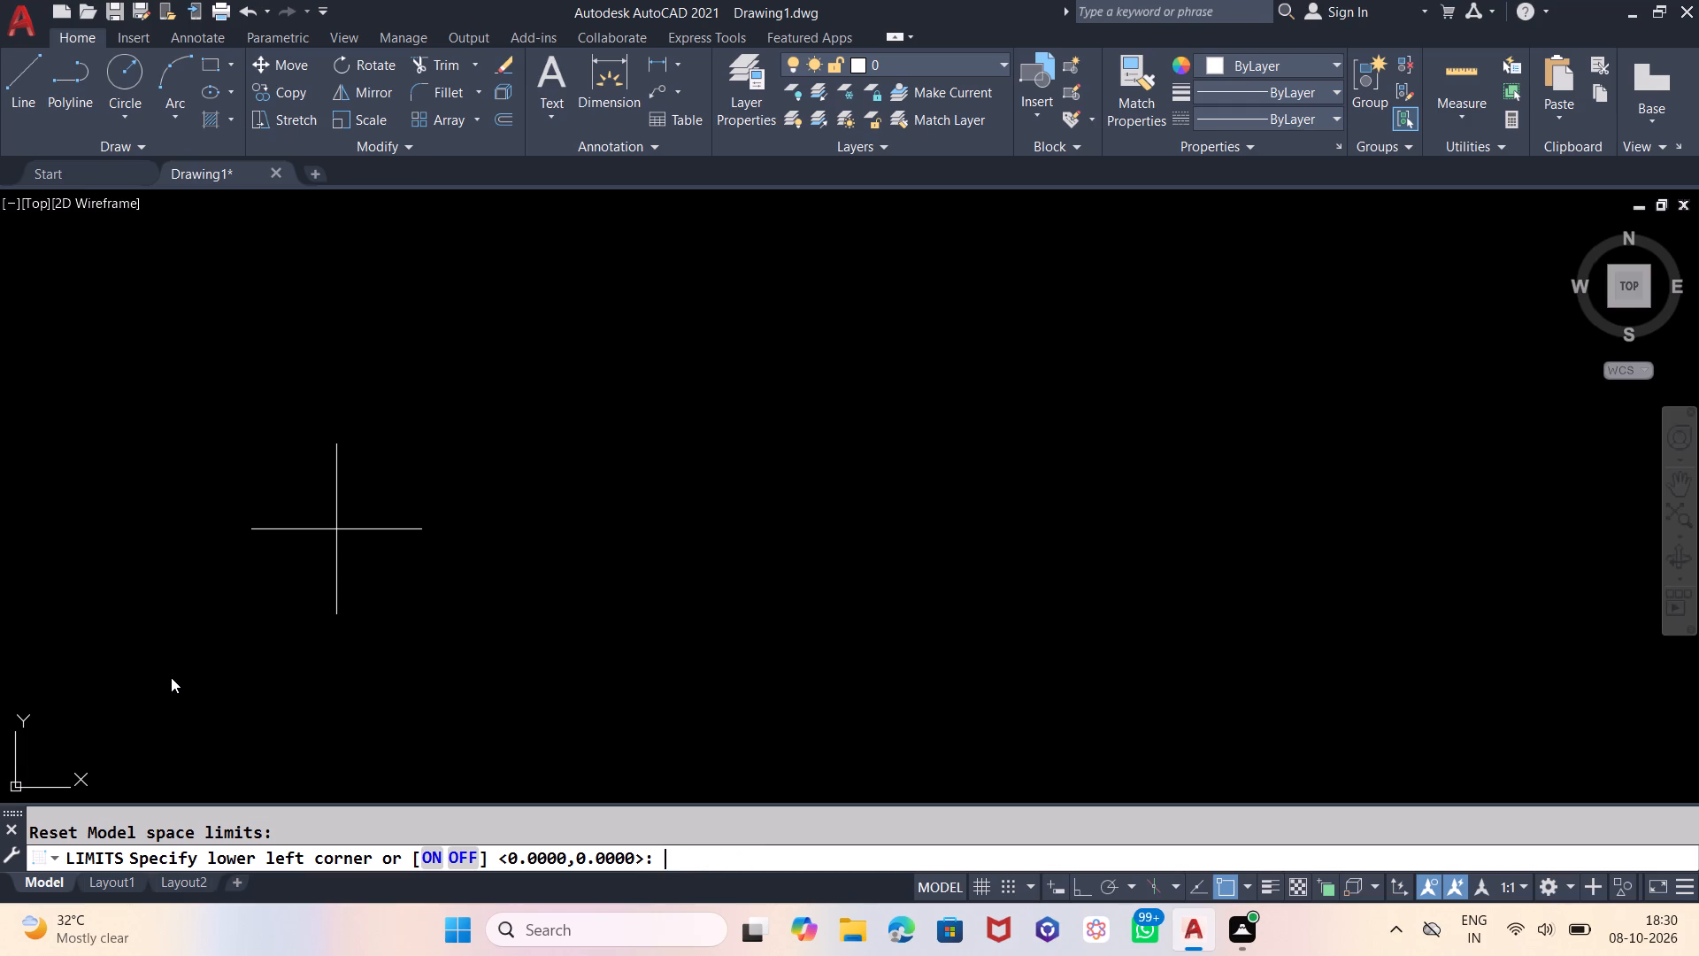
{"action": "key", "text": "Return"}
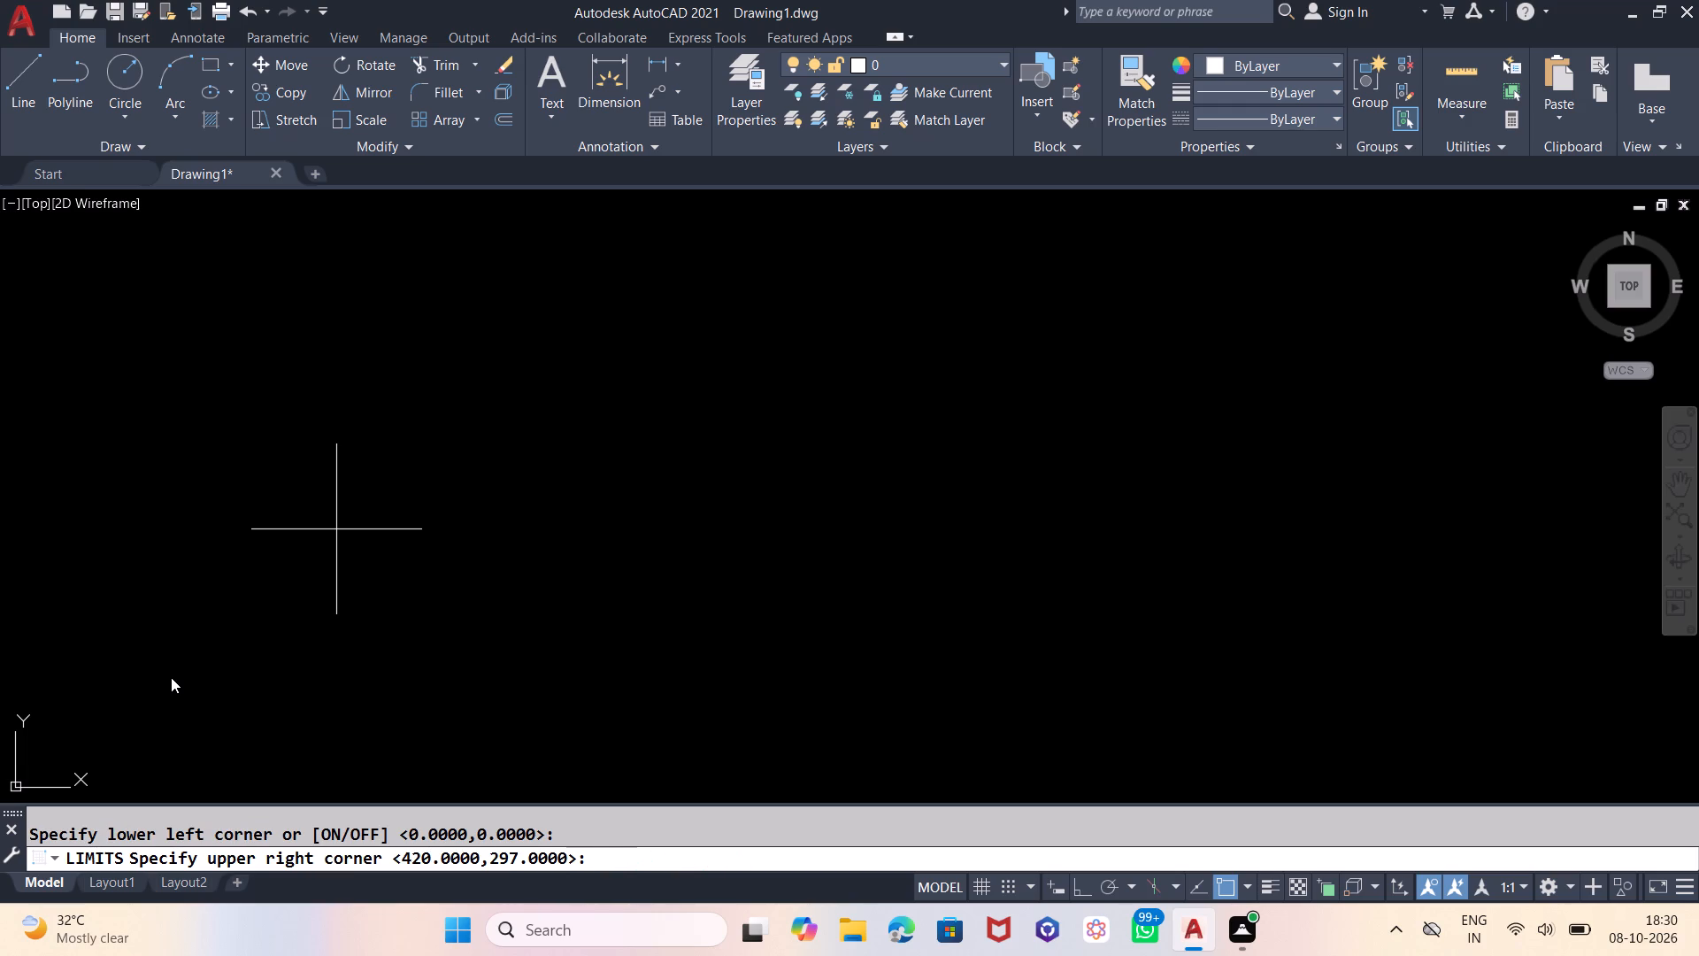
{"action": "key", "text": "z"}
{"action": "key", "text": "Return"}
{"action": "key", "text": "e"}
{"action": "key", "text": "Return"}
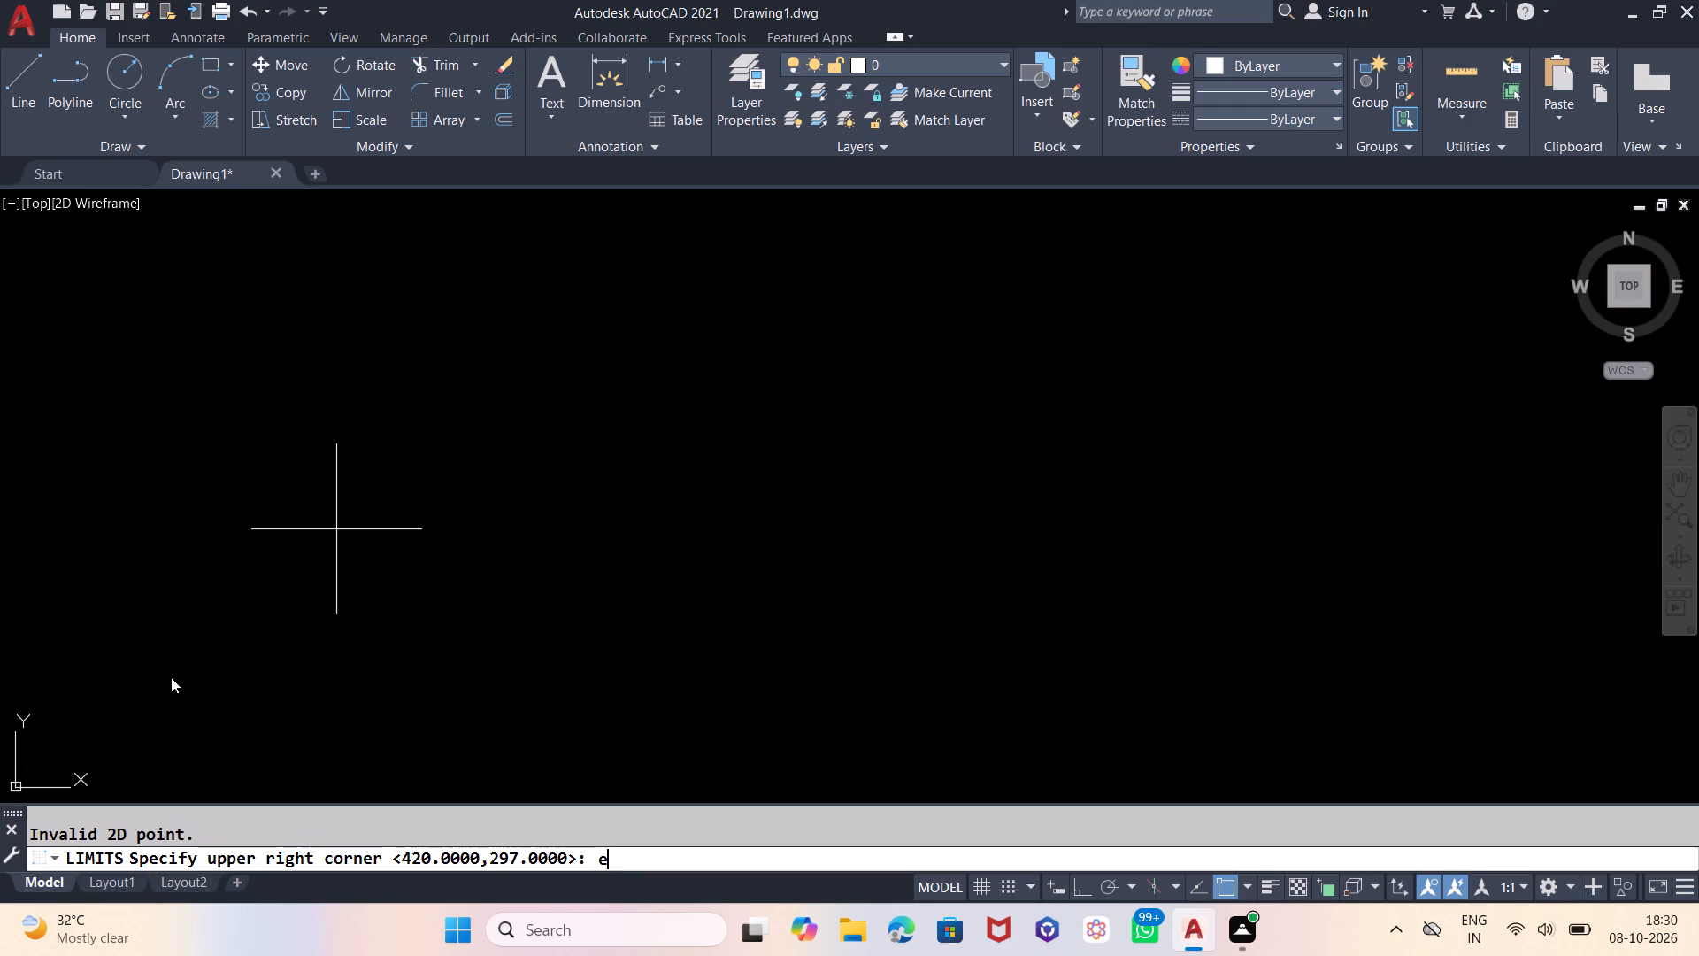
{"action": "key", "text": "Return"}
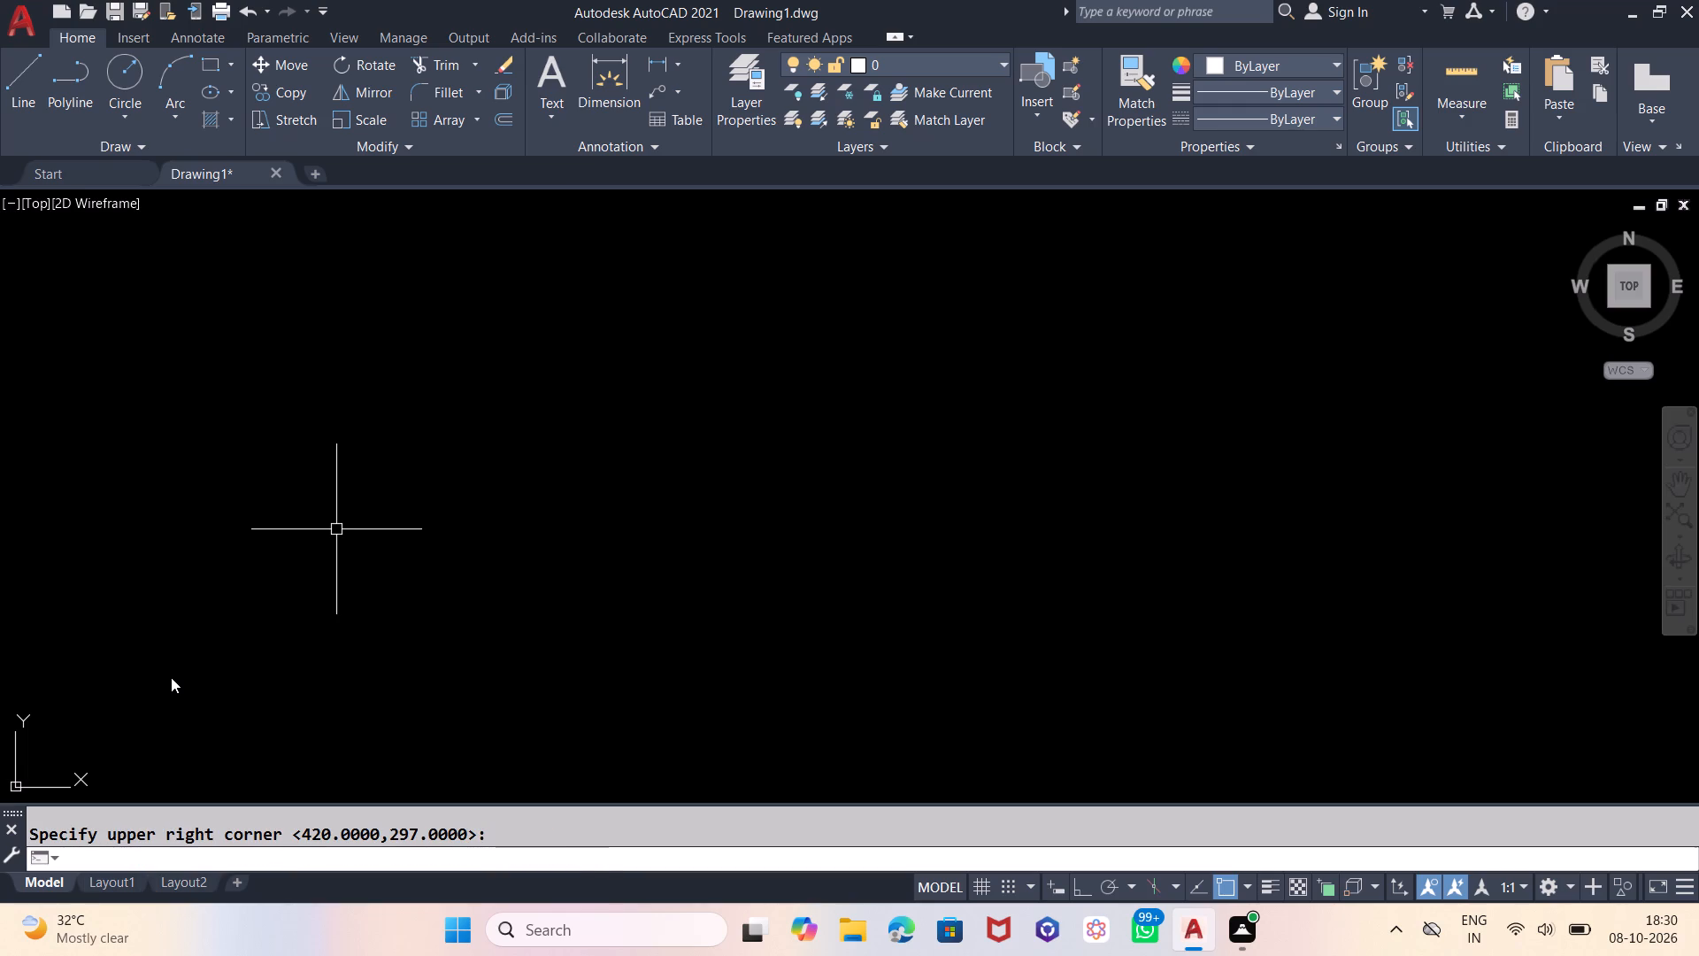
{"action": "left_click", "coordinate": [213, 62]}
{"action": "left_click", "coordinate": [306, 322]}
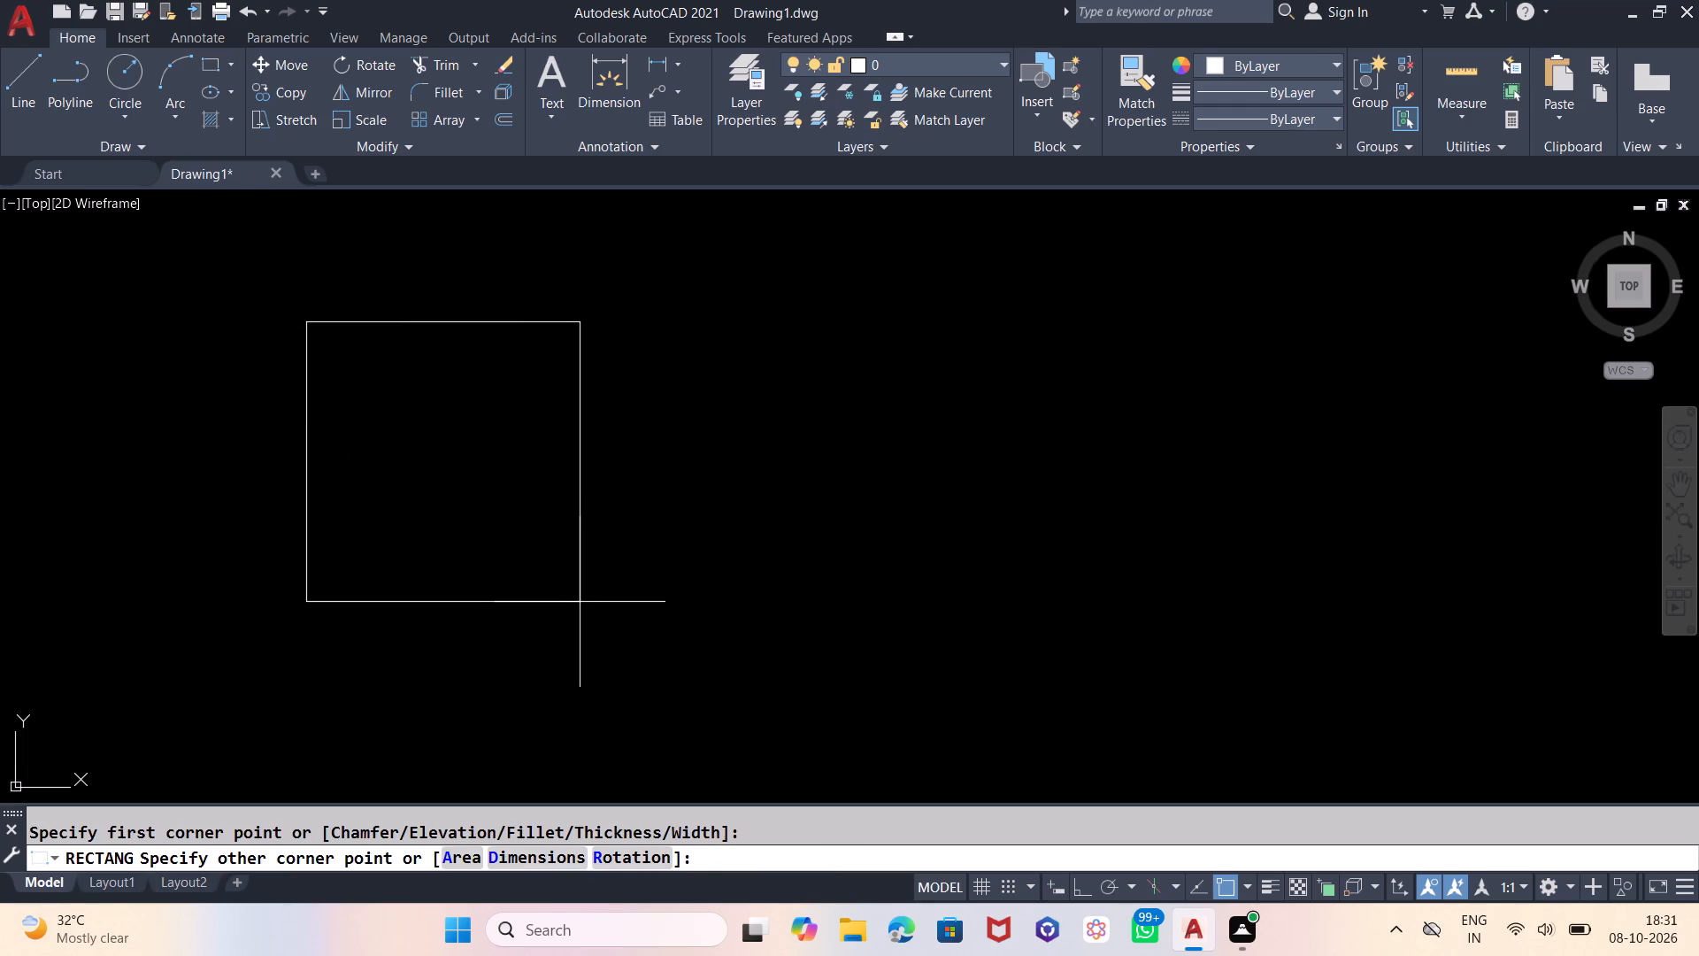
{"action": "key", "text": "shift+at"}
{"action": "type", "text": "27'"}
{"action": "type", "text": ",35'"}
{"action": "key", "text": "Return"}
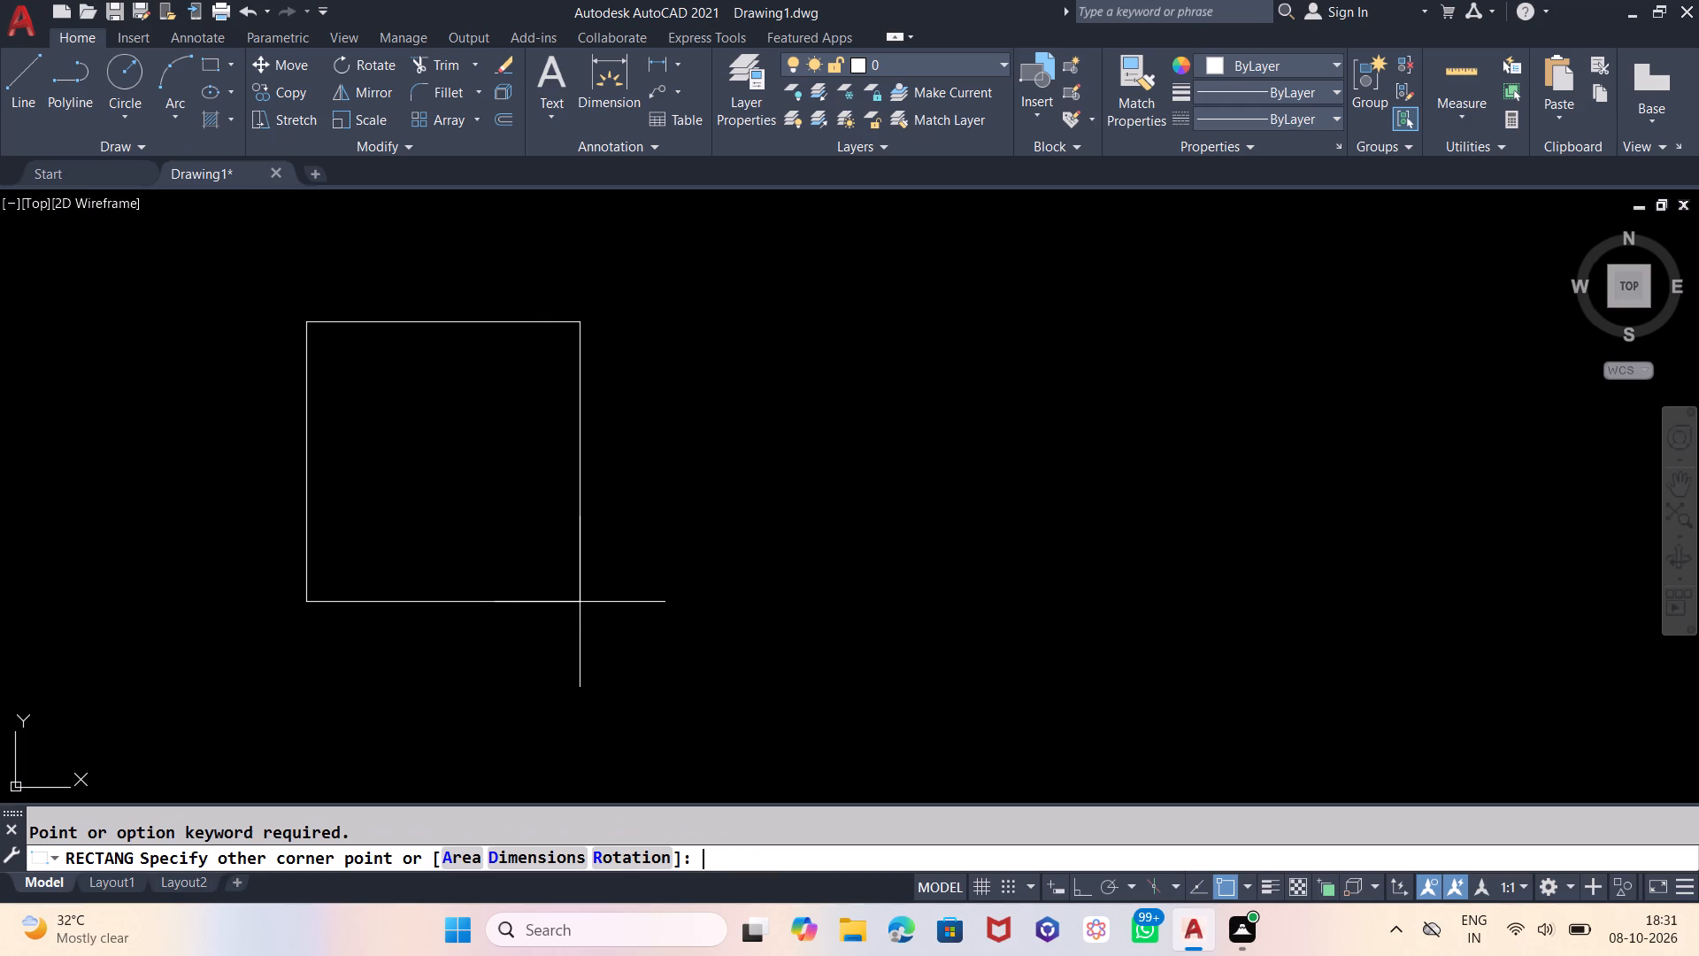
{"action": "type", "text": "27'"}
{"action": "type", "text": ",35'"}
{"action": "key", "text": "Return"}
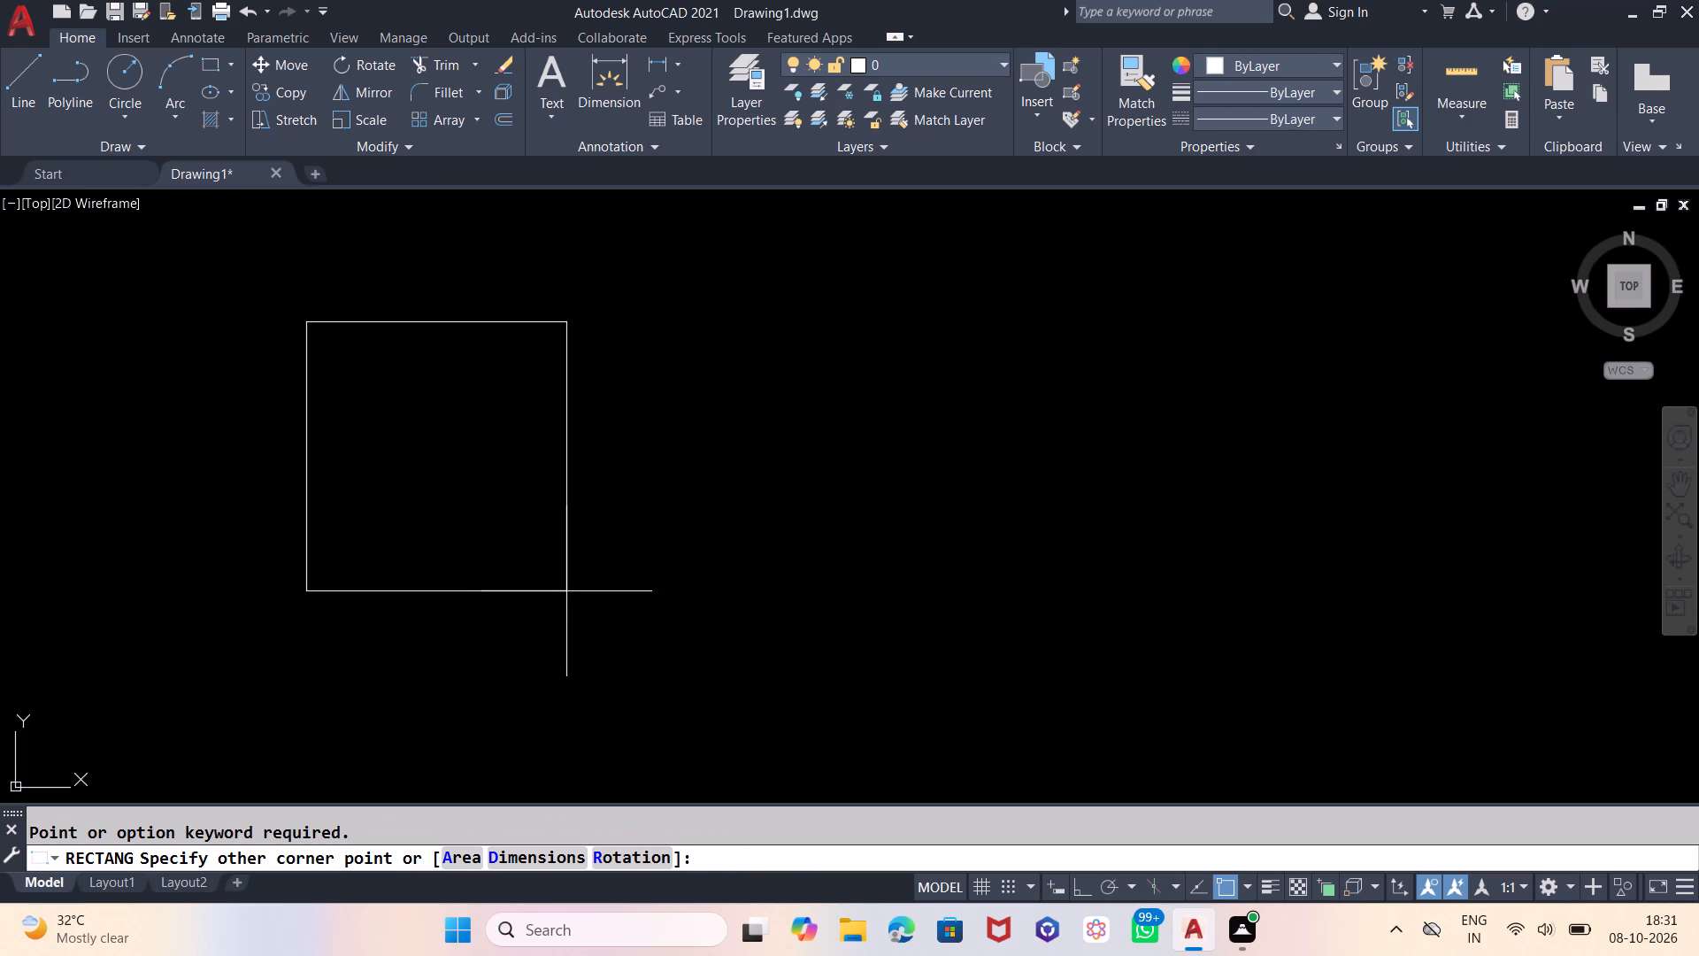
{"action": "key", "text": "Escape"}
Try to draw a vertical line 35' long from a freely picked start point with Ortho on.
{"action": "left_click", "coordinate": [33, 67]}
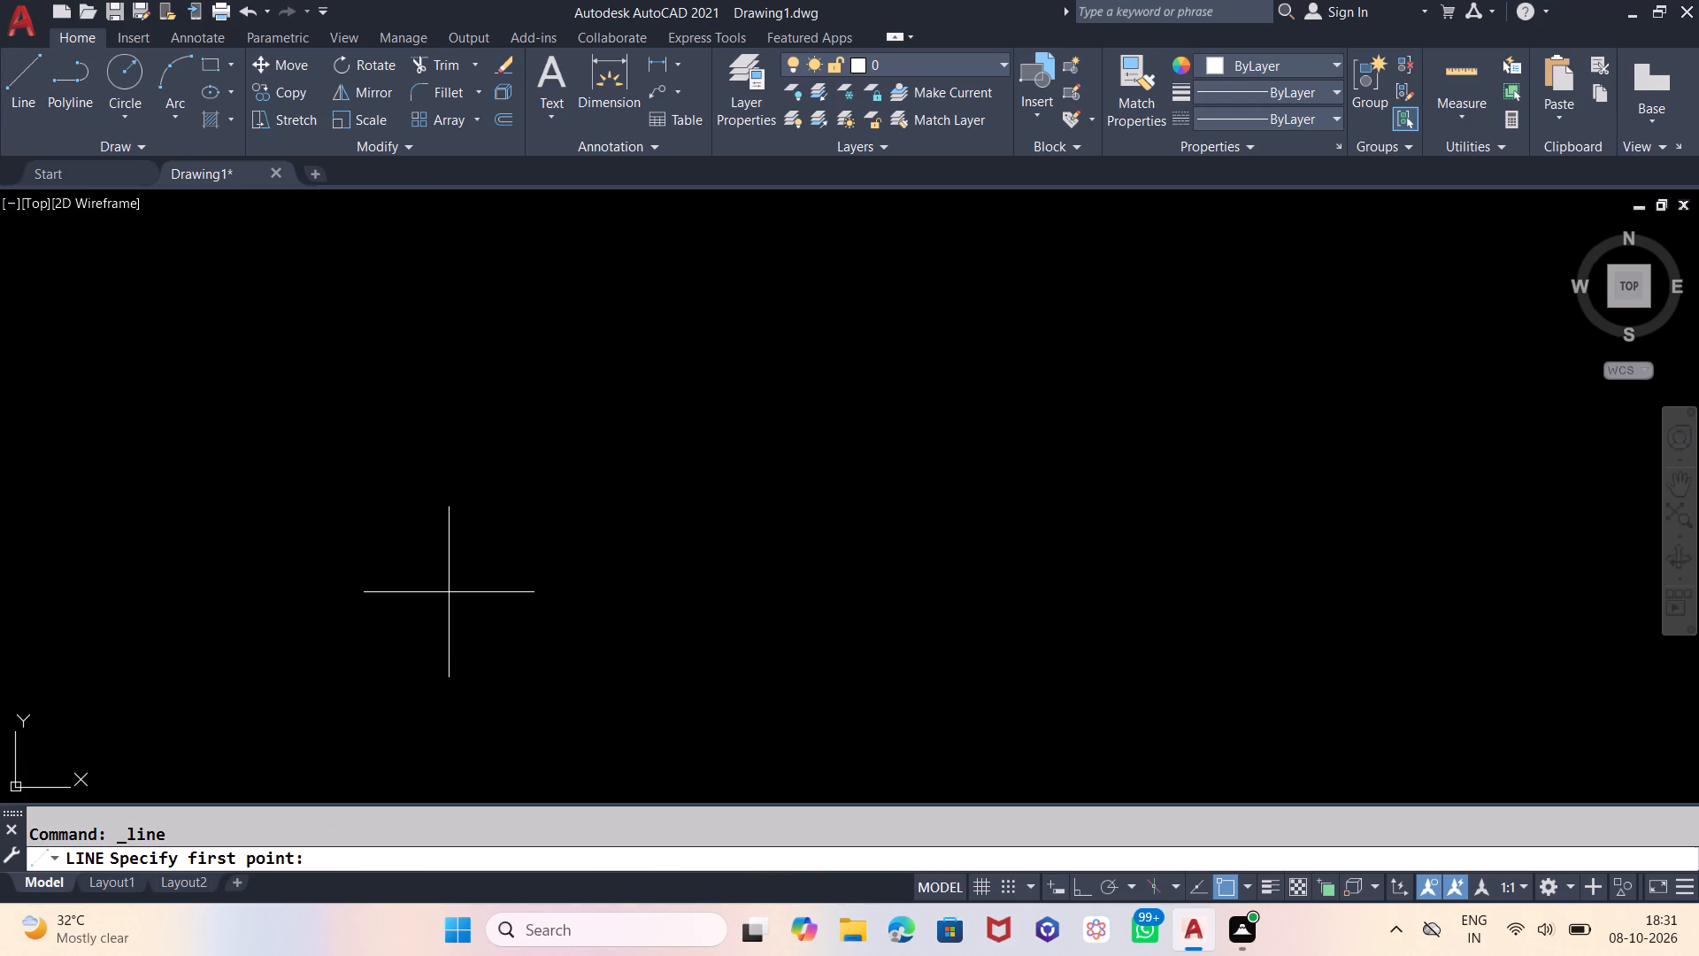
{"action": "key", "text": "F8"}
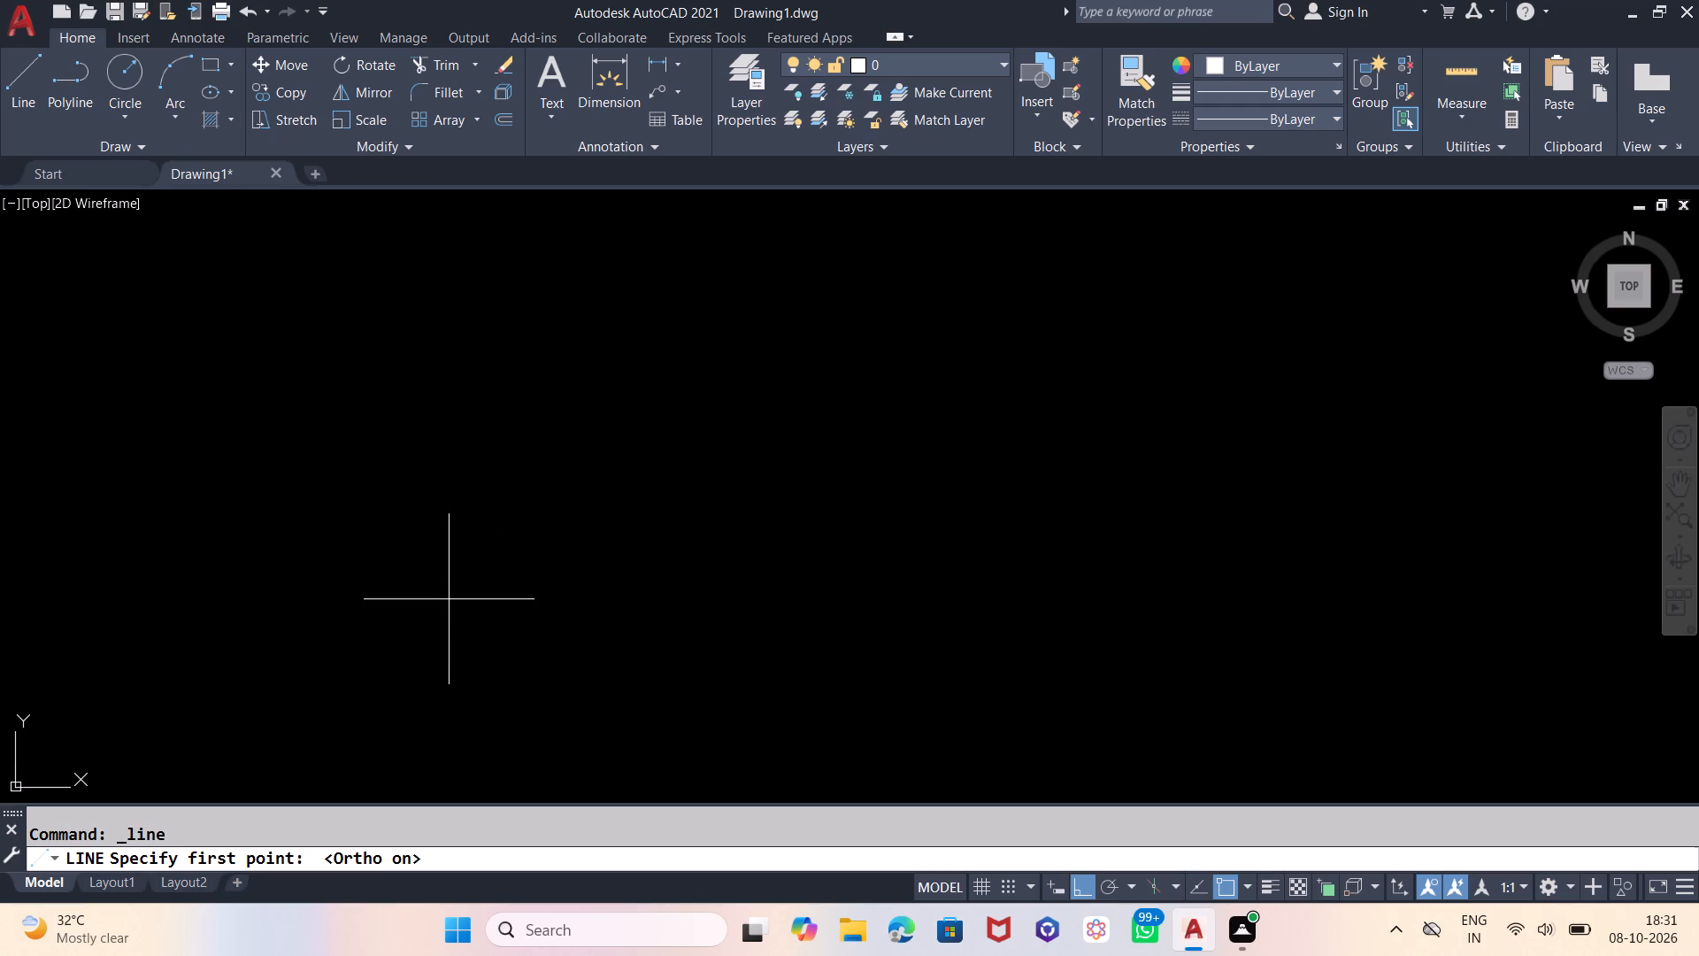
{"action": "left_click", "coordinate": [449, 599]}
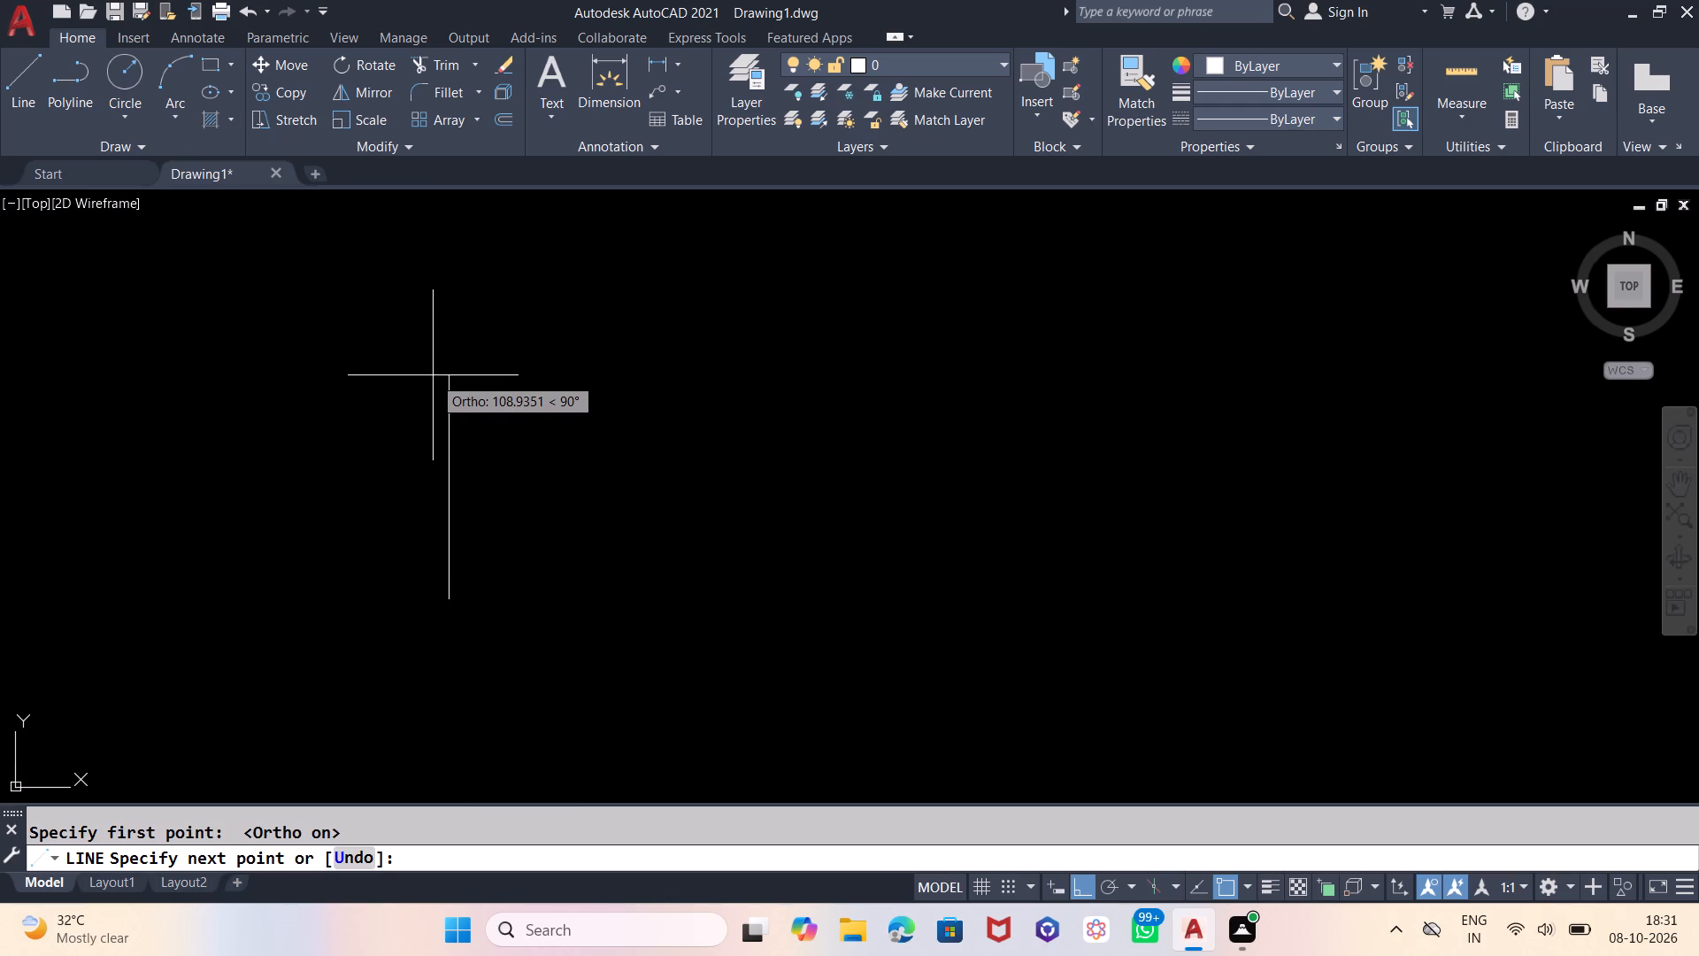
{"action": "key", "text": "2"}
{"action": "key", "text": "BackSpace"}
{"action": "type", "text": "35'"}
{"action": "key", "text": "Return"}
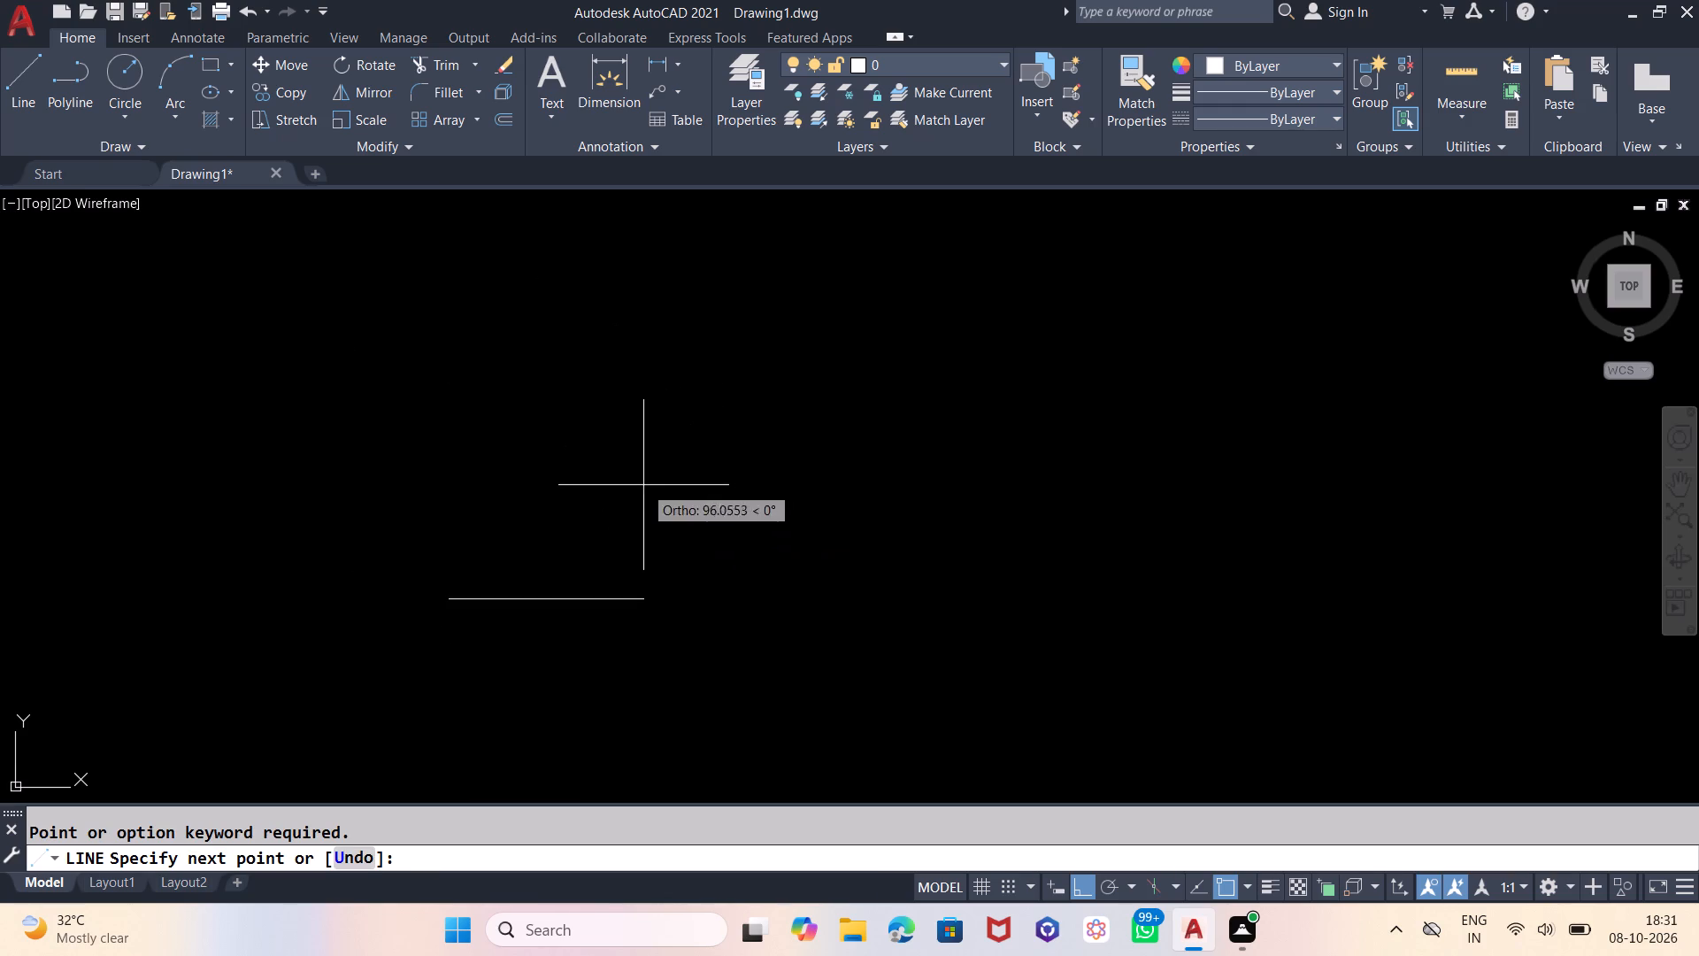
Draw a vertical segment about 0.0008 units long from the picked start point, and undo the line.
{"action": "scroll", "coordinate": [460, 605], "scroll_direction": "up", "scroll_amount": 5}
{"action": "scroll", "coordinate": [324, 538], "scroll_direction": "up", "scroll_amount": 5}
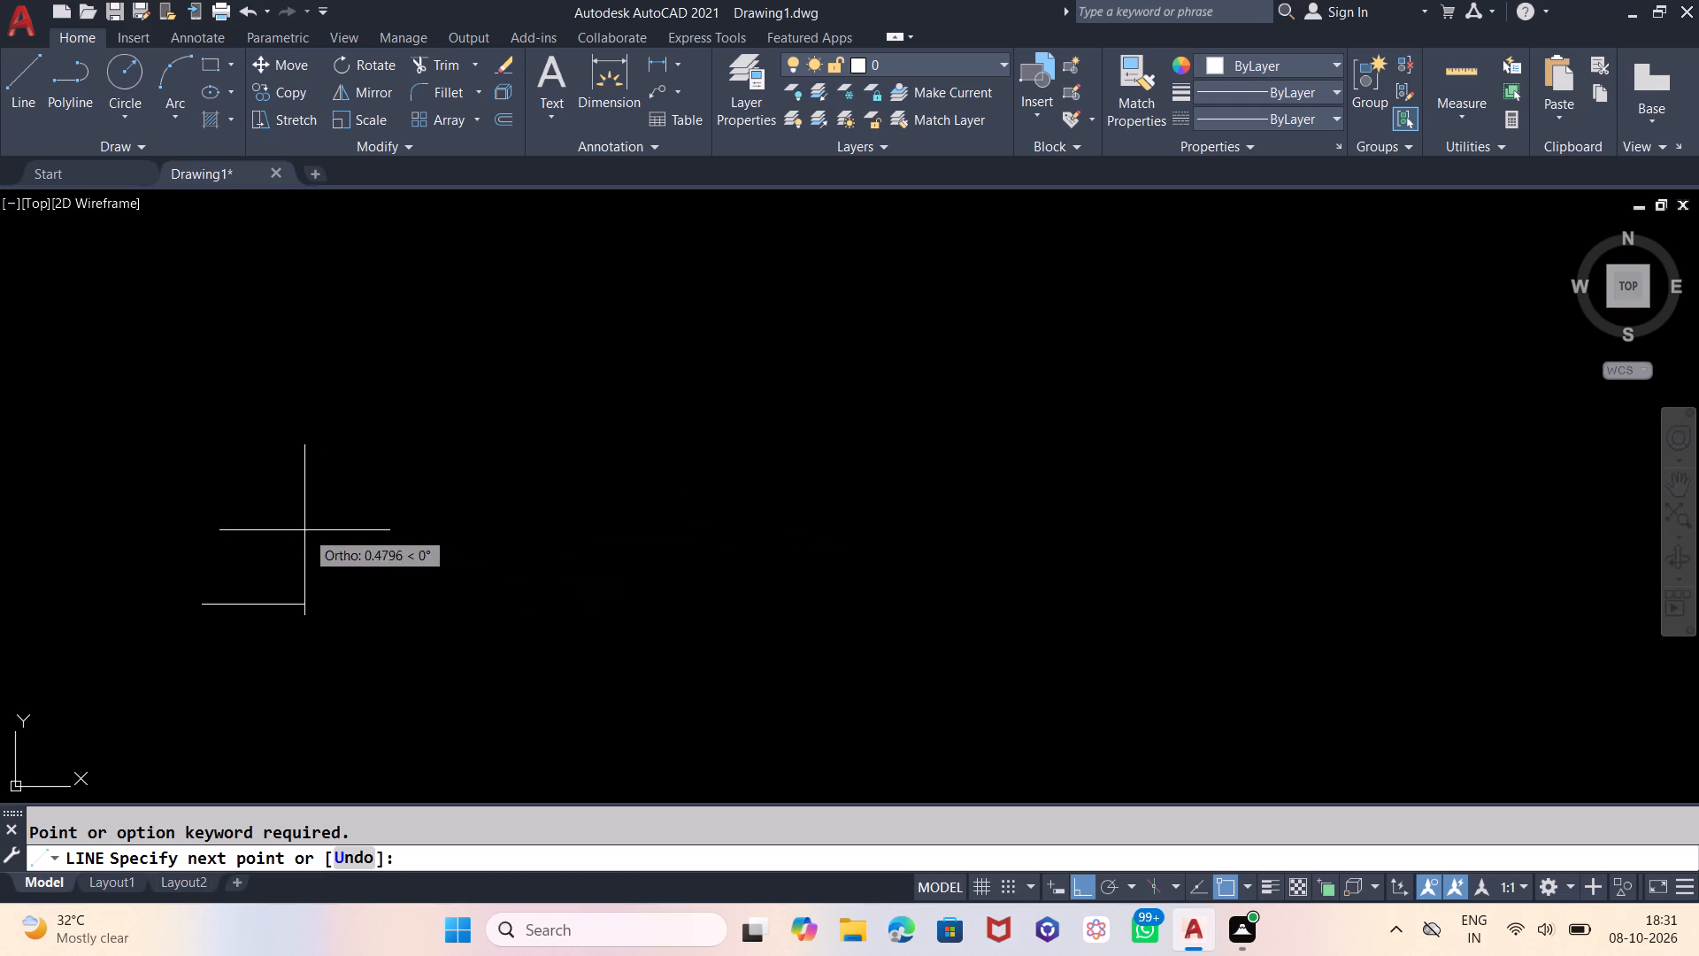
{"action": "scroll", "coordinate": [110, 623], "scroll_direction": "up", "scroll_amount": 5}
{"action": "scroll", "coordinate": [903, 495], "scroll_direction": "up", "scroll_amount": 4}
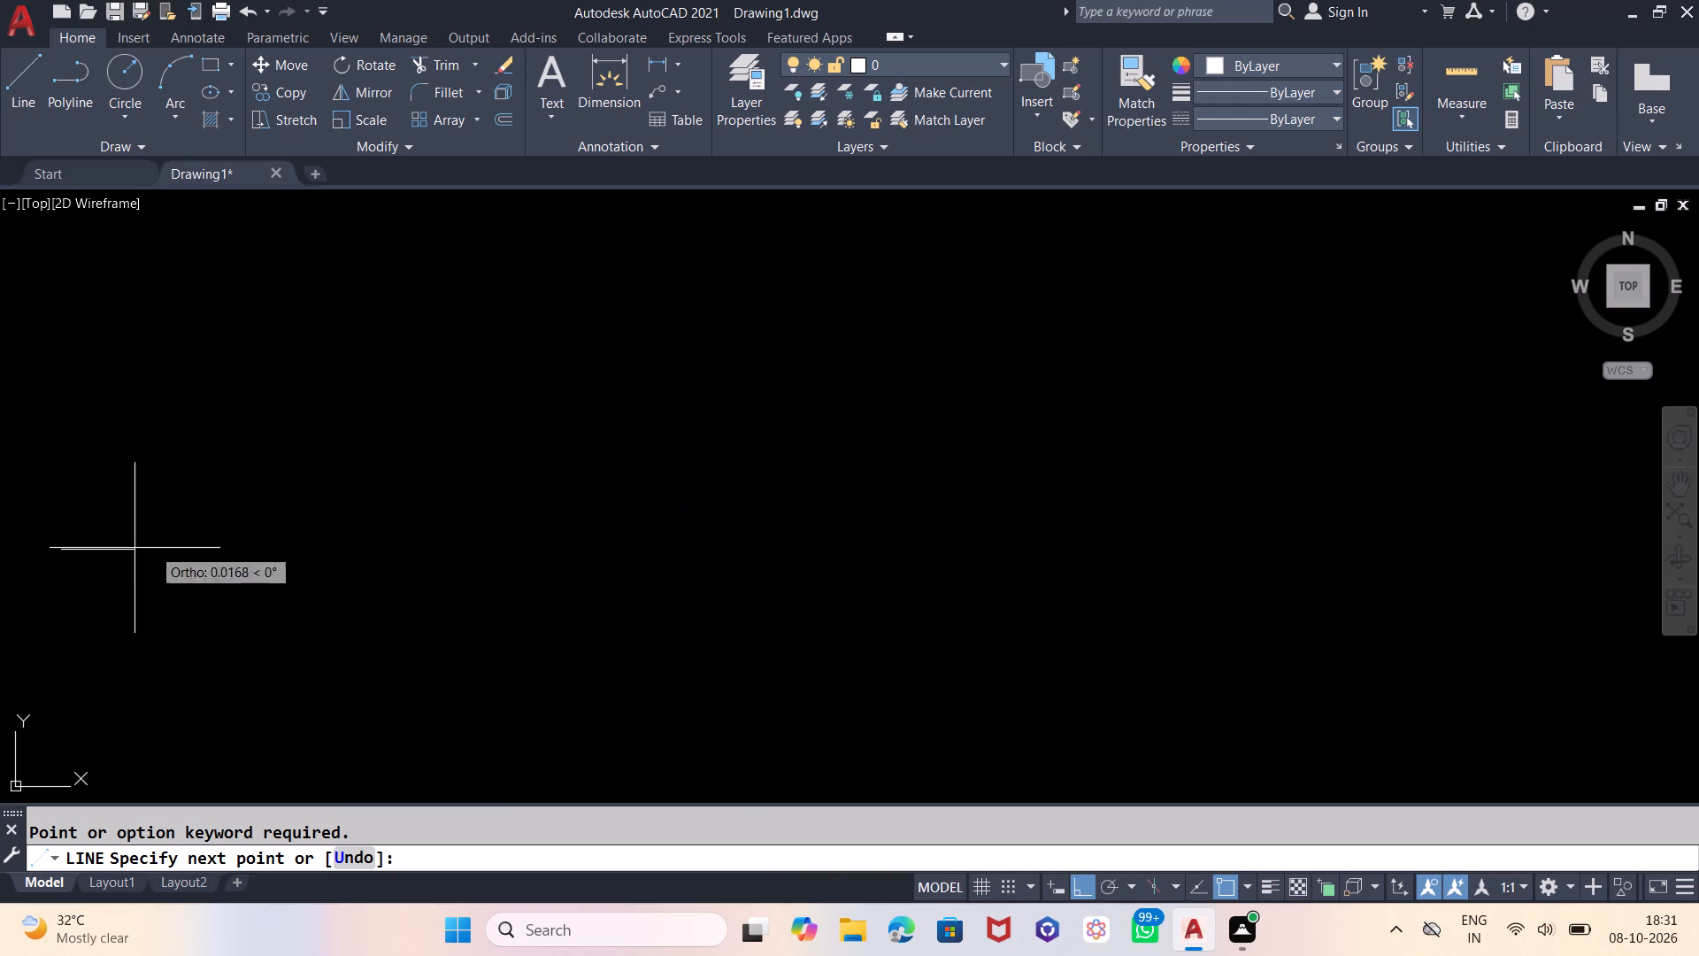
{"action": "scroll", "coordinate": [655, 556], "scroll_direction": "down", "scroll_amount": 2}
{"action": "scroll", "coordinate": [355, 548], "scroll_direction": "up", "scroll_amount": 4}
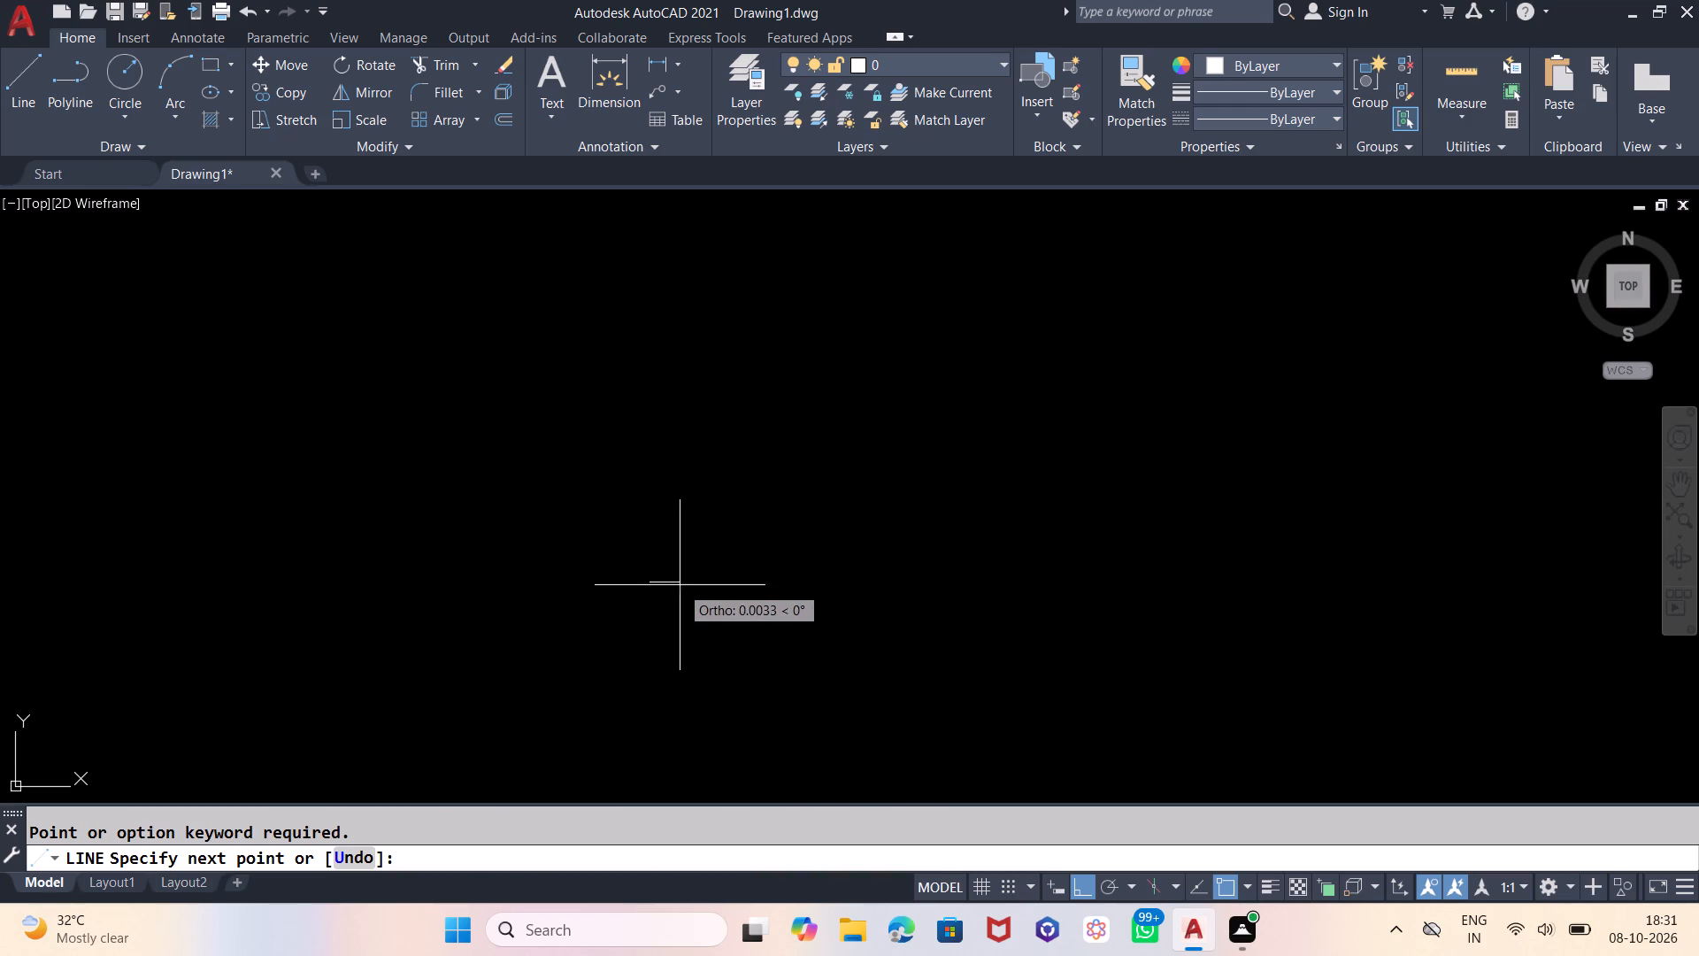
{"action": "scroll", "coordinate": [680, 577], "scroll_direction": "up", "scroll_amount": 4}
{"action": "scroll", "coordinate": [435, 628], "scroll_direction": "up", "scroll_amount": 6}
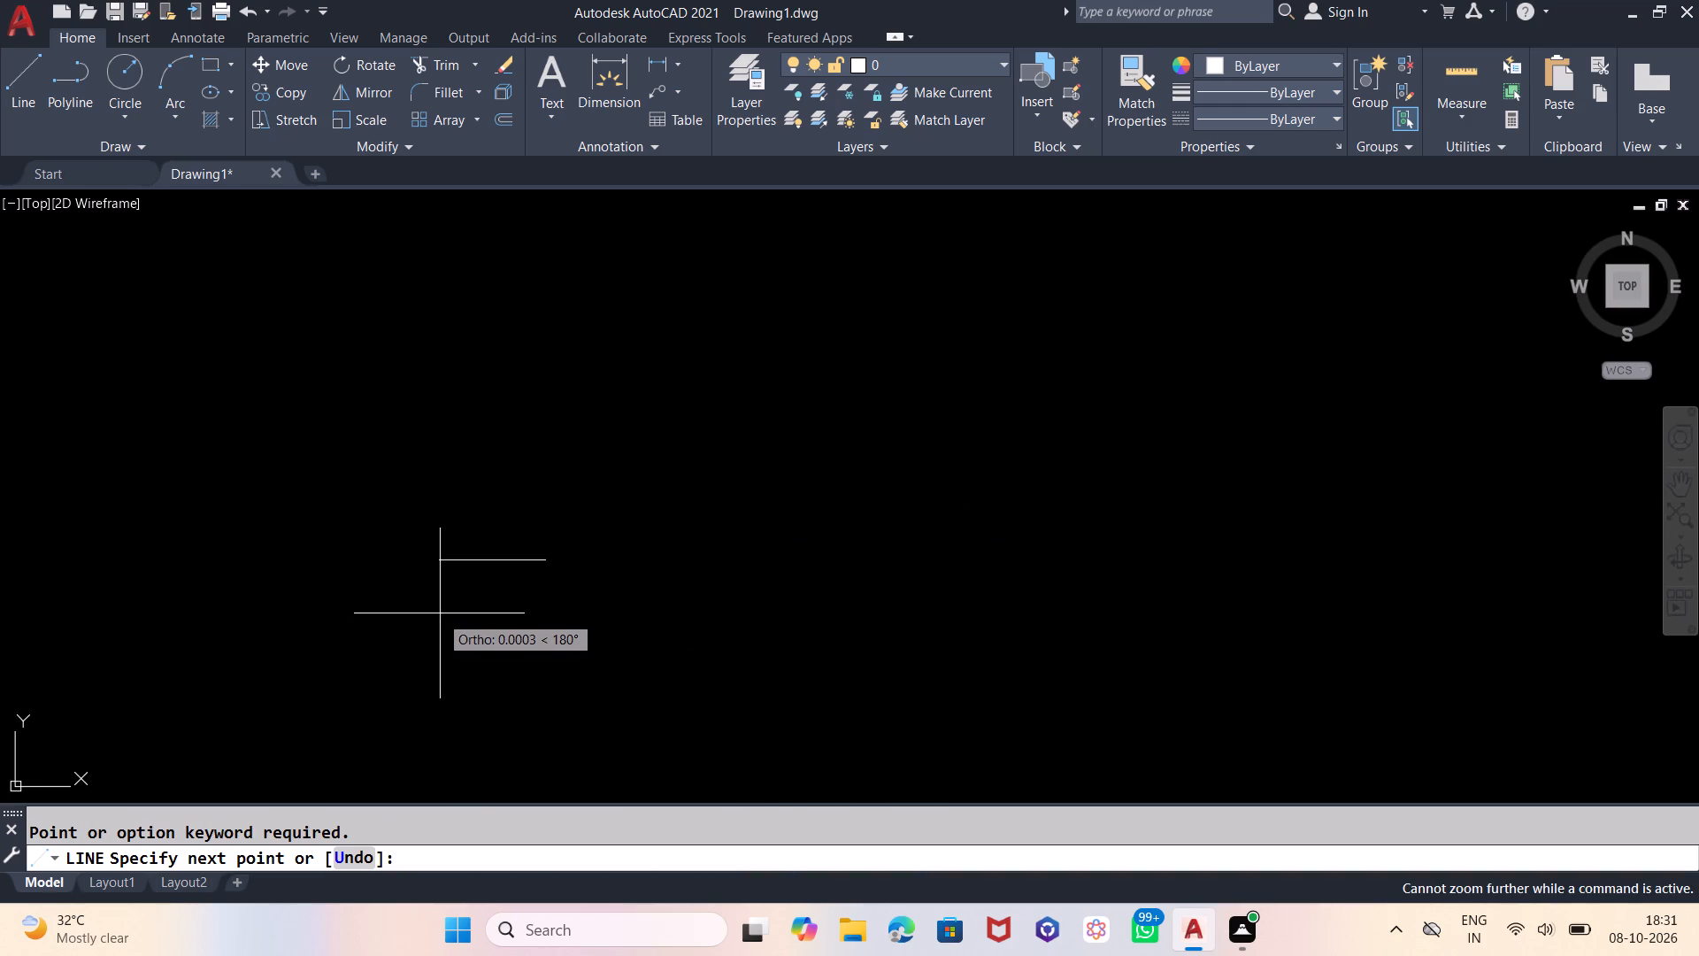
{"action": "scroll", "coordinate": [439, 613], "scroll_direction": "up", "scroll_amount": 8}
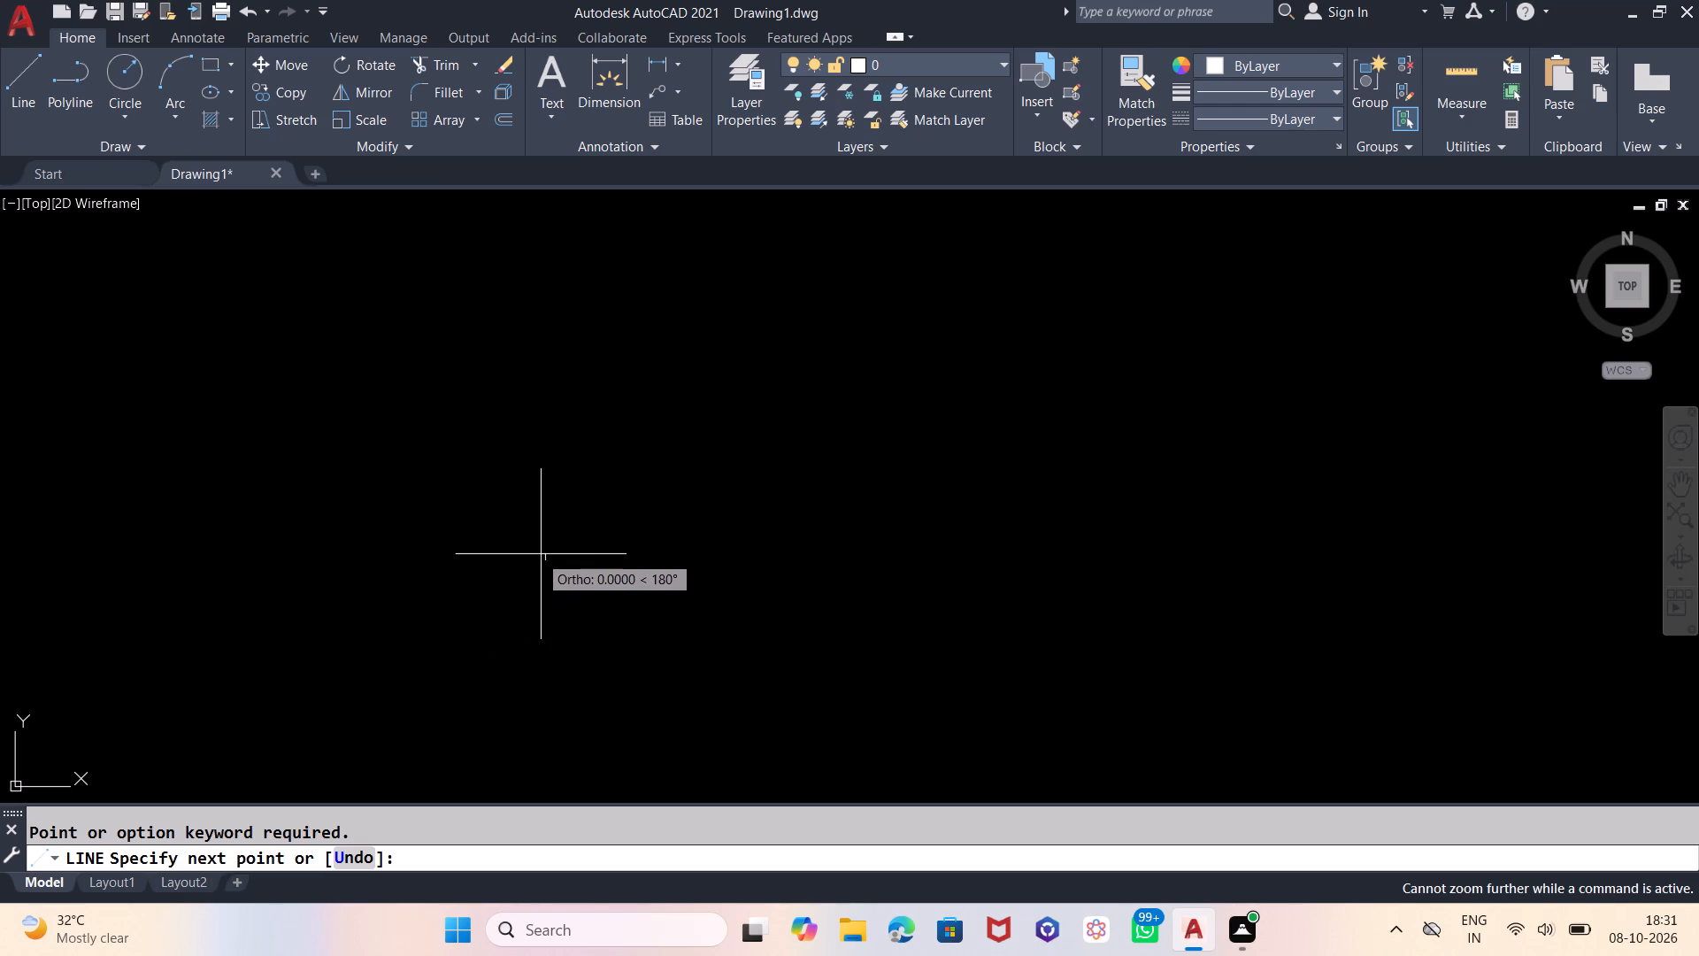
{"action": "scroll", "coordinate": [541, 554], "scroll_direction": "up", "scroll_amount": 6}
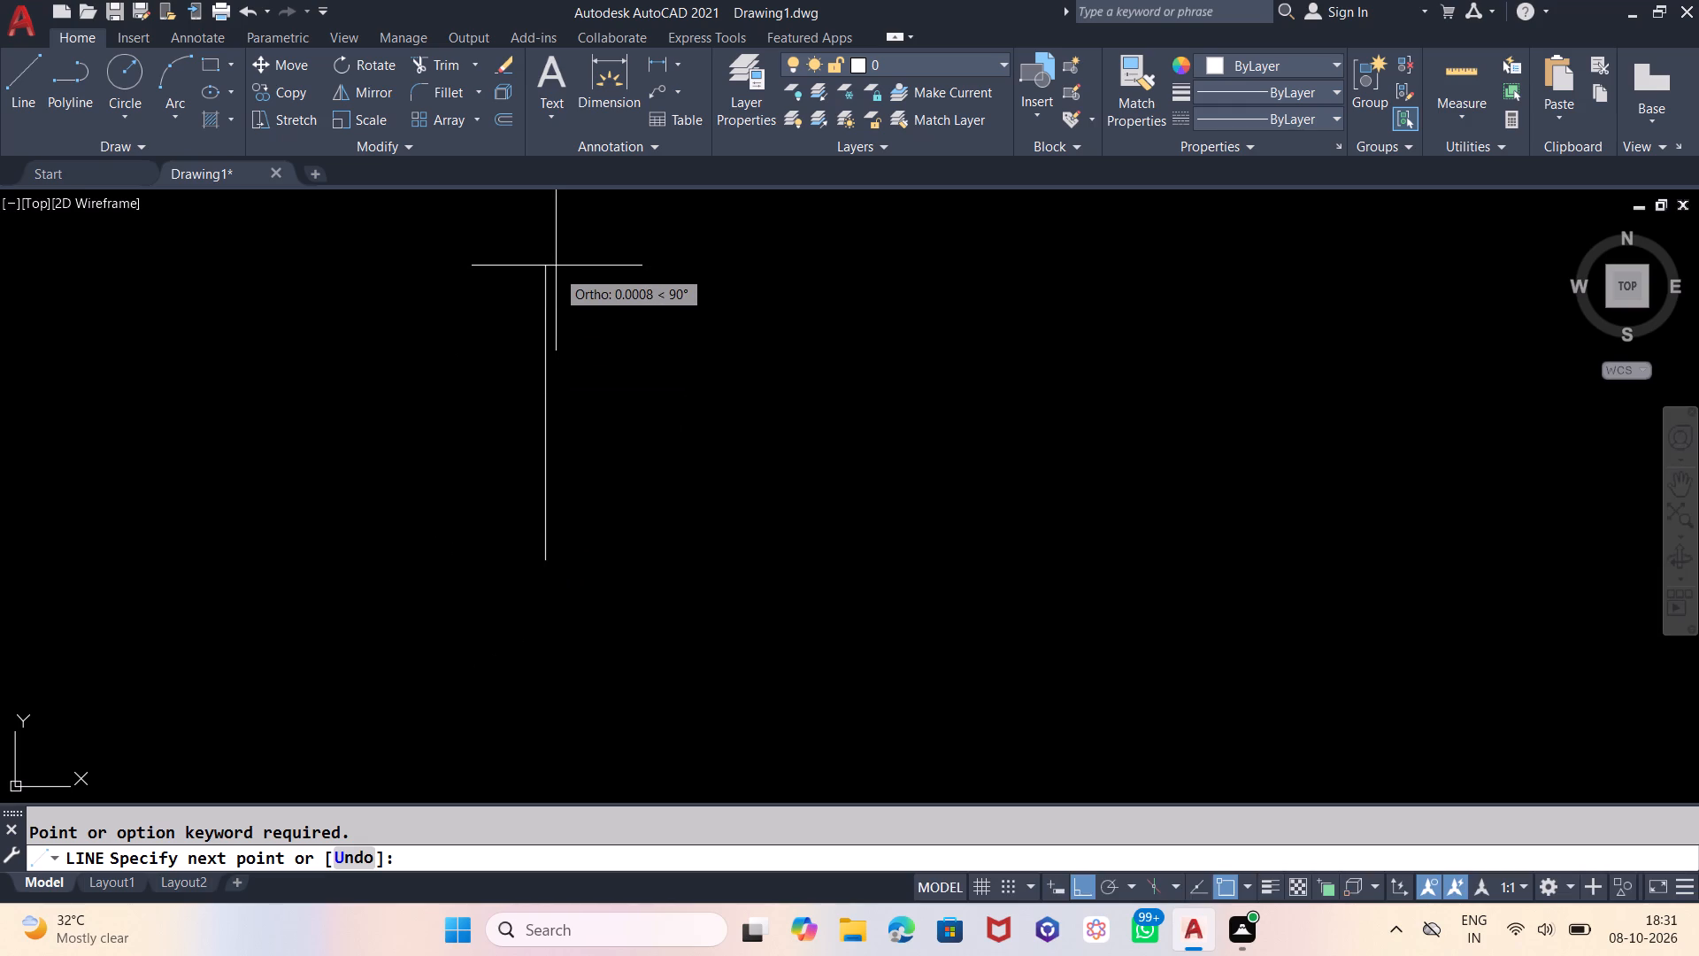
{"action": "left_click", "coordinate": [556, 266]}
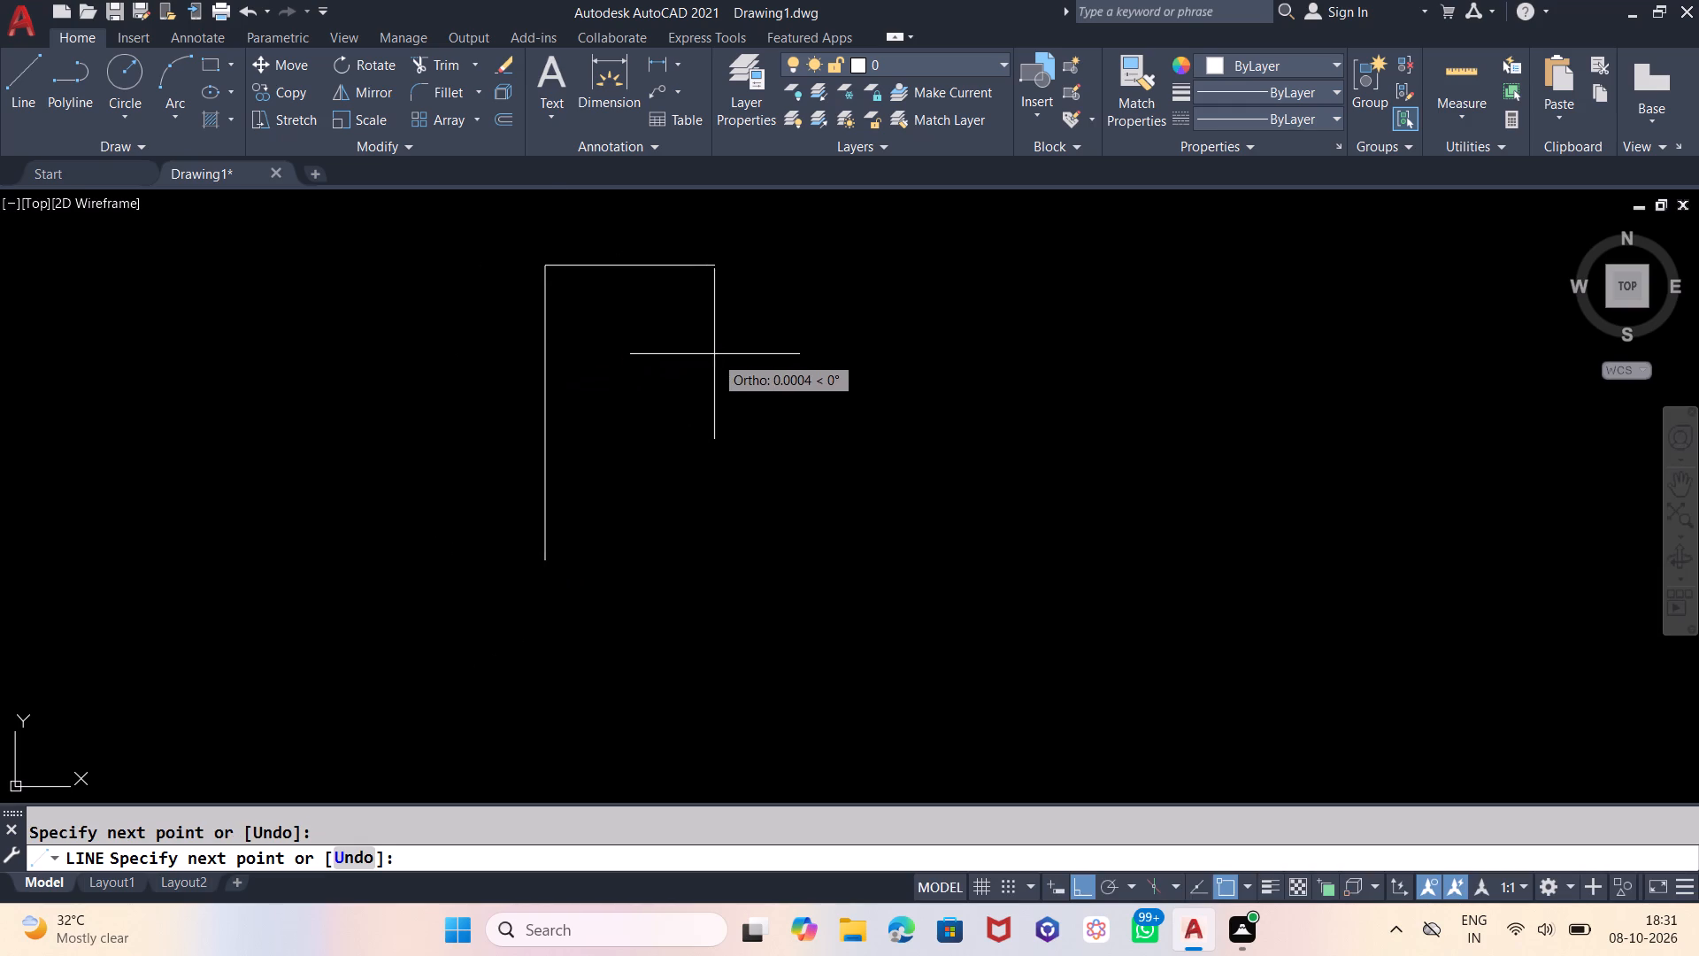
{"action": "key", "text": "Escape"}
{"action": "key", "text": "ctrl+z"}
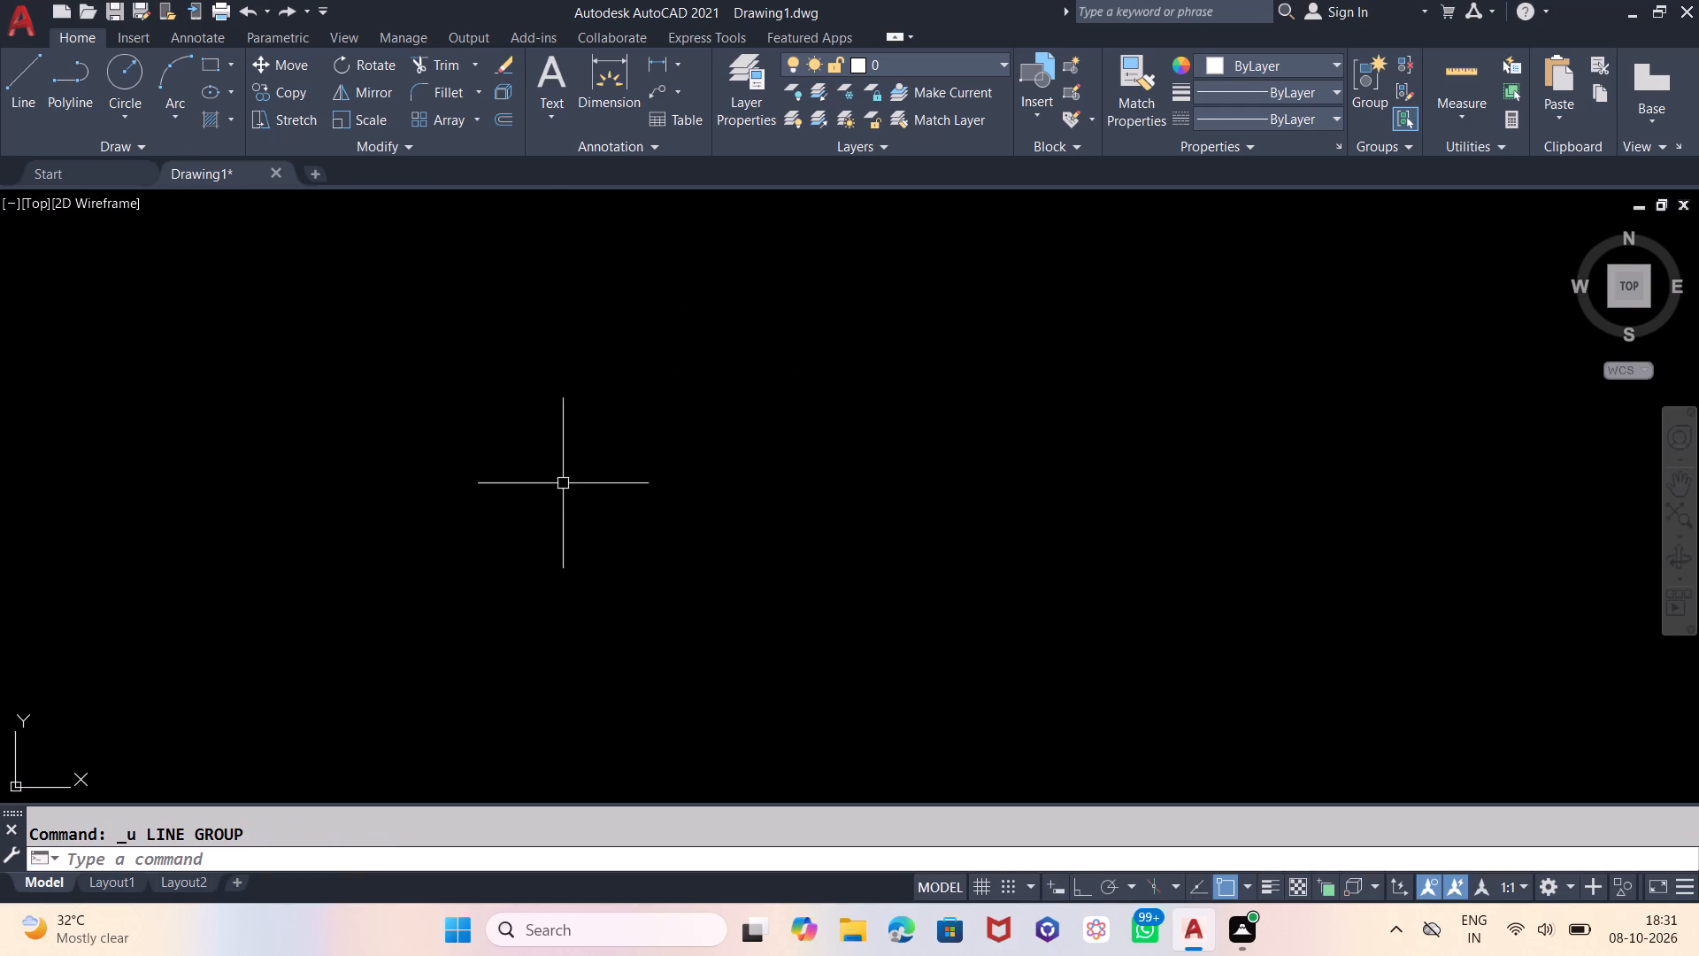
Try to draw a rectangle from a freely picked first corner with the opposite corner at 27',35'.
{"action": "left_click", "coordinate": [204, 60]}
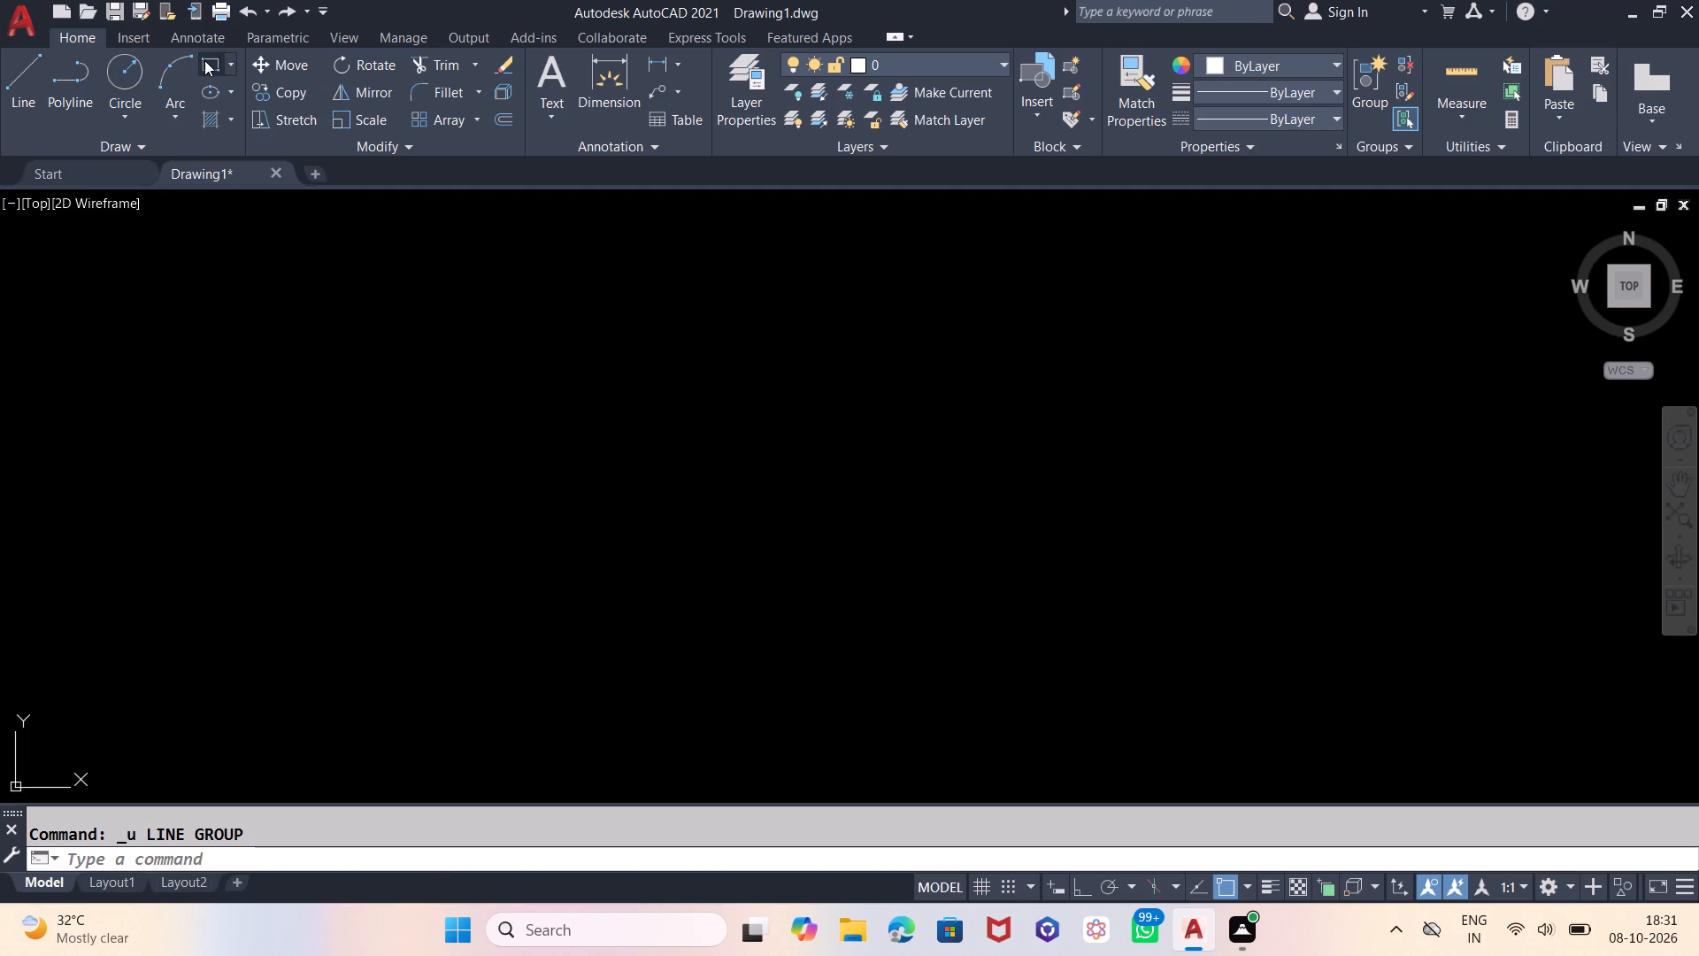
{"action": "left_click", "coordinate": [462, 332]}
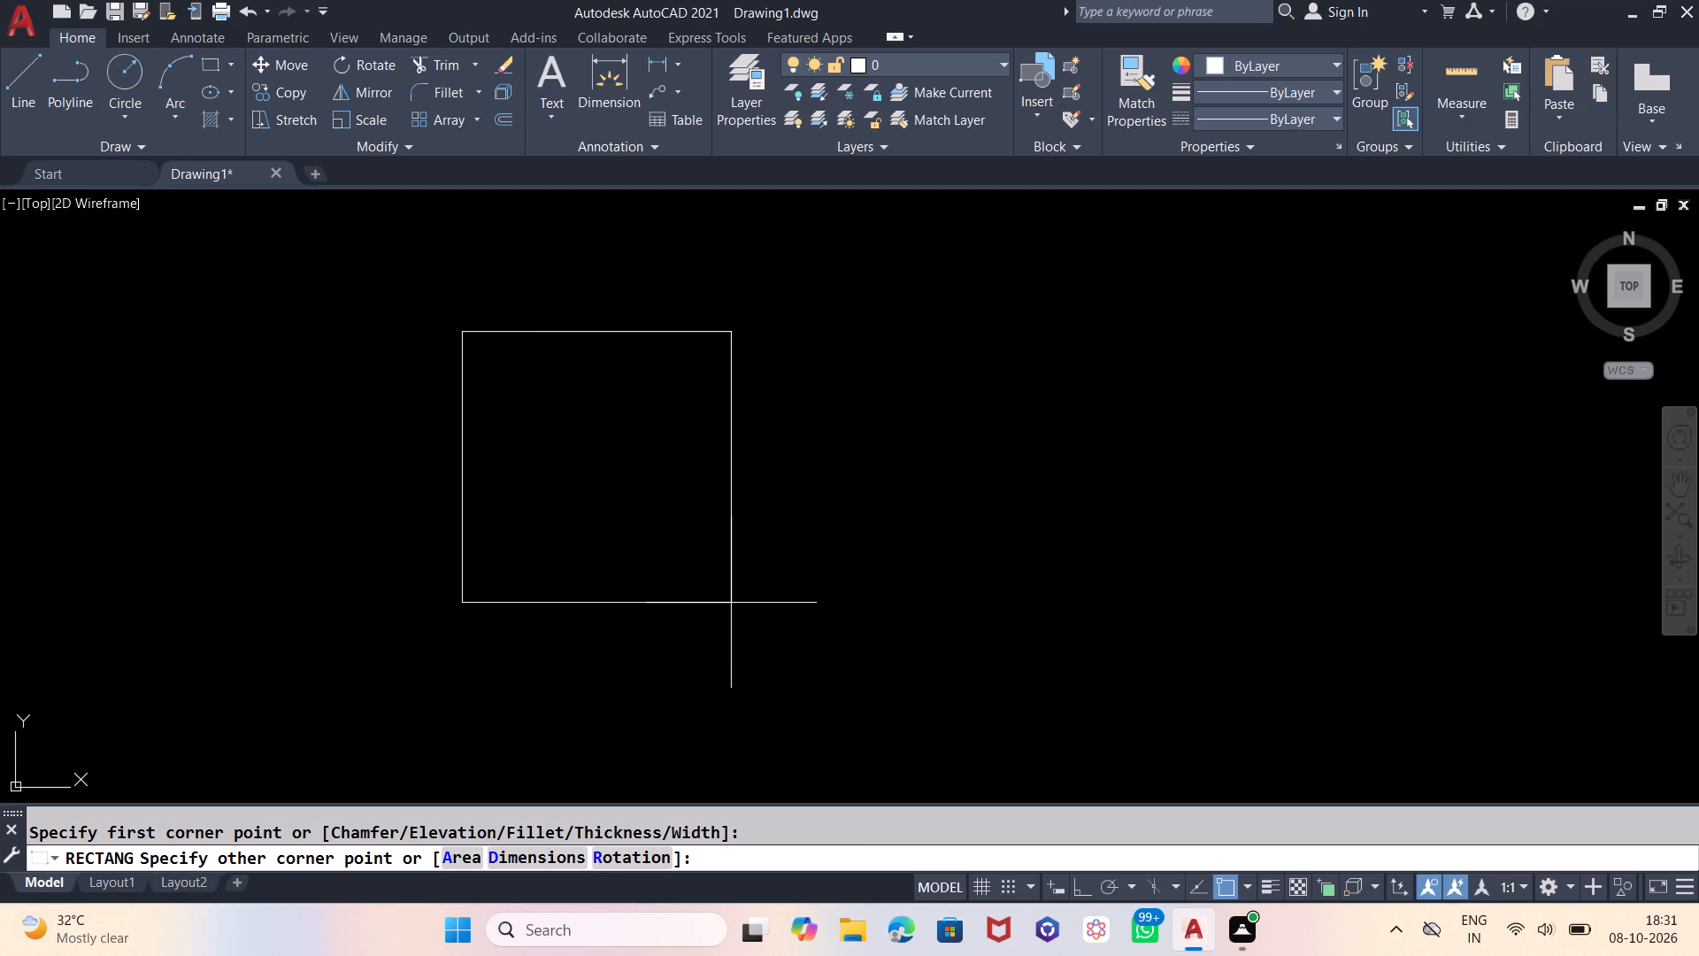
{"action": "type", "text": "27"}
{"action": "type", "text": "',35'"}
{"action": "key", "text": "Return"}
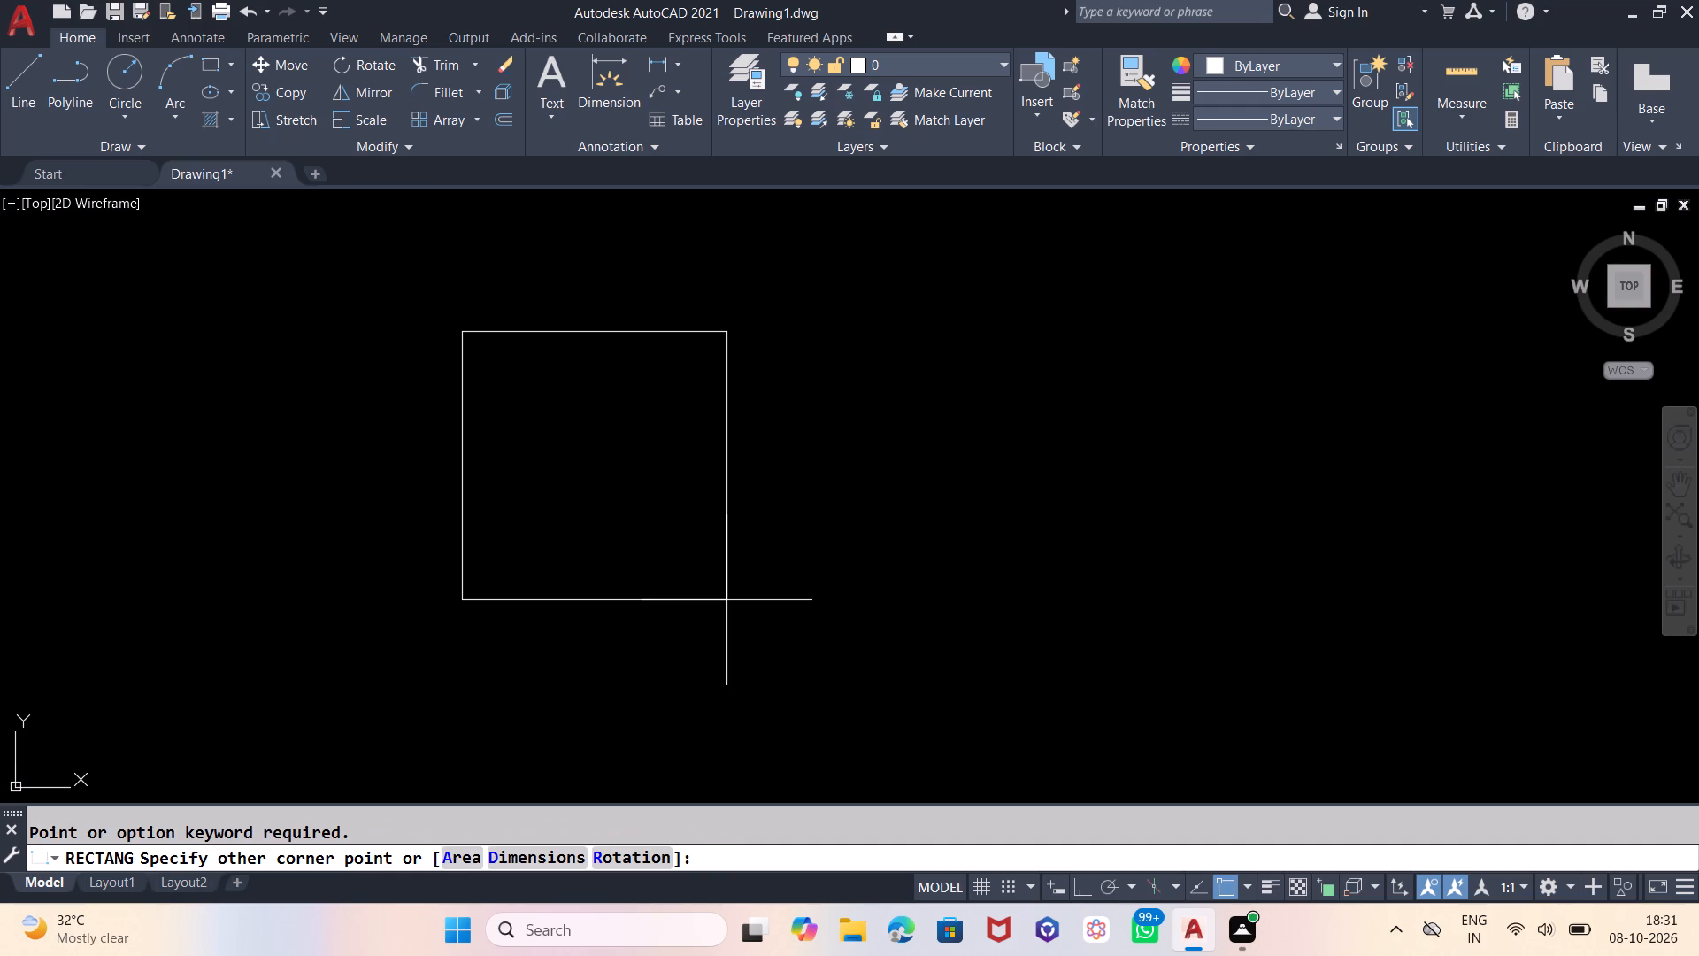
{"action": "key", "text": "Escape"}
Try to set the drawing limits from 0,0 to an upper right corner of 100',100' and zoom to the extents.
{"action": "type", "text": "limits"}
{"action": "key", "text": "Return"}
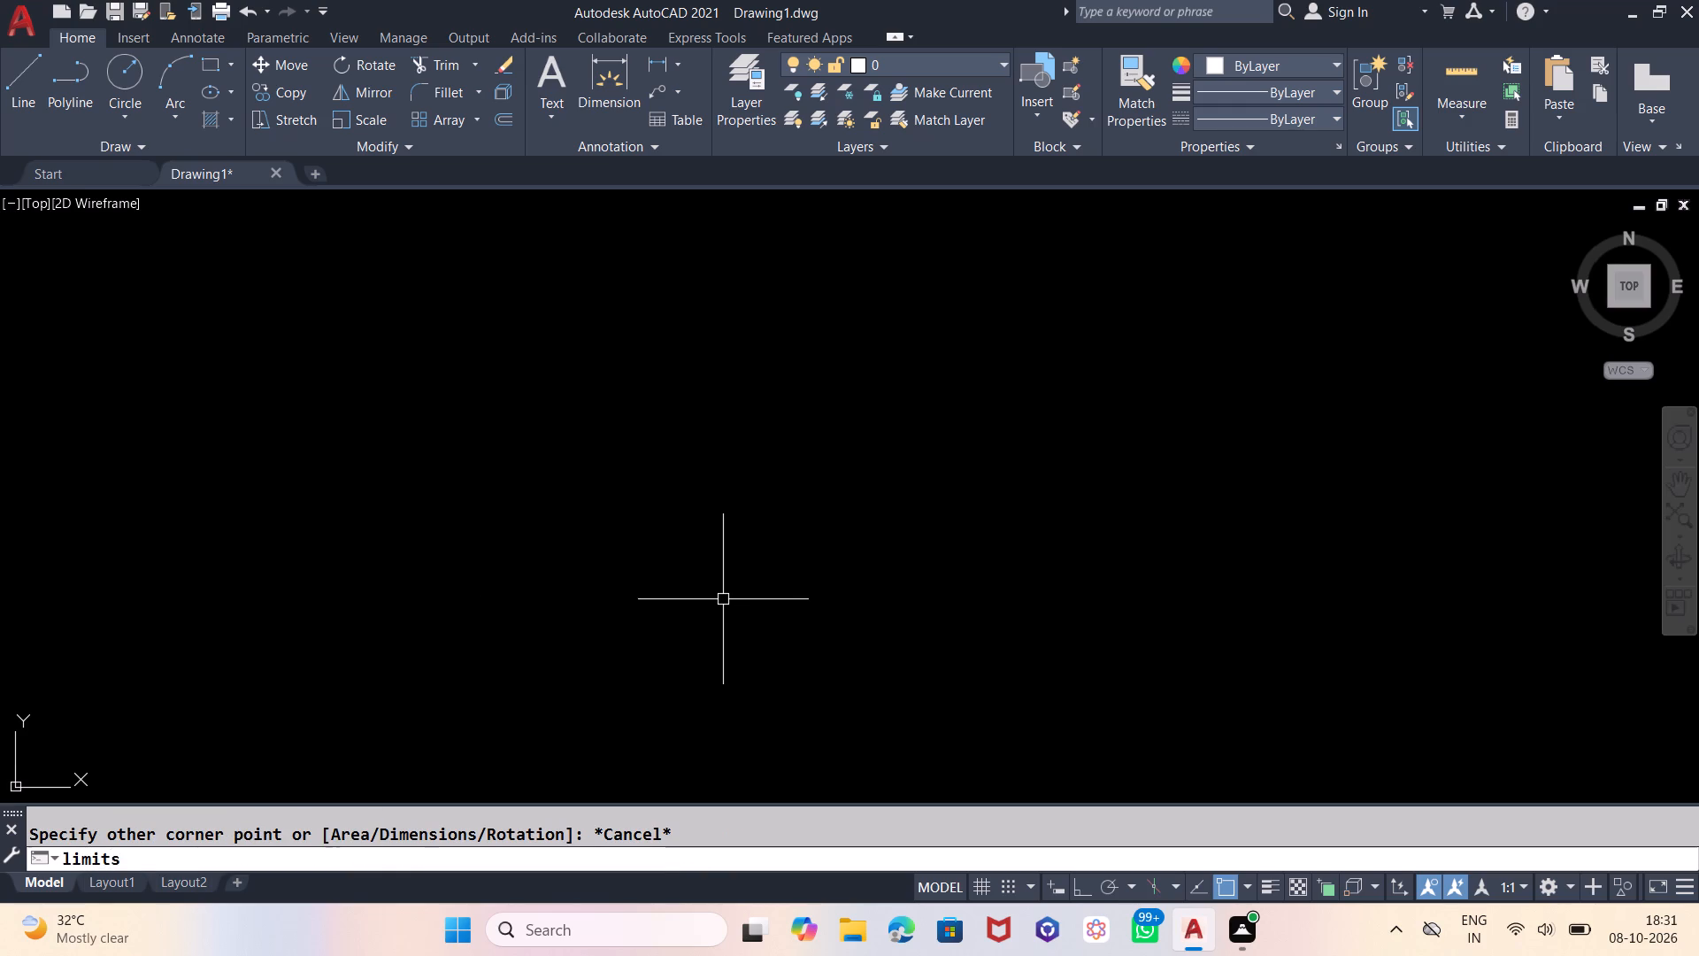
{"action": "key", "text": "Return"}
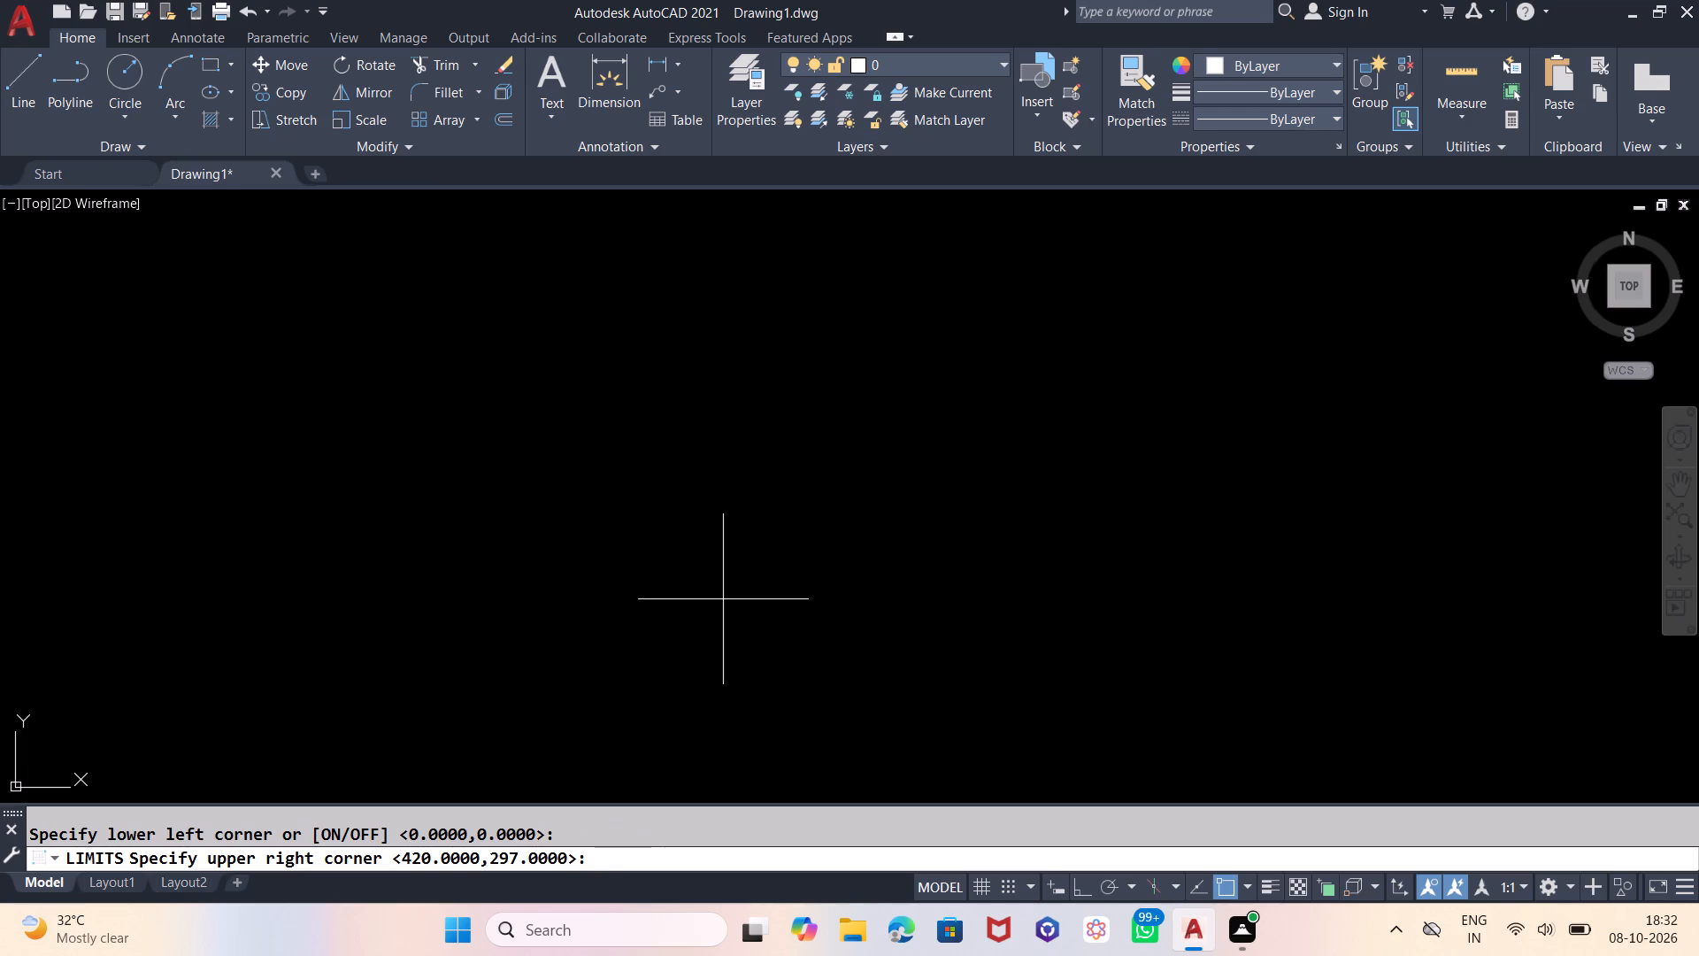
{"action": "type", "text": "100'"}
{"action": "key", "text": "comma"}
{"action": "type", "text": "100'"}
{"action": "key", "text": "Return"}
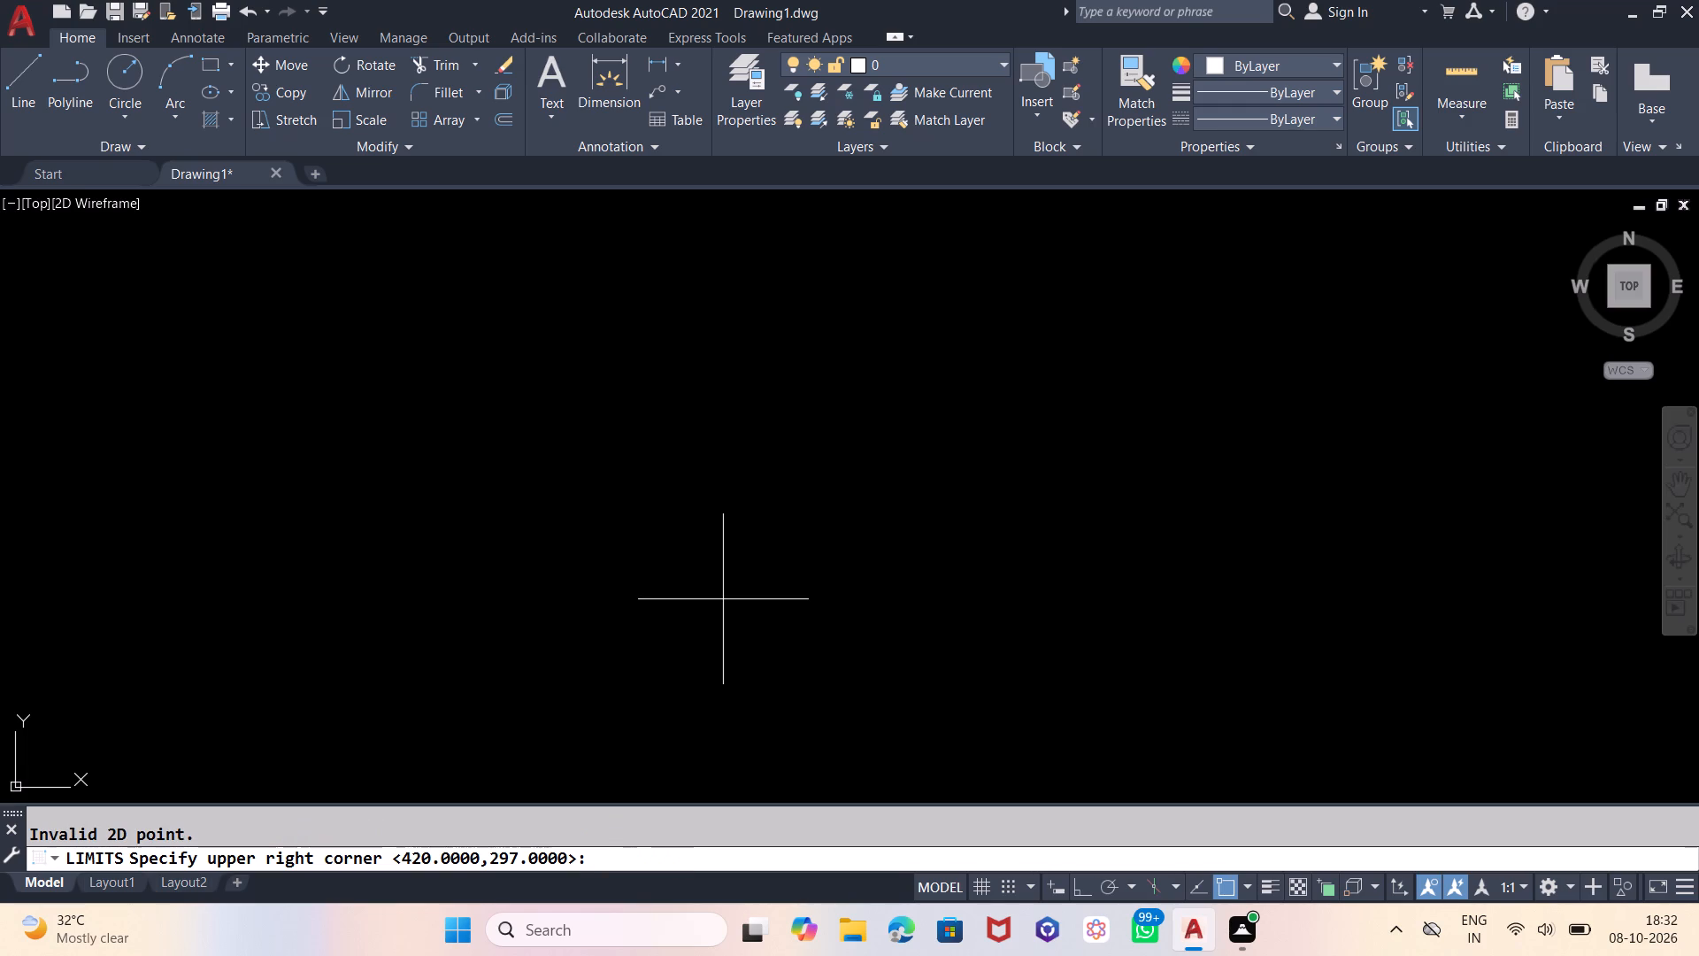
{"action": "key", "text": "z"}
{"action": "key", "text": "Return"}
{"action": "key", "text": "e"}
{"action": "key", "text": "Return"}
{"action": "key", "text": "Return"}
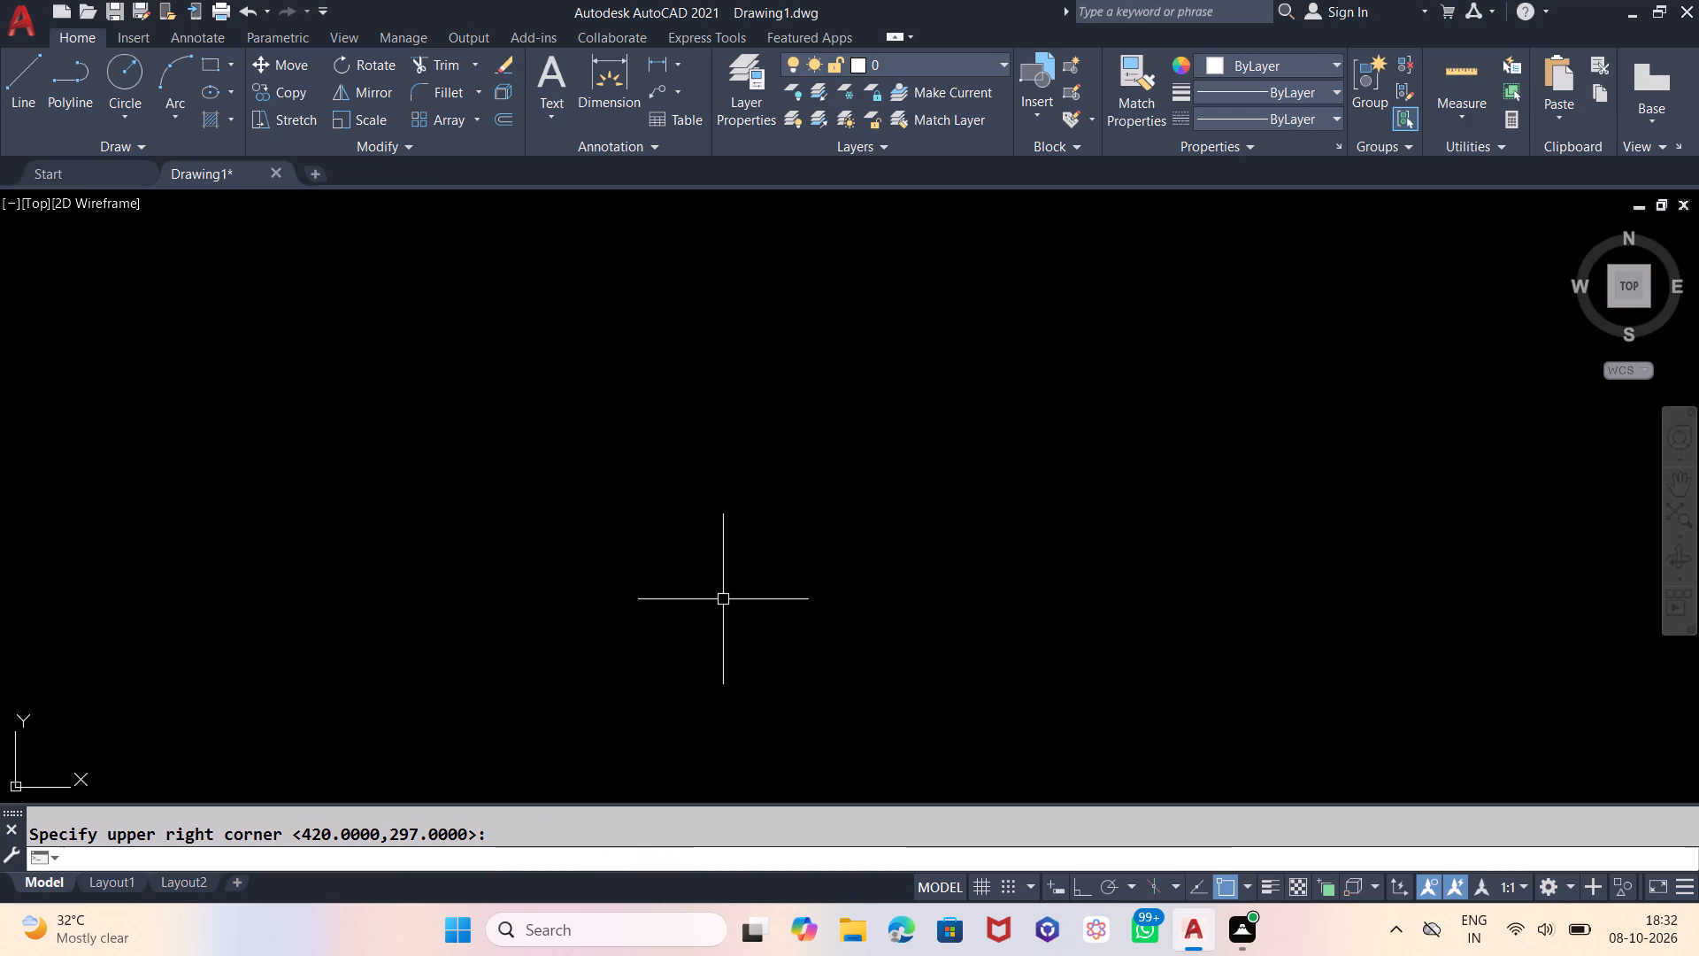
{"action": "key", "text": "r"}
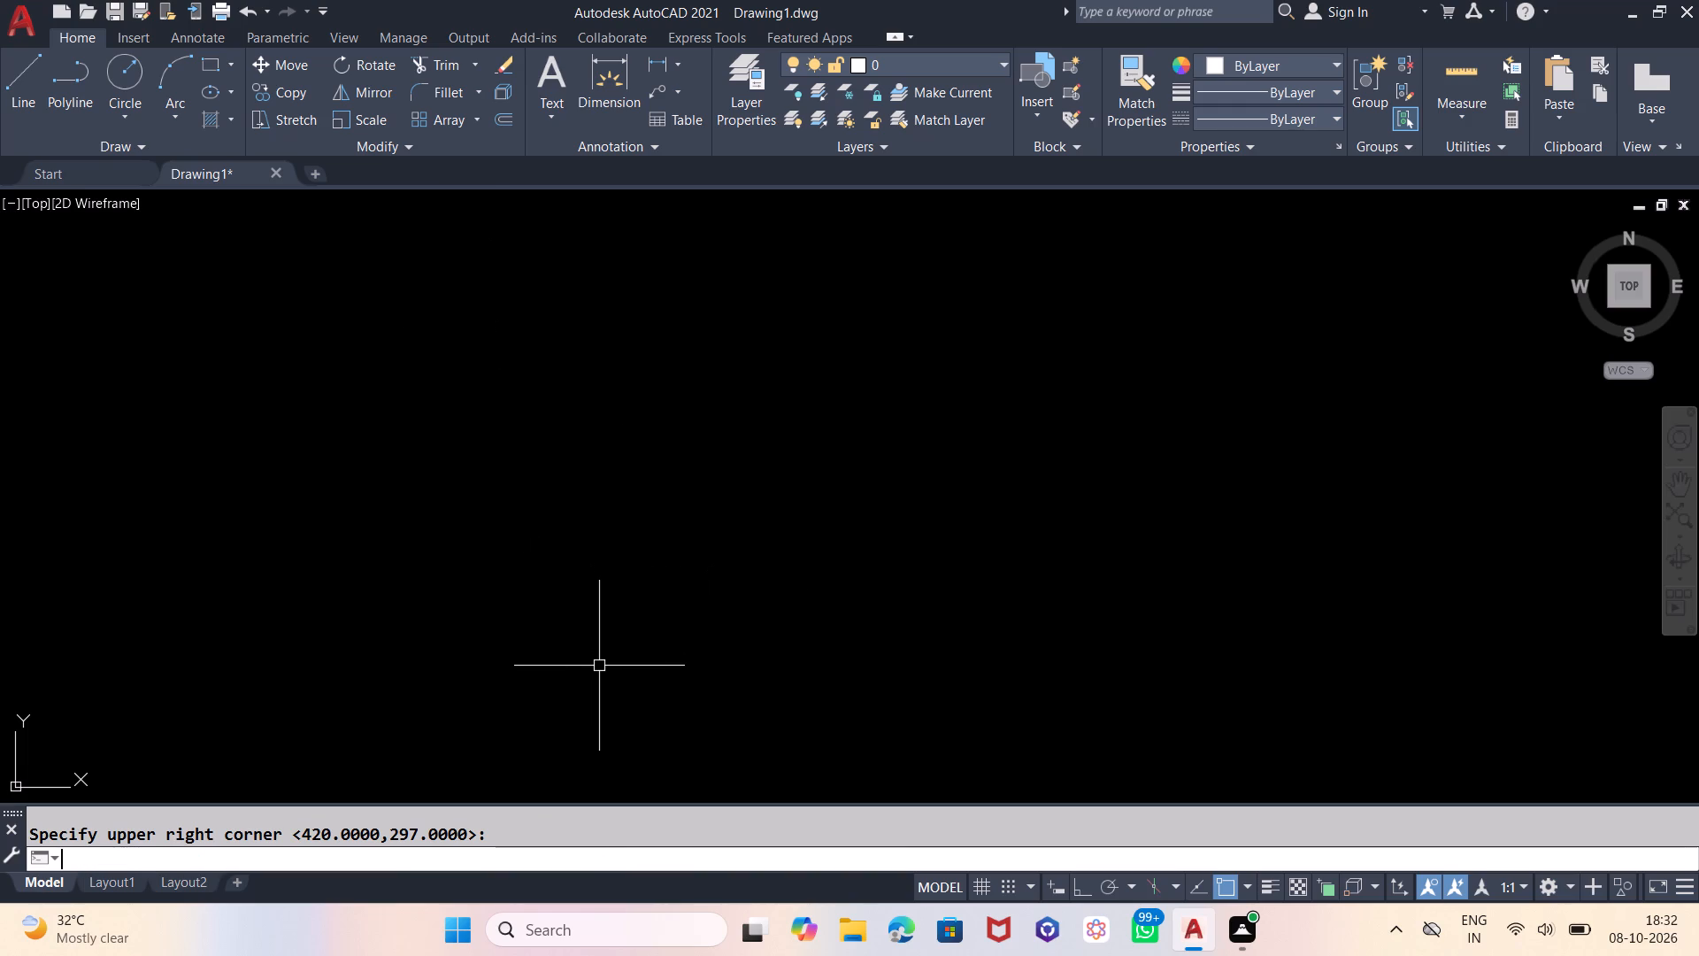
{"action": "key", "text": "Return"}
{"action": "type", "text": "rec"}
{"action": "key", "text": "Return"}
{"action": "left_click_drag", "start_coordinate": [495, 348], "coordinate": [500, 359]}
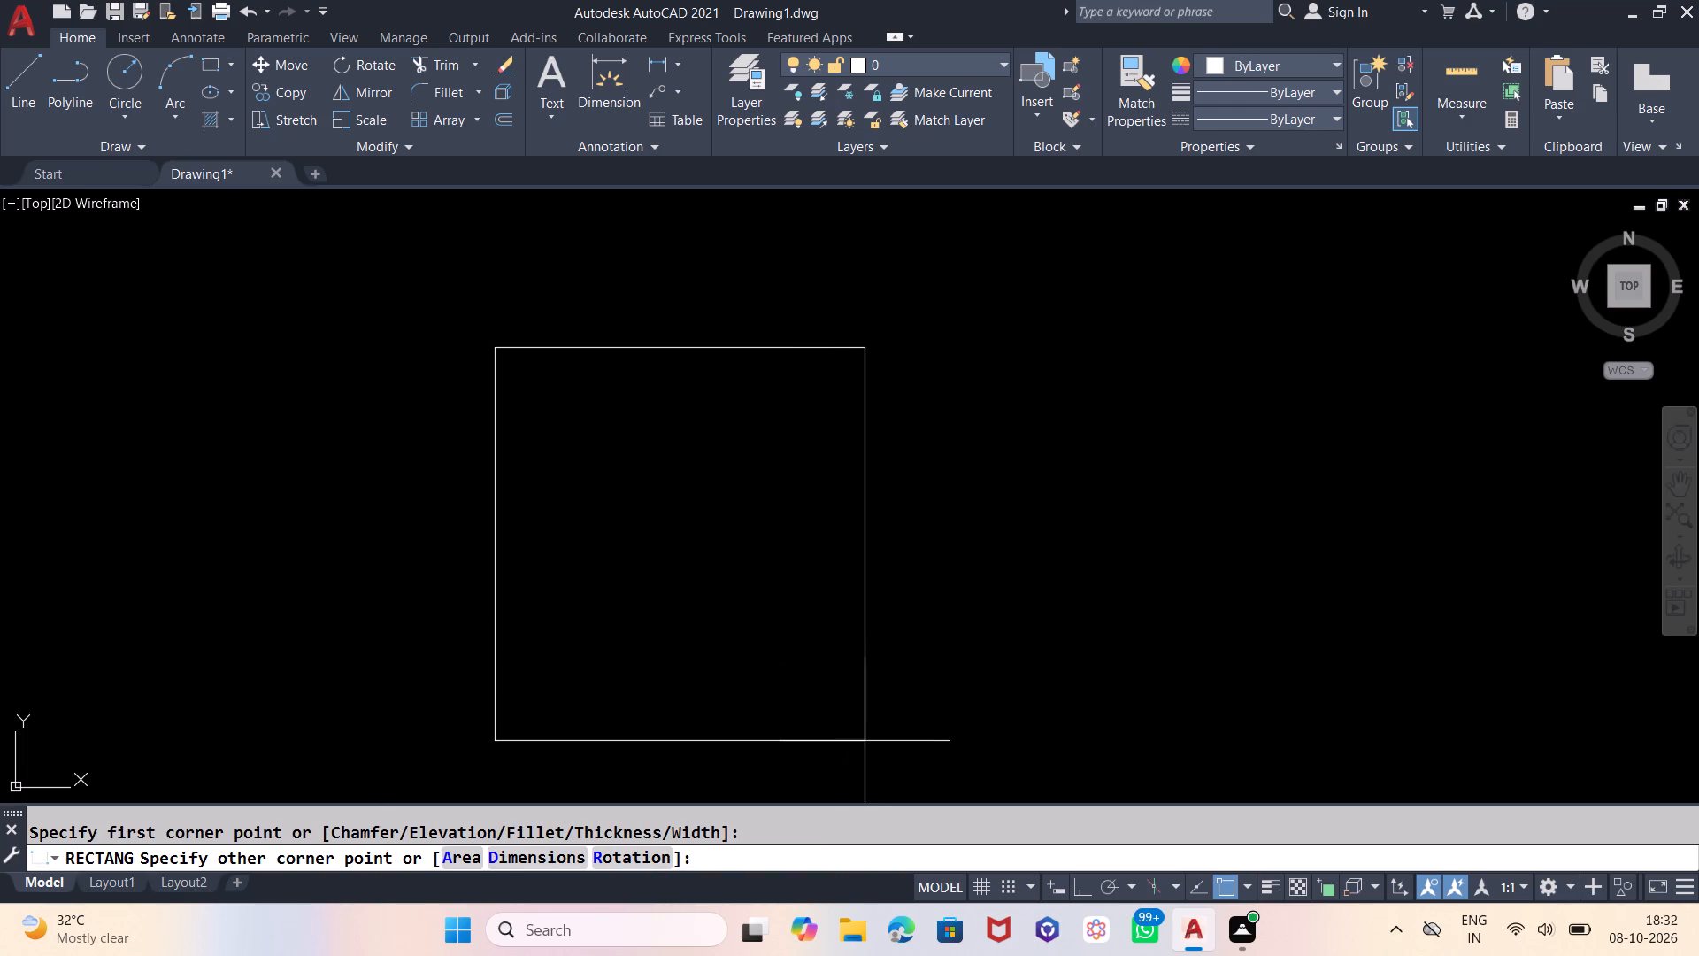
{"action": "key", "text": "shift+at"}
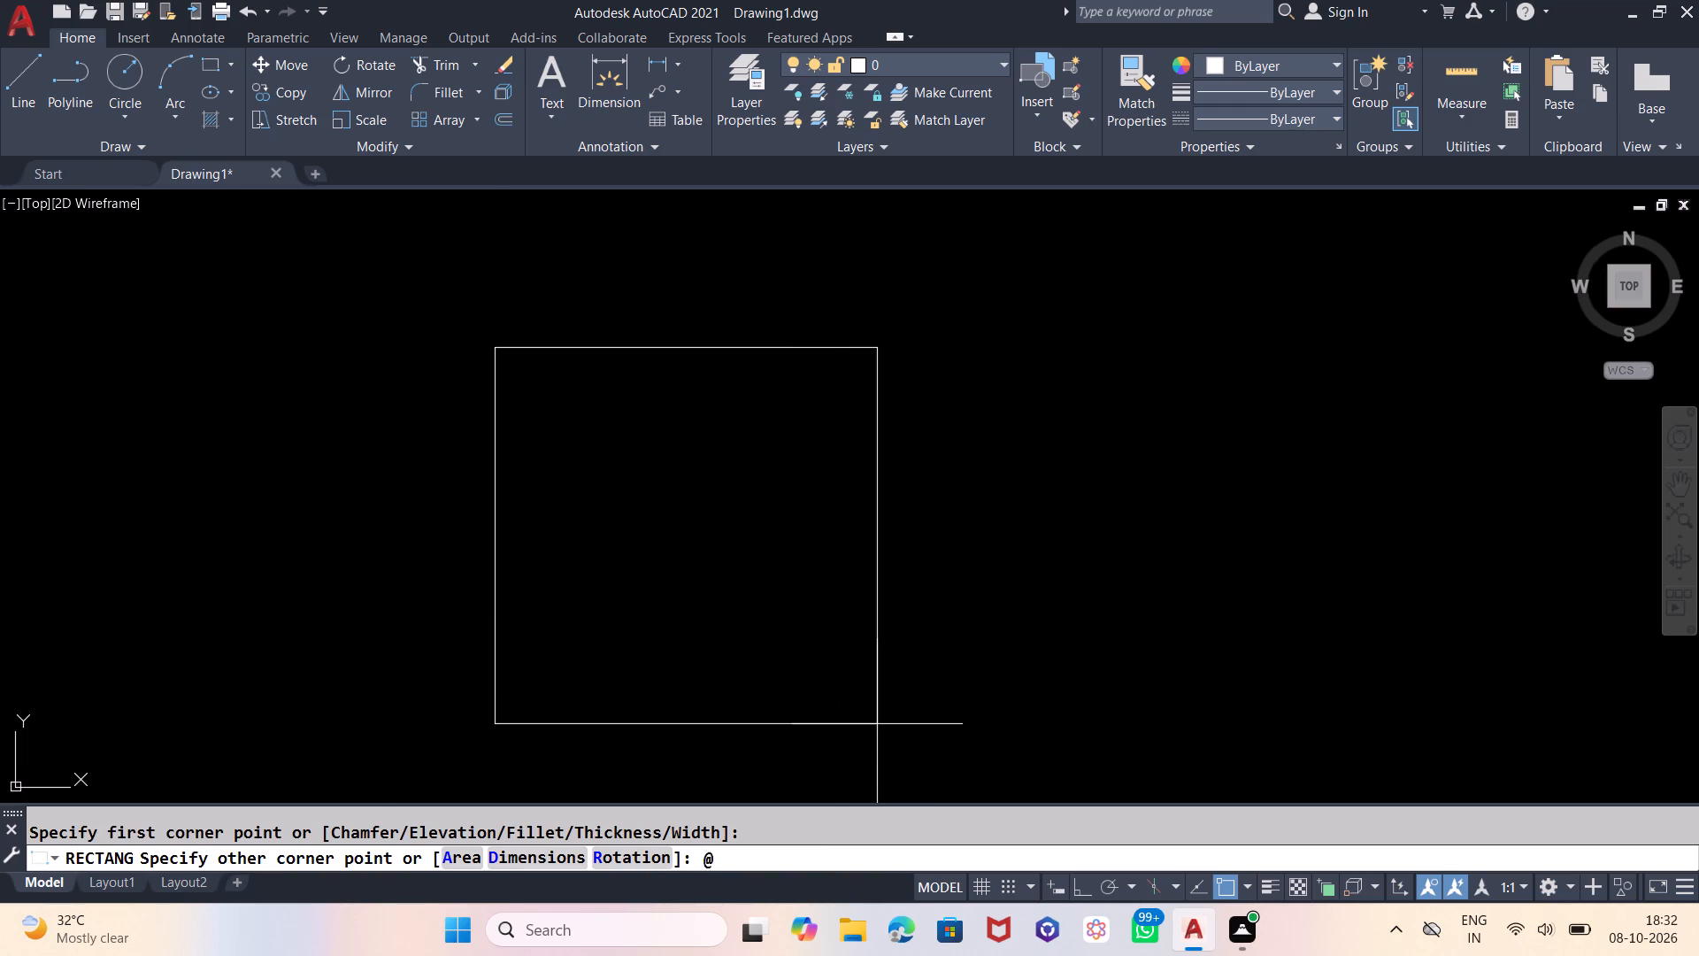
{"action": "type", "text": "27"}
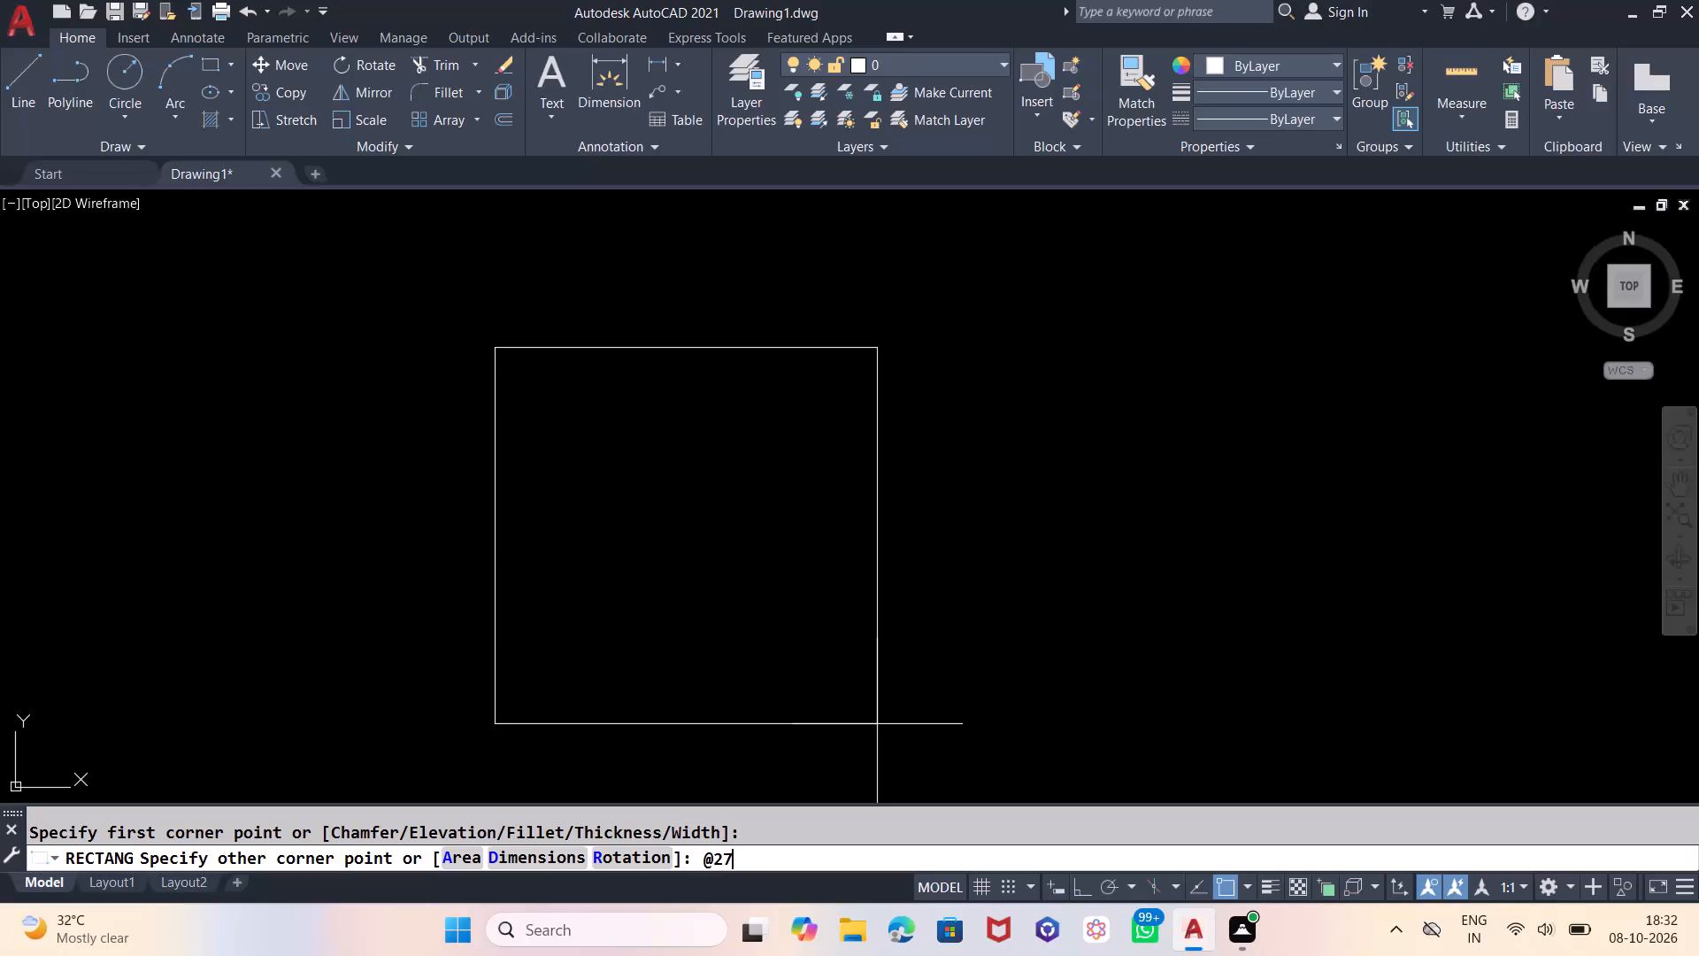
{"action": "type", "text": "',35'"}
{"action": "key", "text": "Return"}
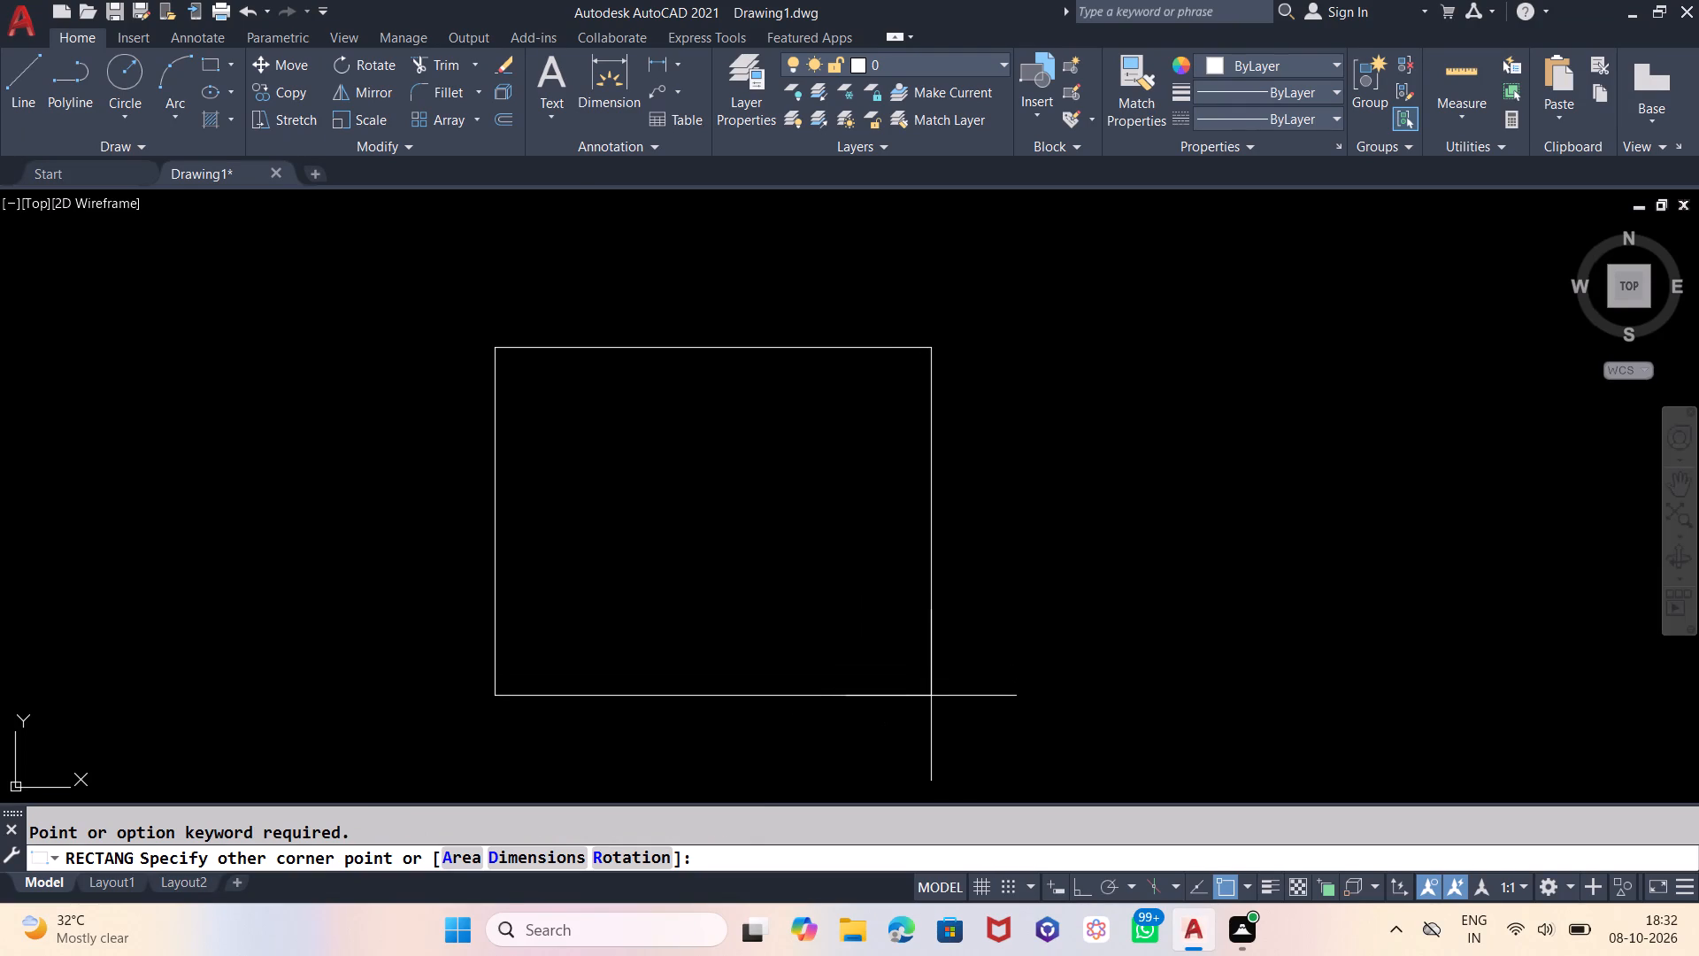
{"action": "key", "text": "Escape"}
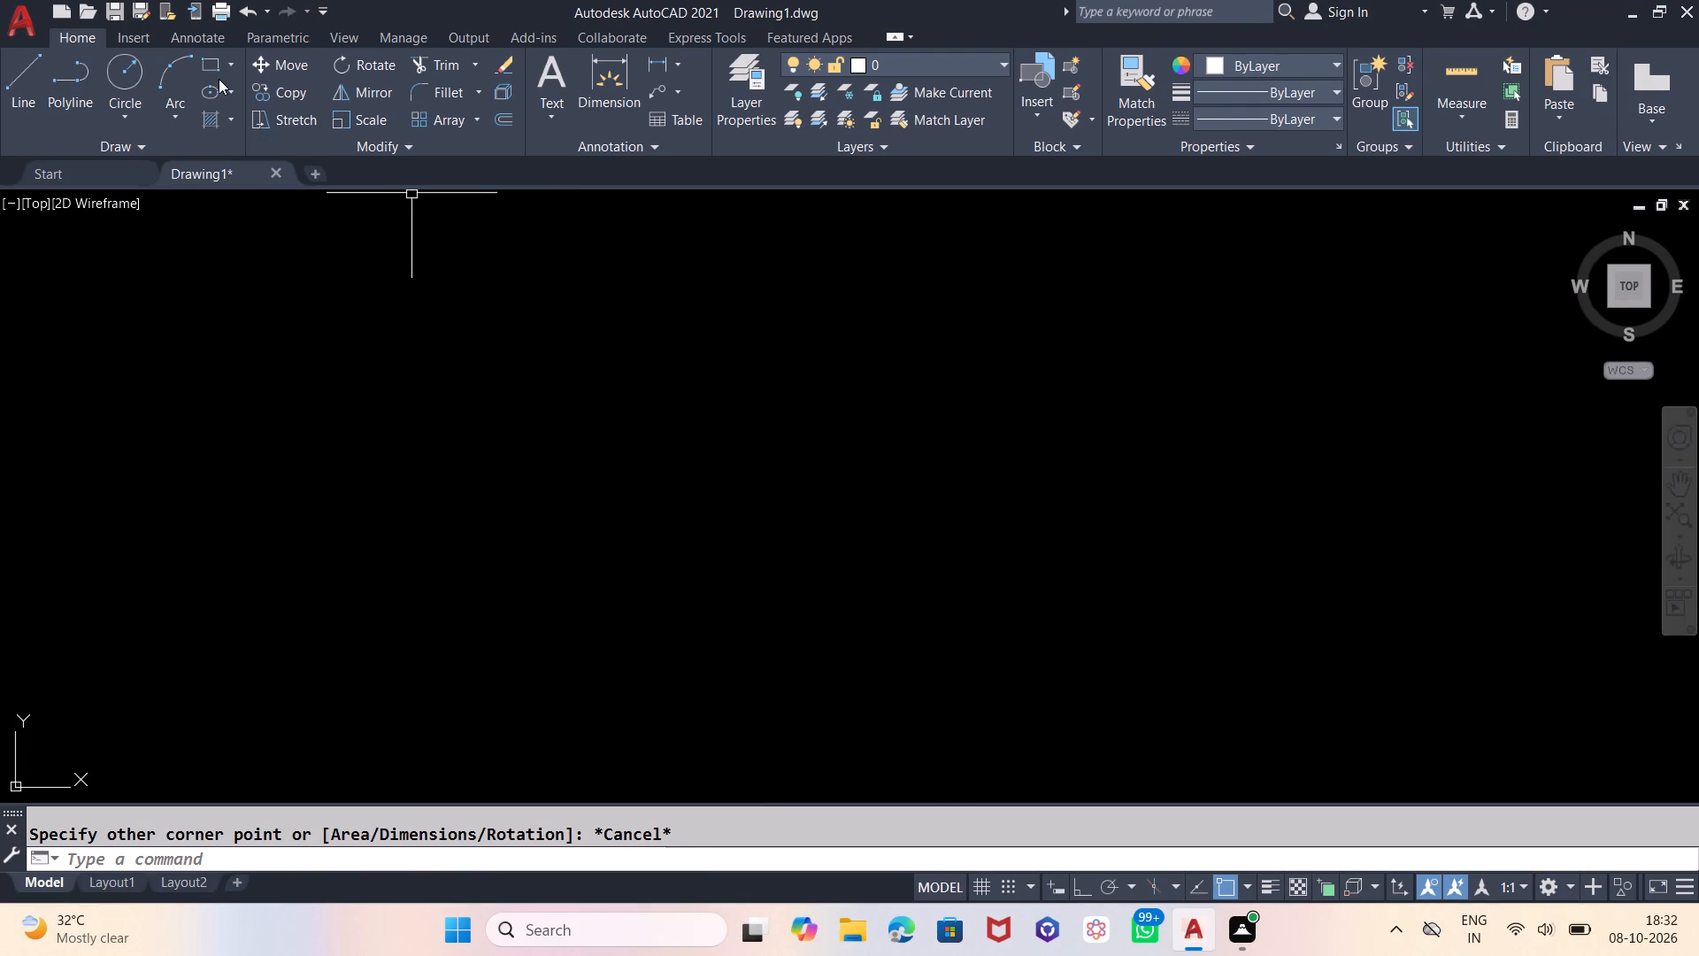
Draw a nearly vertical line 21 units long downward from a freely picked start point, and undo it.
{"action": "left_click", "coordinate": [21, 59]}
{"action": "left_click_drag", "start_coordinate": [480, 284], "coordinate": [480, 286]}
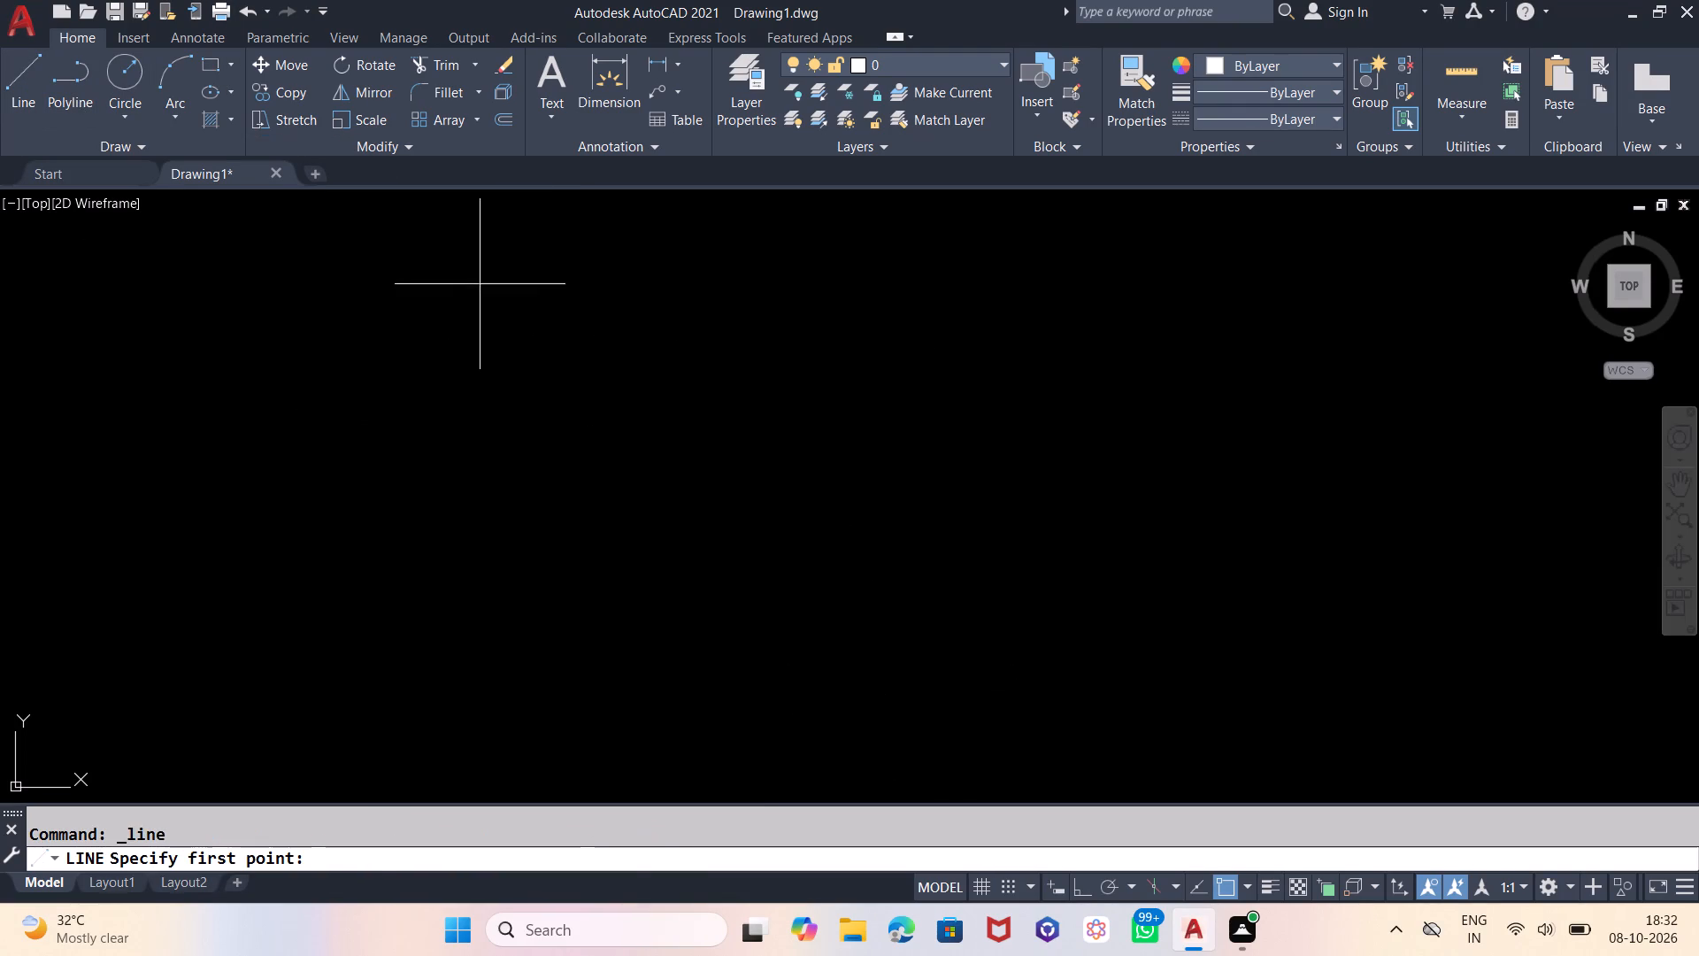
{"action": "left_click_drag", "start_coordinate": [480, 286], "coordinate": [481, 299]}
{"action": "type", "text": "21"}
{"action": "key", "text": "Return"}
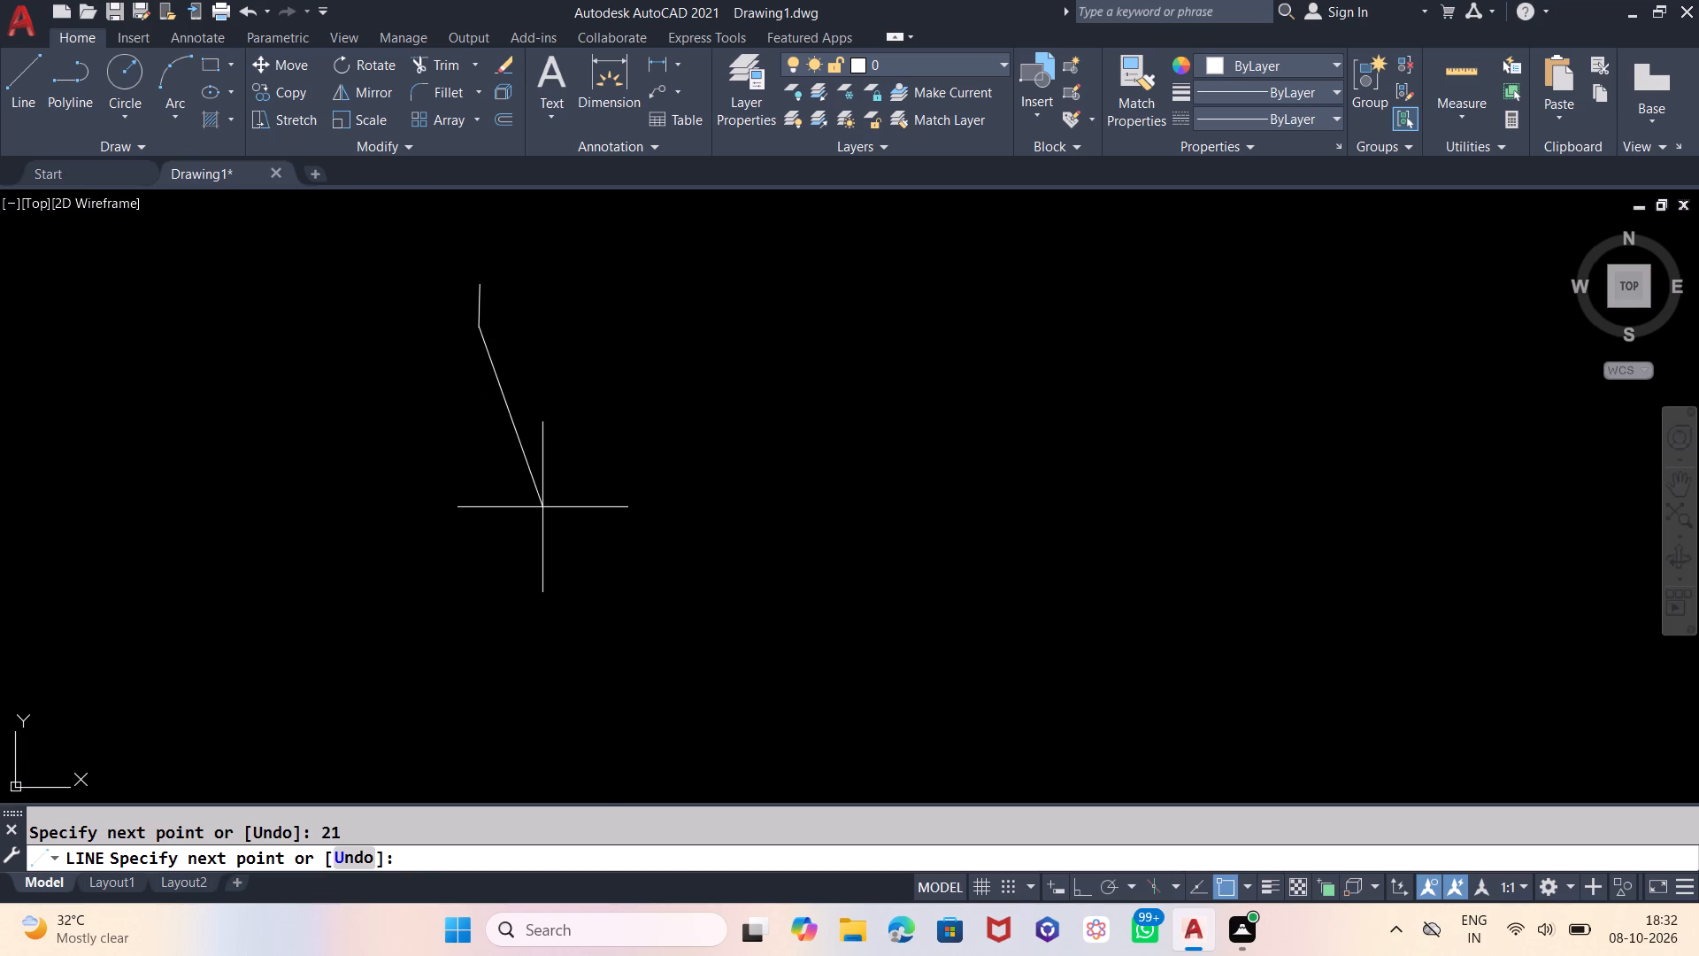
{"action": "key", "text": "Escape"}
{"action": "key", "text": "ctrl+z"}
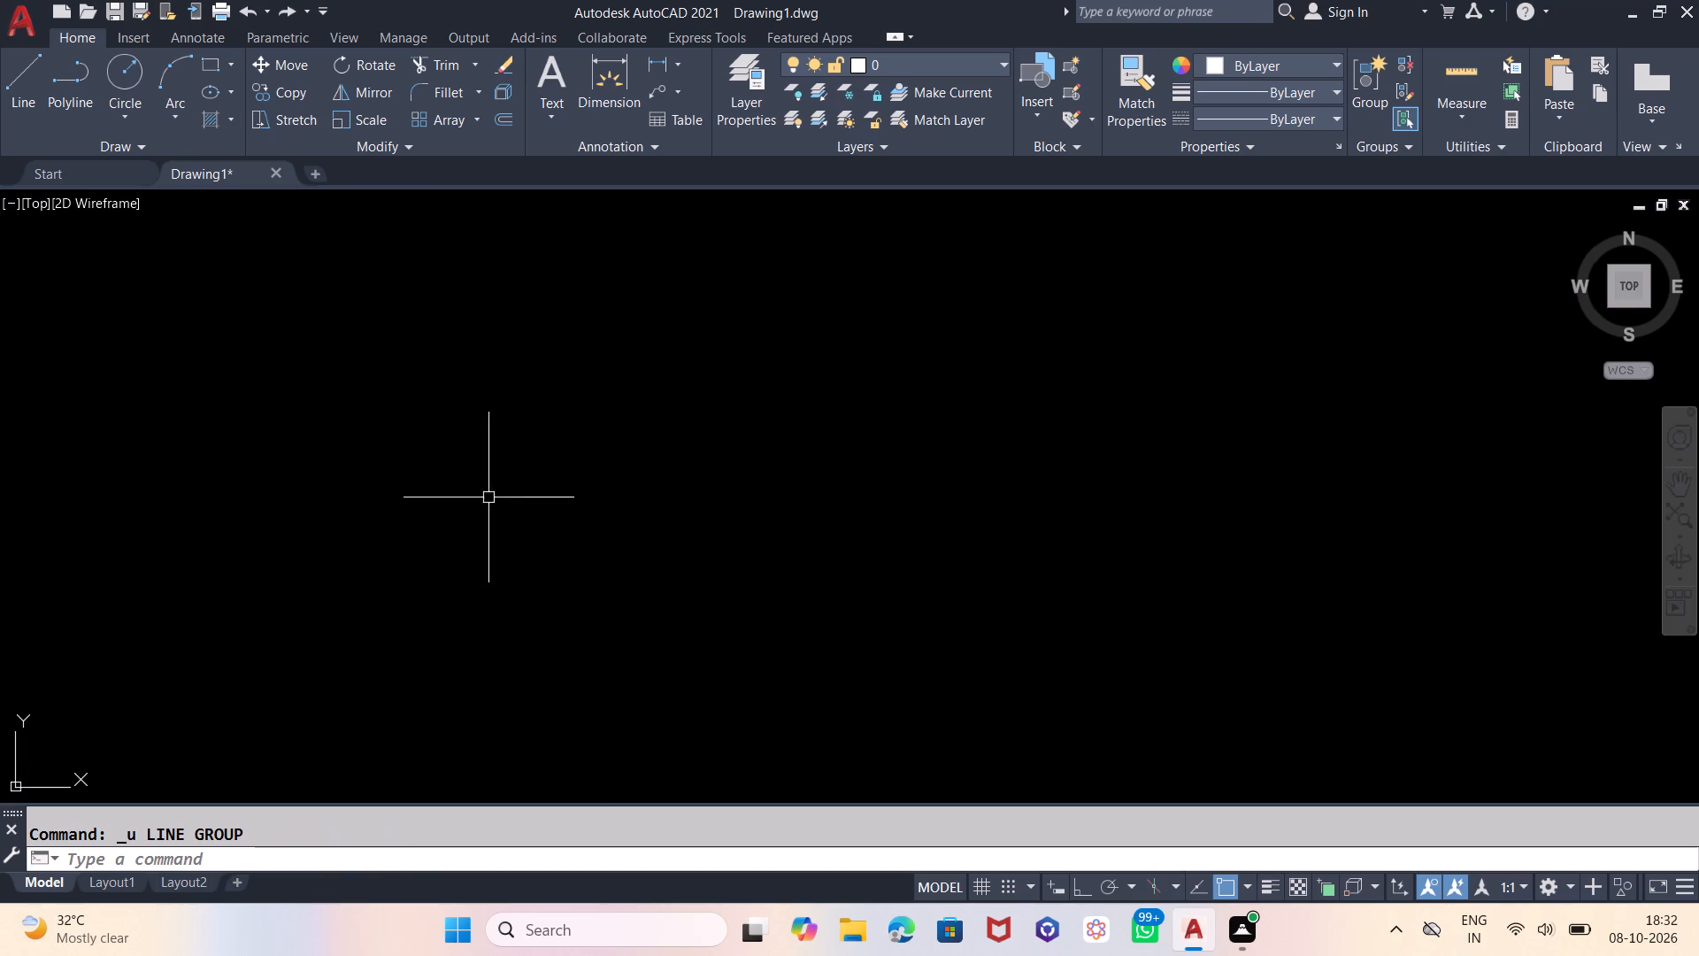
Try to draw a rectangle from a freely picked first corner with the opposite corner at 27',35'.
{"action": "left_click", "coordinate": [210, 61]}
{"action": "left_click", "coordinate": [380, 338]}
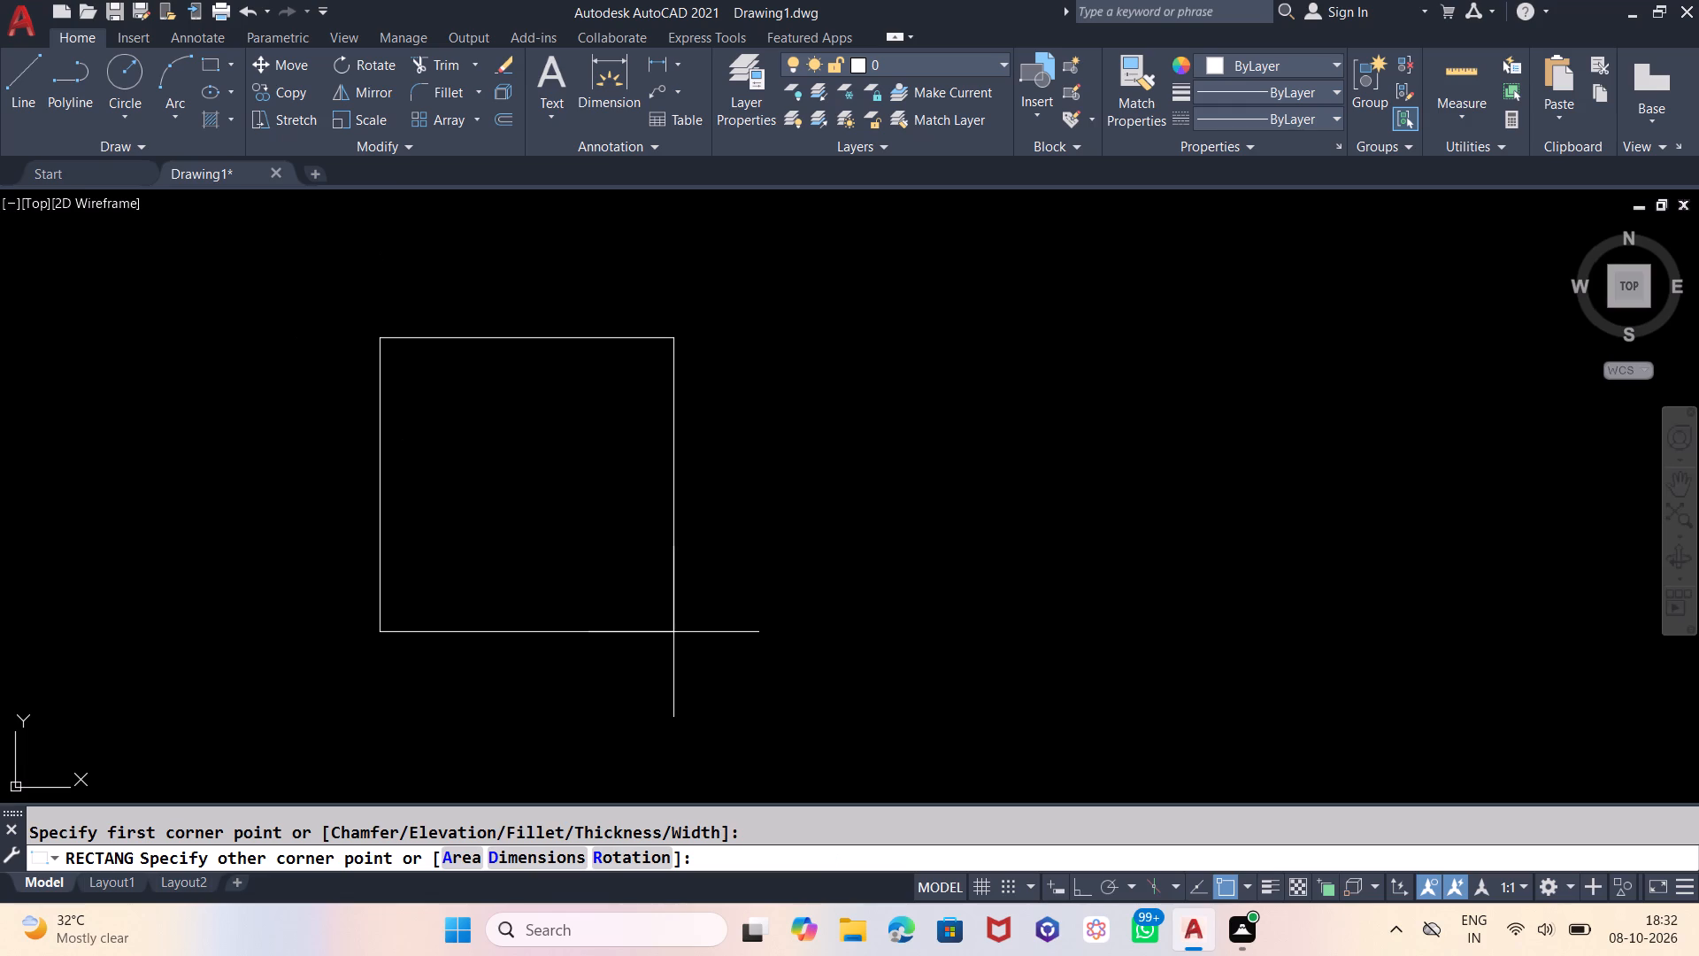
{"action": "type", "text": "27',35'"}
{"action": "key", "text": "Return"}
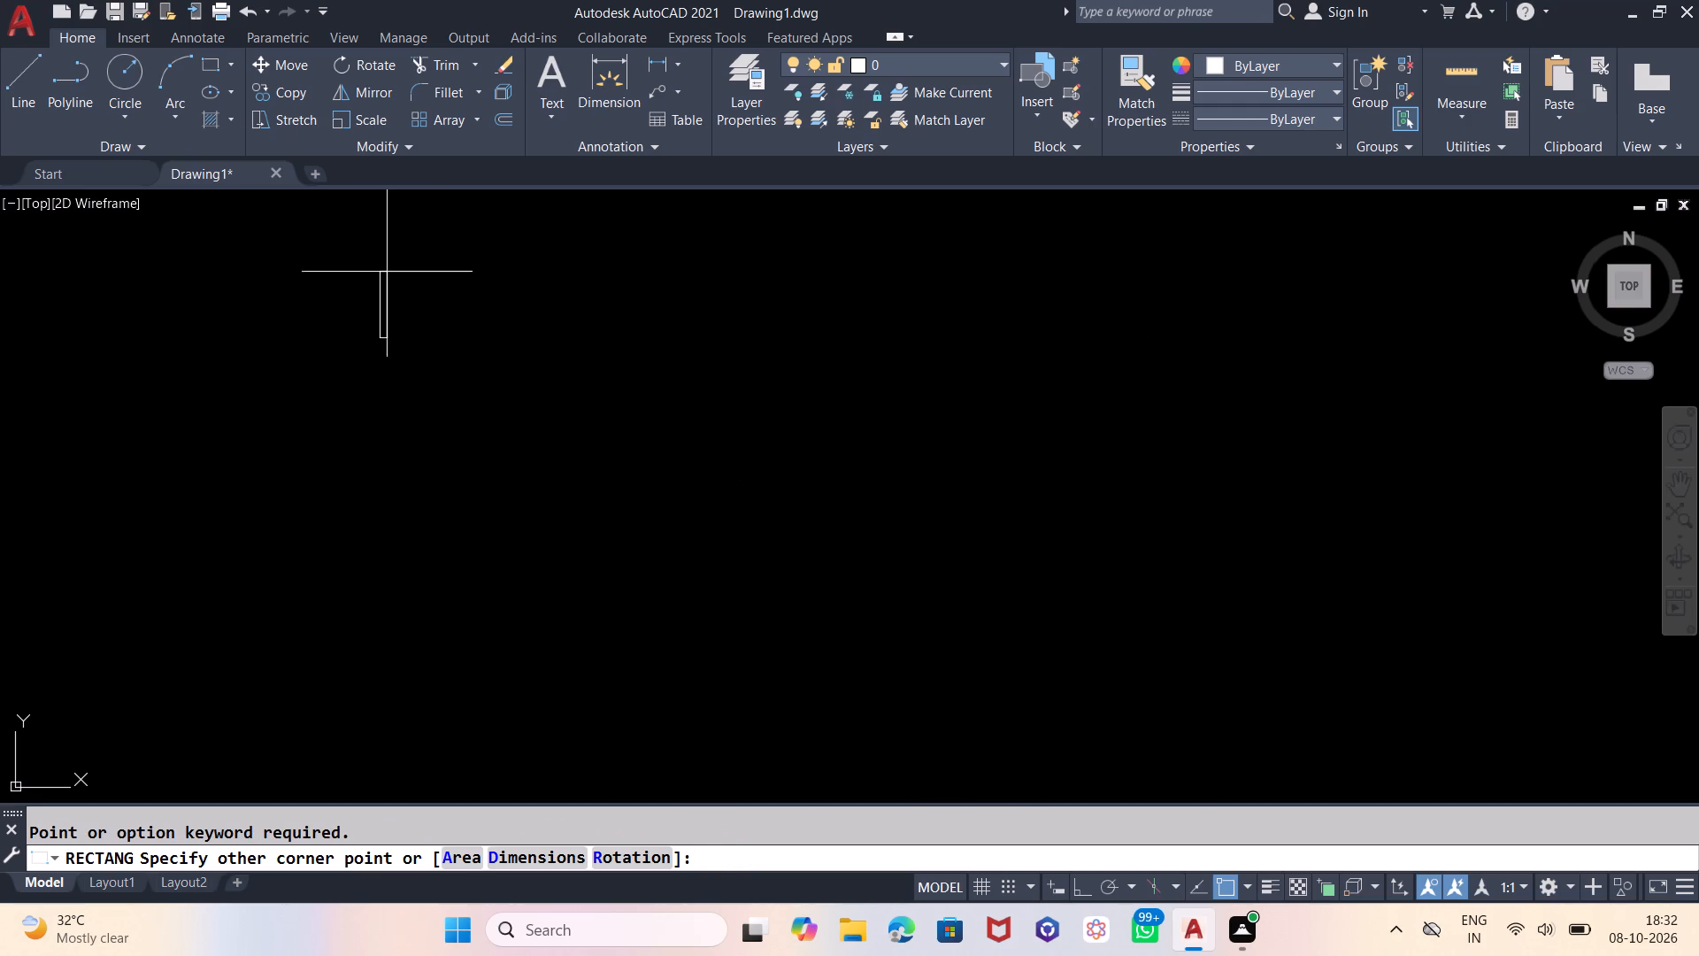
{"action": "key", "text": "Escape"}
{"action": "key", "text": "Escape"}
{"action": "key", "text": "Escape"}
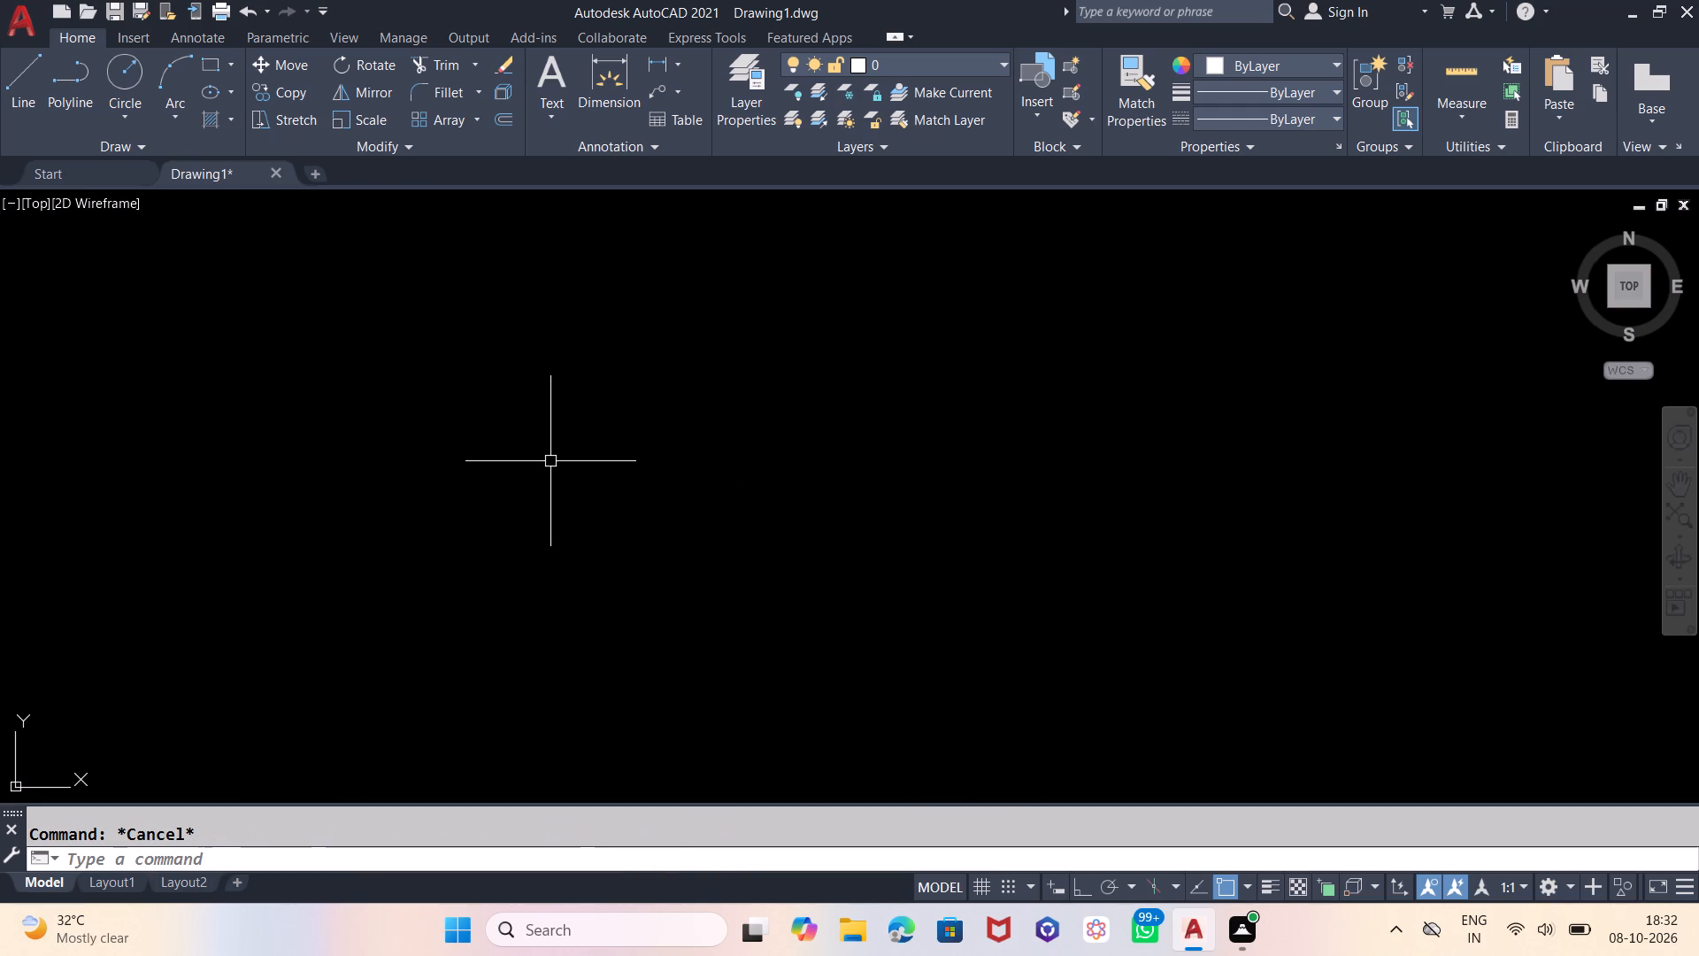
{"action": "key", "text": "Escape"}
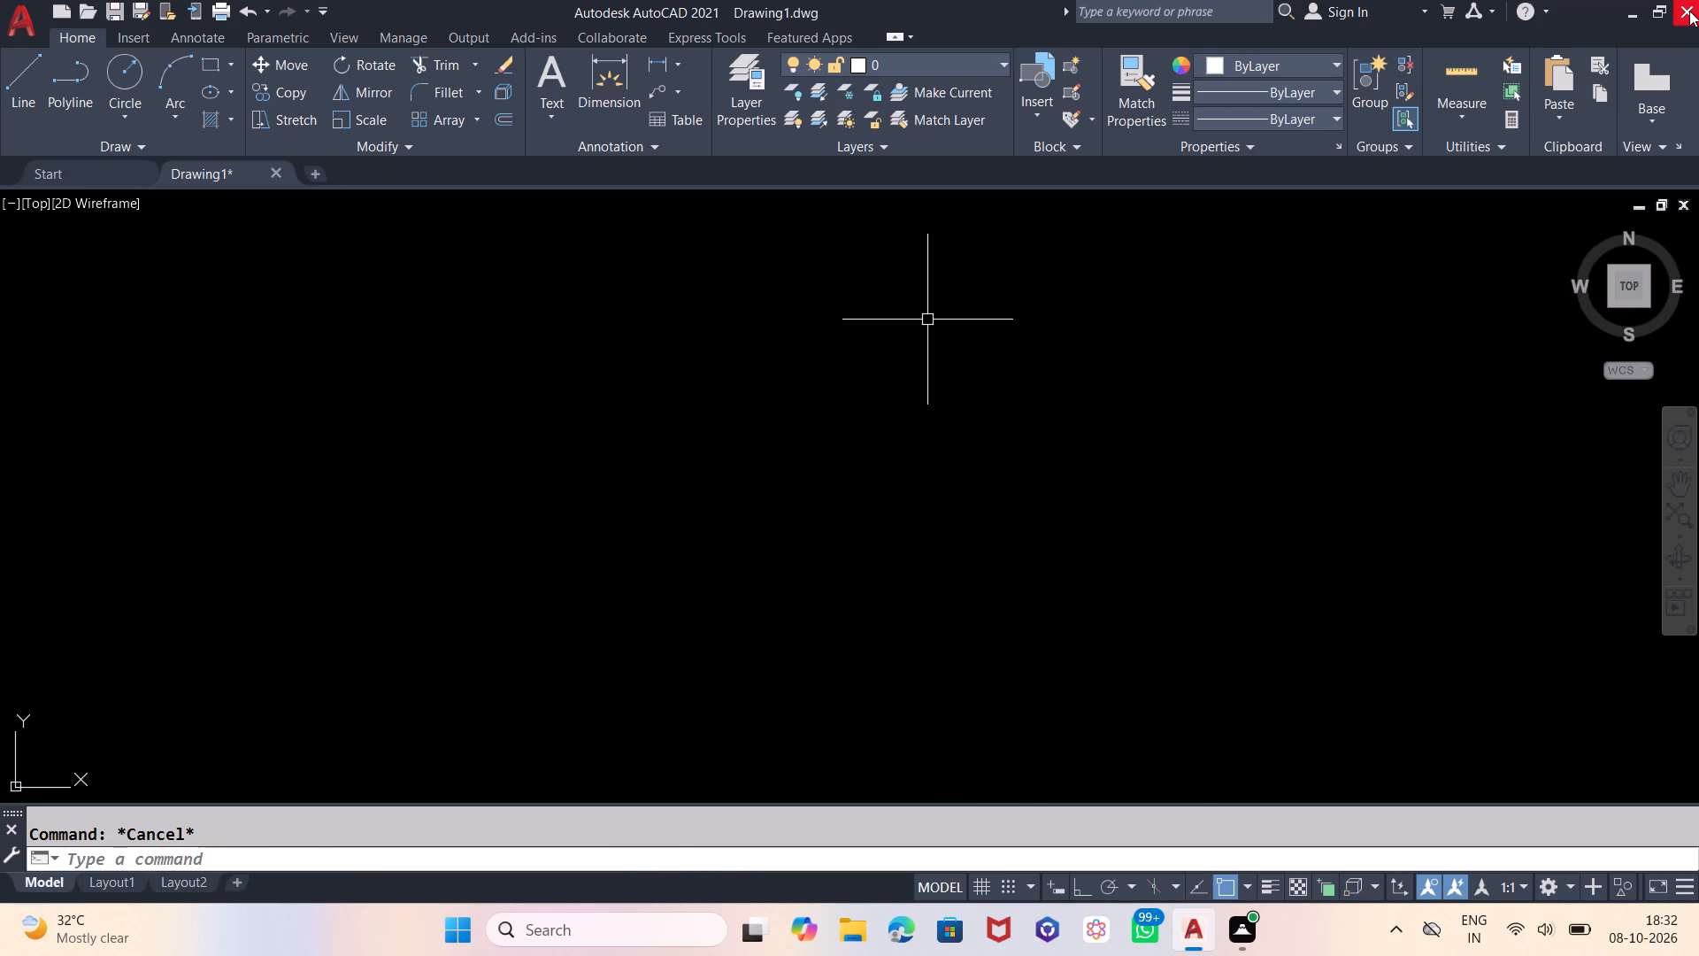
Quit AutoCAD without saving the changes to Drawing1.dwg.
{"action": "left_click", "coordinate": [1689, 11]}
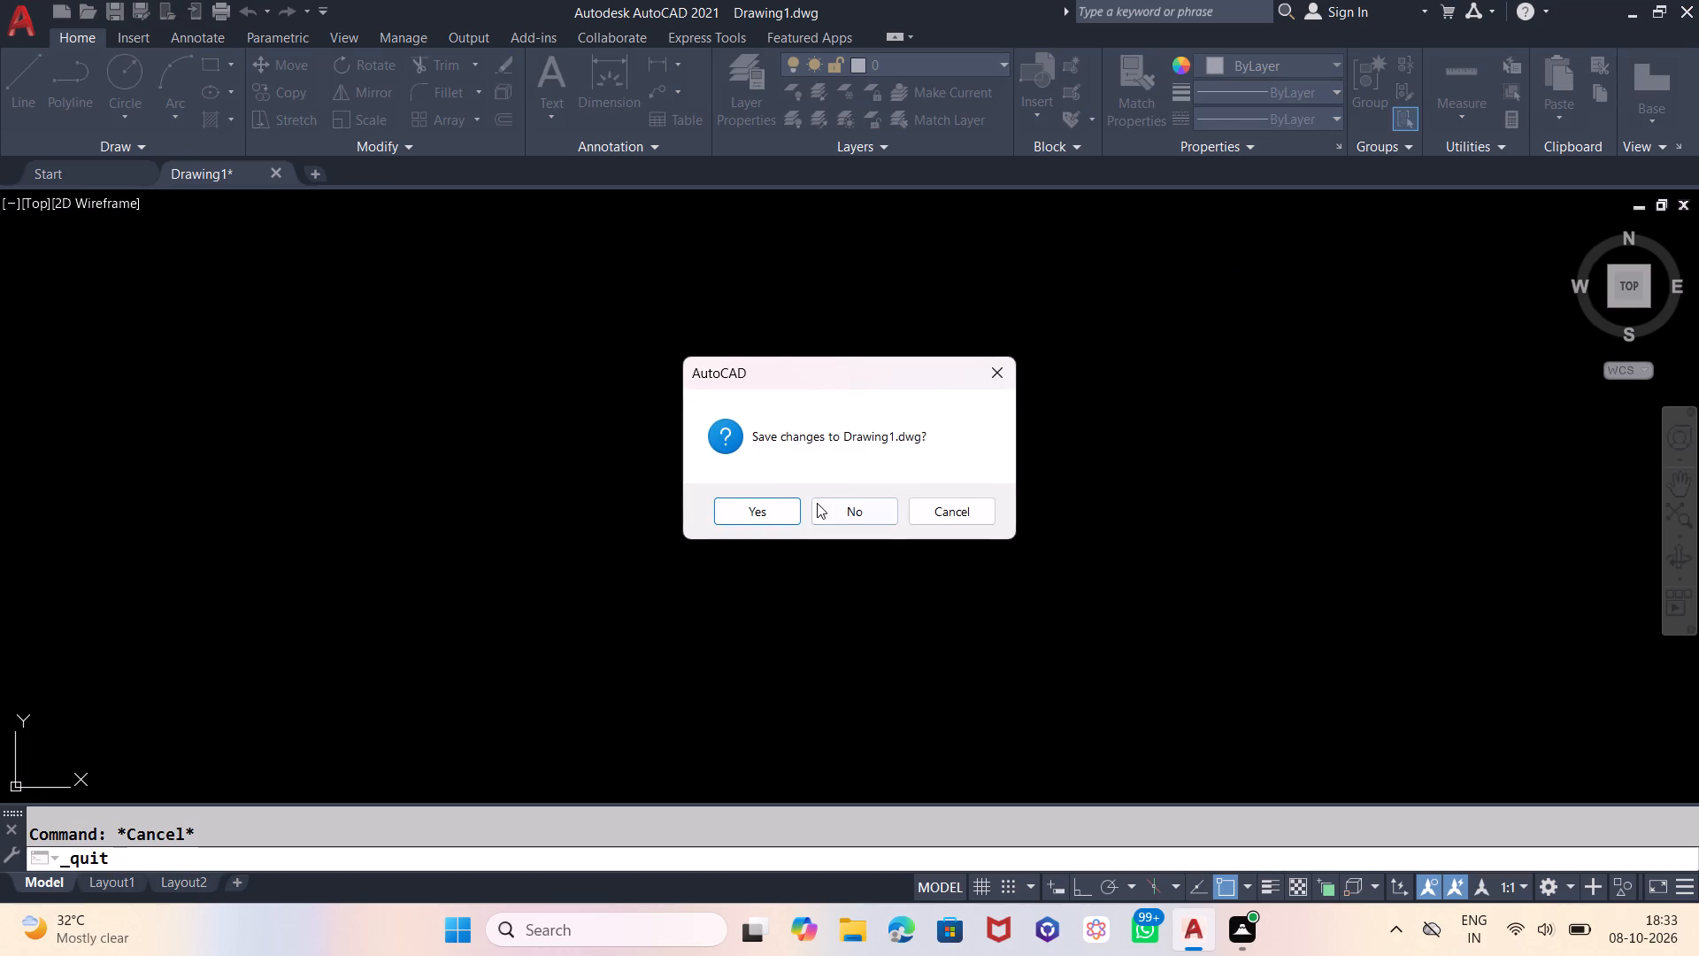
{"action": "left_click", "coordinate": [857, 511]}
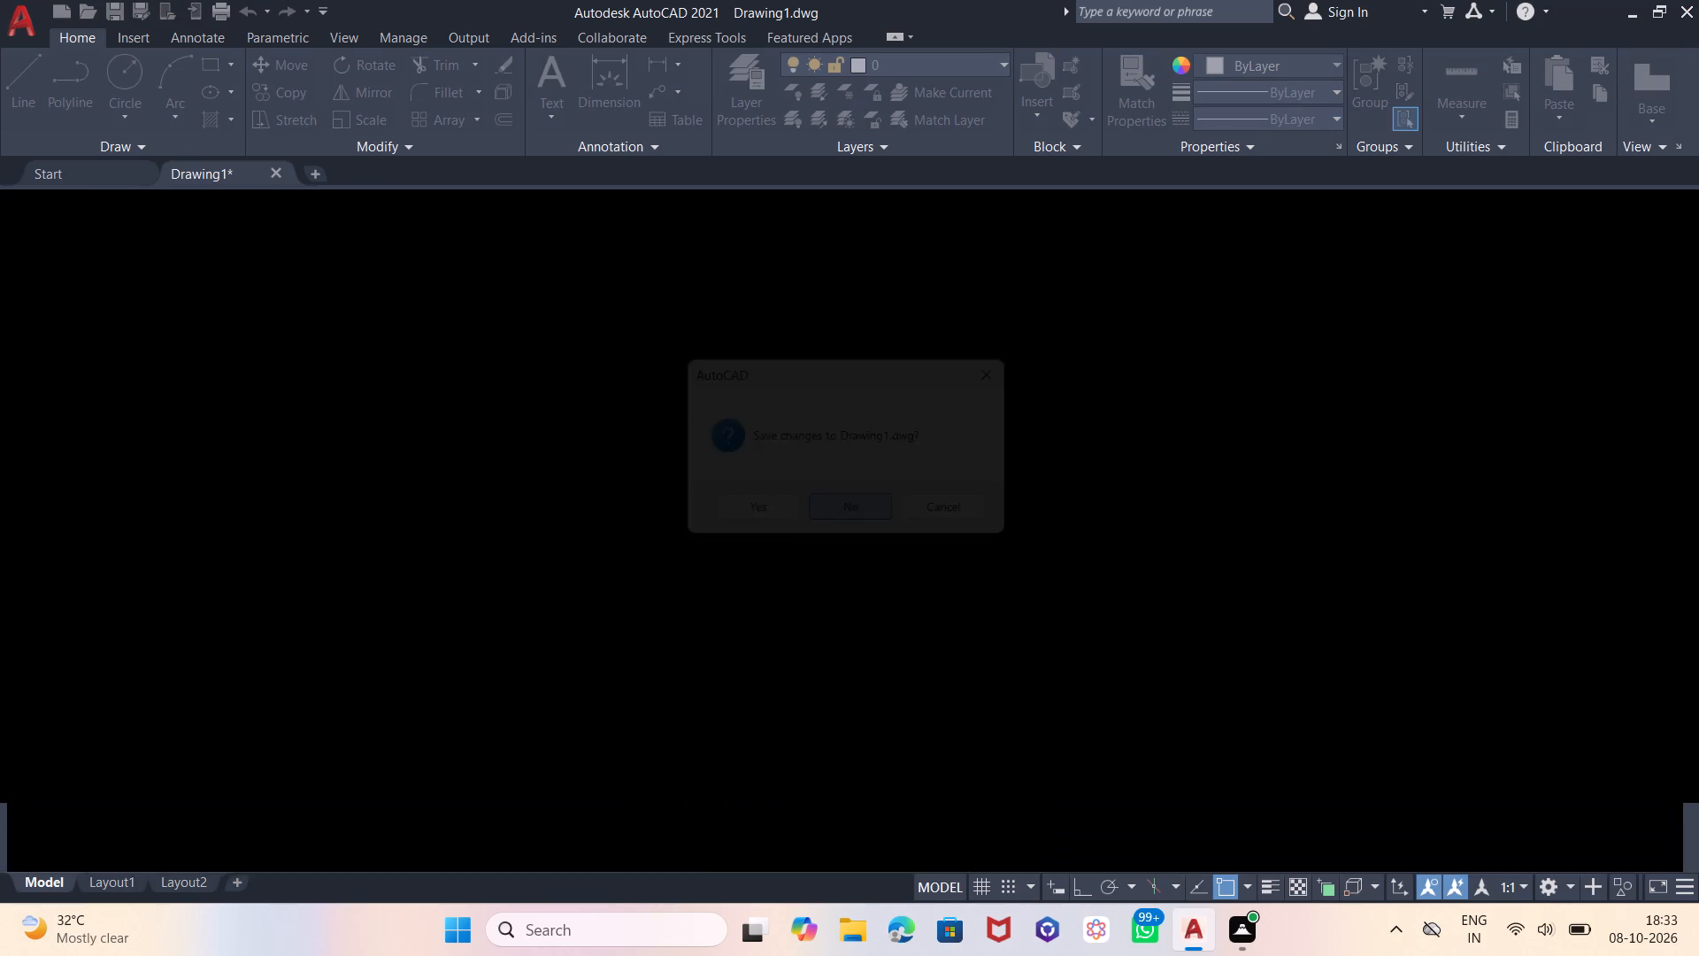
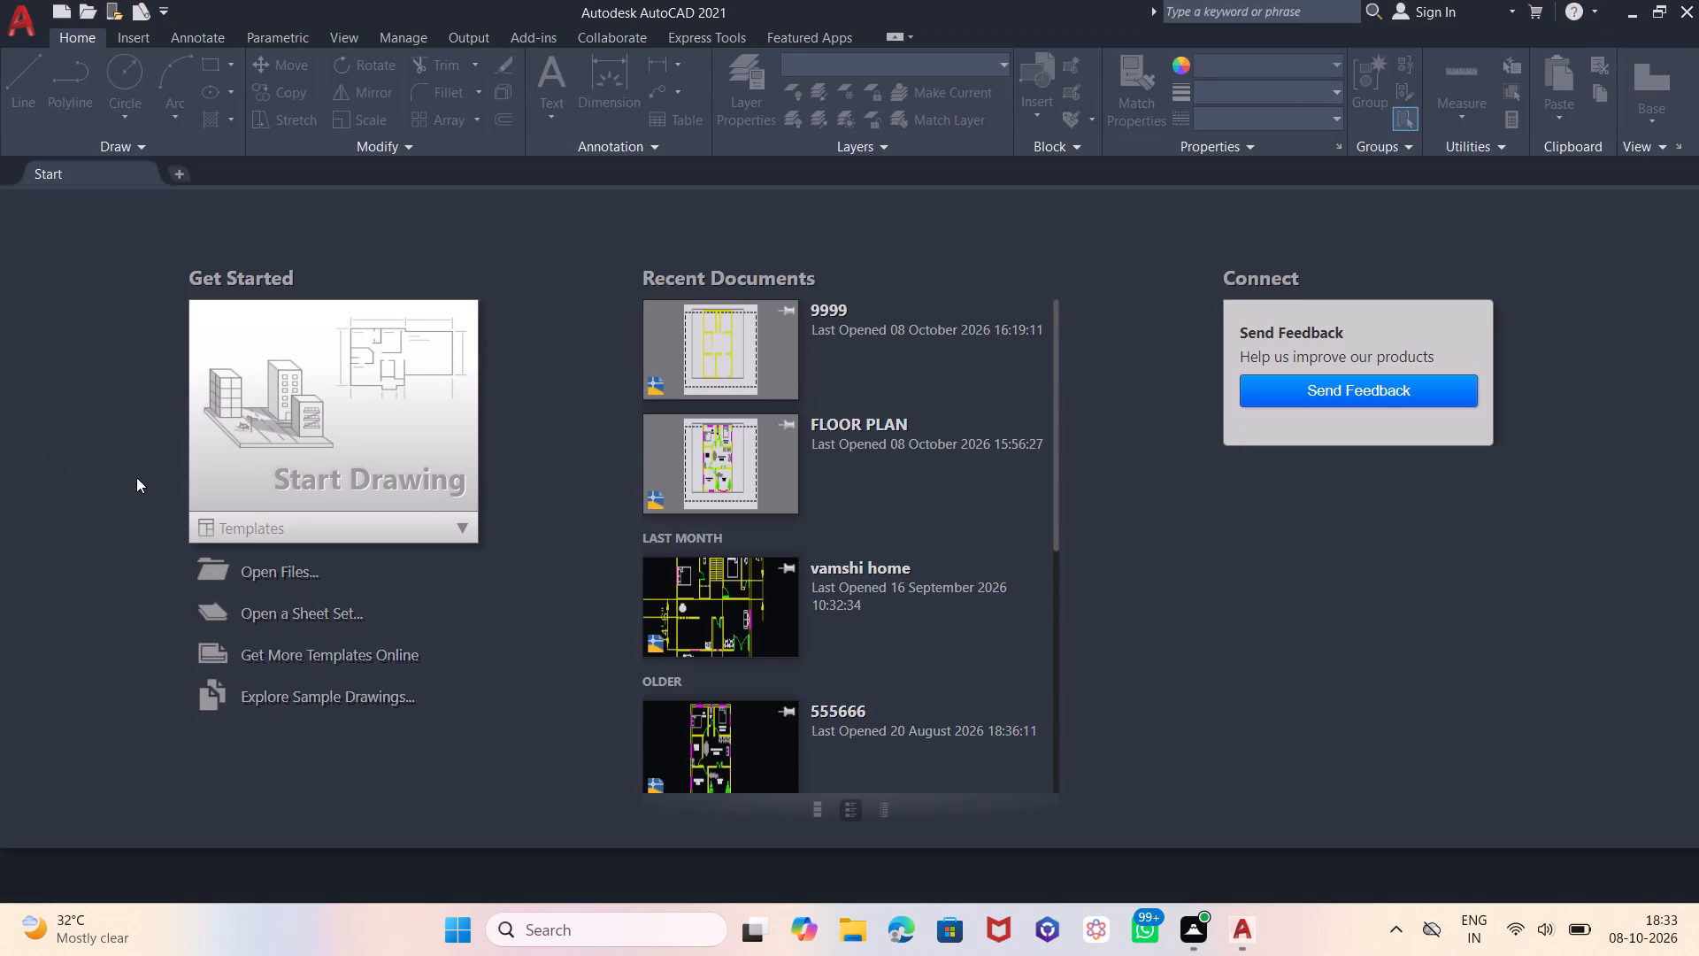
Start a new drawing and turn the grid display off.
{"action": "left_click", "coordinate": [386, 436]}
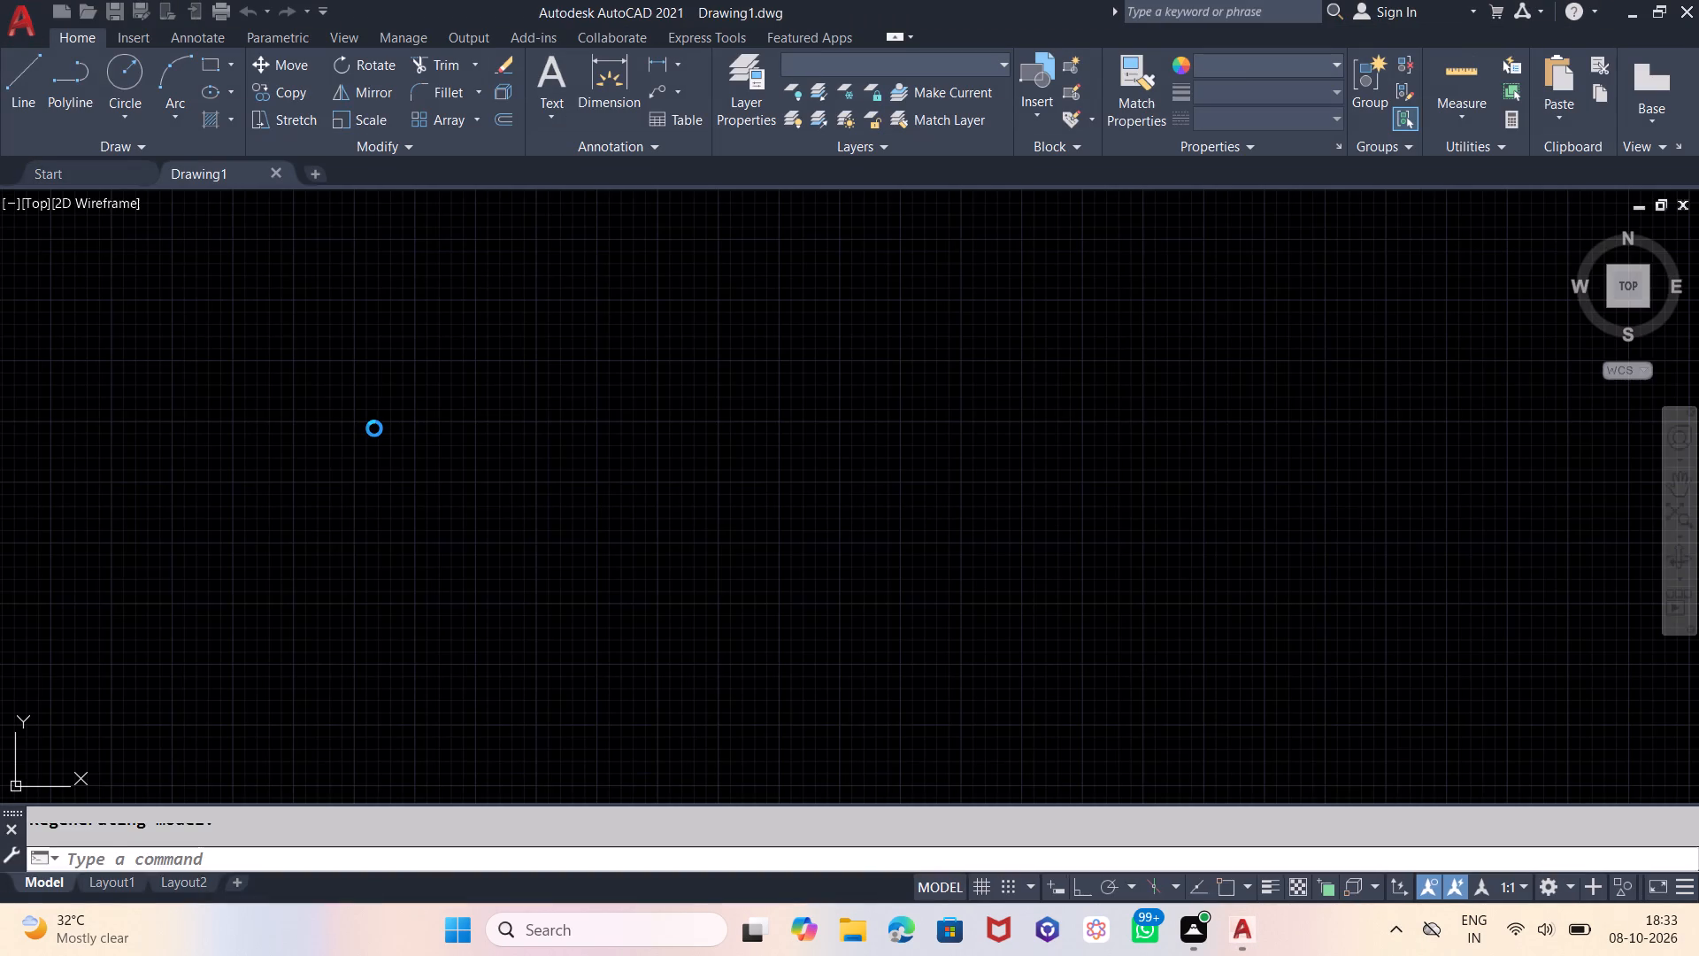
{"action": "key", "text": "F7"}
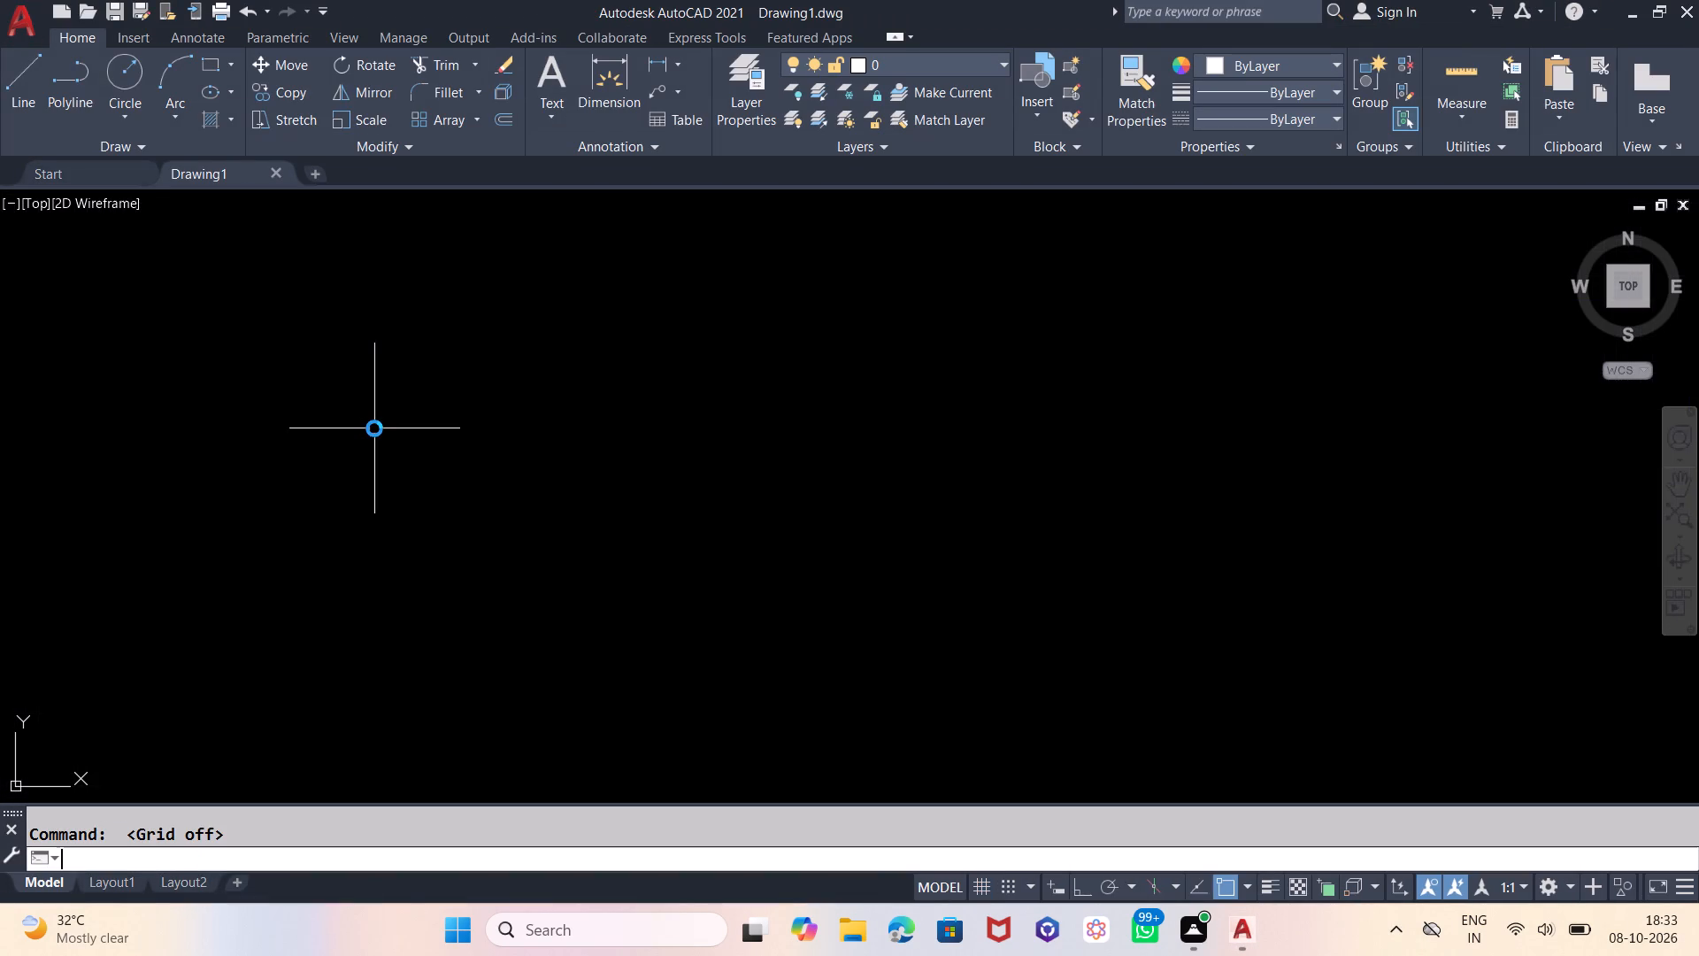
Turn on command log file recording with LOGFILEON.
{"action": "type", "text": "logfile"}
{"action": "type", "text": "on"}
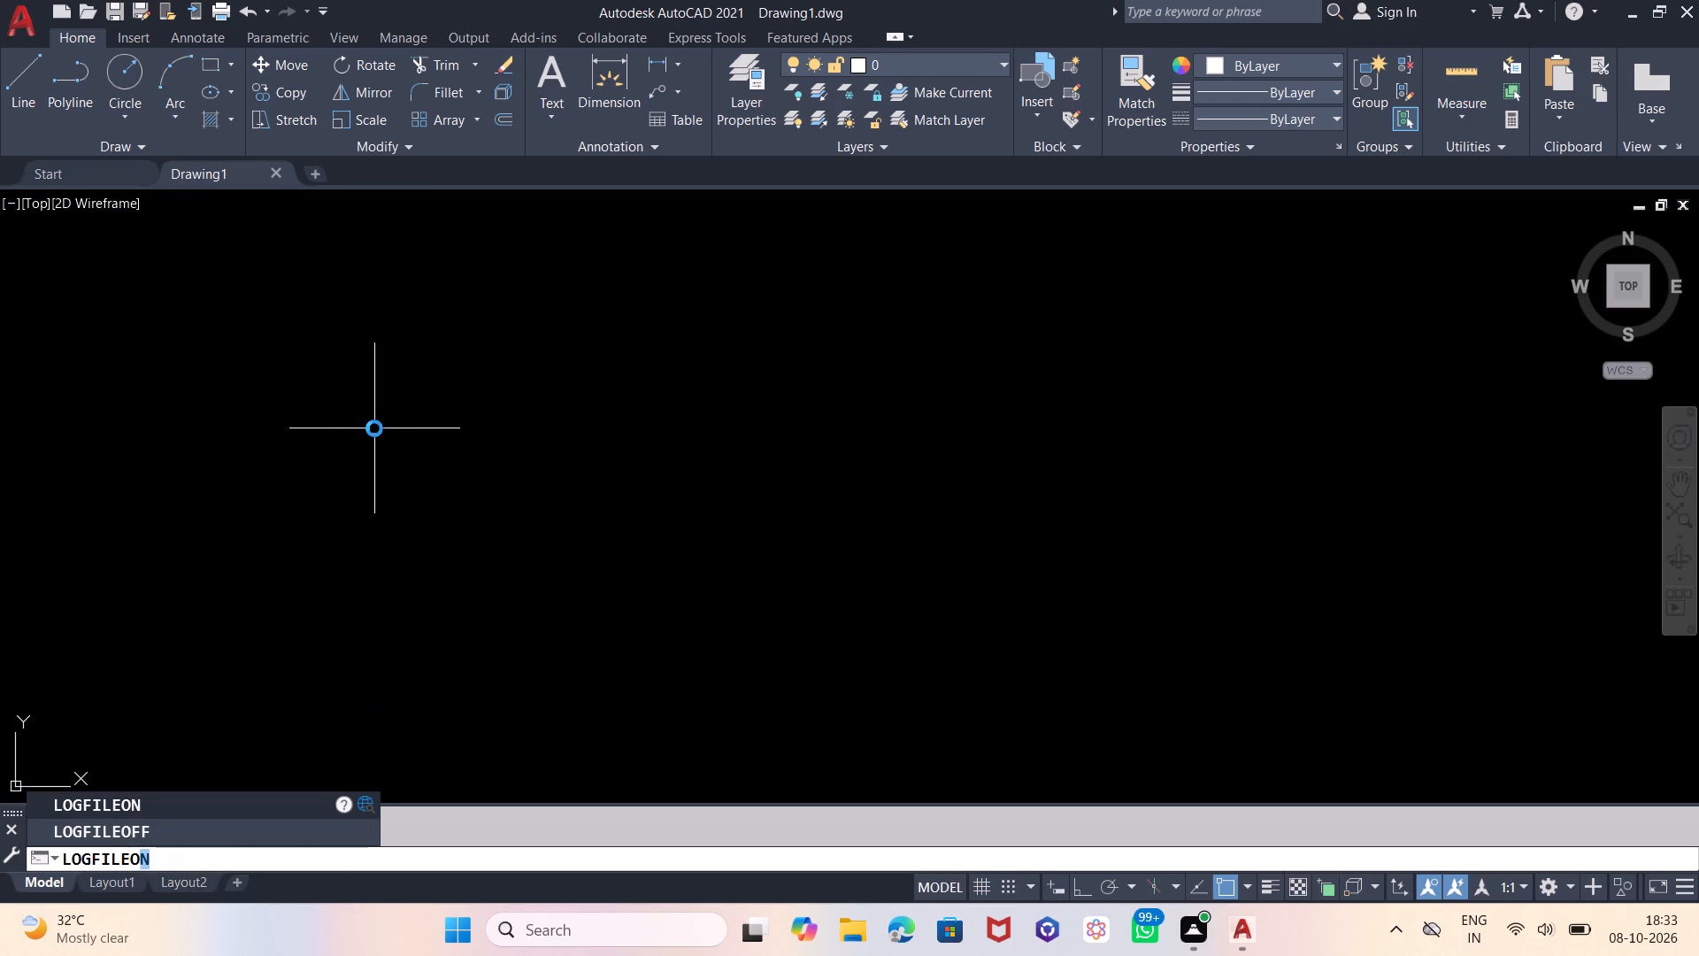
{"action": "key", "text": "Return"}
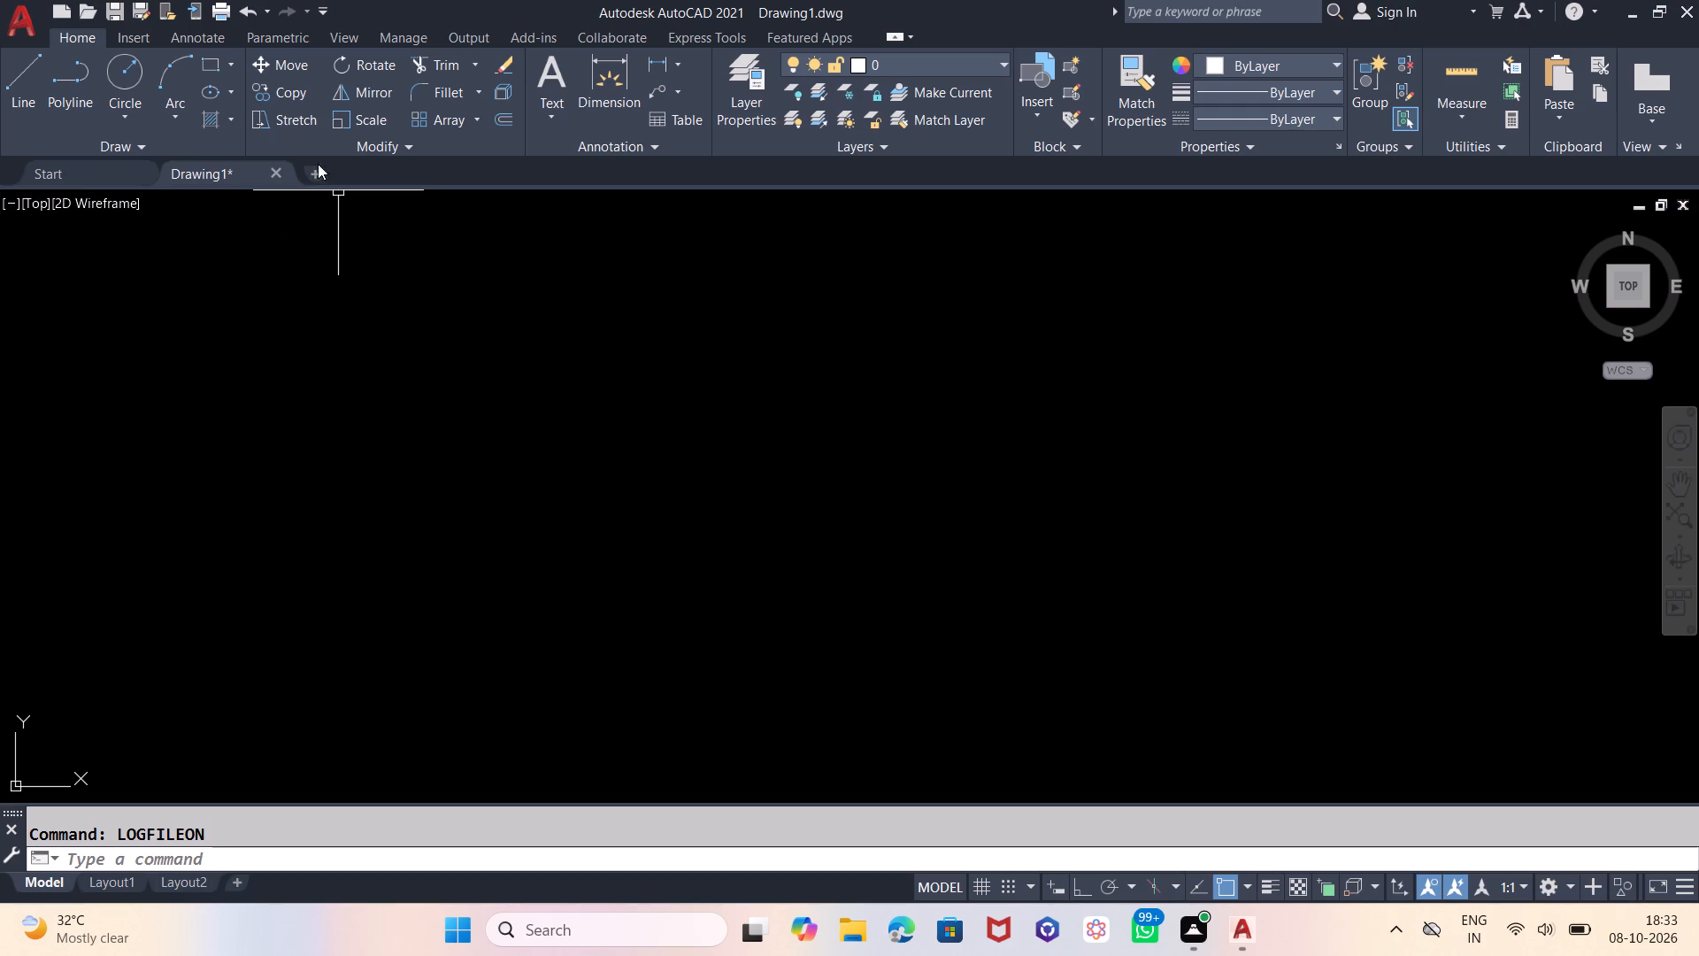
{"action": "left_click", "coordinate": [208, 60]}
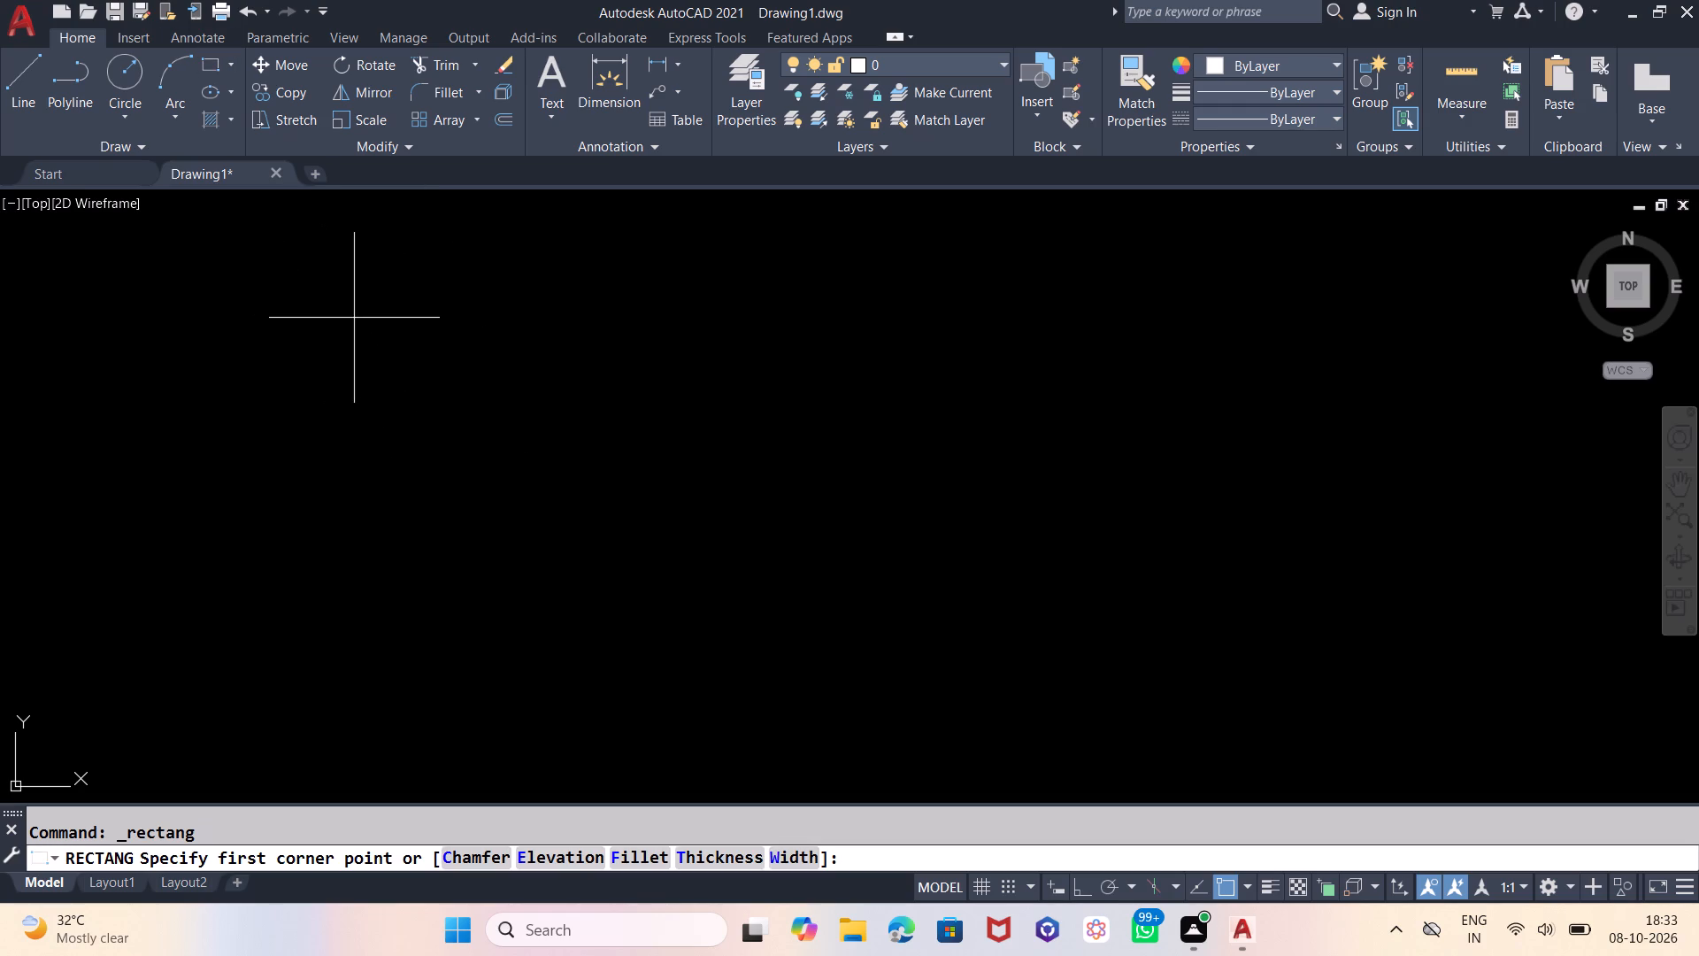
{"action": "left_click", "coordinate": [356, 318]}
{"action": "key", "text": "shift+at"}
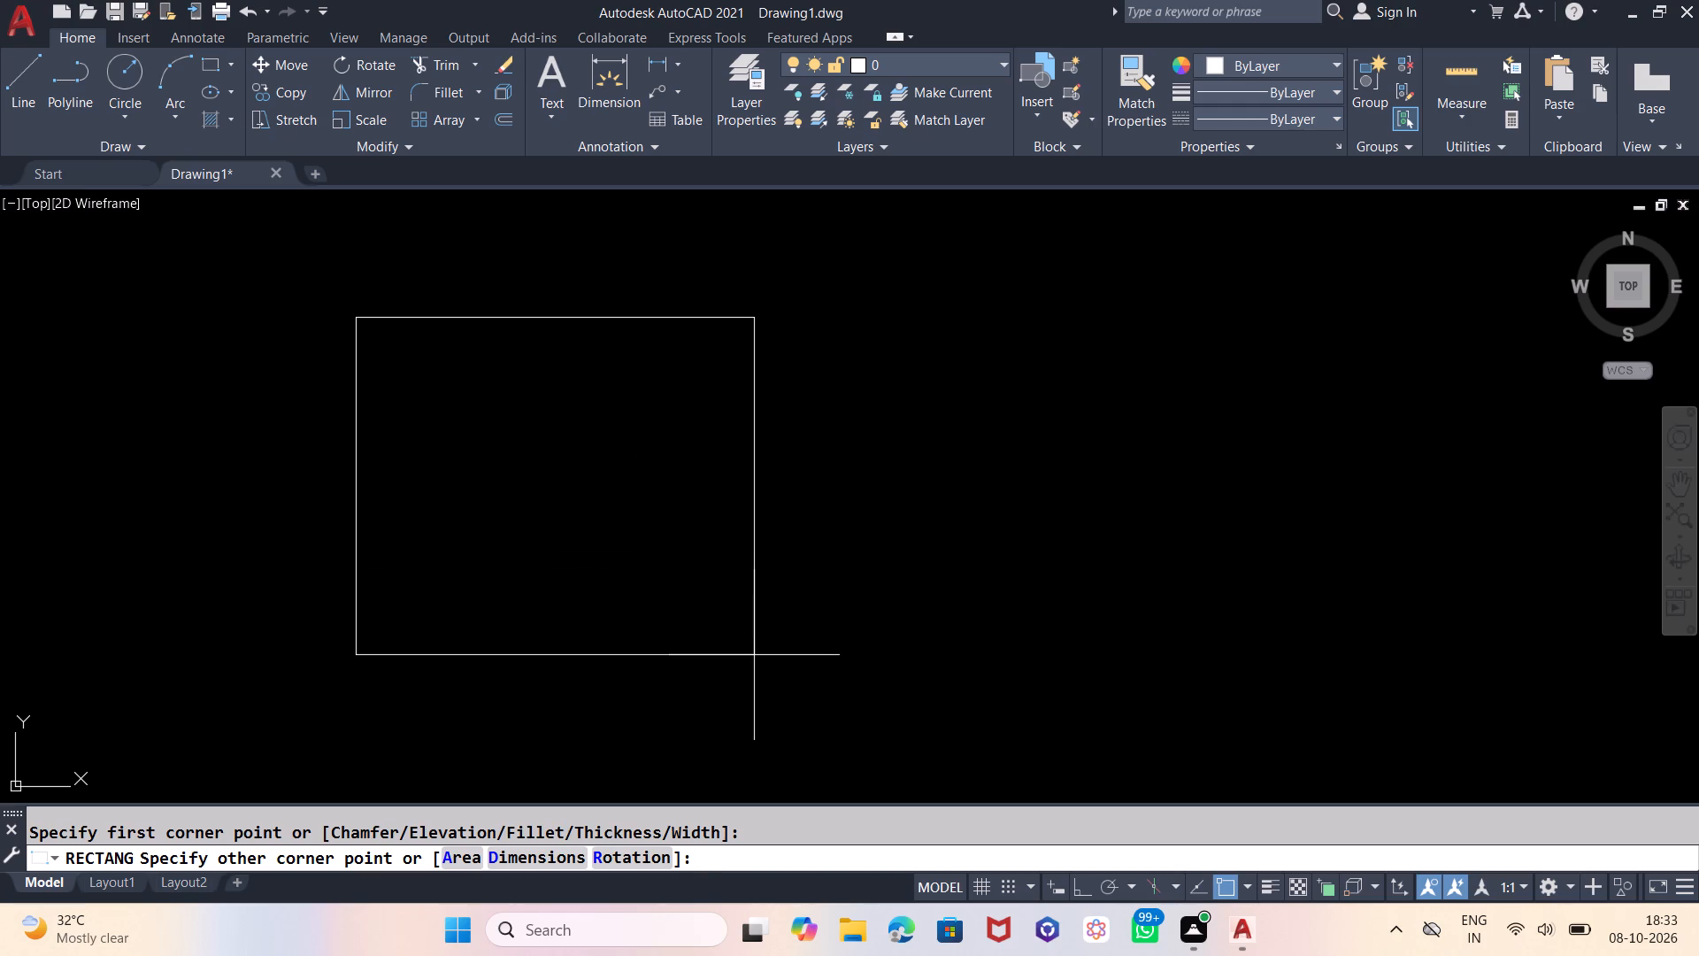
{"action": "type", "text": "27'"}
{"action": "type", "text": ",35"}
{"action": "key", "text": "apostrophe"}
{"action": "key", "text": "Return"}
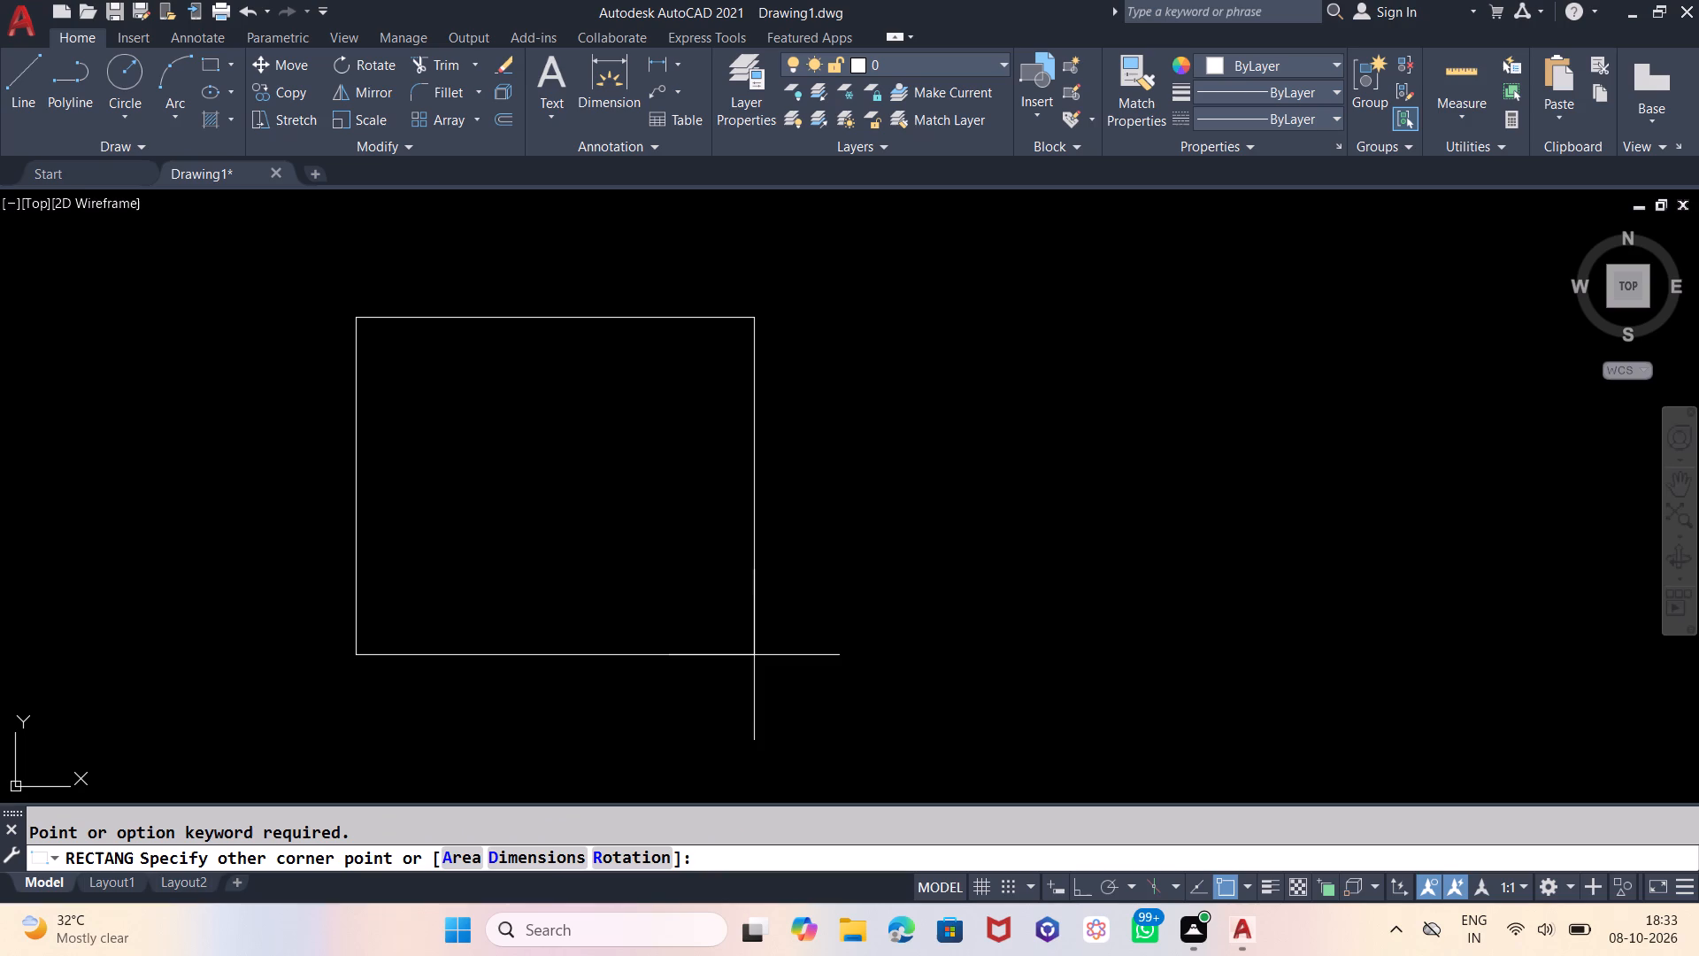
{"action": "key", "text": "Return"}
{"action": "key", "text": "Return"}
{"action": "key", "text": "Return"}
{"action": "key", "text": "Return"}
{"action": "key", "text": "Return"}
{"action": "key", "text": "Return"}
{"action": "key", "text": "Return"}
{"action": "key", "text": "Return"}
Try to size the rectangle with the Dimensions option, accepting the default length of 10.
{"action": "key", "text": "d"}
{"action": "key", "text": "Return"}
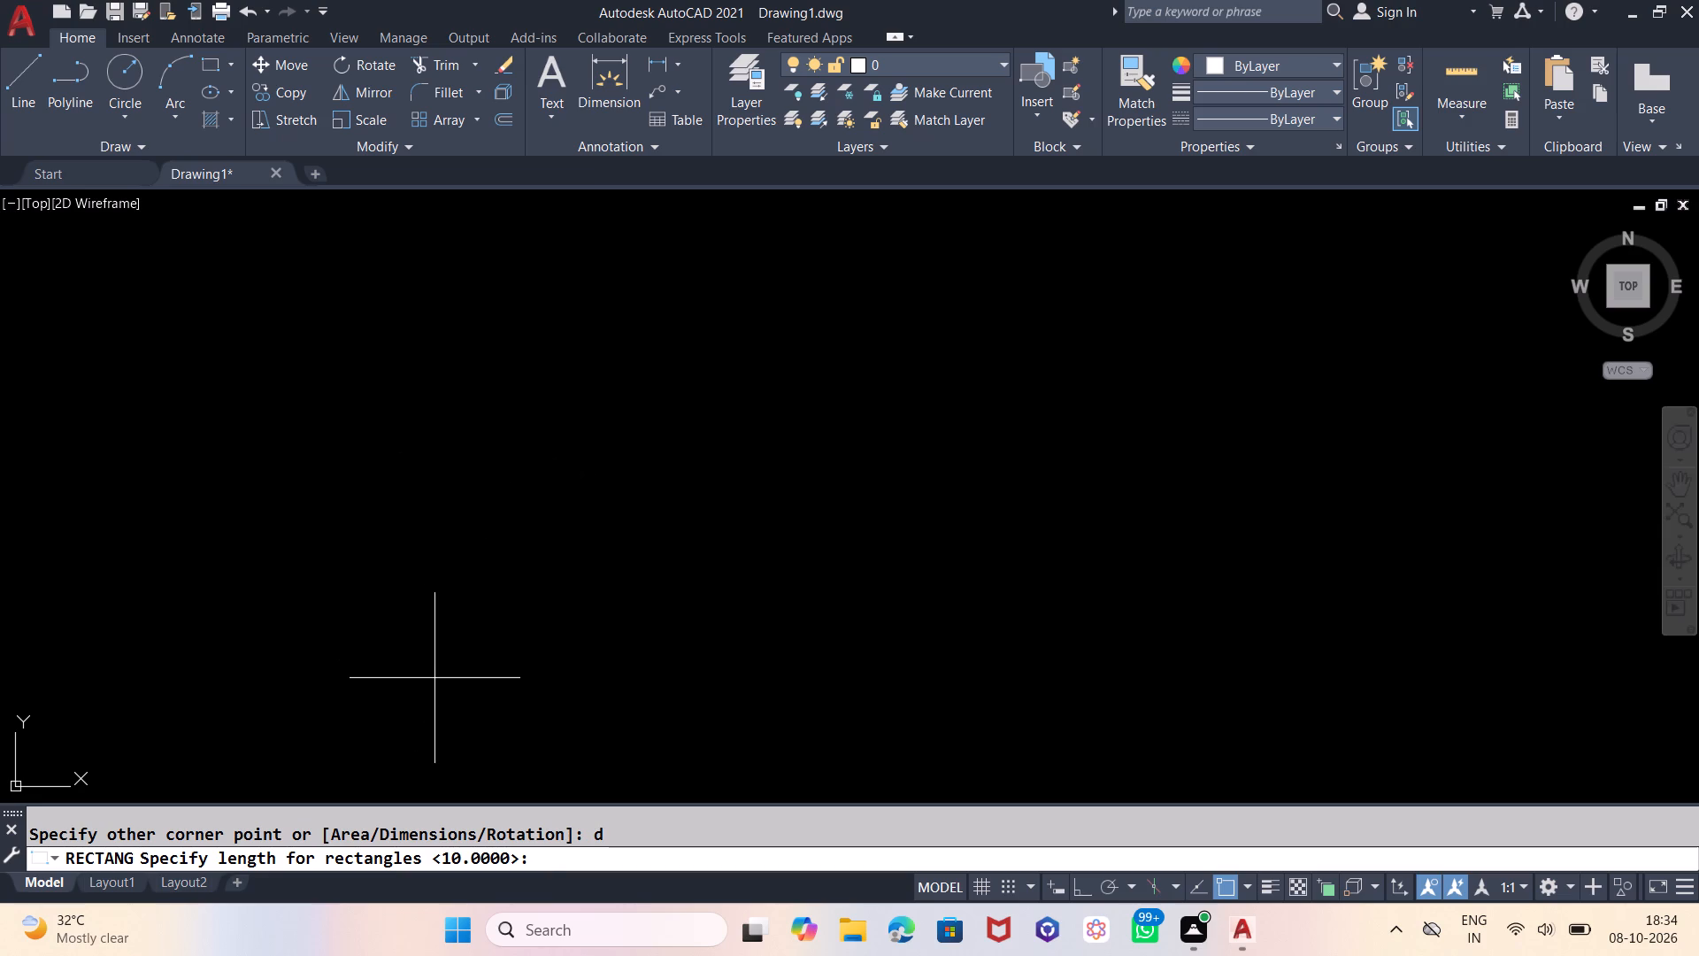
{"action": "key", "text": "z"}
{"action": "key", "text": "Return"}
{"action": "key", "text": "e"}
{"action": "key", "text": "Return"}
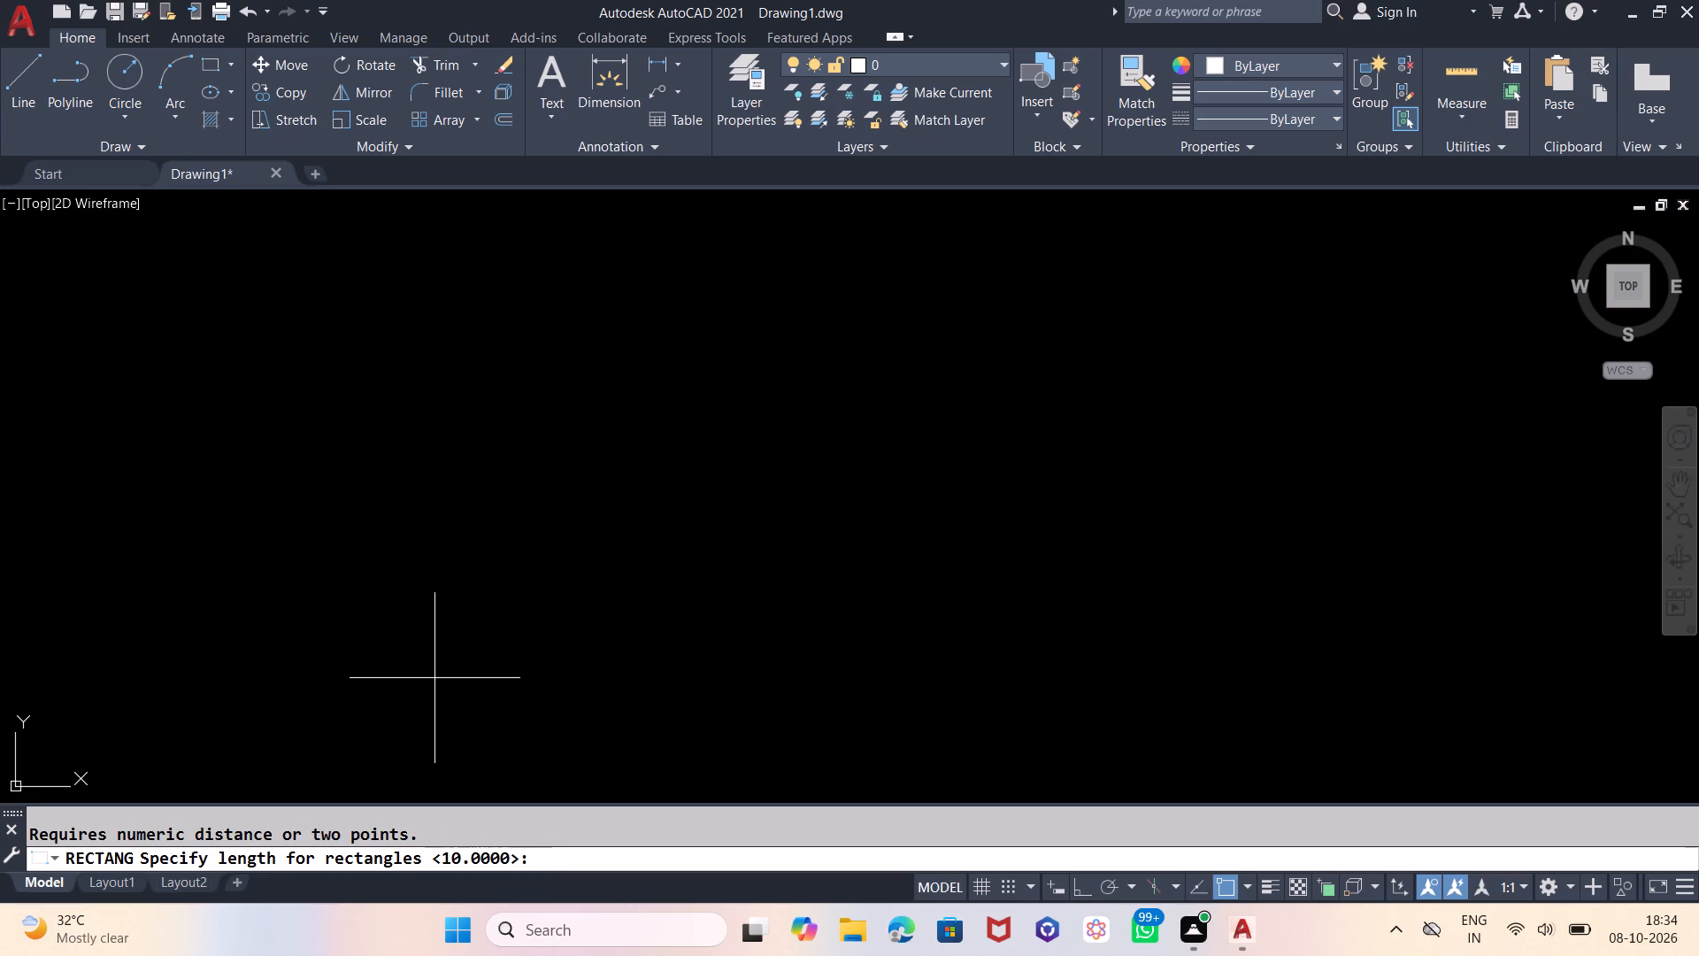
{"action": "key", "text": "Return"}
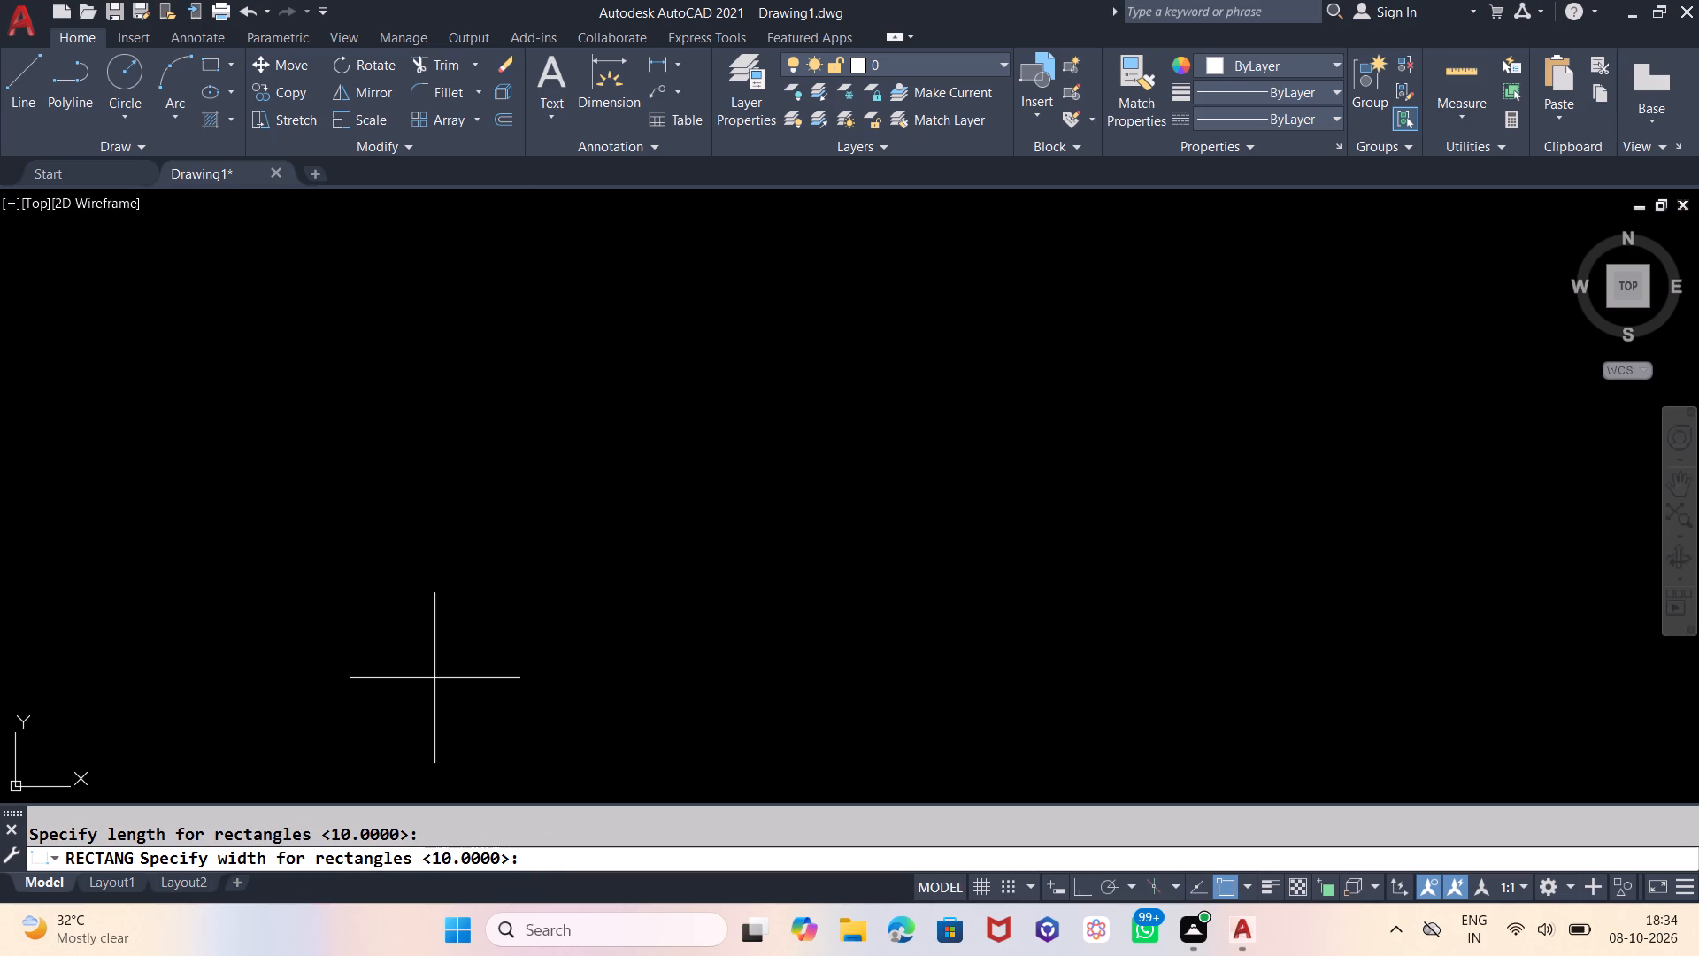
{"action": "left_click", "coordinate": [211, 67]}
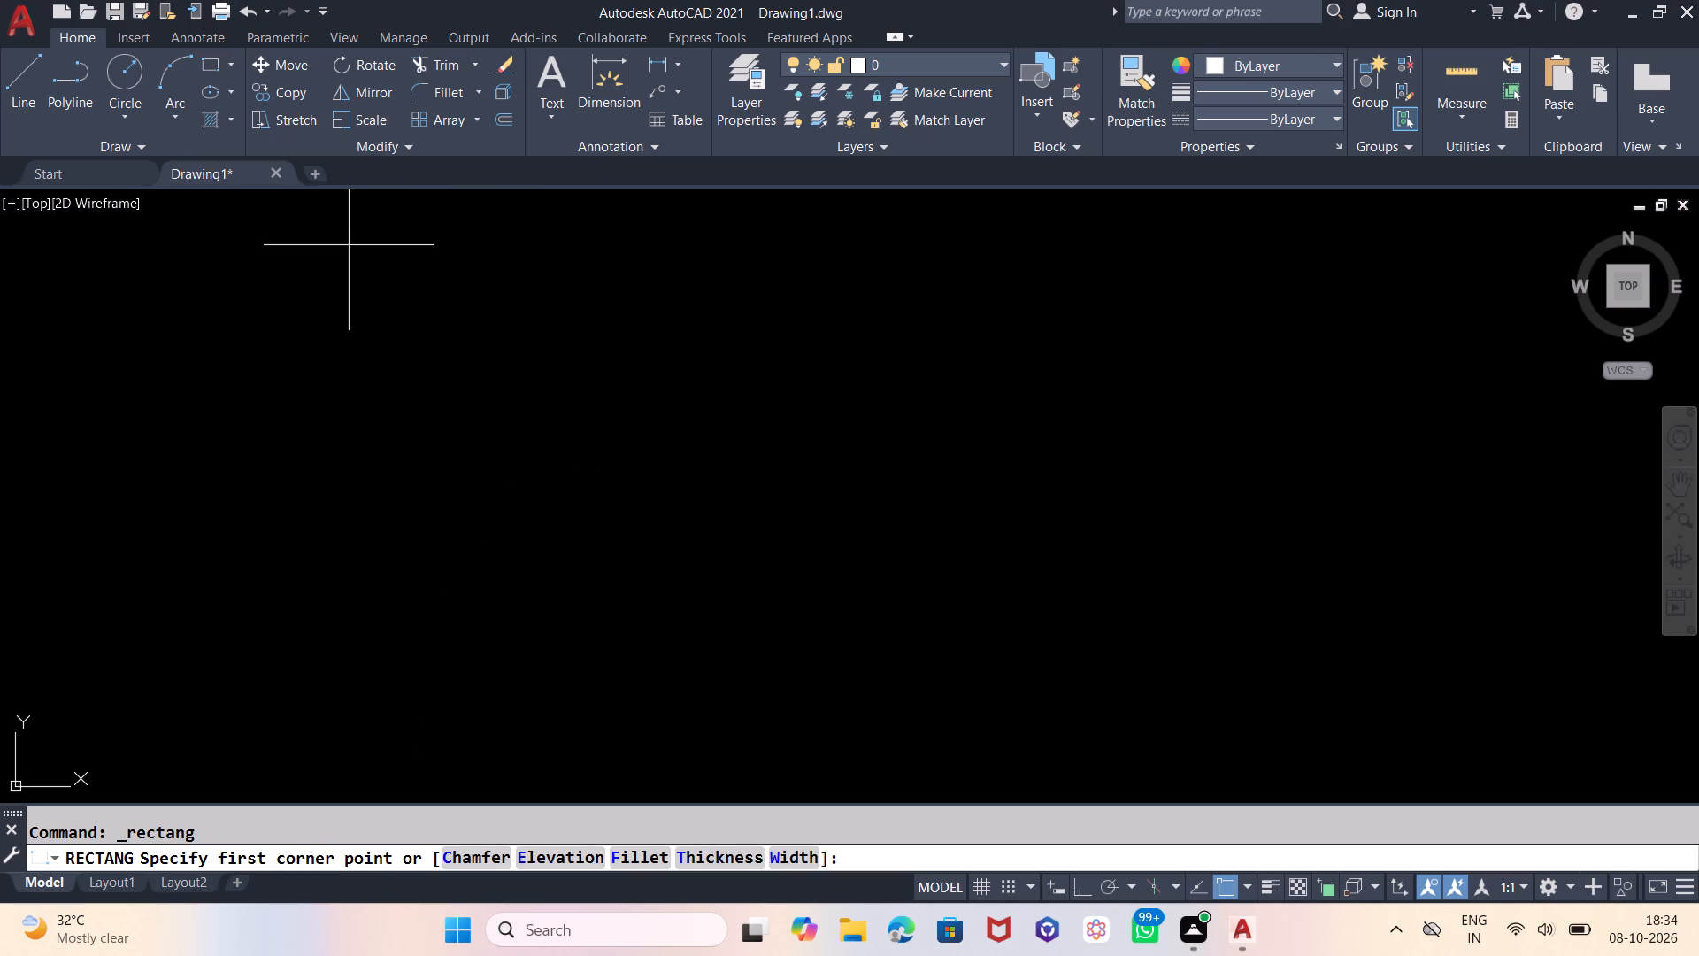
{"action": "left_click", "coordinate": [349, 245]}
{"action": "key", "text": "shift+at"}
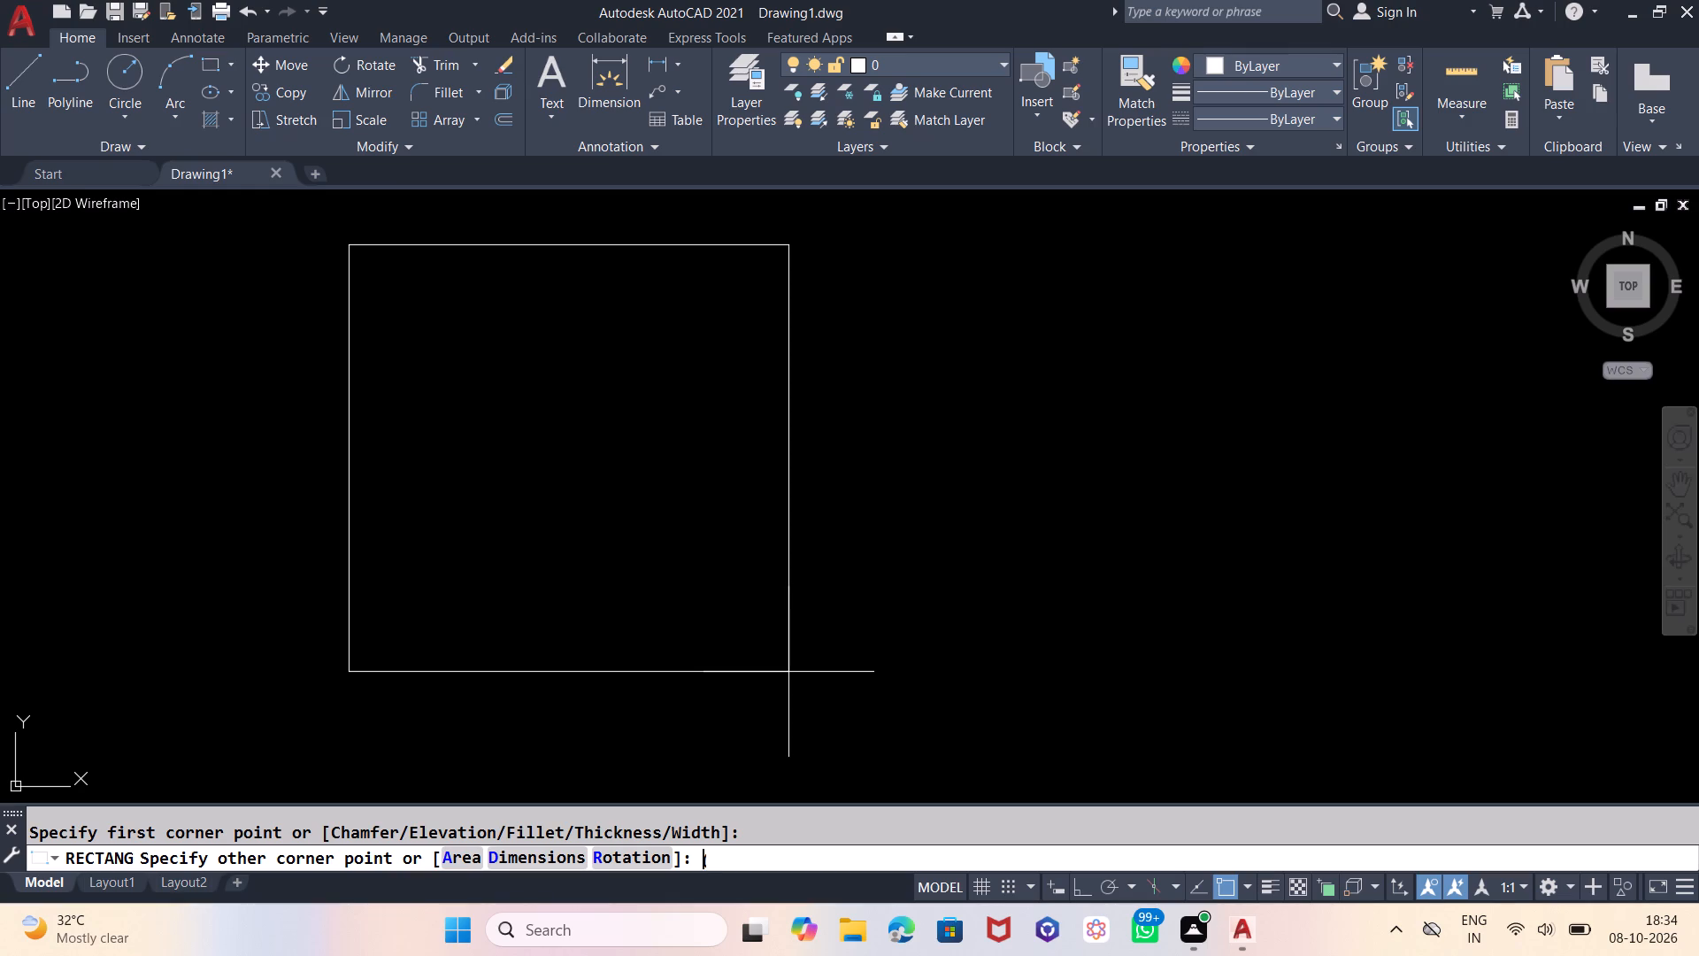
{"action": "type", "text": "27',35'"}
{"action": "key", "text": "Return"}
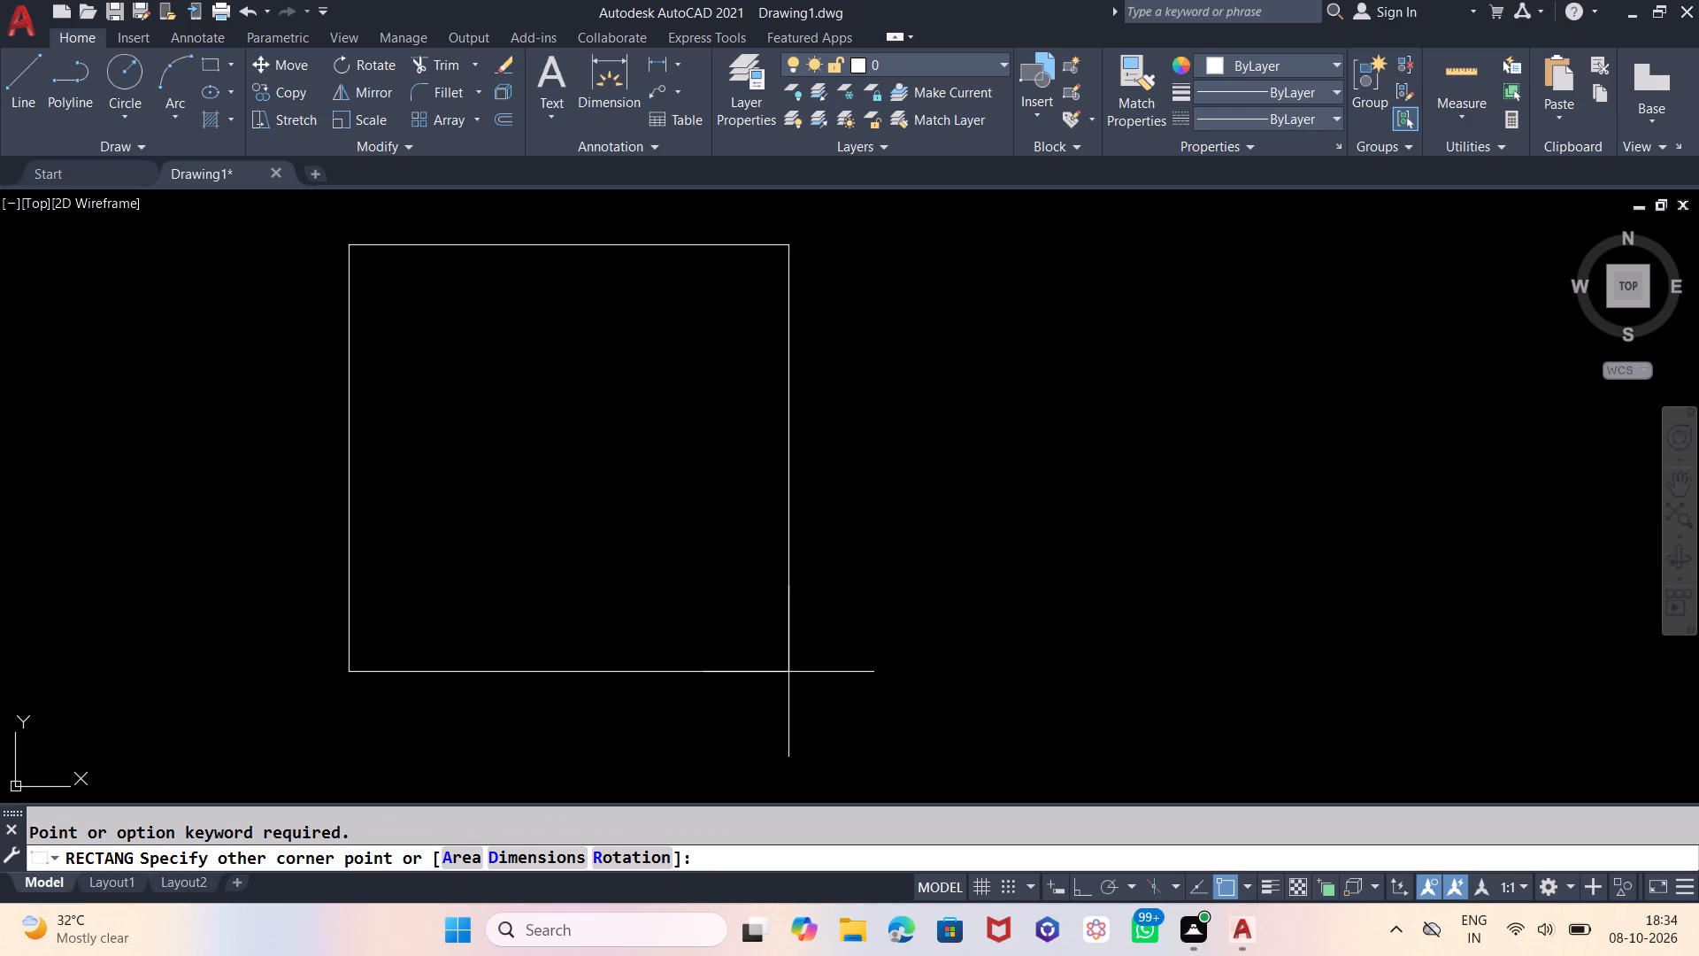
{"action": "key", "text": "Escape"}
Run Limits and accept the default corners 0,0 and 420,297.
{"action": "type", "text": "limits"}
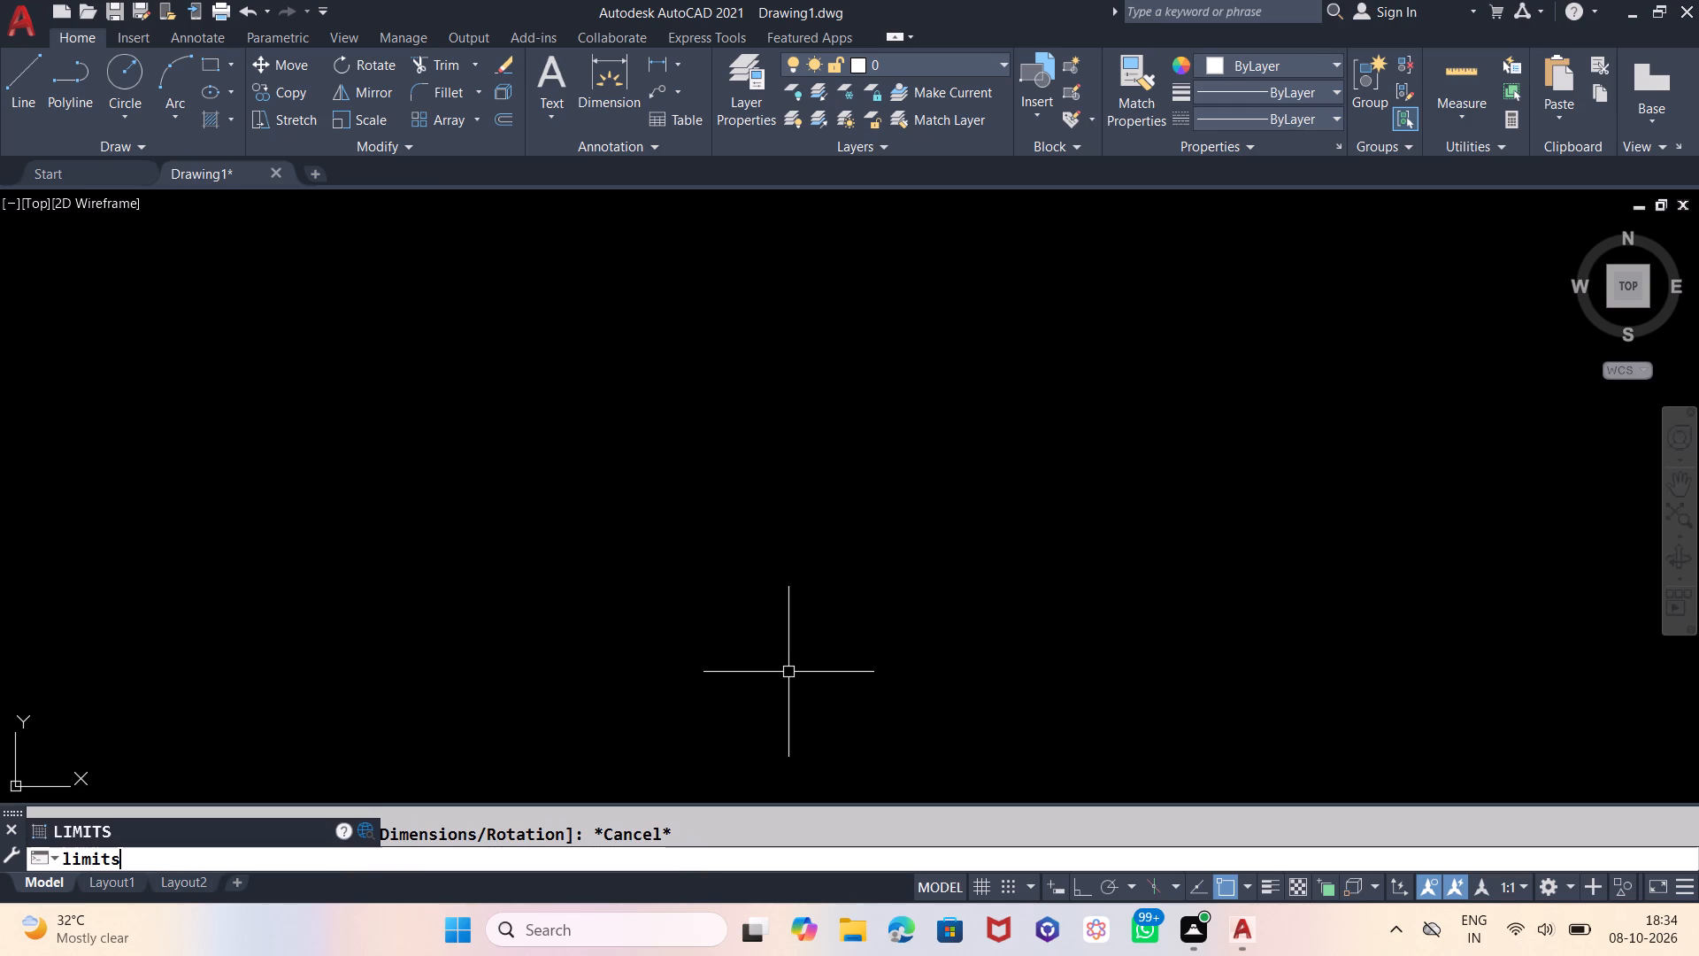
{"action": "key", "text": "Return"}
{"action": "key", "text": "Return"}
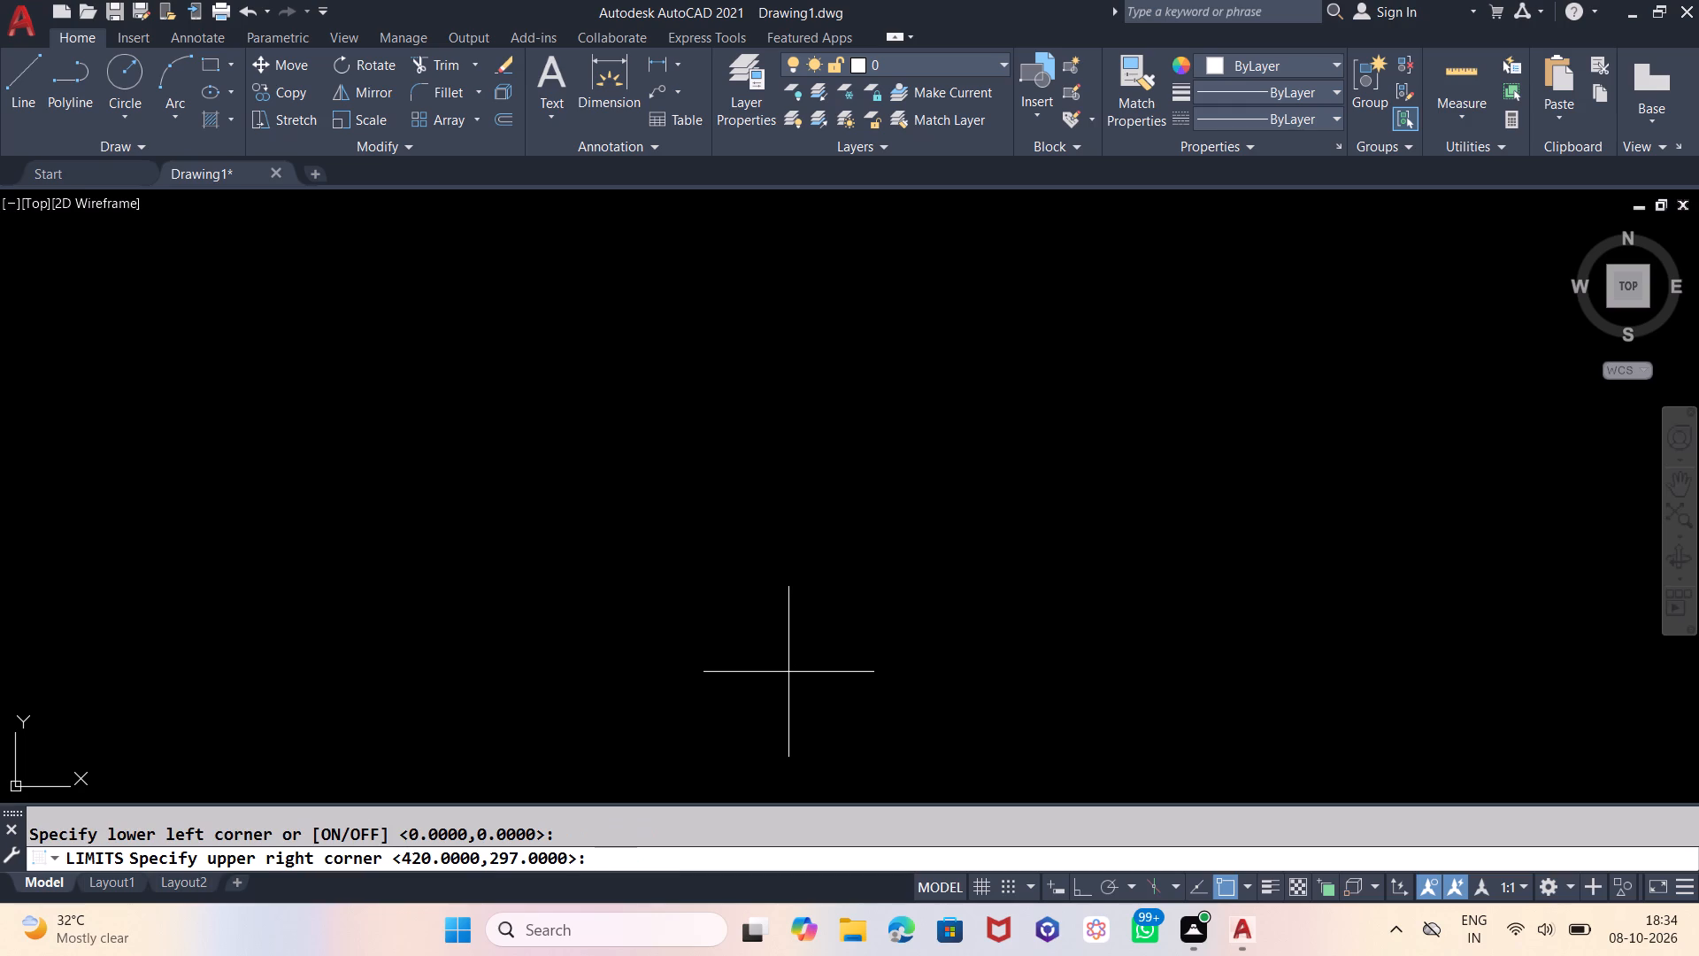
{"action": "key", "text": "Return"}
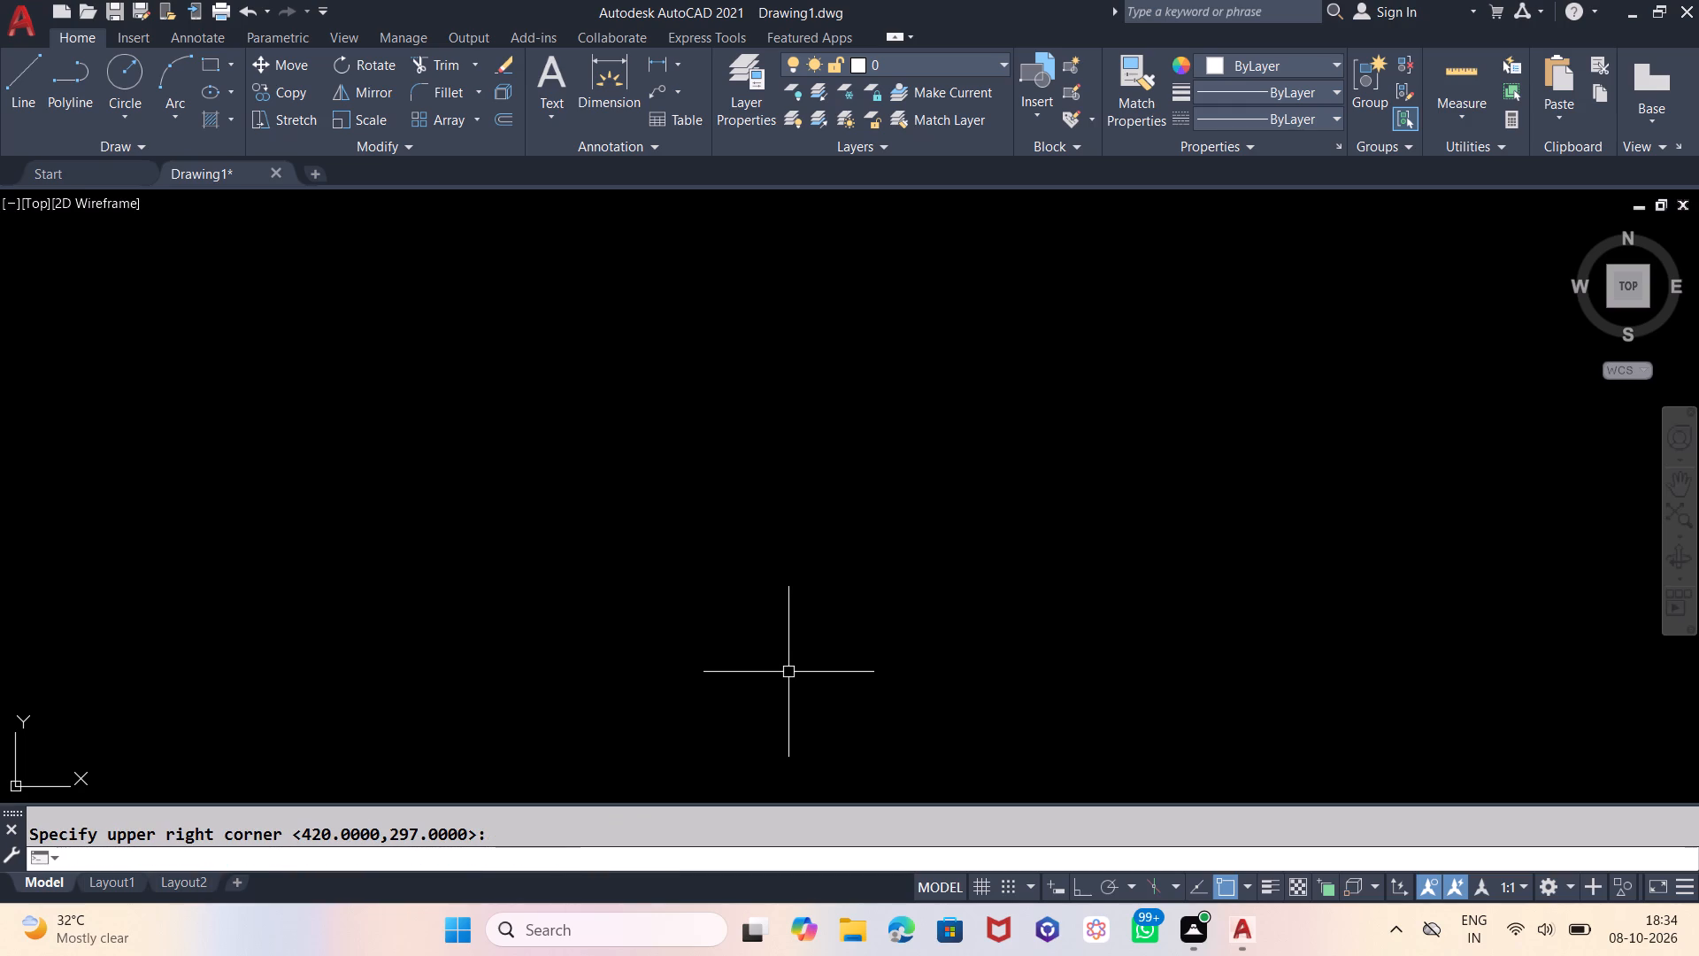
Rerun Limits from 0,0, try 45',45' as the upper right corner, and pick that corner freely in the drawing area instead.
{"action": "key", "text": "Return"}
{"action": "key", "text": "Return"}
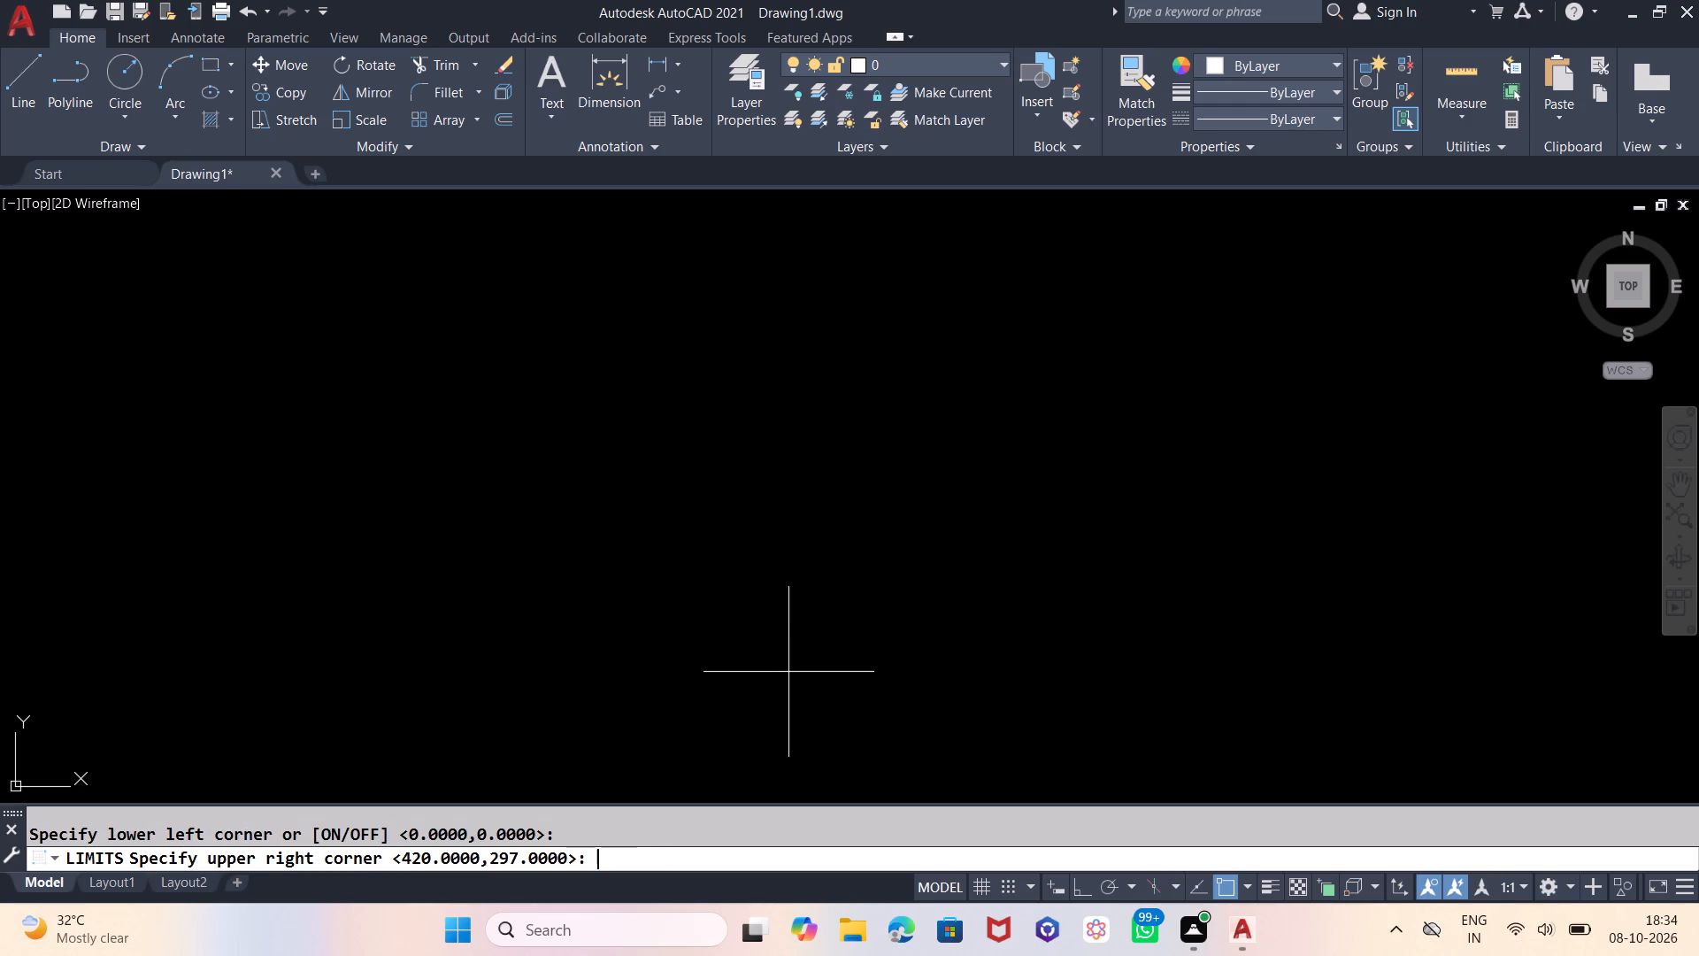
{"action": "type", "text": "45',"}
{"action": "type", "text": "45'"}
{"action": "key", "text": "Return"}
{"action": "key", "text": "z"}
{"action": "key", "text": "Return"}
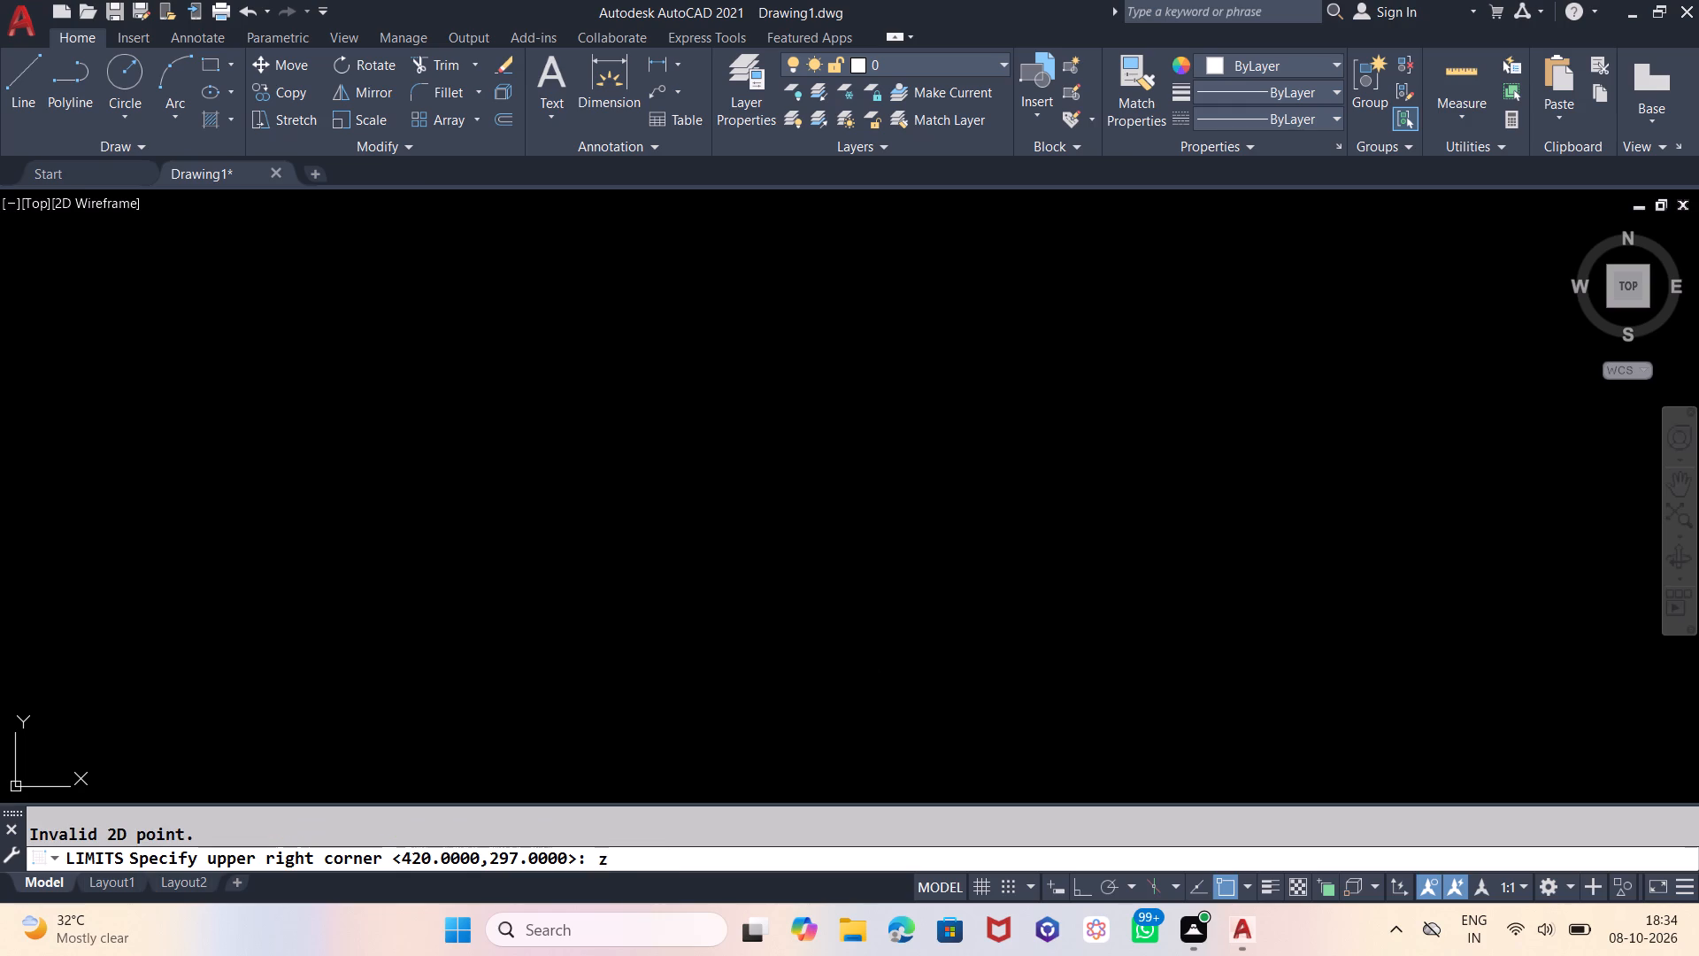
{"action": "key", "text": "e"}
{"action": "key", "text": "Return"}
{"action": "left_click", "coordinate": [336, 335]}
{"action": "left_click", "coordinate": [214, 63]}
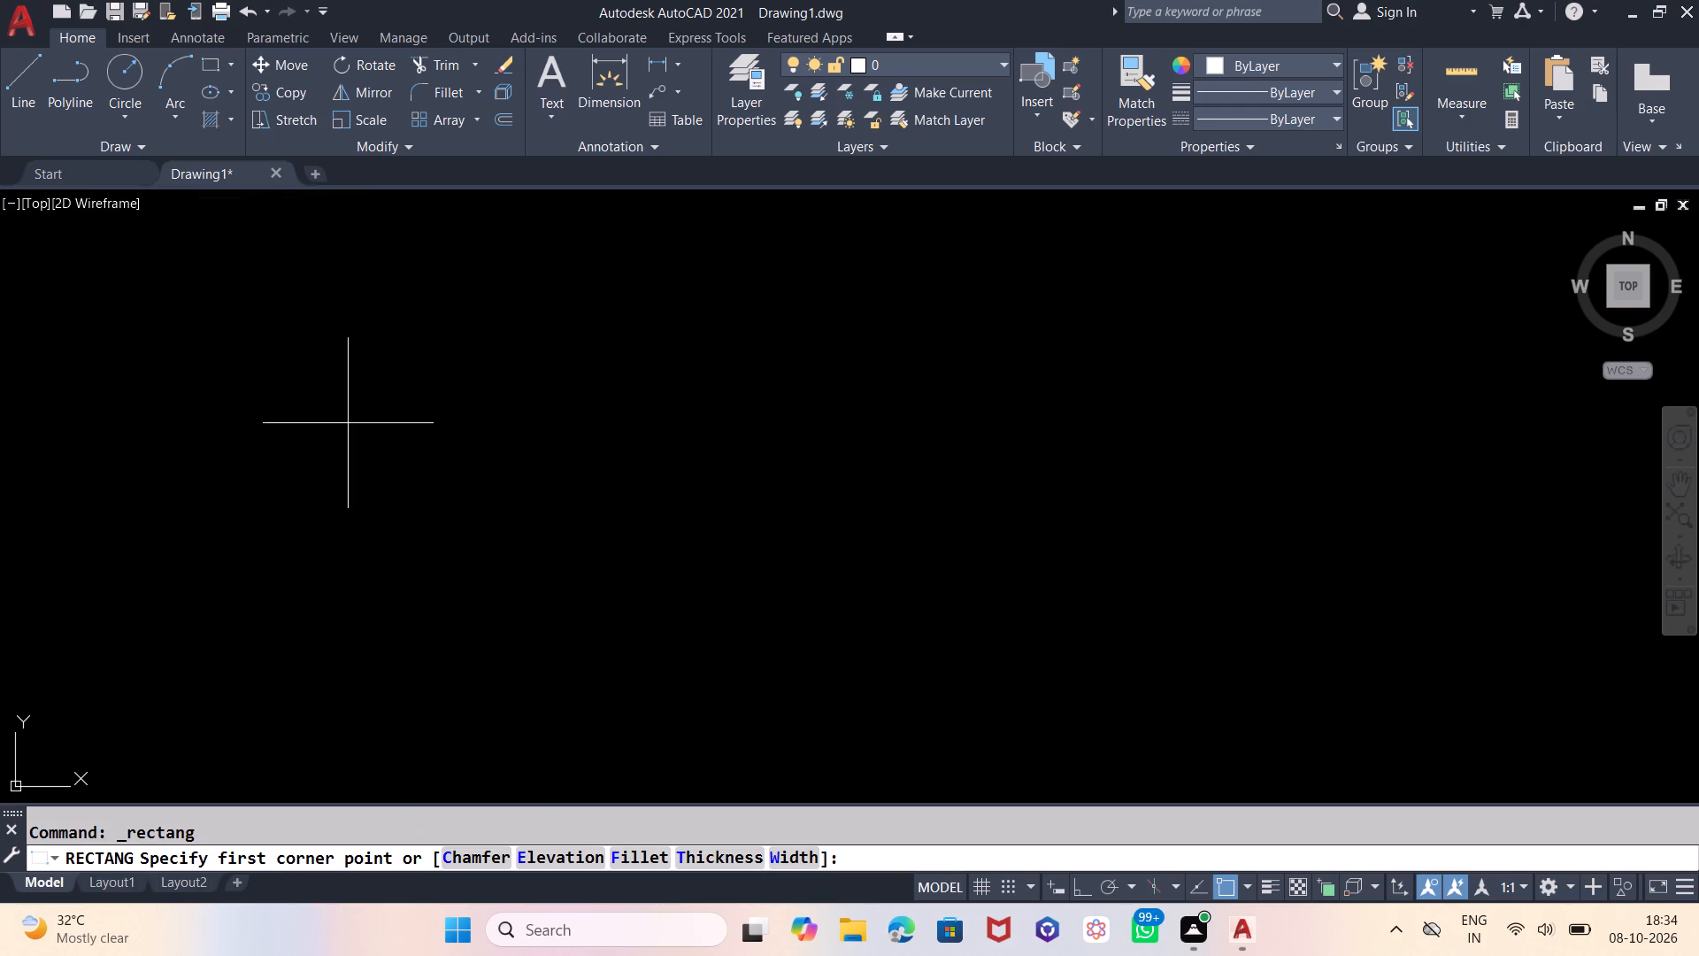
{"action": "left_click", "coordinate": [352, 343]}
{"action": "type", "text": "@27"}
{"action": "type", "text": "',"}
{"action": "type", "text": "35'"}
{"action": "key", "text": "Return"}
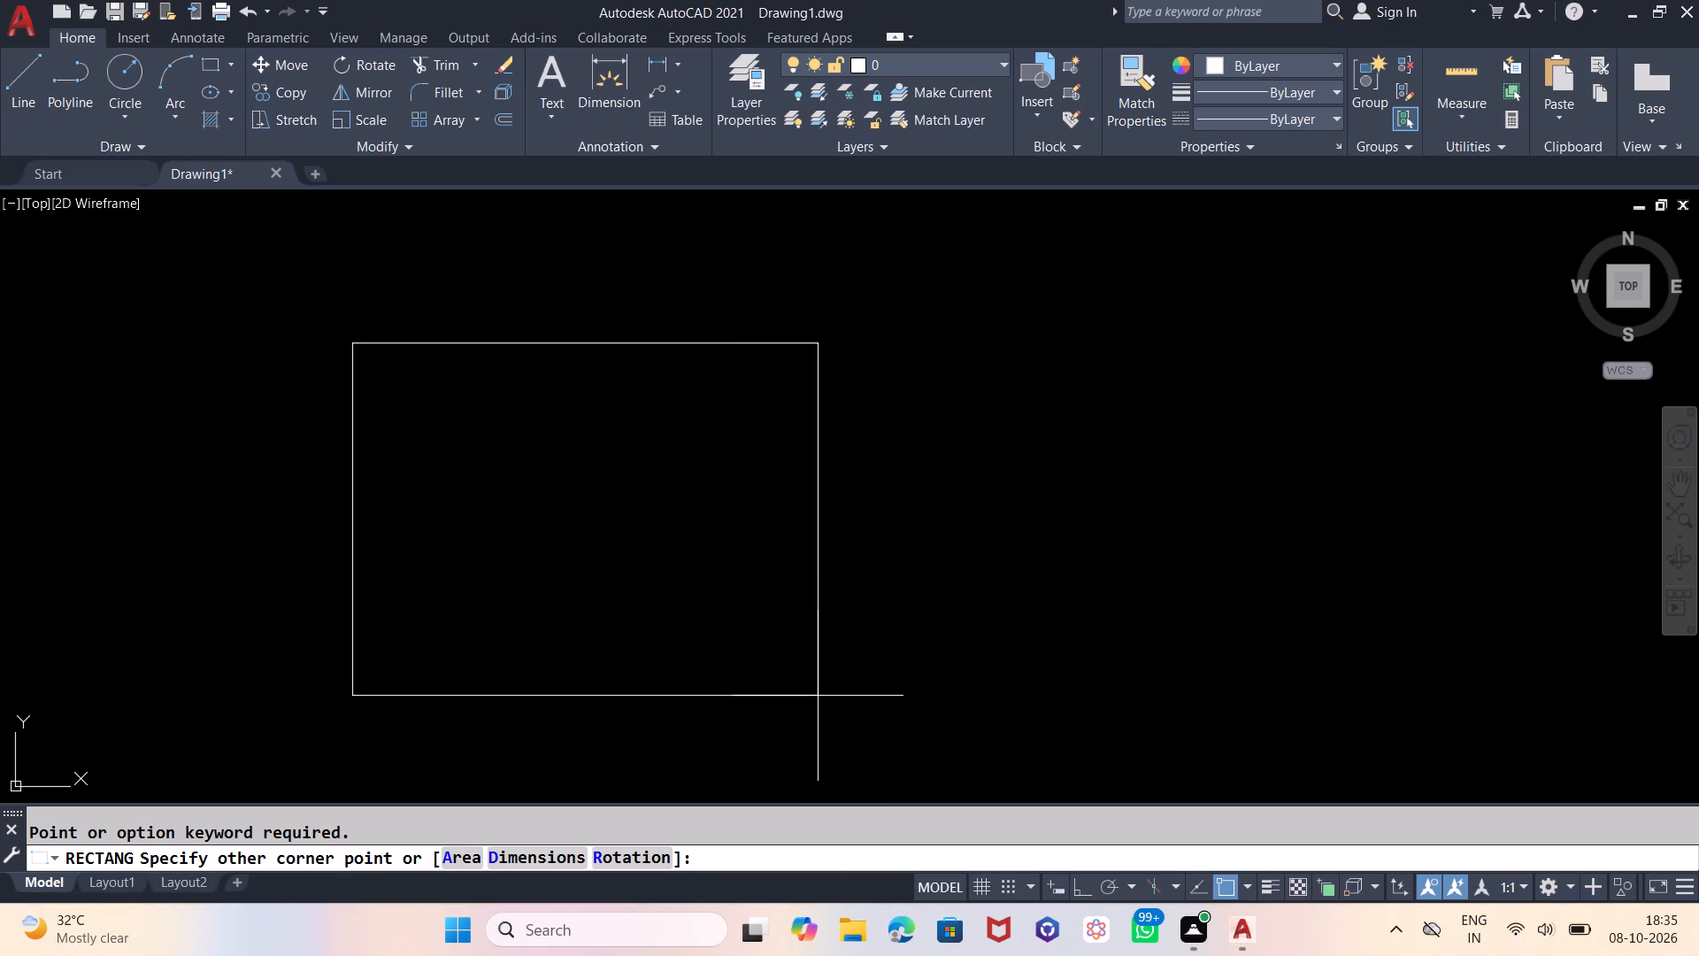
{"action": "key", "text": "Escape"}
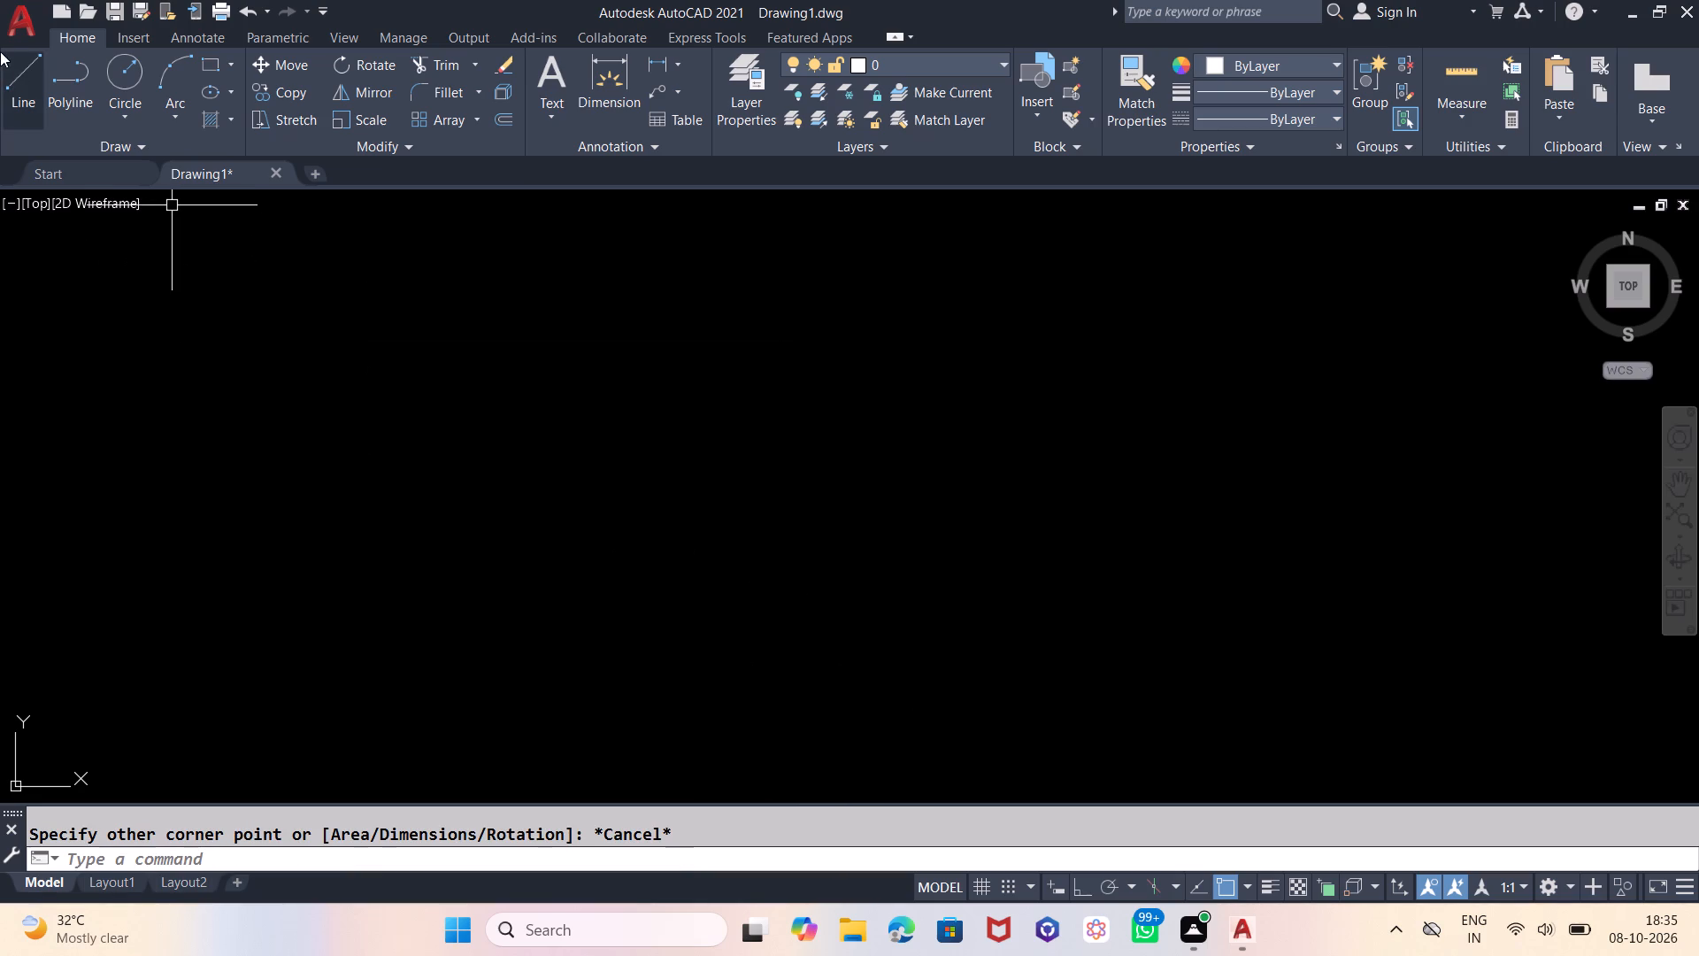
Turn Ortho on and try to draw a 35' vertical line downward from a freely picked start point.
{"action": "left_click", "coordinate": [26, 78]}
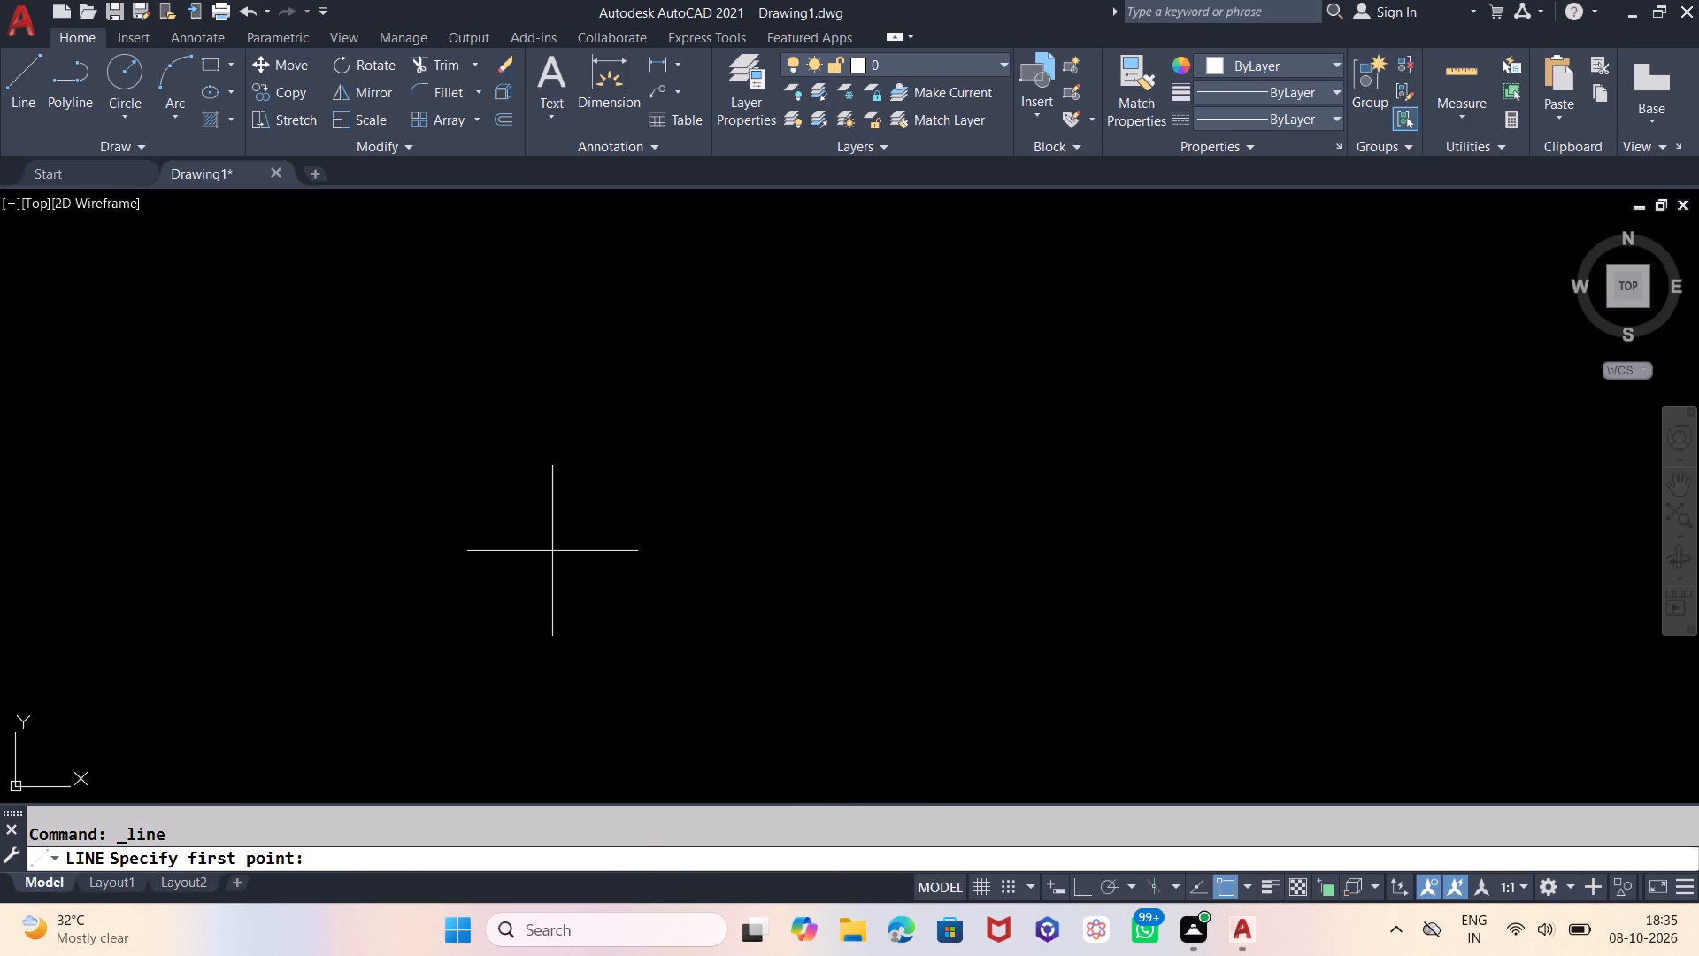
{"action": "key", "text": "F8"}
{"action": "left_click", "coordinate": [488, 312]}
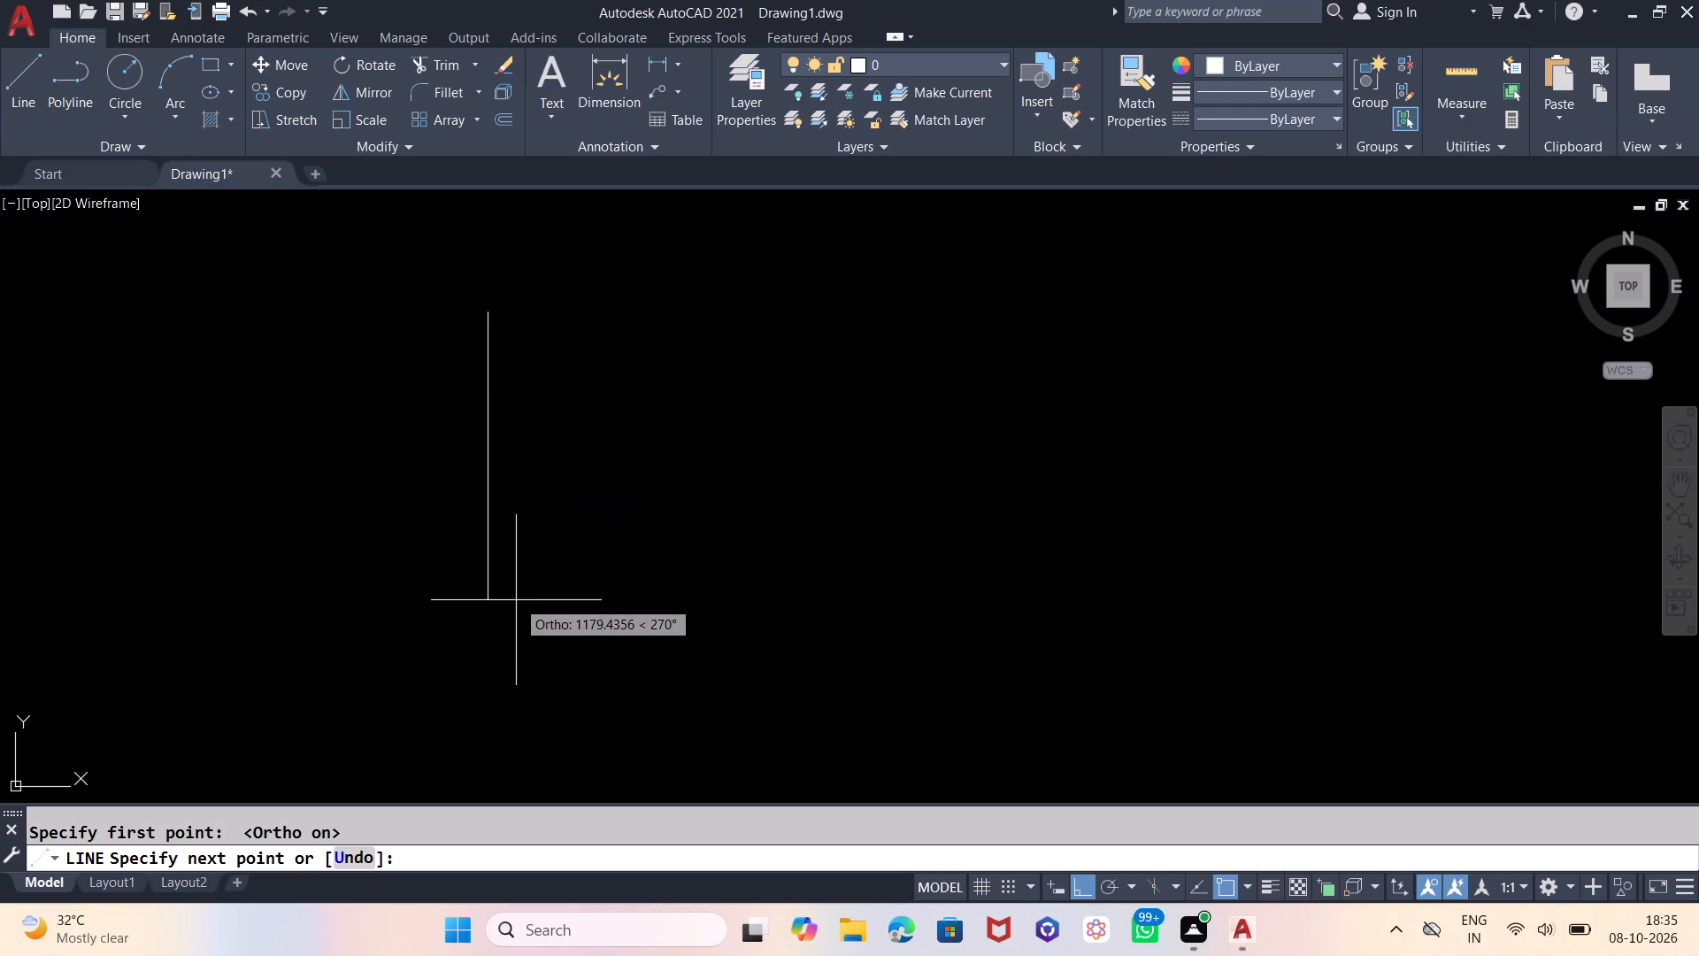
{"action": "type", "text": "35'"}
{"action": "key", "text": "Return"}
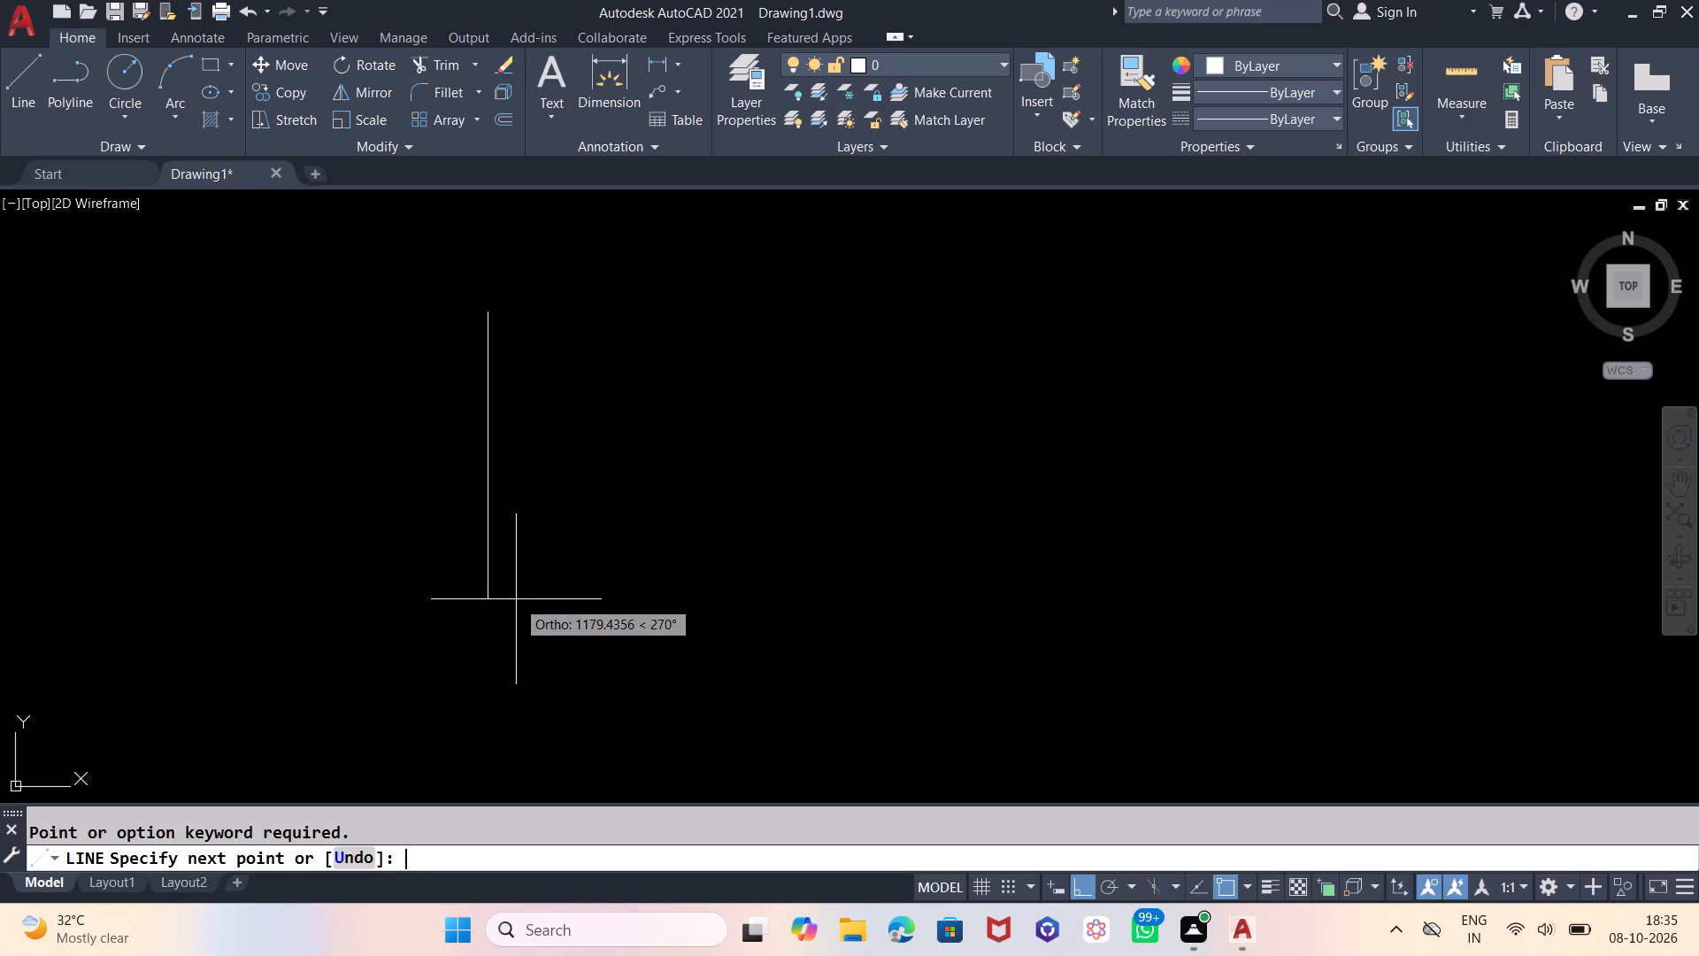
{"action": "key", "text": "Return"}
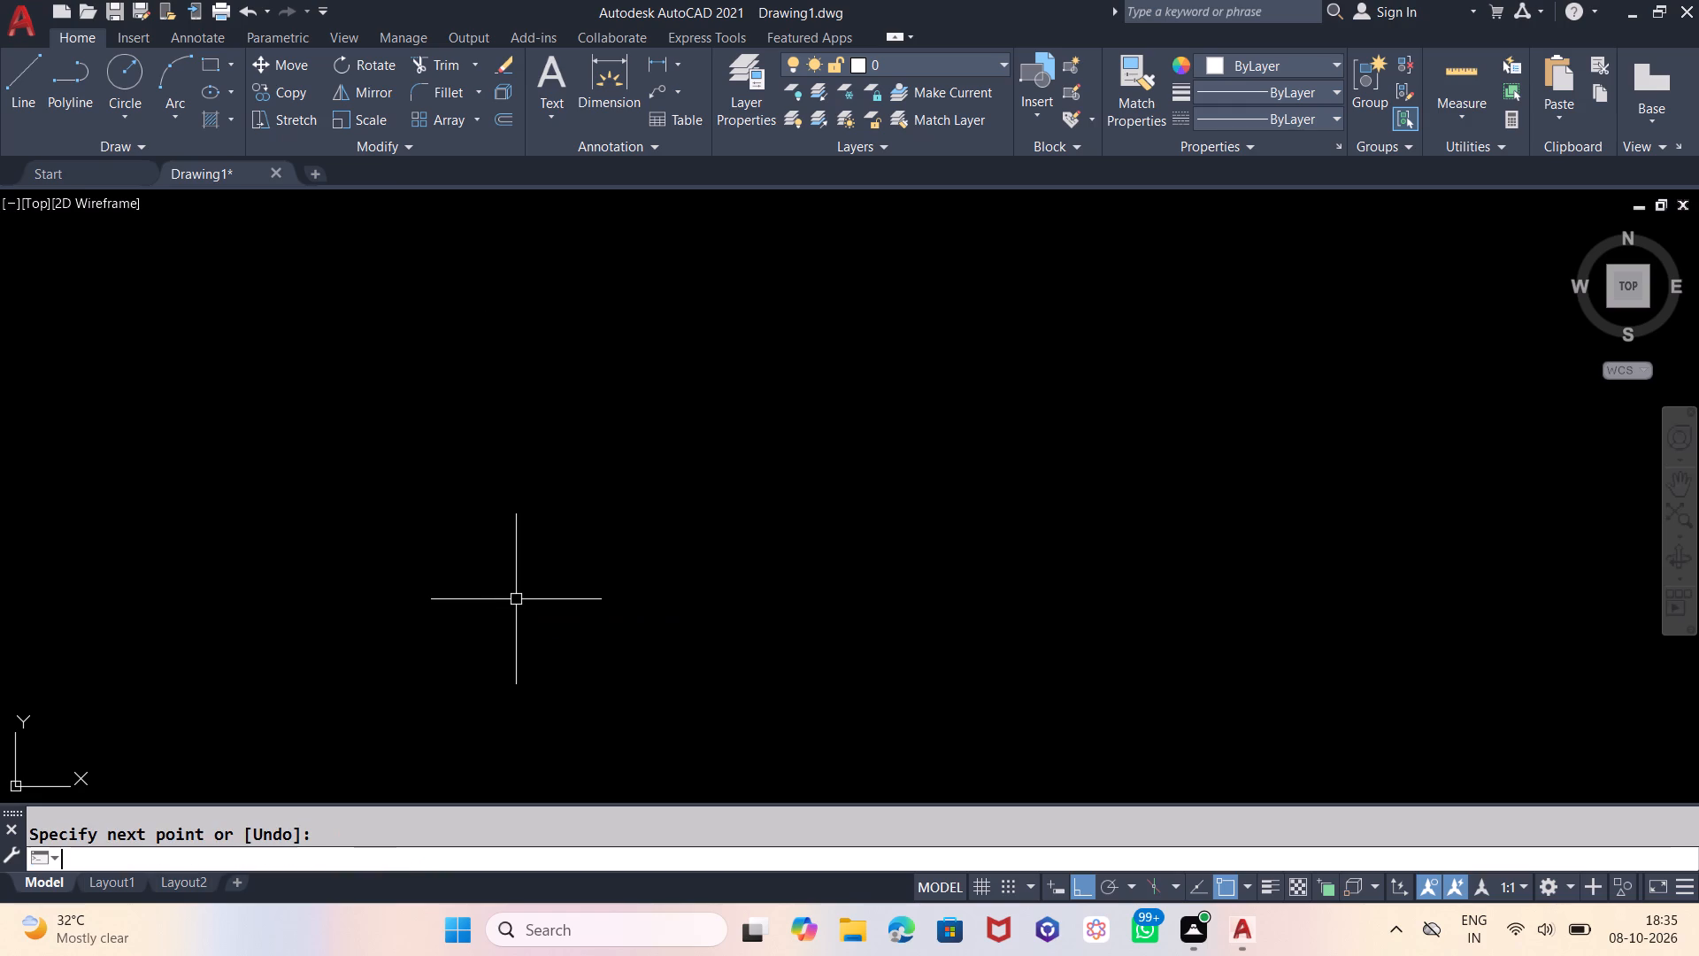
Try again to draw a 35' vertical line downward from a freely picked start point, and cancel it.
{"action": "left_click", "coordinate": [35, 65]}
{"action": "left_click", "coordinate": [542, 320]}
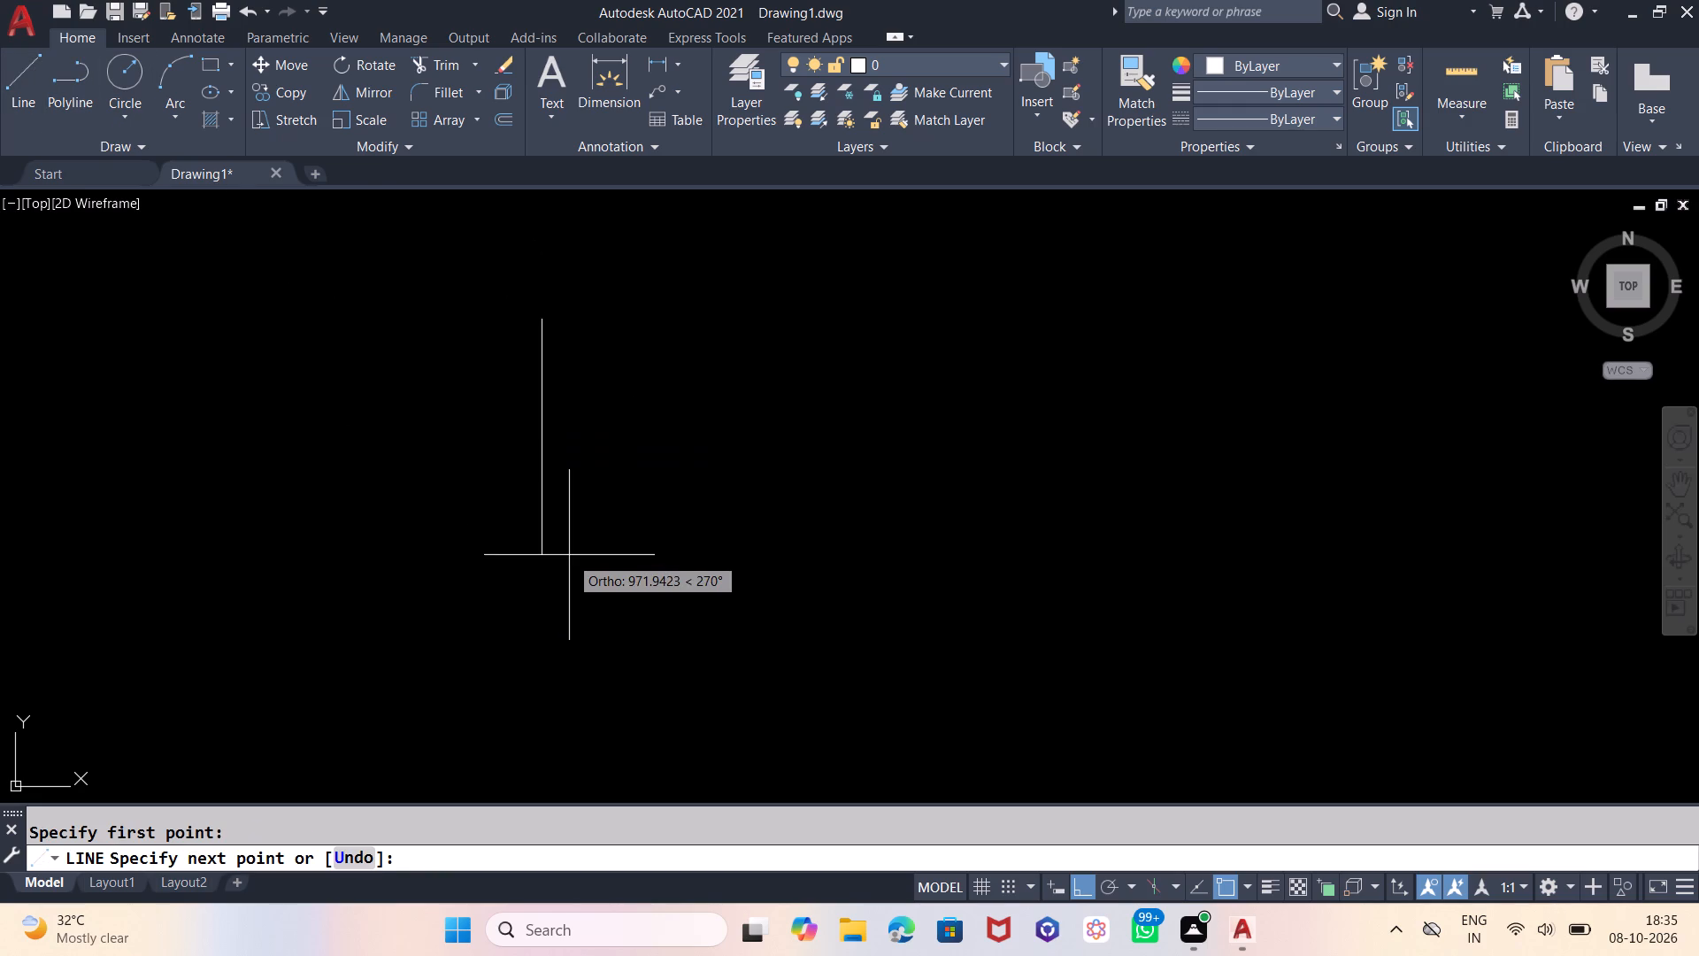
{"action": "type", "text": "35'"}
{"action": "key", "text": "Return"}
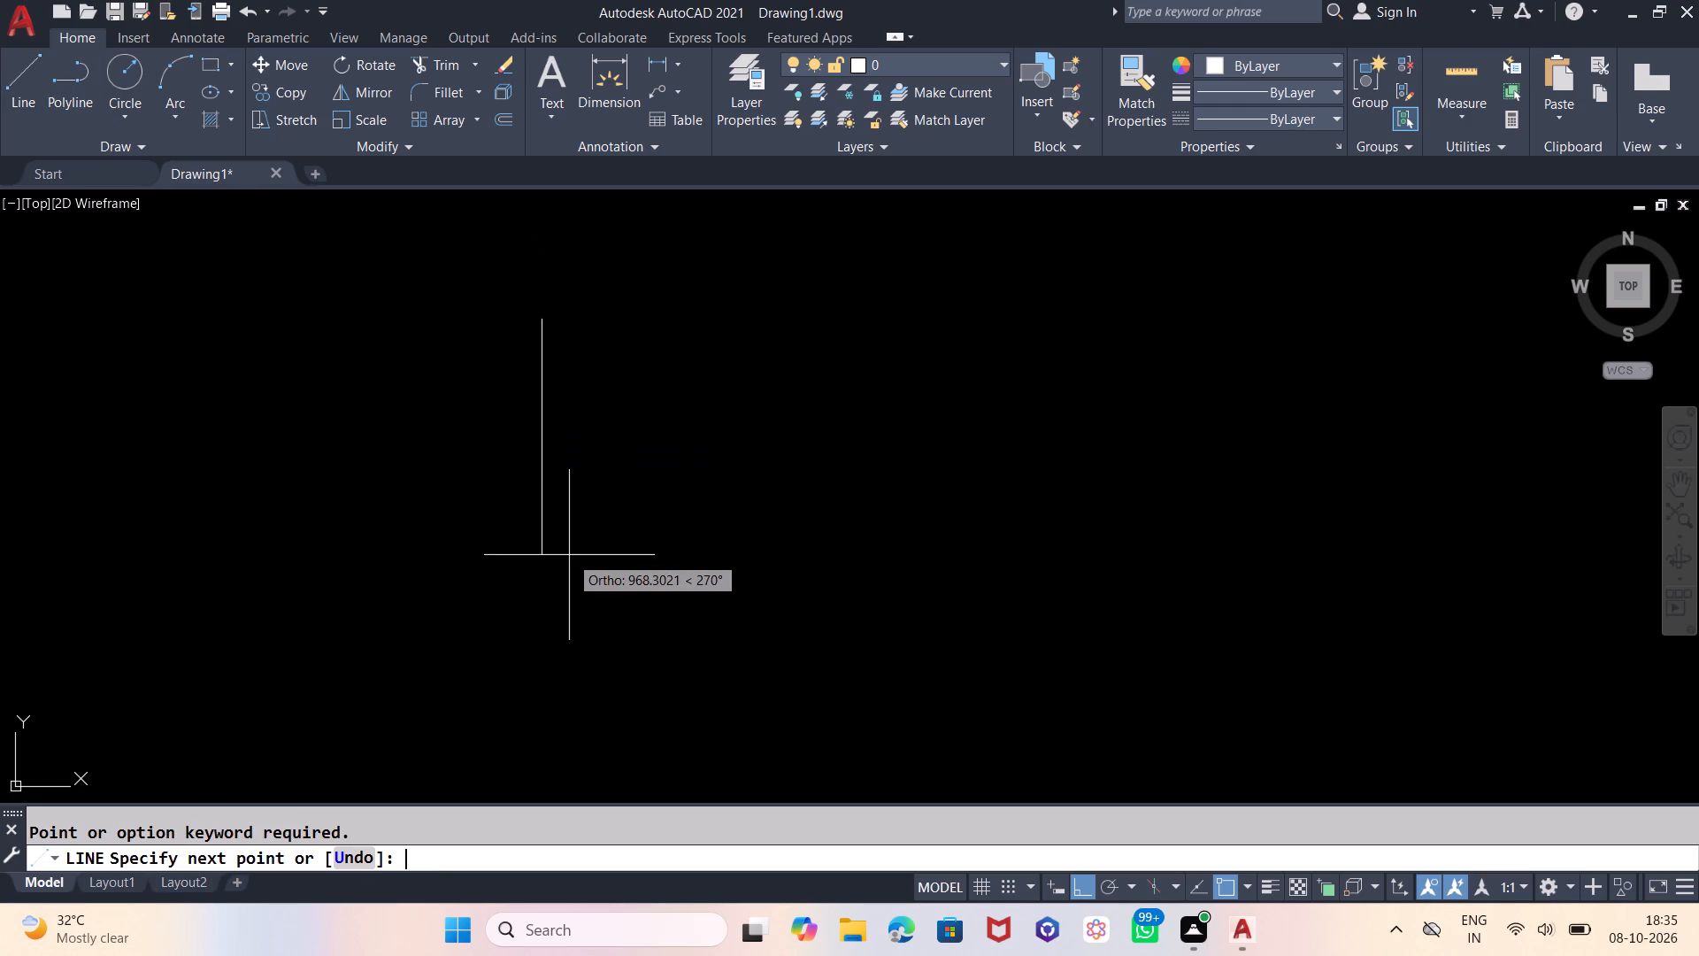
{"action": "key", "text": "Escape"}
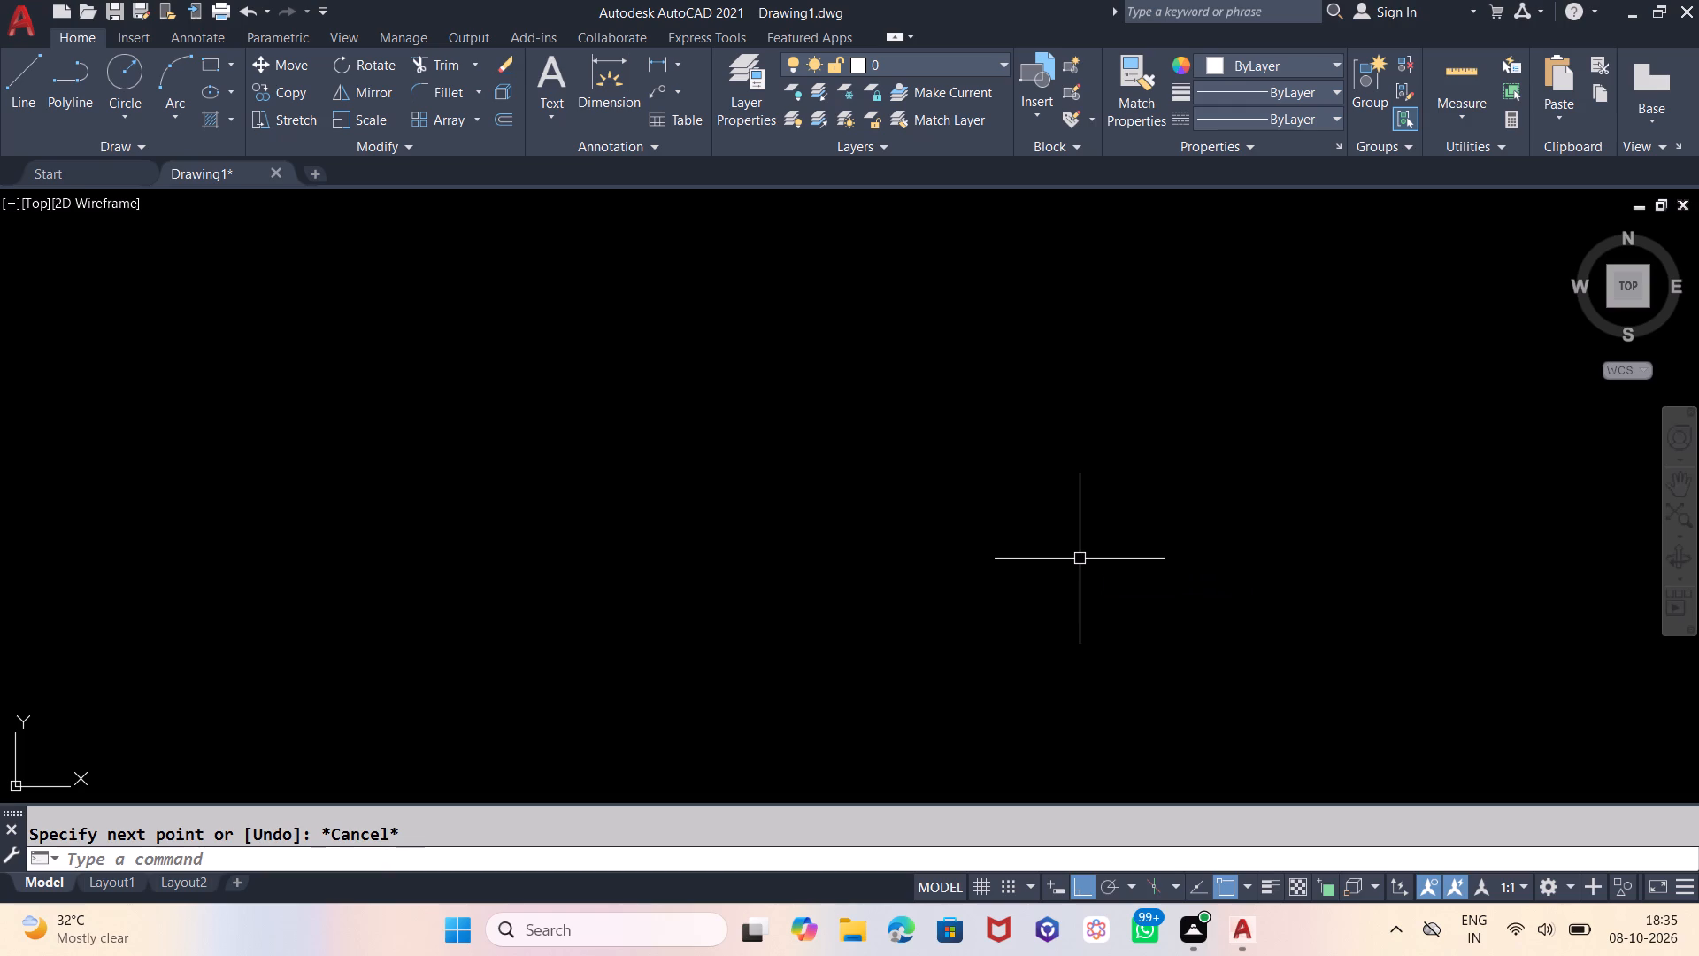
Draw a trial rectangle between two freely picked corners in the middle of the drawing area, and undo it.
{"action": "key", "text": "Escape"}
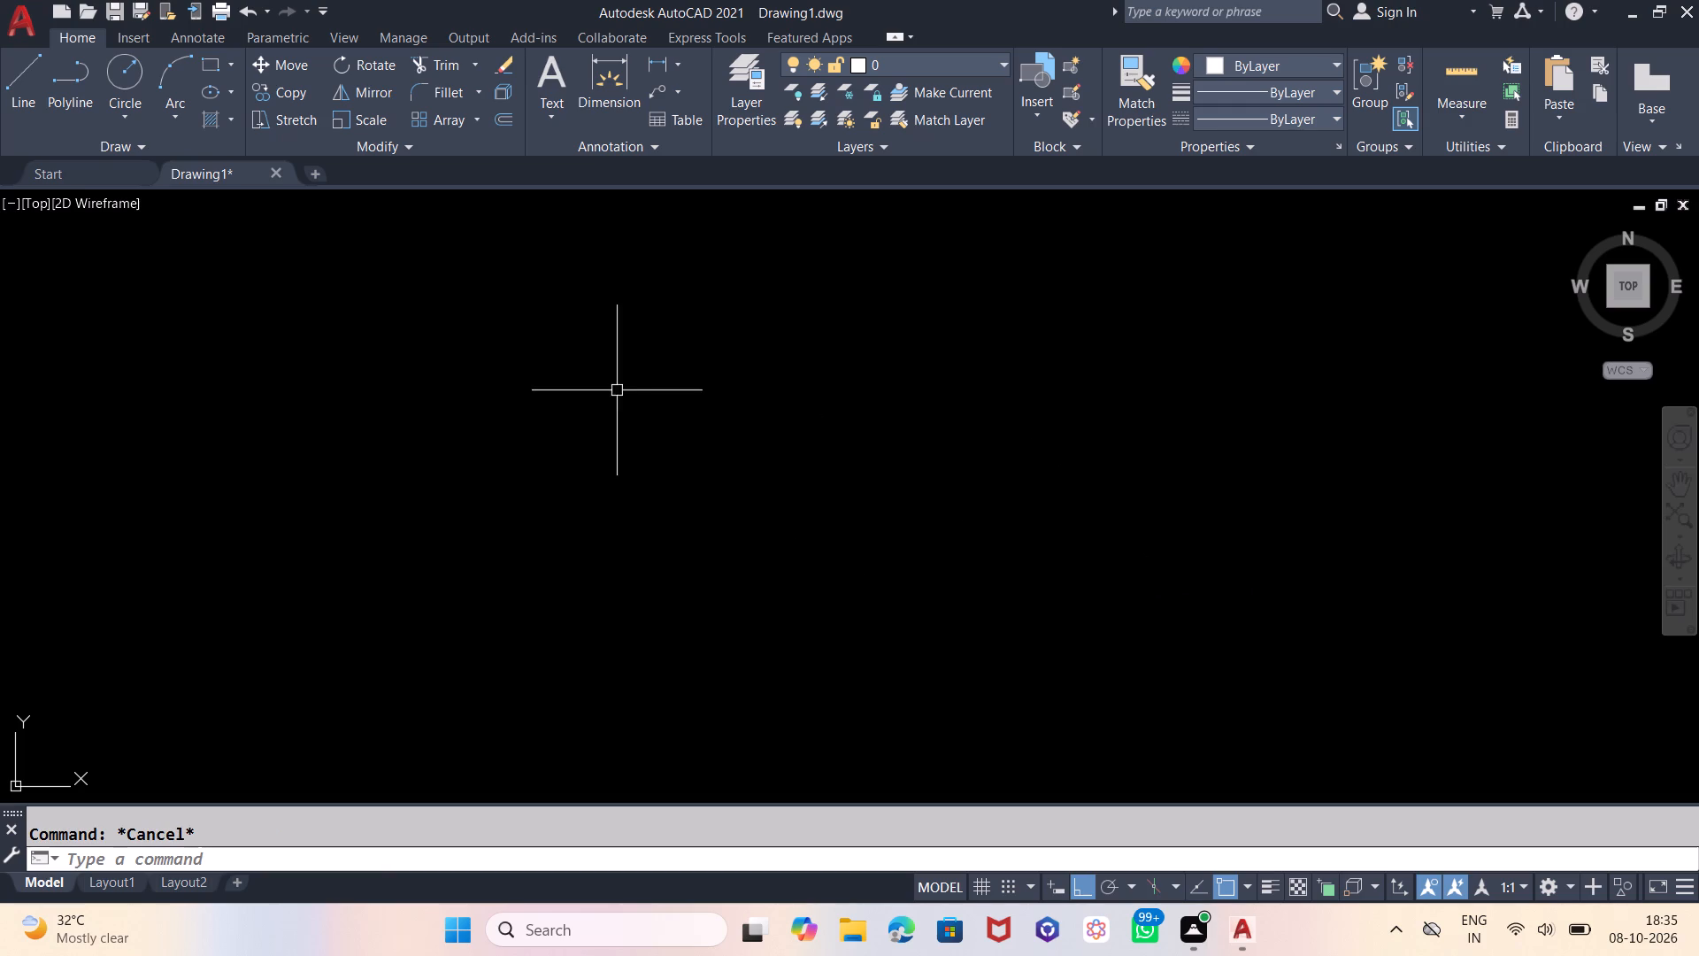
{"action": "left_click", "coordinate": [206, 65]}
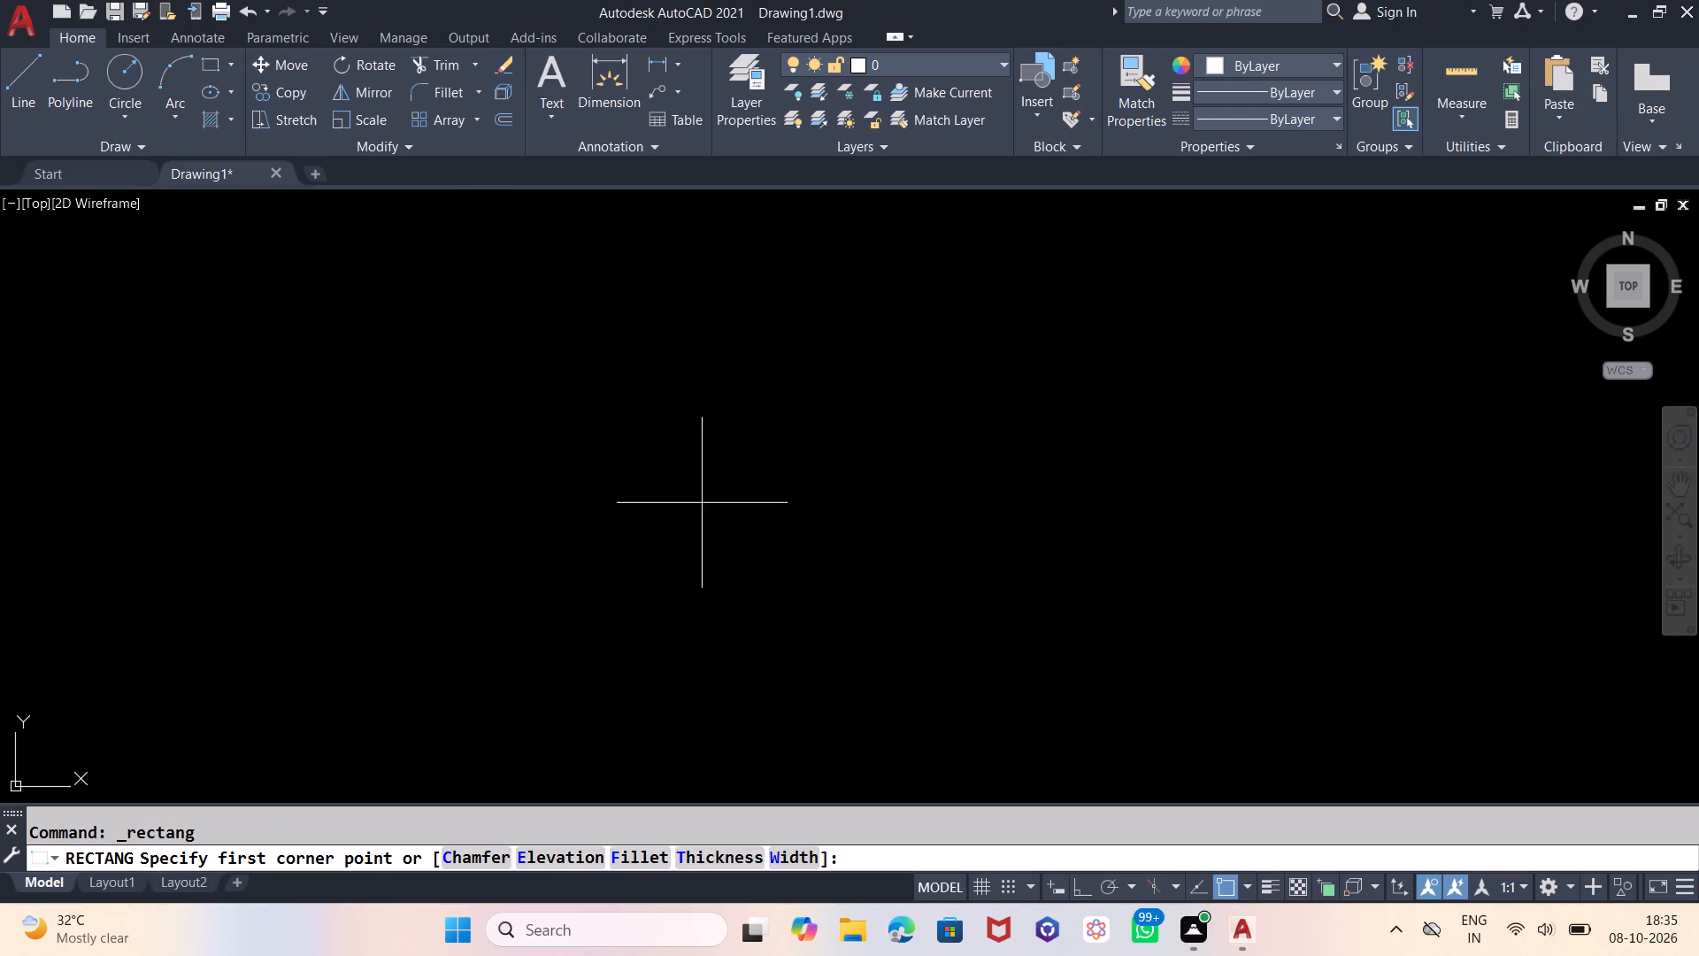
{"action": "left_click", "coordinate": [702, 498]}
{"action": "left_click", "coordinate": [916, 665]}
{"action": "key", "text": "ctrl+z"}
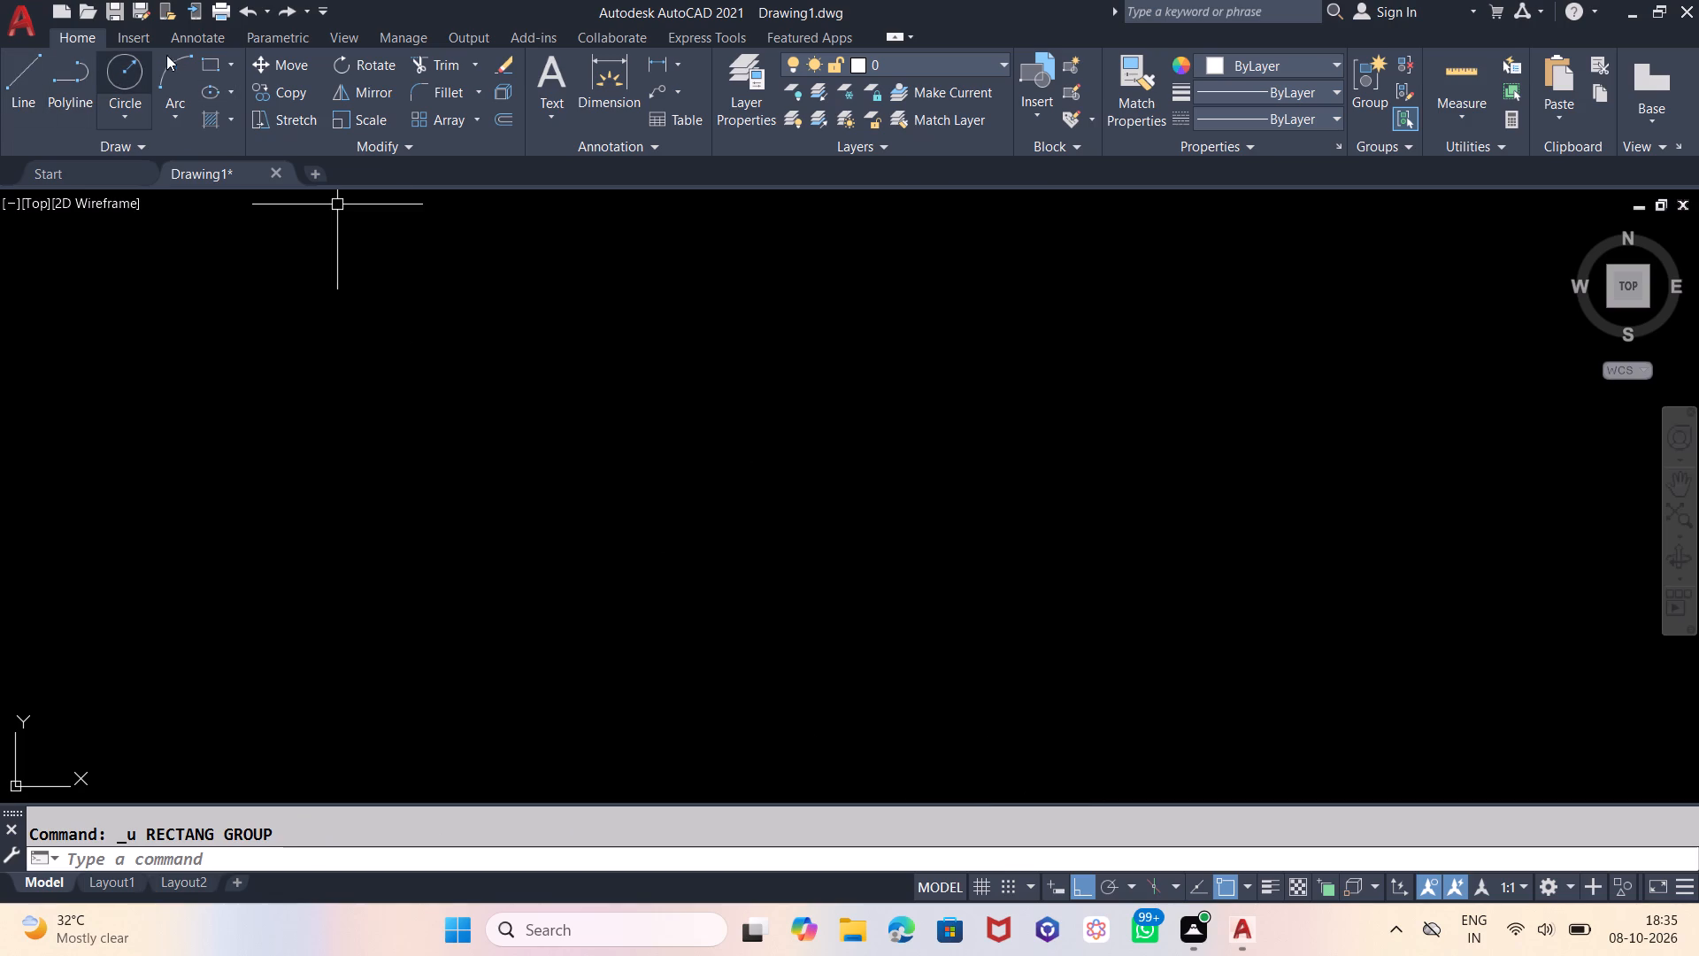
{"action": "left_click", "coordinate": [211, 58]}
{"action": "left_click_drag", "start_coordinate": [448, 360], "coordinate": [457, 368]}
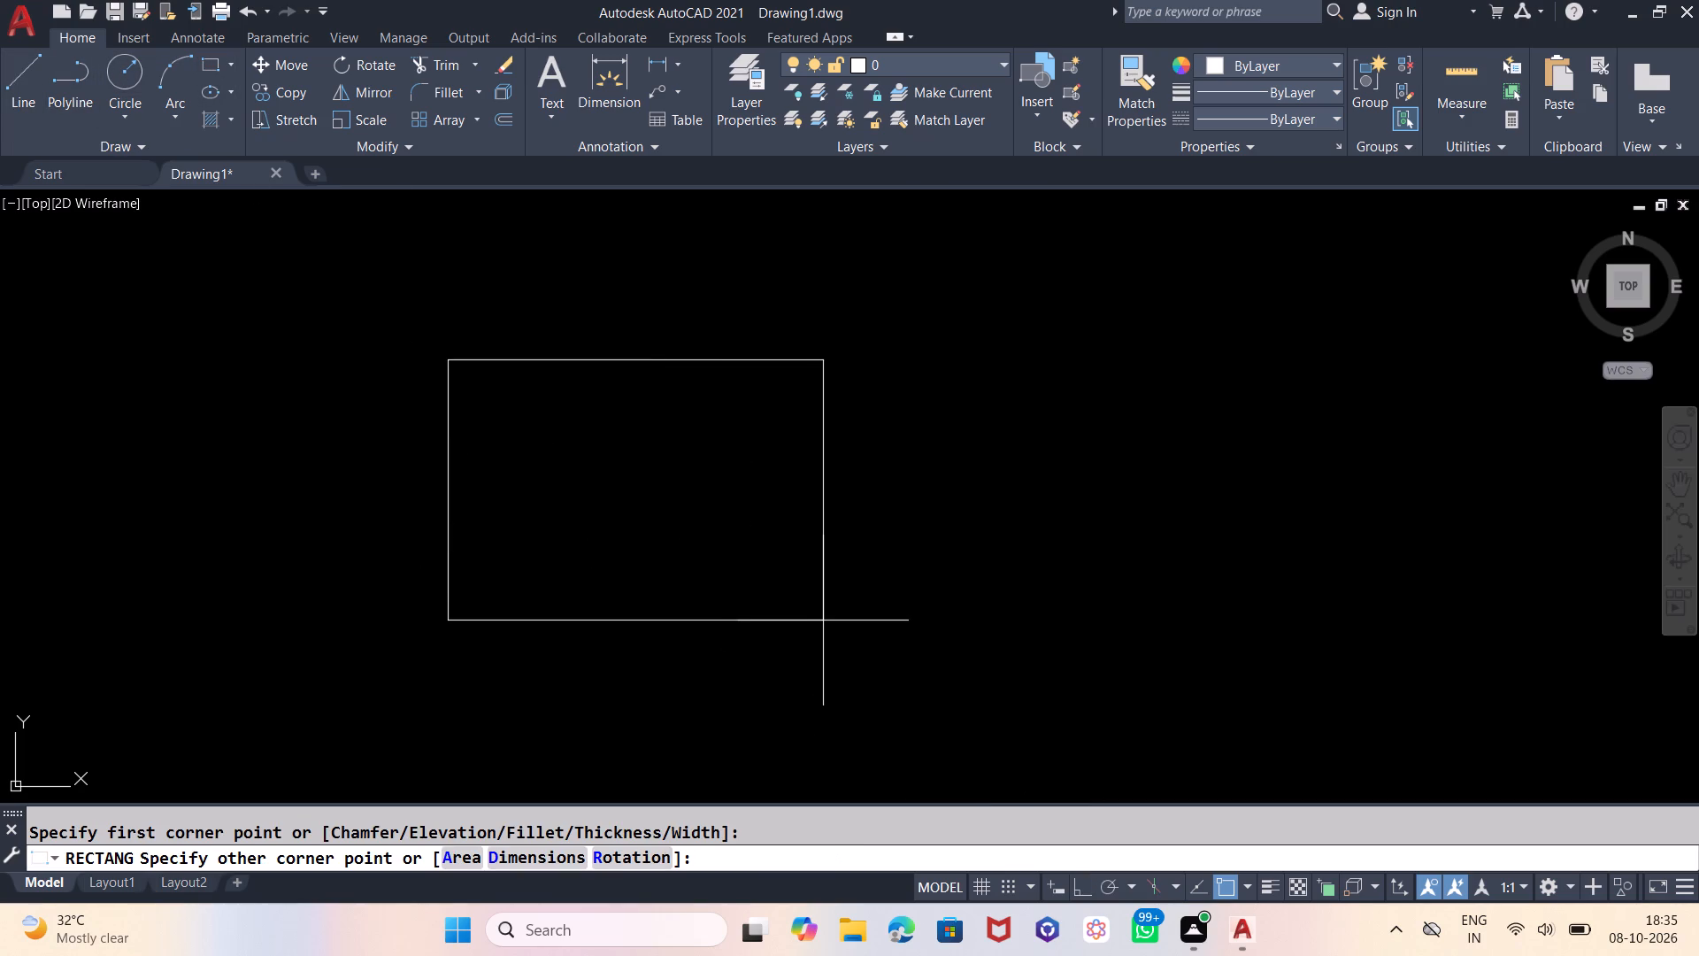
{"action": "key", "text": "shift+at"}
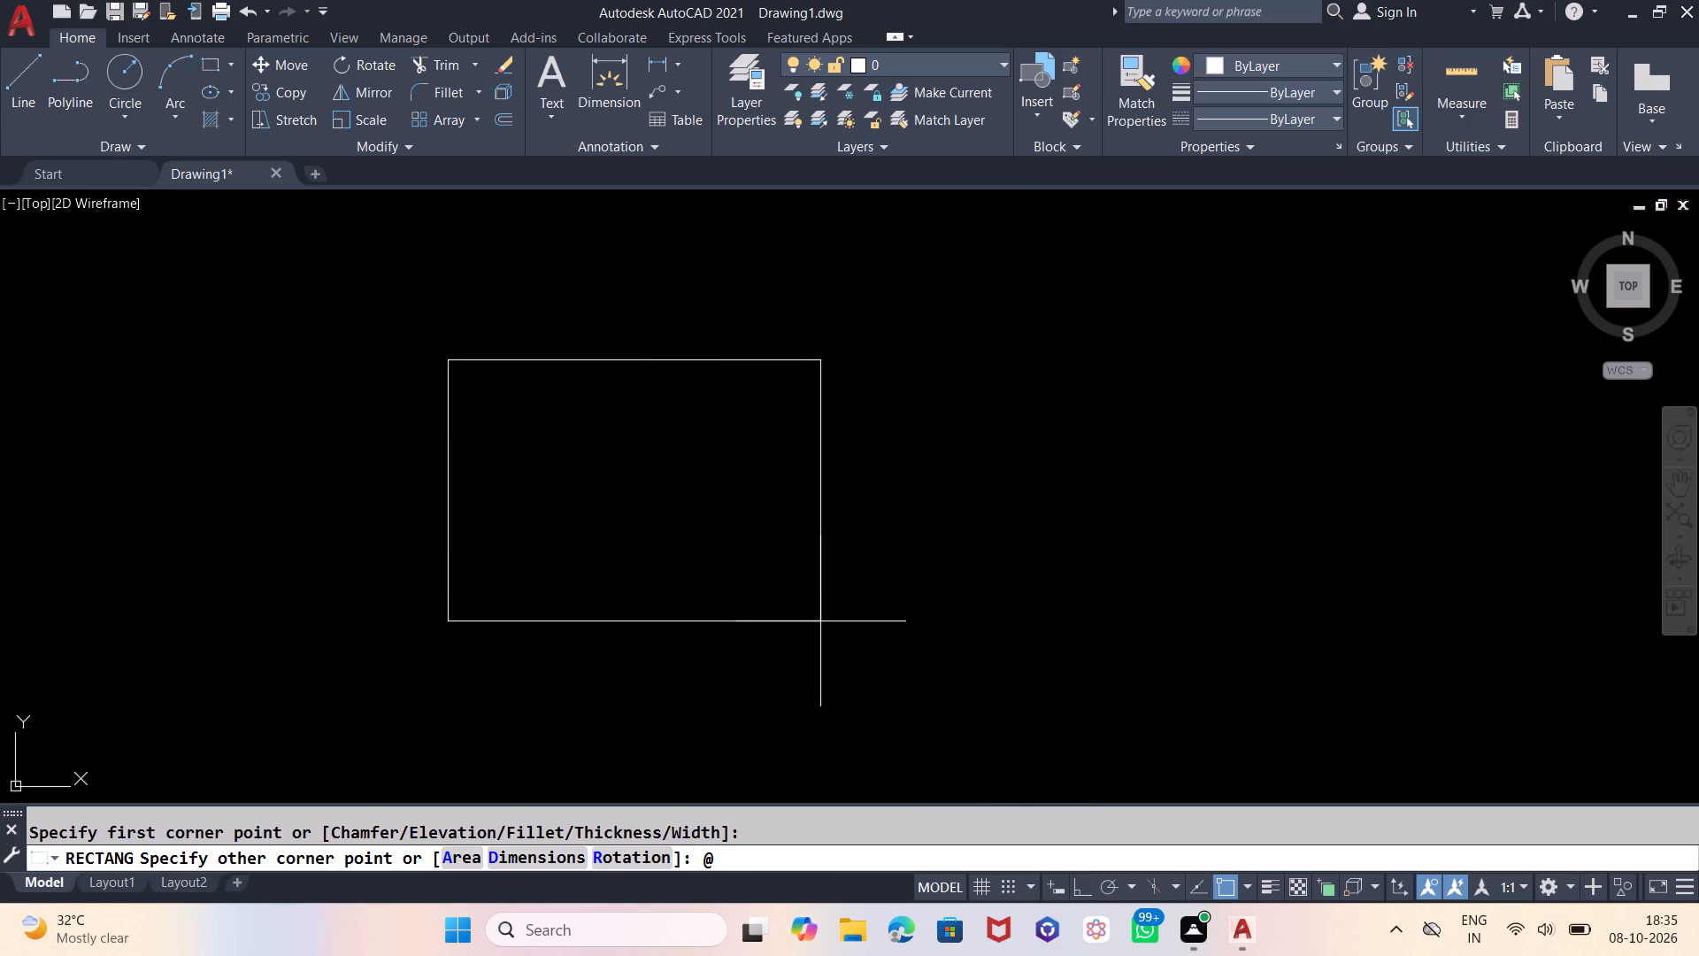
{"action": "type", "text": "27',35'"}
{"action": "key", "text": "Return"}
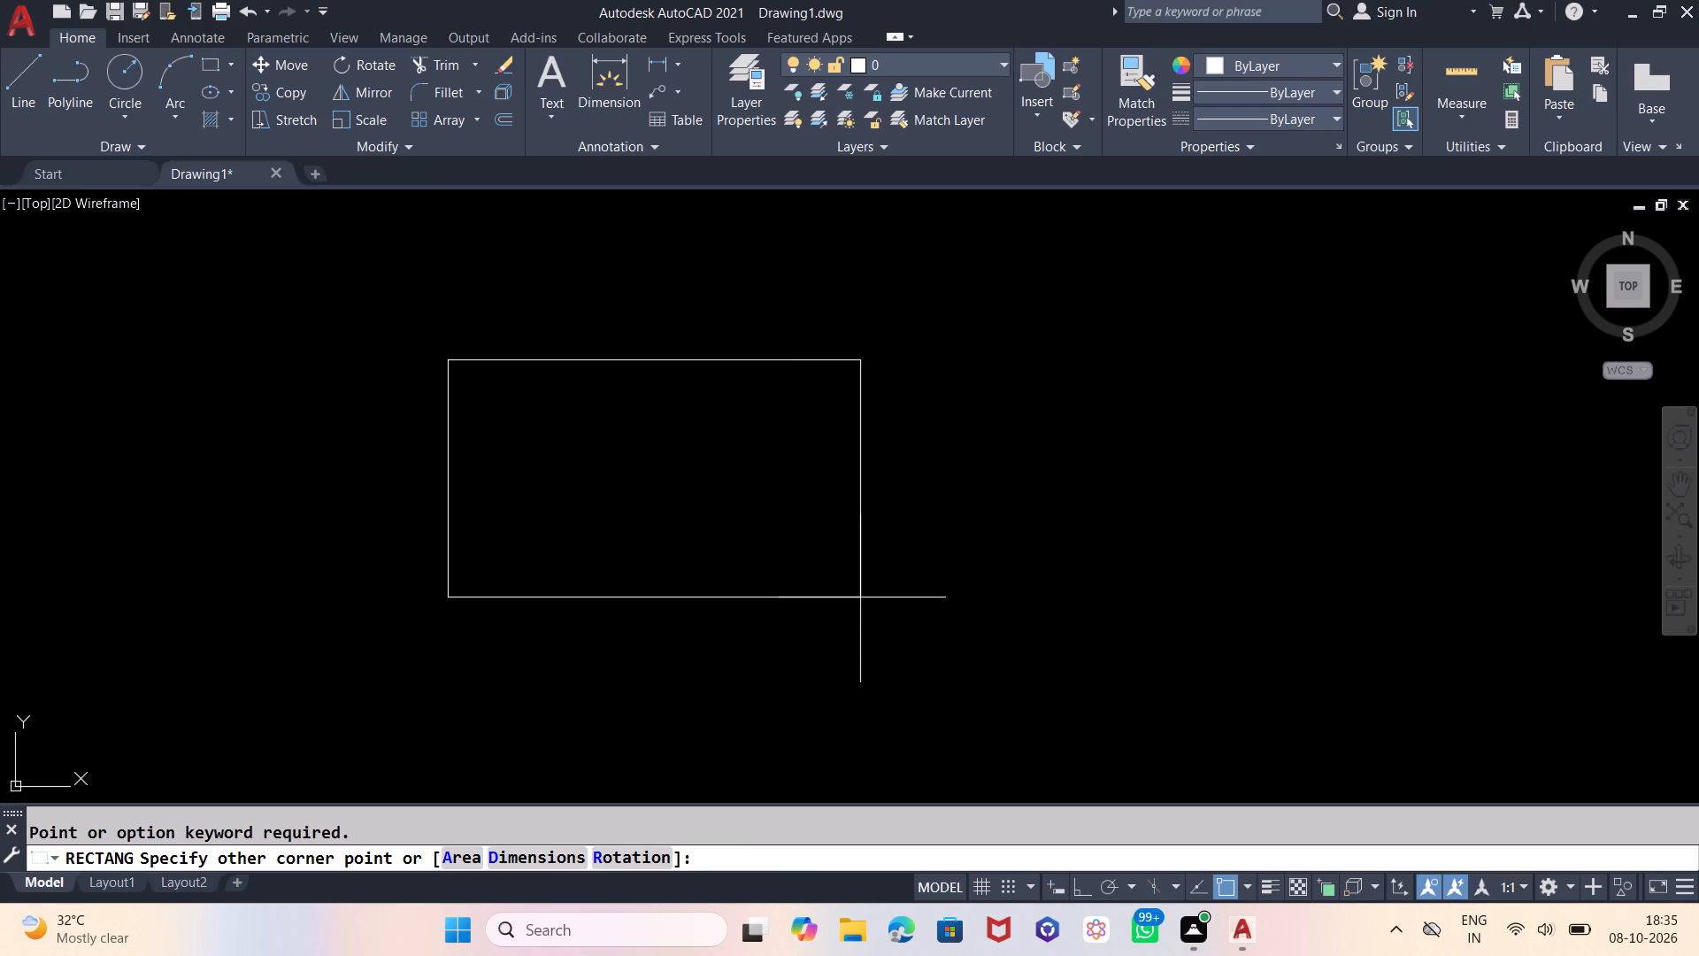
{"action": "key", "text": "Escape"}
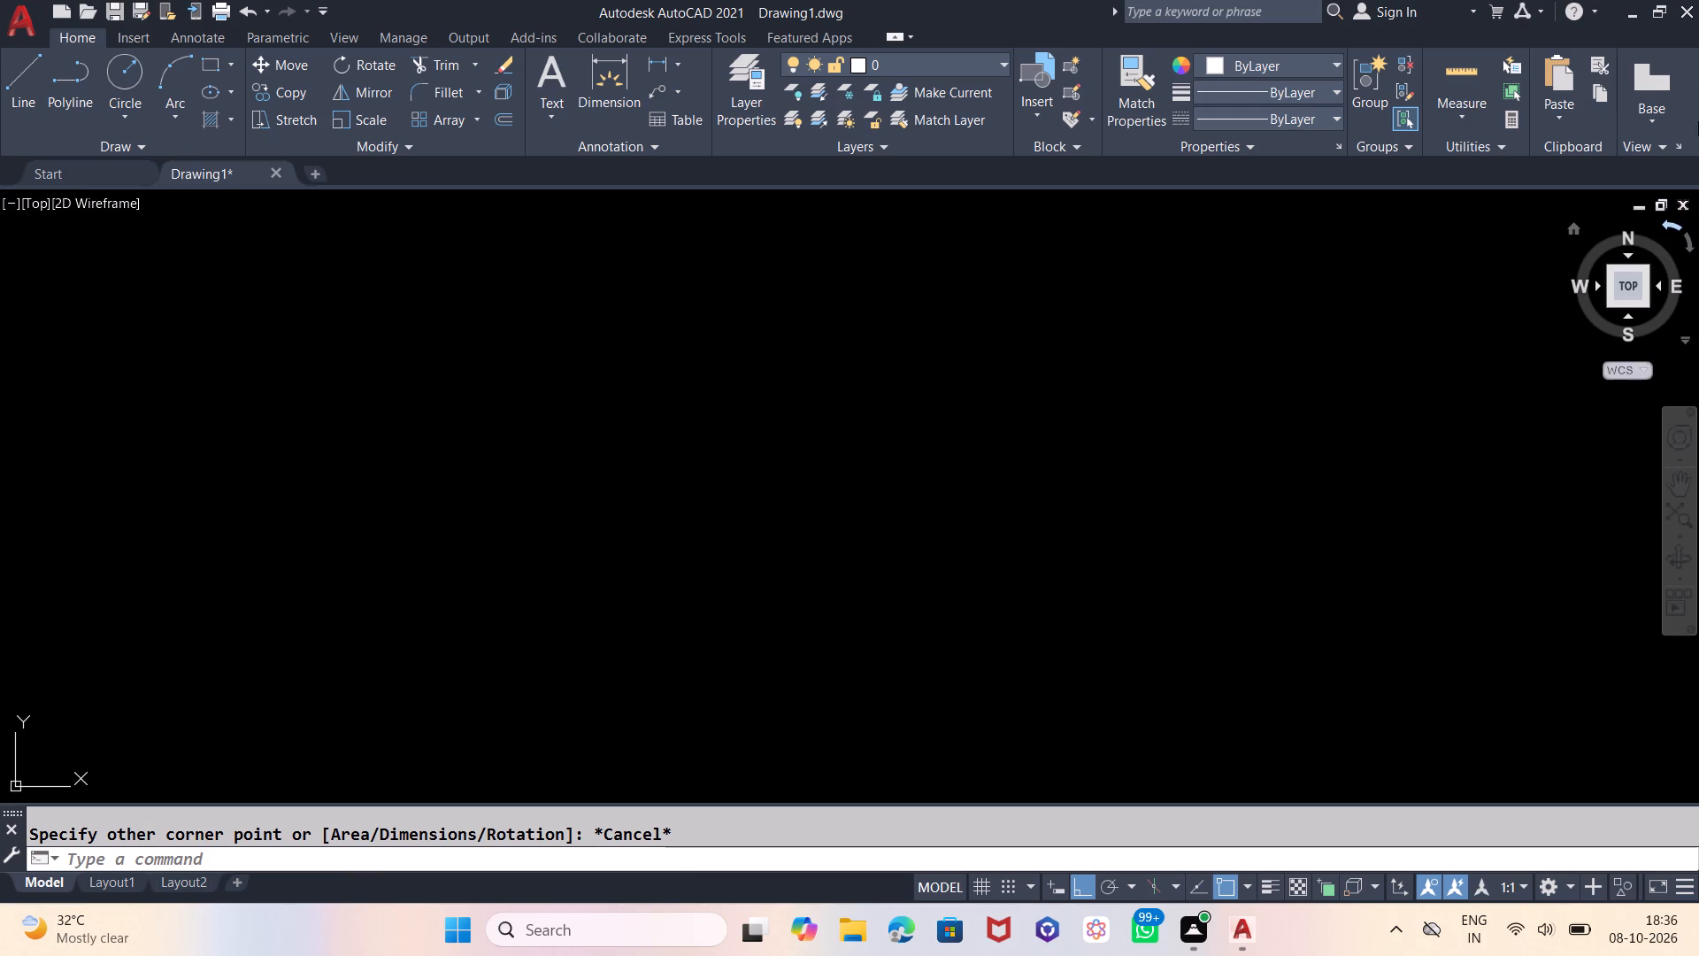
Quit the program without saving the changes to Drawing1.dwg.
{"action": "left_click", "coordinate": [1691, 17]}
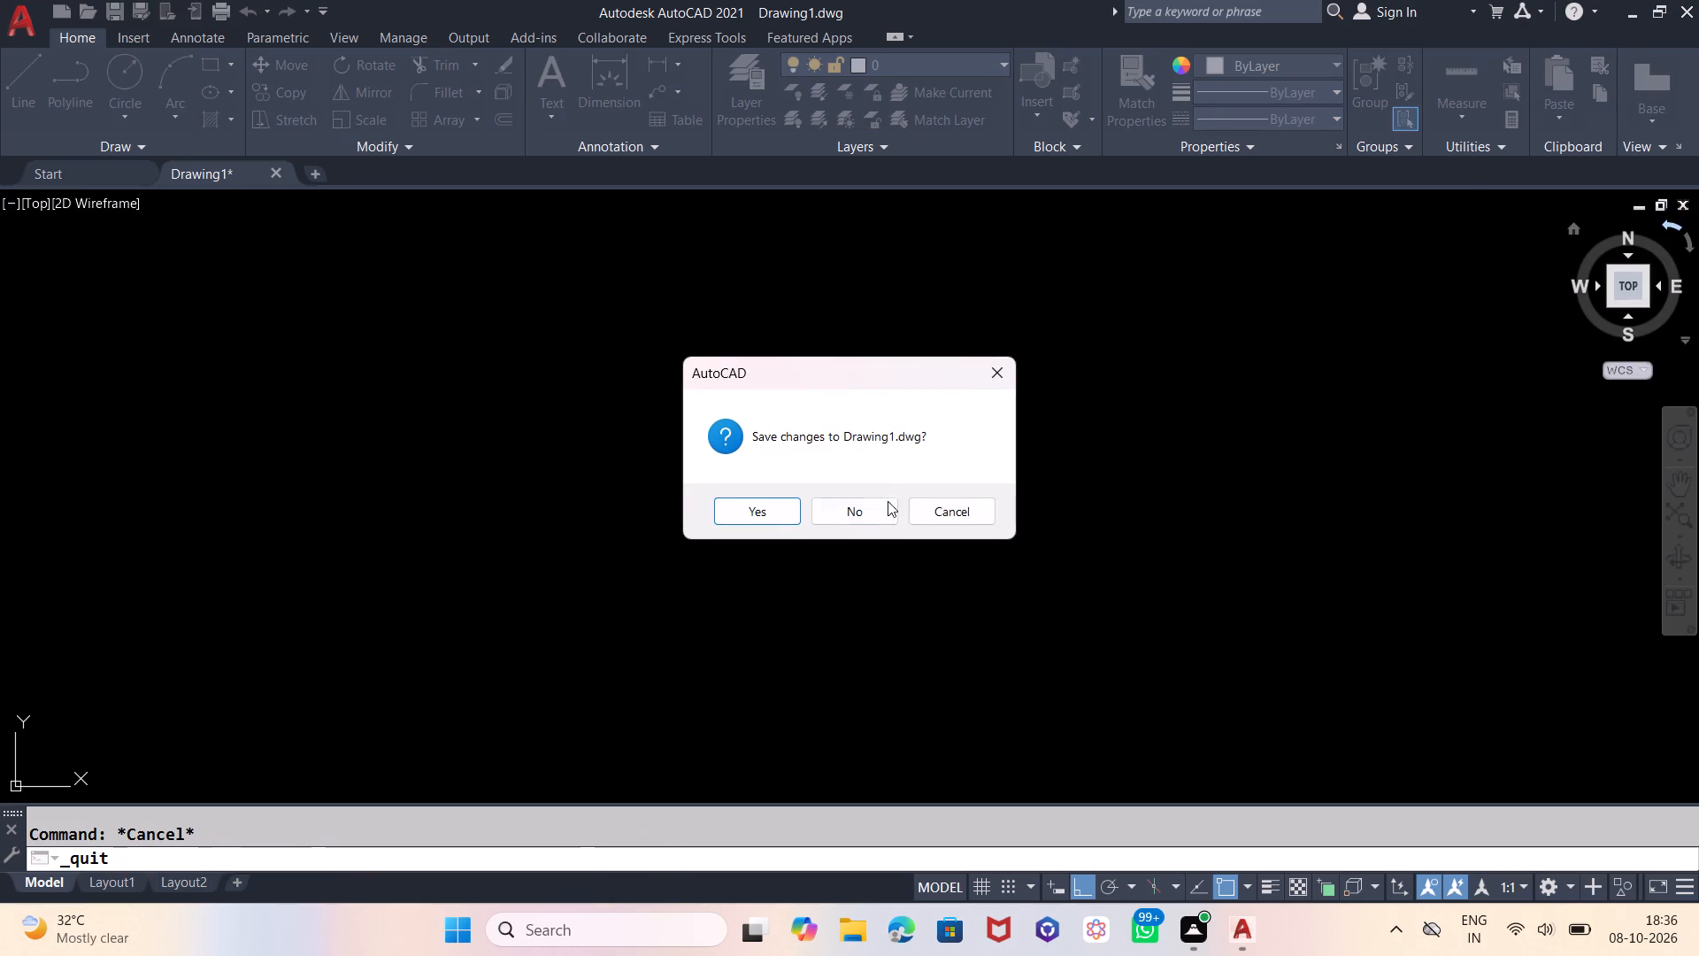
{"action": "left_click", "coordinate": [873, 513]}
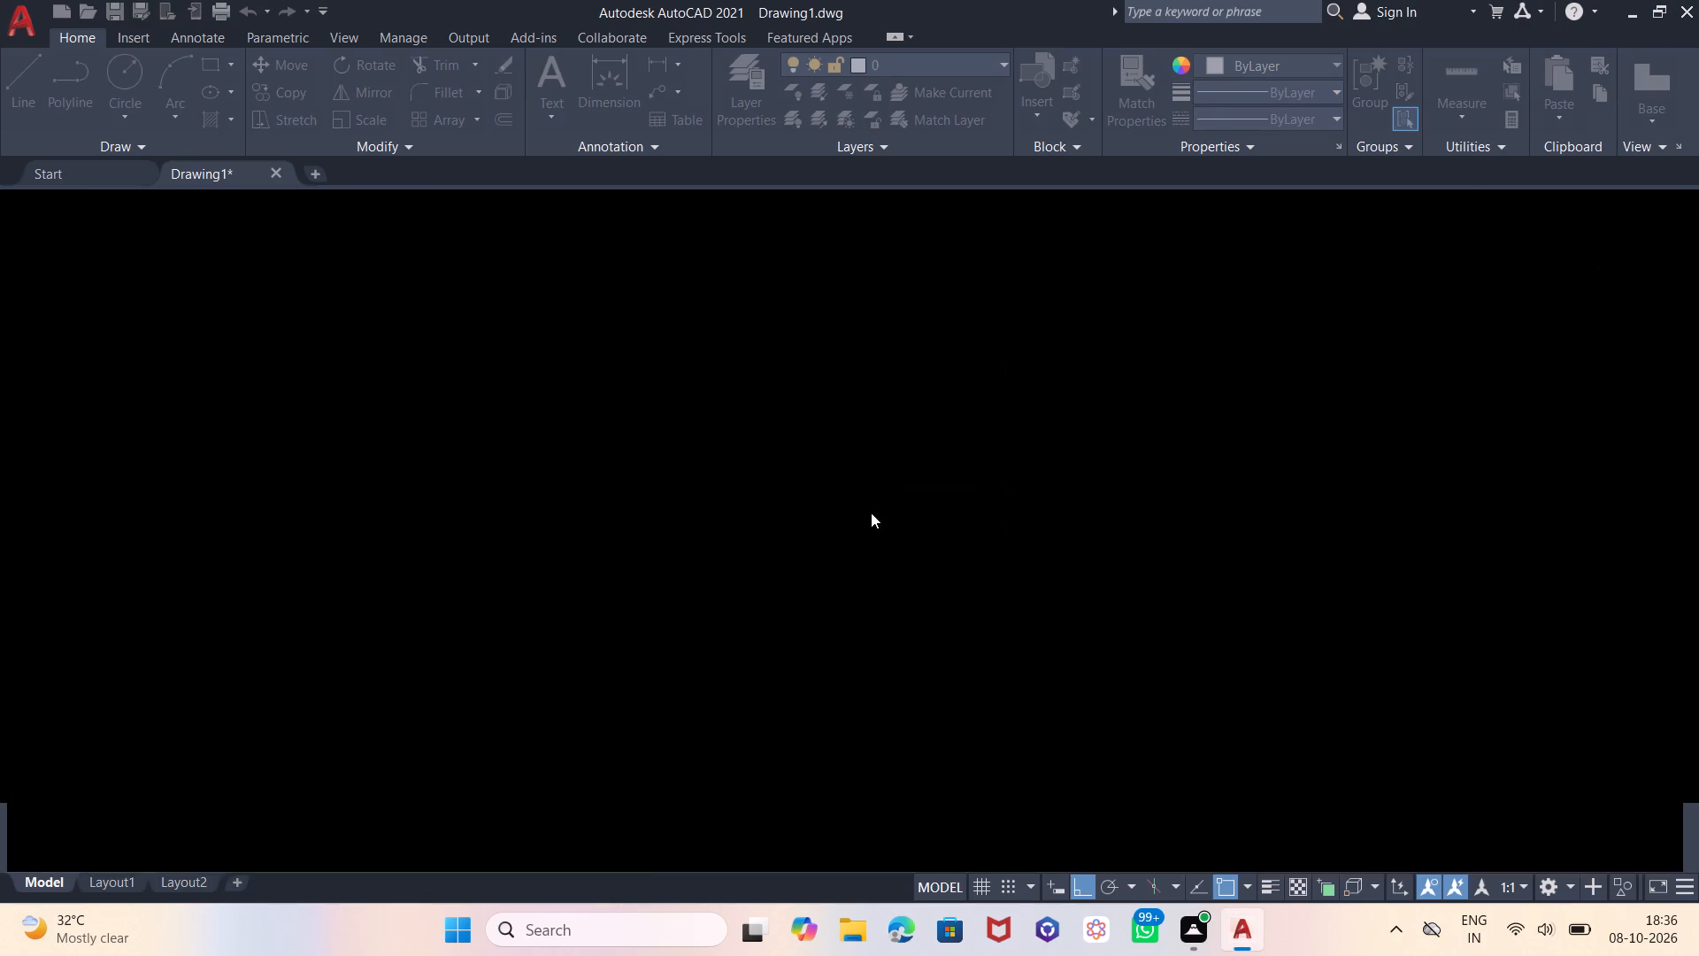
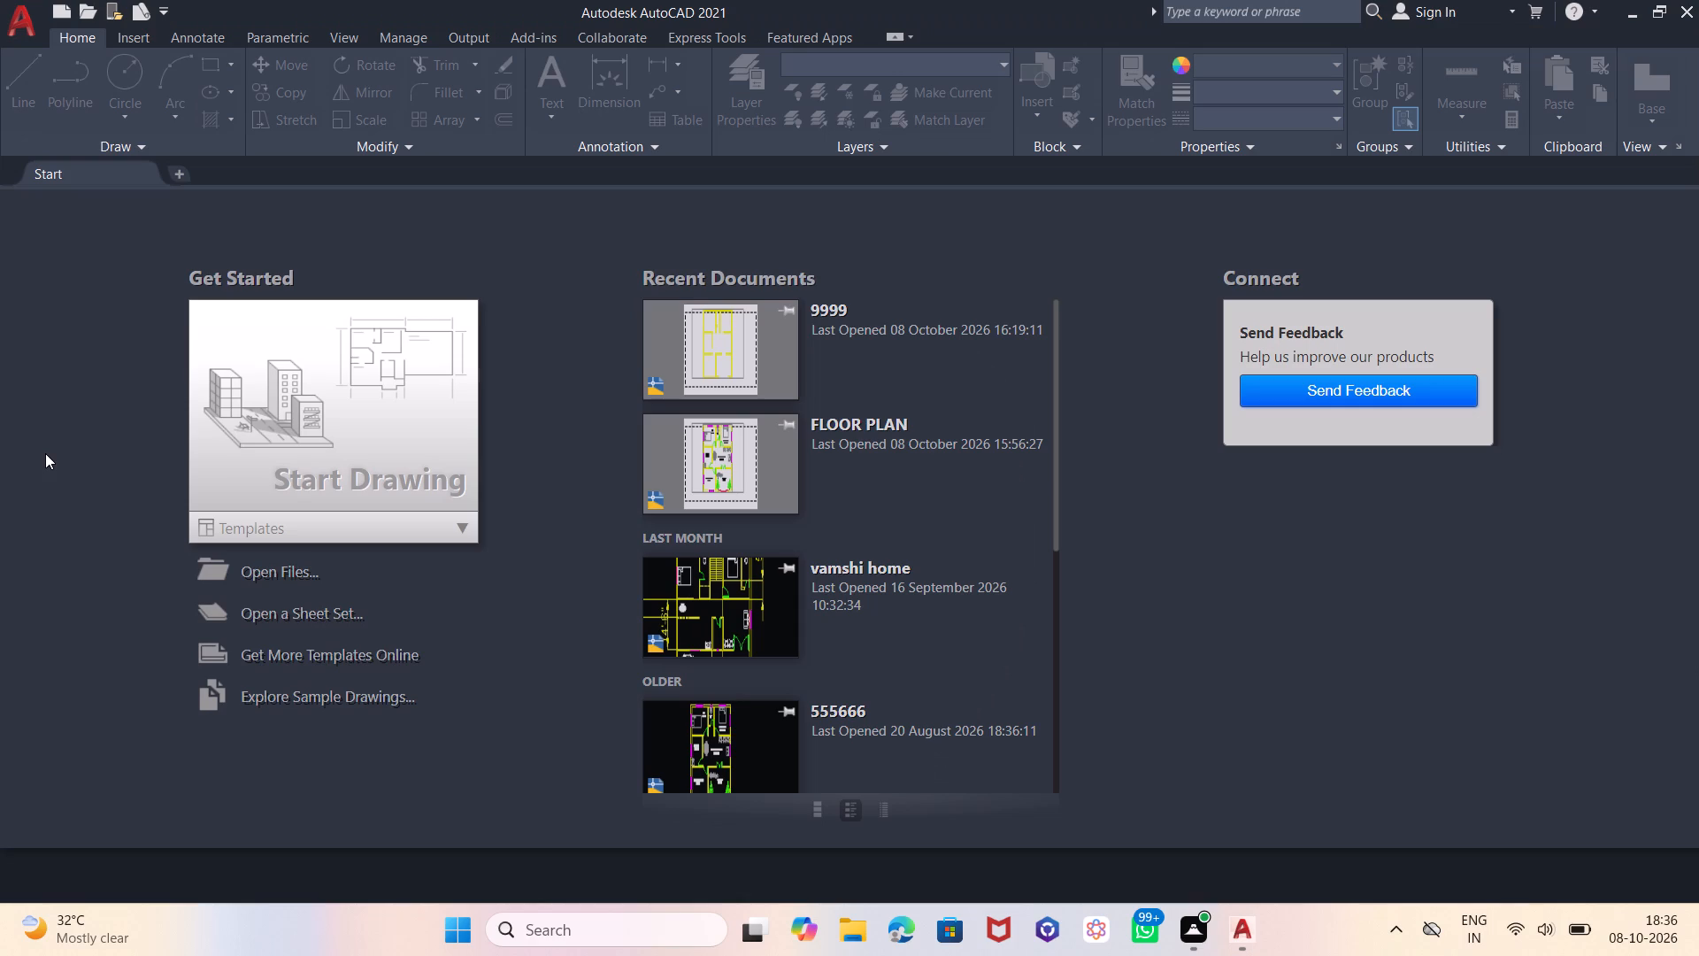
Start a new drawing and turn off the grid display.
{"action": "left_click", "coordinate": [265, 465]}
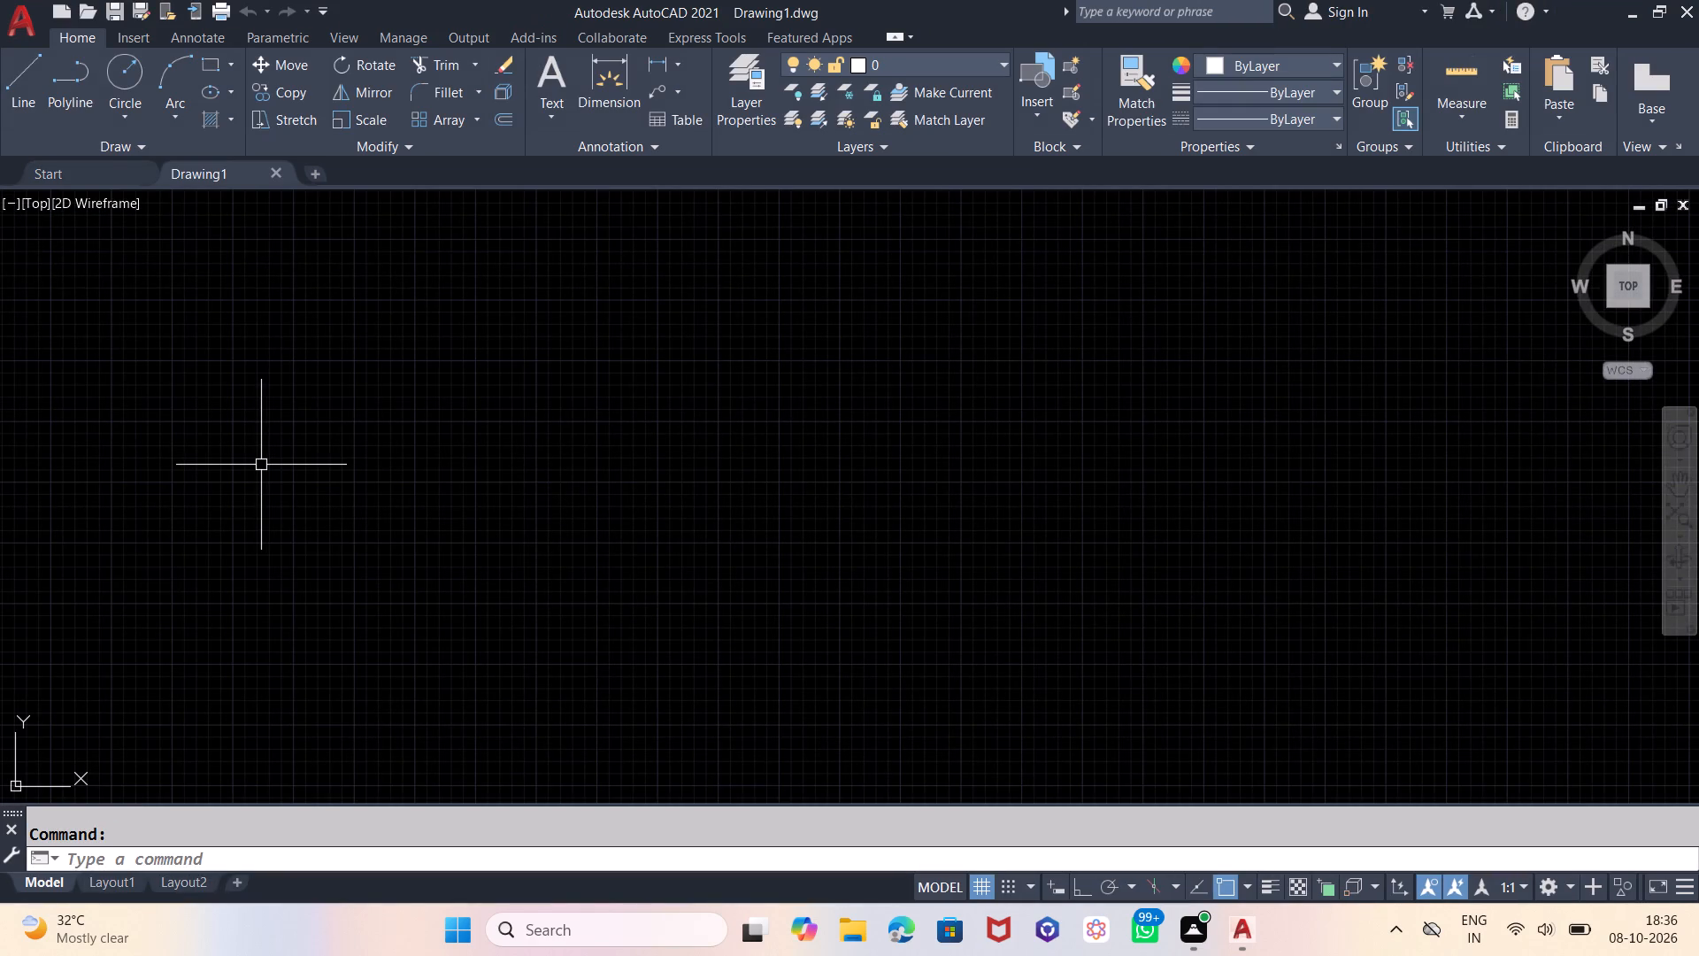
{"action": "key", "text": "F7"}
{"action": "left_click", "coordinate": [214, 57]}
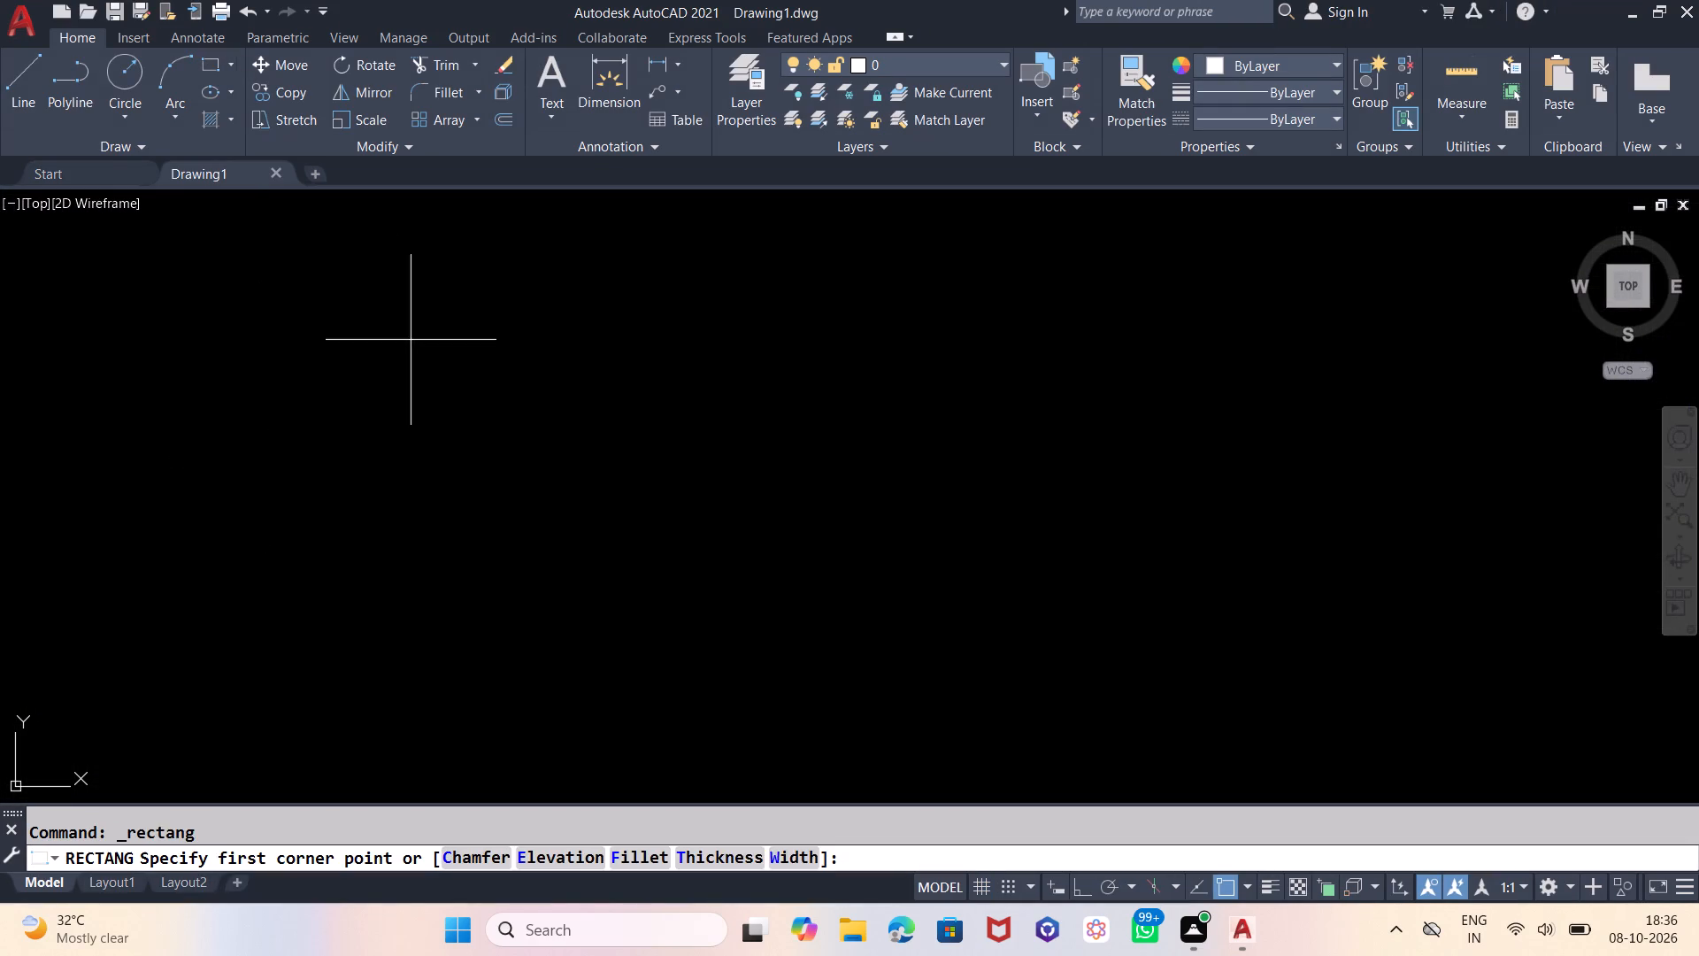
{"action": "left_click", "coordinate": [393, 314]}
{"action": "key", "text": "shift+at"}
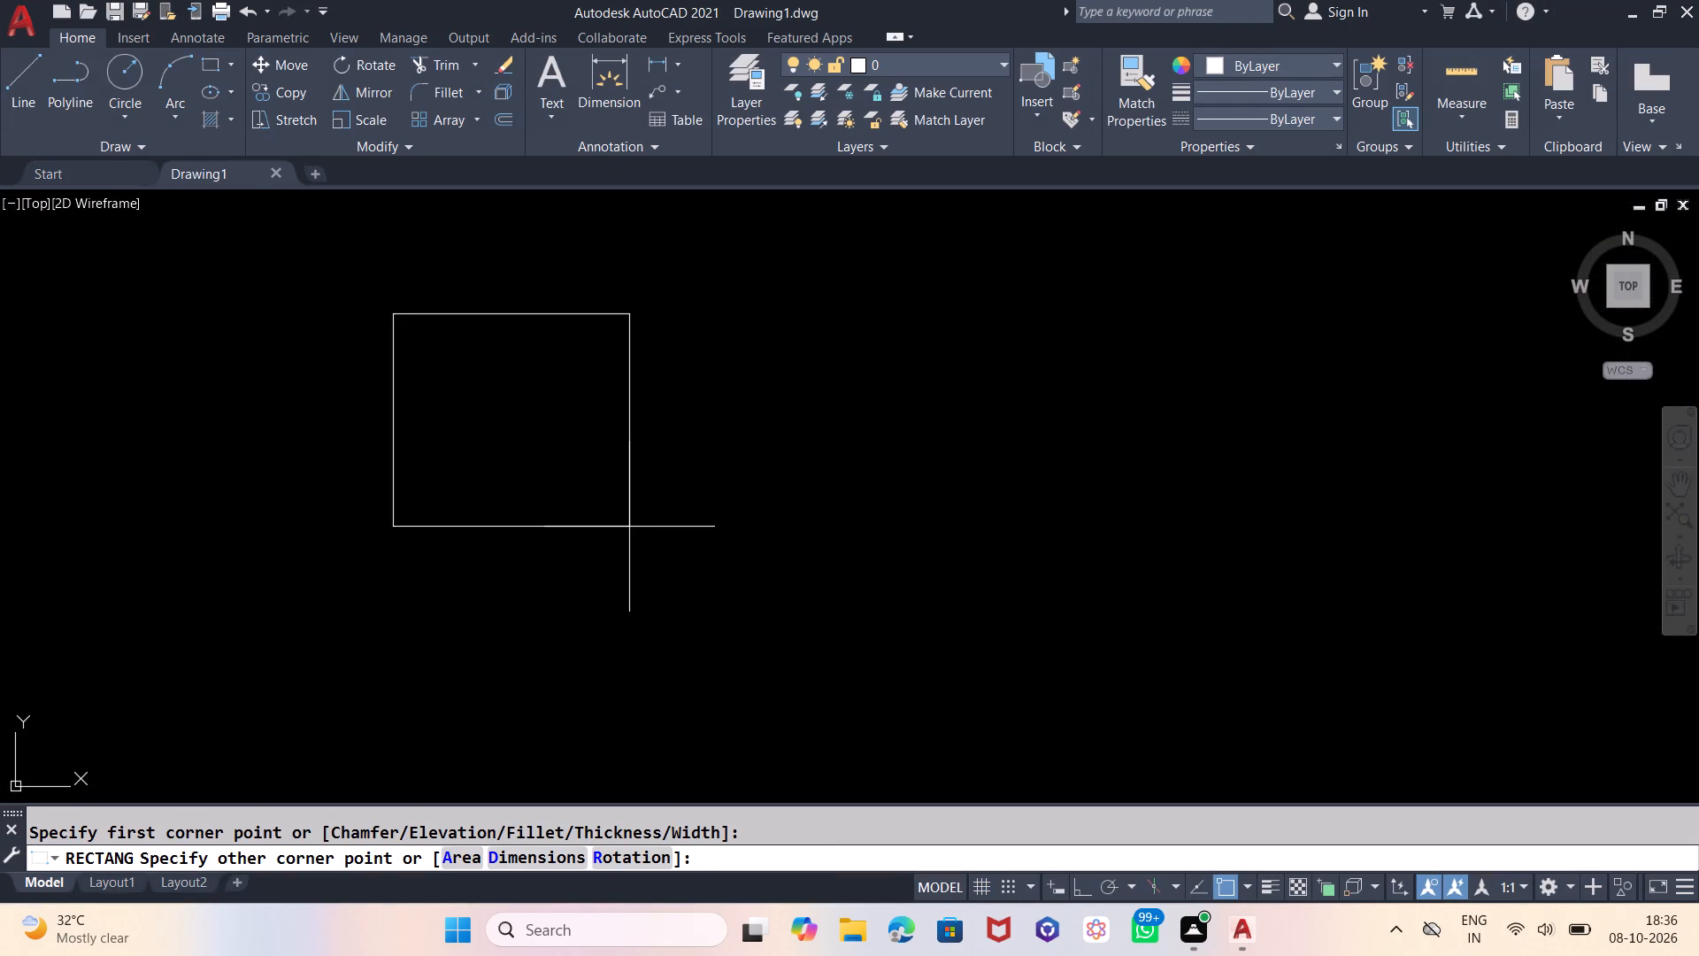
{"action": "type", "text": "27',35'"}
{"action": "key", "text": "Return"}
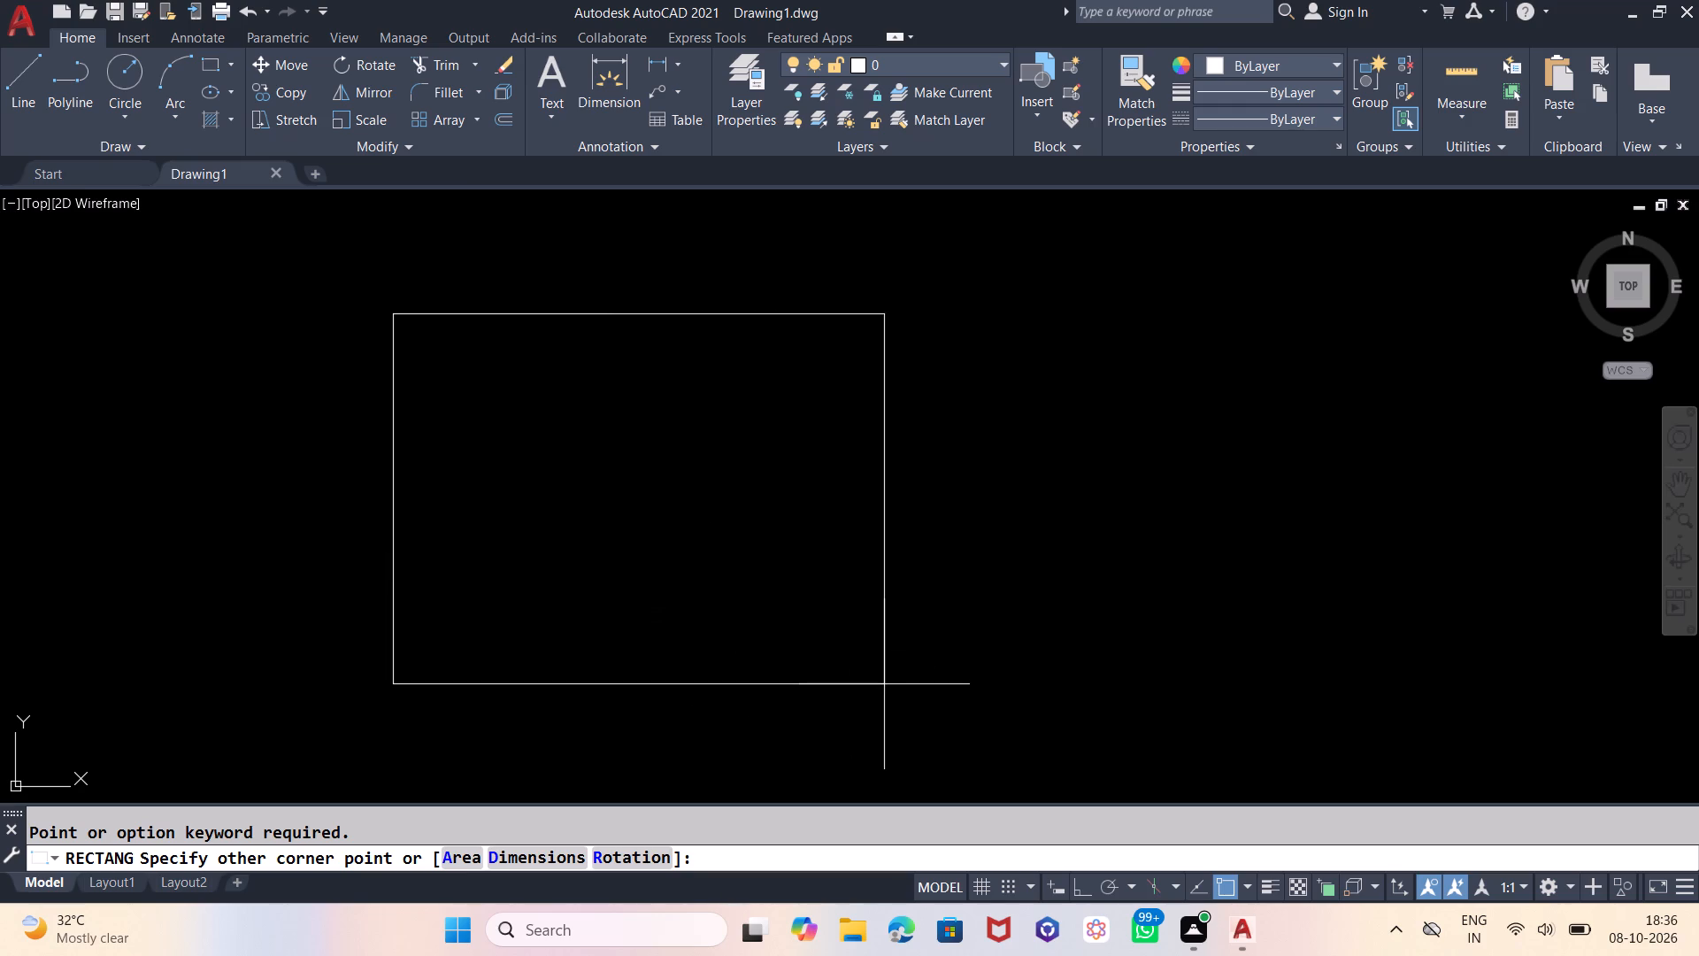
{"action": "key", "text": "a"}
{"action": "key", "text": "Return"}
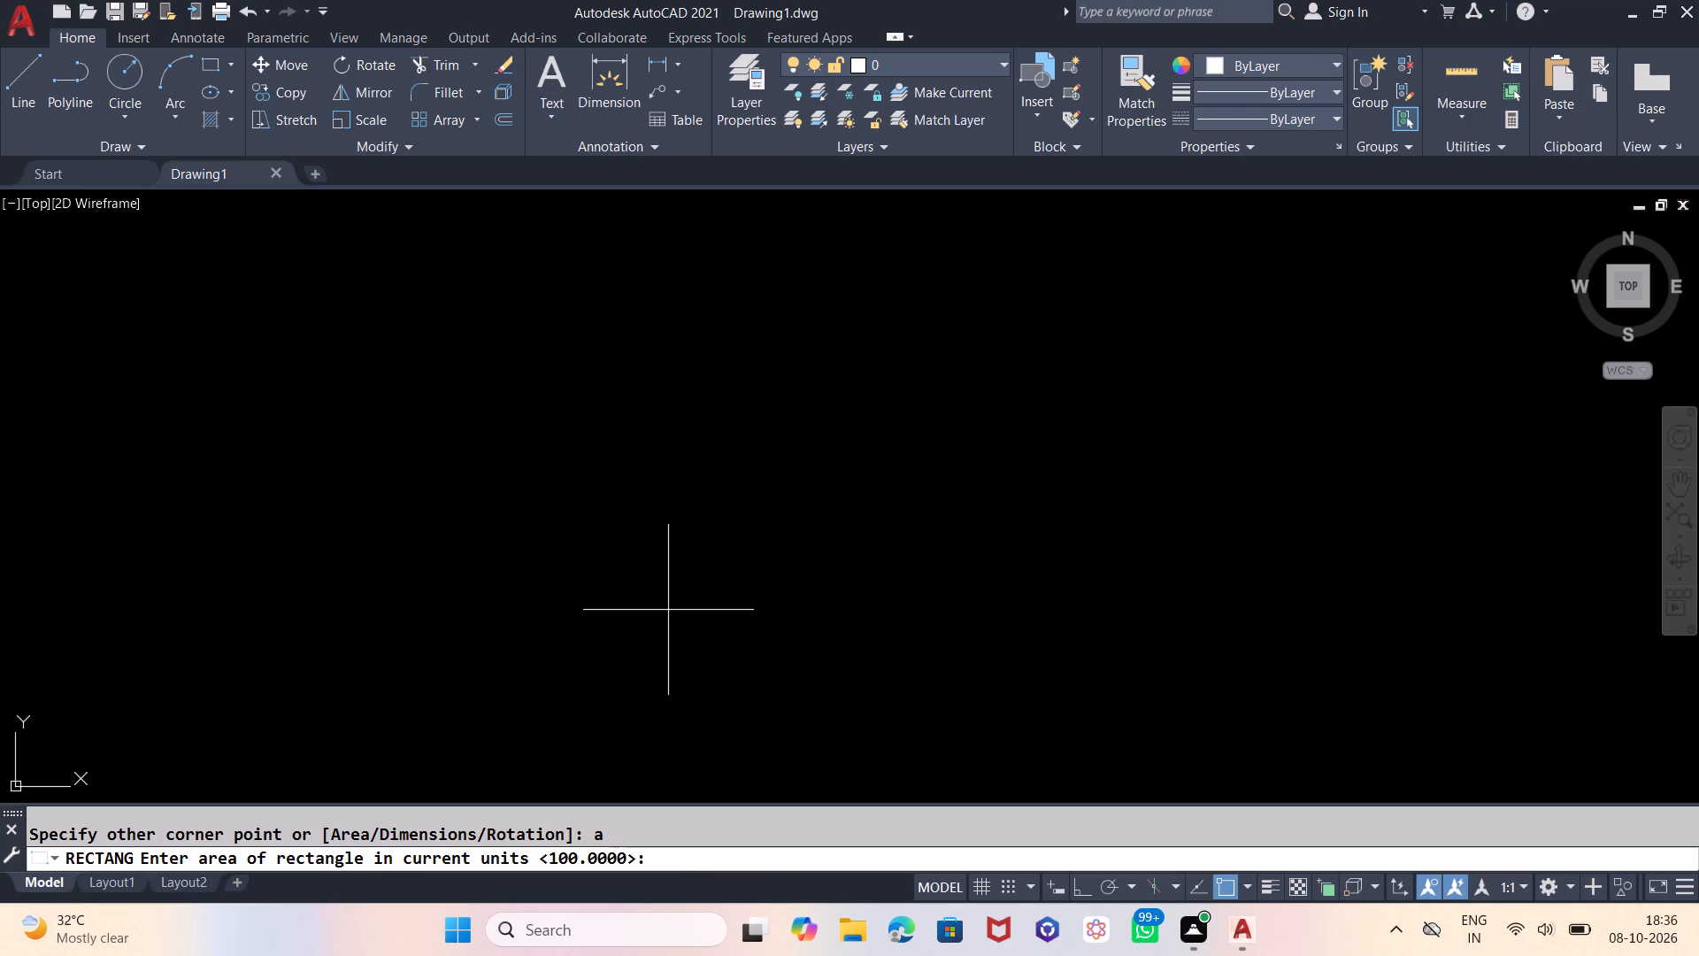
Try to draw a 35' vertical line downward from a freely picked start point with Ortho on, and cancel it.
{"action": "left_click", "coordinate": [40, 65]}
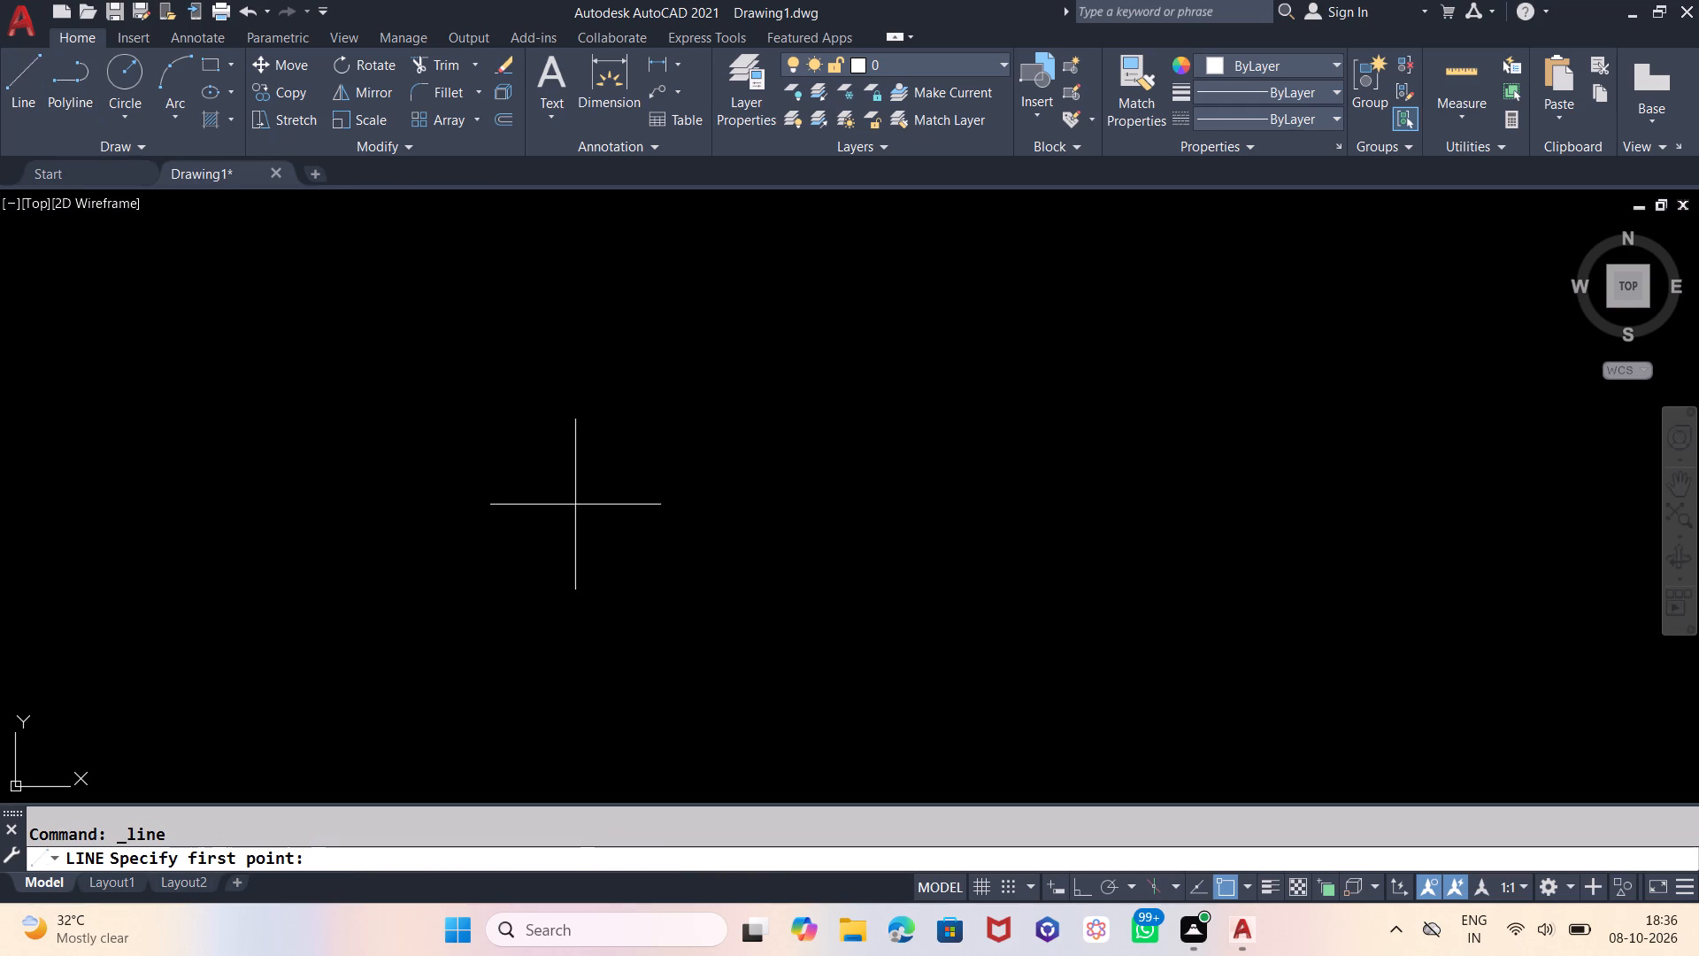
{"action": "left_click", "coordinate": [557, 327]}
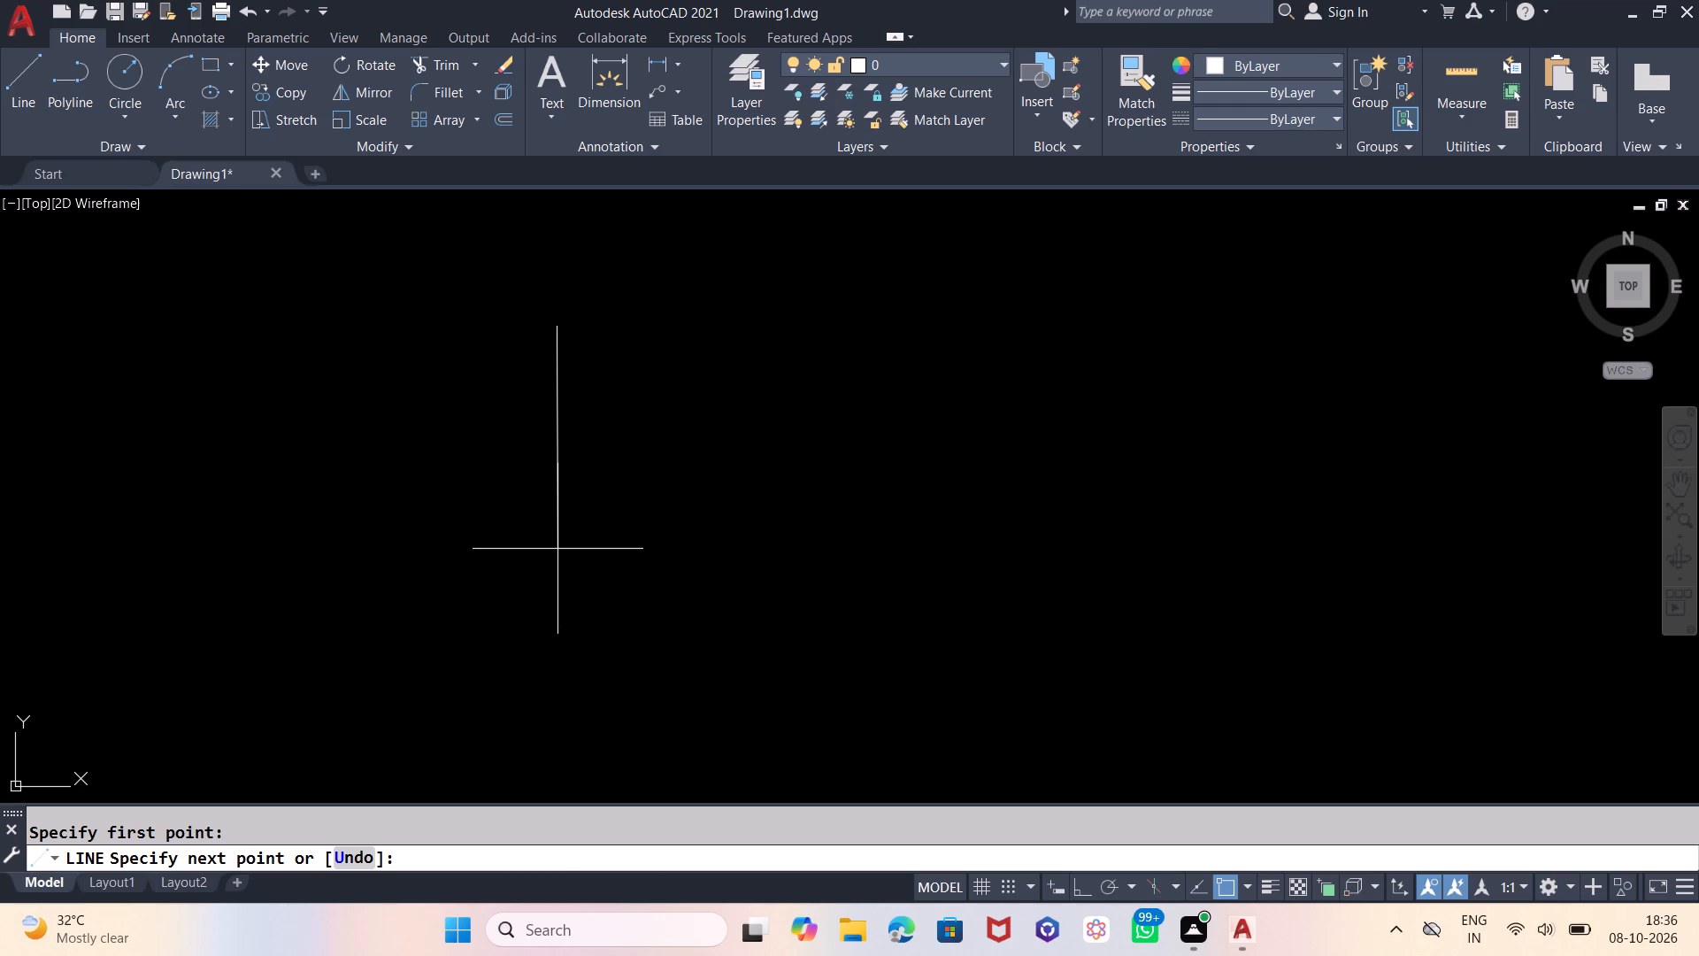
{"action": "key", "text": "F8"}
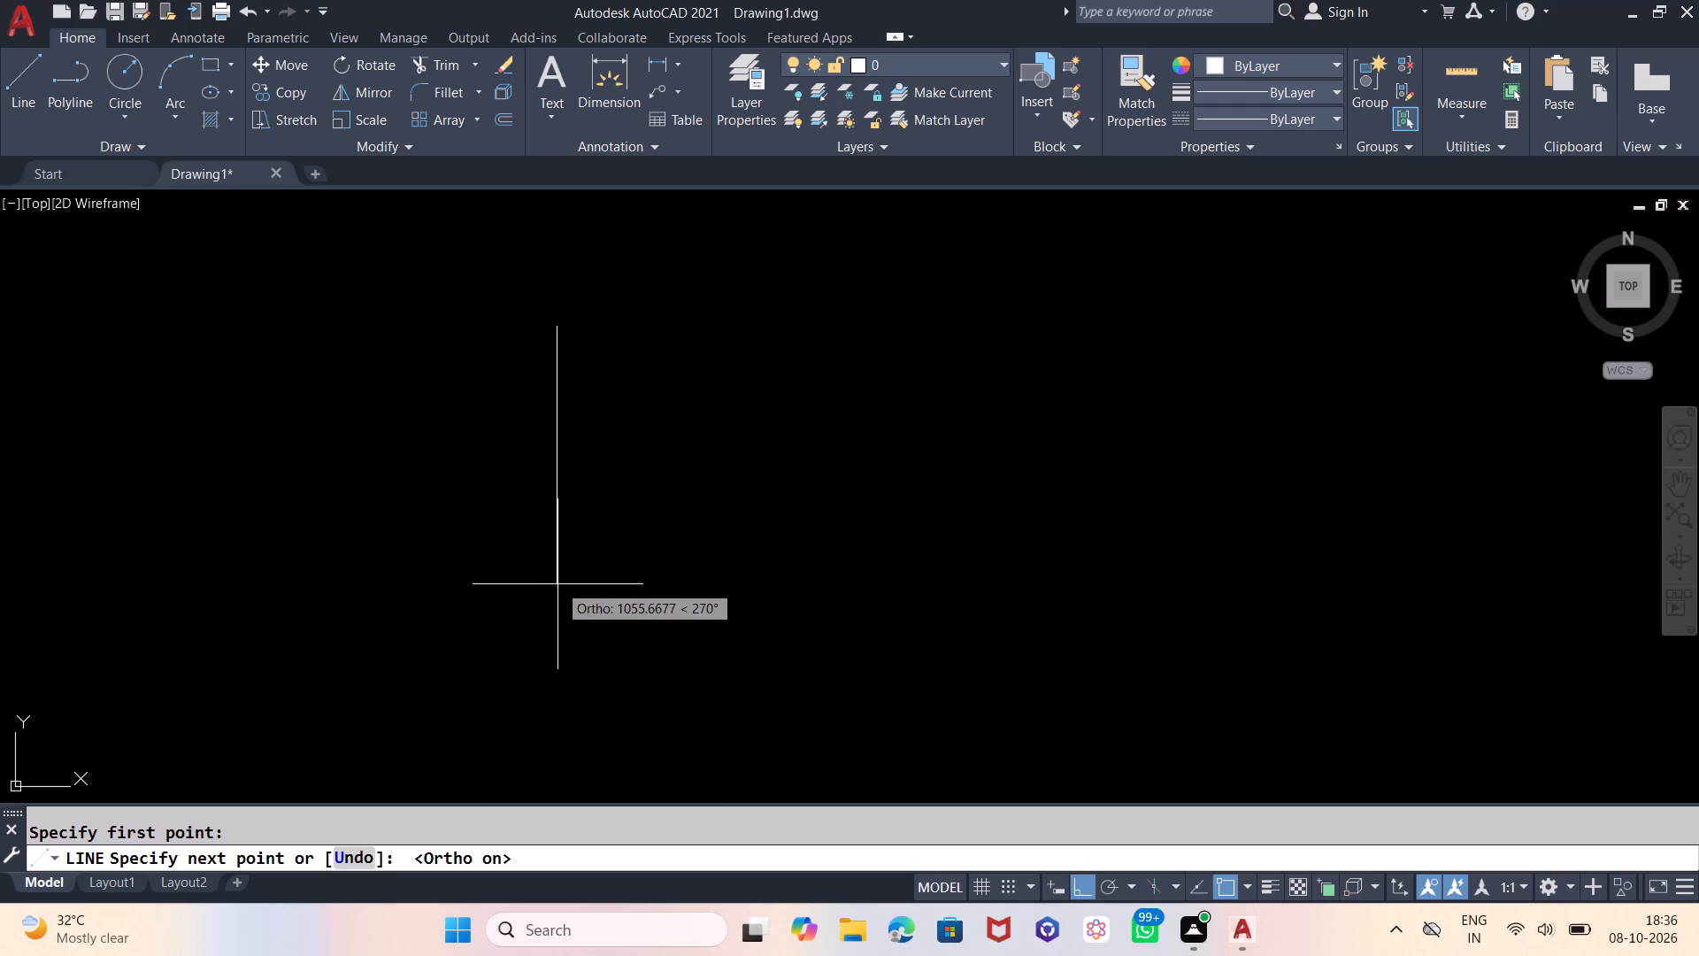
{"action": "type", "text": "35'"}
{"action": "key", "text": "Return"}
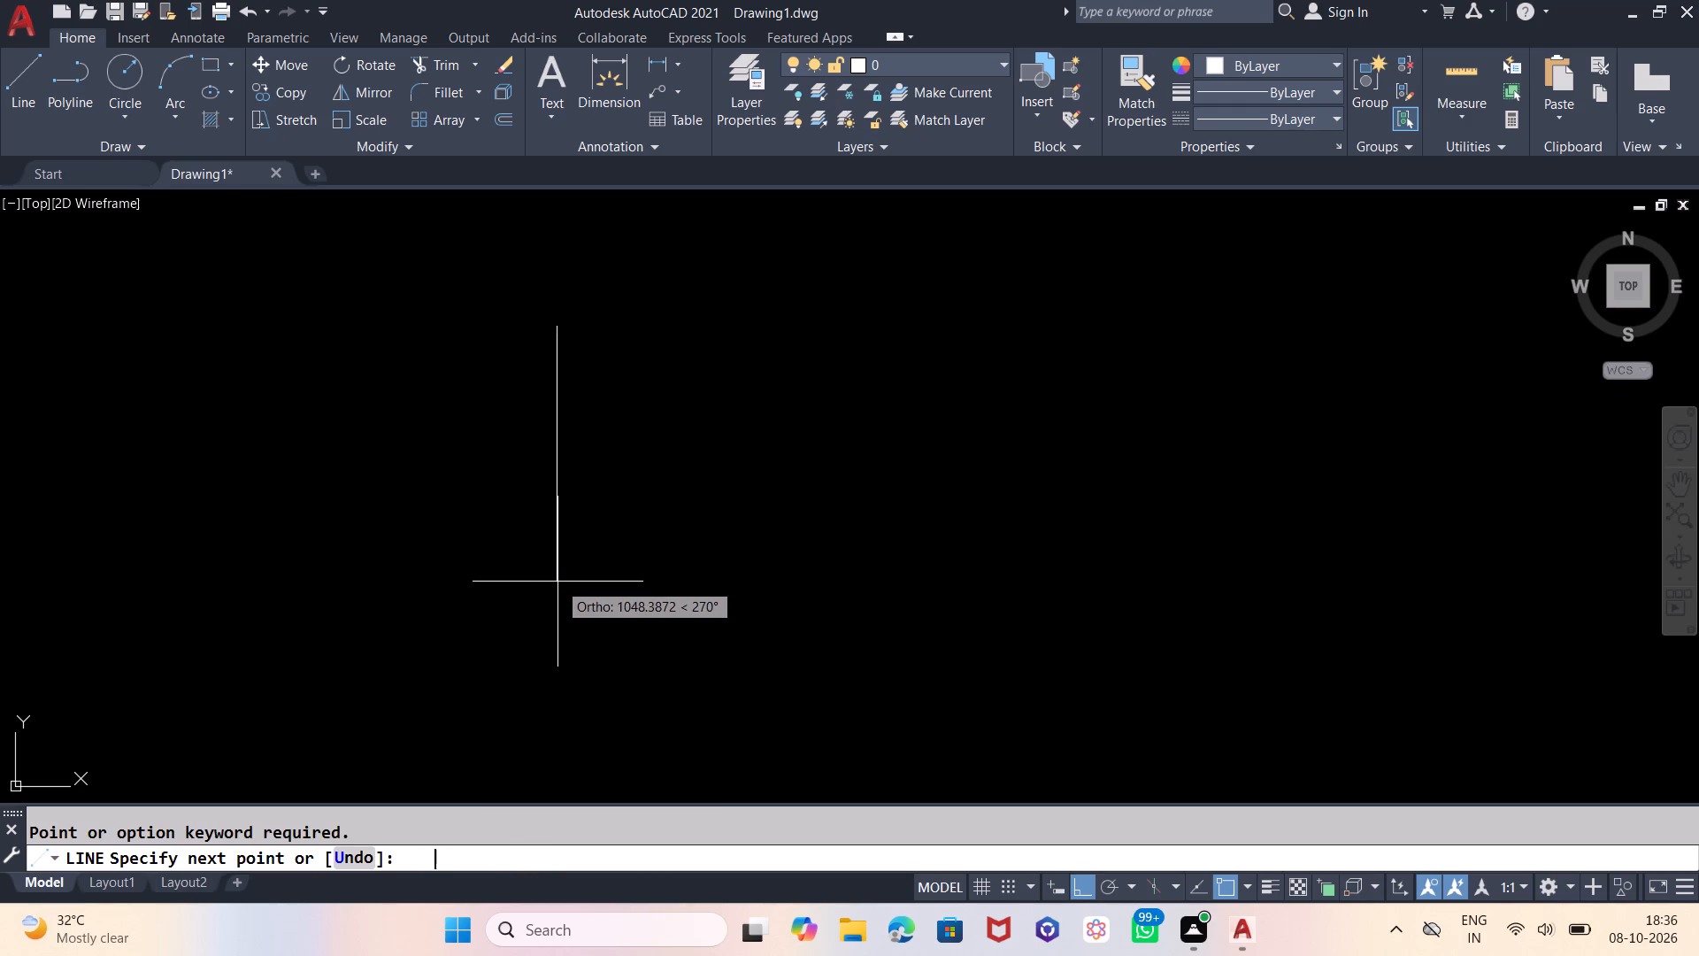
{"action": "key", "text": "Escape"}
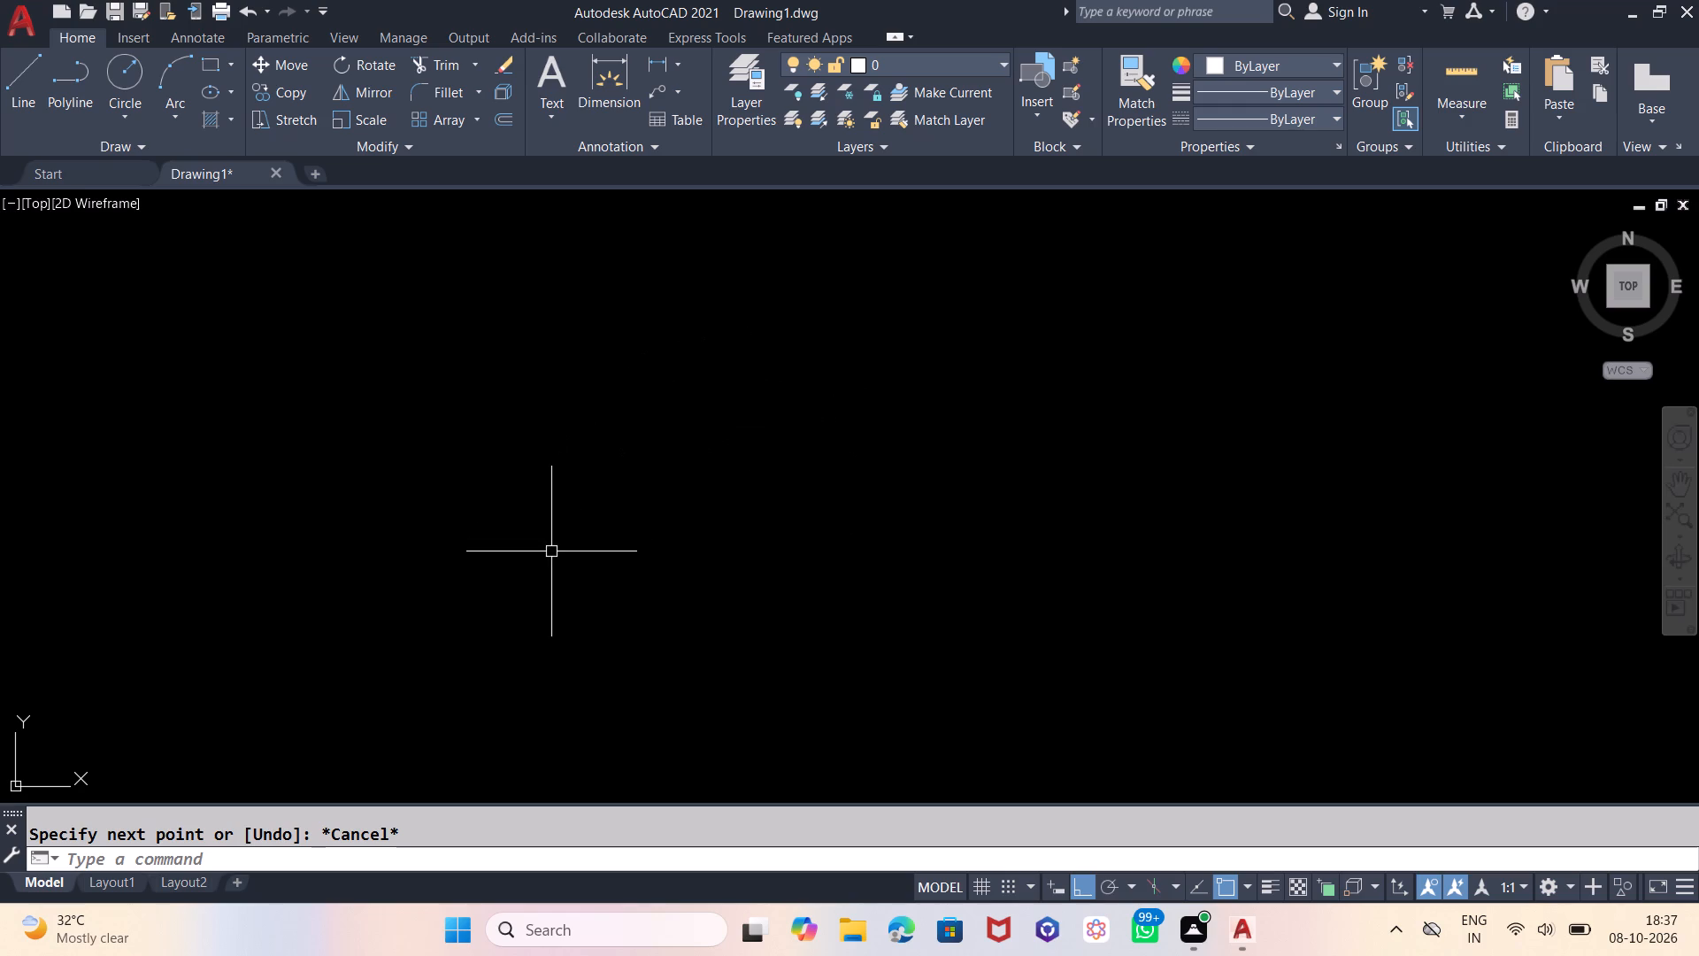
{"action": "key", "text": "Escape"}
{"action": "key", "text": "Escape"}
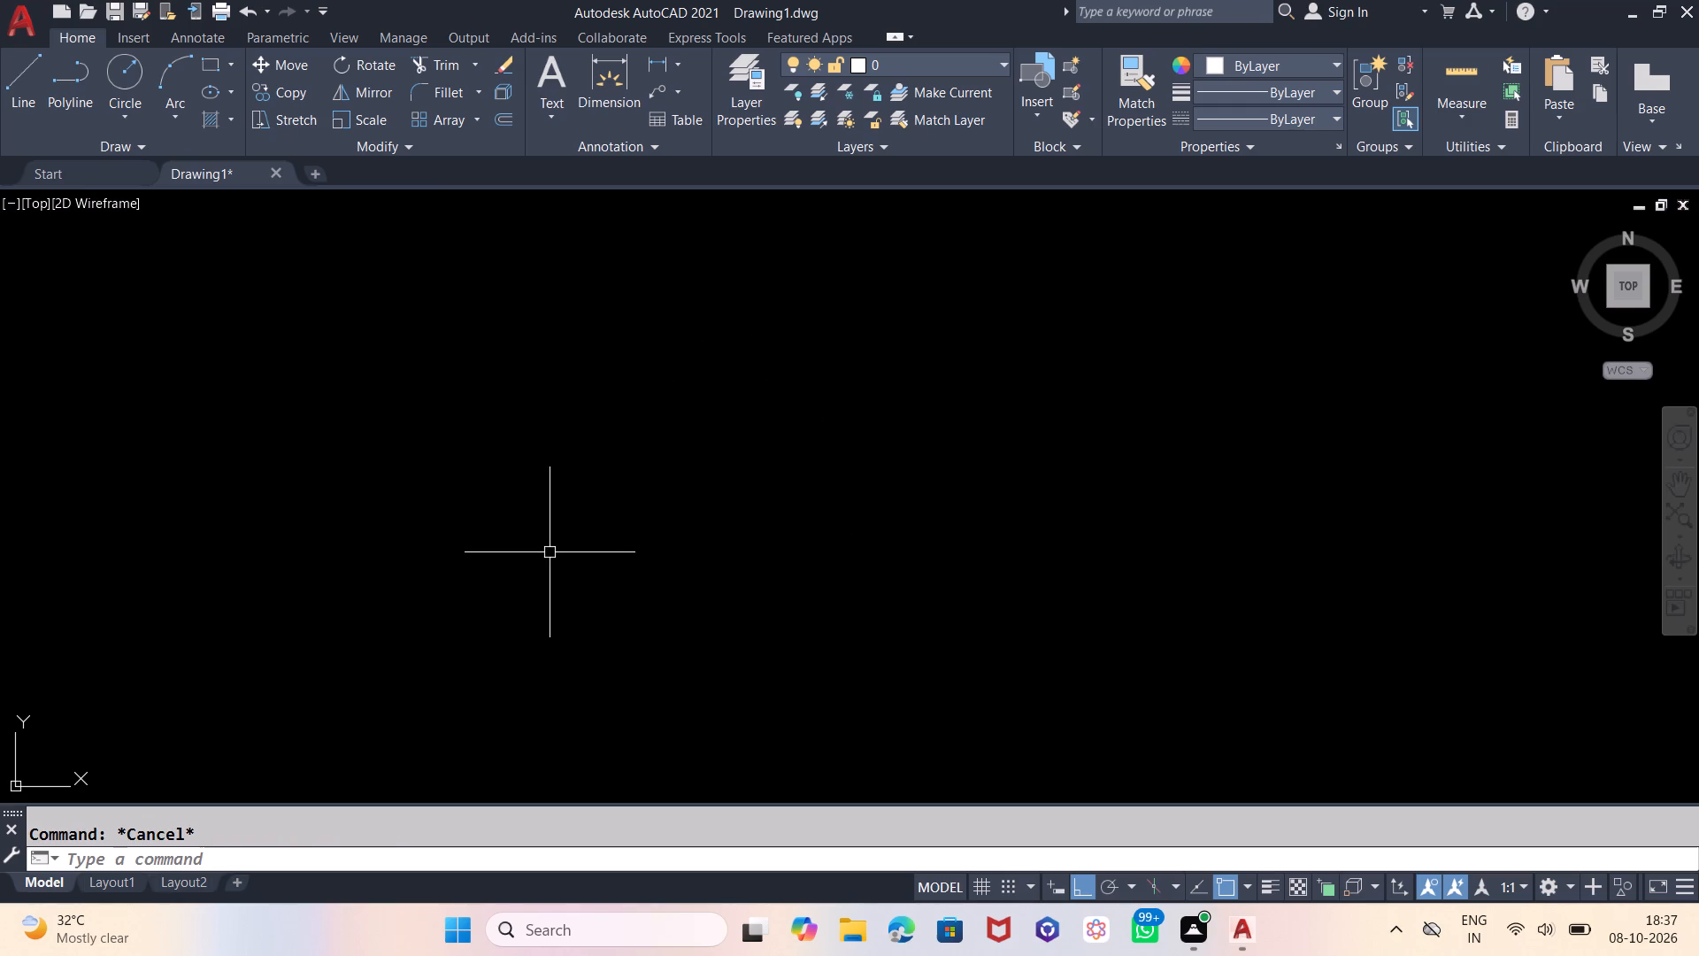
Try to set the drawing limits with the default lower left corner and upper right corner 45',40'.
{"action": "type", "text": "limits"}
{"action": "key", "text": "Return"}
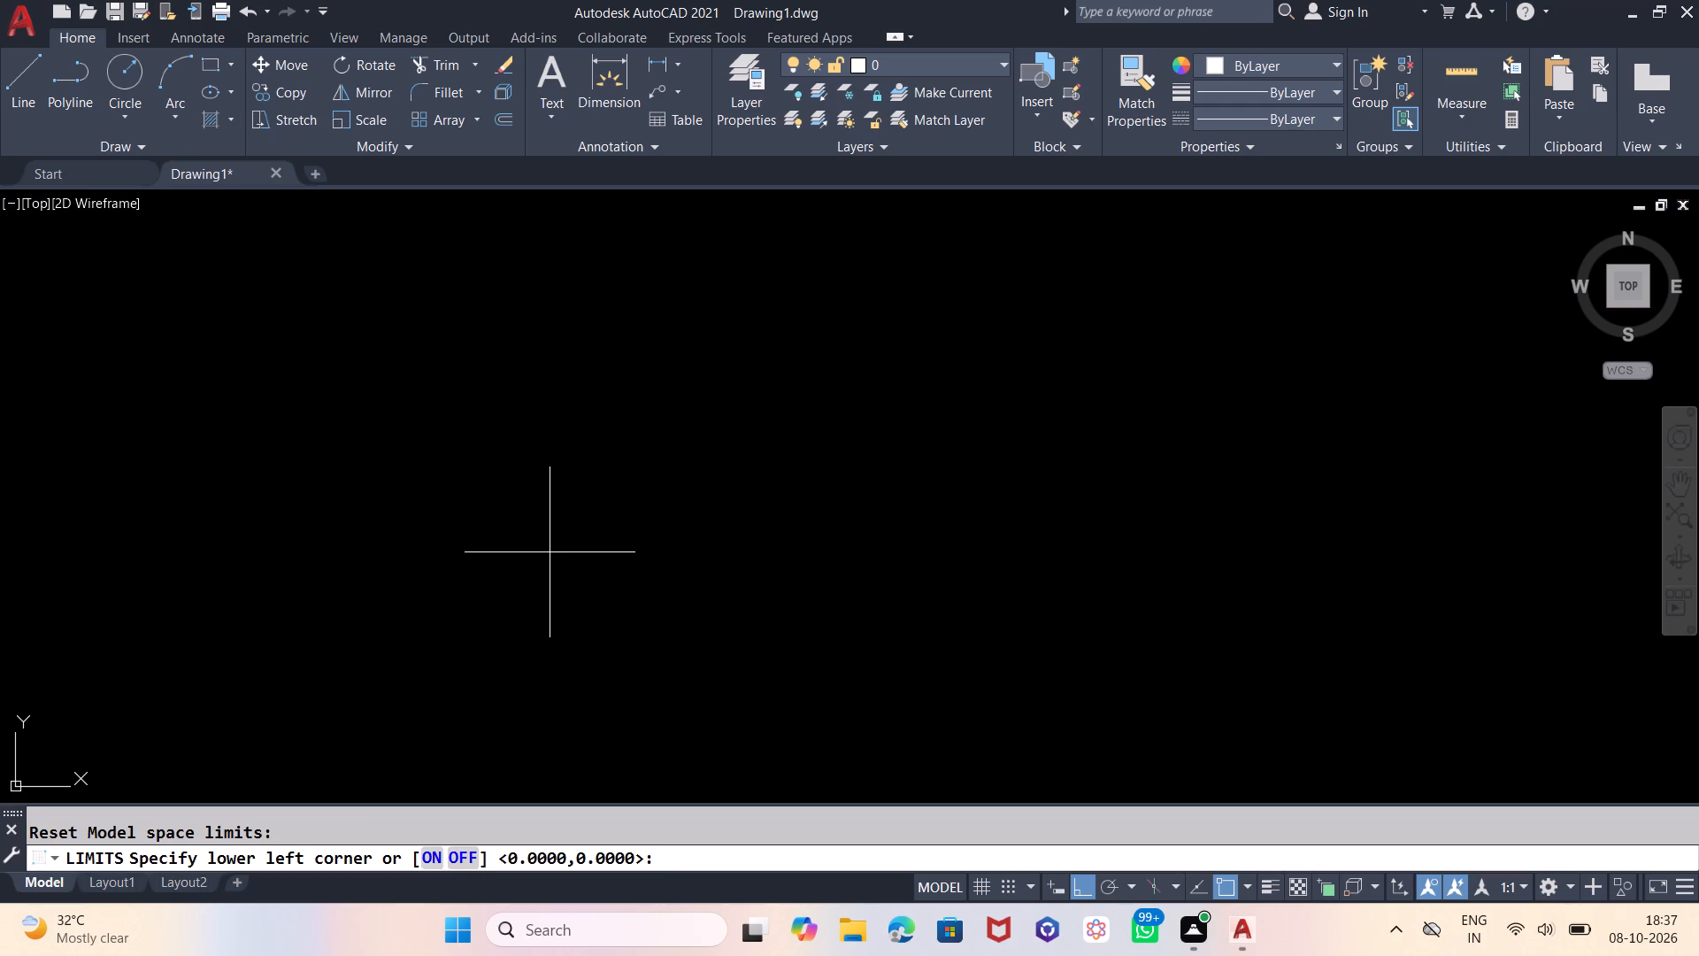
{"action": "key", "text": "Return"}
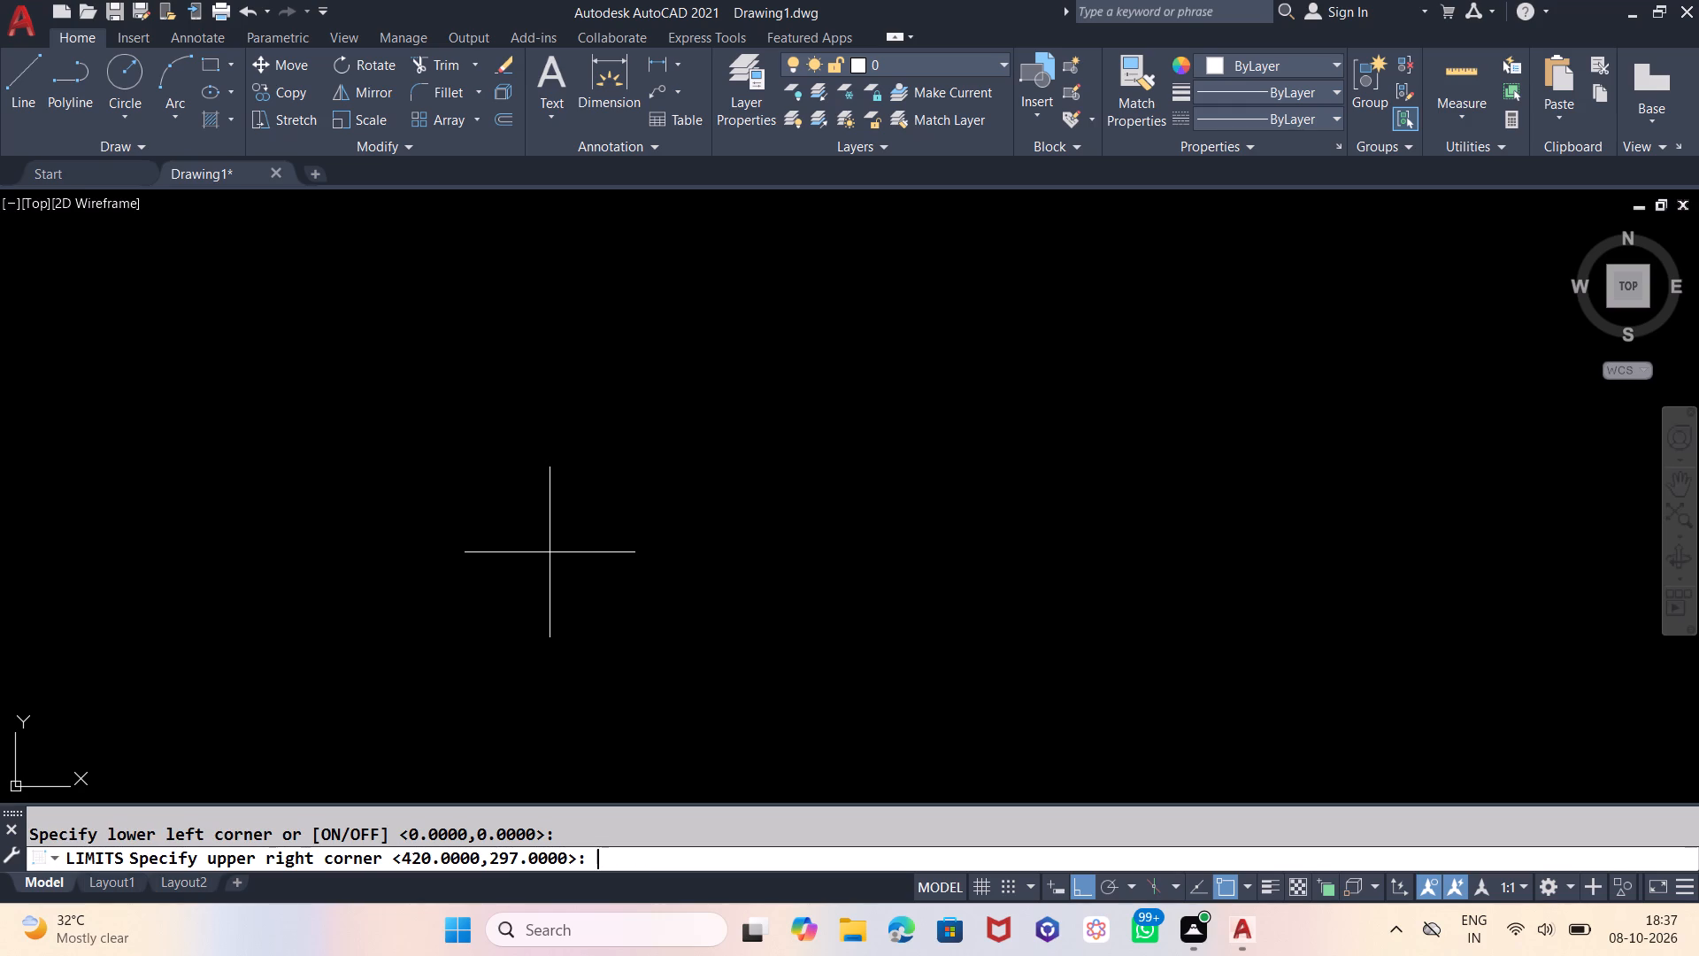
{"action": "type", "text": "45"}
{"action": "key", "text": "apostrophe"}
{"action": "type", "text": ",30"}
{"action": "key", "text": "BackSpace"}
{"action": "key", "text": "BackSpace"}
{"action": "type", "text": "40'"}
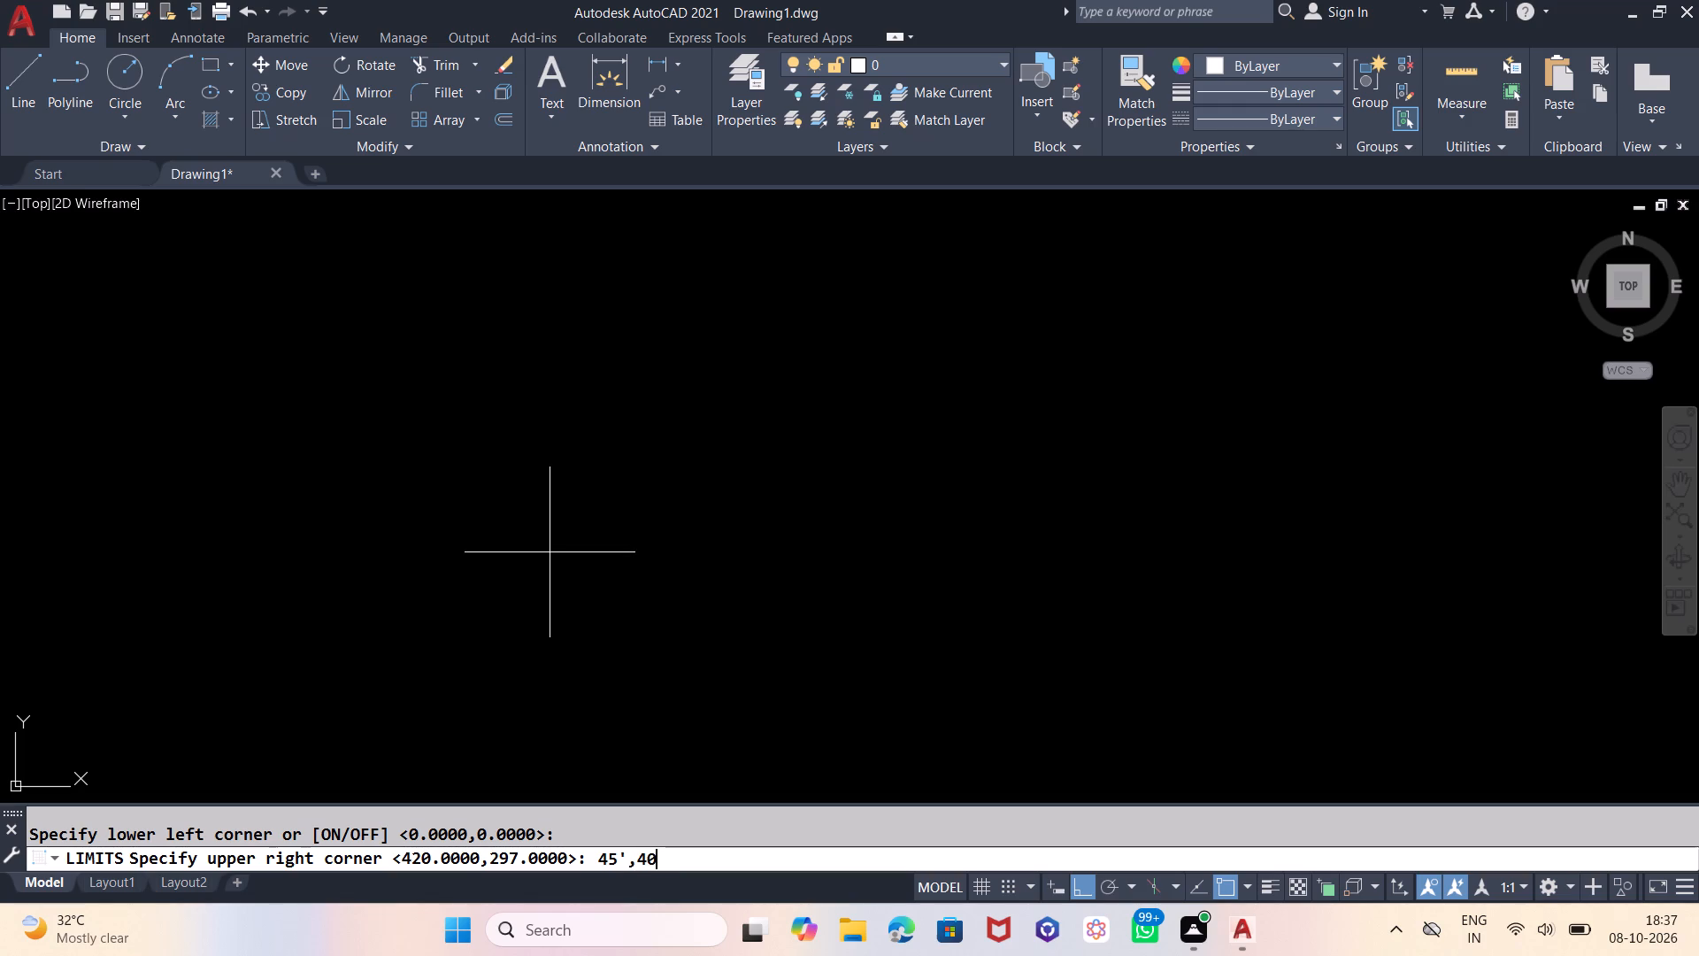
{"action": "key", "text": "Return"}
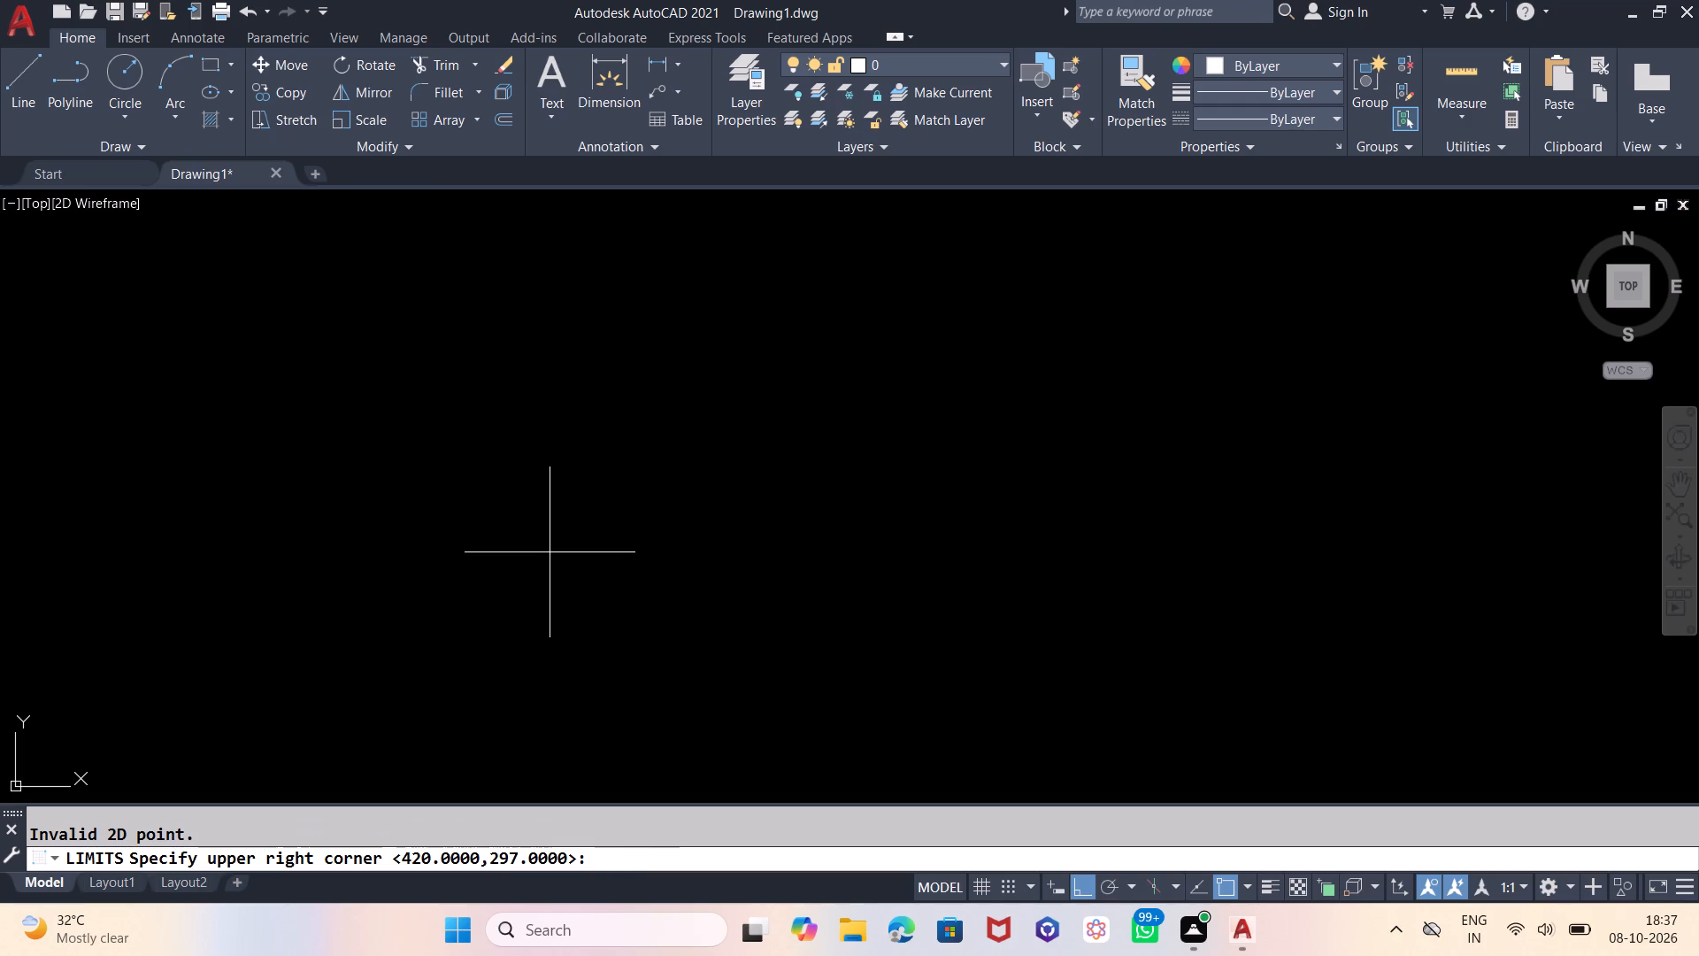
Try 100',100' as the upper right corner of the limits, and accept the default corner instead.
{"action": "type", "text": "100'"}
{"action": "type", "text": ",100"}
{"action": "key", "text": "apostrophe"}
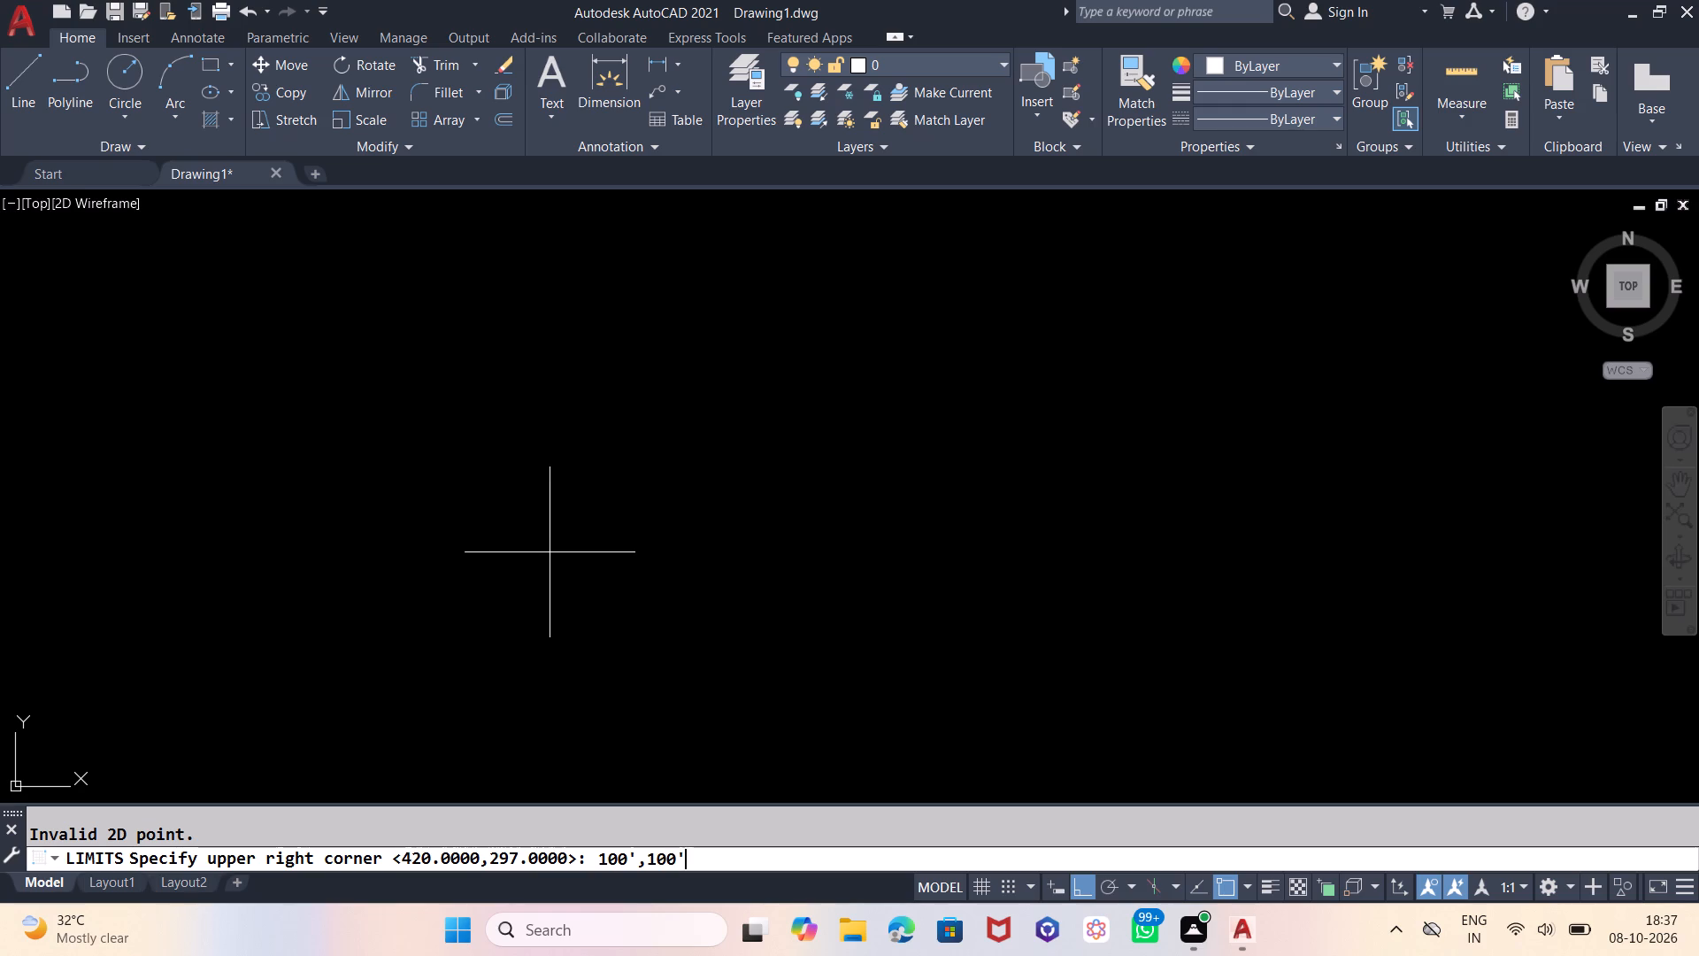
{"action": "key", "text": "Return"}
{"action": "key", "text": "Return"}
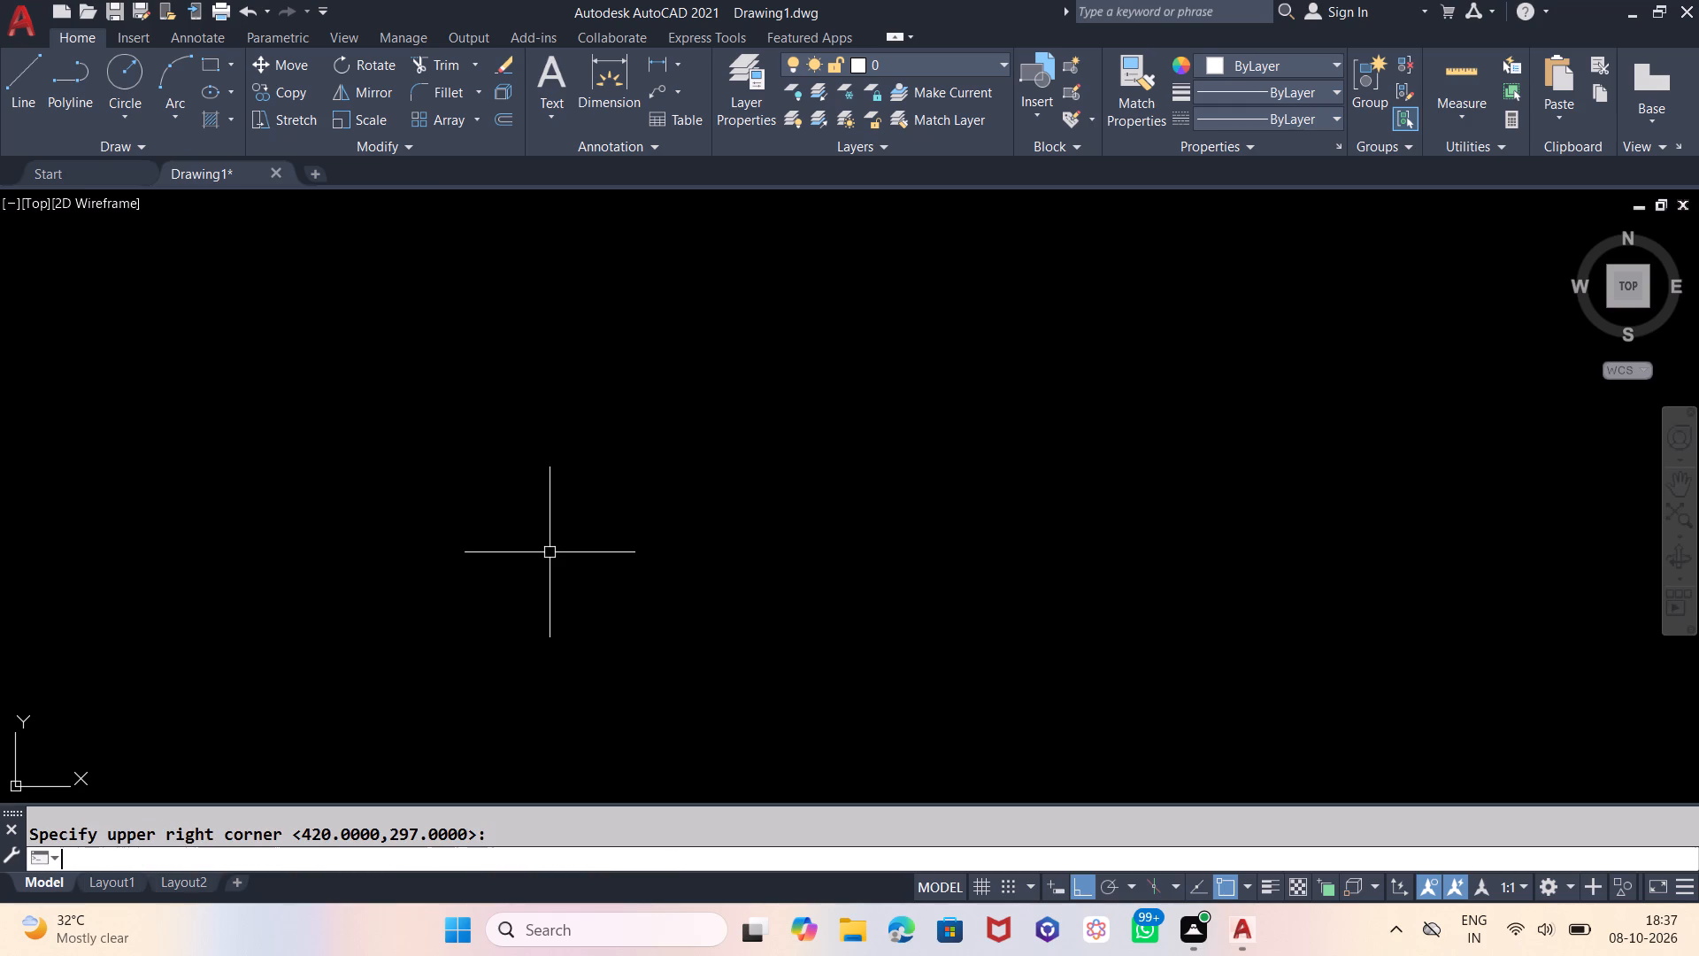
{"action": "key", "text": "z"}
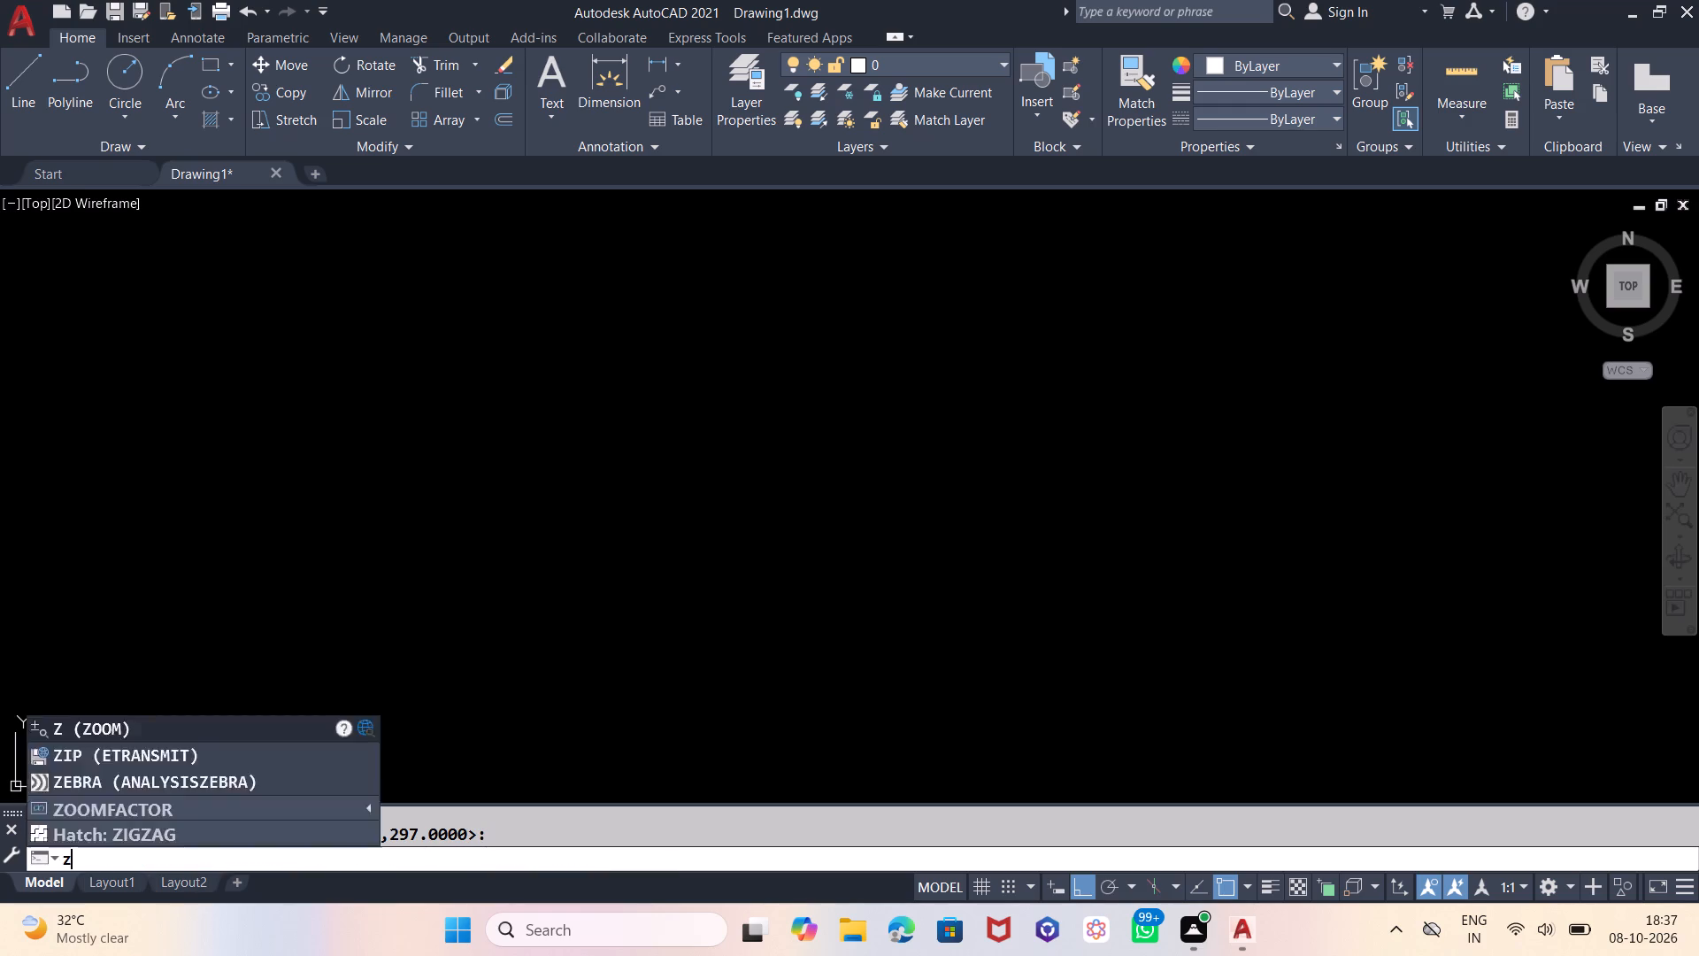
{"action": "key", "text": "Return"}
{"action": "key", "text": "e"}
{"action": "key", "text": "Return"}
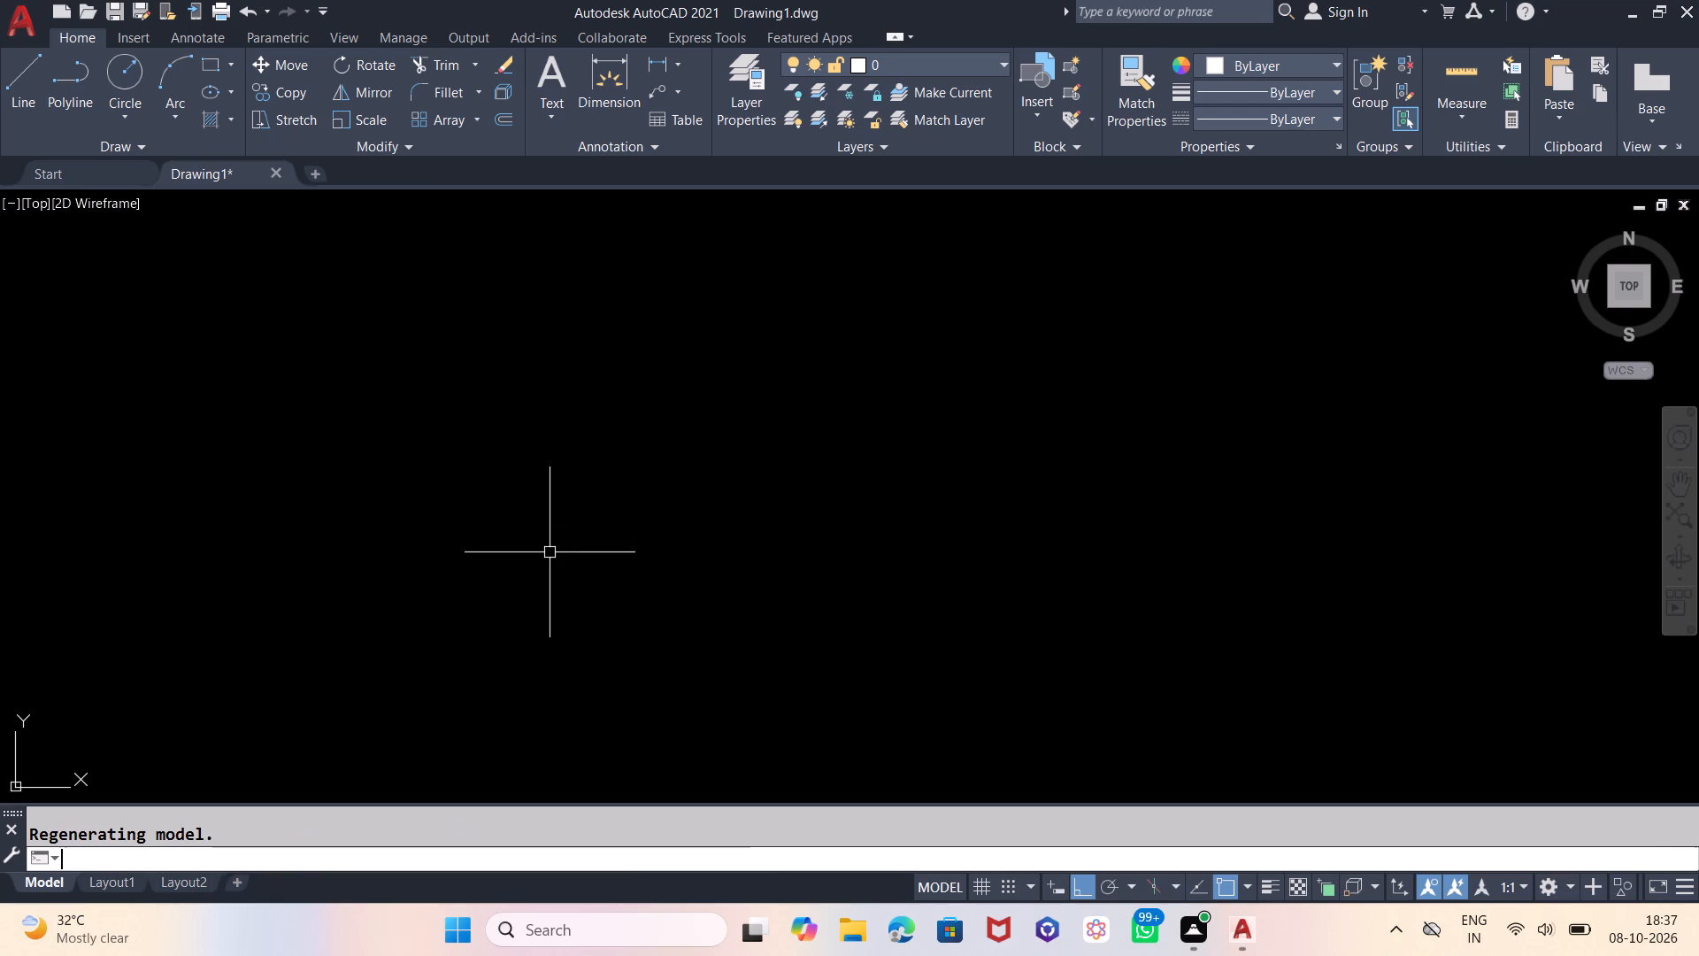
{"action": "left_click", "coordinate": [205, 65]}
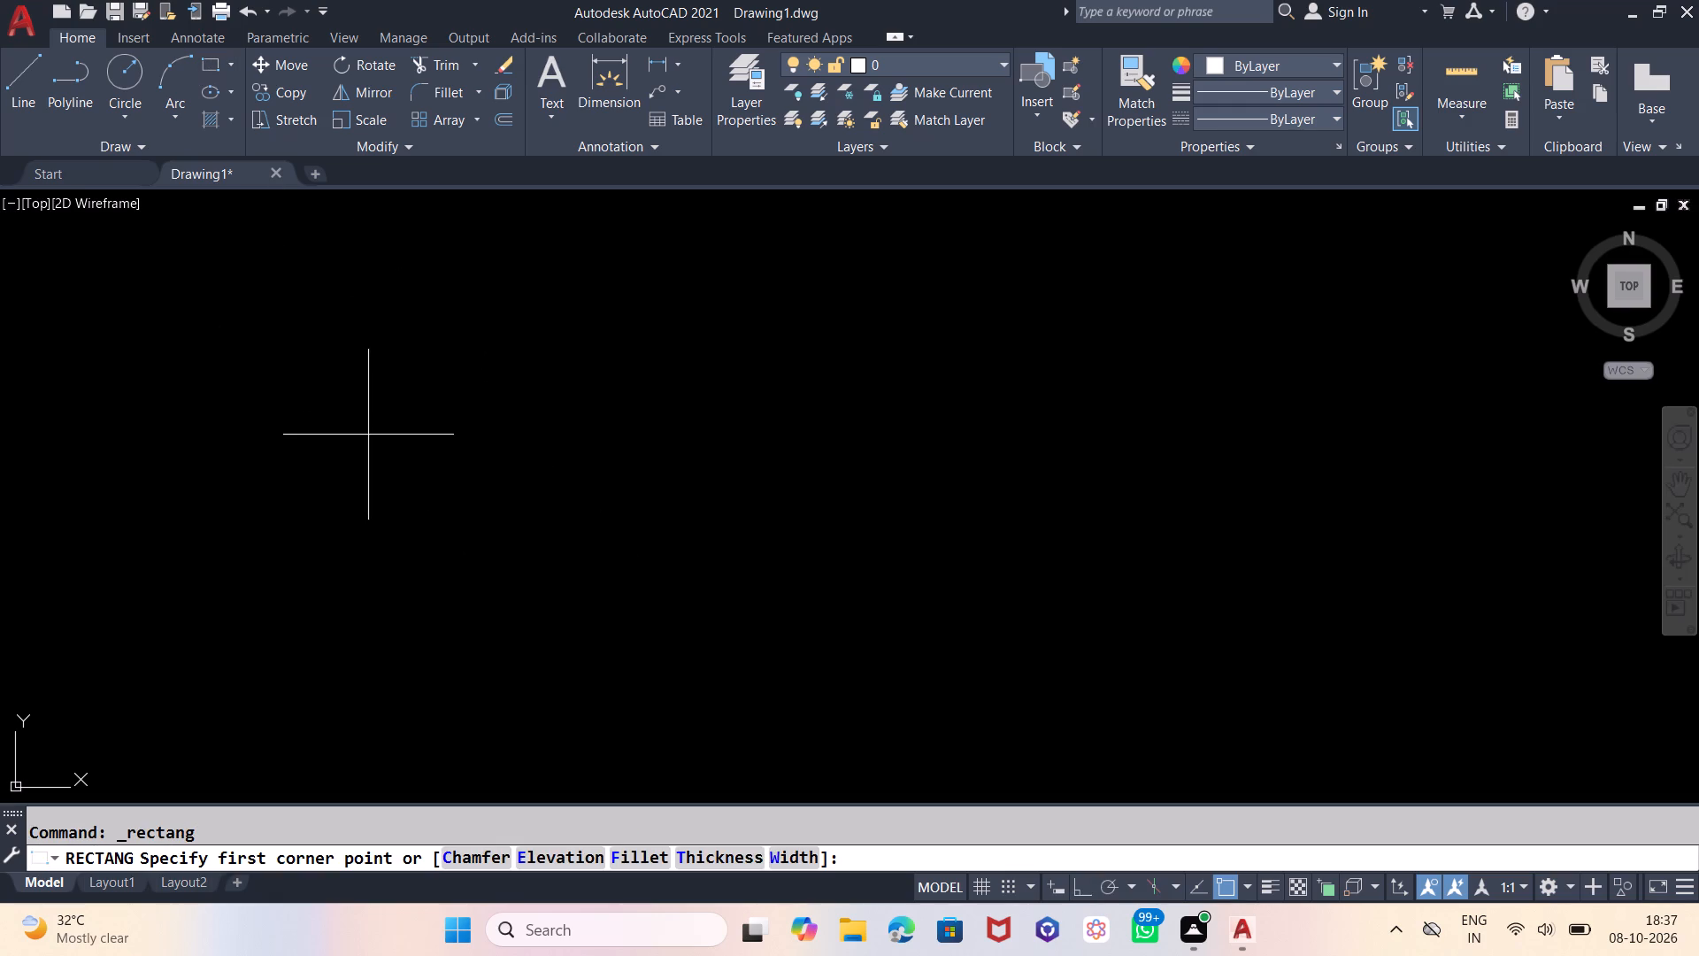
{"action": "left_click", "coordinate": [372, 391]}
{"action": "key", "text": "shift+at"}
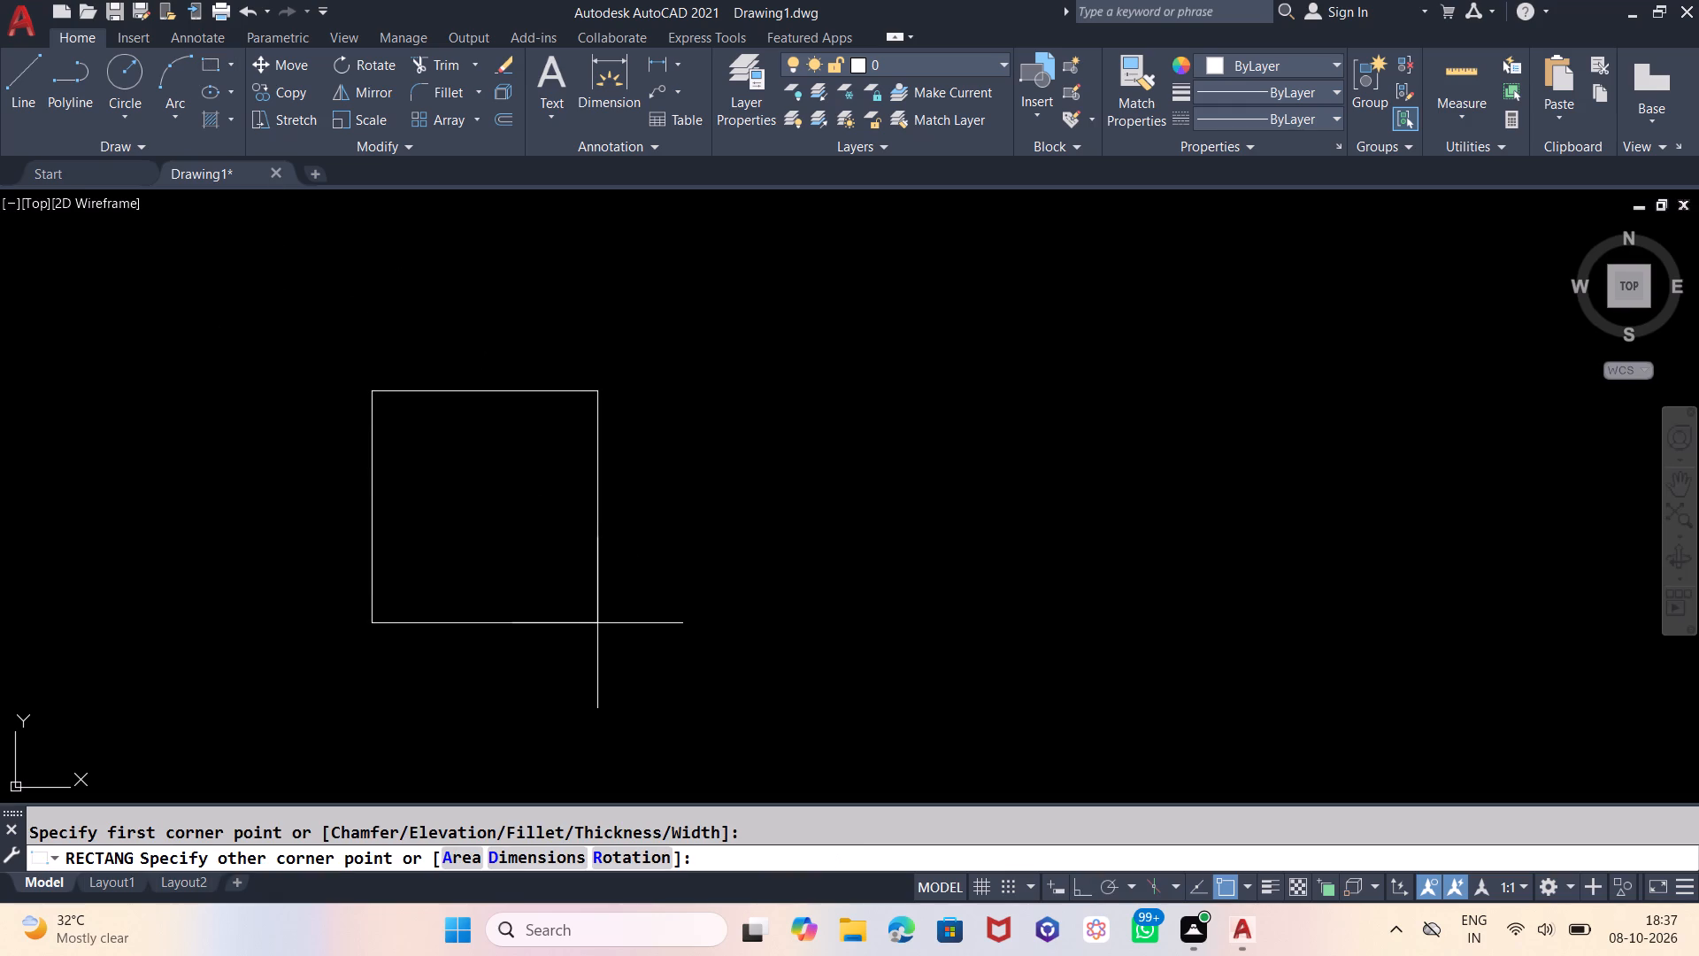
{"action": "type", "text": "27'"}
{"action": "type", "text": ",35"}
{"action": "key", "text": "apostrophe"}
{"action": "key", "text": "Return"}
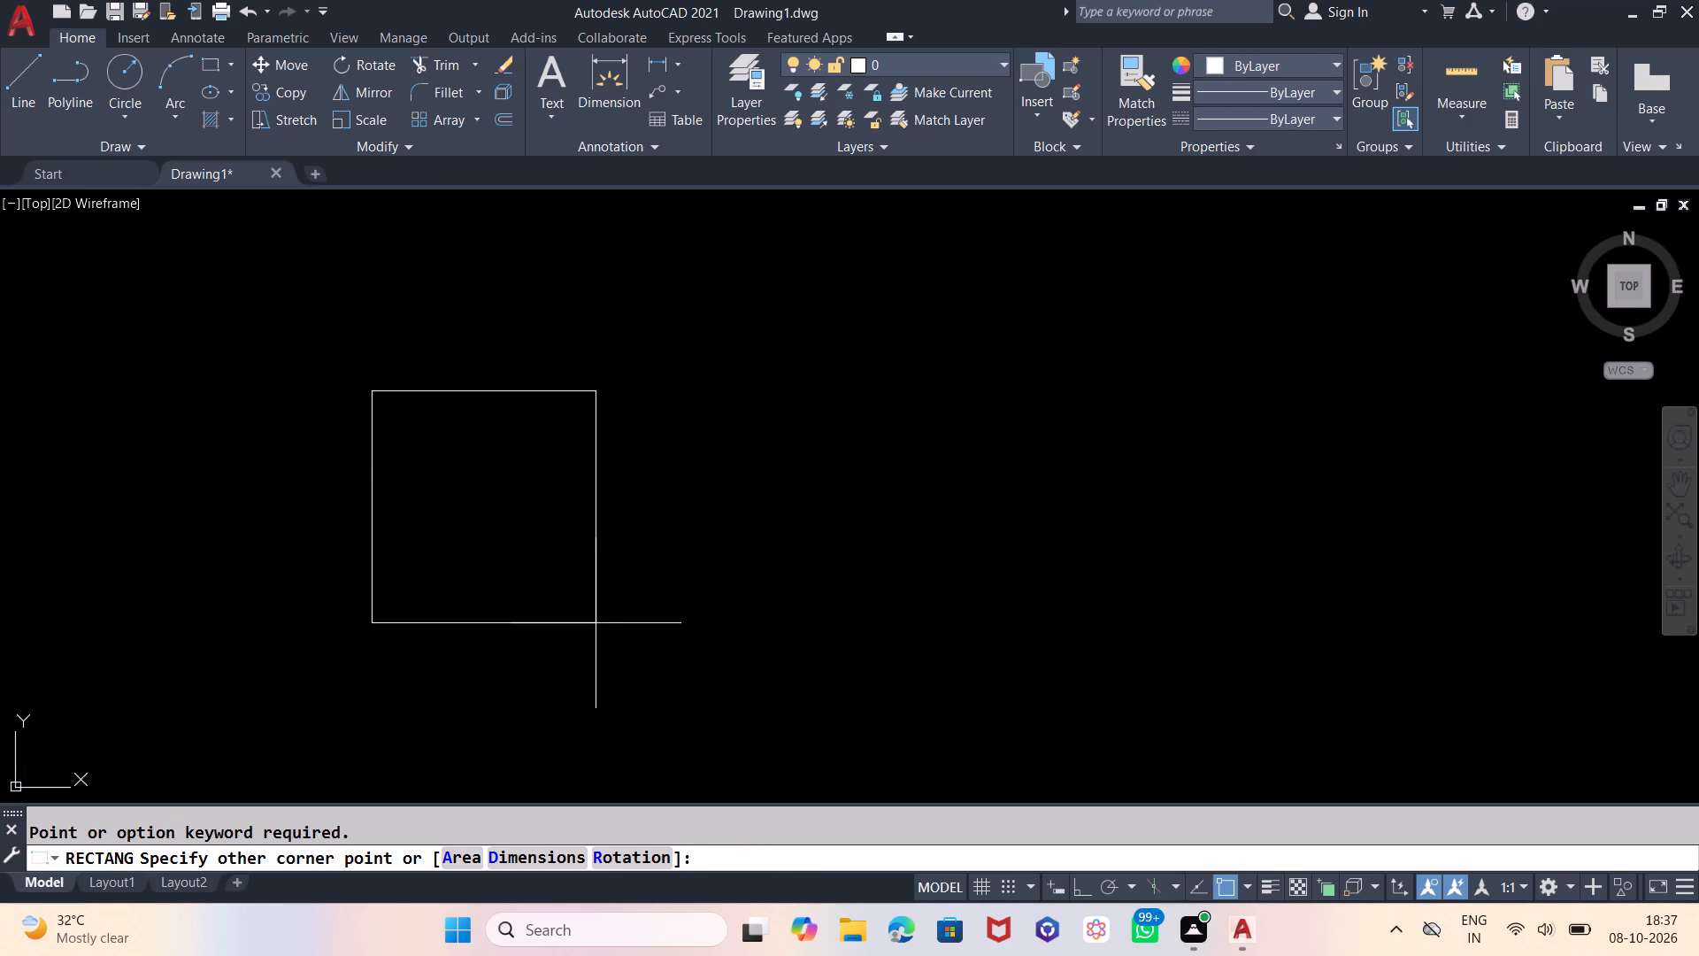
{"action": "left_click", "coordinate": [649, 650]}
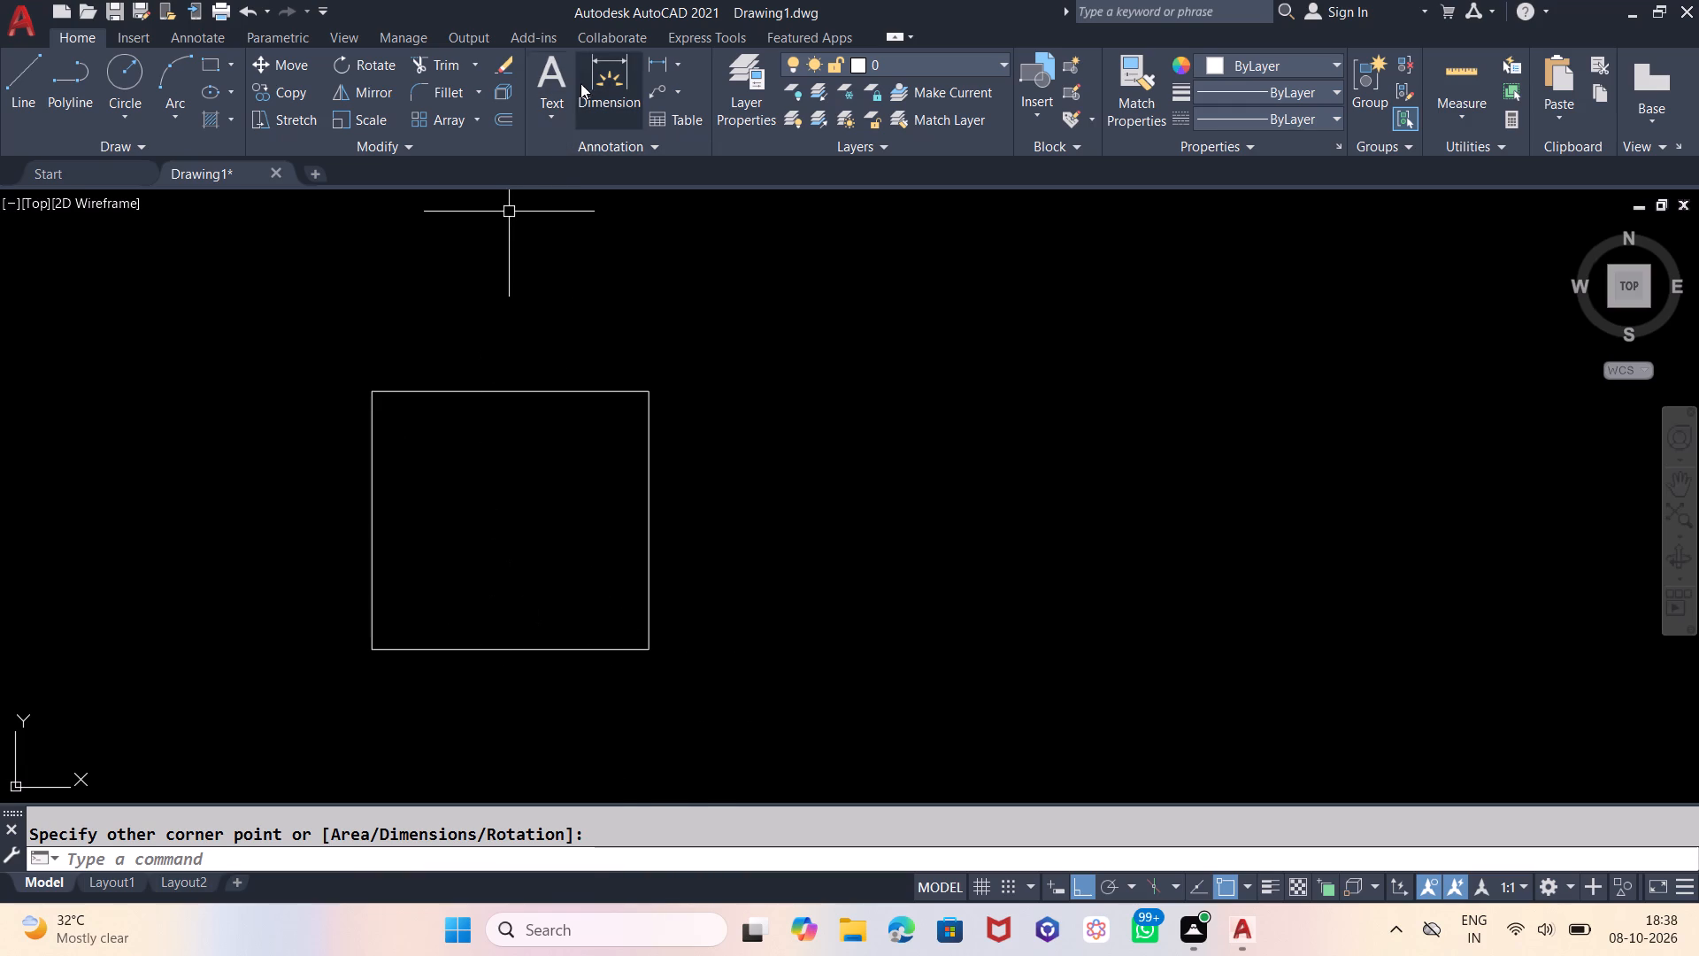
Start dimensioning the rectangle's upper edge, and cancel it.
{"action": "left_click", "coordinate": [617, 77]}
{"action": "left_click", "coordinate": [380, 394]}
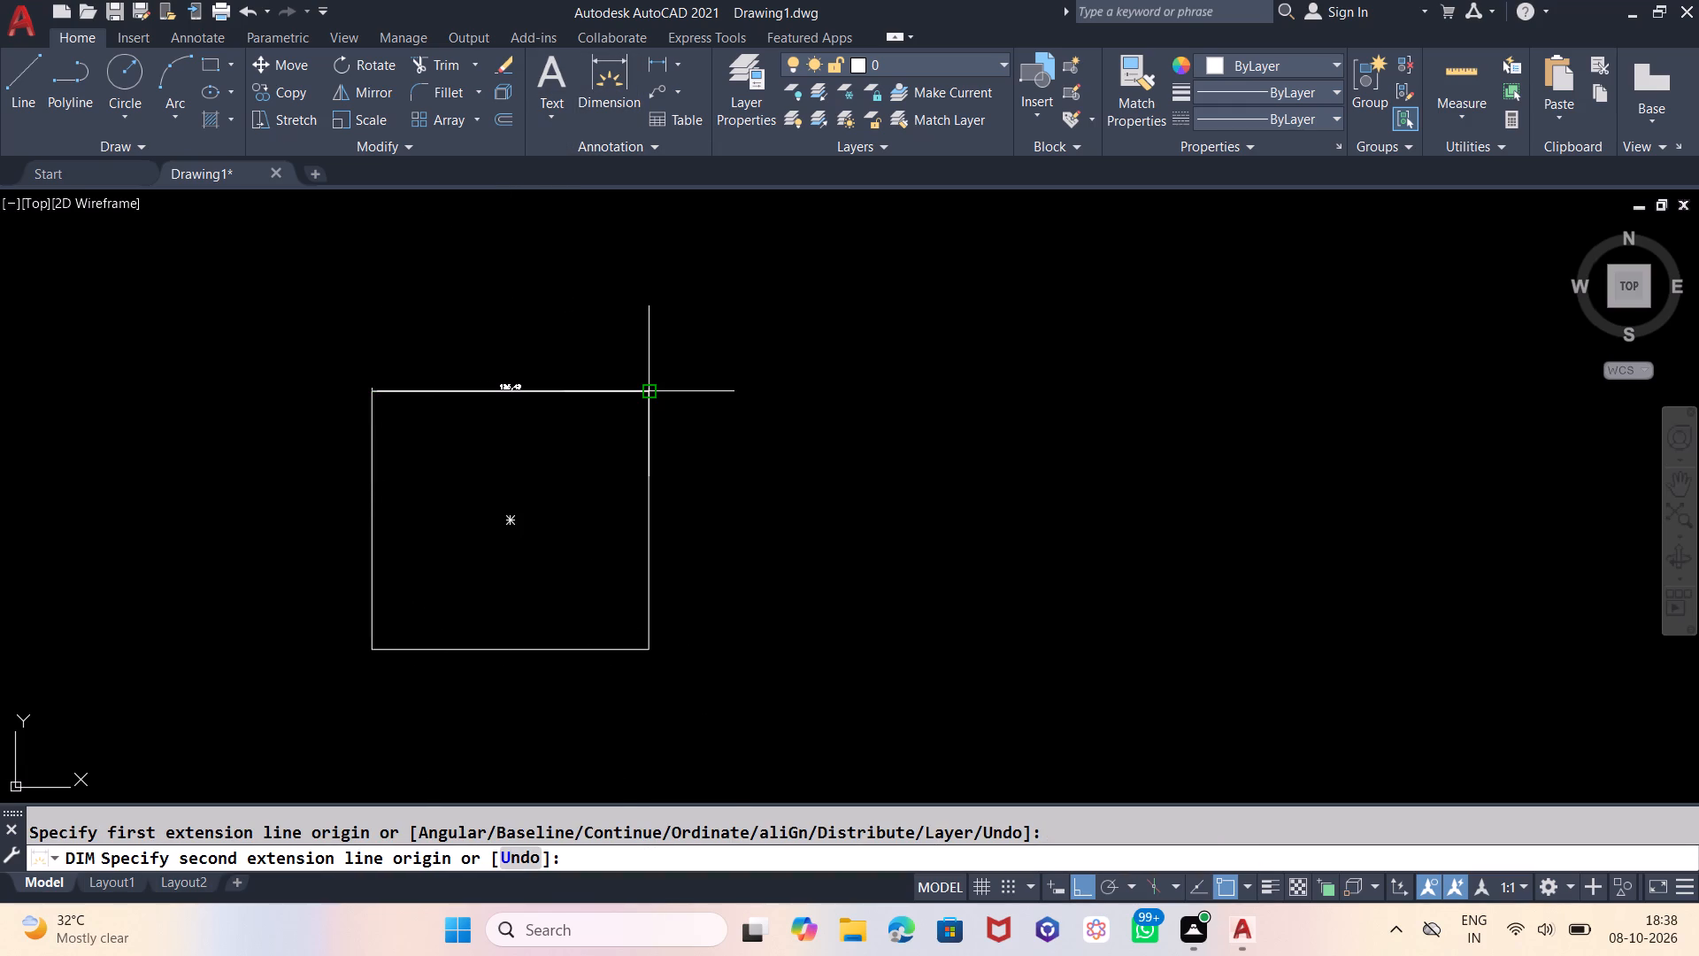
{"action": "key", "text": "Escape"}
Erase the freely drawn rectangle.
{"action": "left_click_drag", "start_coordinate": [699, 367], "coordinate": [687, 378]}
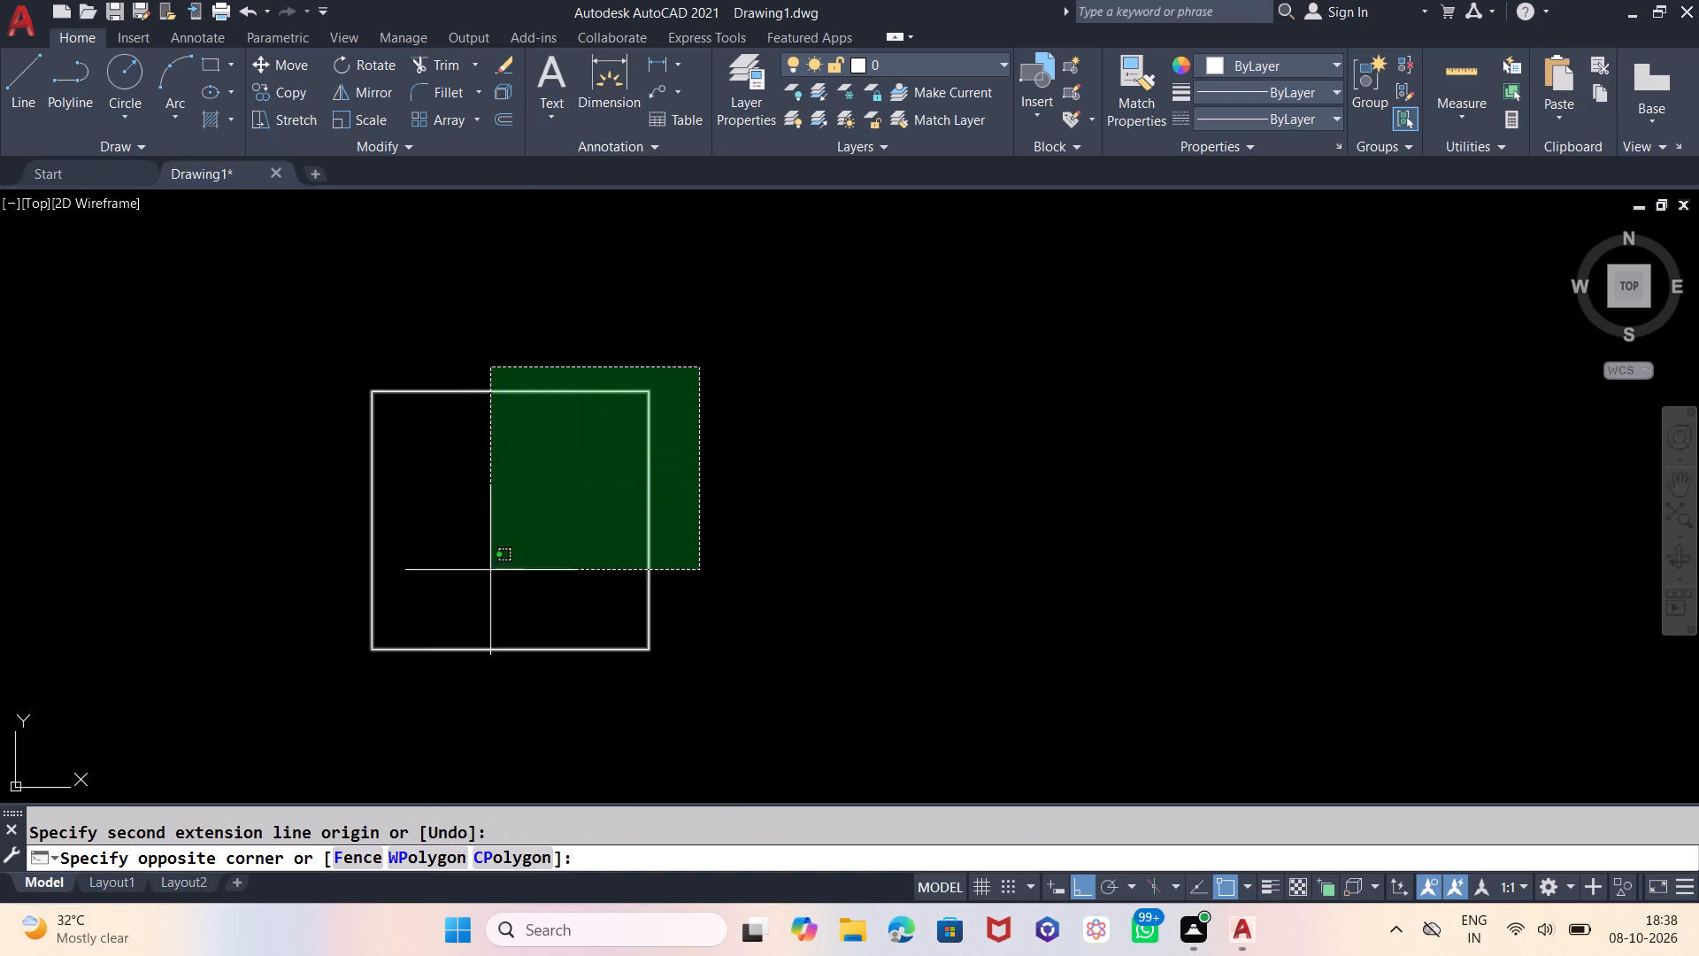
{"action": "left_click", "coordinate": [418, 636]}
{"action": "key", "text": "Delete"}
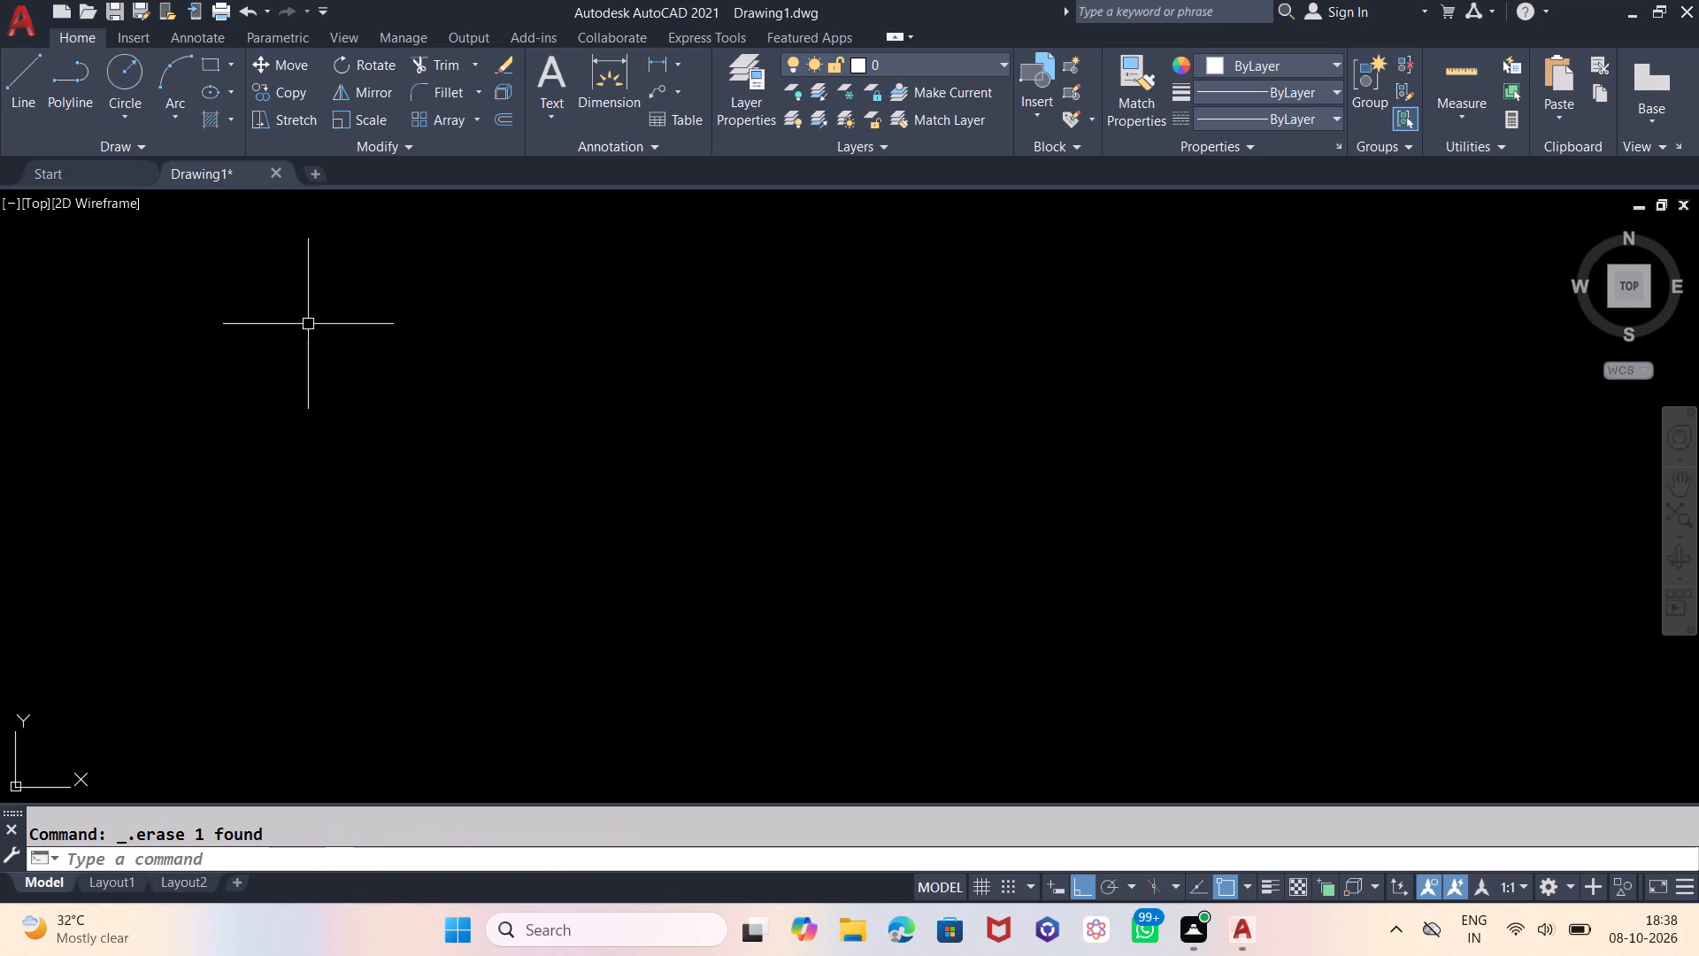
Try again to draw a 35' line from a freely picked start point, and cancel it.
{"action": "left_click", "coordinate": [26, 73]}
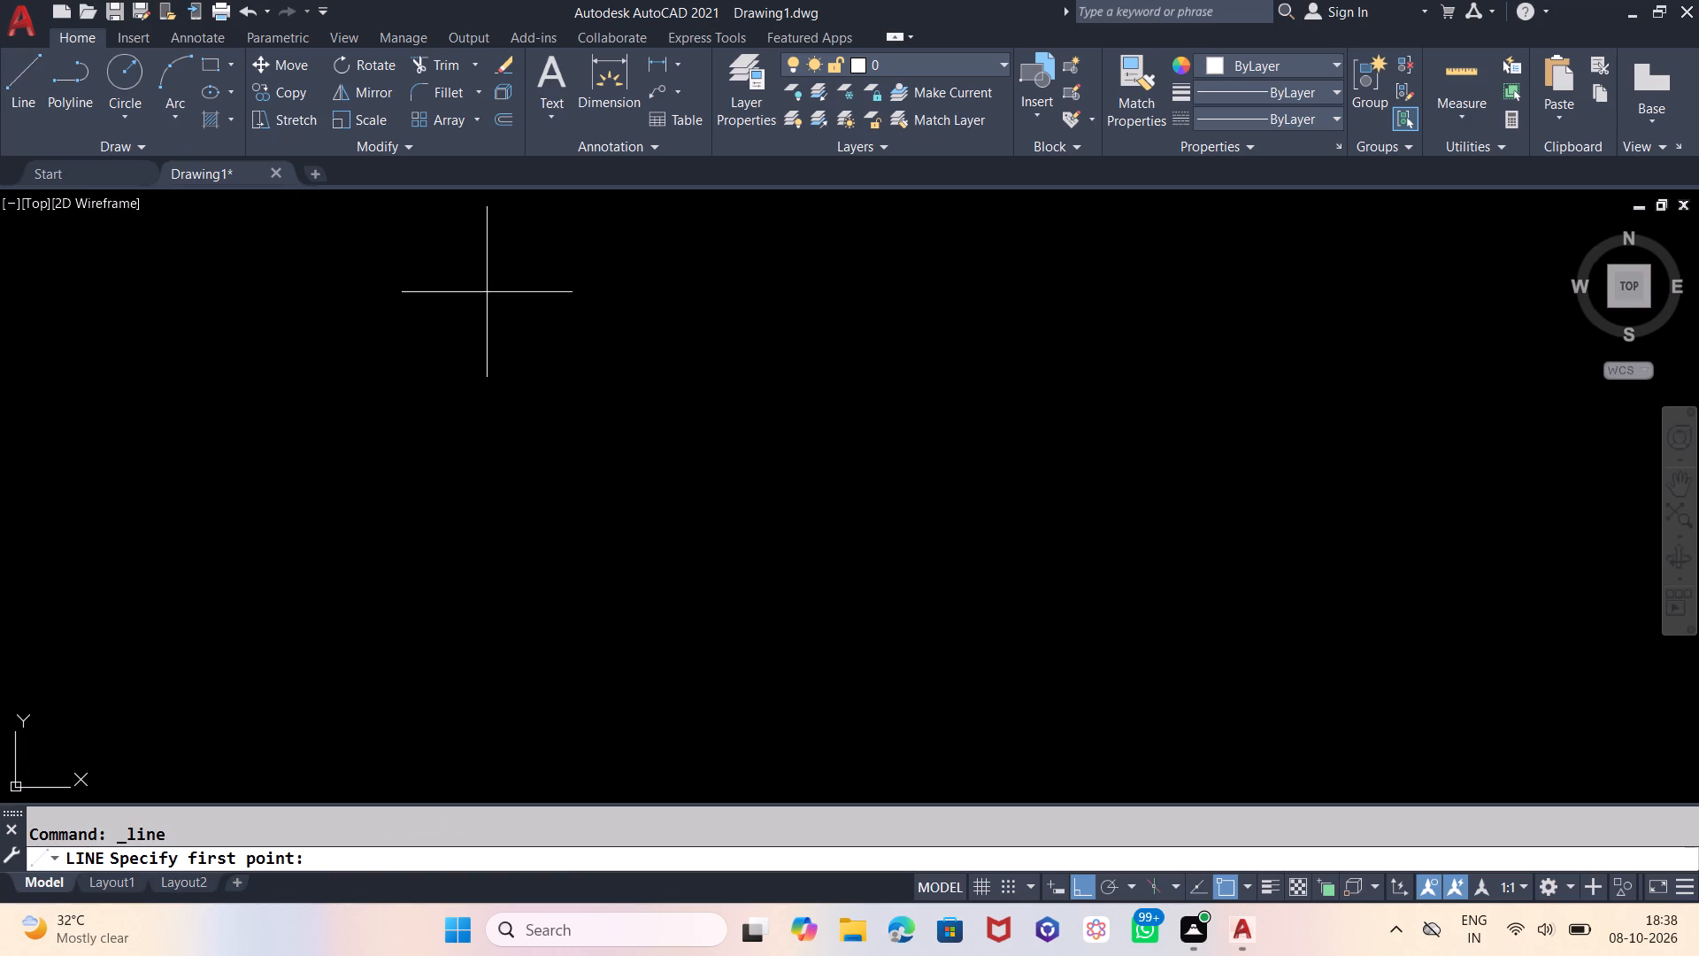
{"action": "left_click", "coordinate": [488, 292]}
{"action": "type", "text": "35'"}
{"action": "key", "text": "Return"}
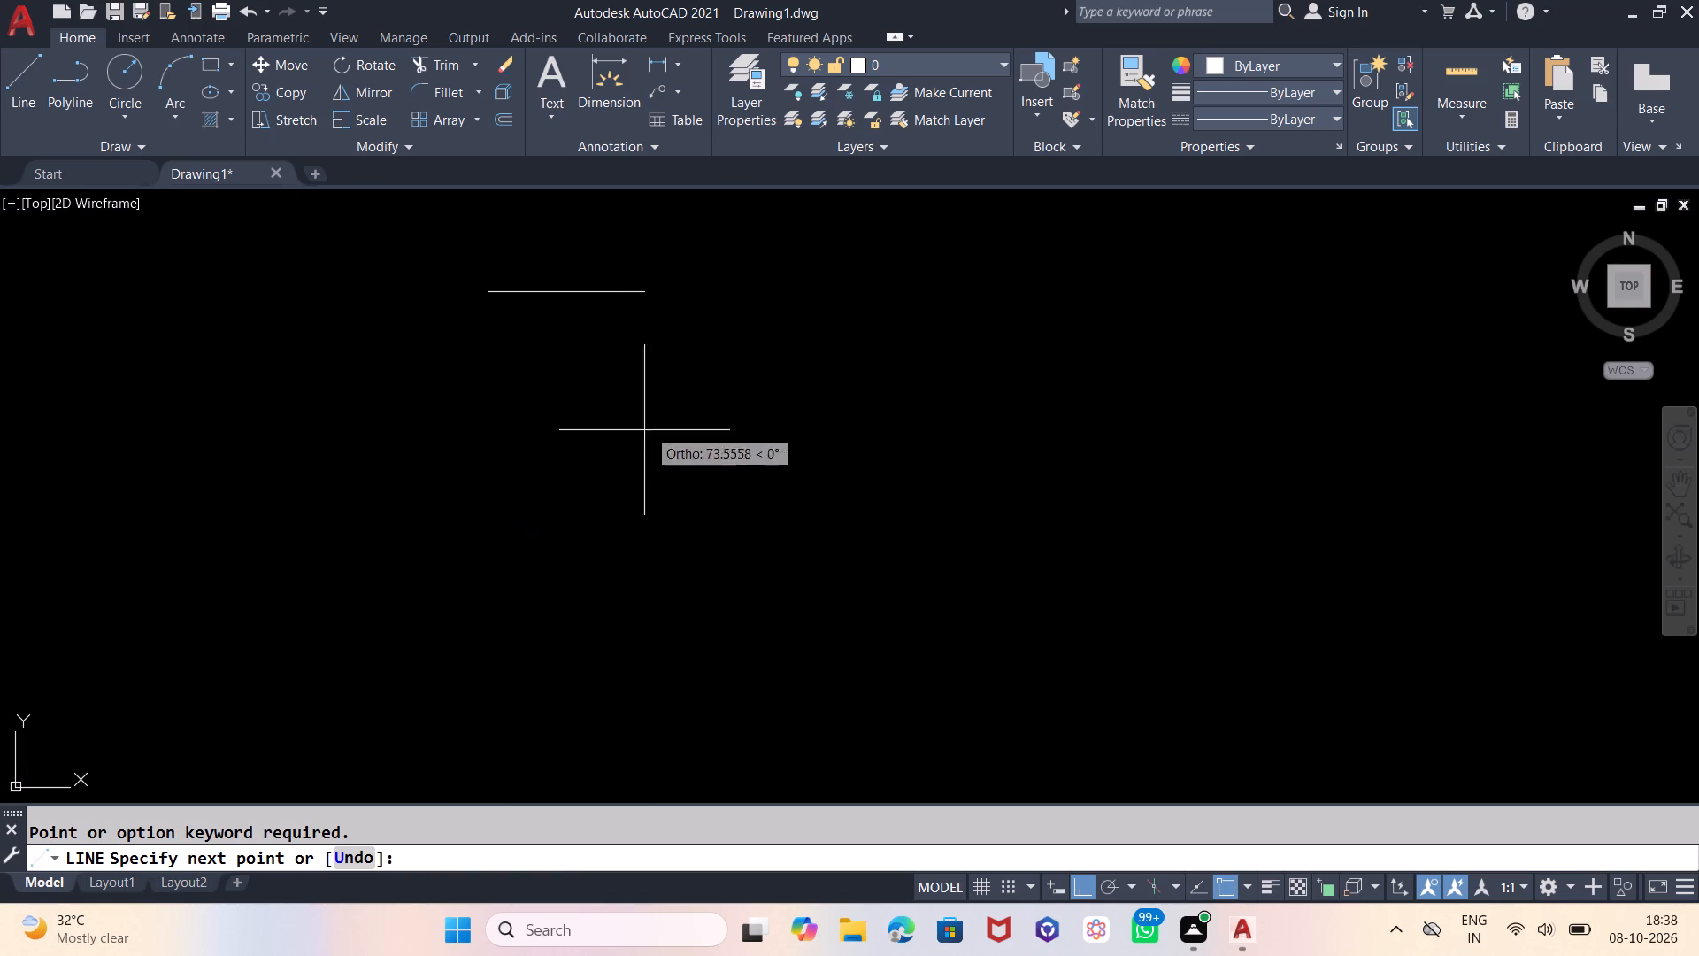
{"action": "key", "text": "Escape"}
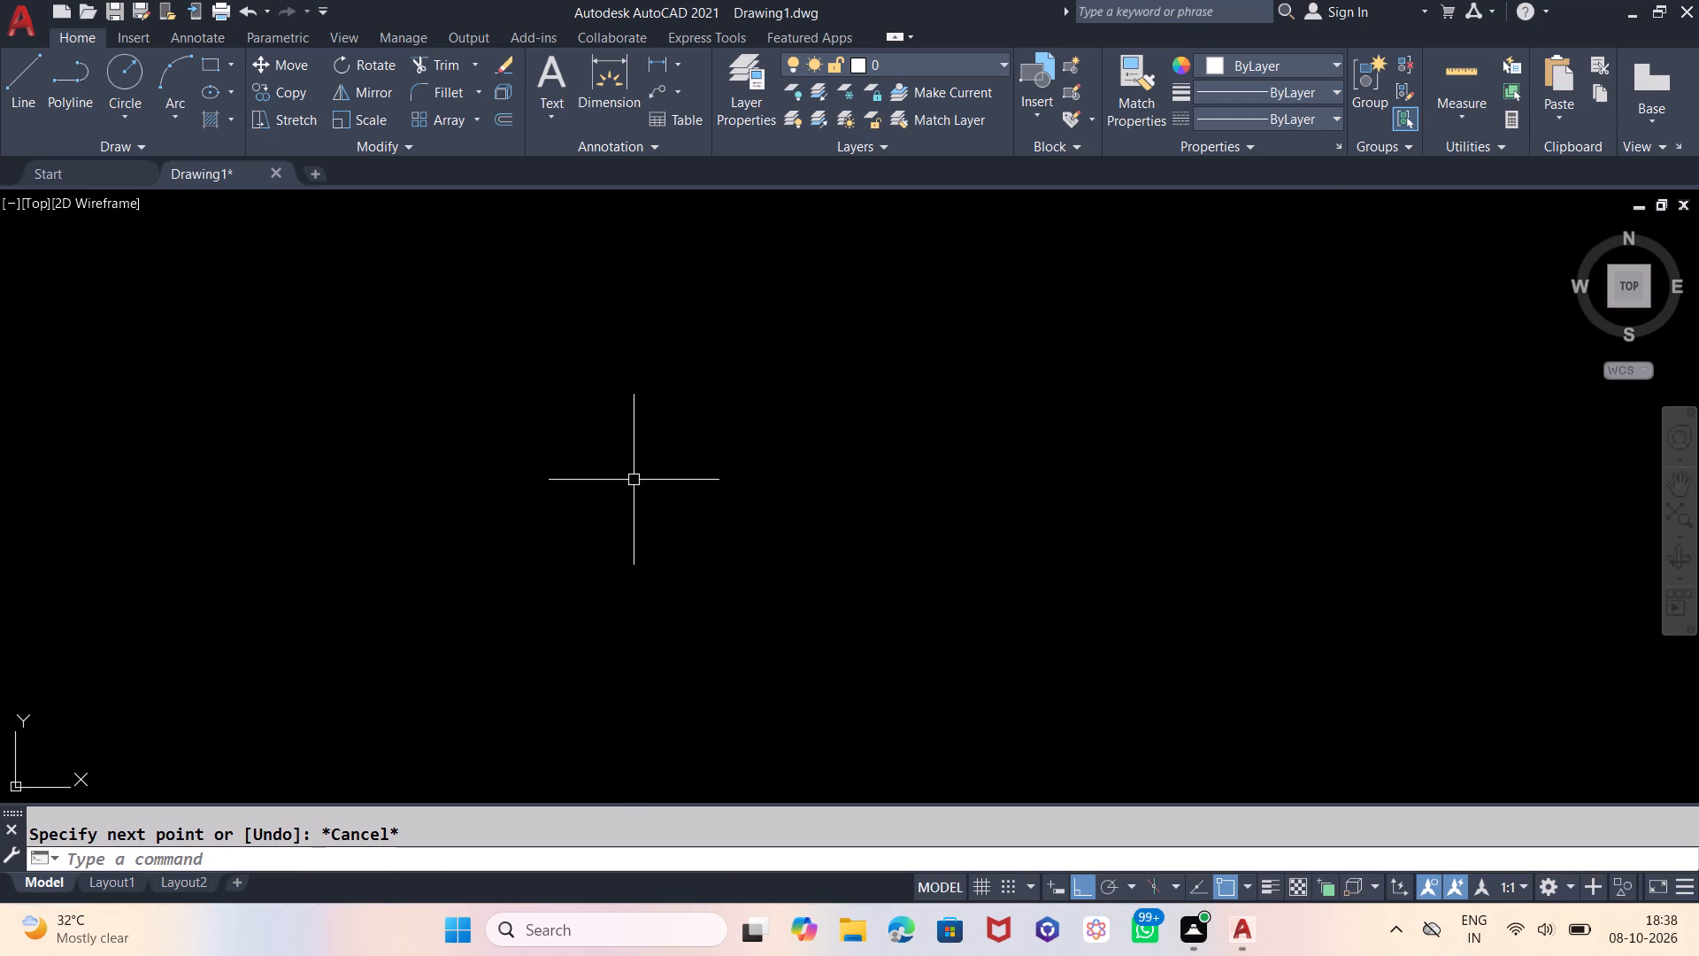
Quit the program without saving the changes to Drawing1.dwg.
{"action": "left_click", "coordinate": [1679, 10]}
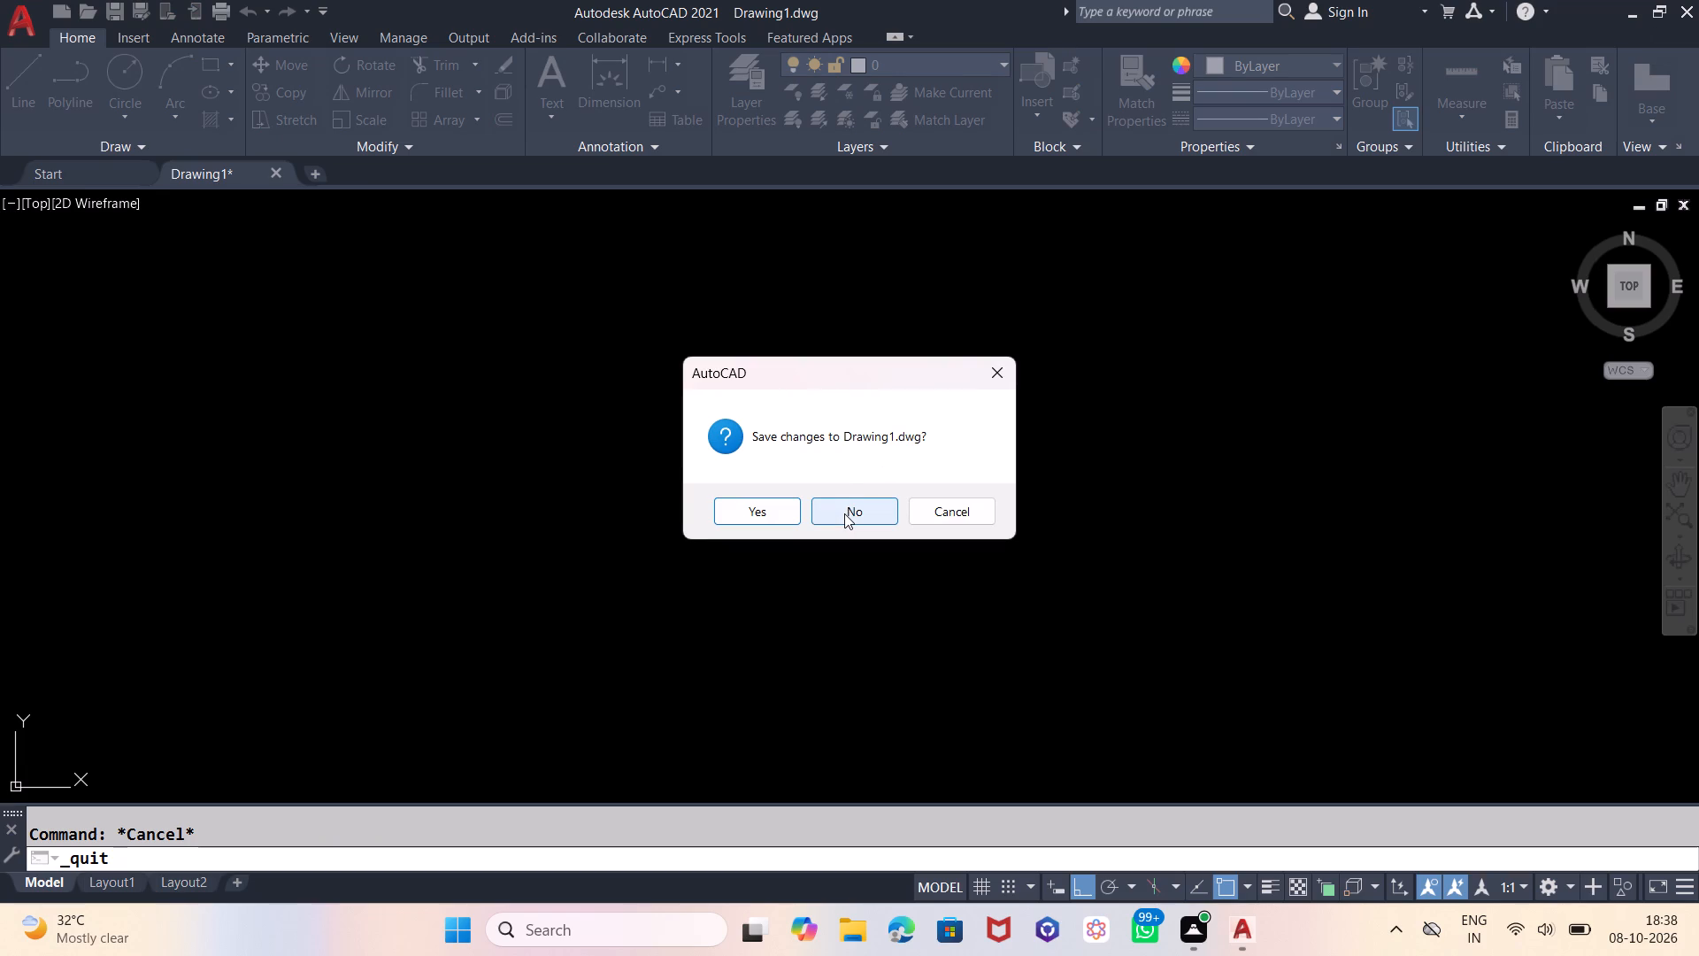
{"action": "left_click", "coordinate": [844, 513]}
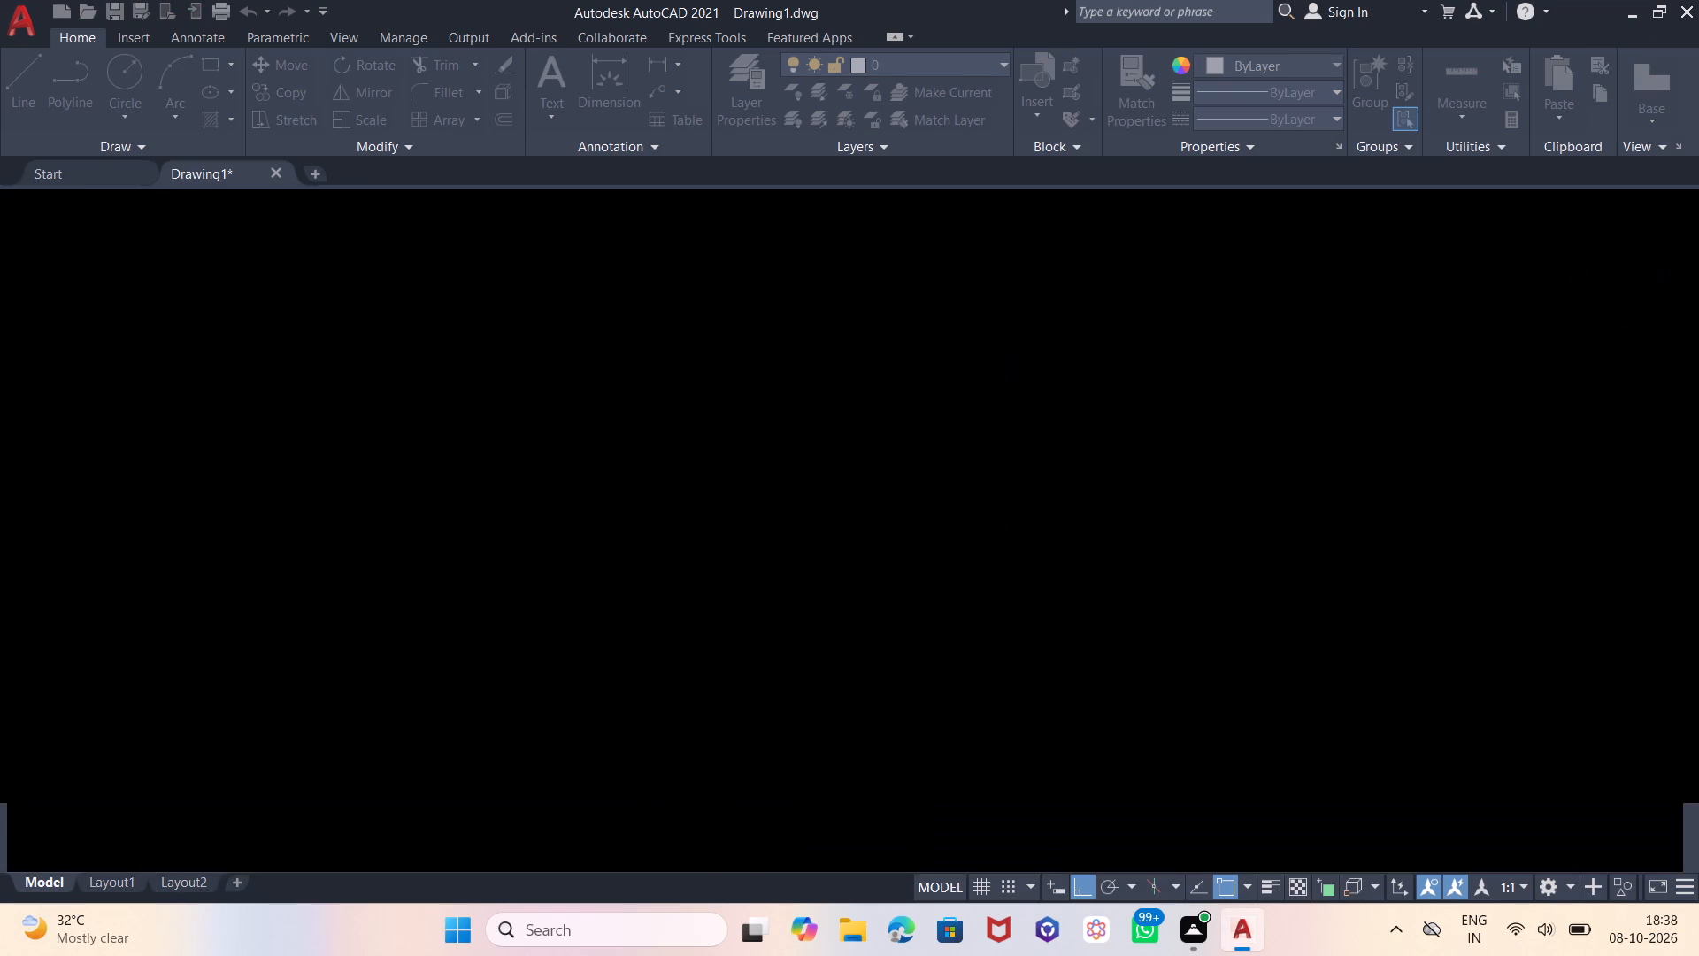
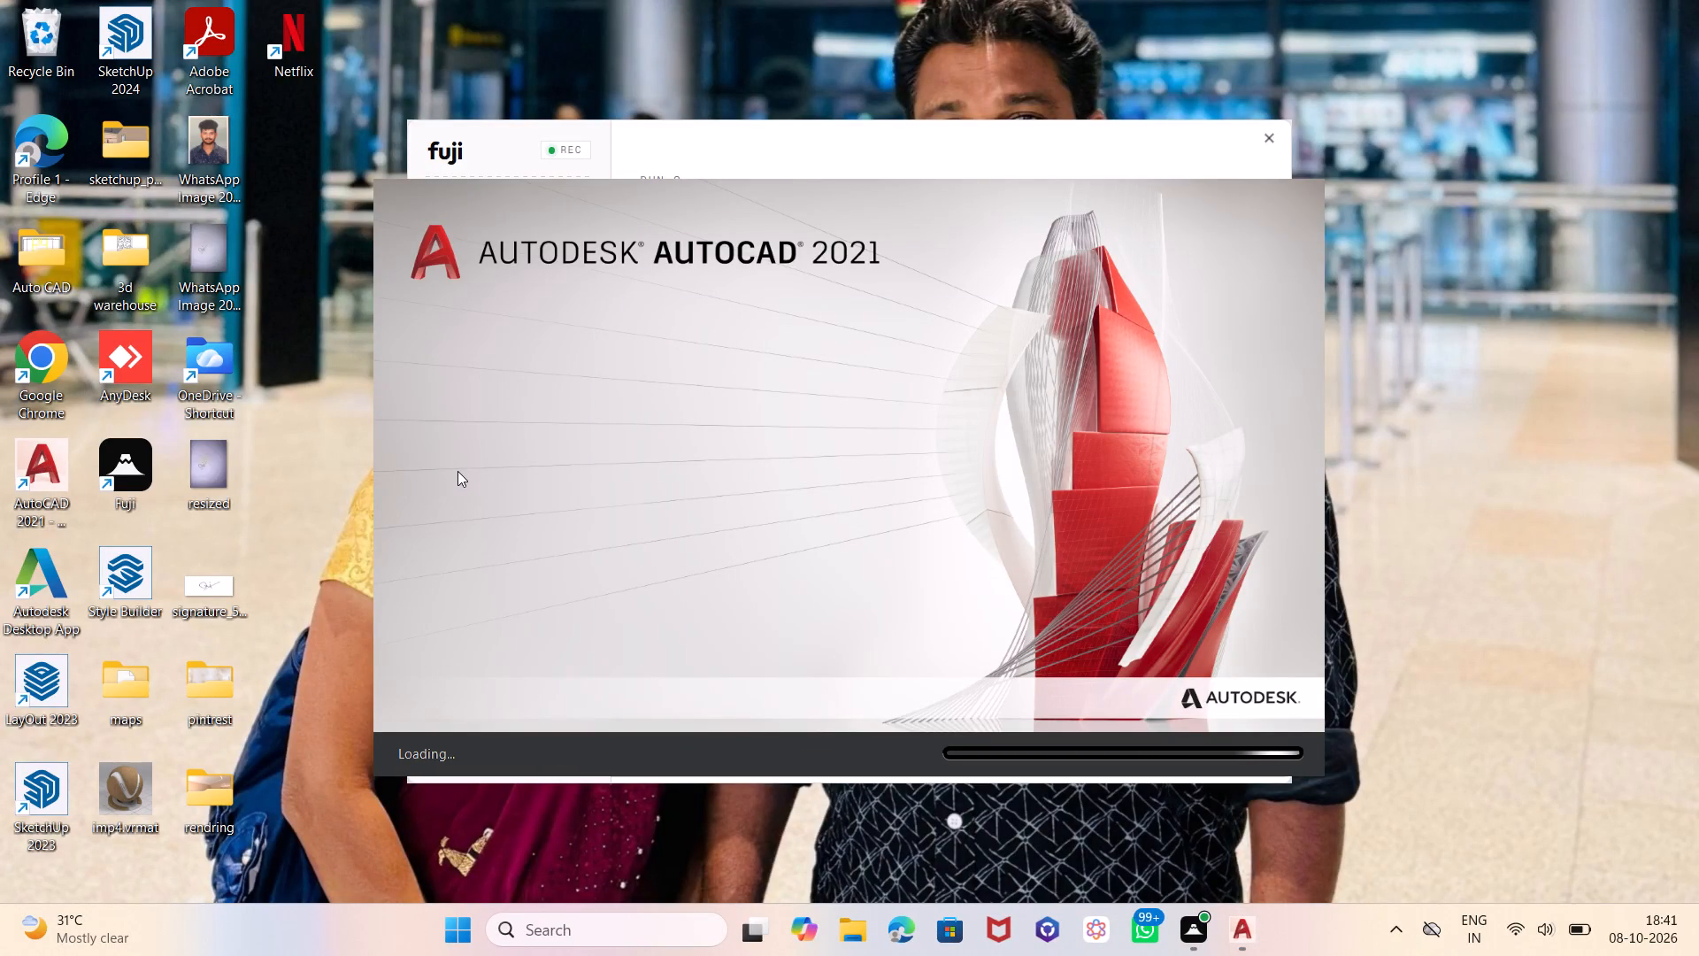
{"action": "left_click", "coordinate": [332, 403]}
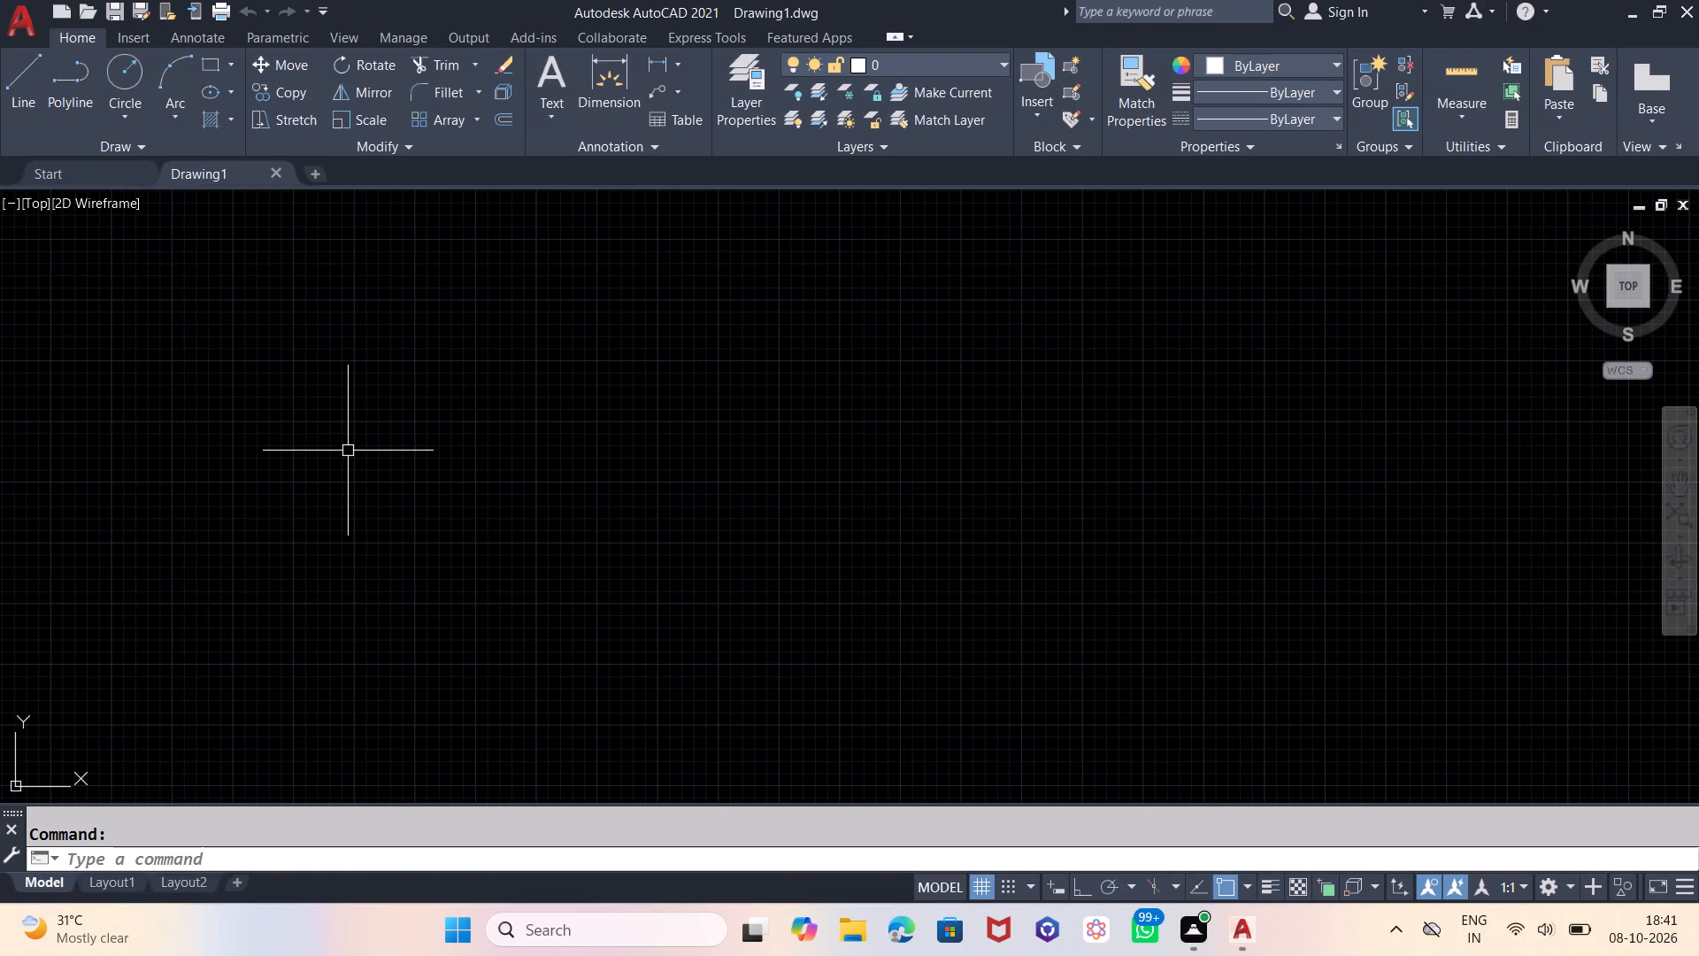
Turn off the grid display in the new drawing.
{"action": "key", "text": "F7"}
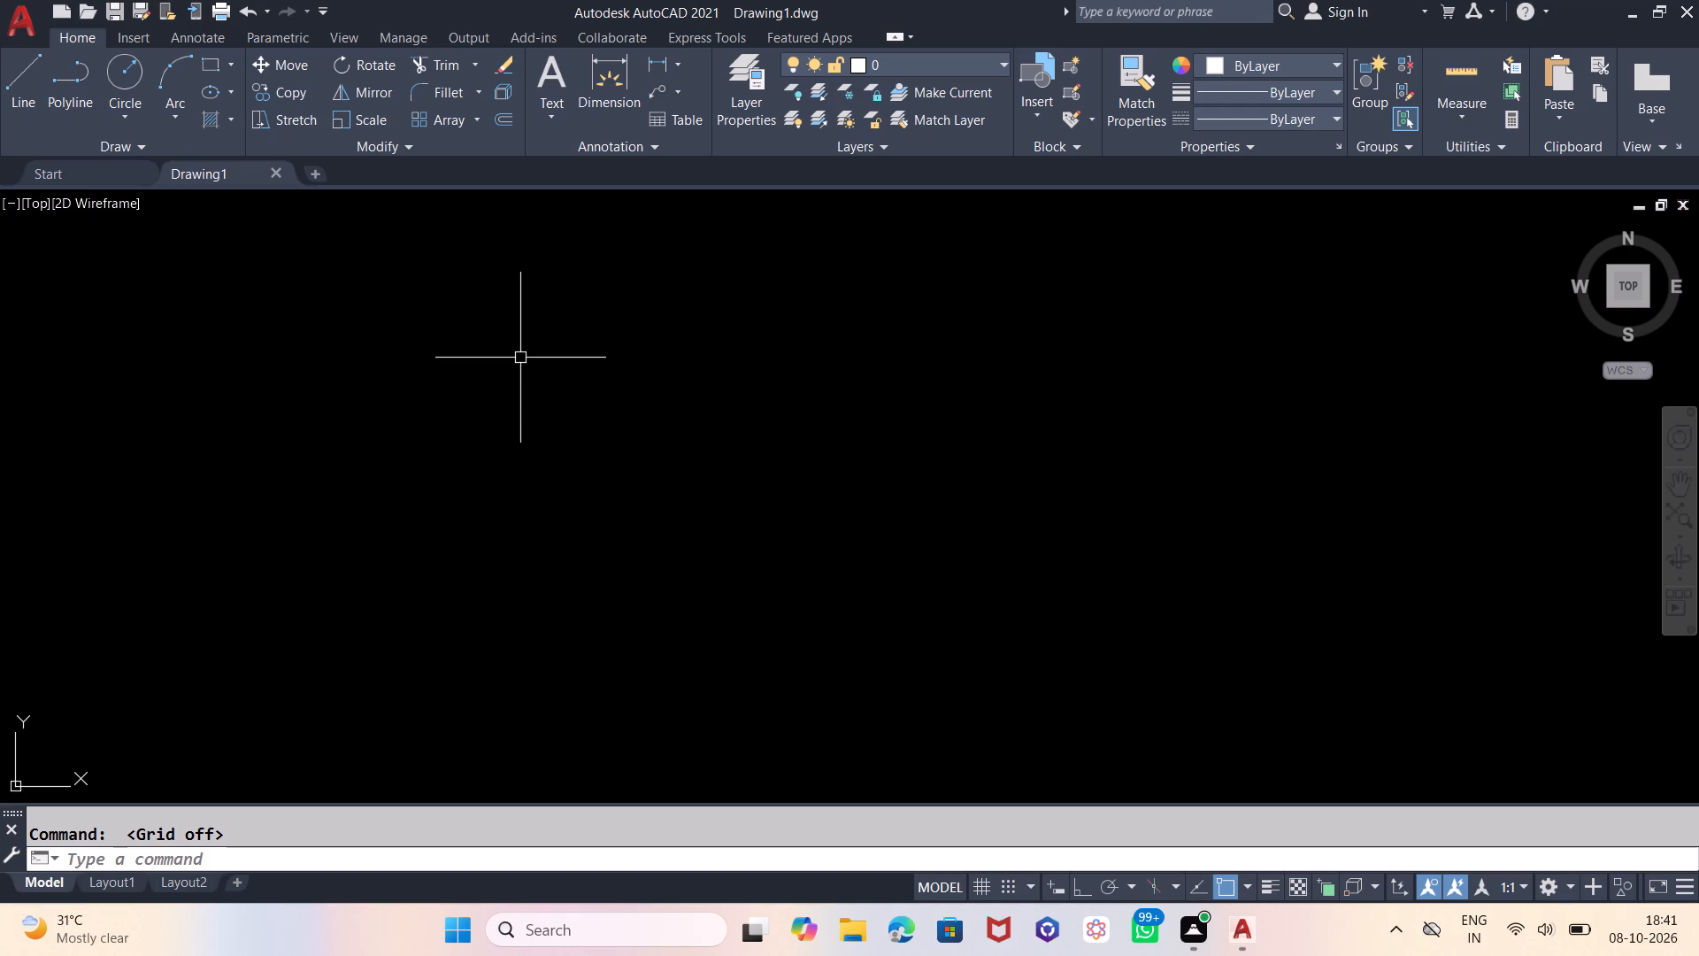
Set the drawing units to Engineering length with 0'-0.0" precision and an insertion scale in inches.
{"action": "type", "text": "un"}
{"action": "key", "text": "Return"}
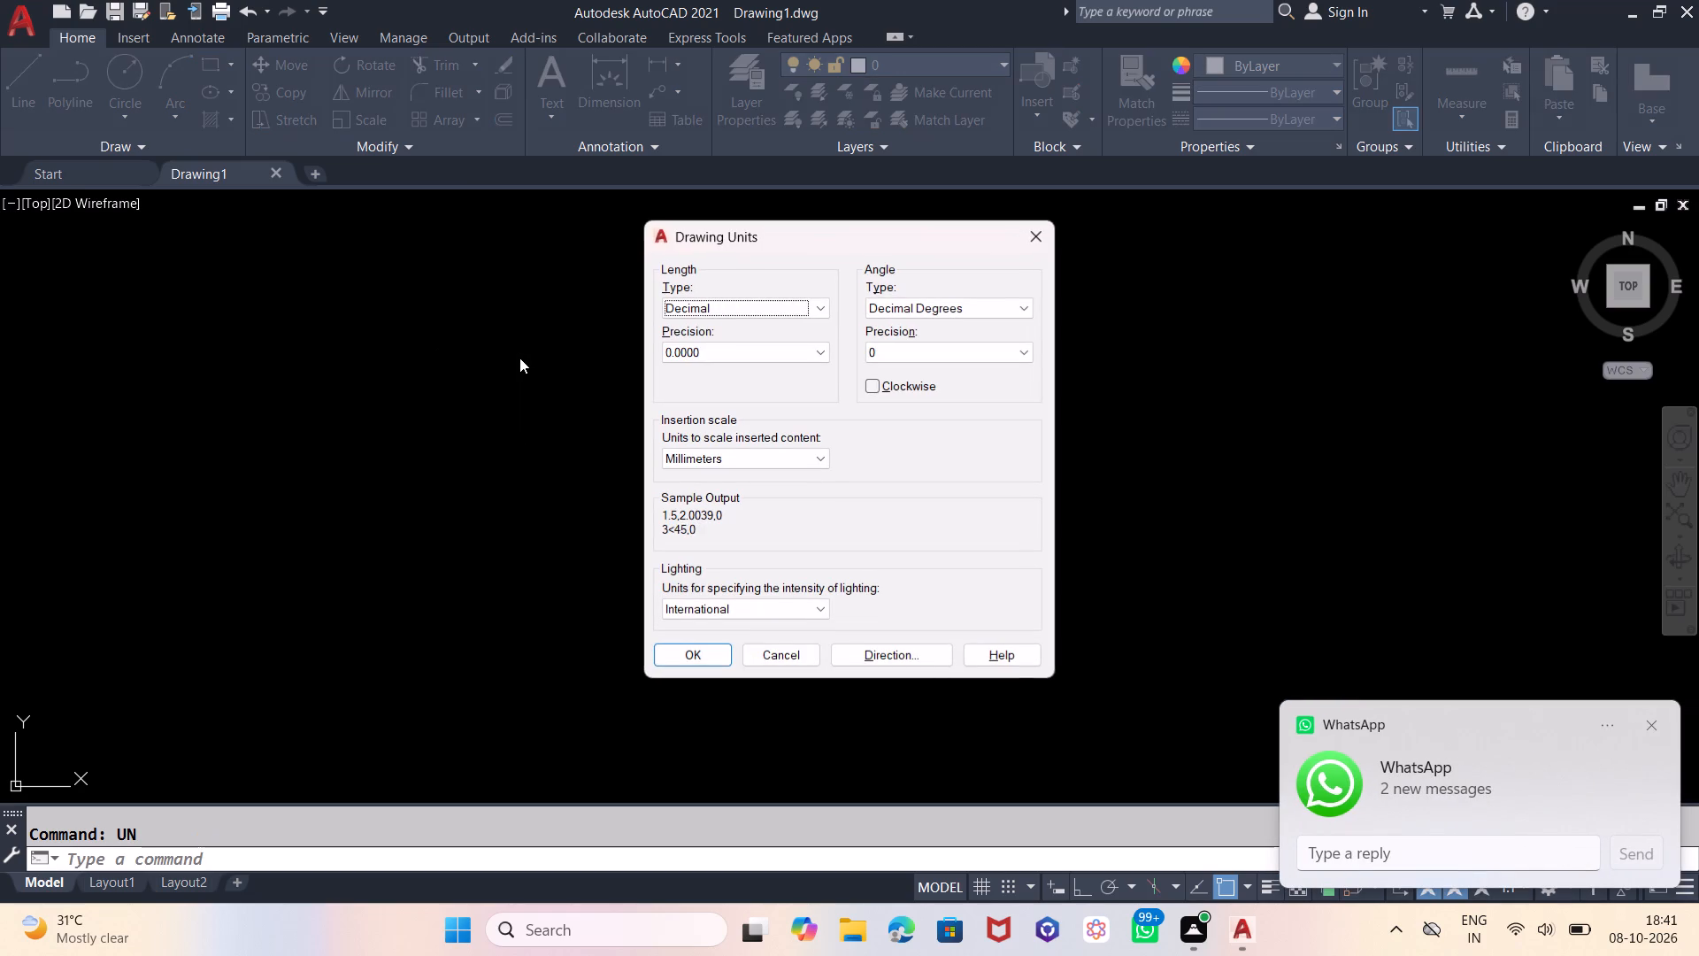
{"action": "left_click", "coordinate": [680, 310]}
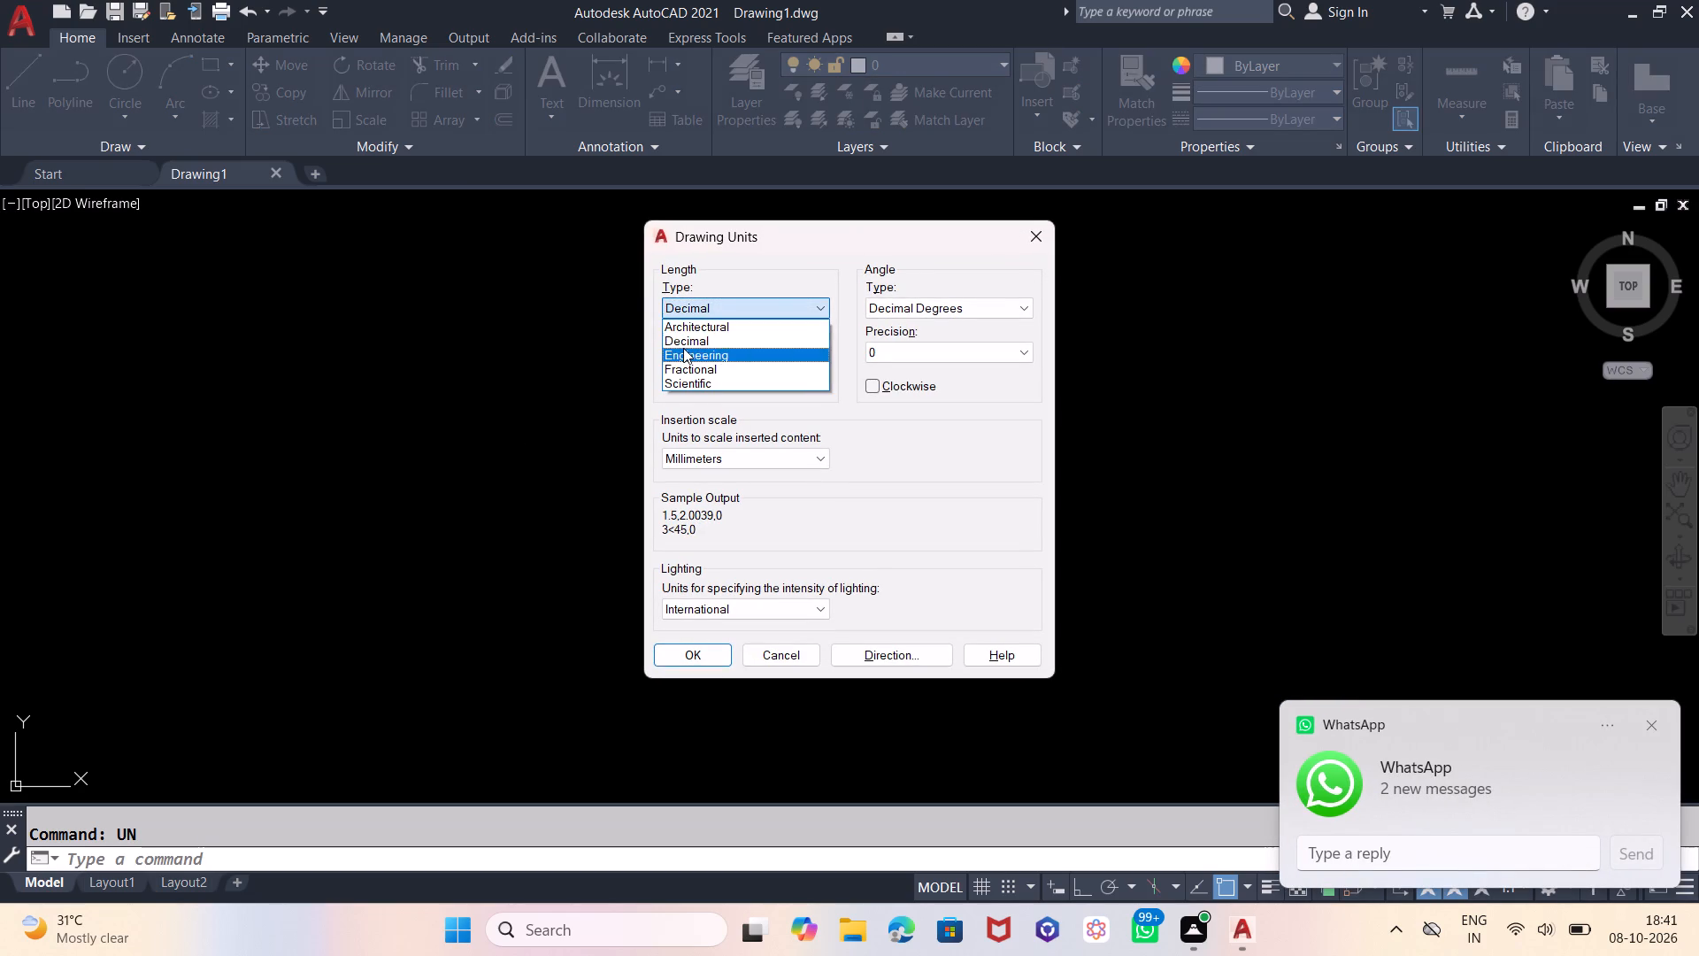
{"action": "left_click", "coordinate": [683, 348]}
{"action": "left_click", "coordinate": [721, 352]}
{"action": "left_click", "coordinate": [720, 379]}
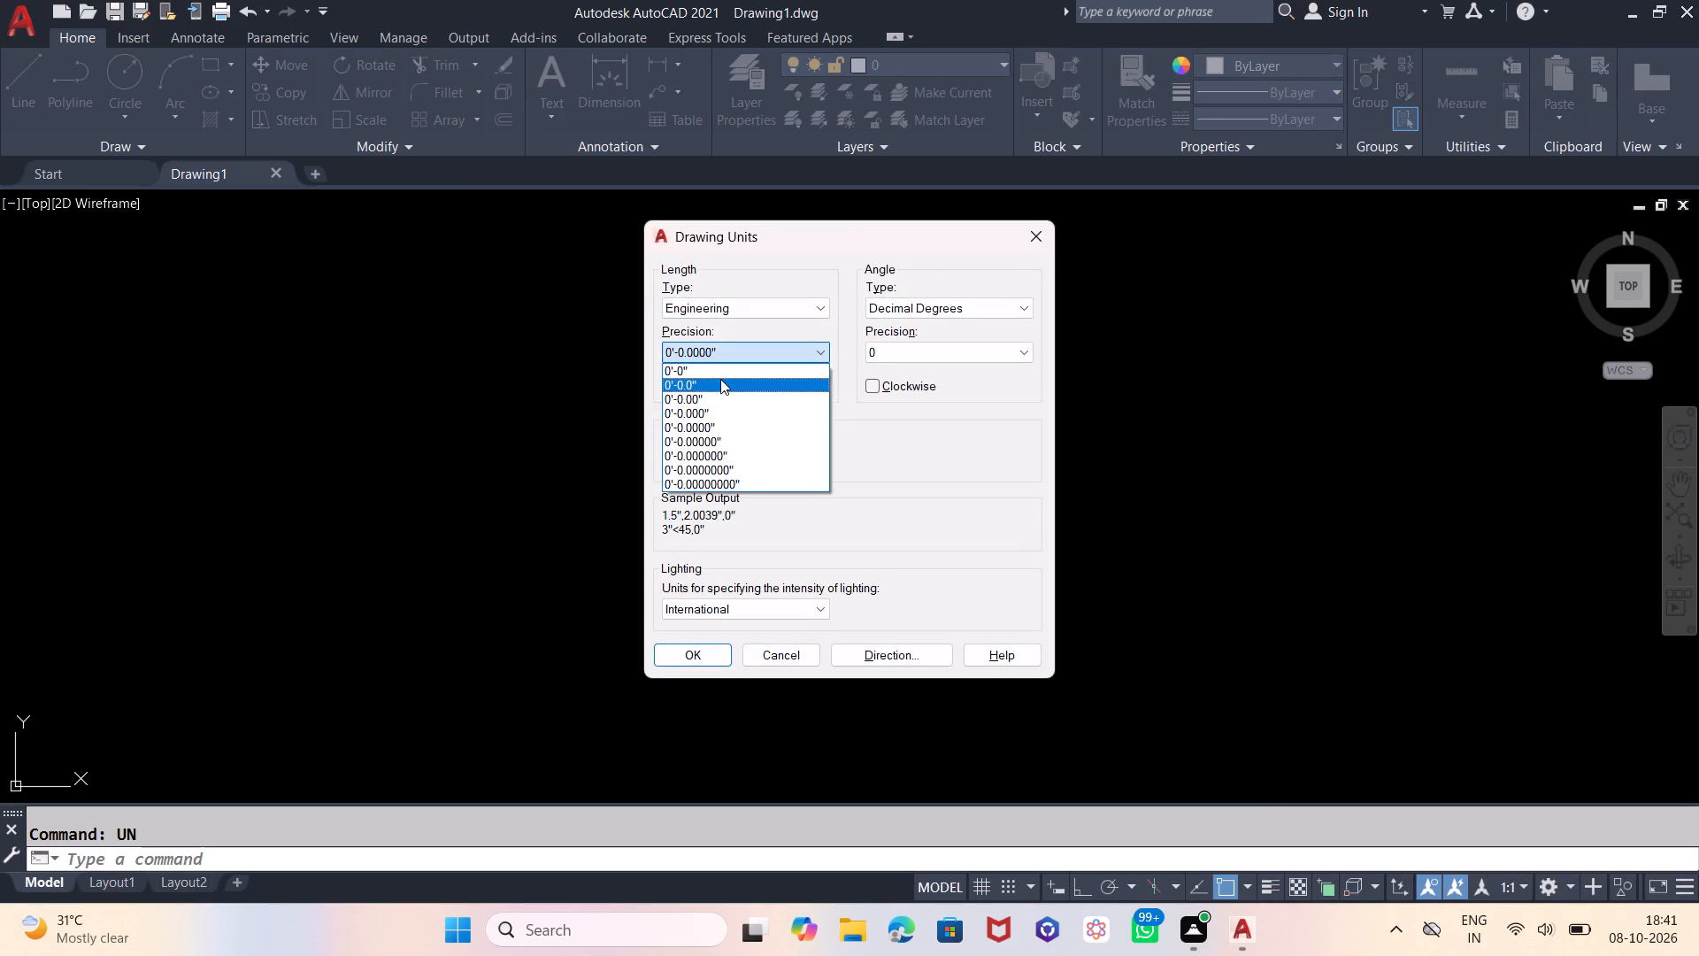
{"action": "left_click", "coordinate": [716, 458]}
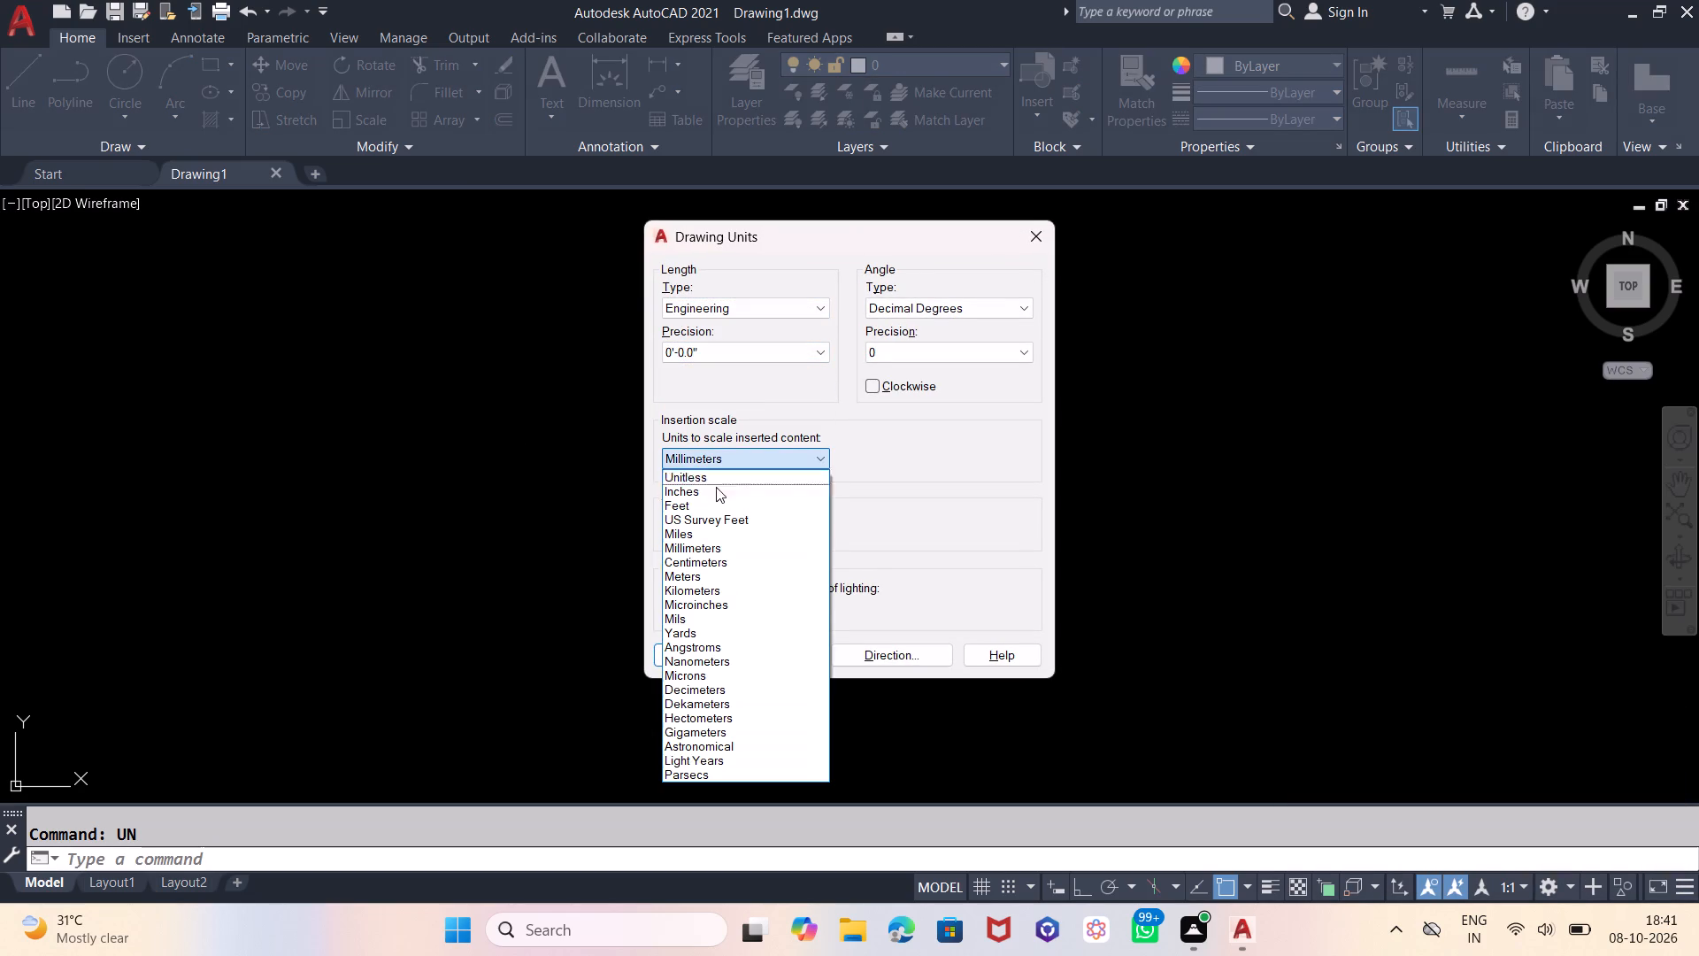
{"action": "left_click", "coordinate": [716, 487]}
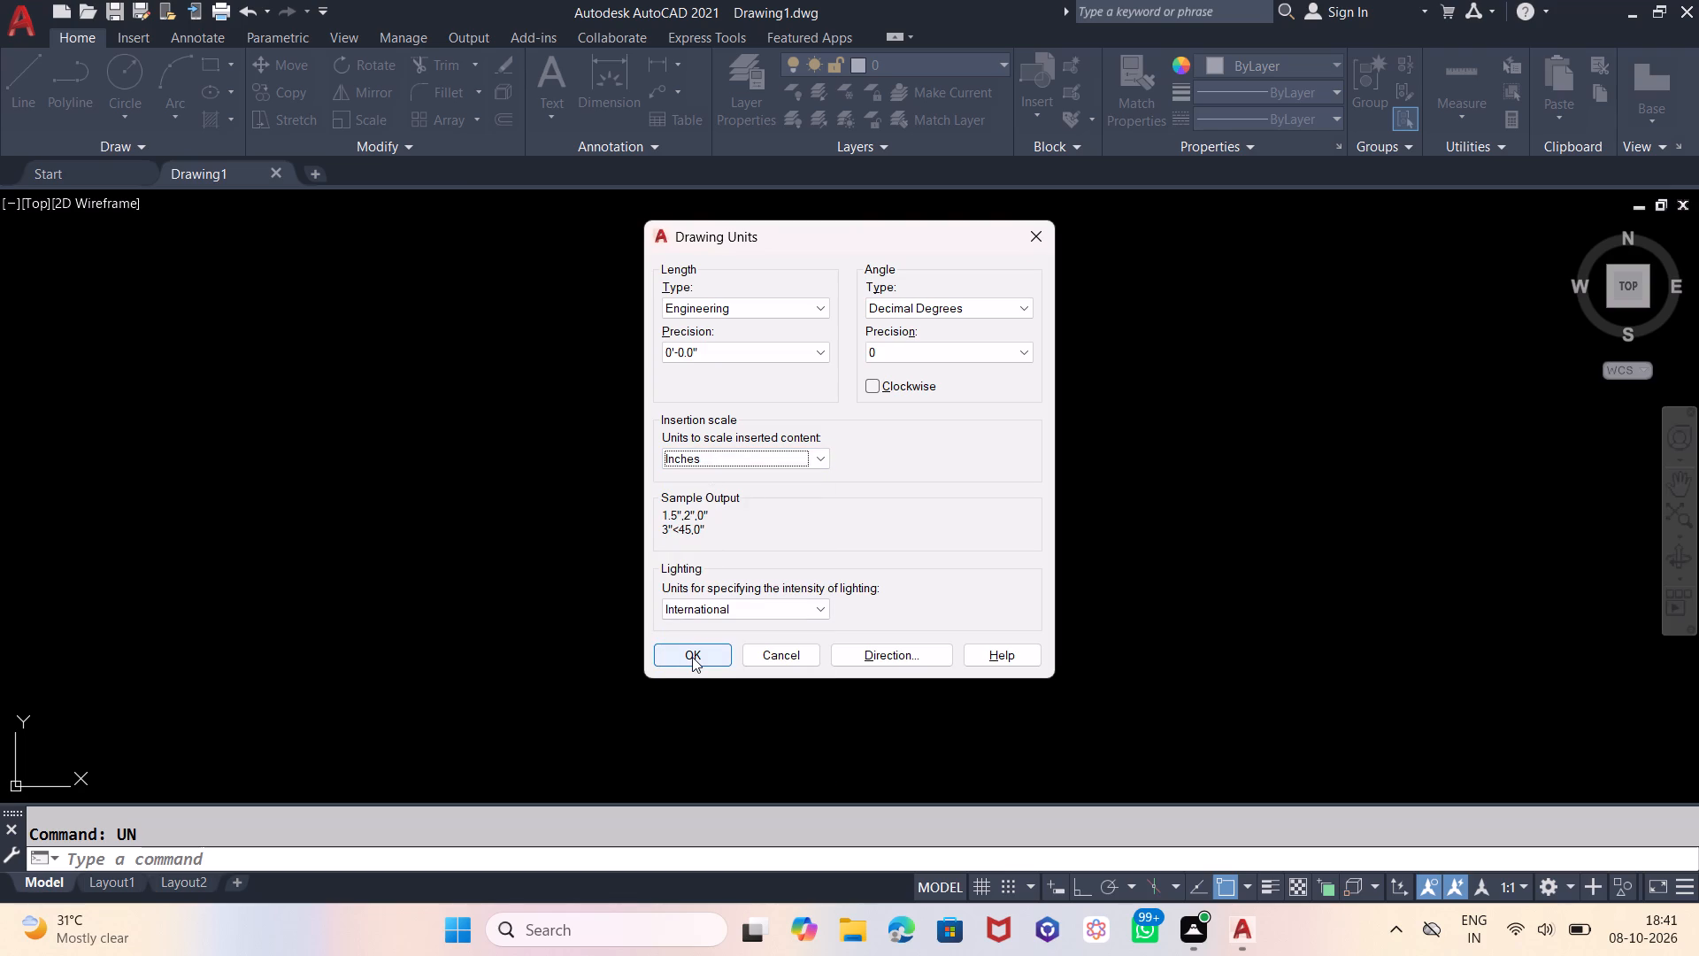
{"action": "left_click", "coordinate": [692, 657]}
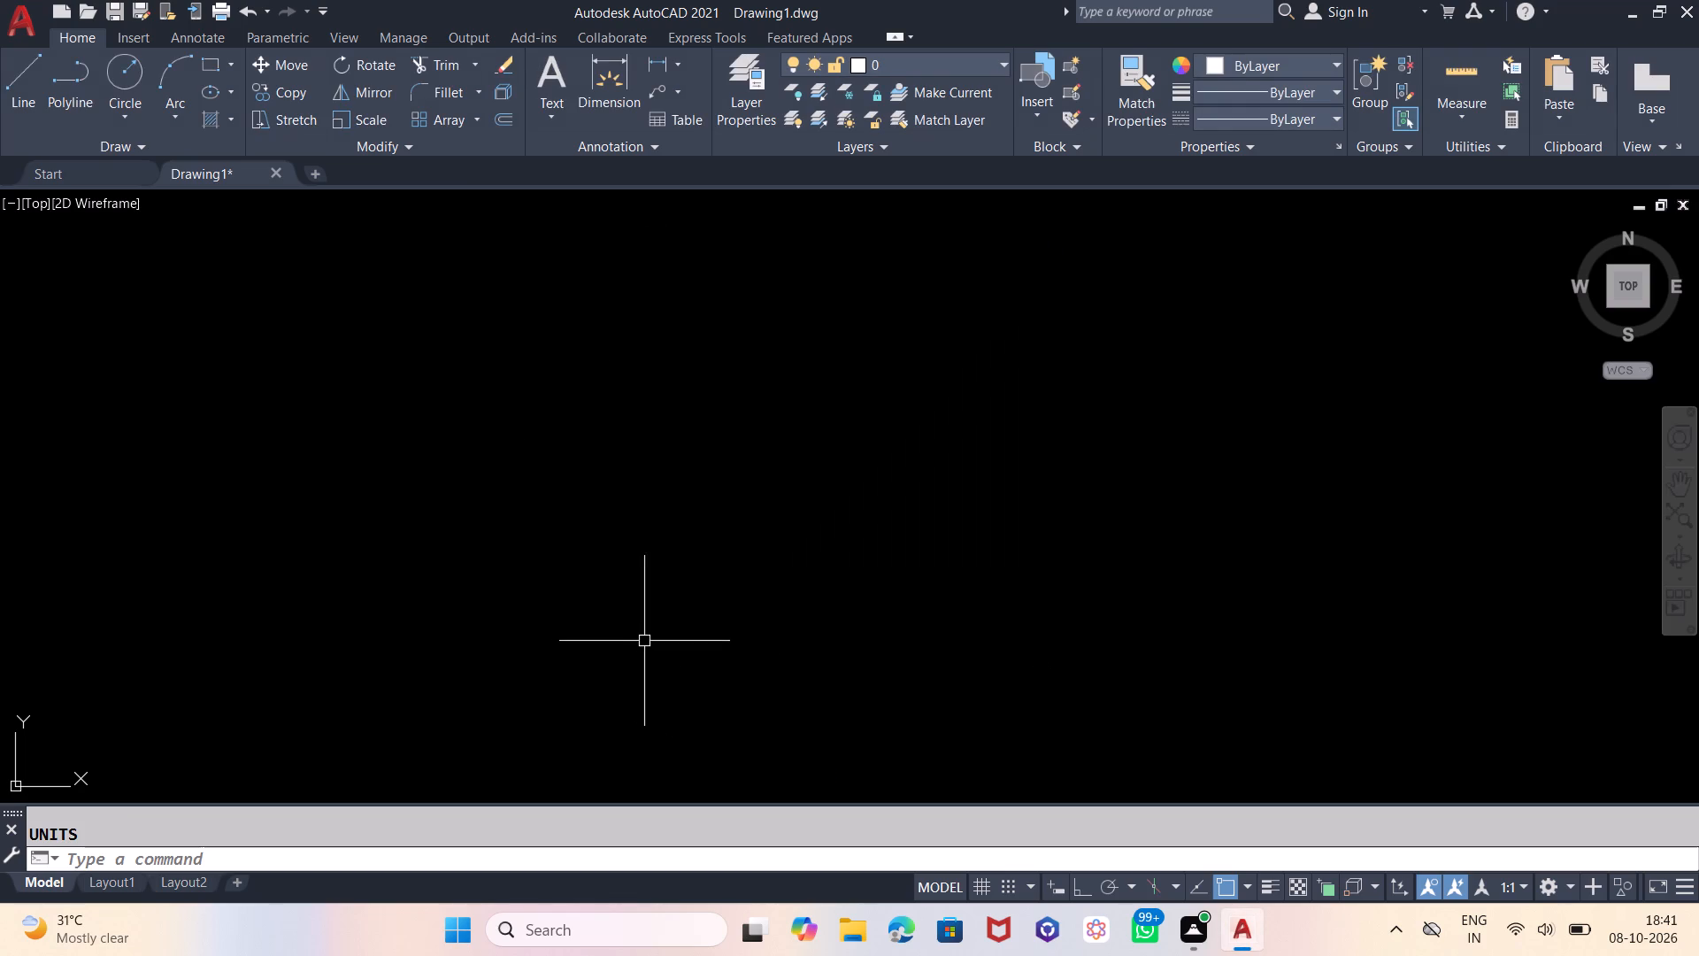
Set the model space limits with the default lower-left corner and an upper-right corner of 45',45'.
{"action": "type", "text": "limits"}
{"action": "key", "text": "Return"}
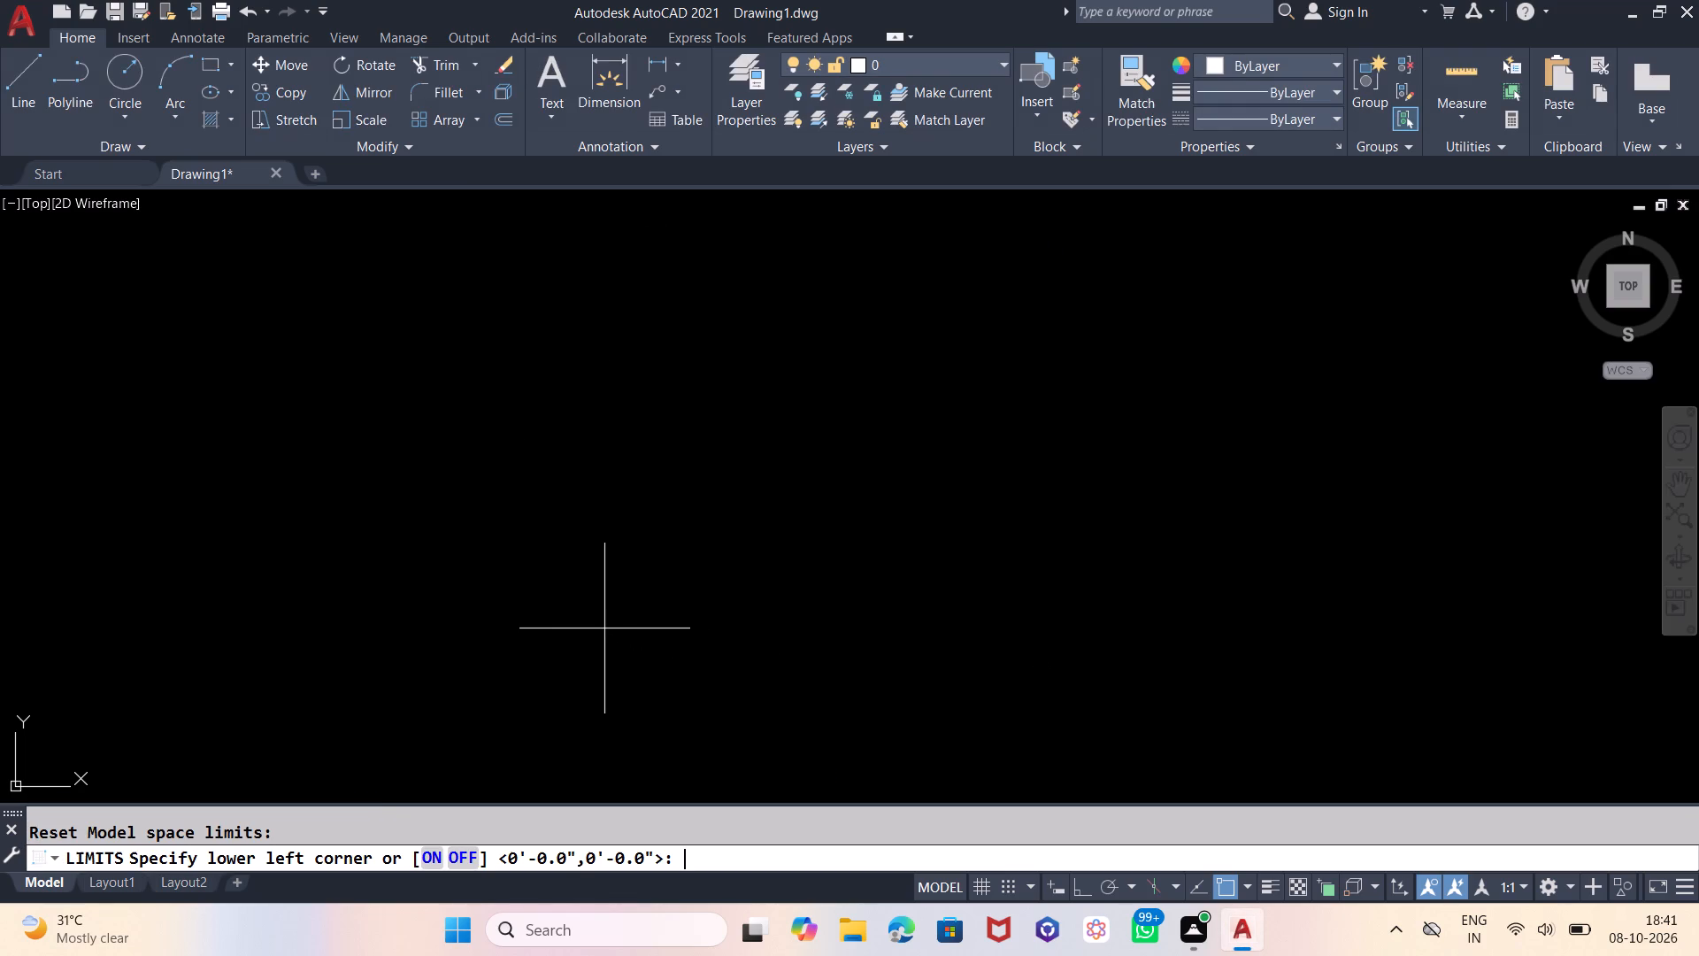
{"action": "key", "text": "Return"}
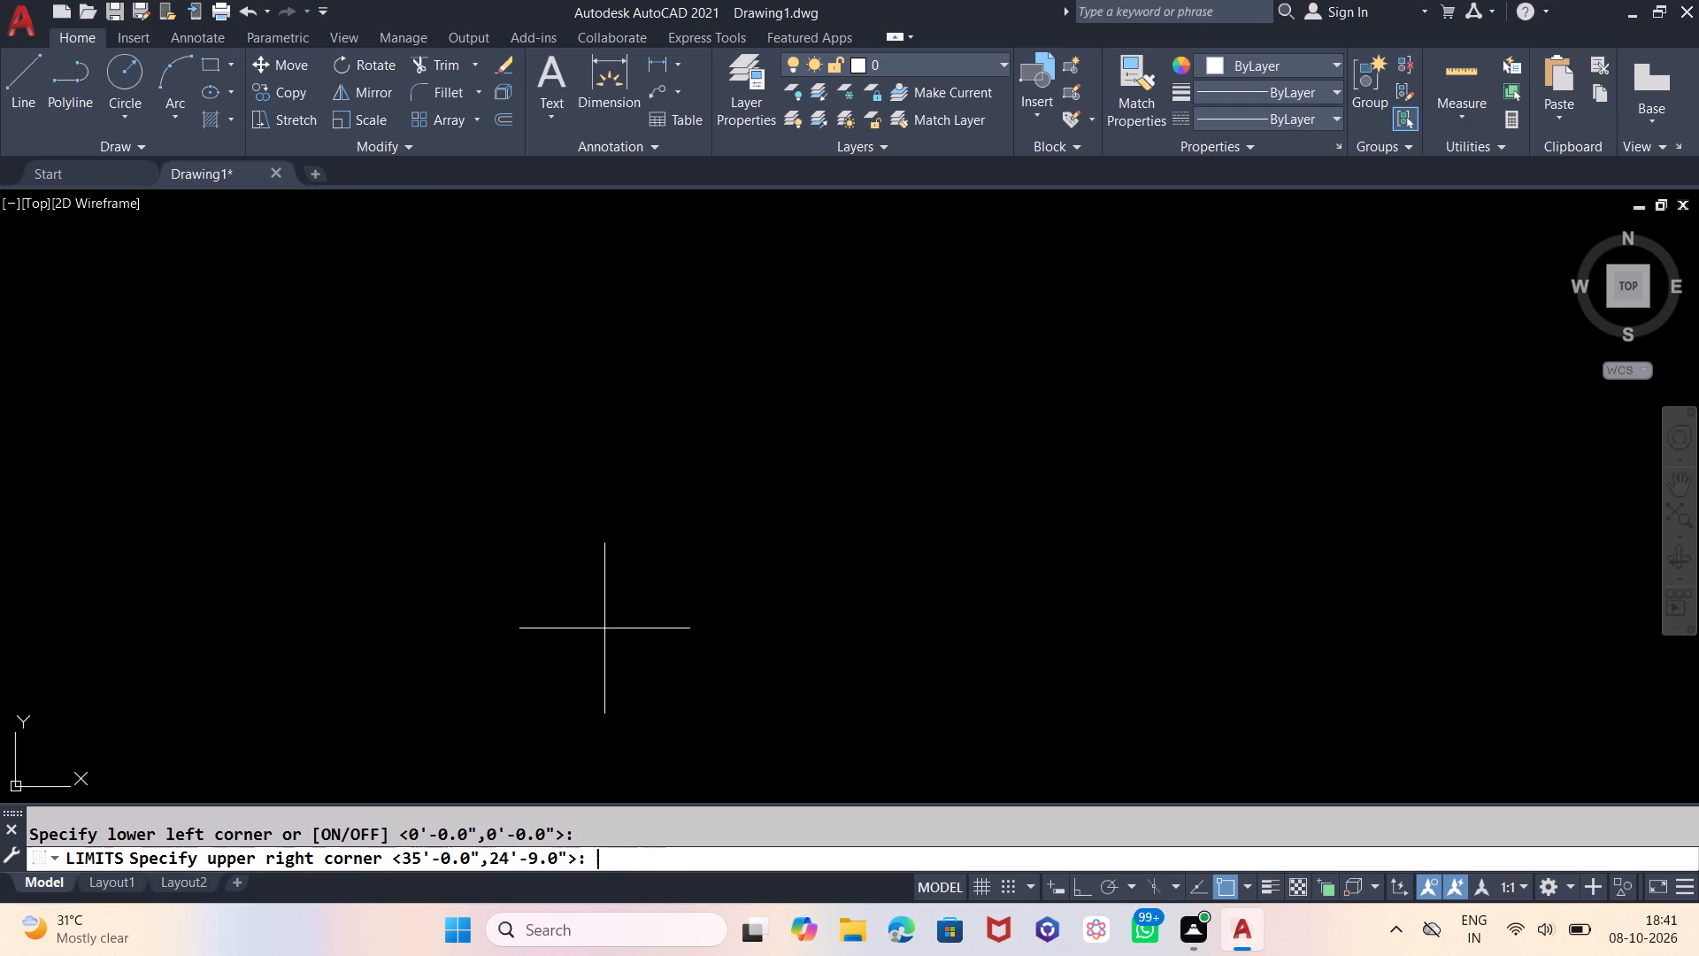
{"action": "type", "text": "45',45'"}
{"action": "key", "text": "Return"}
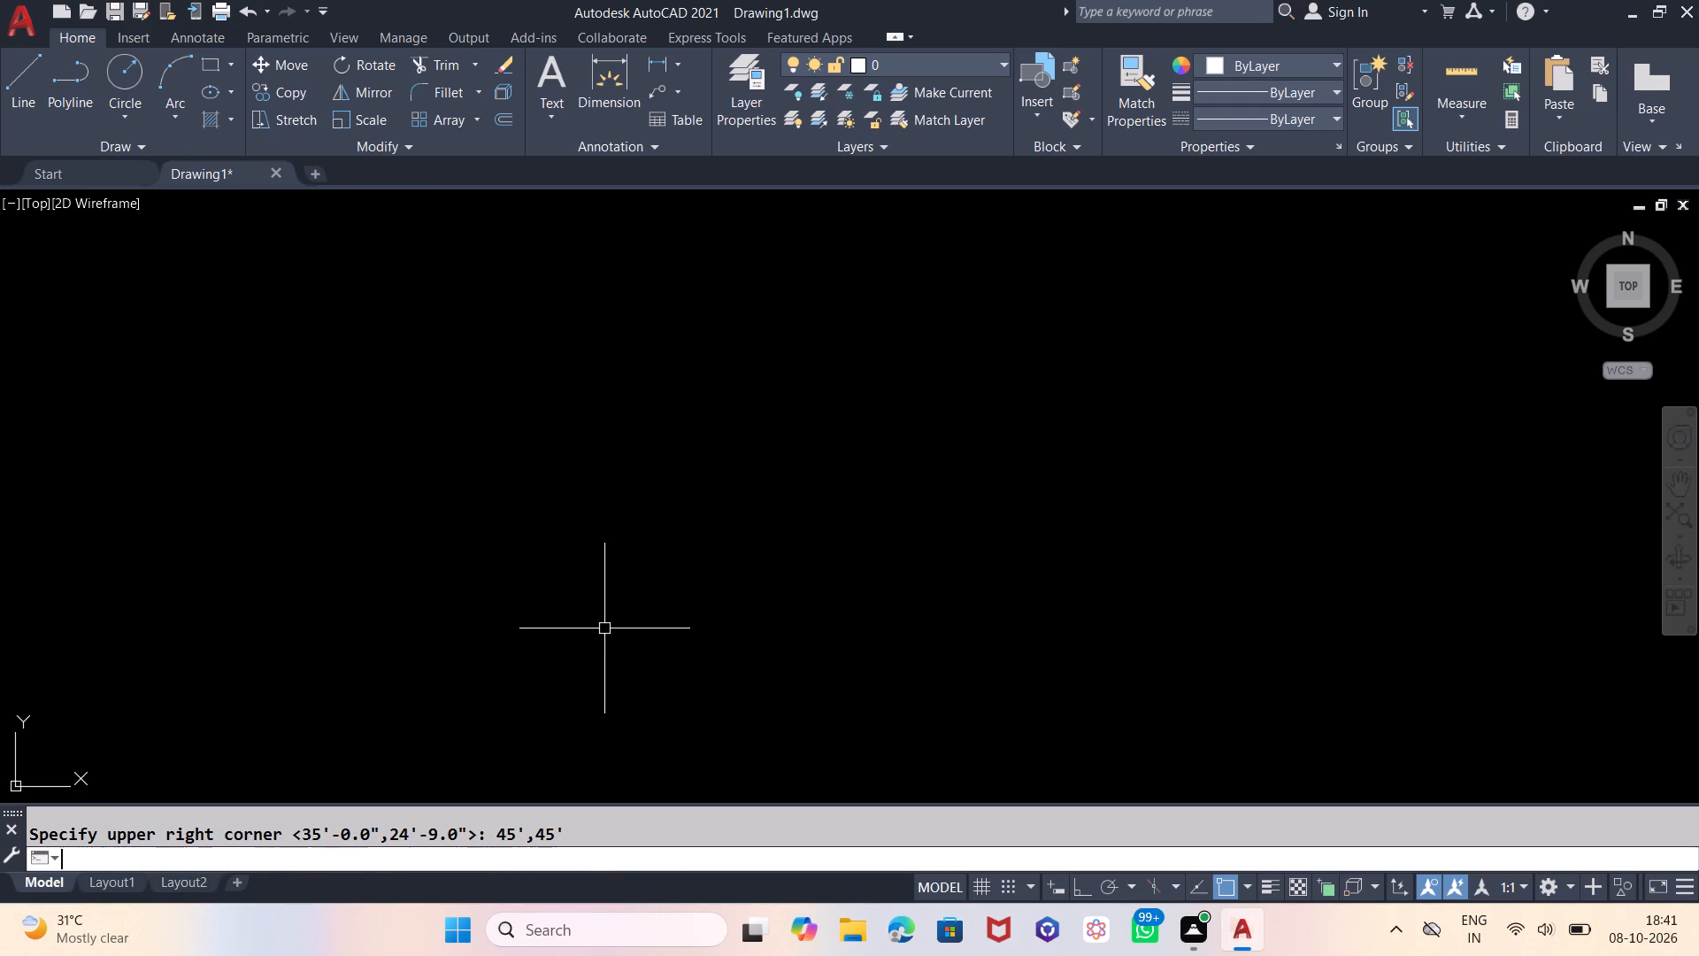
{"action": "key", "text": "z"}
{"action": "key", "text": "Return"}
{"action": "key", "text": "e"}
{"action": "key", "text": "Return"}
Turn on command log file recording with LOGFILEON.
{"action": "type", "text": "logfile"}
{"action": "type", "text": "on"}
{"action": "key", "text": "Return"}
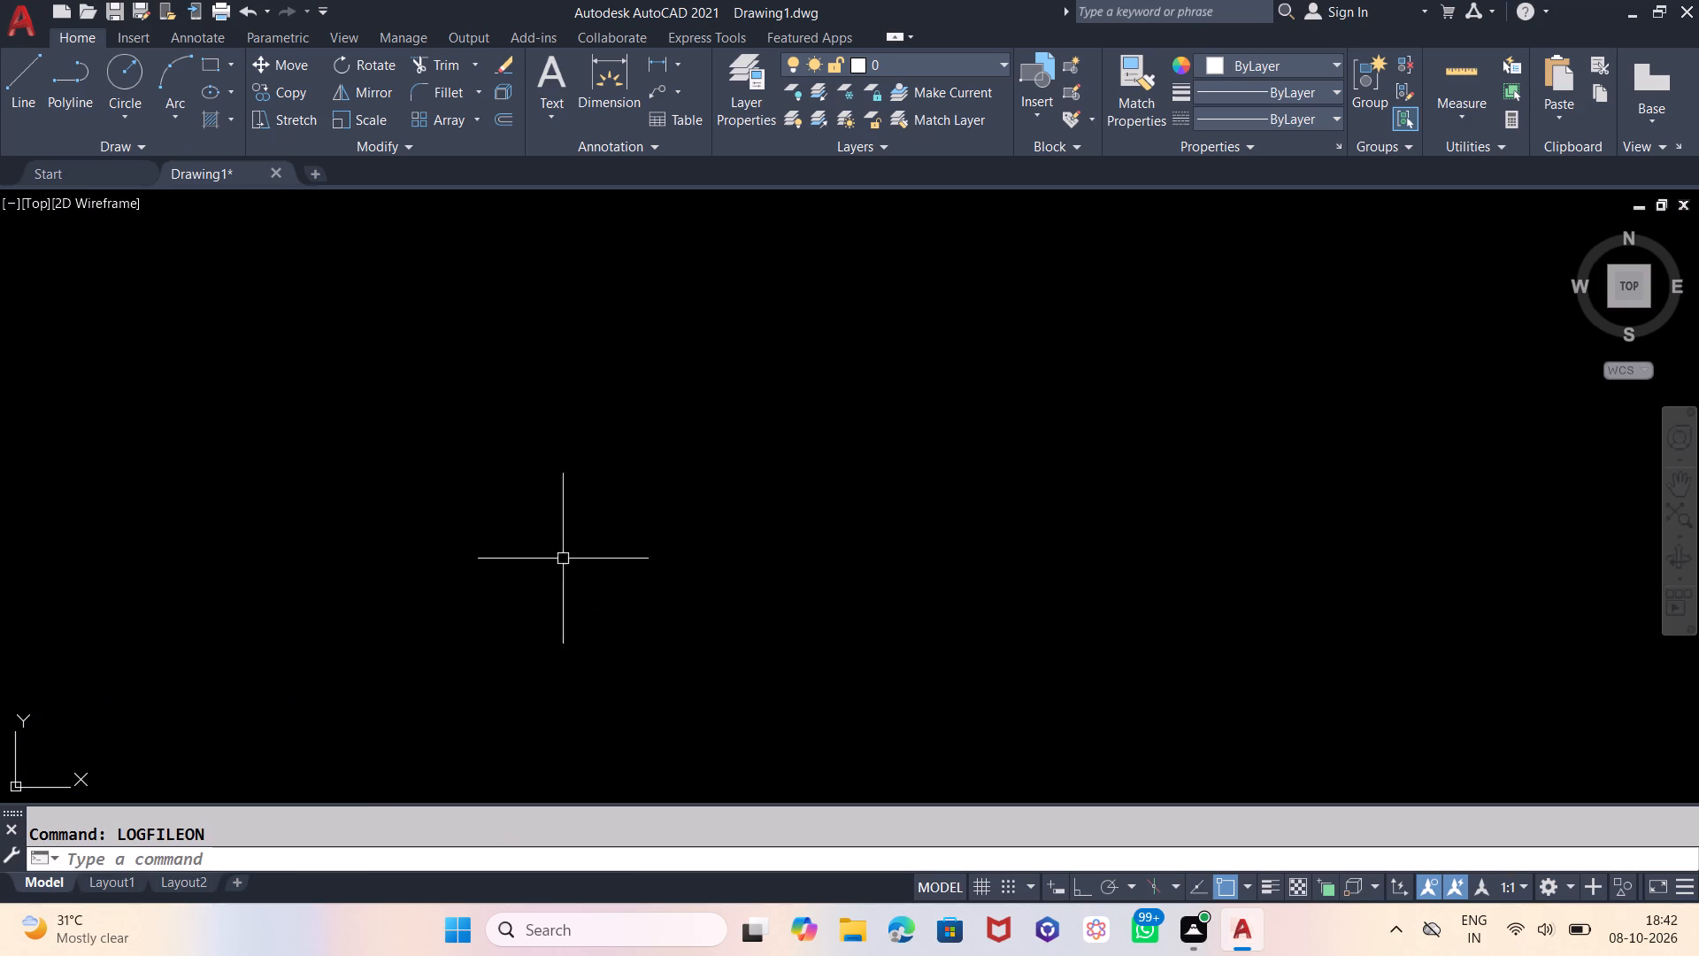
Draw a rectangle 27' wide and 35' high from a freely picked first corner.
{"action": "left_click", "coordinate": [214, 64]}
{"action": "left_click", "coordinate": [300, 366]}
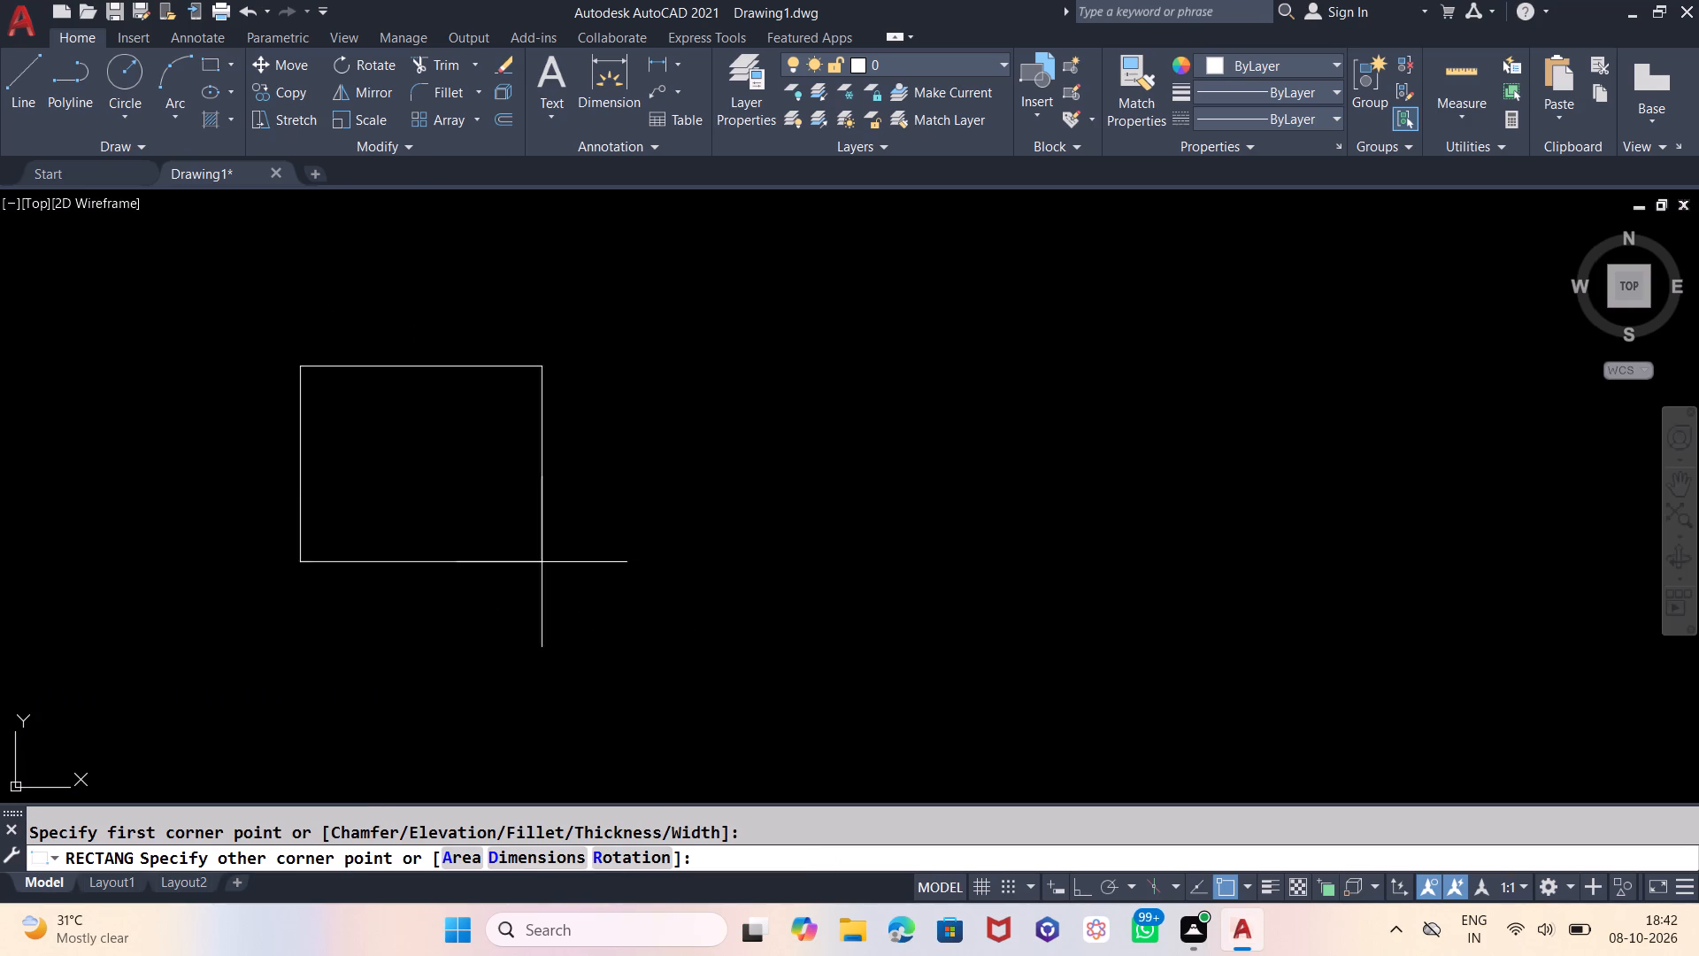
{"action": "key", "text": "shift+at"}
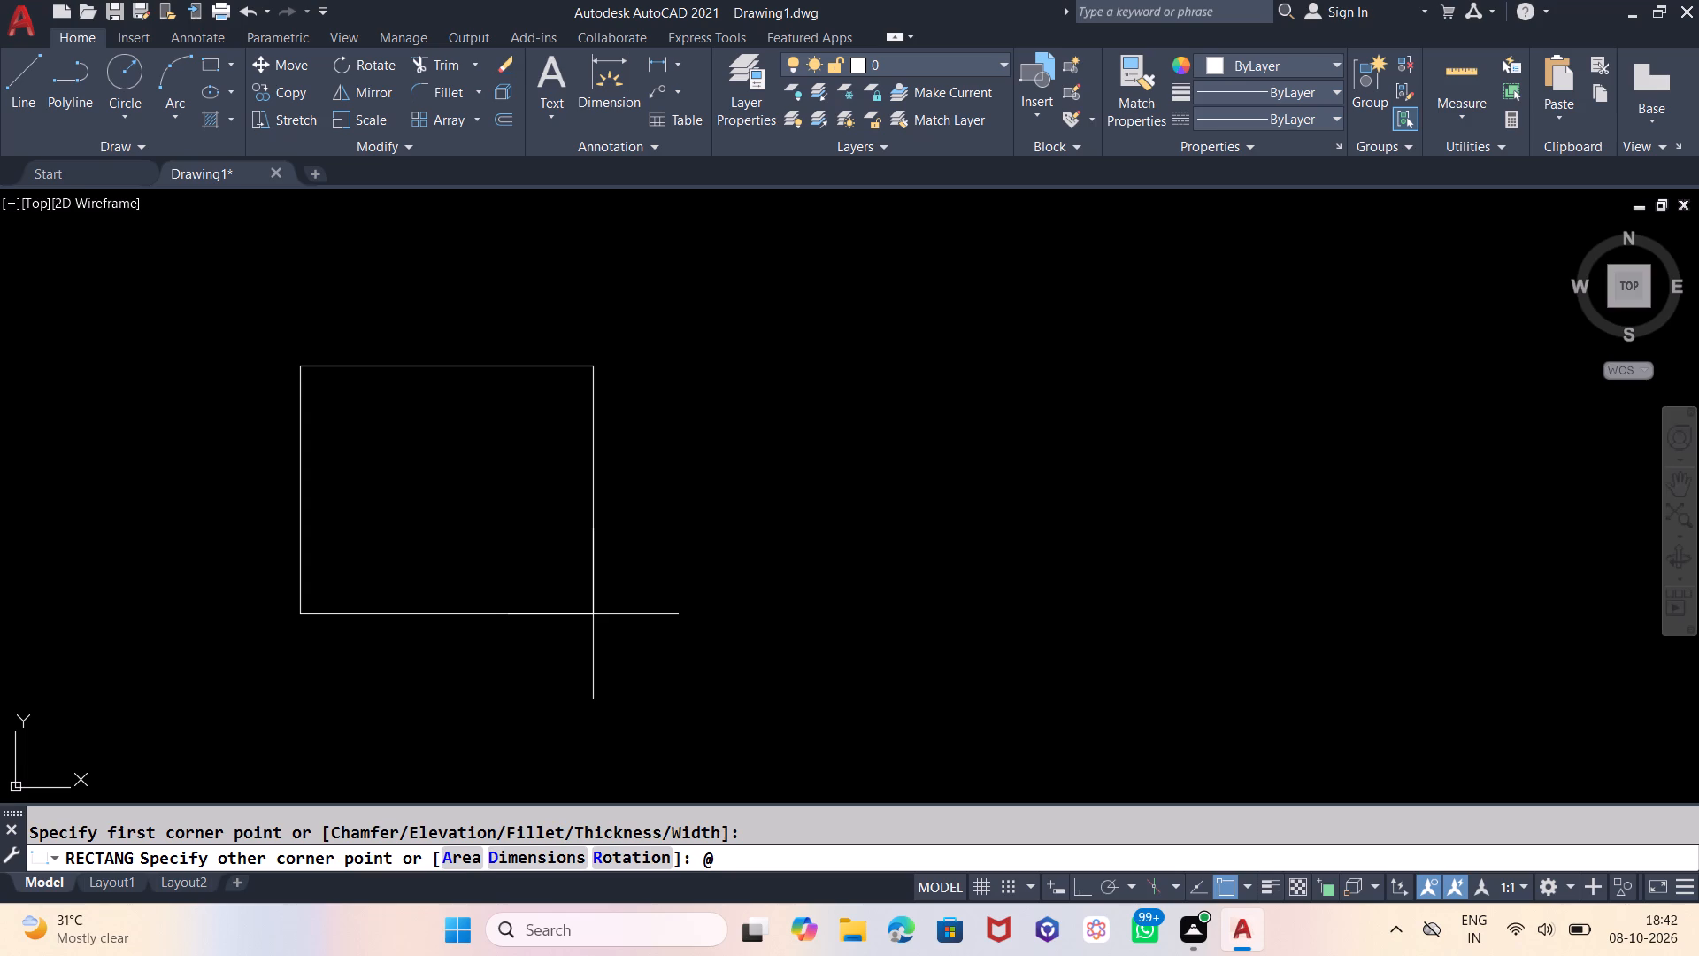
{"action": "type", "text": "27"}
{"action": "type", "text": "',35'"}
{"action": "key", "text": "Return"}
Set the UCS icon to the Noorigin option so it stays away from the drawing's origin.
{"action": "scroll", "coordinate": [684, 717], "scroll_direction": "down", "scroll_amount": 2}
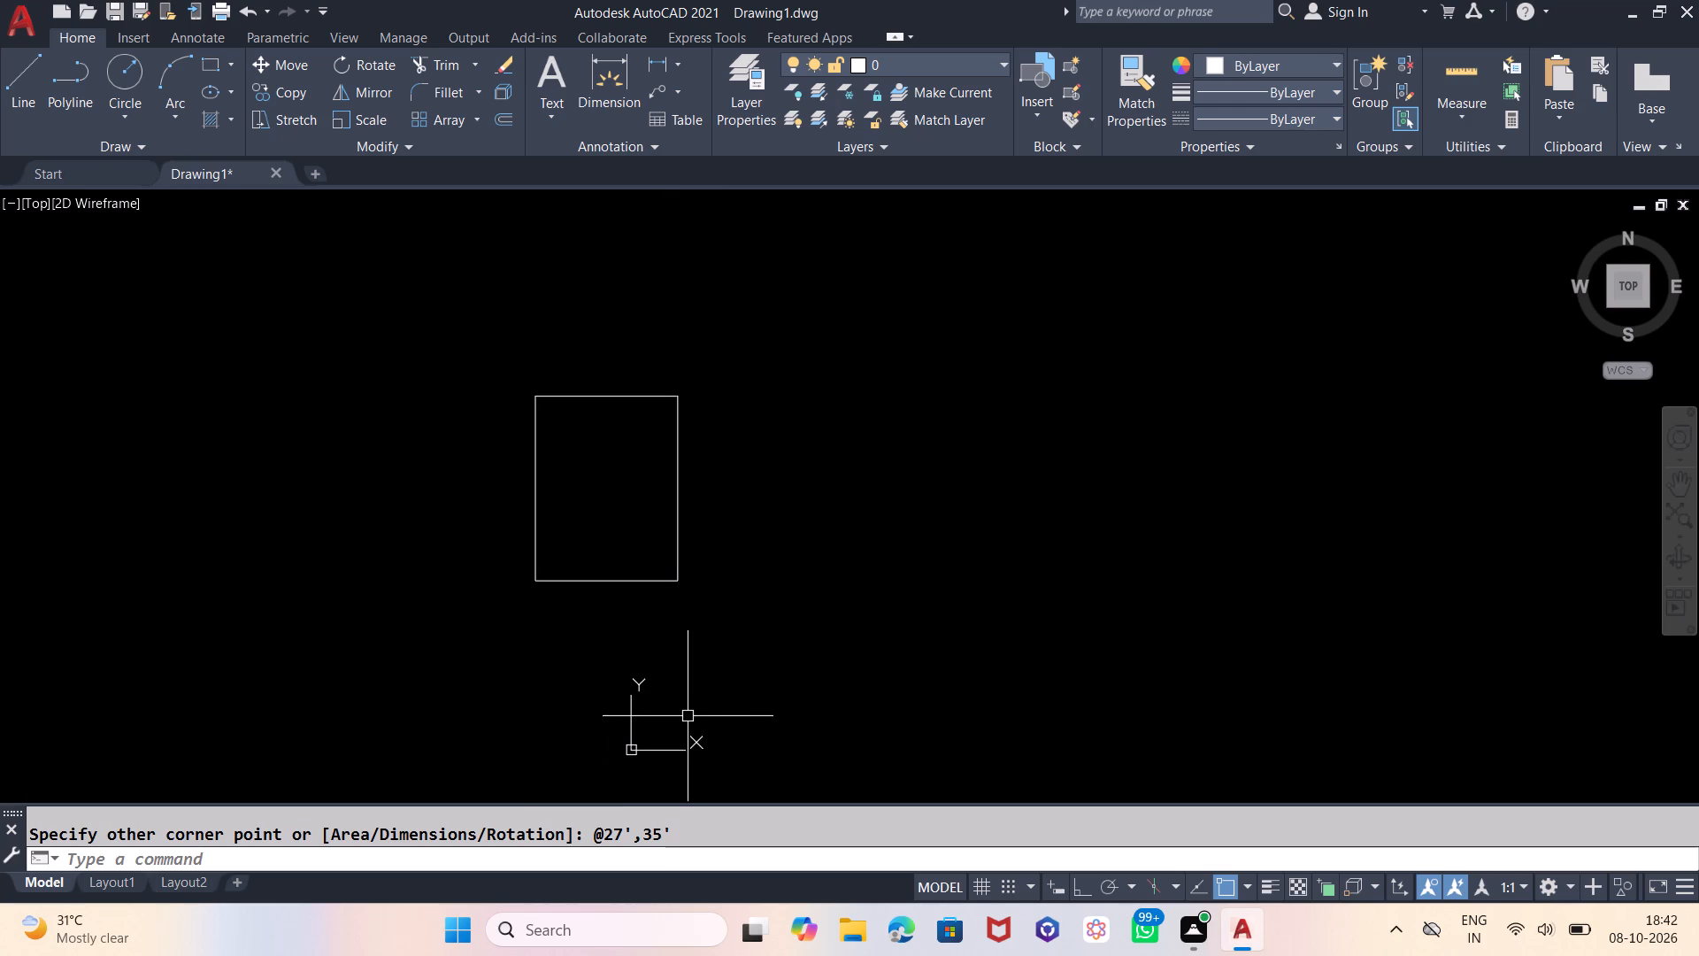
{"action": "type", "text": "ucsicon"}
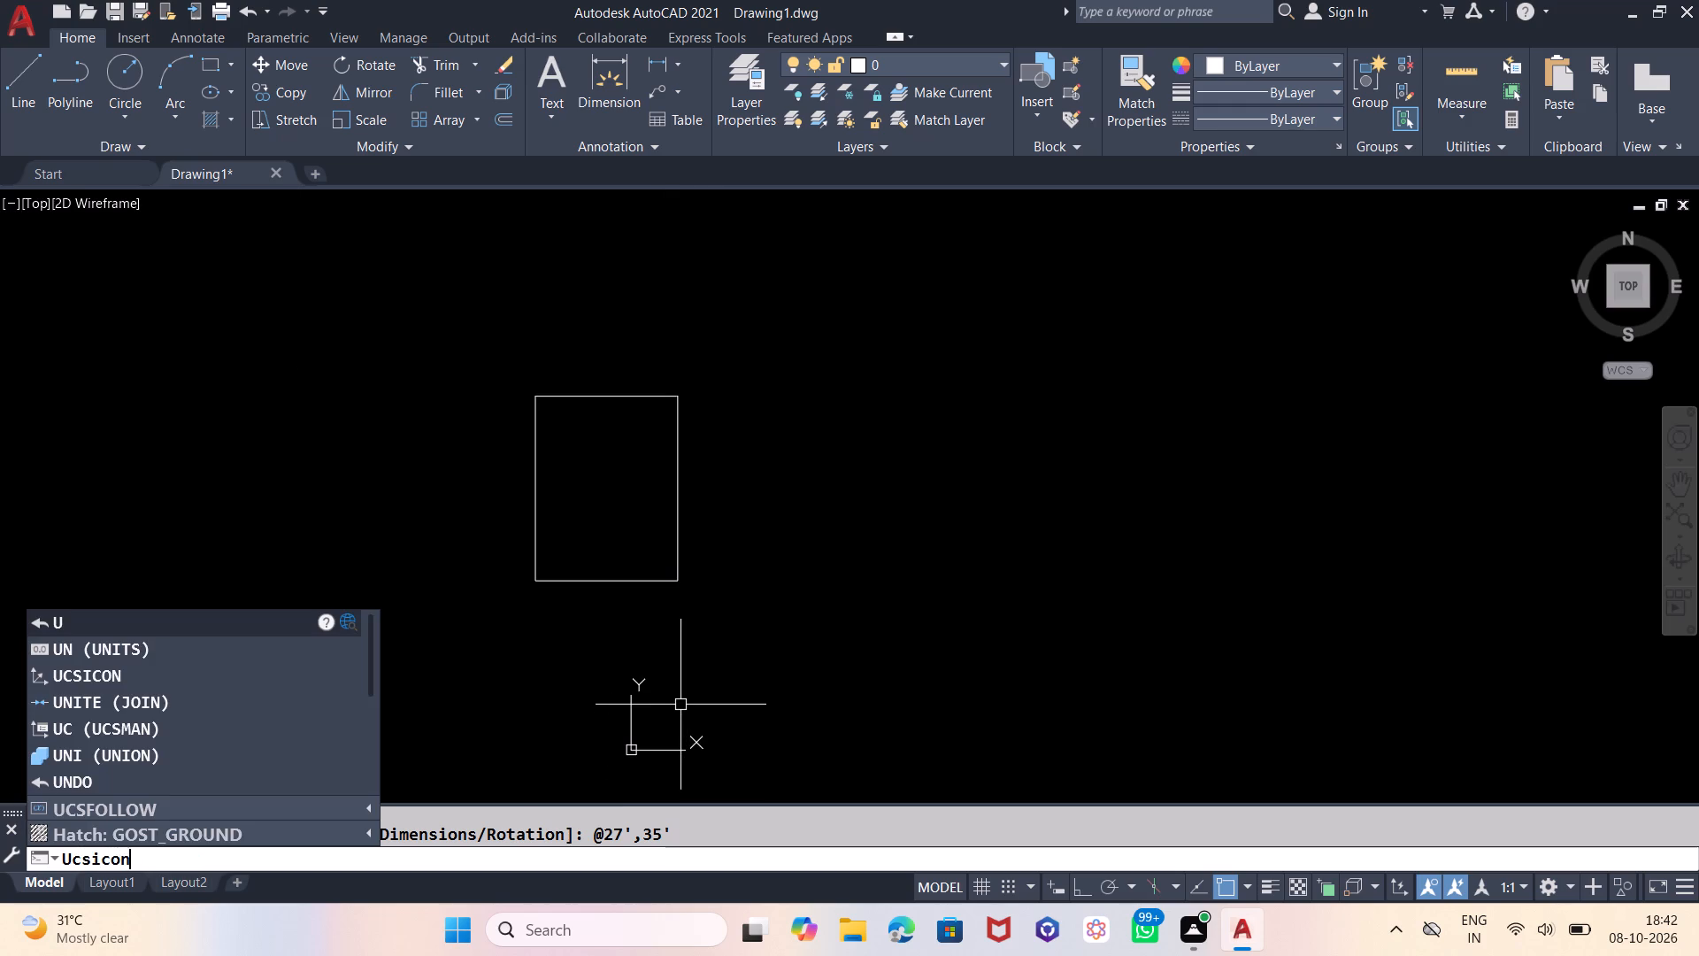
{"action": "key", "text": "Return"}
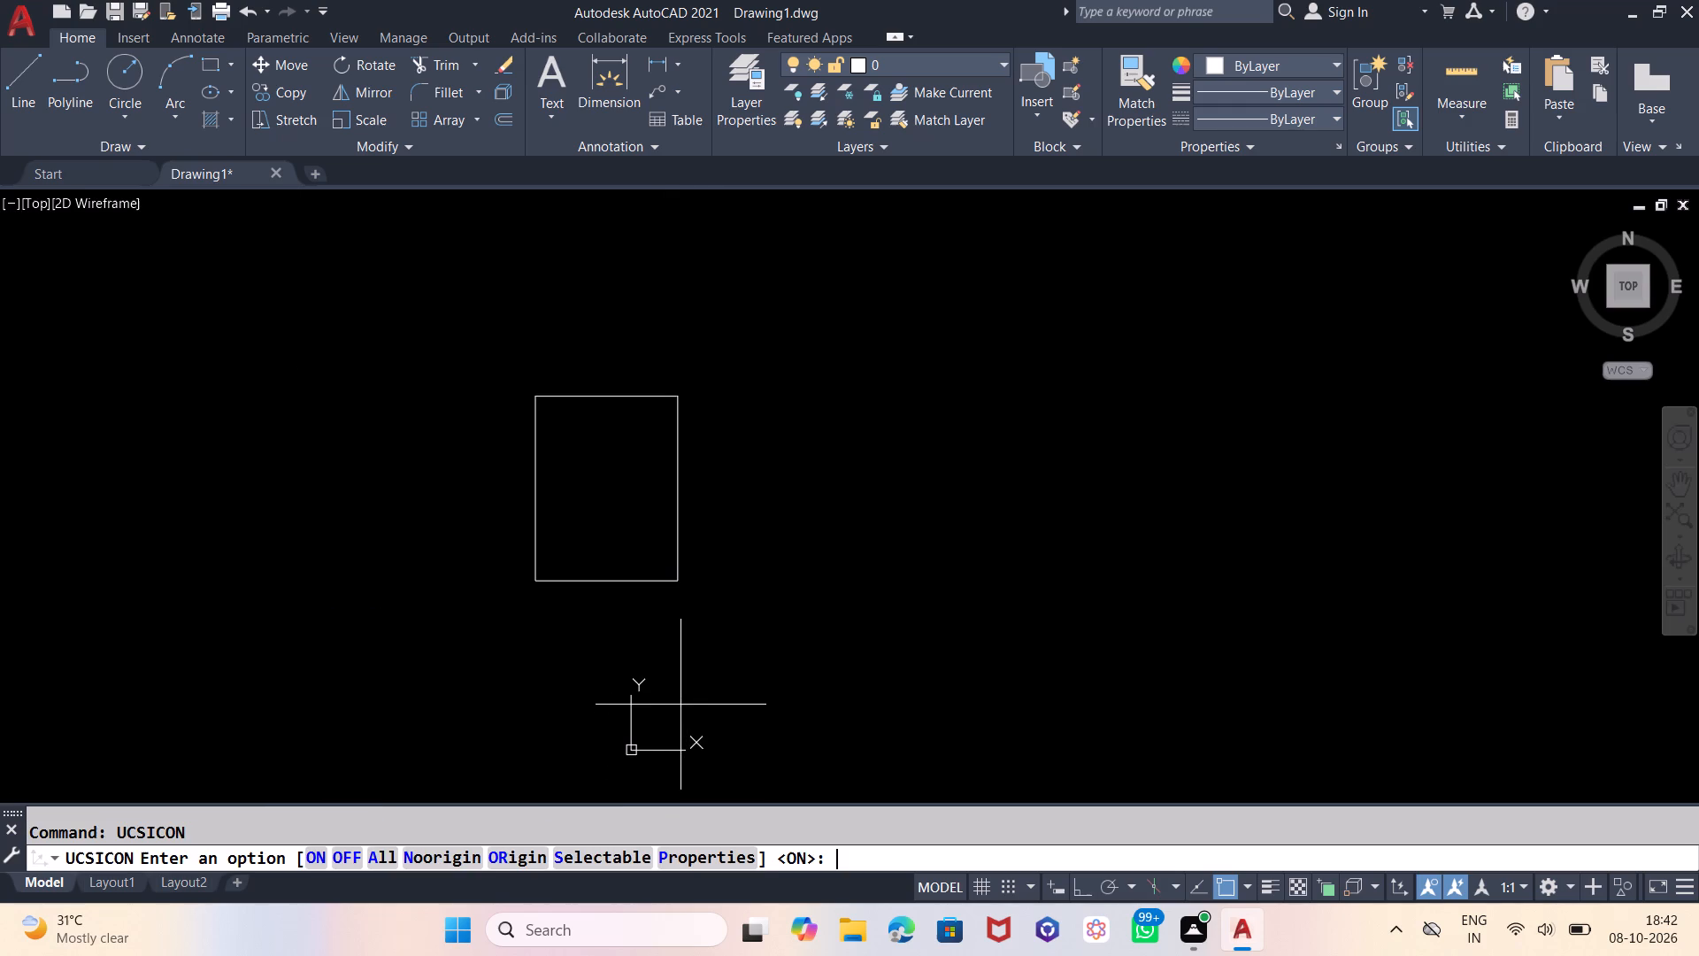
{"action": "key", "text": "n"}
{"action": "key", "text": "Return"}
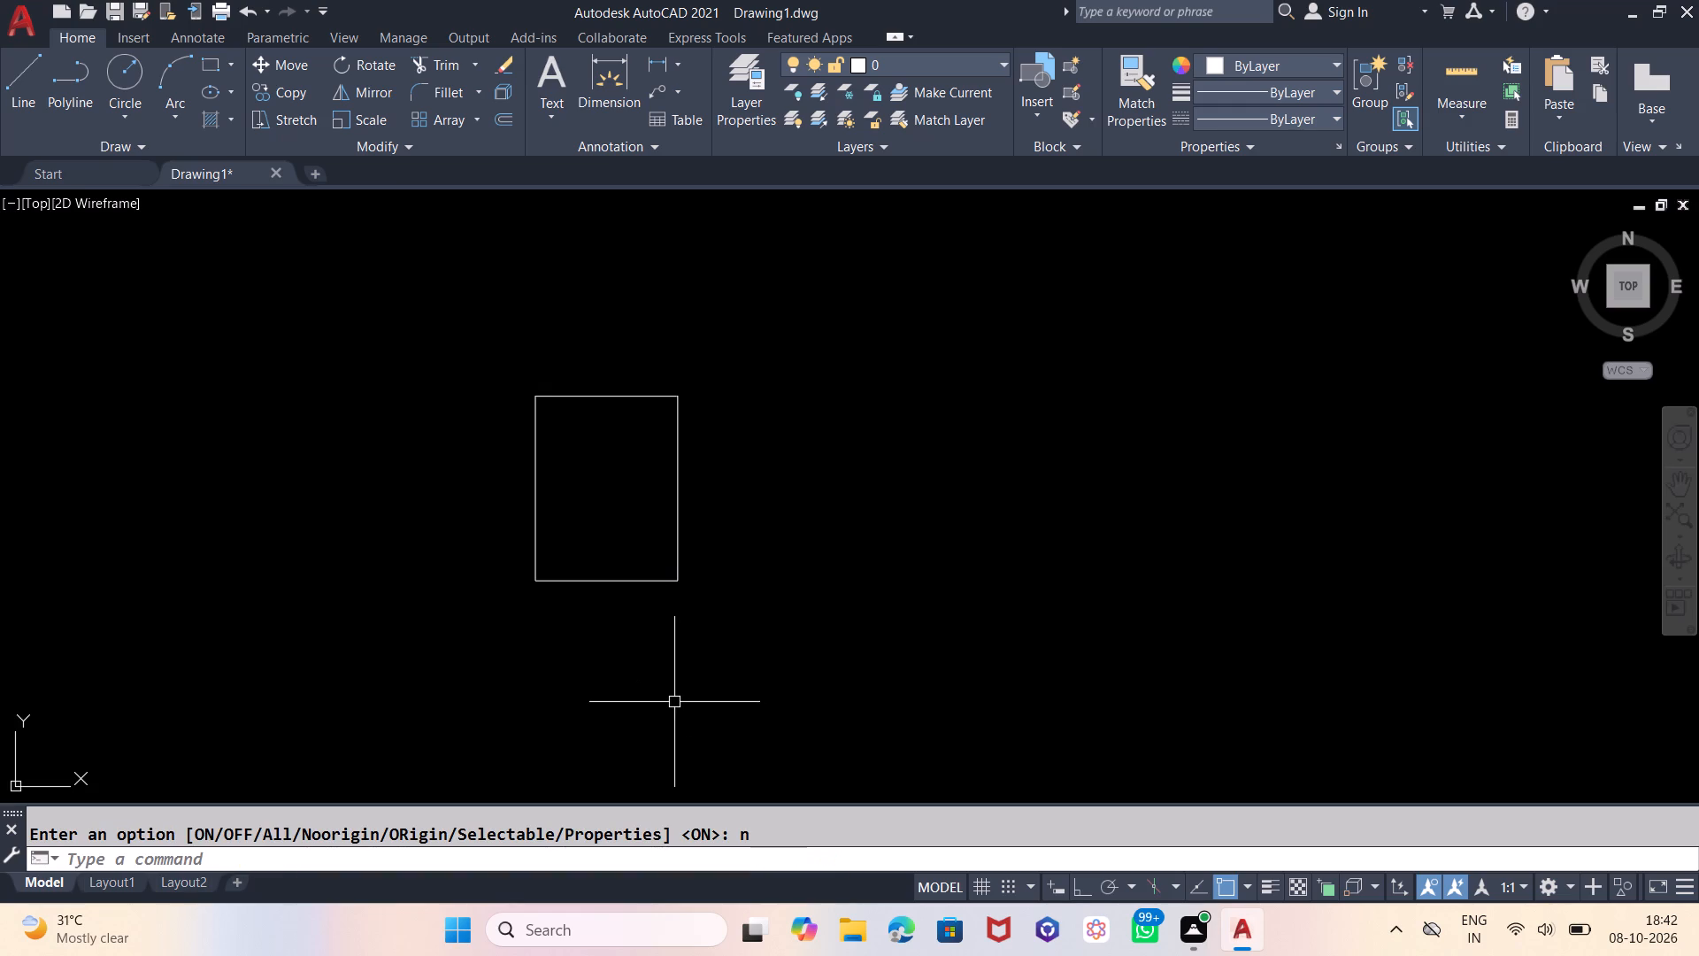
Offset the 27' by 35' rectangle inward by 9" to form the outer wall thickness.
{"action": "scroll", "coordinate": [549, 444], "scroll_direction": "up", "scroll_amount": 2}
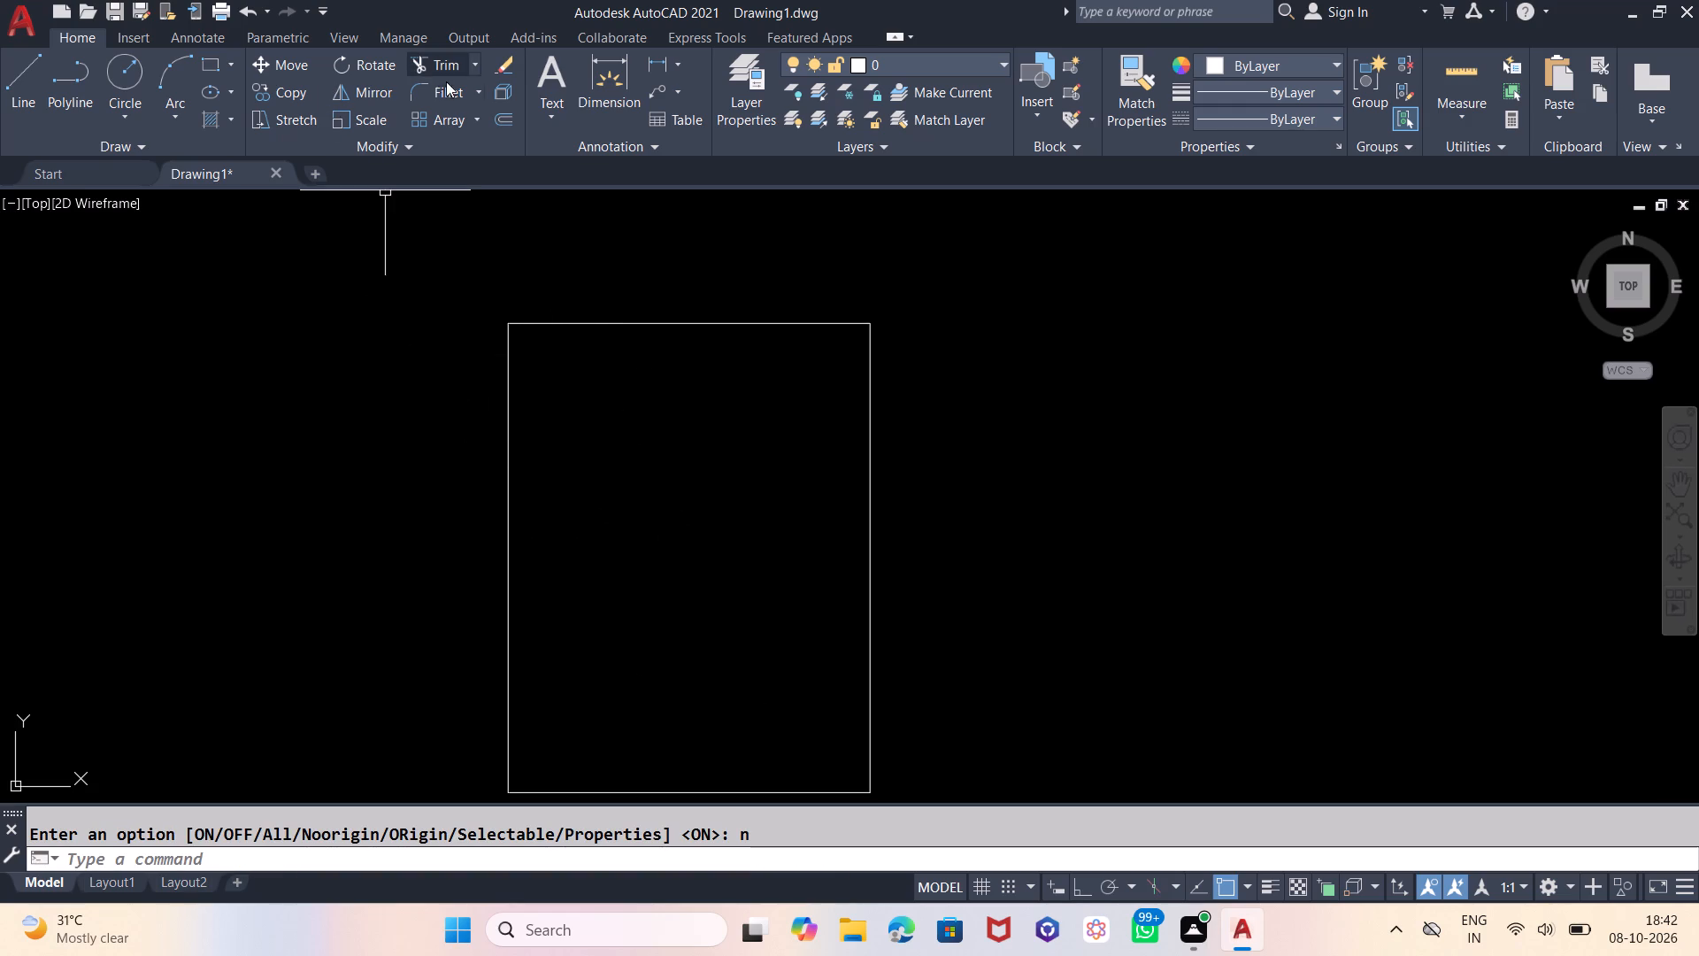
{"action": "key", "text": "o"}
{"action": "key", "text": "Return"}
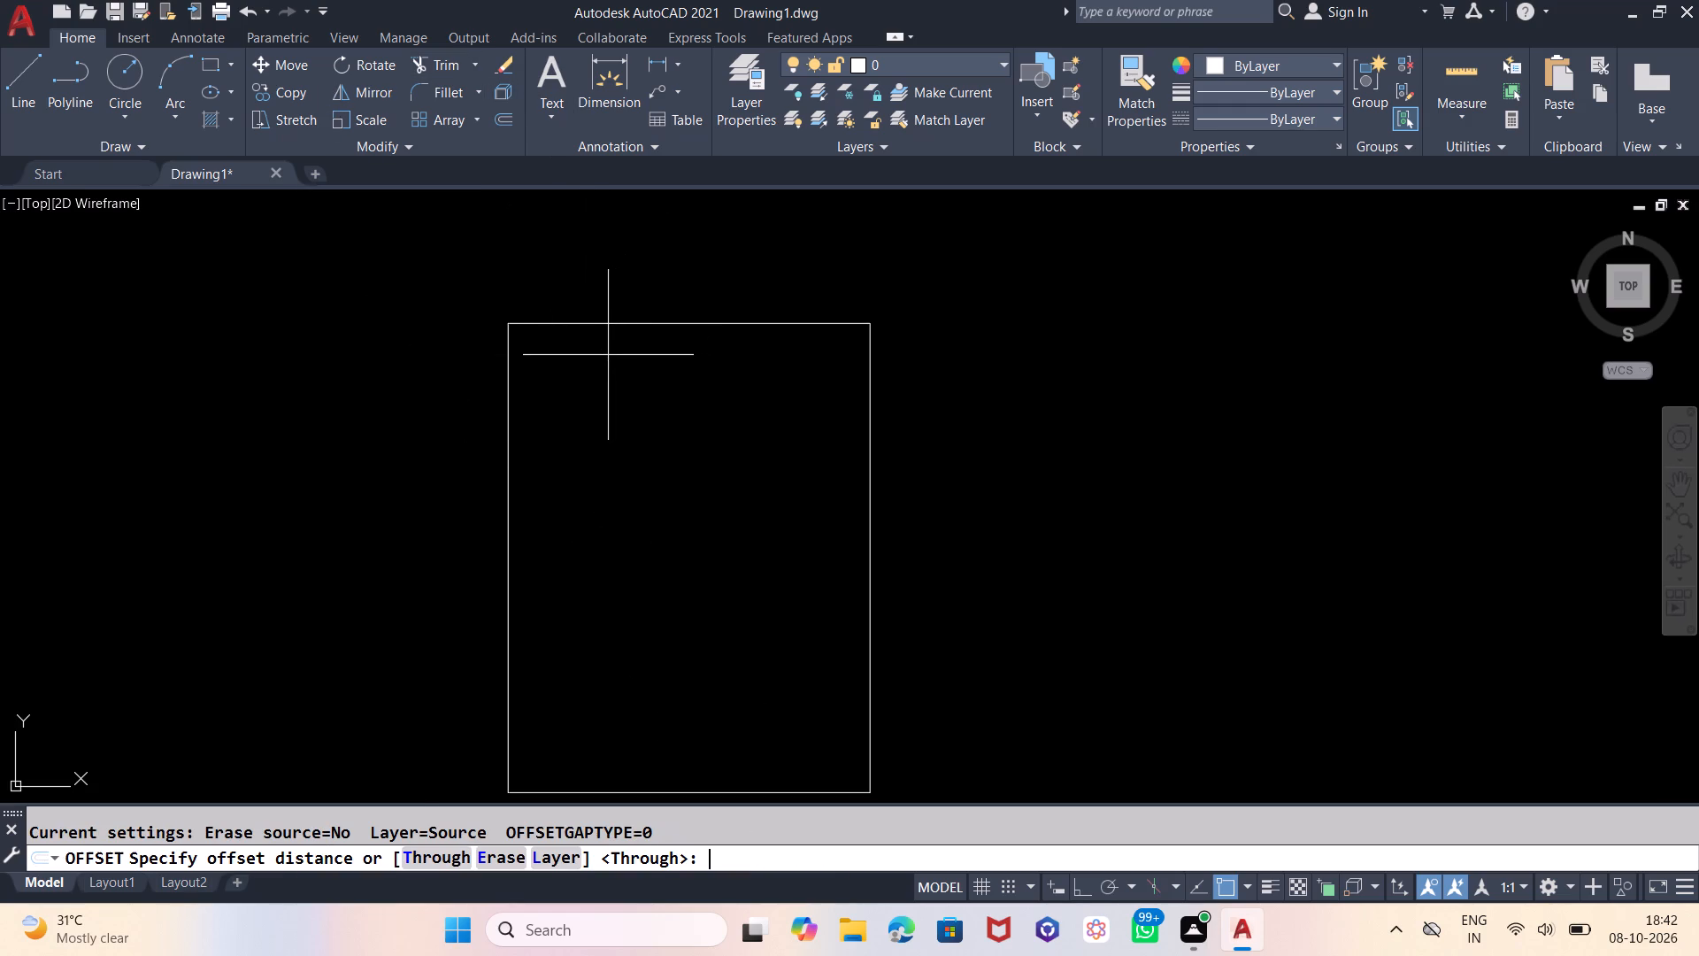
{"action": "key", "text": "9"}
{"action": "key", "text": "Return"}
{"action": "left_click", "coordinate": [505, 405]}
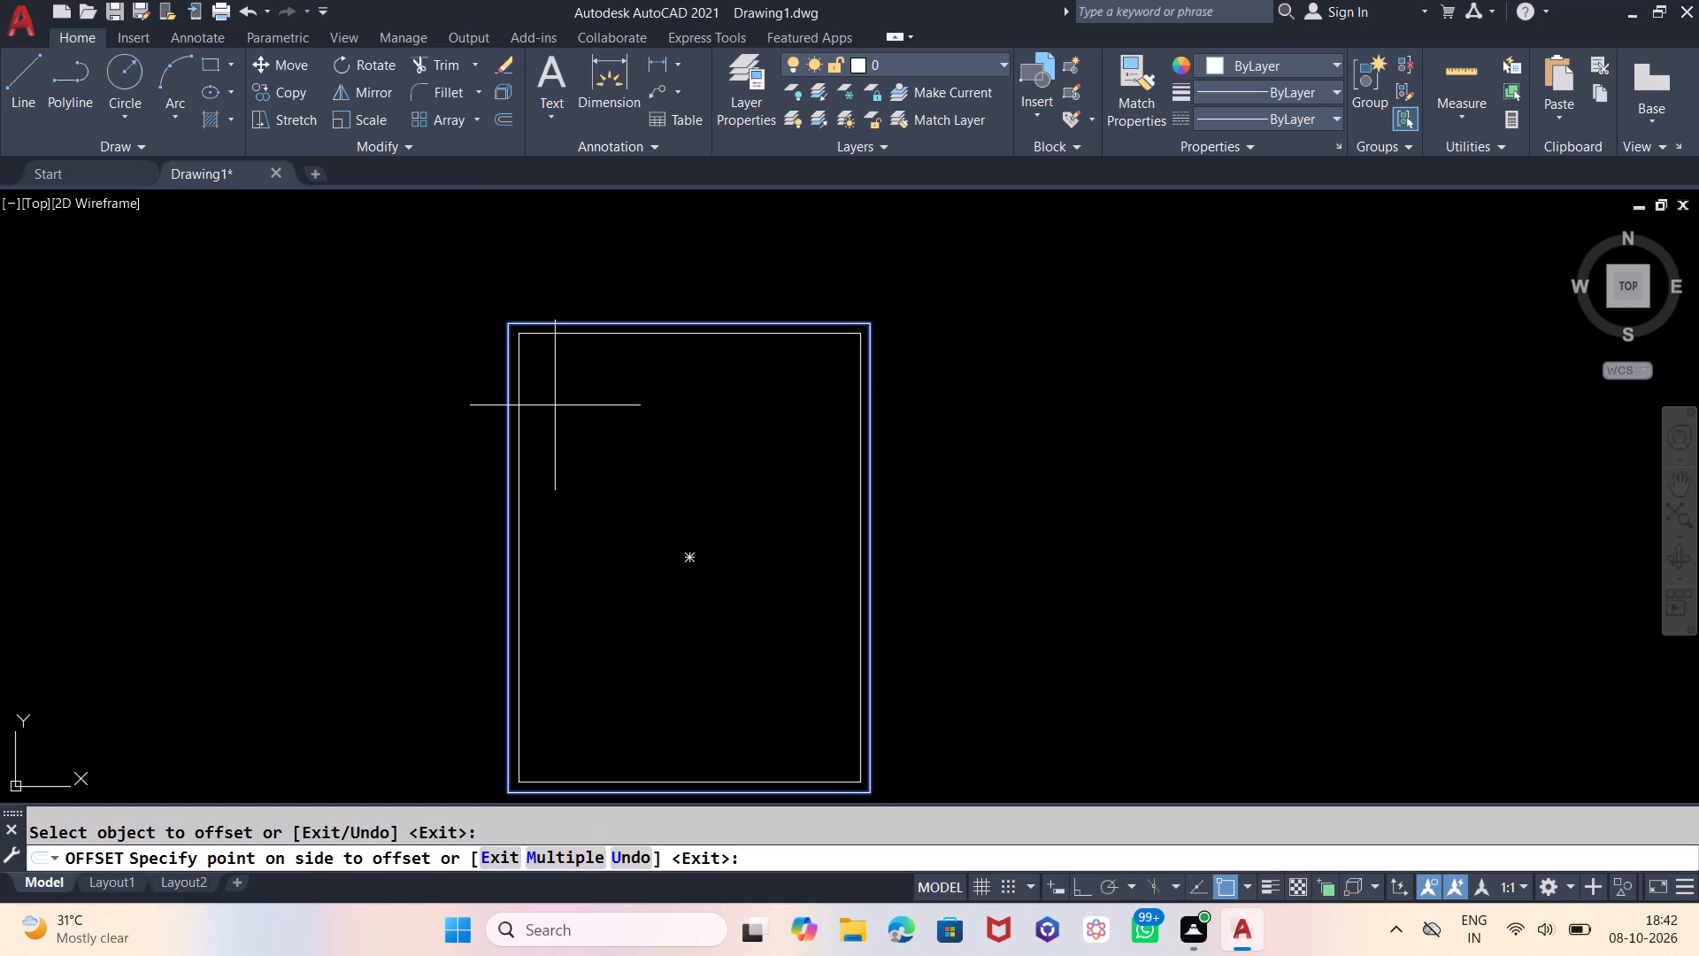
{"action": "left_click", "coordinate": [555, 405]}
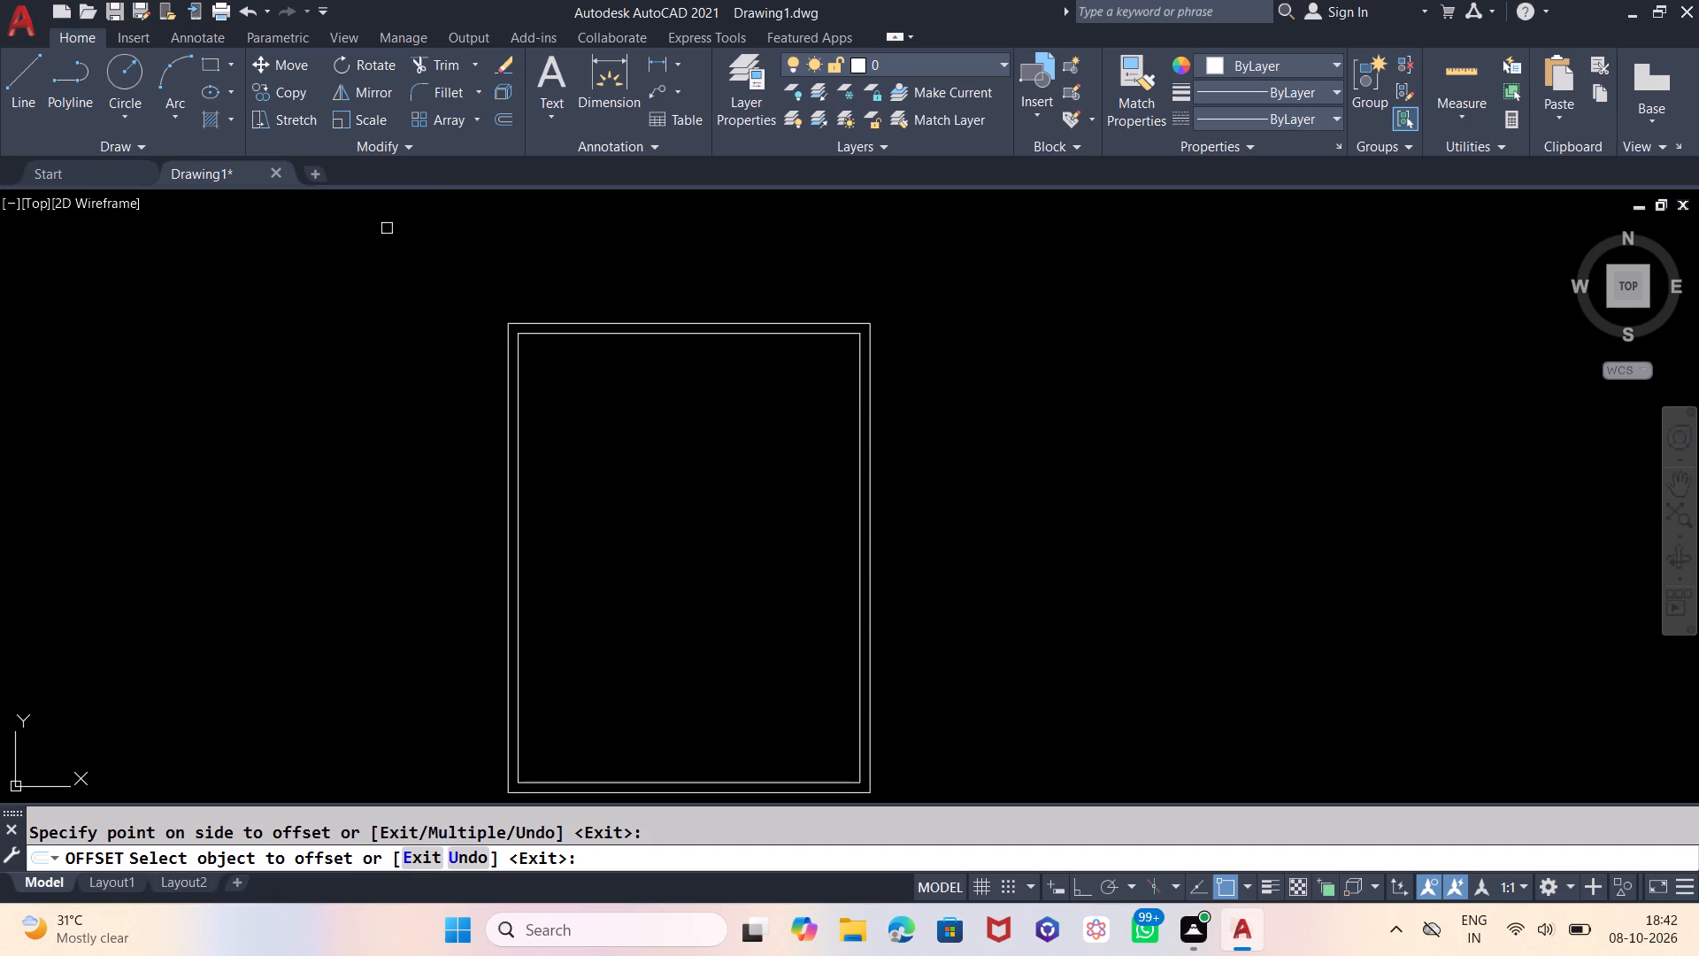
{"action": "key", "text": "Escape"}
{"action": "key", "text": "Escape"}
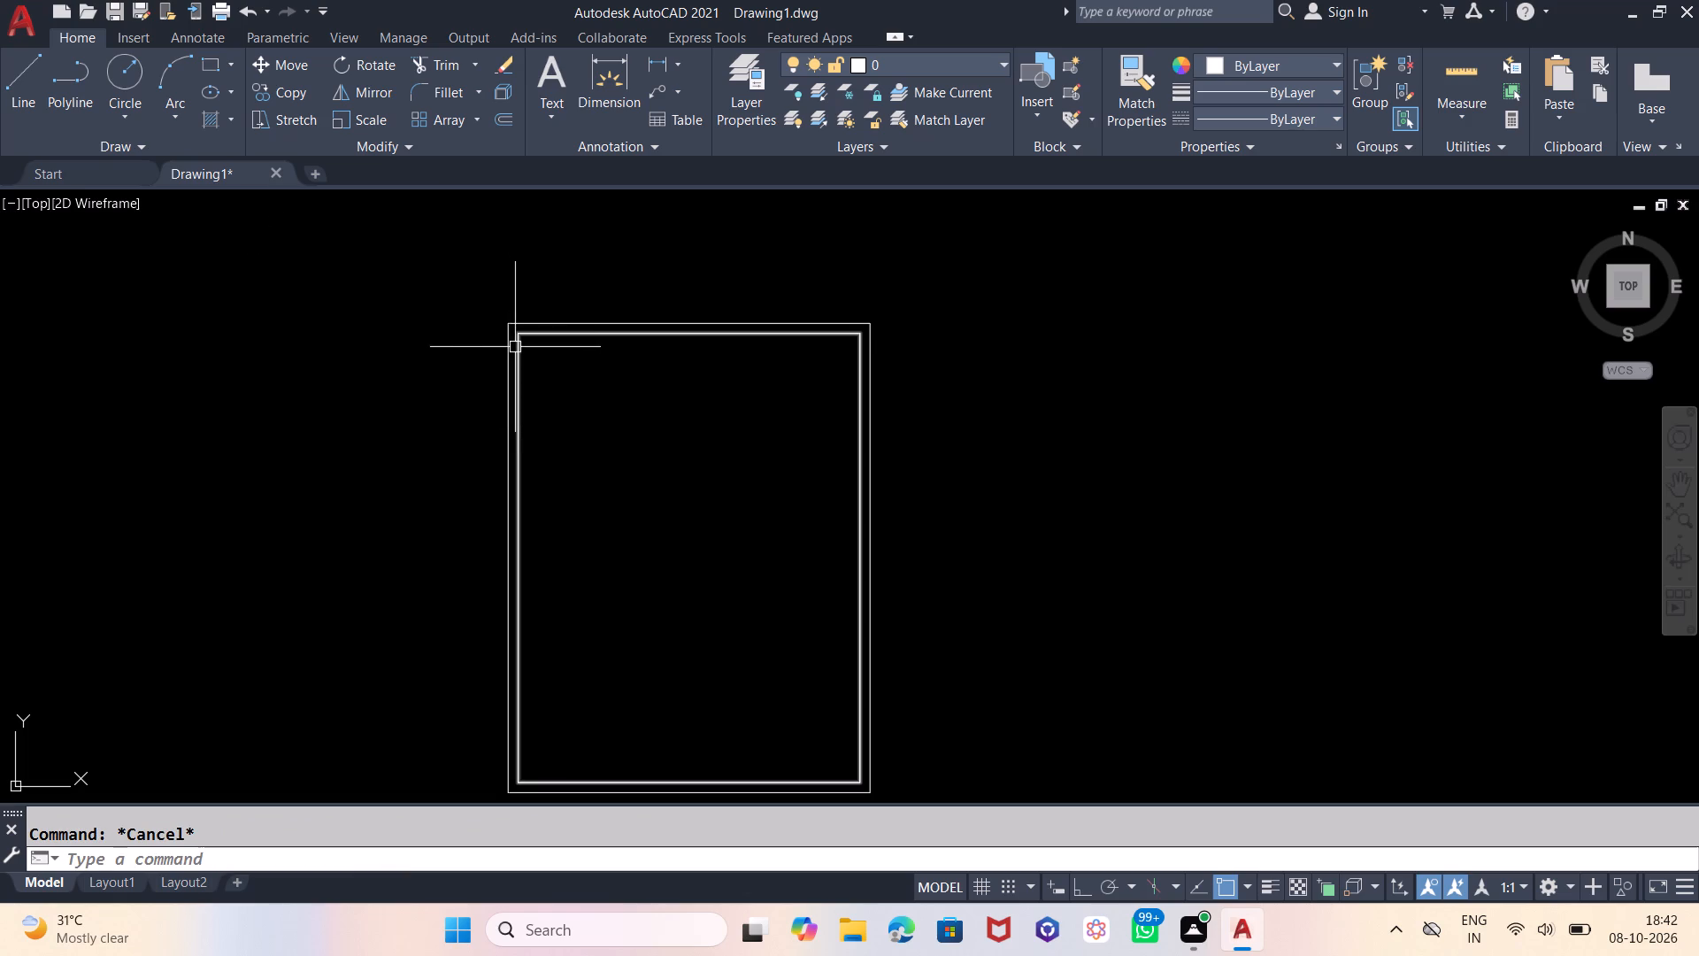
Explode the inner rectangle into separate lines.
{"action": "left_click", "coordinate": [515, 348]}
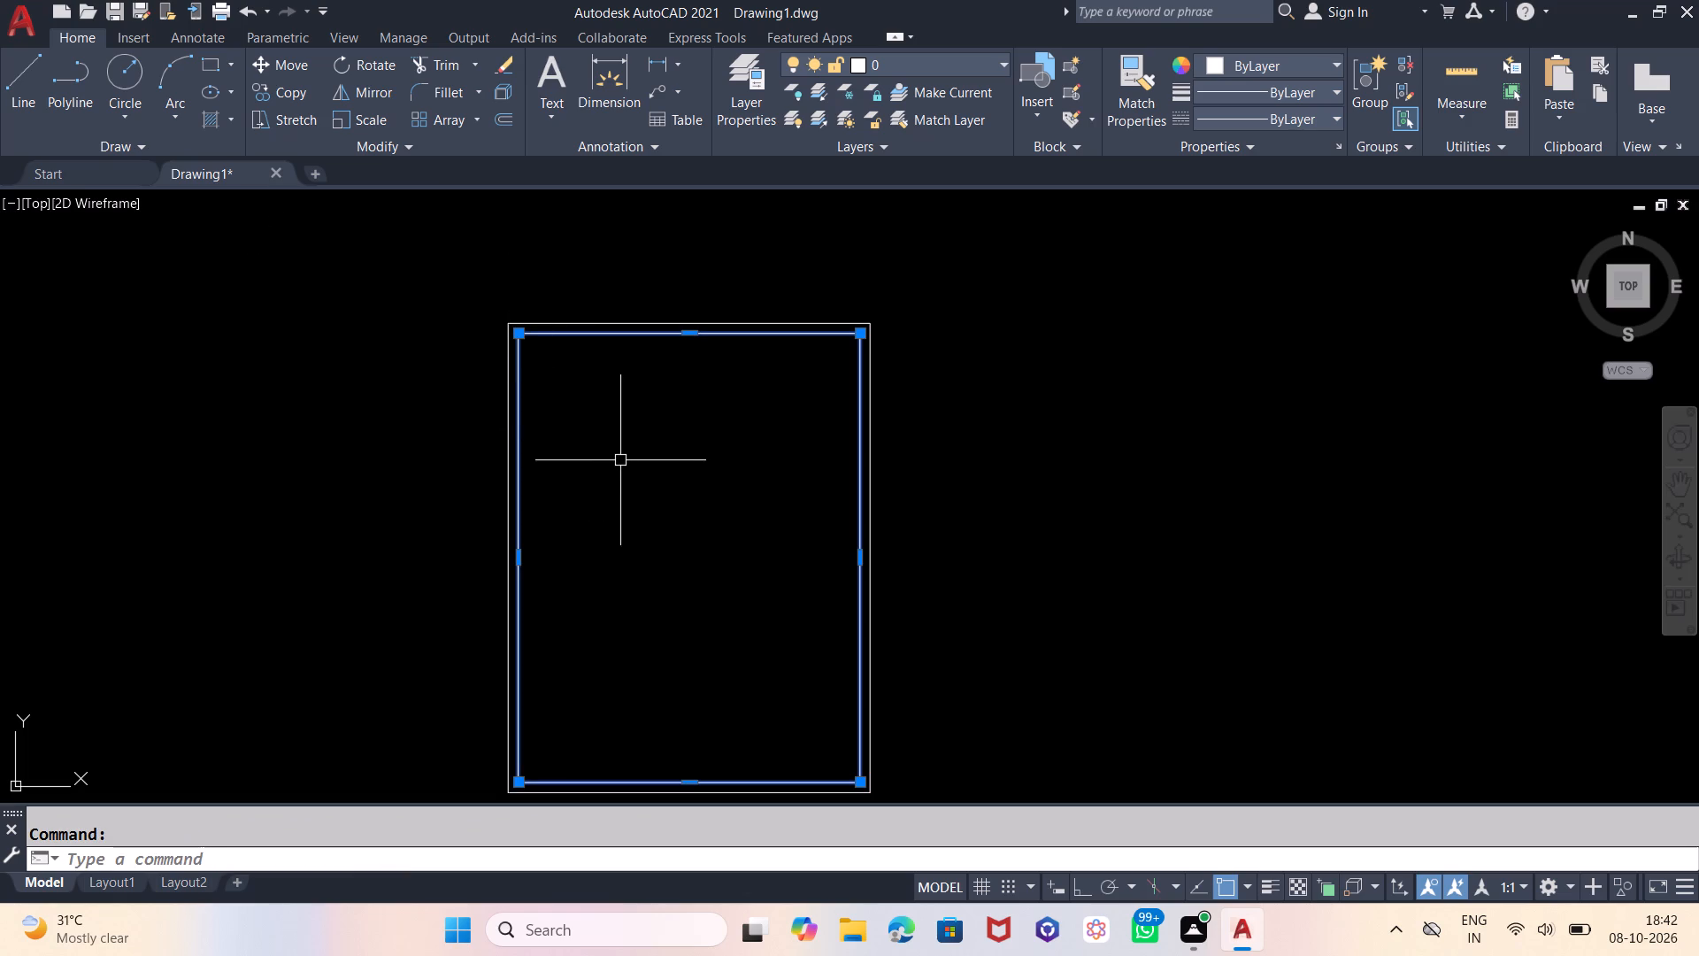
{"action": "key", "text": "x"}
{"action": "key", "text": "Return"}
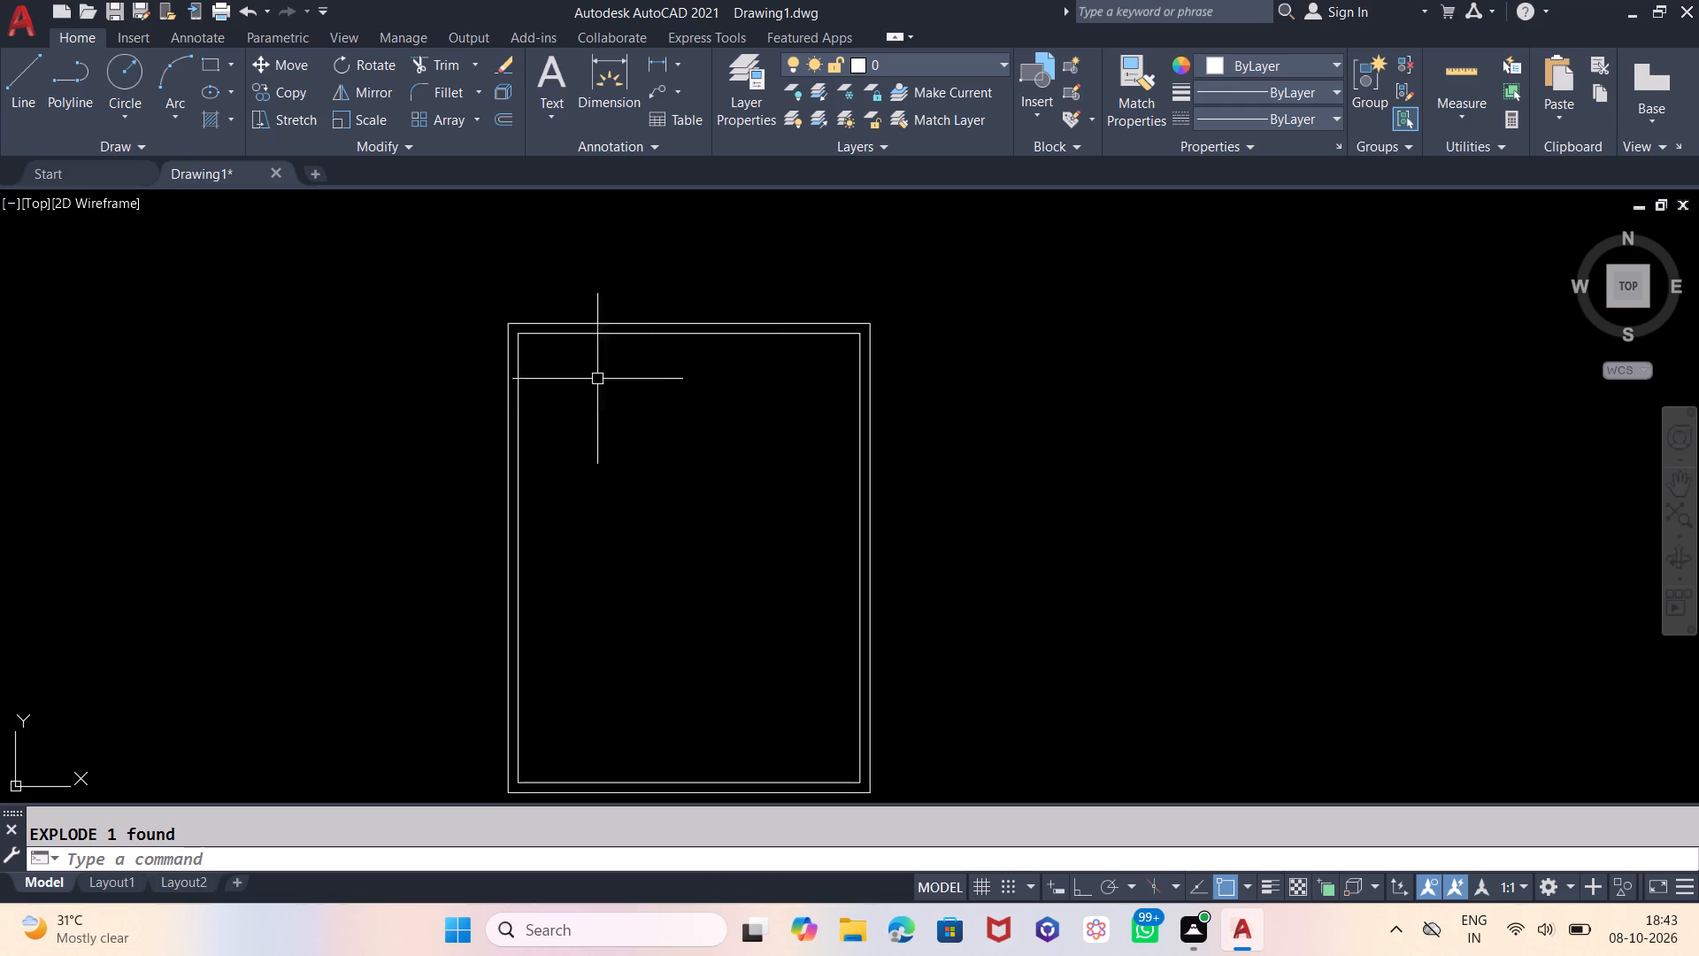
Offset the left inner wall line 10'6" into the plan to set the first vertical partition line.
{"action": "key", "text": "o"}
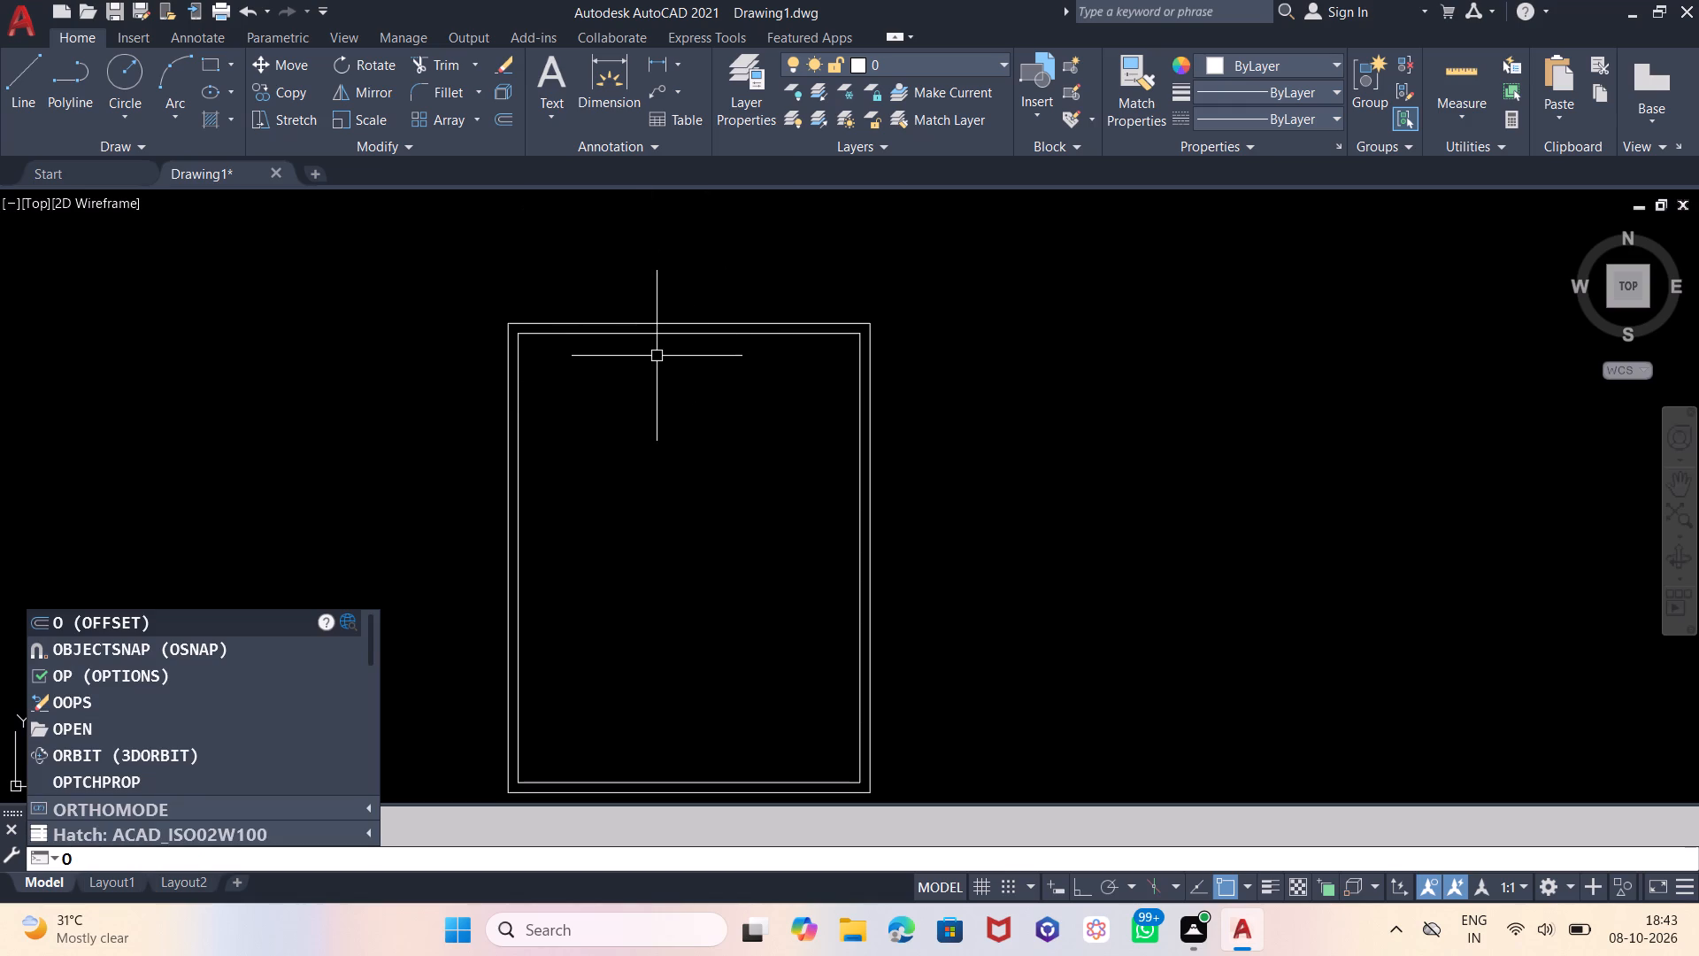
{"action": "key", "text": "Return"}
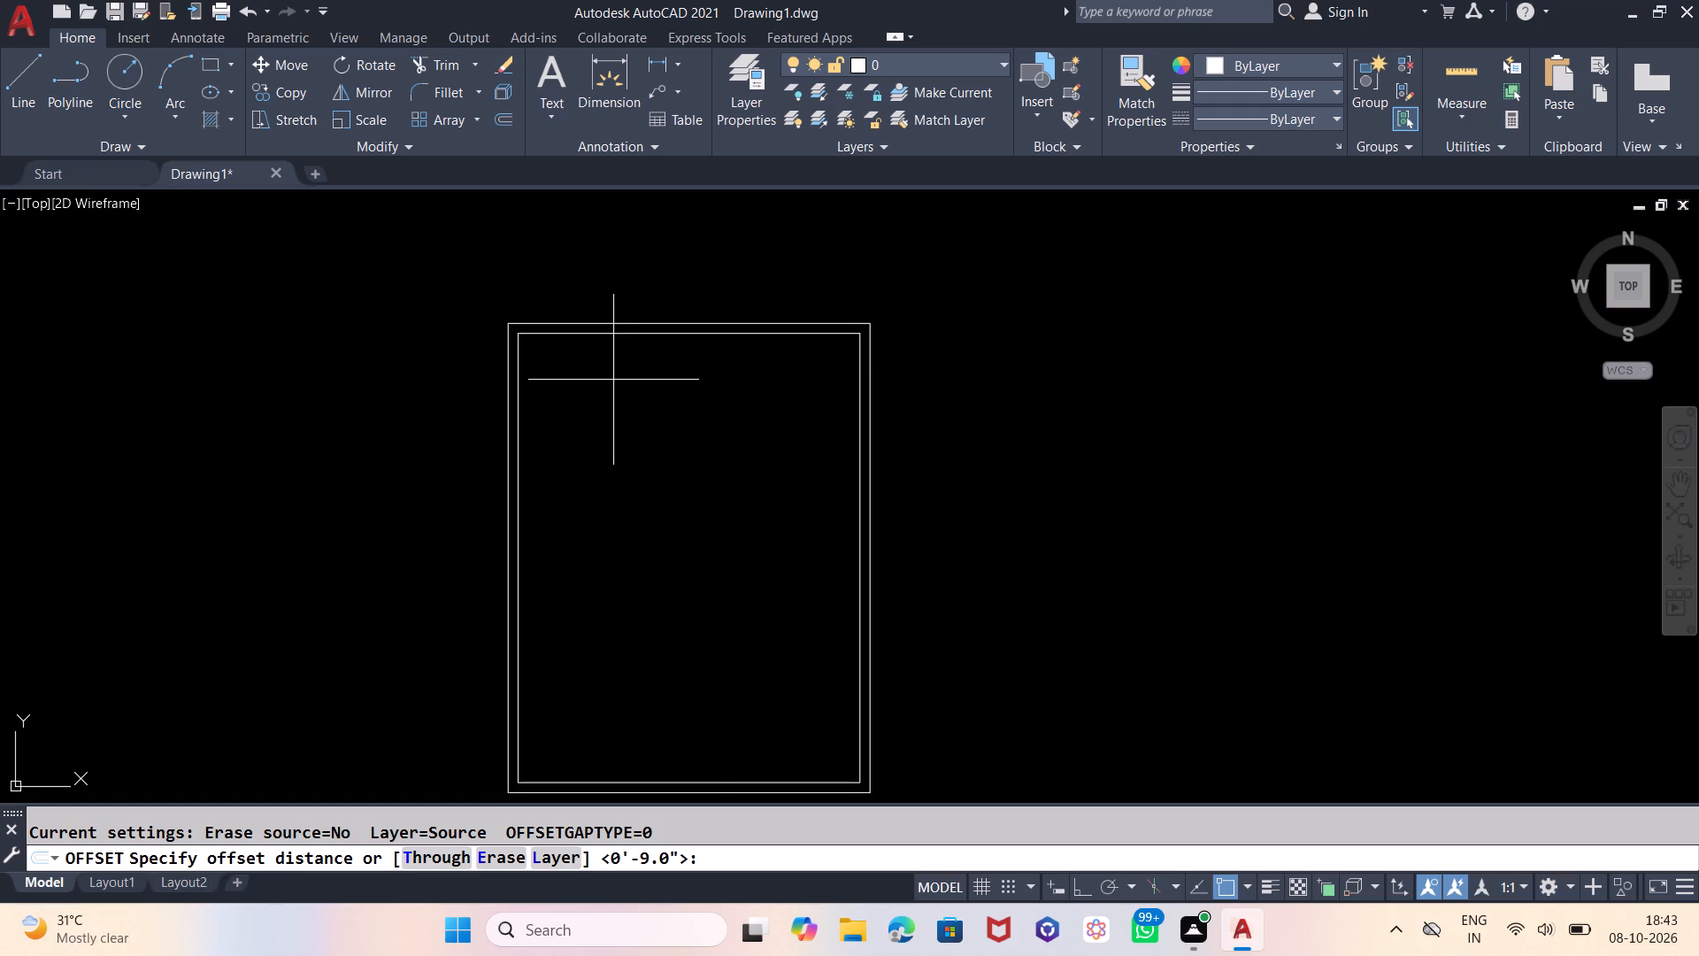
{"action": "type", "text": "10"}
{"action": "key", "text": "apostrophe"}
{"action": "key", "text": "6"}
{"action": "key", "text": "shift+quotedbl"}
{"action": "key", "text": "Return"}
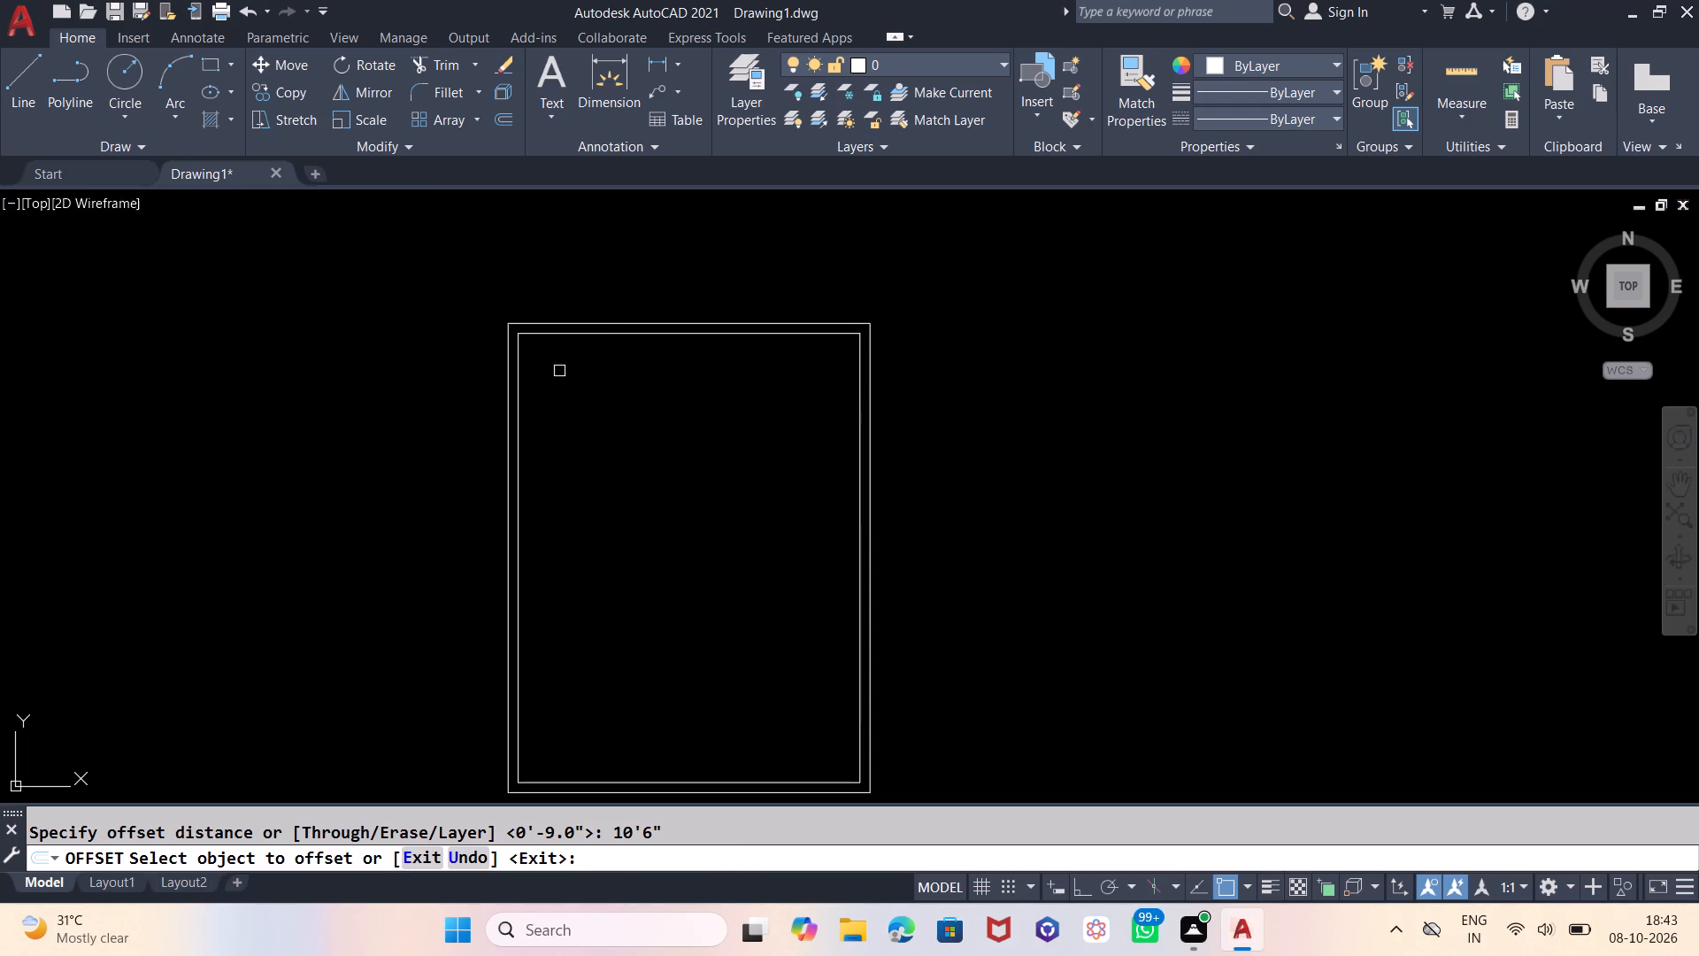
{"action": "left_click", "coordinate": [518, 397]}
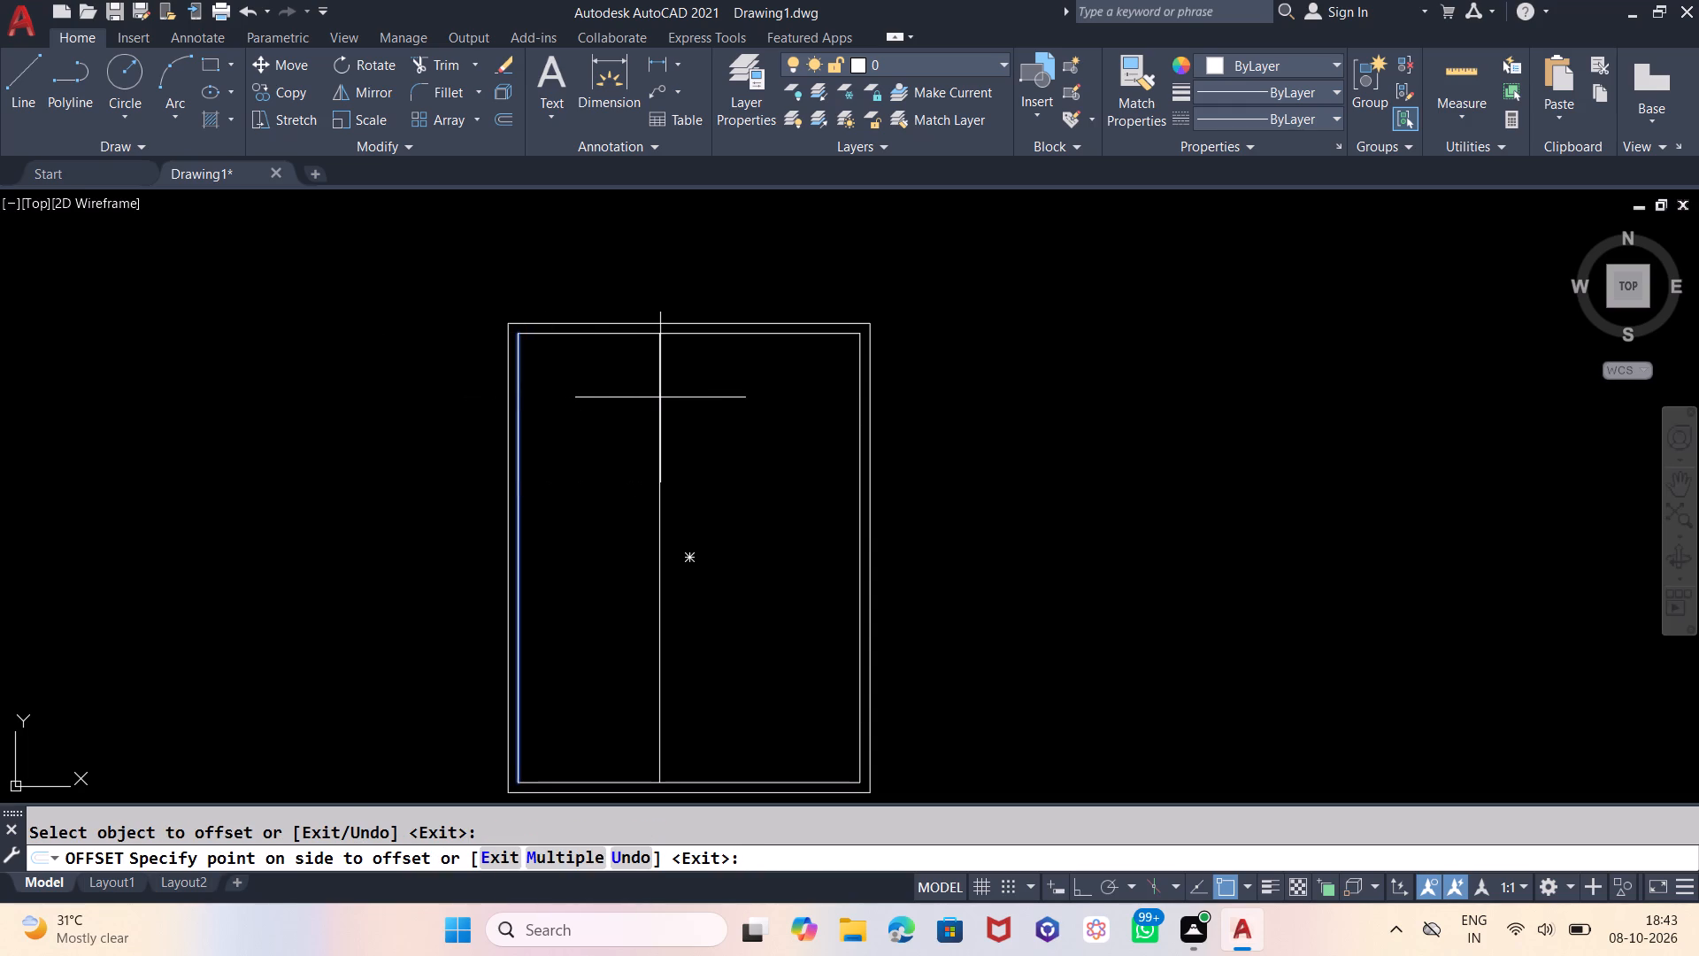
{"action": "left_click", "coordinate": [683, 404]}
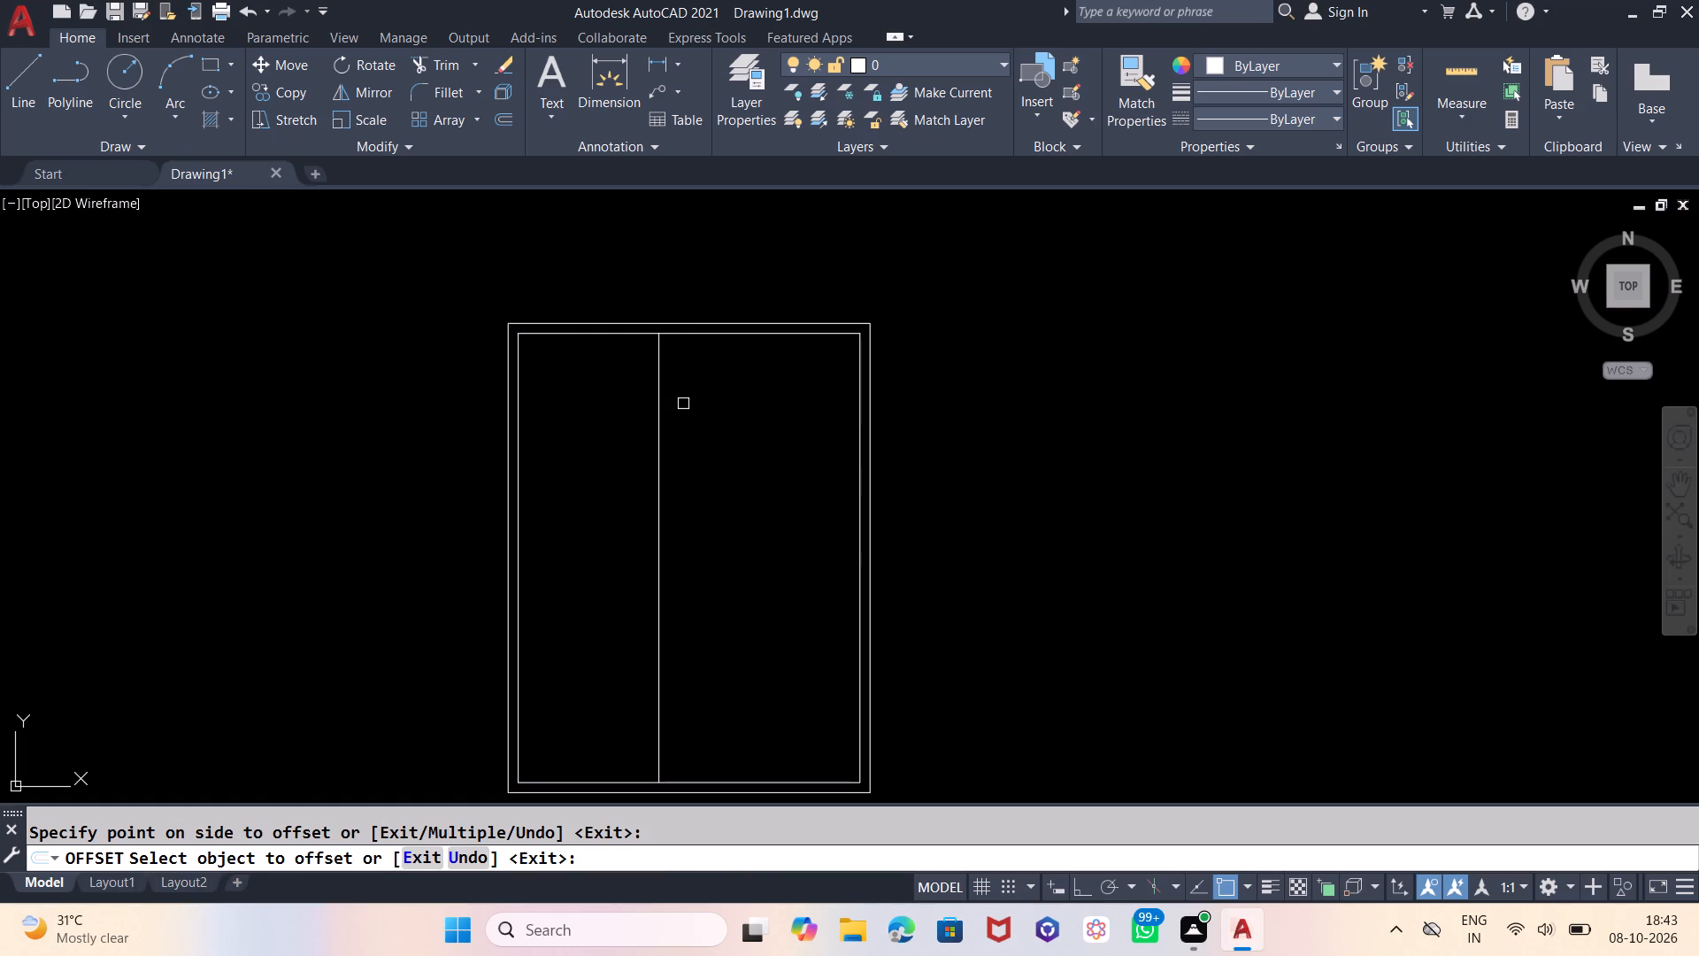
{"action": "key", "text": "Escape"}
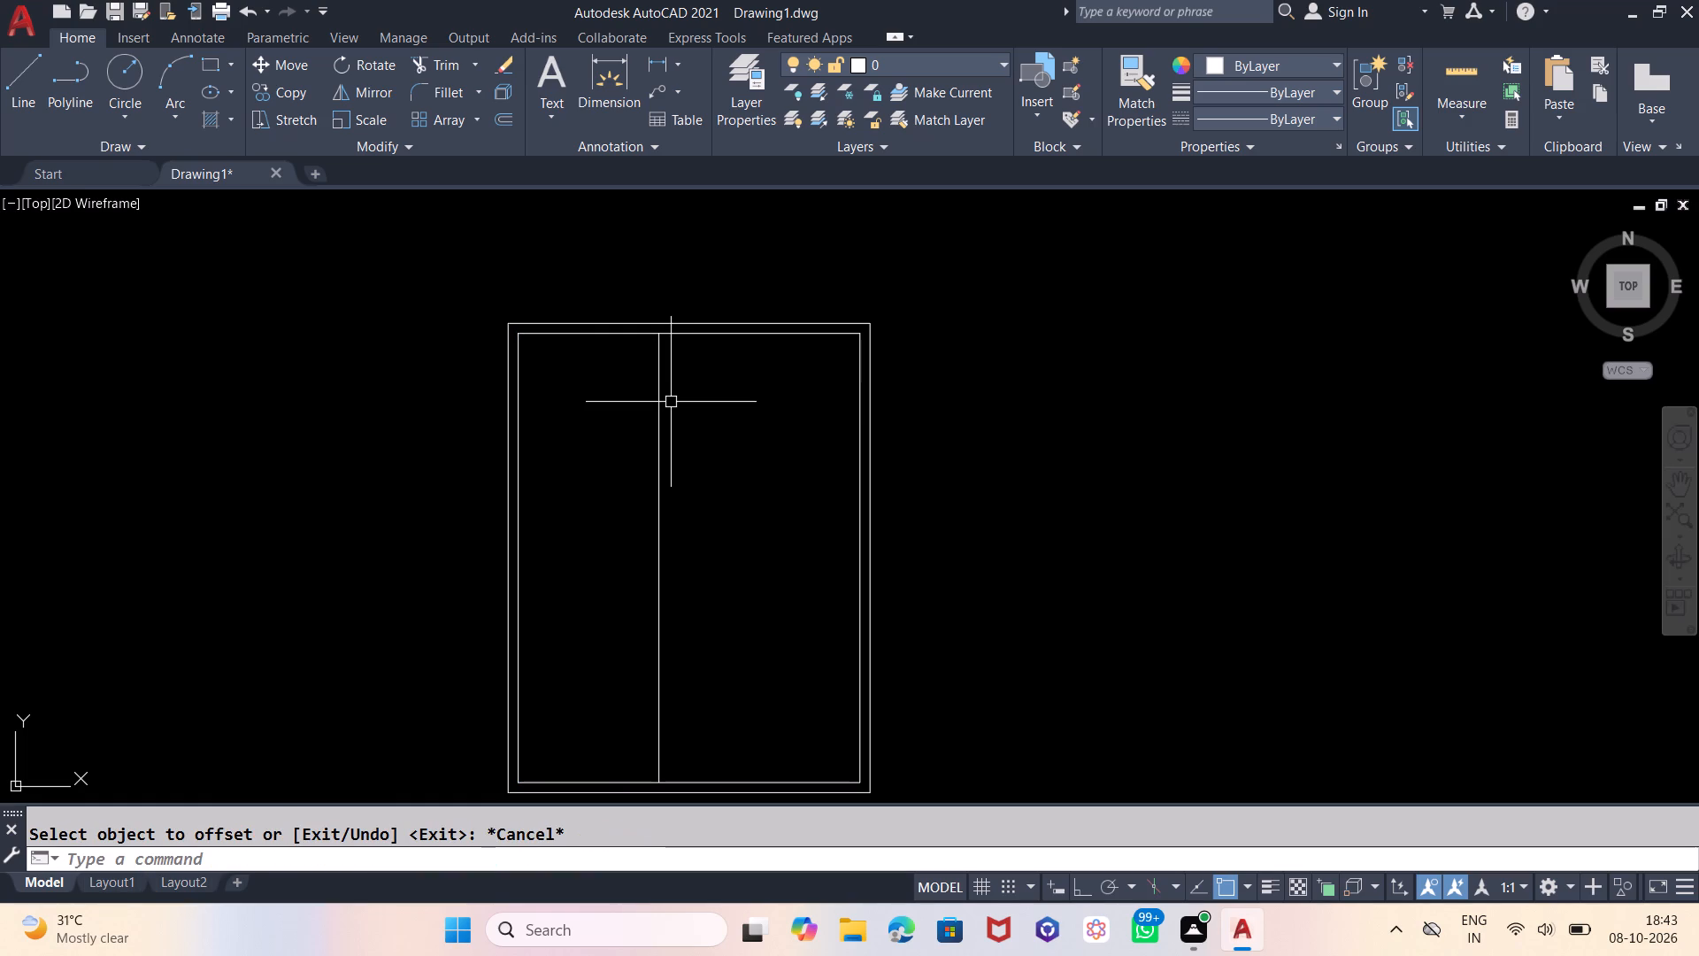
Offset the top inner wall line 12' downward to set the horizontal partition line.
{"action": "key", "text": "o"}
{"action": "key", "text": "Return"}
{"action": "type", "text": "12'"}
{"action": "key", "text": "Return"}
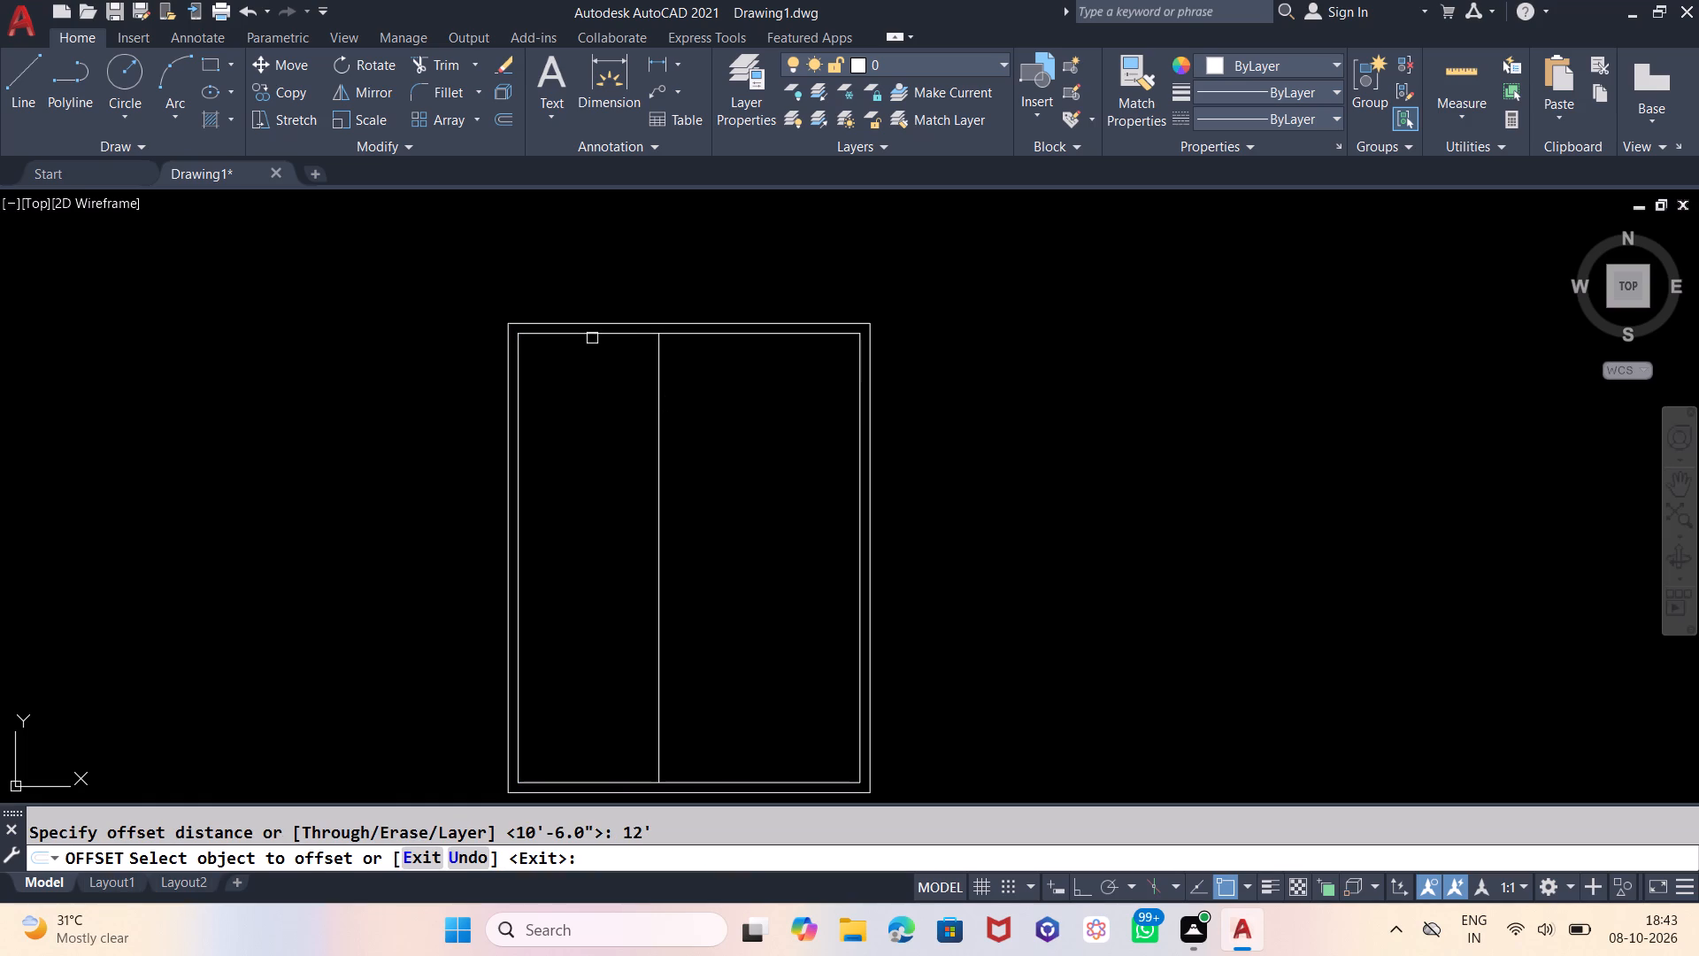
{"action": "left_click", "coordinate": [592, 337]}
{"action": "left_click", "coordinate": [600, 665]}
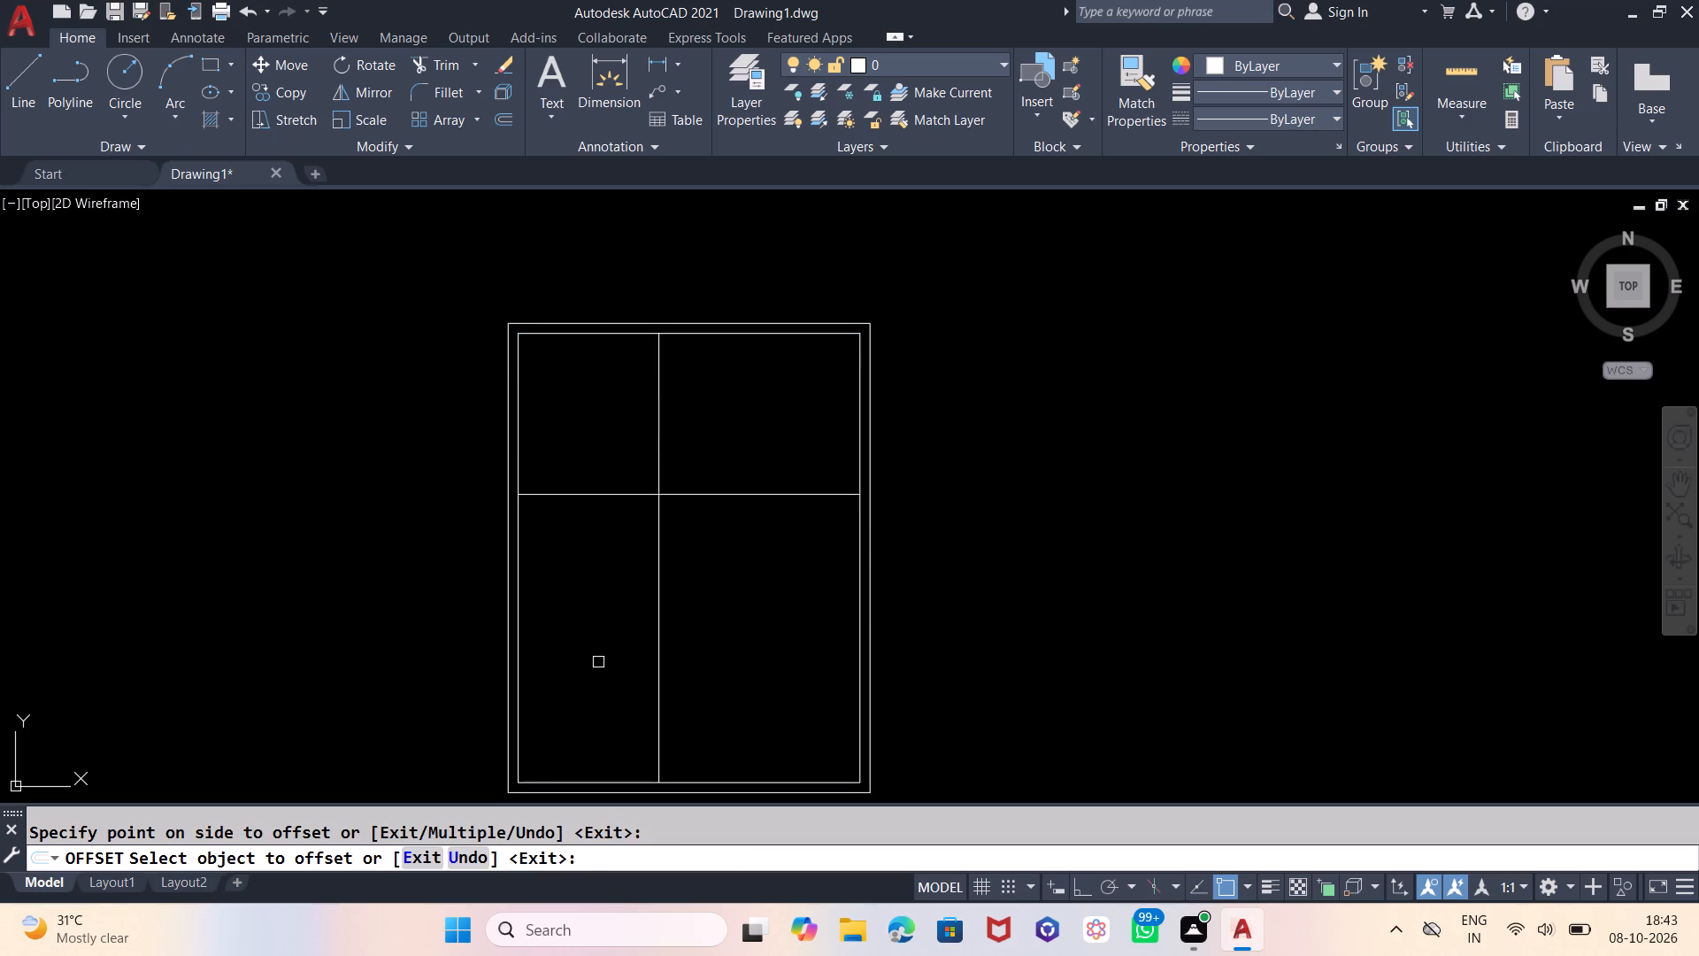
{"action": "key", "text": "Escape"}
Offset the horizontal partition line 4" downward and the vertical partition line 4" to the right to give both walls thickness.
{"action": "key", "text": "o"}
{"action": "key", "text": "Return"}
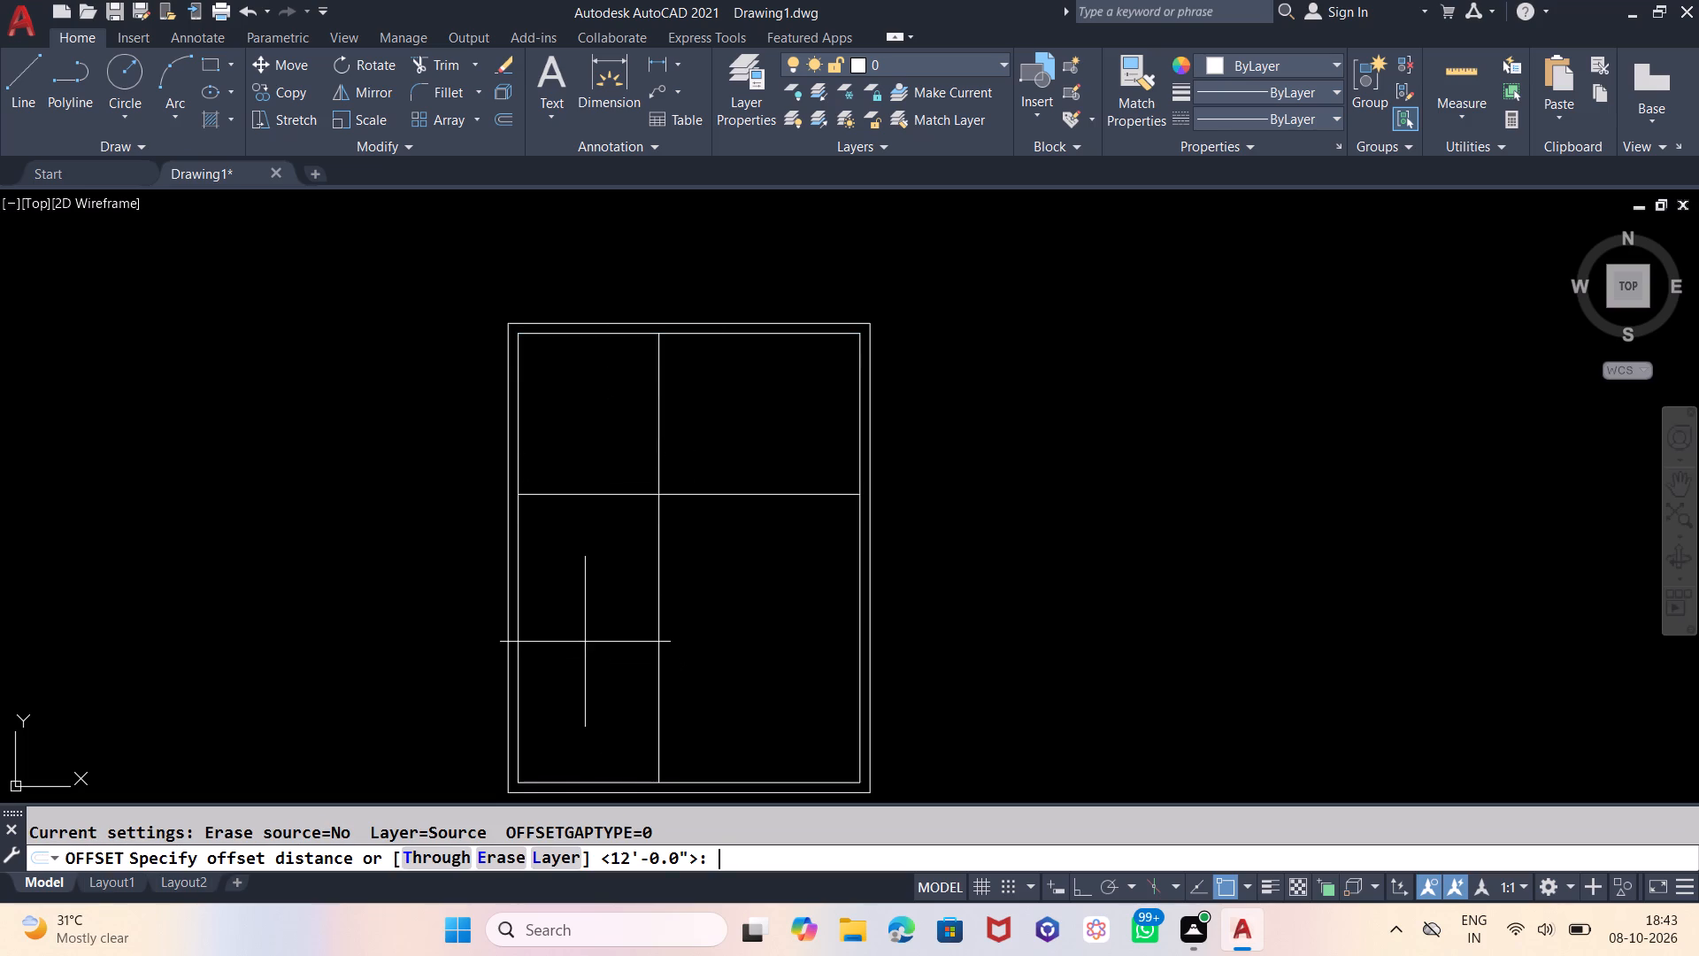
{"action": "key", "text": "4"}
{"action": "key", "text": "shift+quotedbl"}
{"action": "key", "text": "Return"}
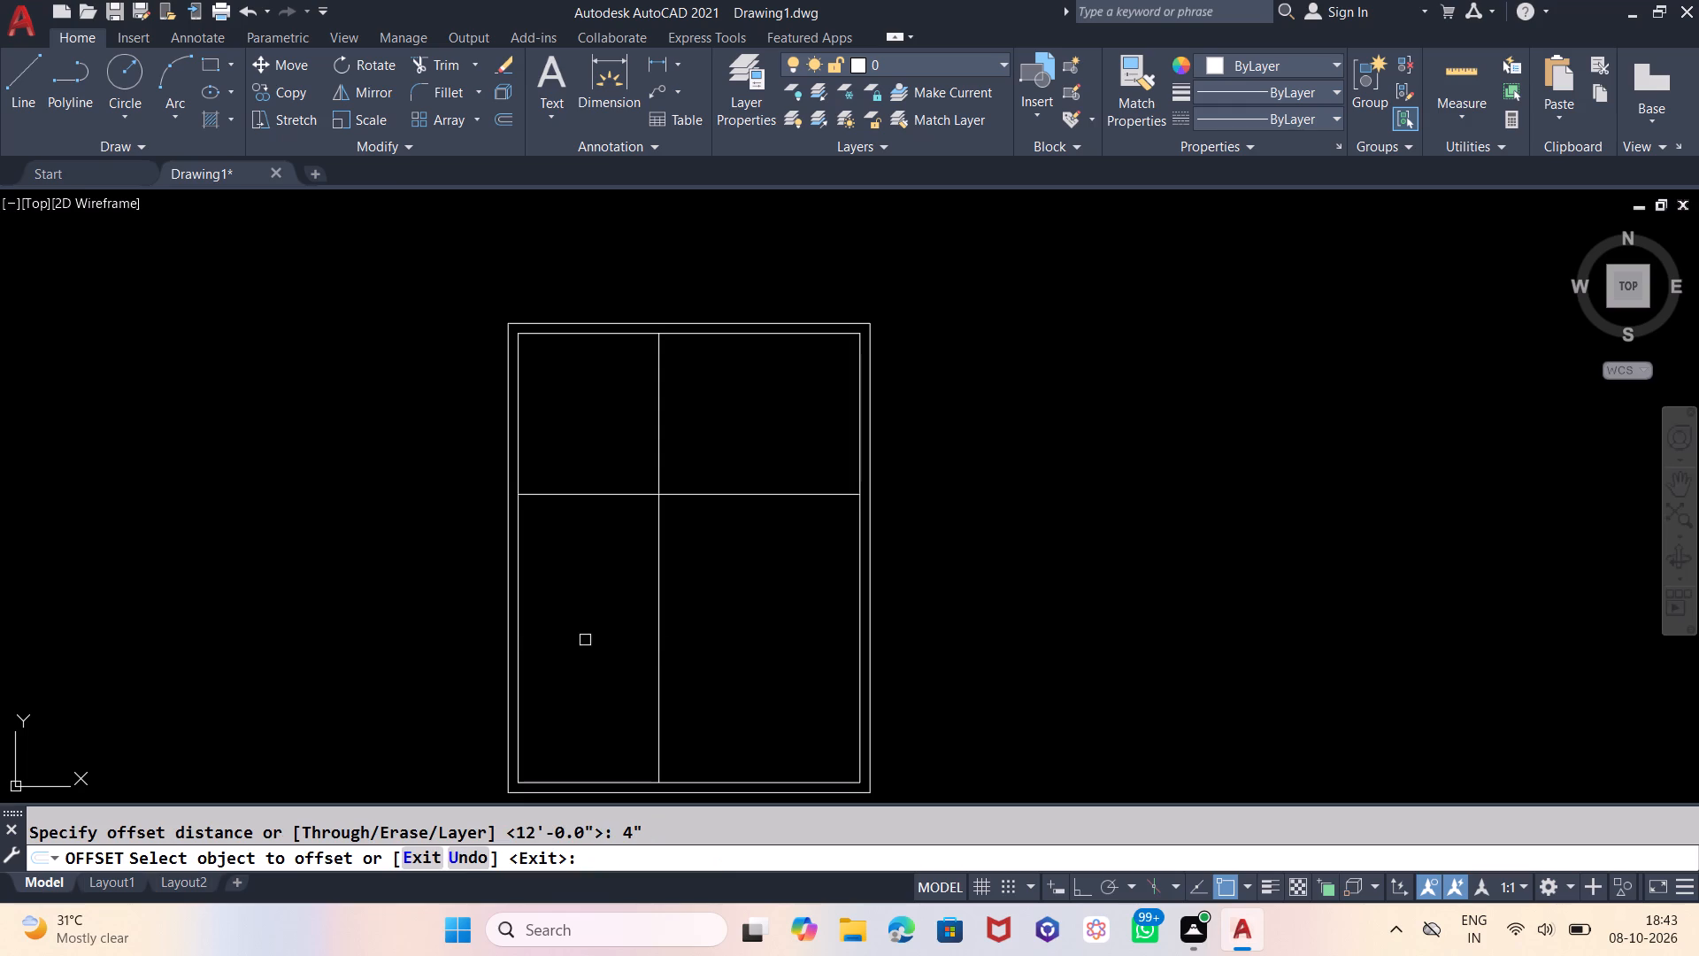
{"action": "left_click", "coordinate": [583, 496]}
{"action": "left_click", "coordinate": [588, 544]}
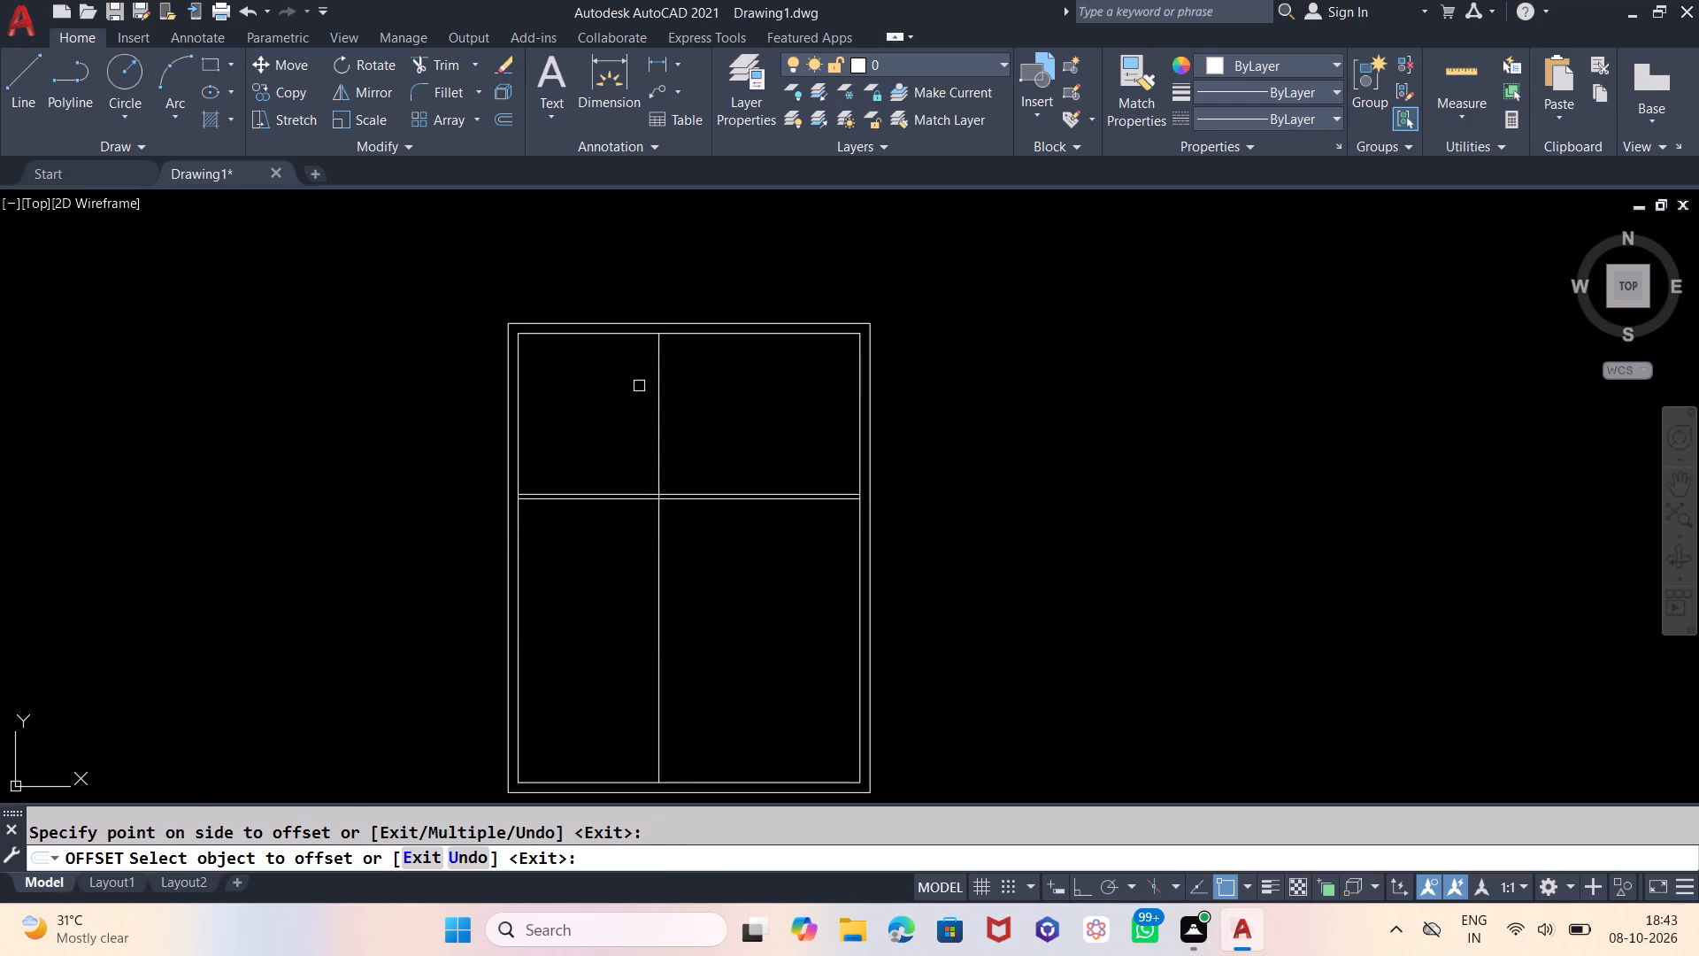
{"action": "left_click", "coordinate": [661, 420]}
{"action": "left_click", "coordinate": [744, 431]}
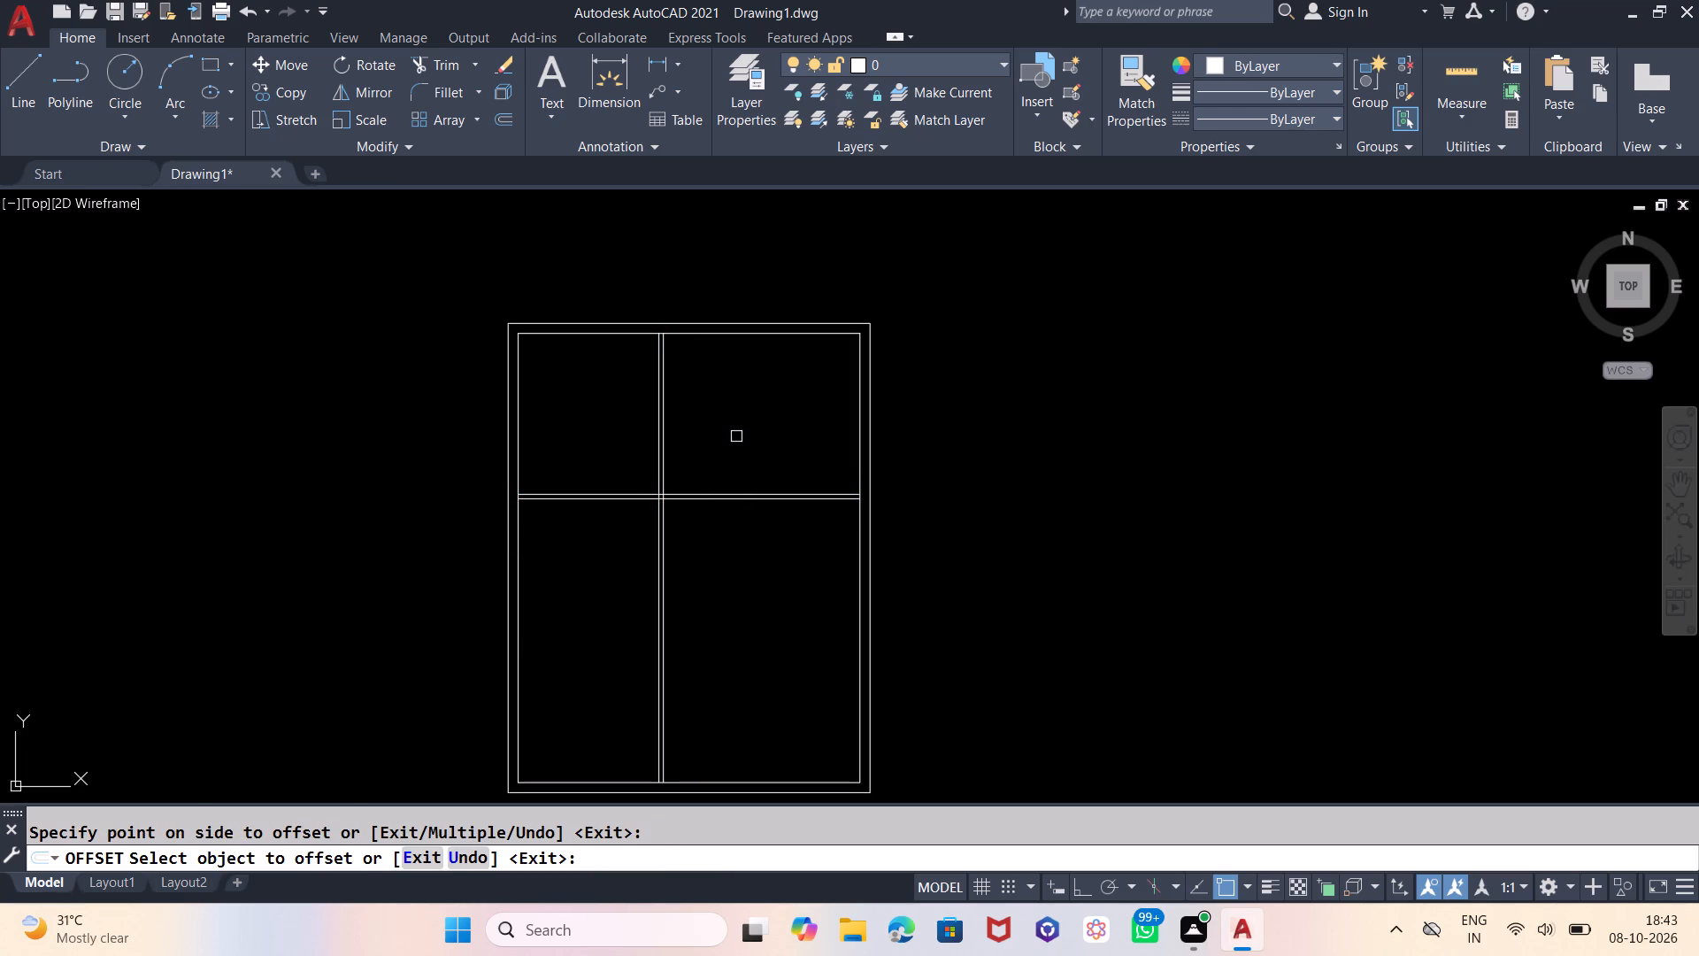
{"action": "key", "text": "Escape"}
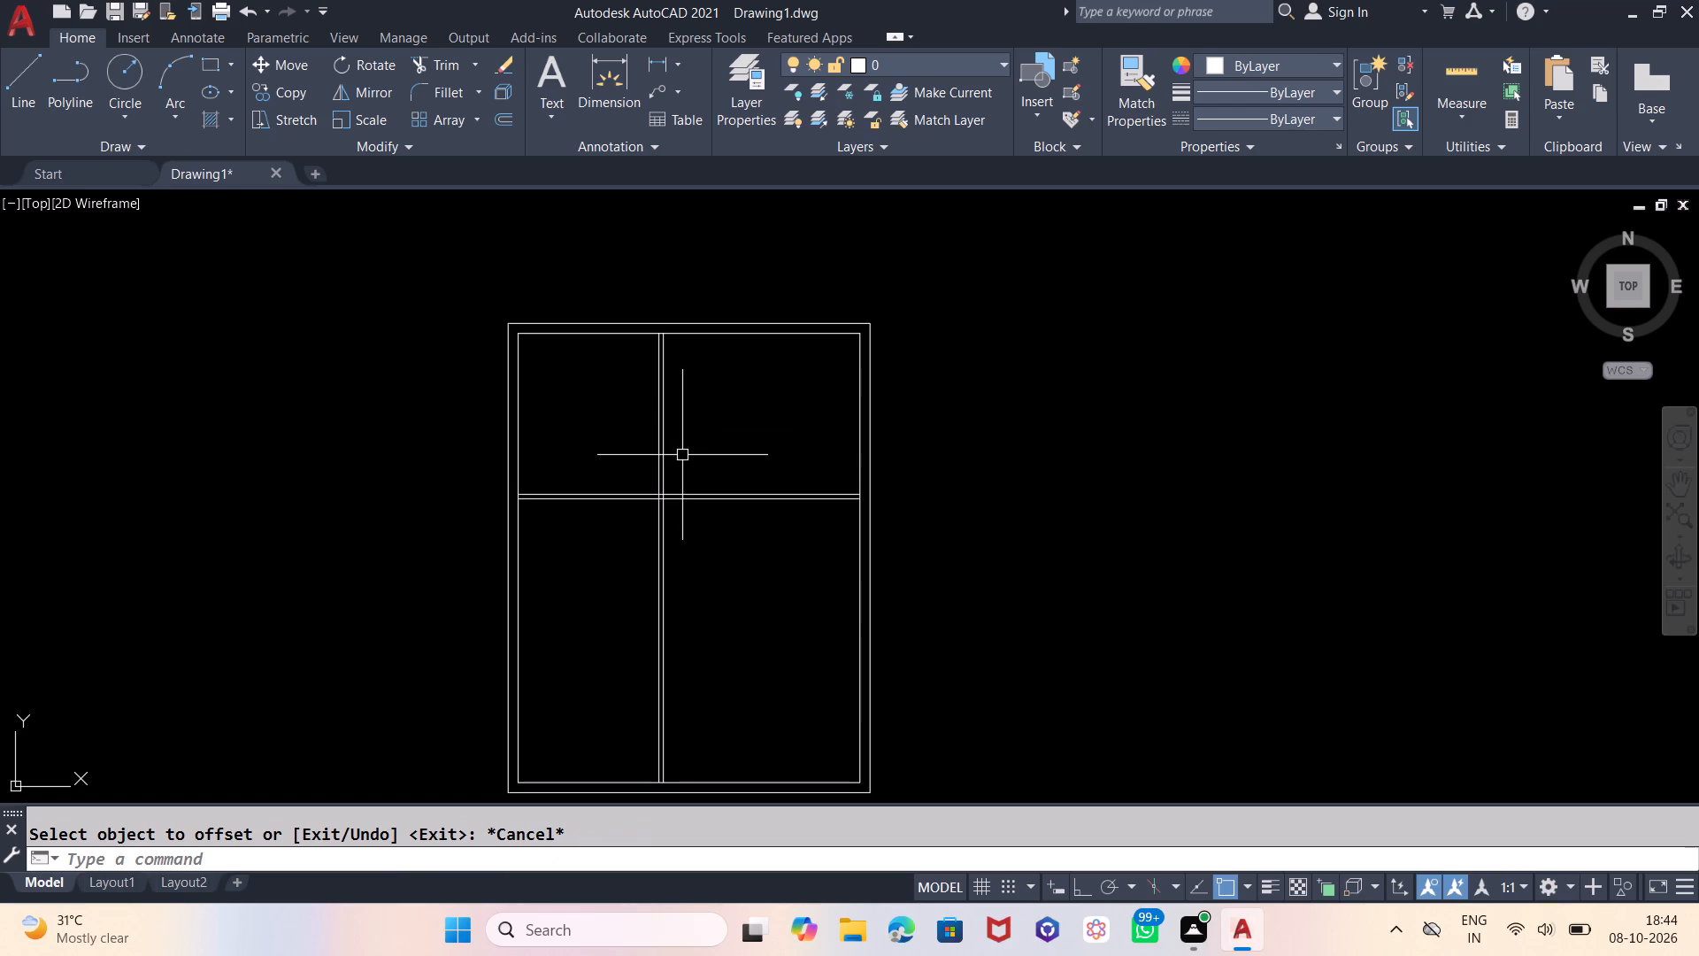
Offset the right-hand line of the vertical partition 4' to the right.
{"action": "key", "text": "o"}
{"action": "key", "text": "Return"}
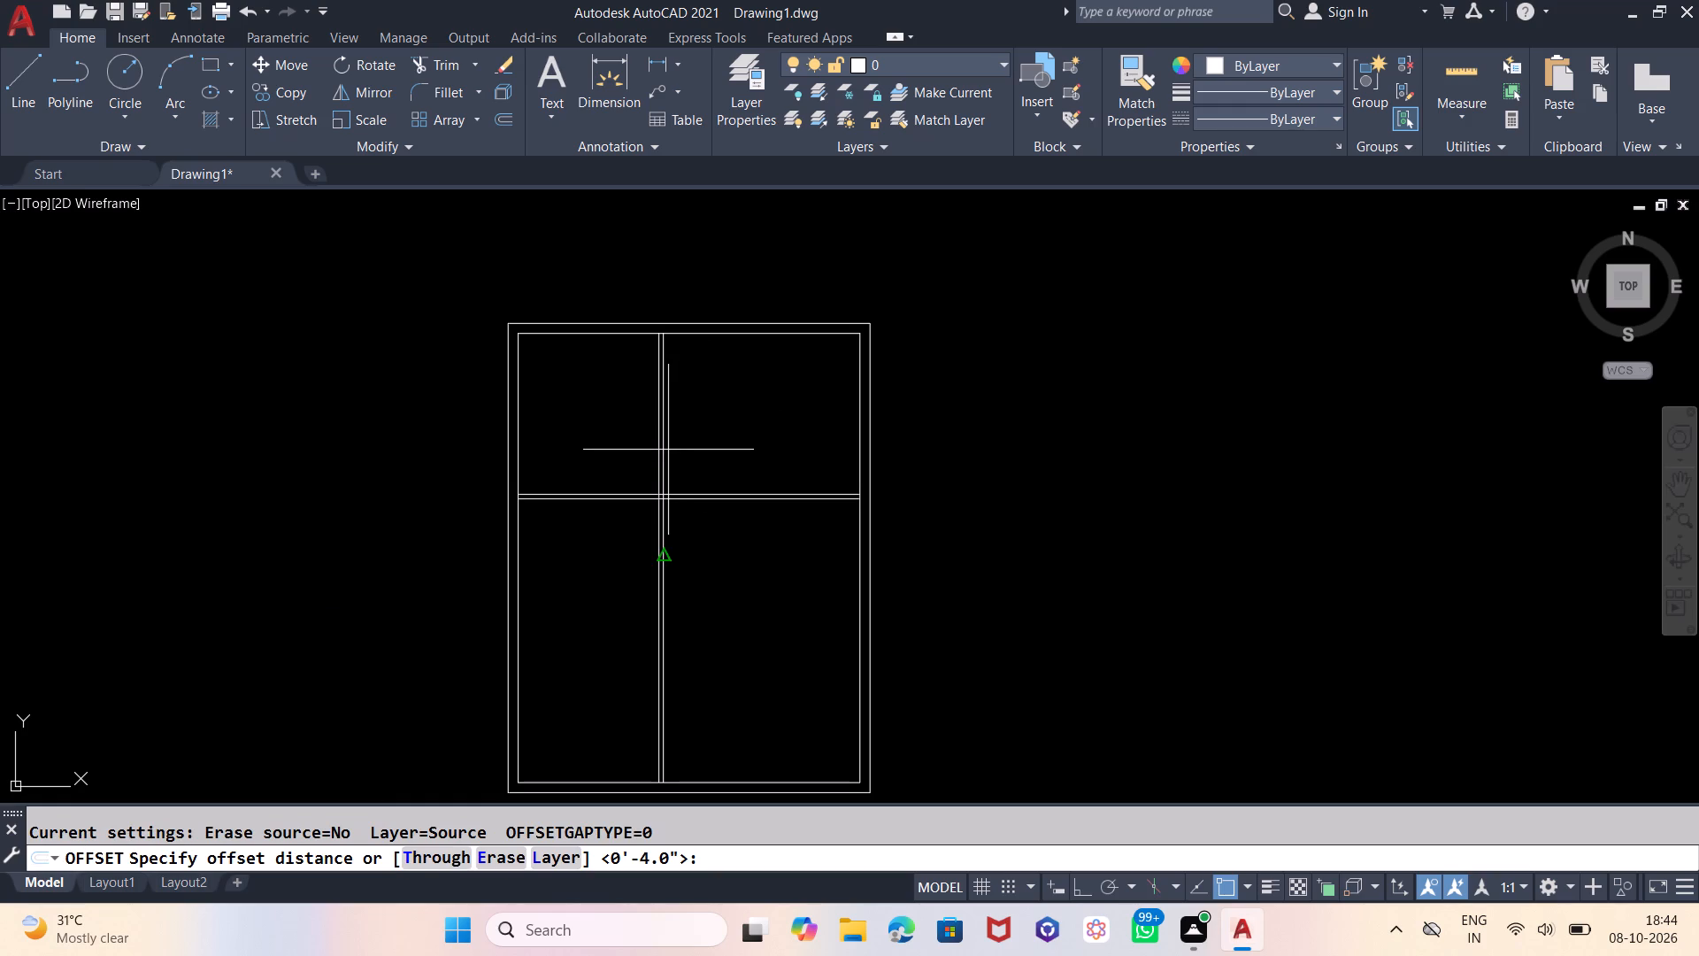
{"action": "type", "text": "4'"}
{"action": "key", "text": "Return"}
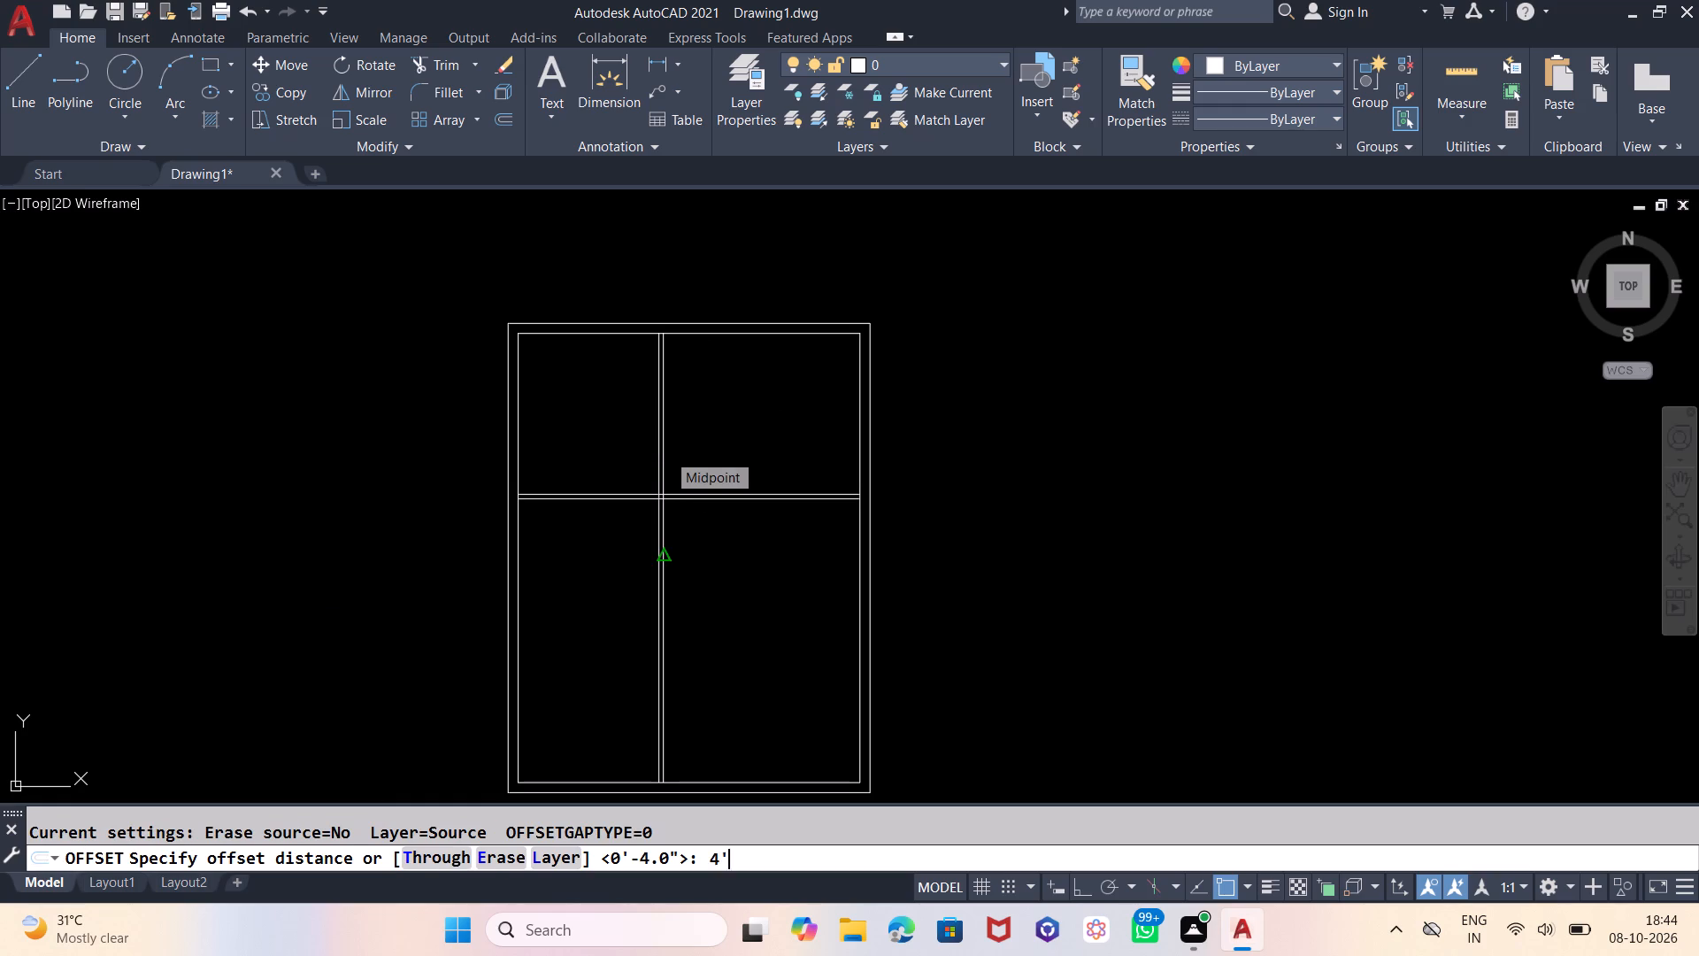
{"action": "scroll", "coordinate": [661, 420], "scroll_direction": "up", "scroll_amount": 2}
{"action": "left_click", "coordinate": [657, 403]}
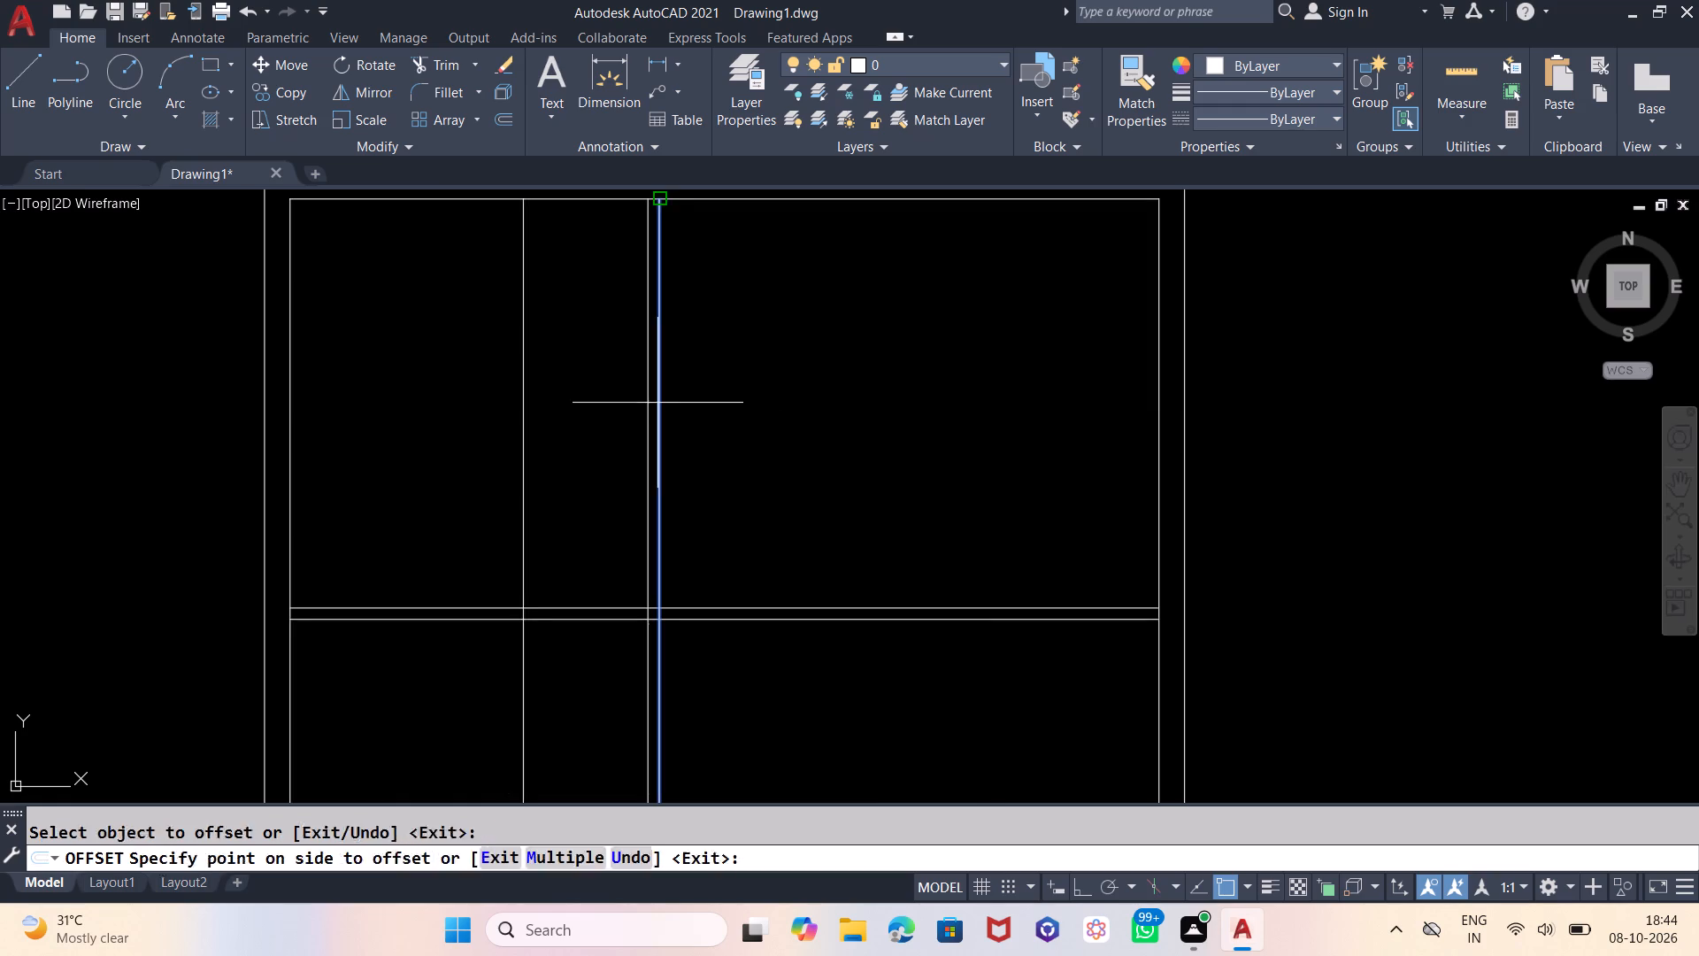
{"action": "left_click", "coordinate": [949, 403]}
{"action": "key", "text": "Escape"}
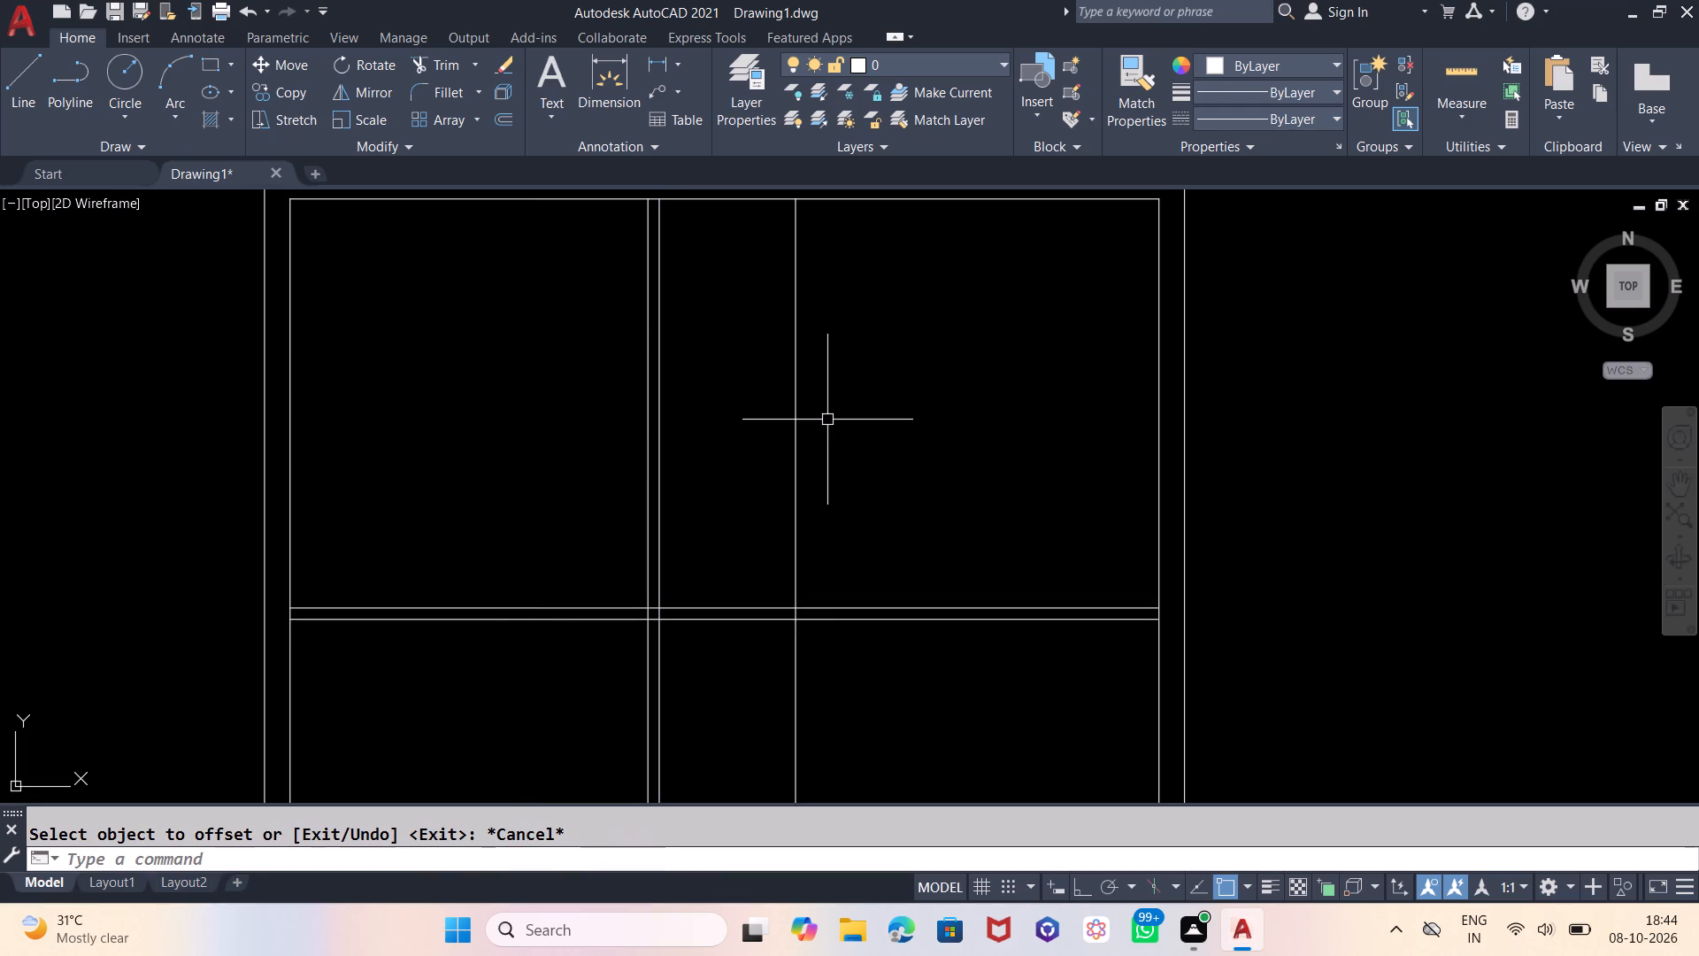
Offset the top inner wall line 7' downward to set a second horizontal partition line.
{"action": "key", "text": "o"}
{"action": "key", "text": "Return"}
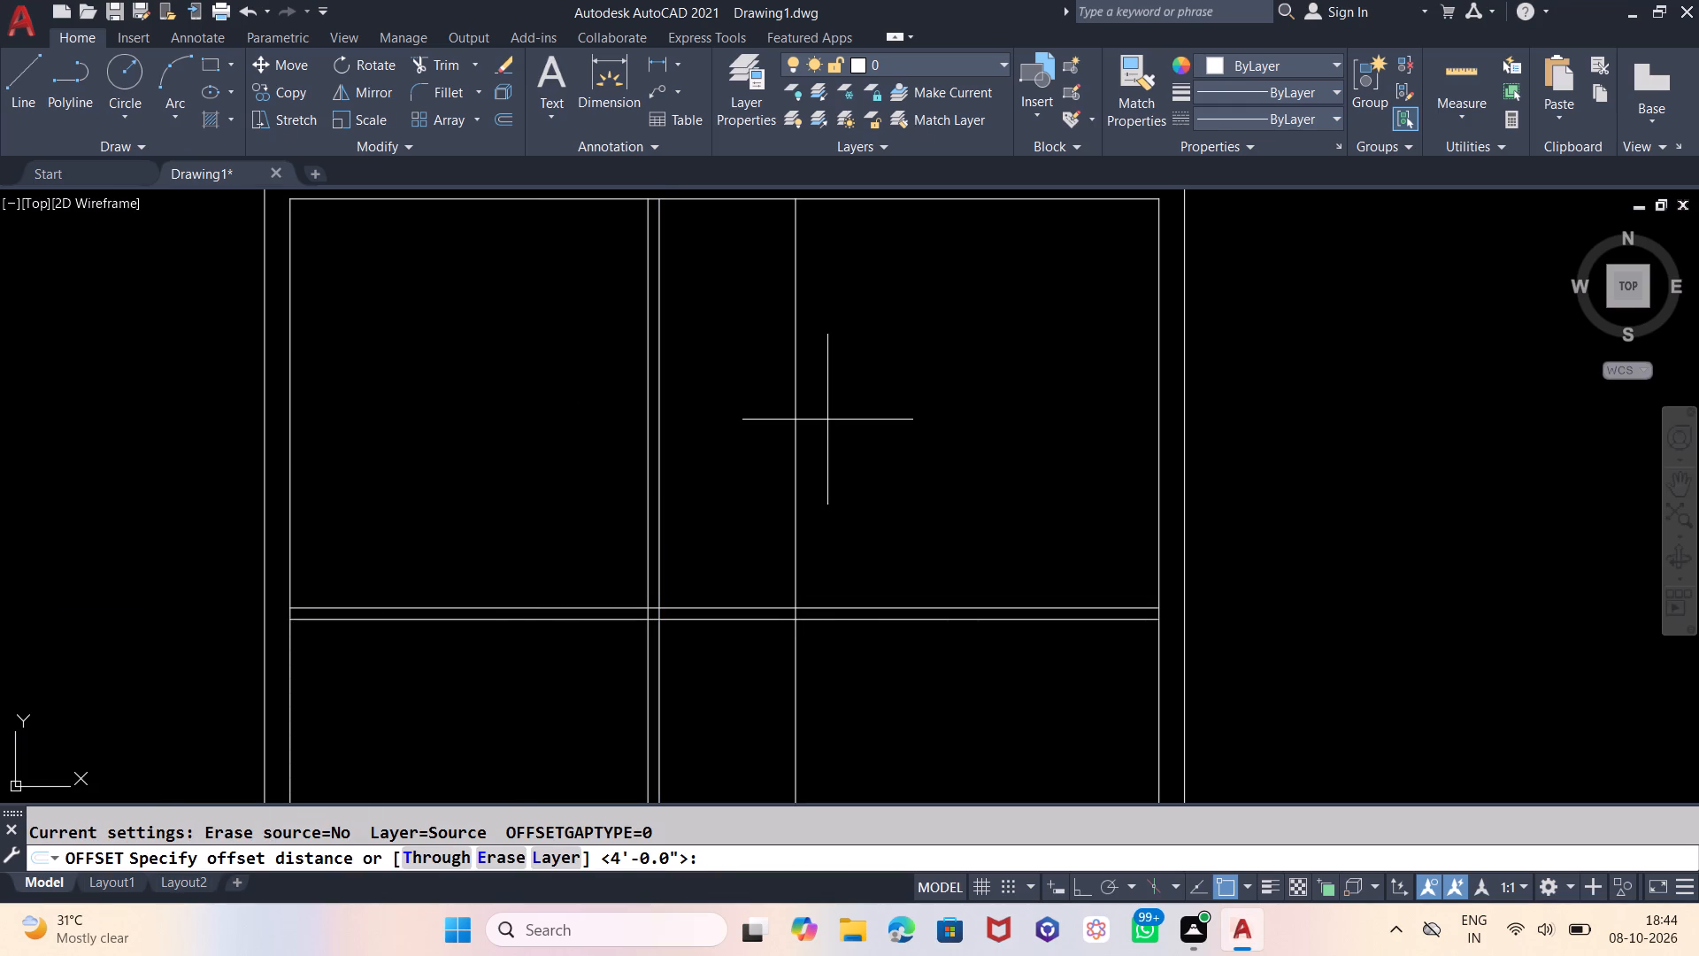
{"action": "type", "text": "7'"}
{"action": "key", "text": "Return"}
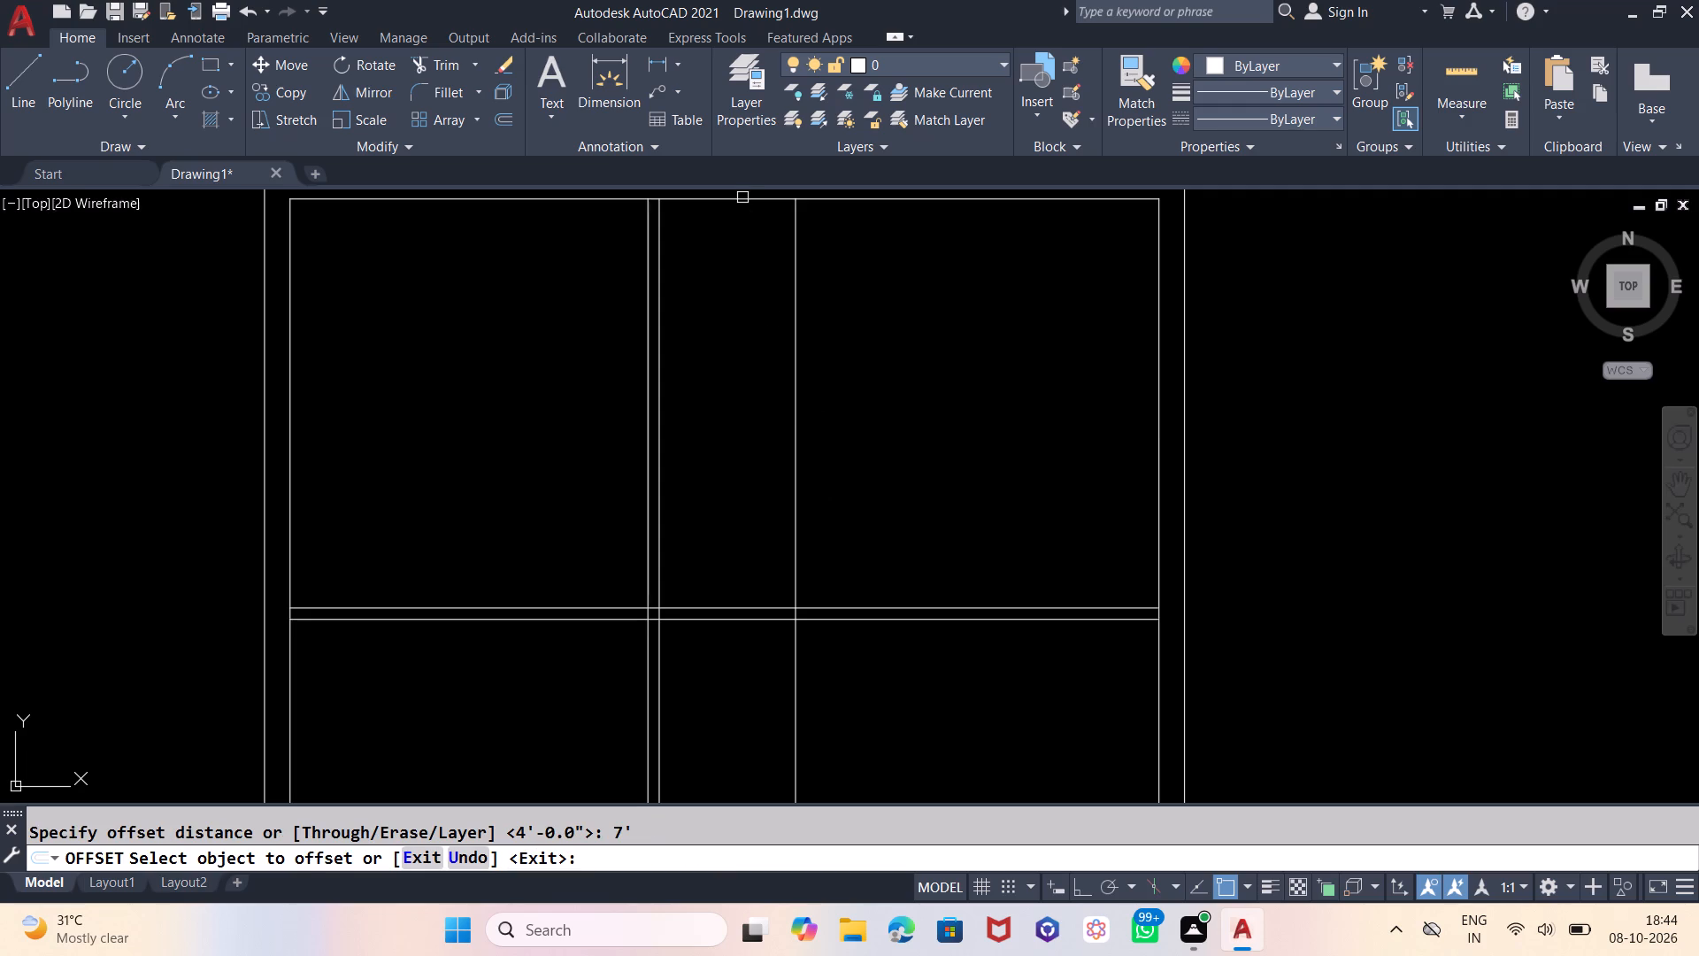
{"action": "left_click", "coordinate": [743, 188]}
{"action": "scroll", "coordinate": [710, 430], "scroll_direction": "down", "scroll_amount": 3}
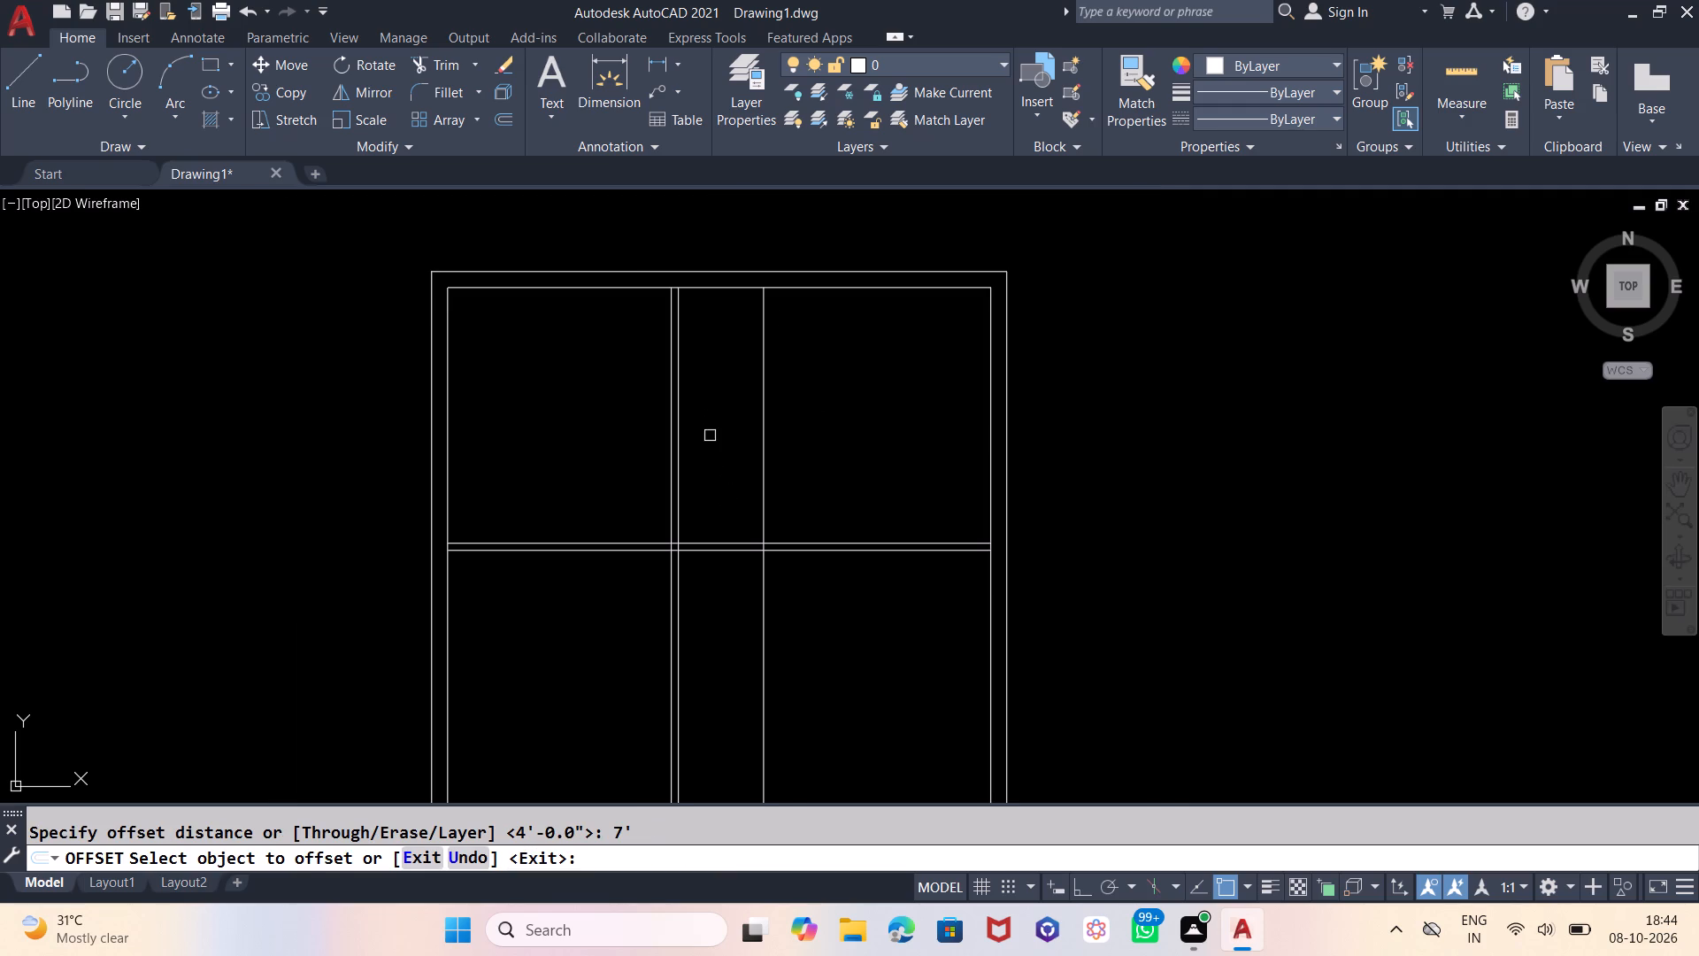
{"action": "left_click", "coordinate": [722, 289]}
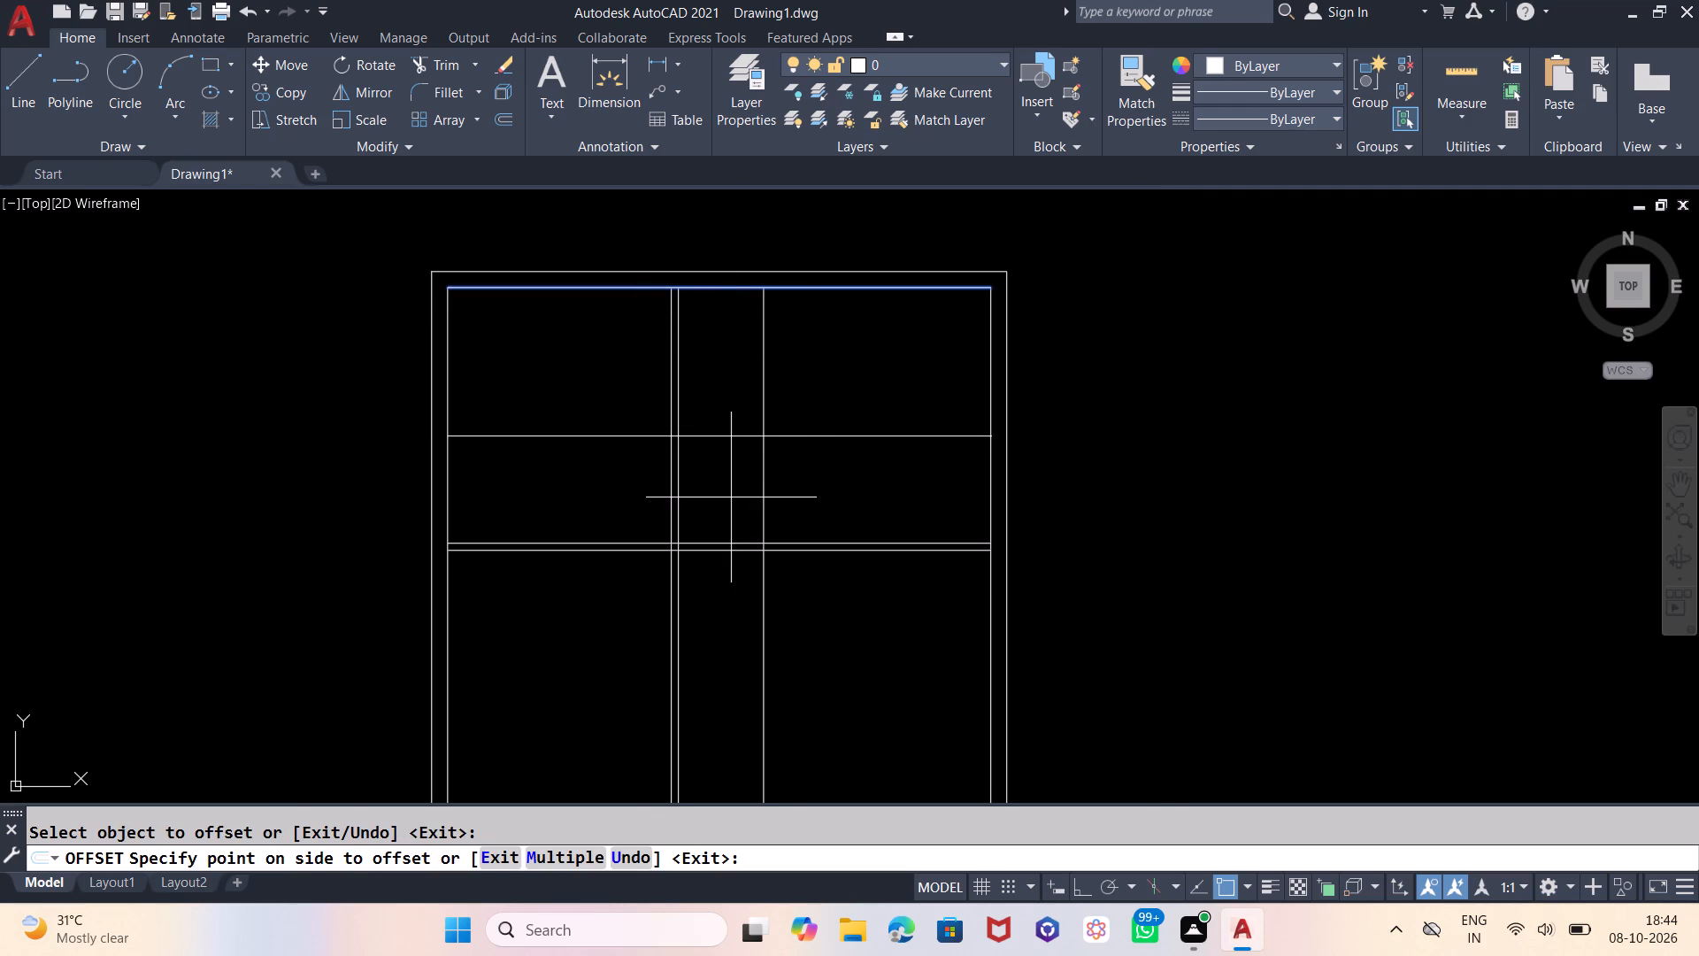
{"action": "left_click", "coordinate": [731, 497]}
{"action": "scroll", "coordinate": [775, 599], "scroll_direction": "down", "scroll_amount": 2}
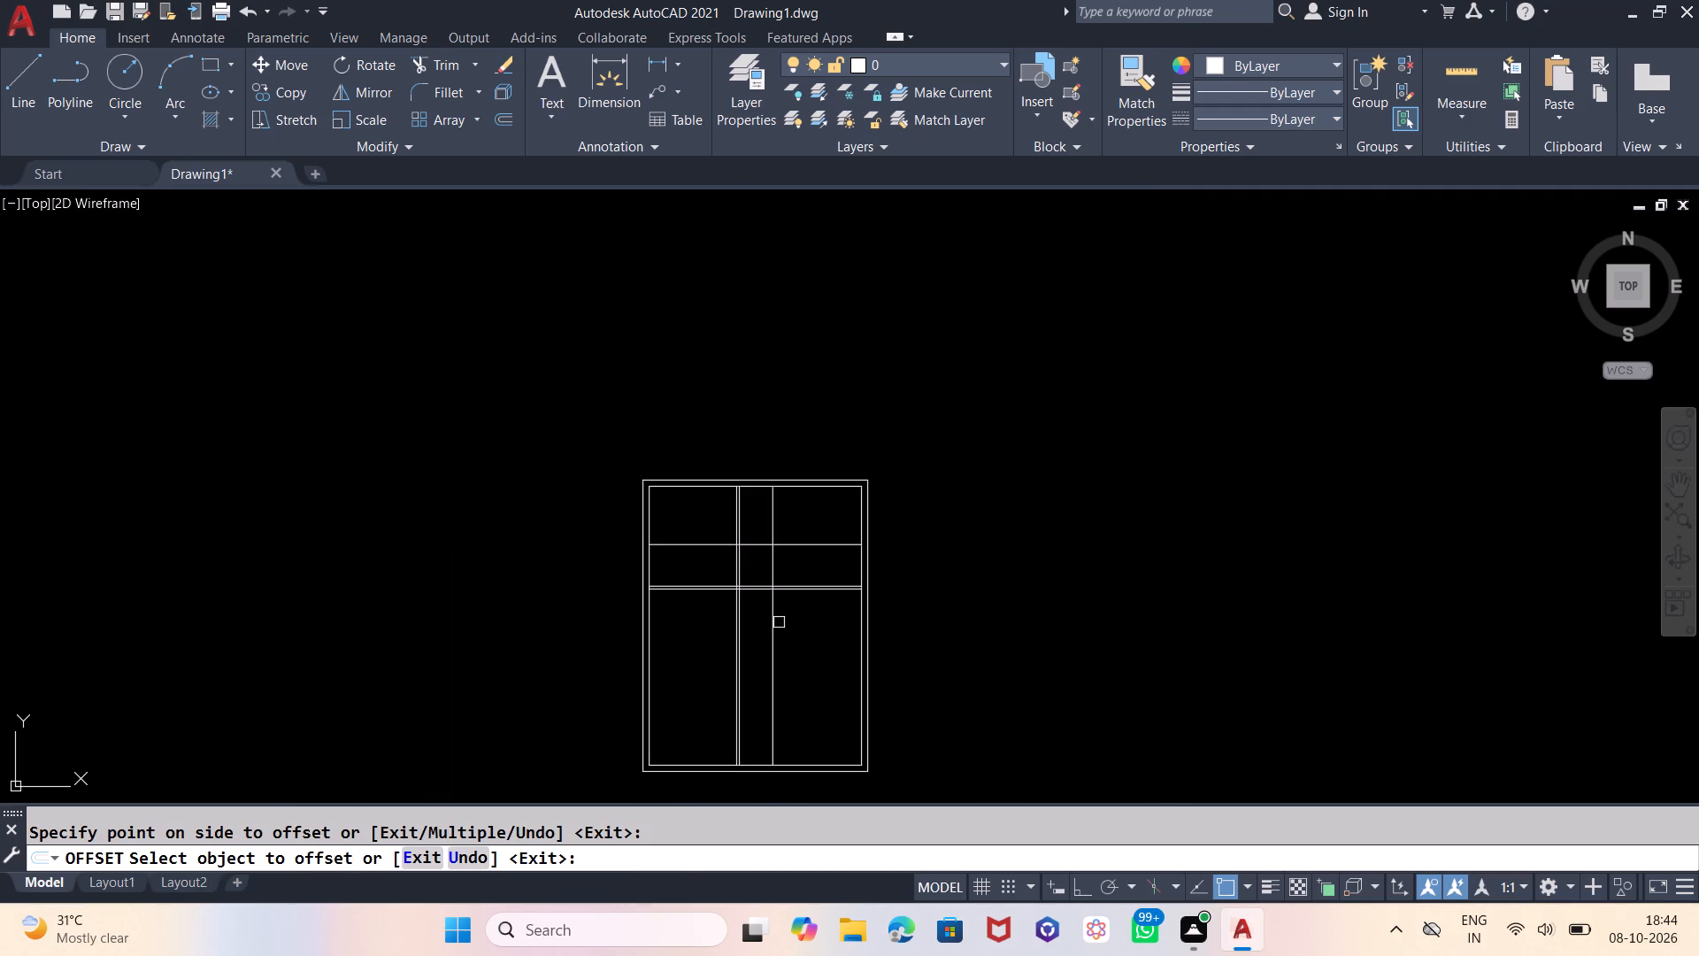
{"action": "scroll", "coordinate": [746, 567], "scroll_direction": "up", "scroll_amount": 1}
{"action": "scroll", "coordinate": [726, 351], "scroll_direction": "down", "scroll_amount": 1}
{"action": "scroll", "coordinate": [746, 420], "scroll_direction": "up", "scroll_amount": 2}
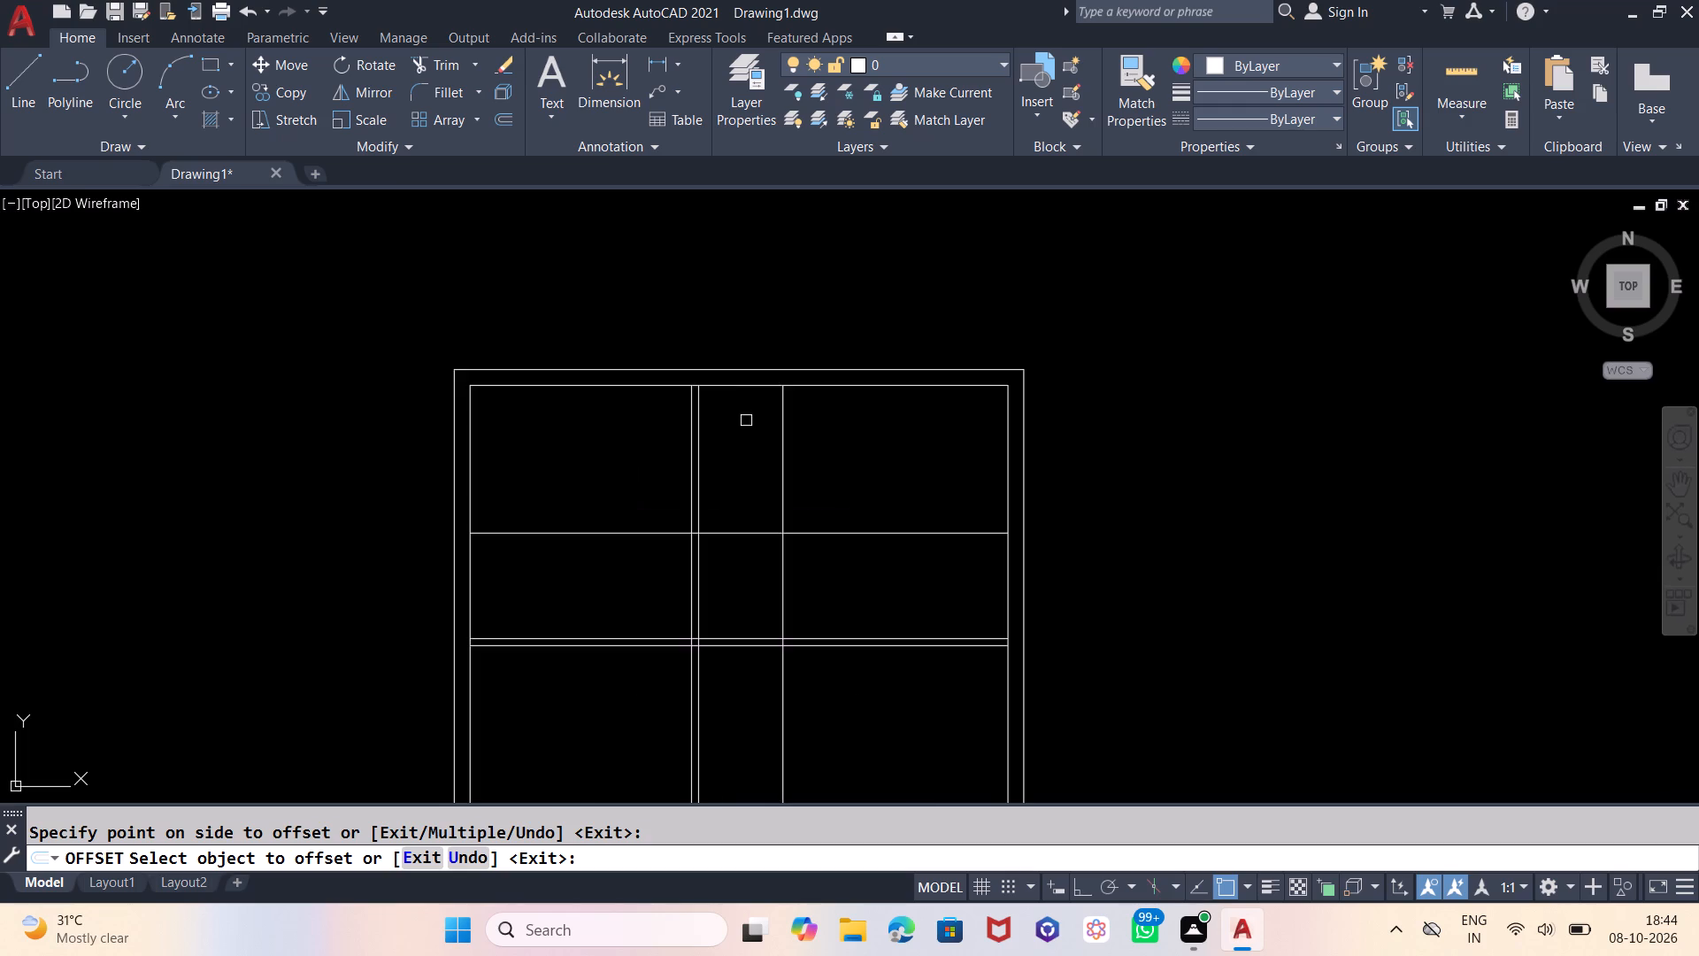
{"action": "scroll", "coordinate": [750, 345], "scroll_direction": "down", "scroll_amount": 2}
{"action": "scroll", "coordinate": [750, 424], "scroll_direction": "up", "scroll_amount": 2}
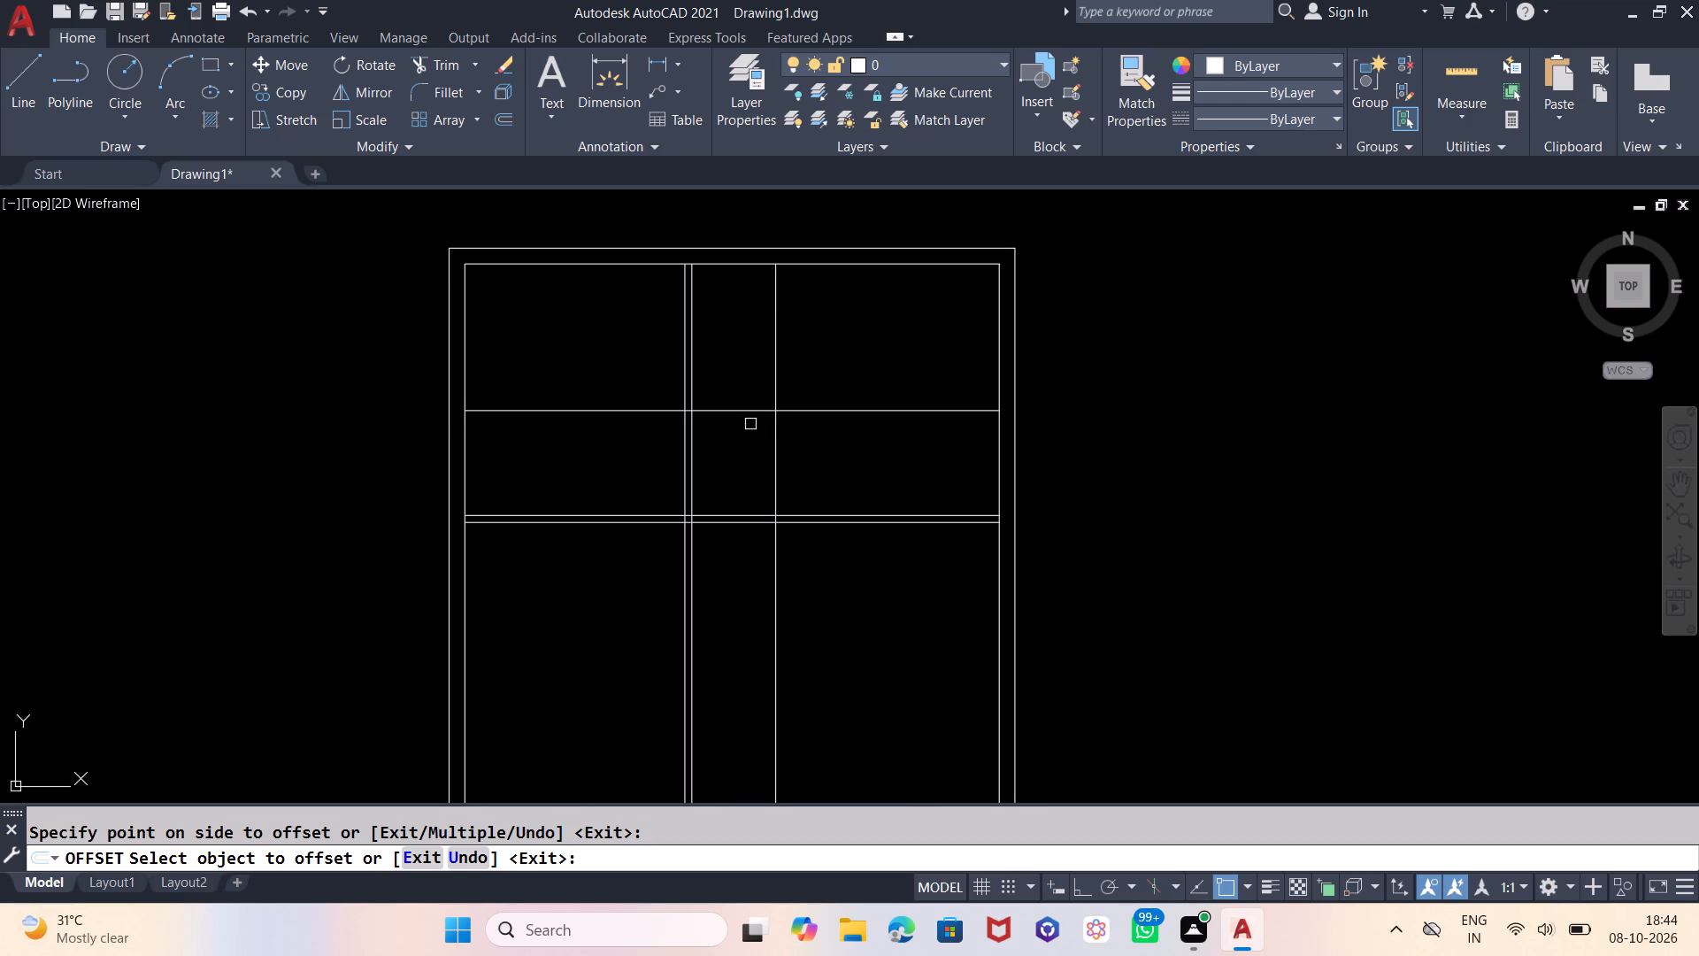
{"action": "key", "text": "Escape"}
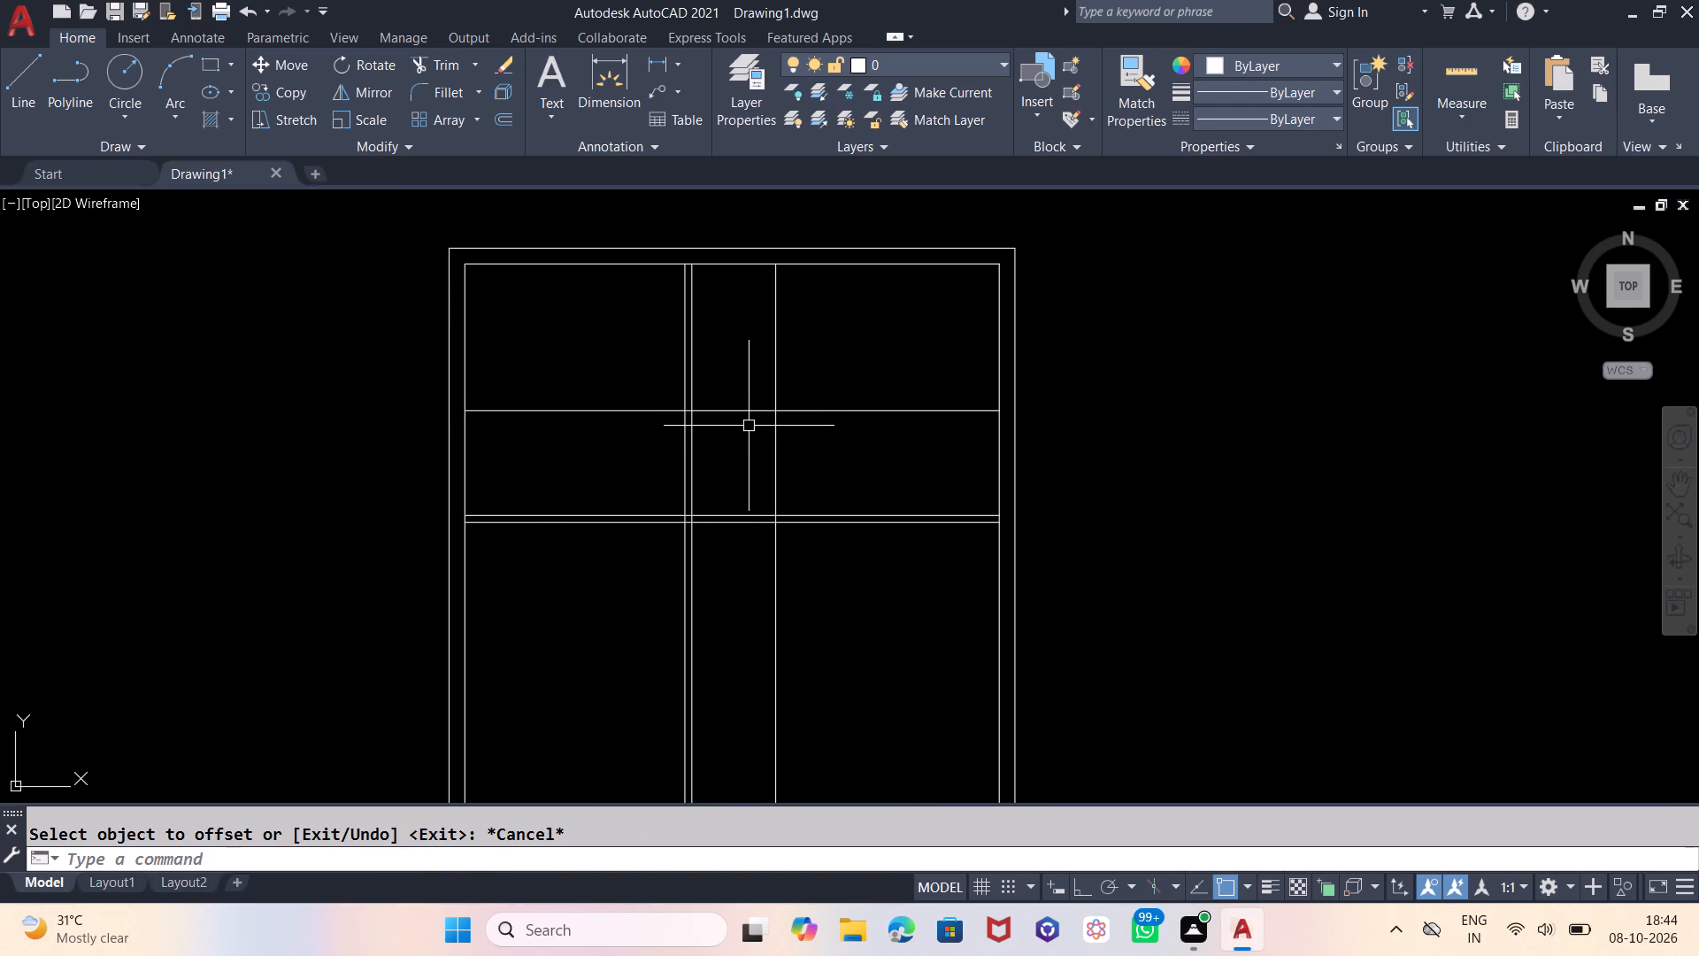
Offset the second vertical partition line 4" to the right and the 7' horizontal partition line 4" downward.
{"action": "key", "text": "o"}
{"action": "key", "text": "Return"}
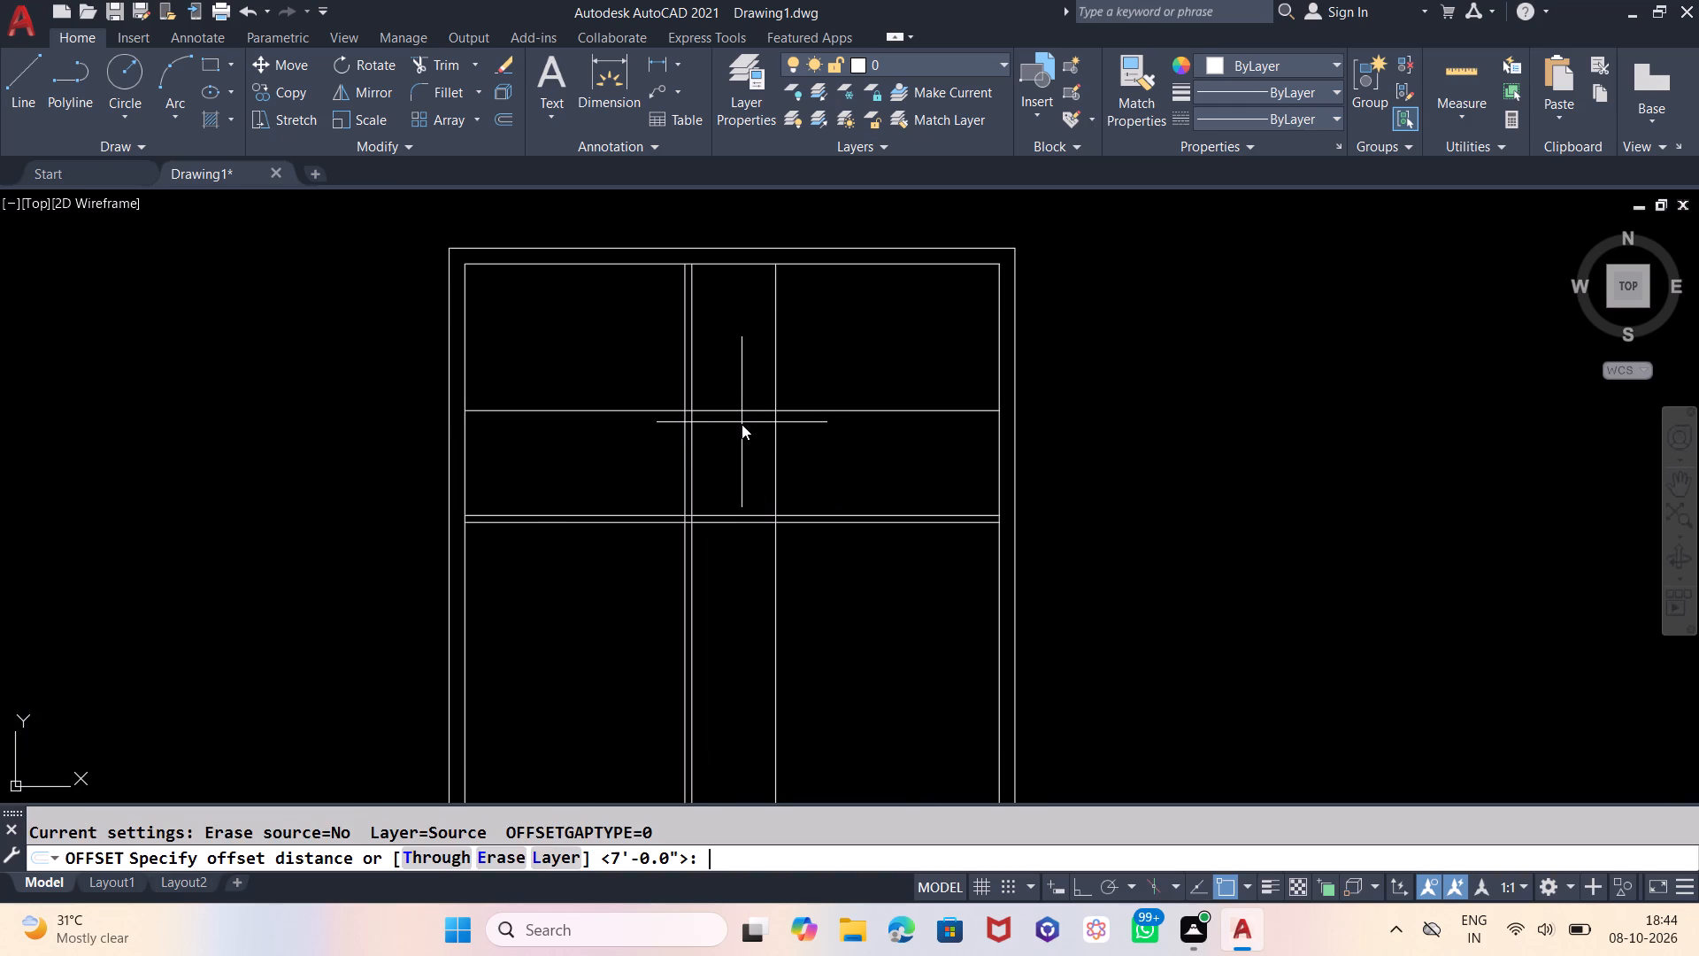
{"action": "key", "text": "4"}
{"action": "key", "text": "Return"}
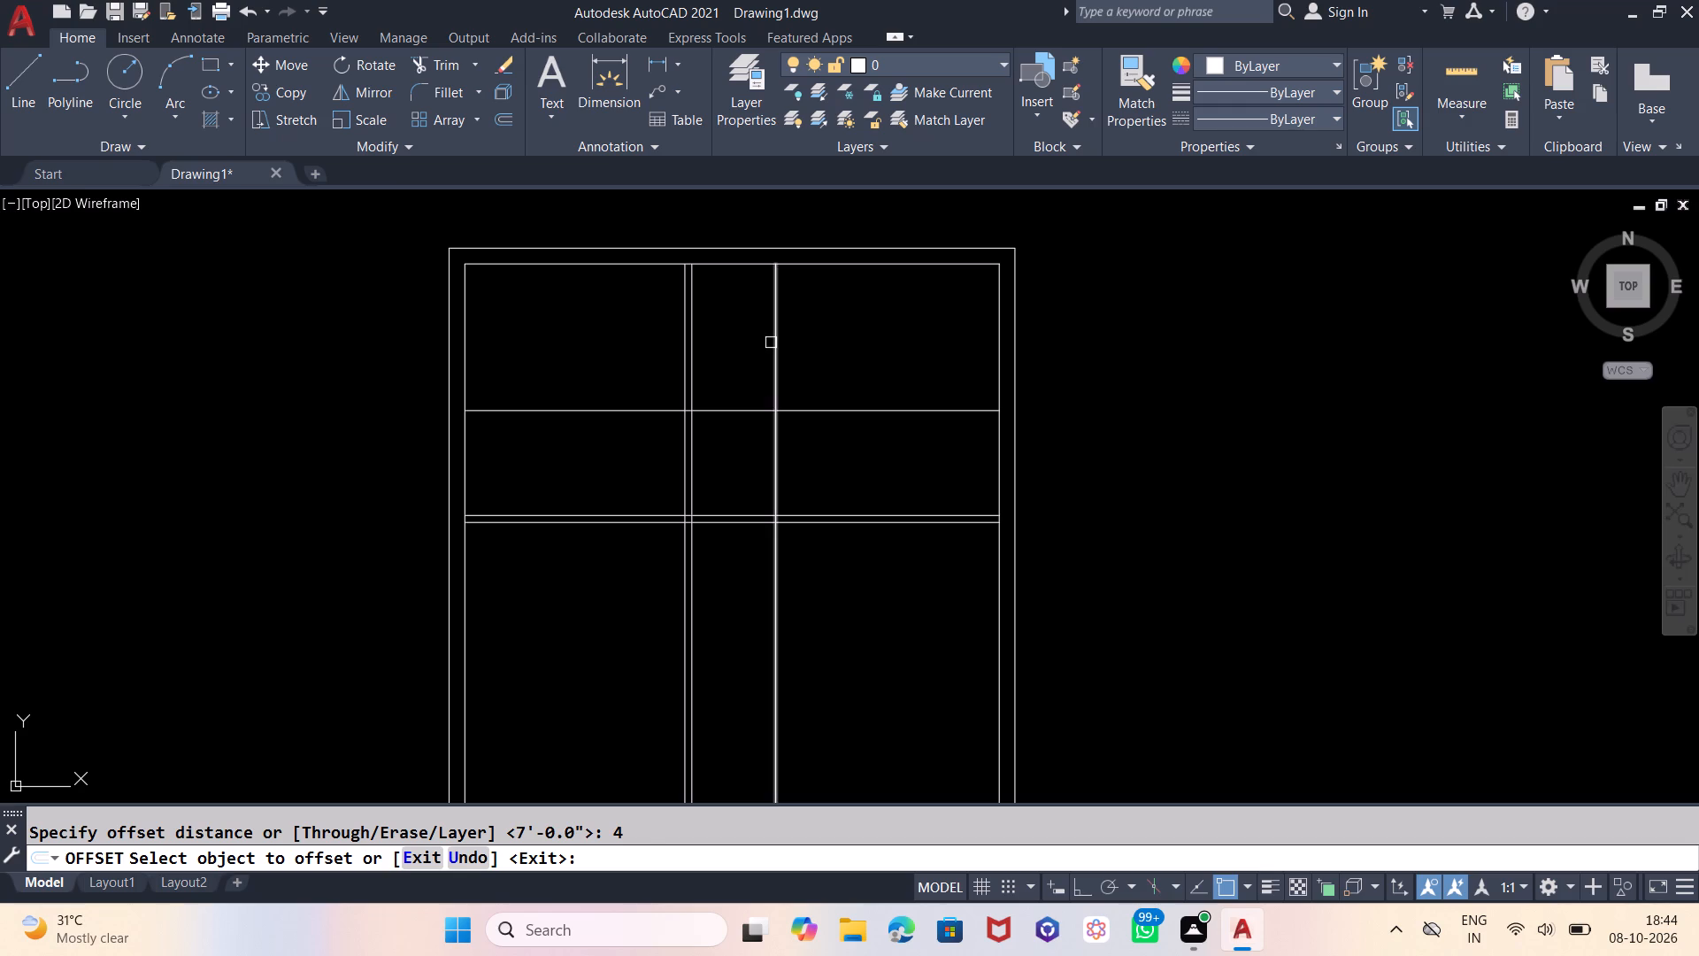
{"action": "left_click", "coordinate": [771, 343]}
{"action": "left_click", "coordinate": [872, 348]}
{"action": "left_click", "coordinate": [823, 411]}
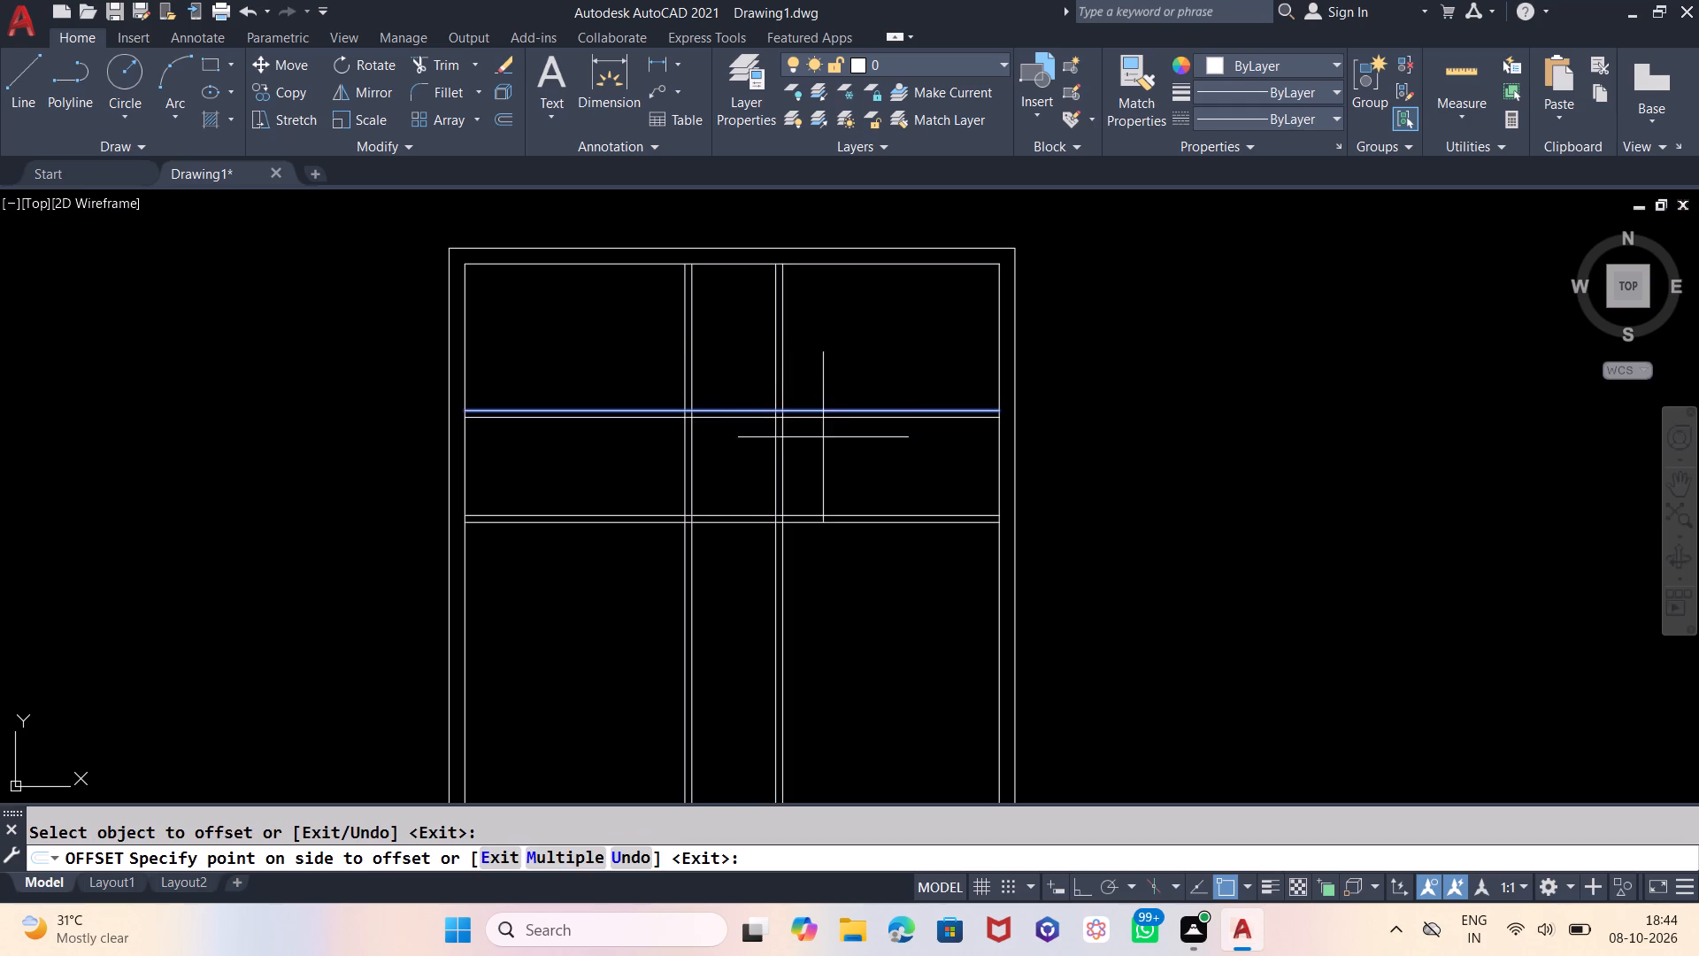
{"action": "left_click", "coordinate": [823, 468]}
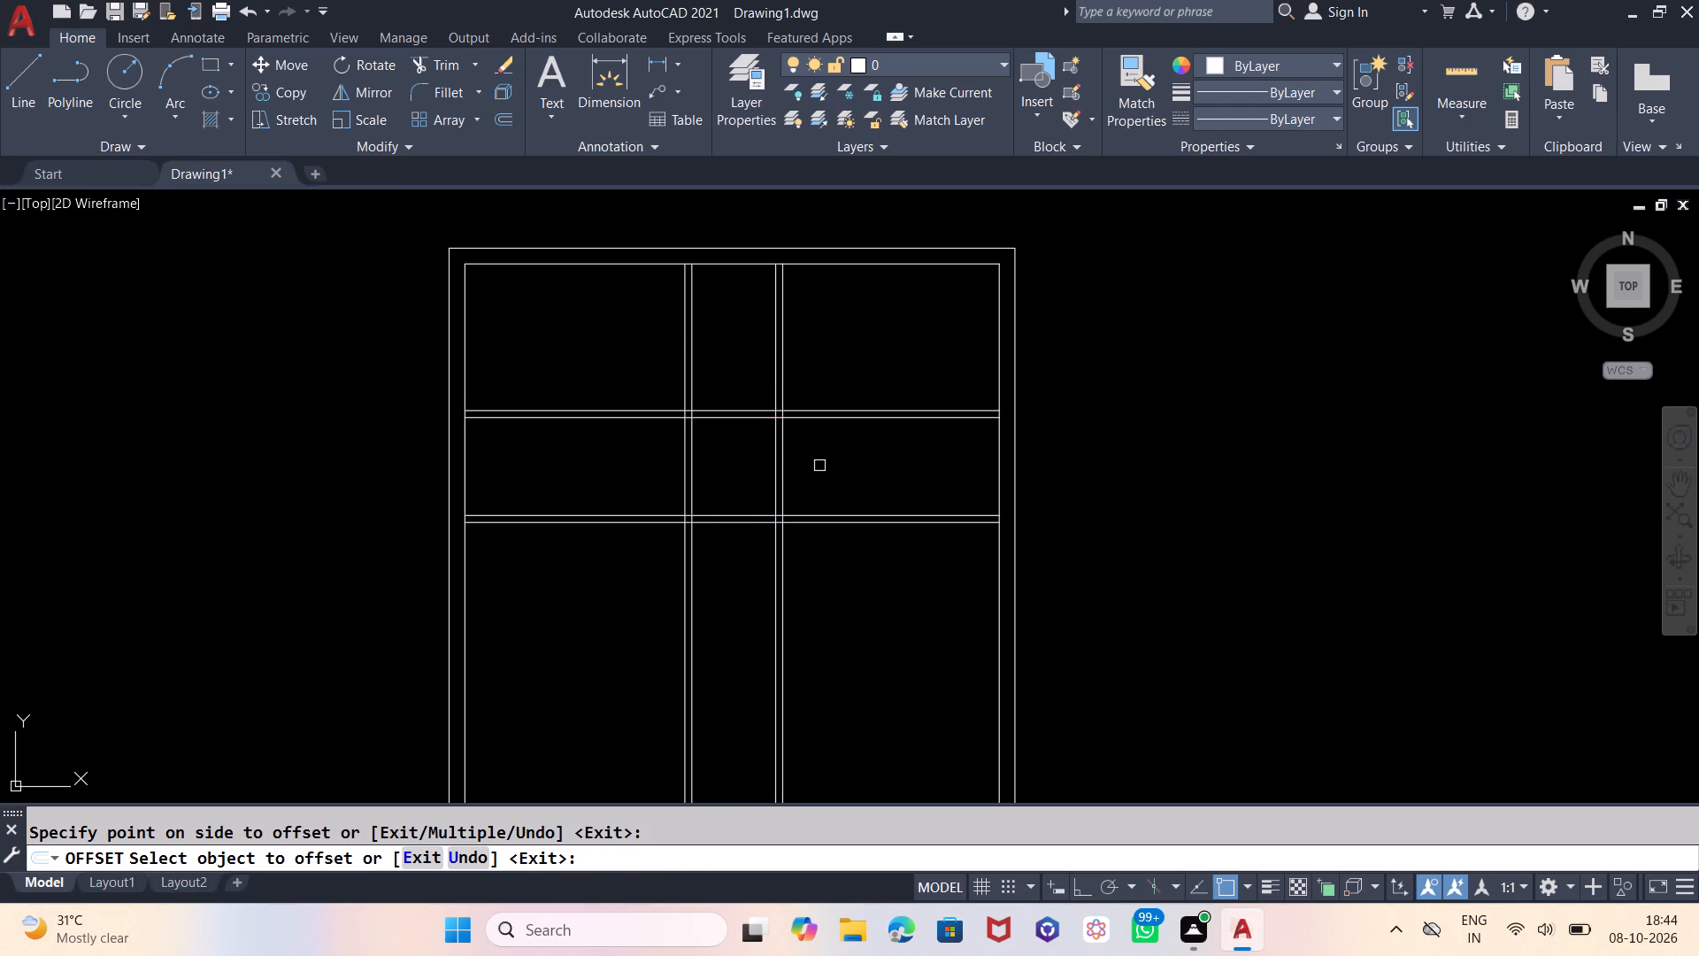
{"action": "key", "text": "Escape"}
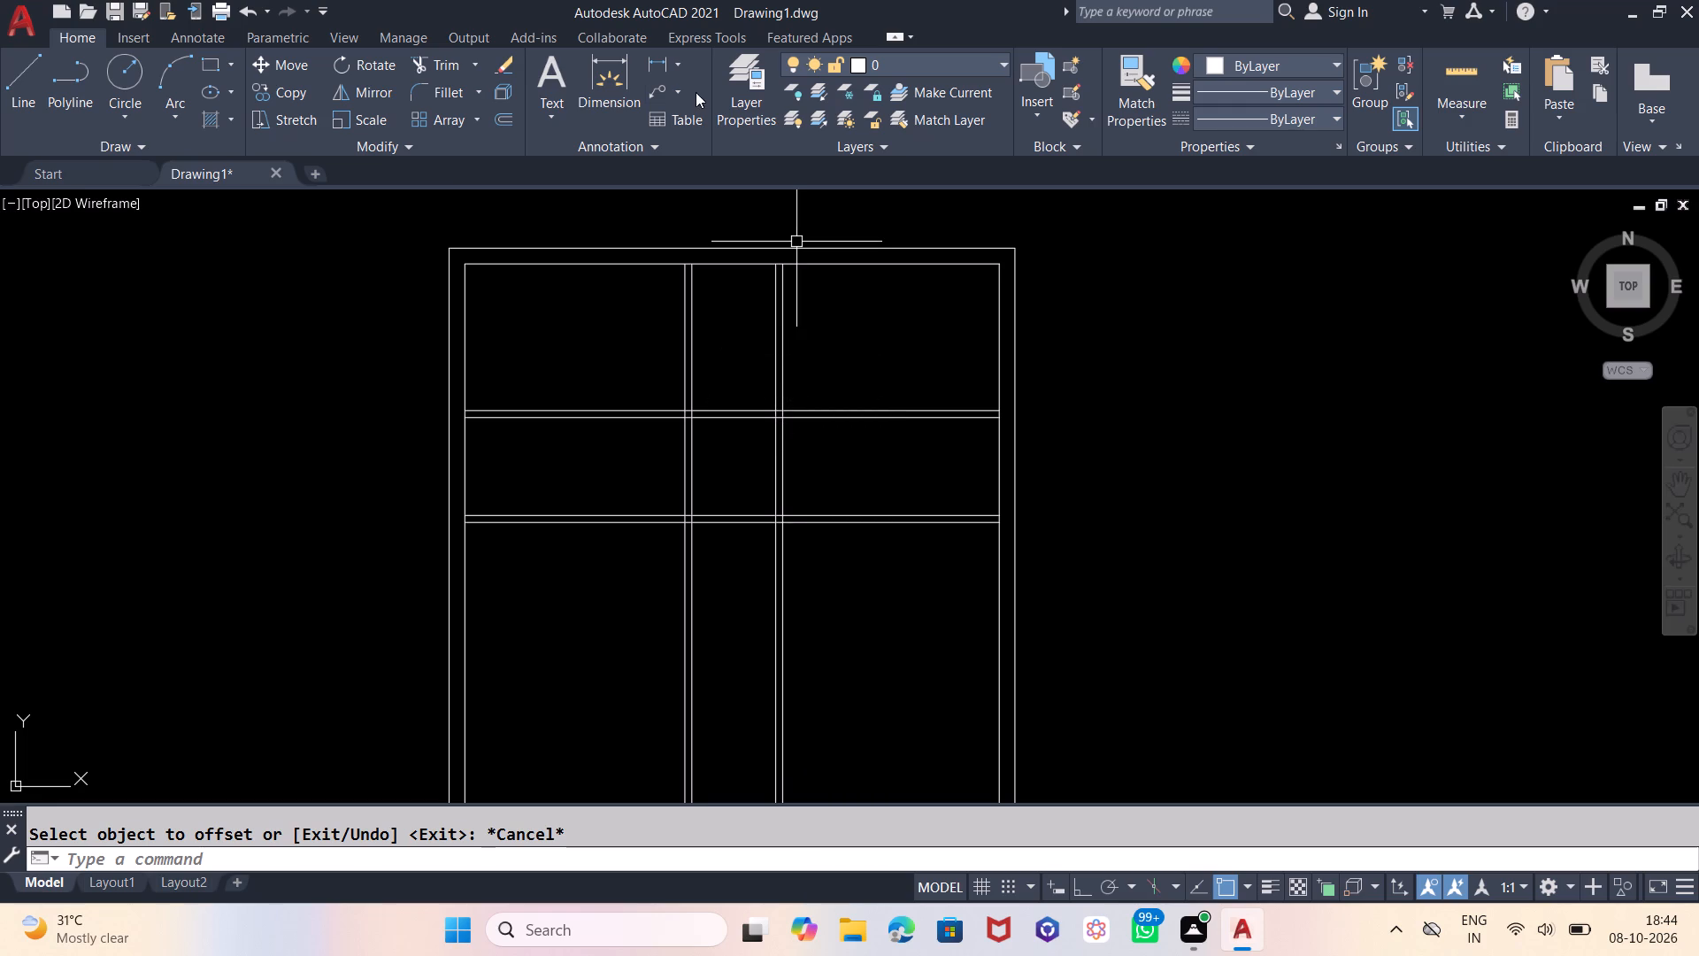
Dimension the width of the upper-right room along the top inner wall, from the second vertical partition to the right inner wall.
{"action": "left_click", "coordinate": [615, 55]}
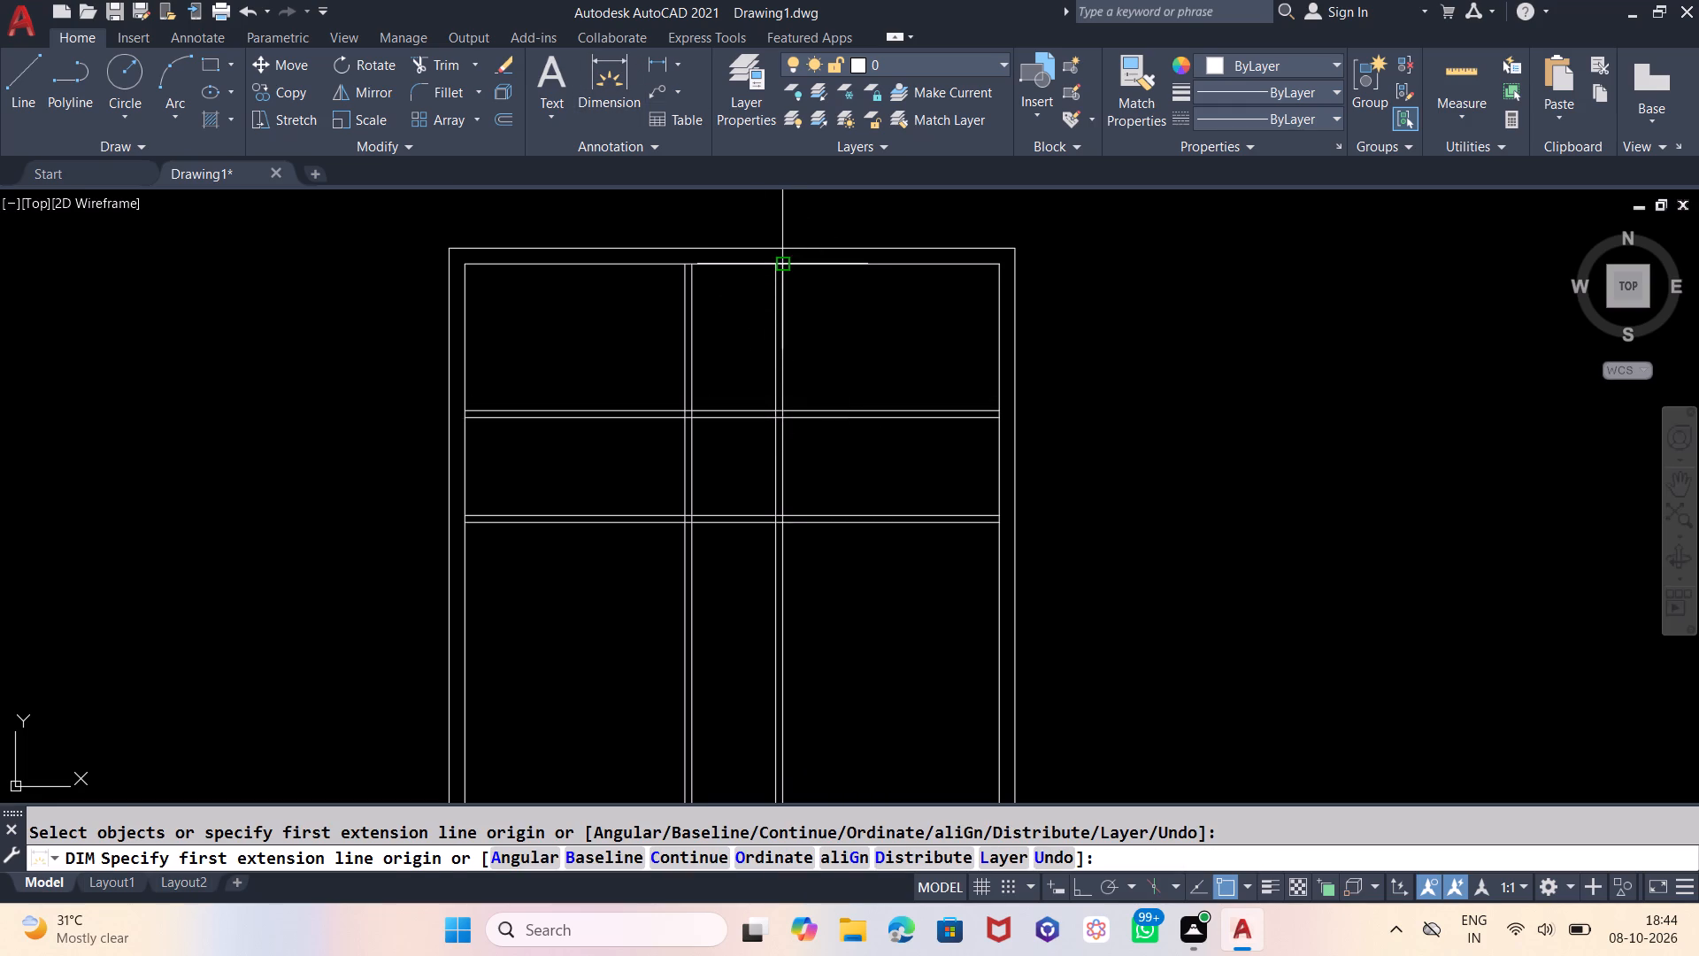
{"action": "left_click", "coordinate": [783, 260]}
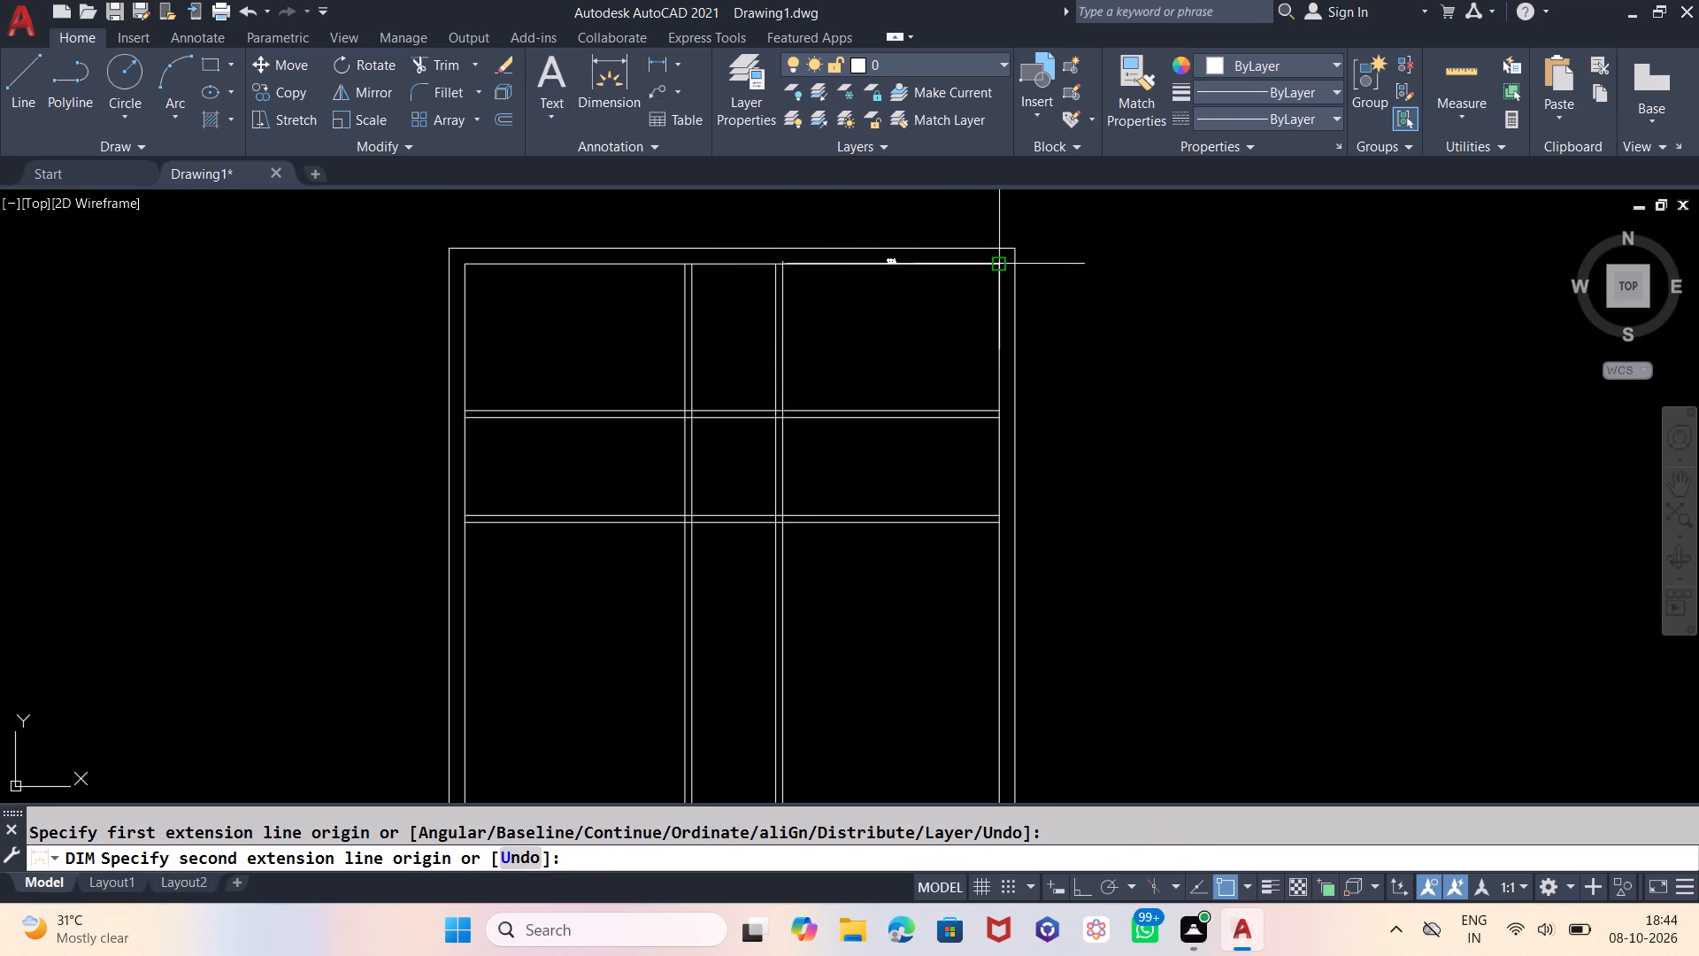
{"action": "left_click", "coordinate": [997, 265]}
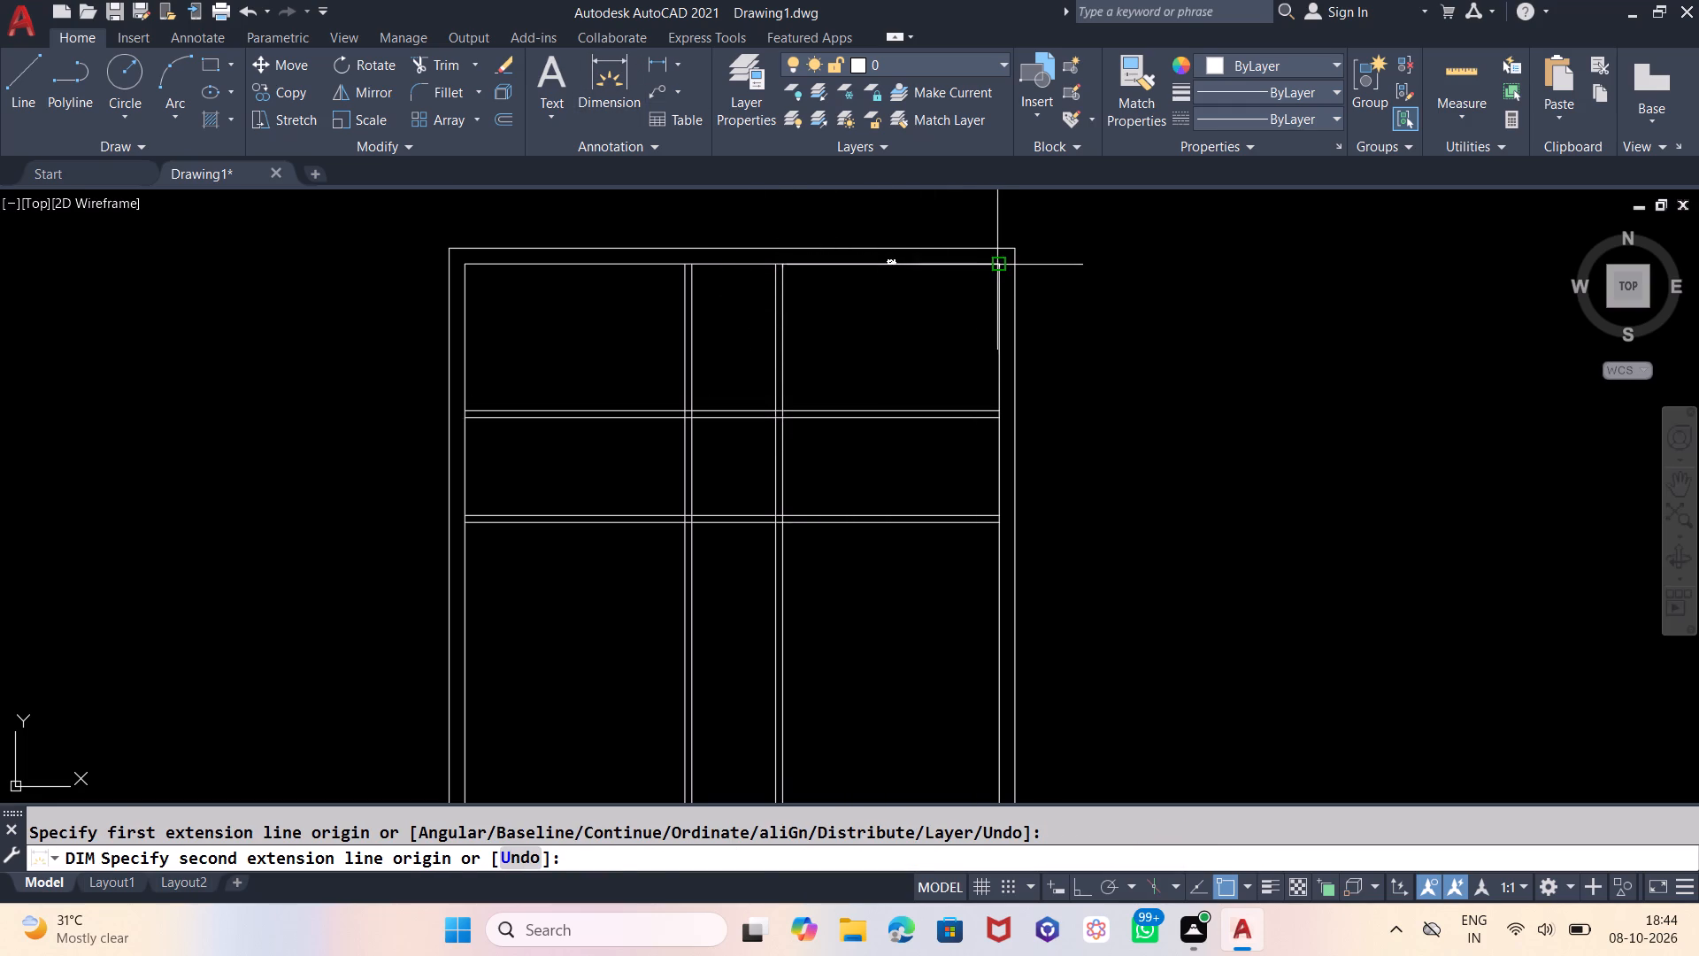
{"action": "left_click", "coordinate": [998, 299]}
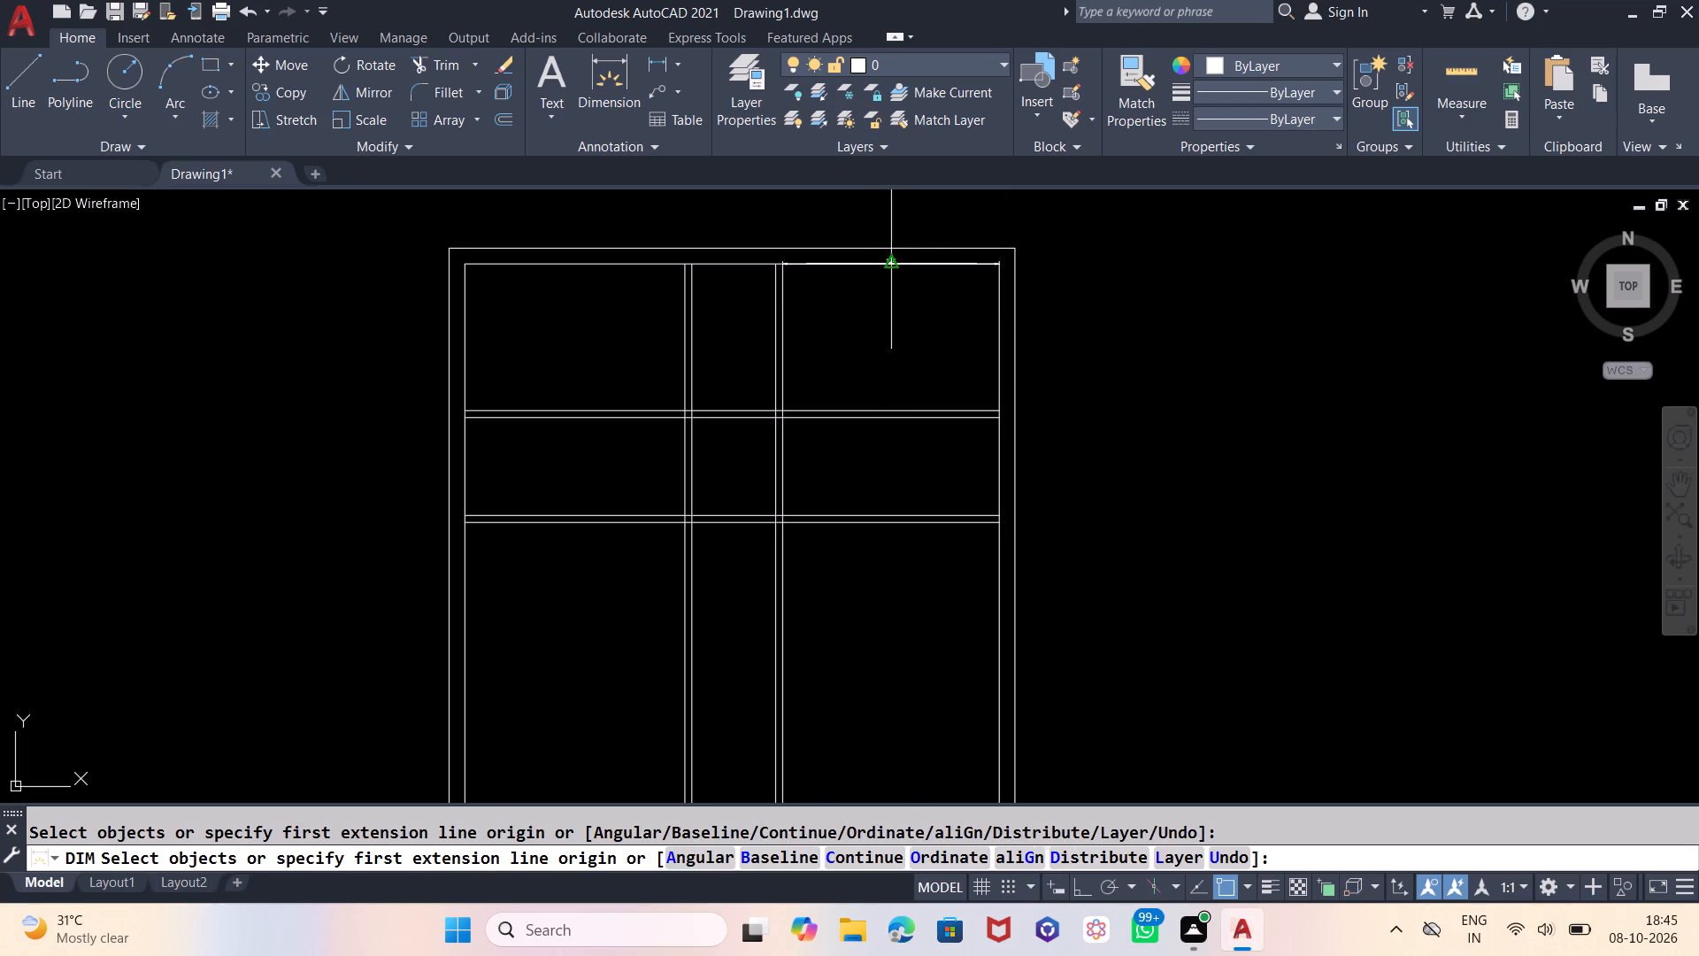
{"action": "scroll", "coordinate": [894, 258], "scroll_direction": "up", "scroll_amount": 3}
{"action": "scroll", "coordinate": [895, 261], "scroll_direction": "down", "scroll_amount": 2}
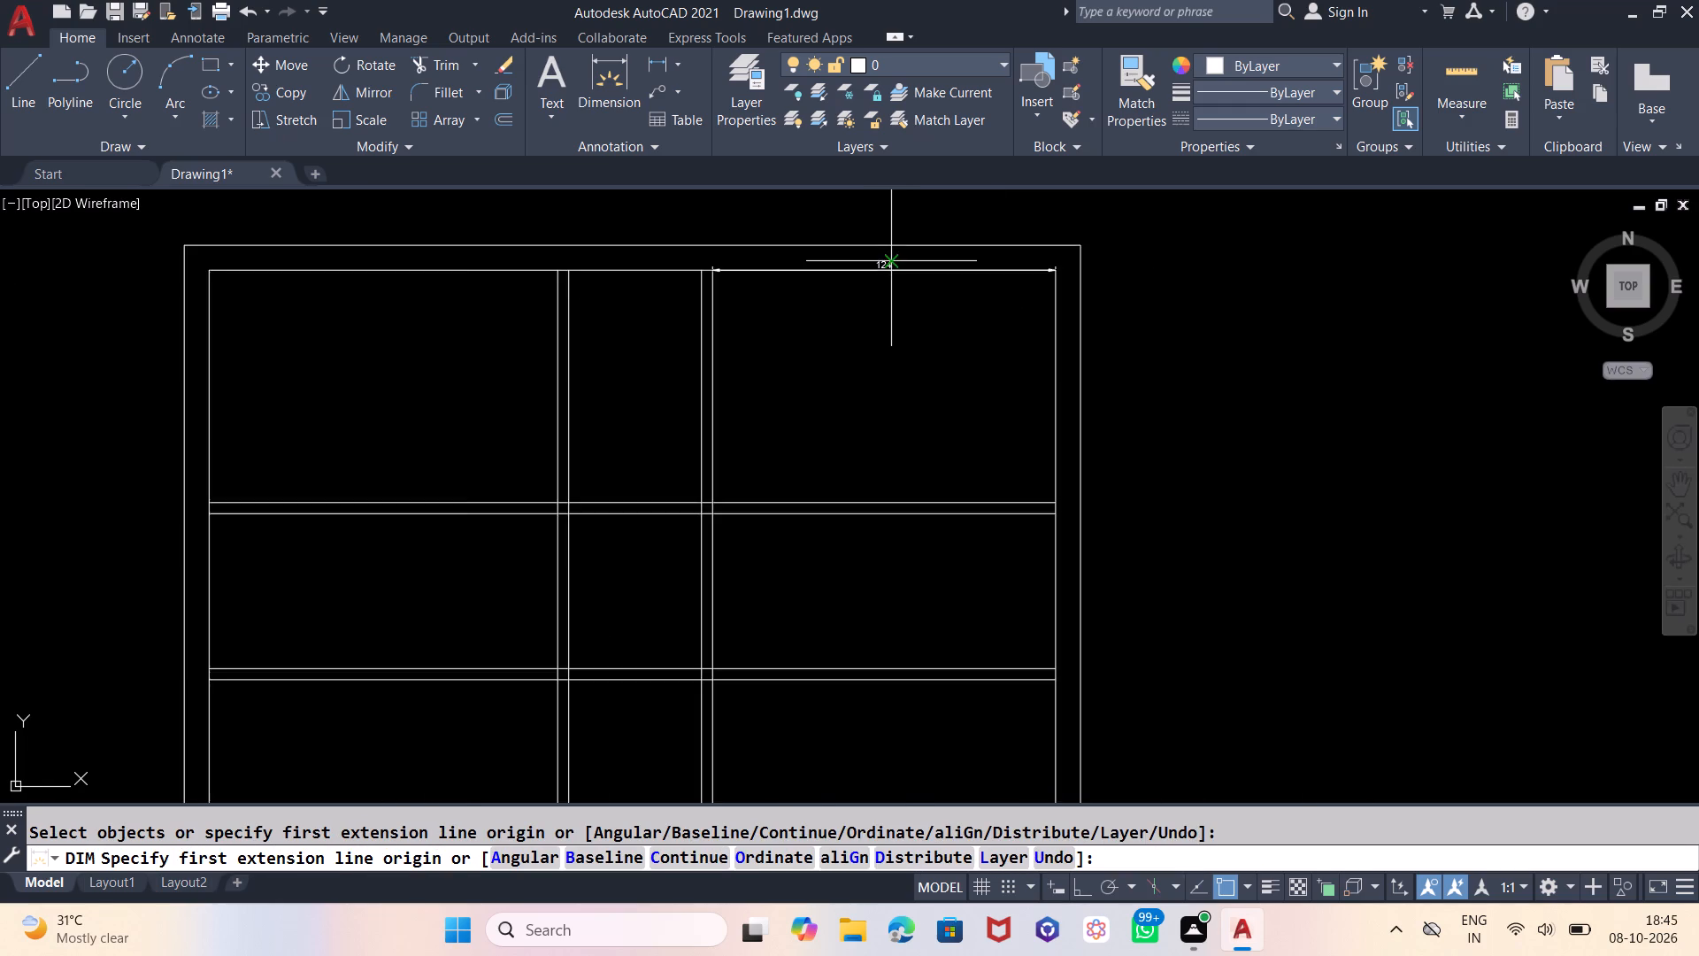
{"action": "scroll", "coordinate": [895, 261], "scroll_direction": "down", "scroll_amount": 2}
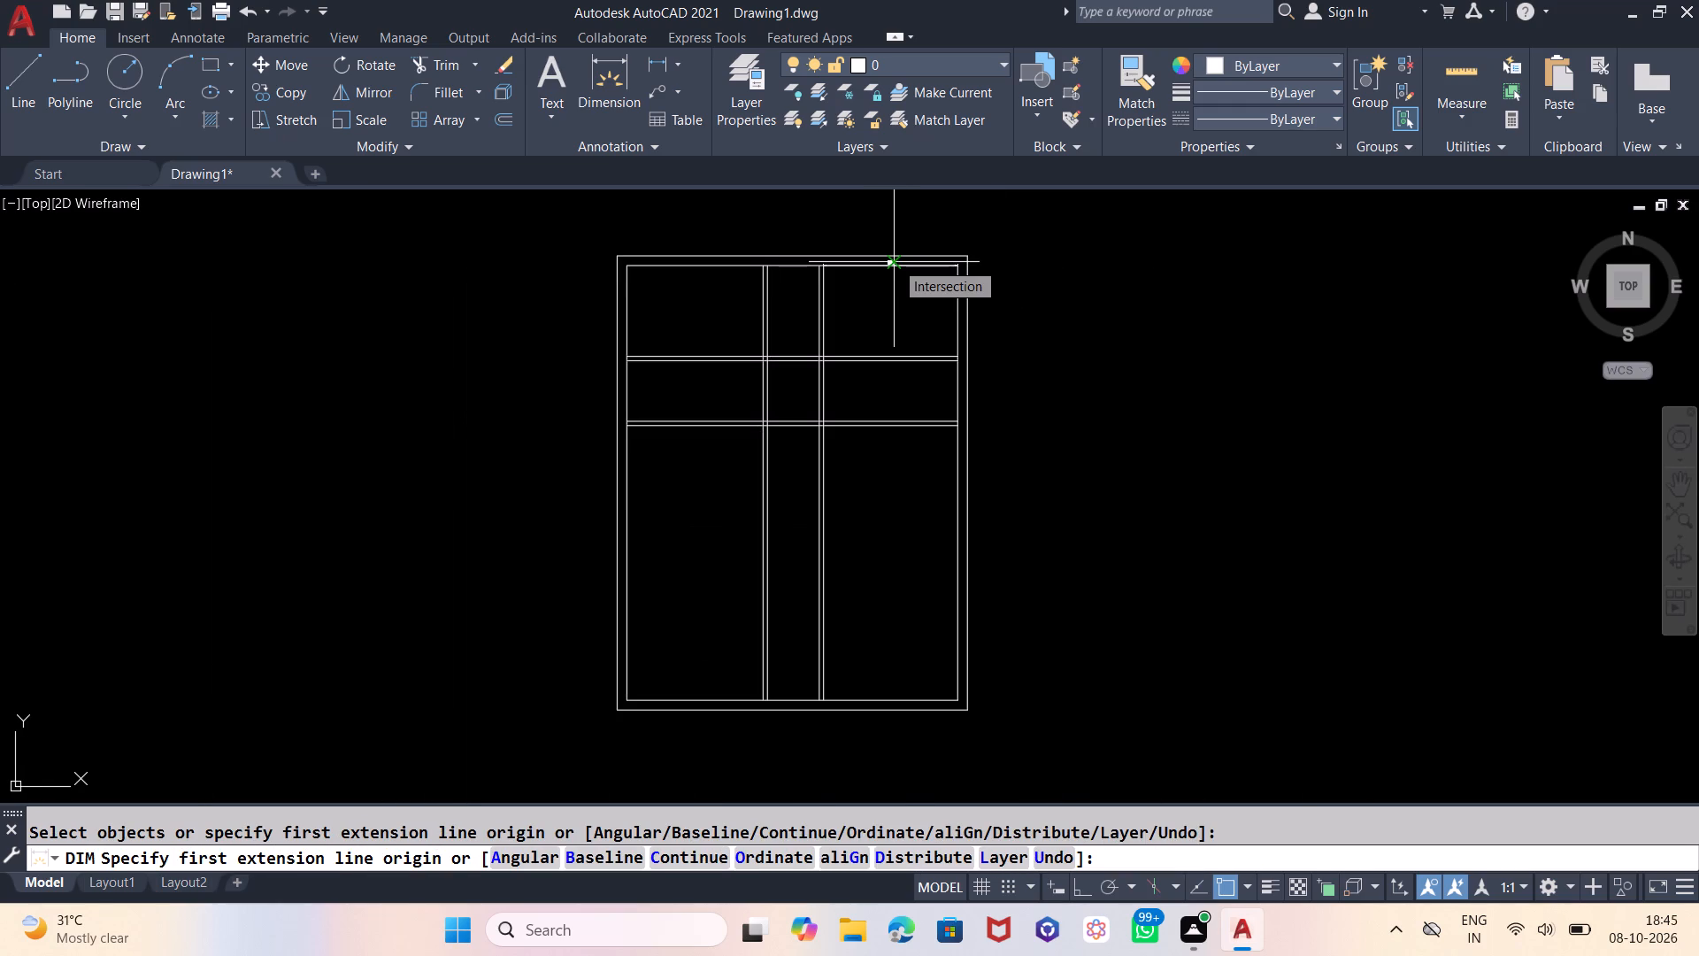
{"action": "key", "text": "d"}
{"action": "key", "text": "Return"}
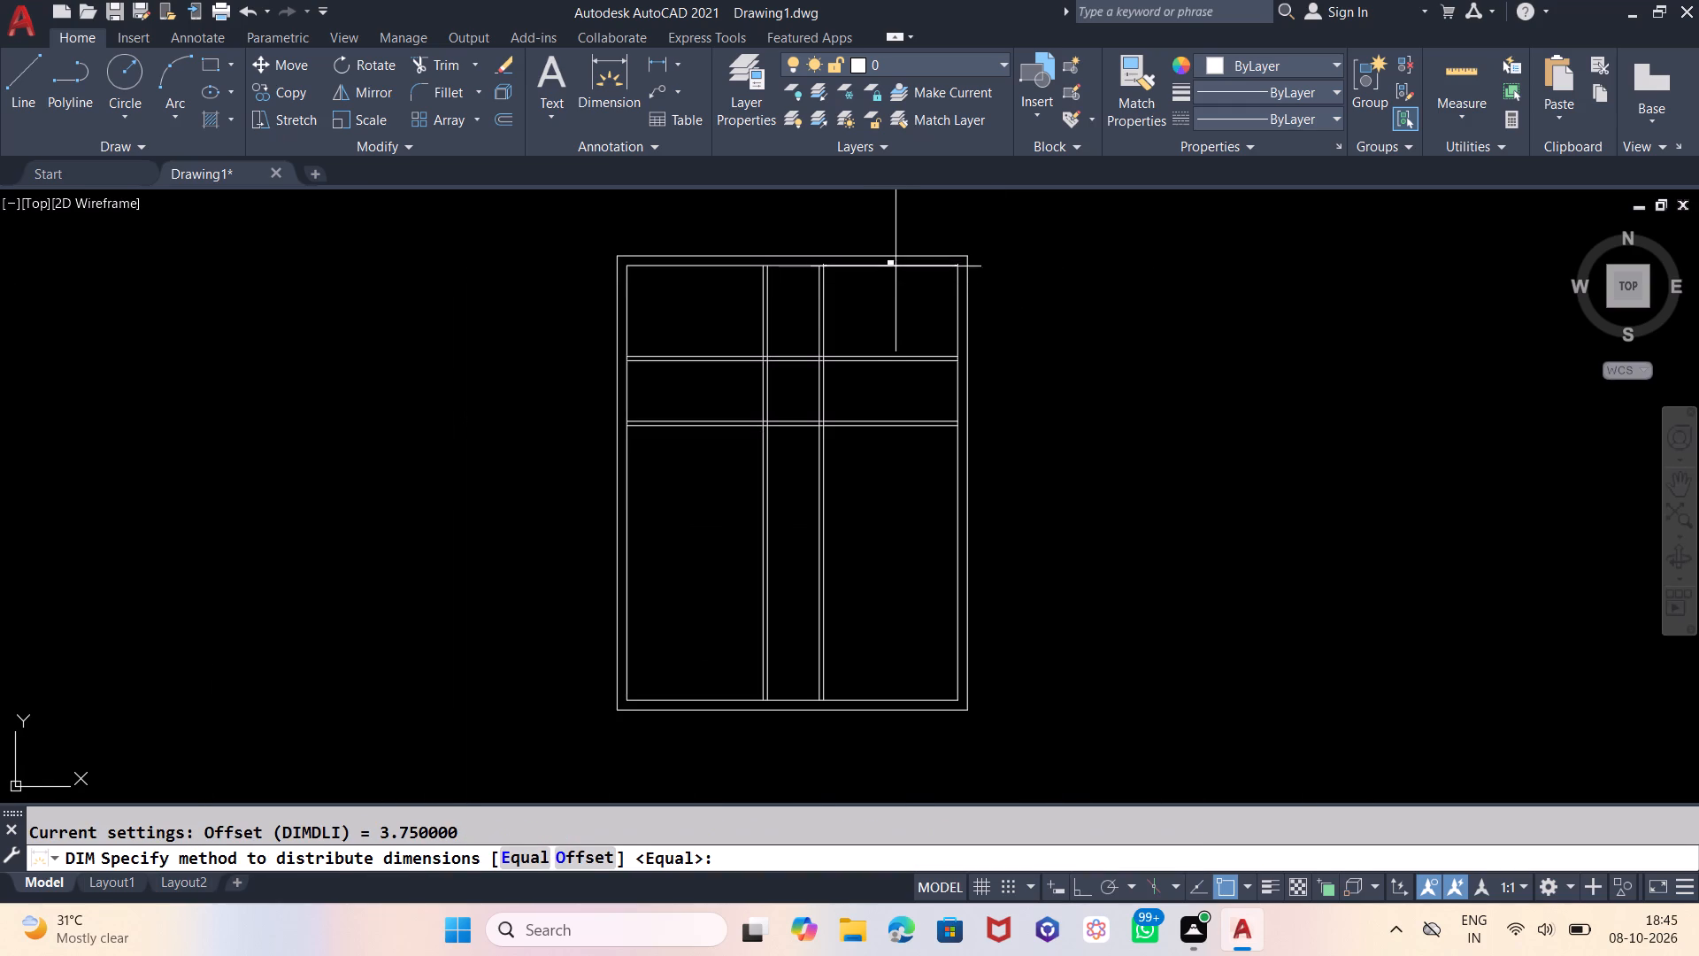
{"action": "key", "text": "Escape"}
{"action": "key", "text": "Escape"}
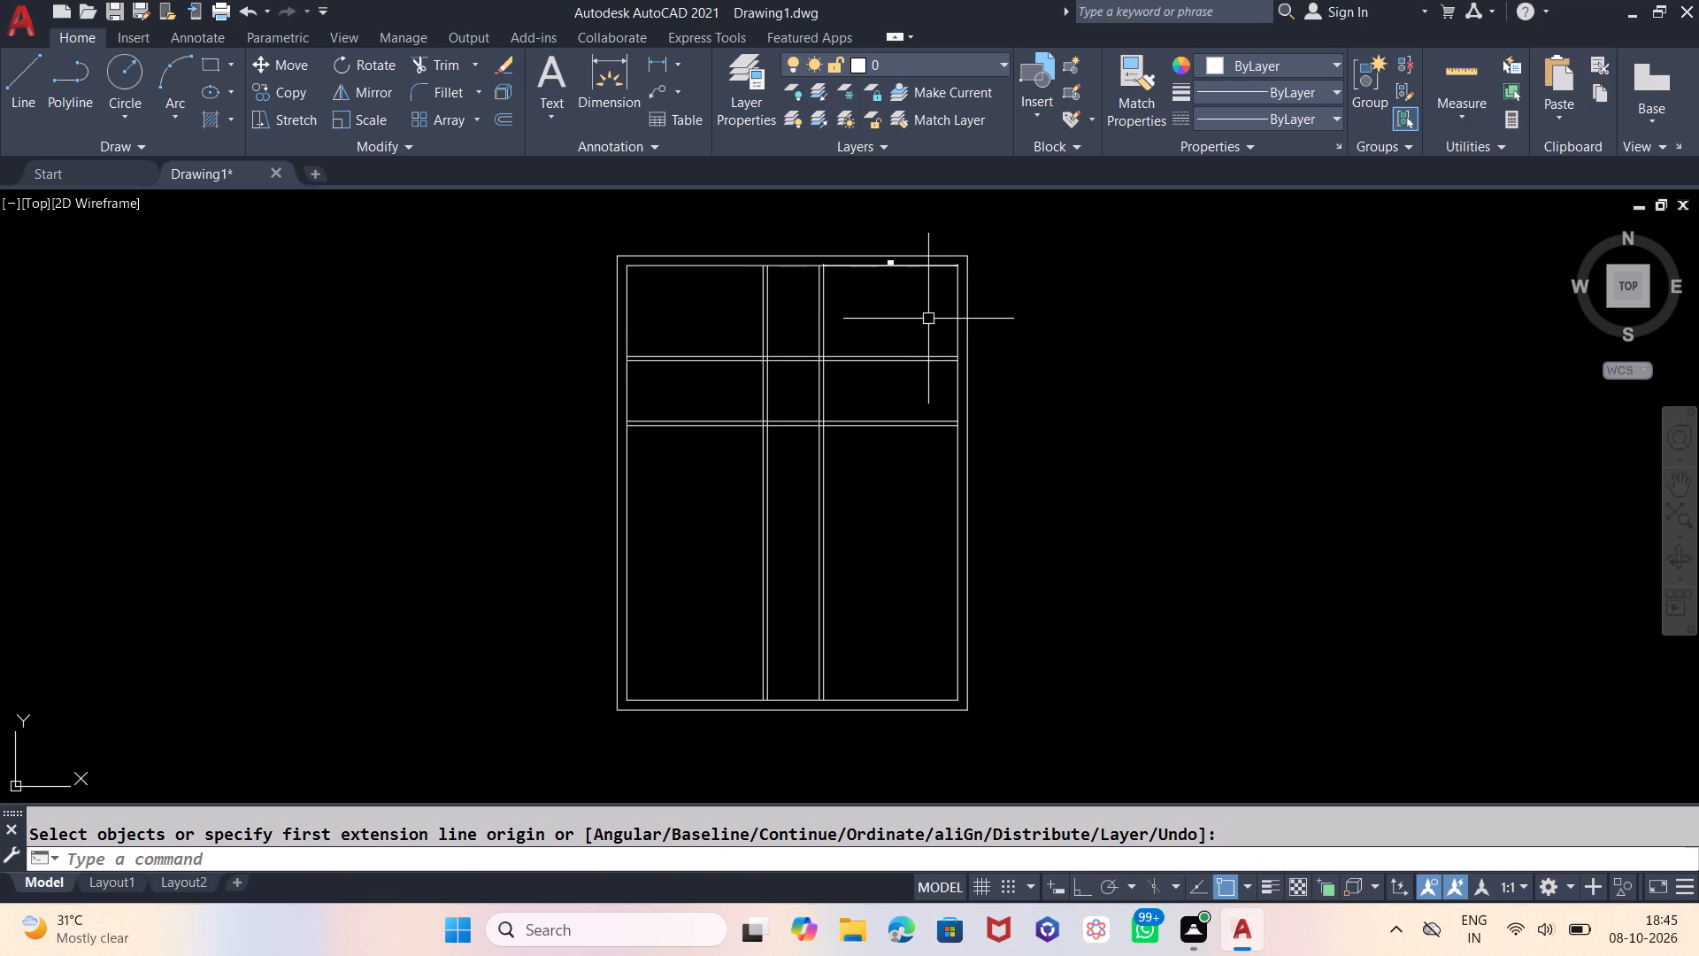
Modify the ISO-25 dimension style to use Engineering units for linear dimensions with 0'-0.0" precision.
{"action": "key", "text": "d"}
{"action": "key", "text": "Return"}
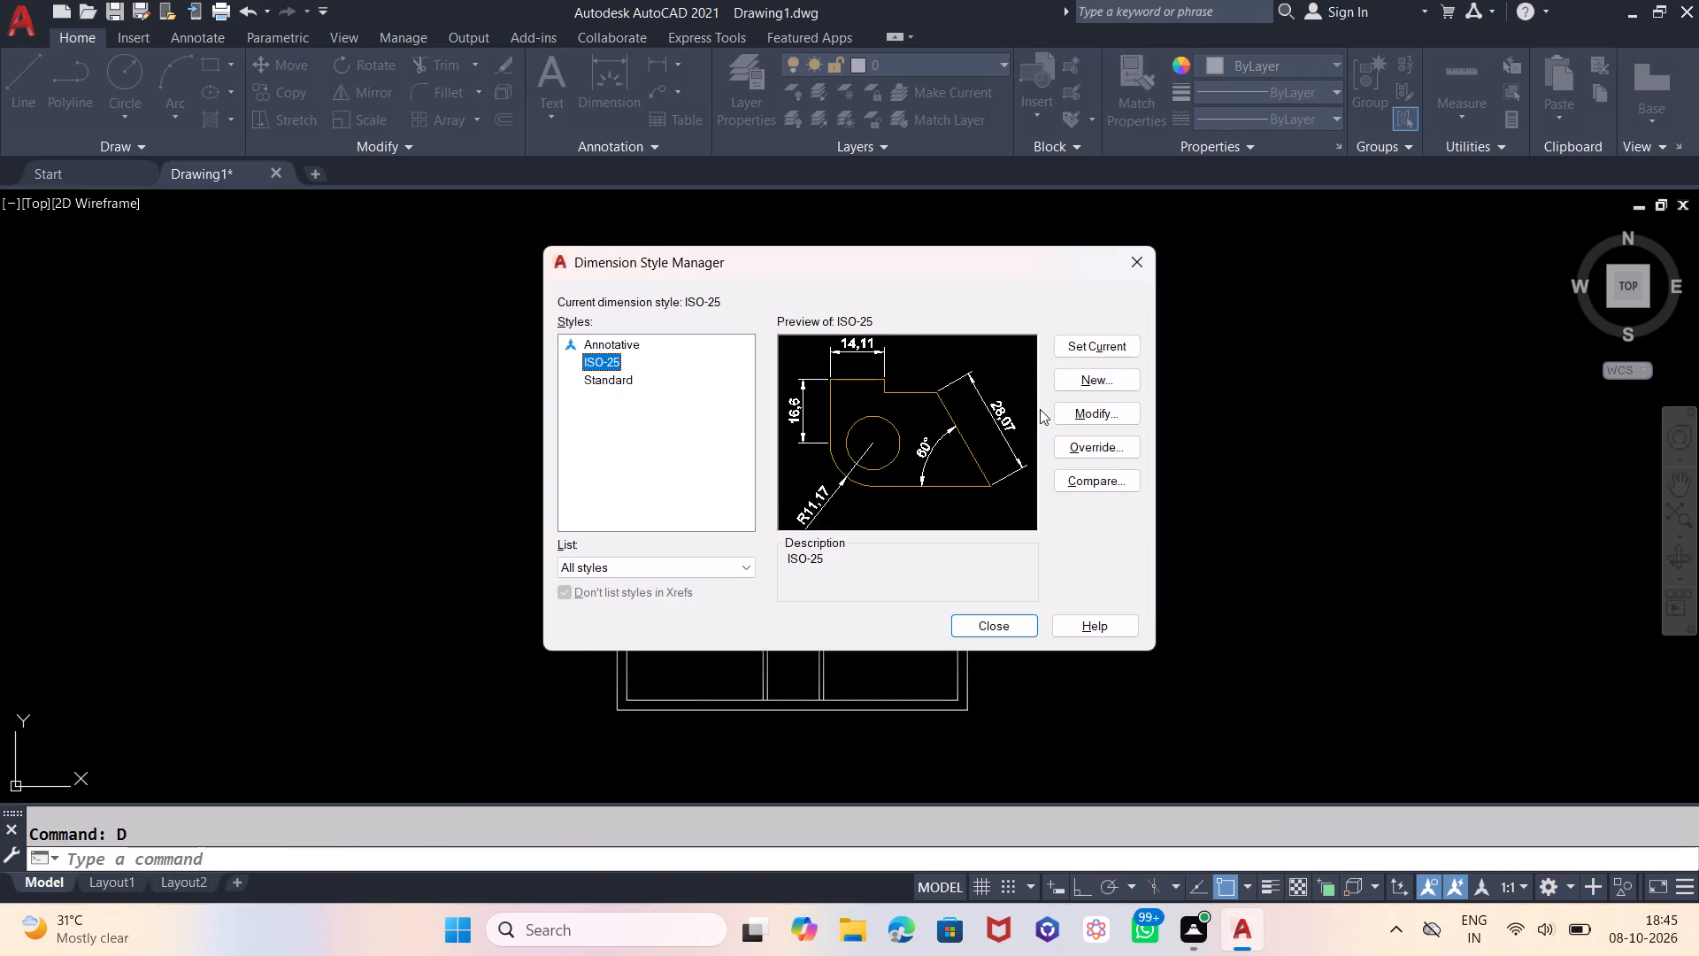
{"action": "left_click", "coordinate": [1078, 406]}
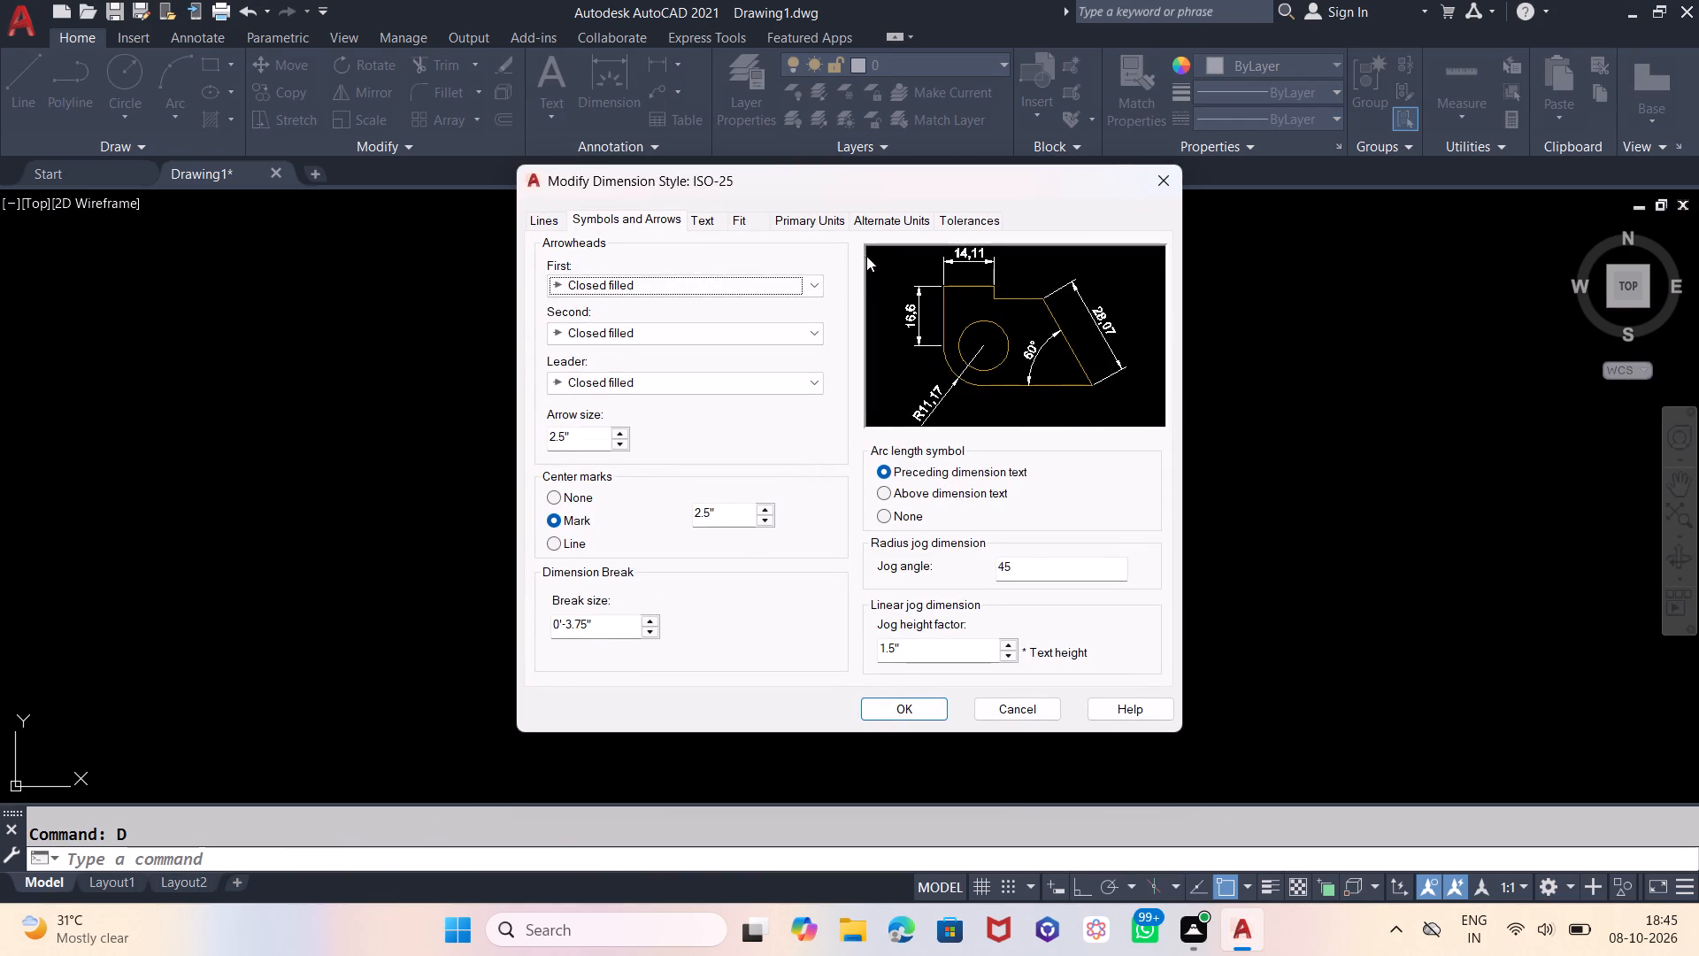
{"action": "left_click", "coordinate": [825, 221]}
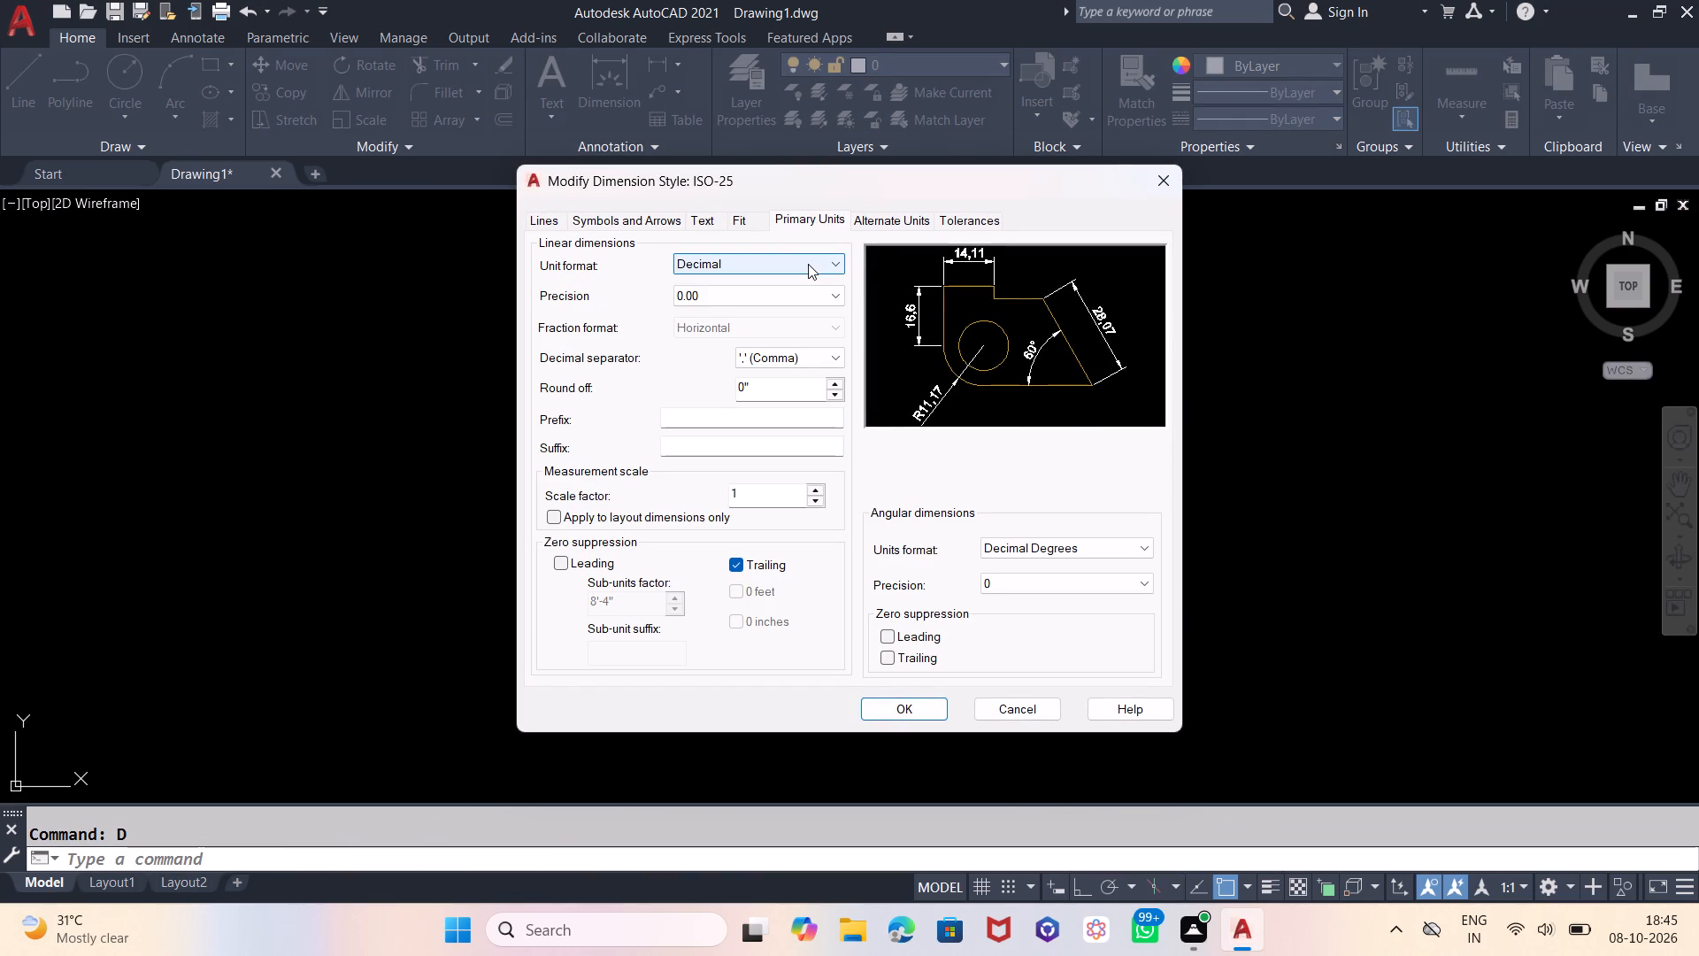
{"action": "left_click", "coordinate": [752, 216]}
{"action": "left_click", "coordinate": [698, 212]}
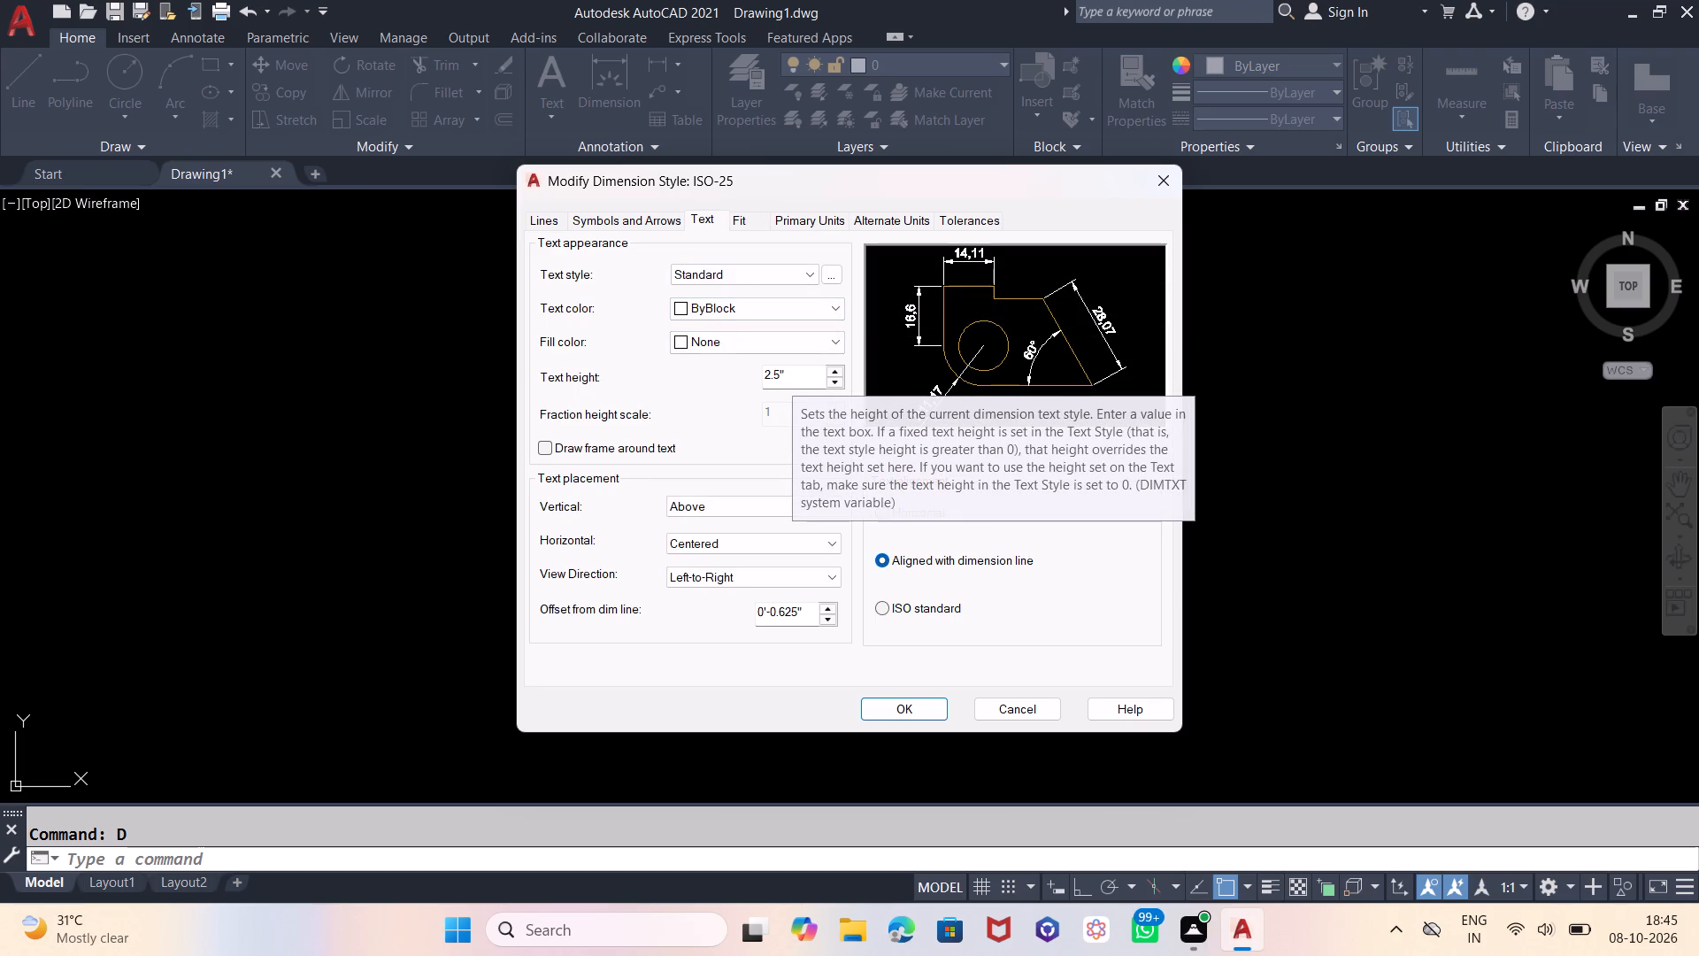
{"action": "left_click", "coordinate": [805, 216]}
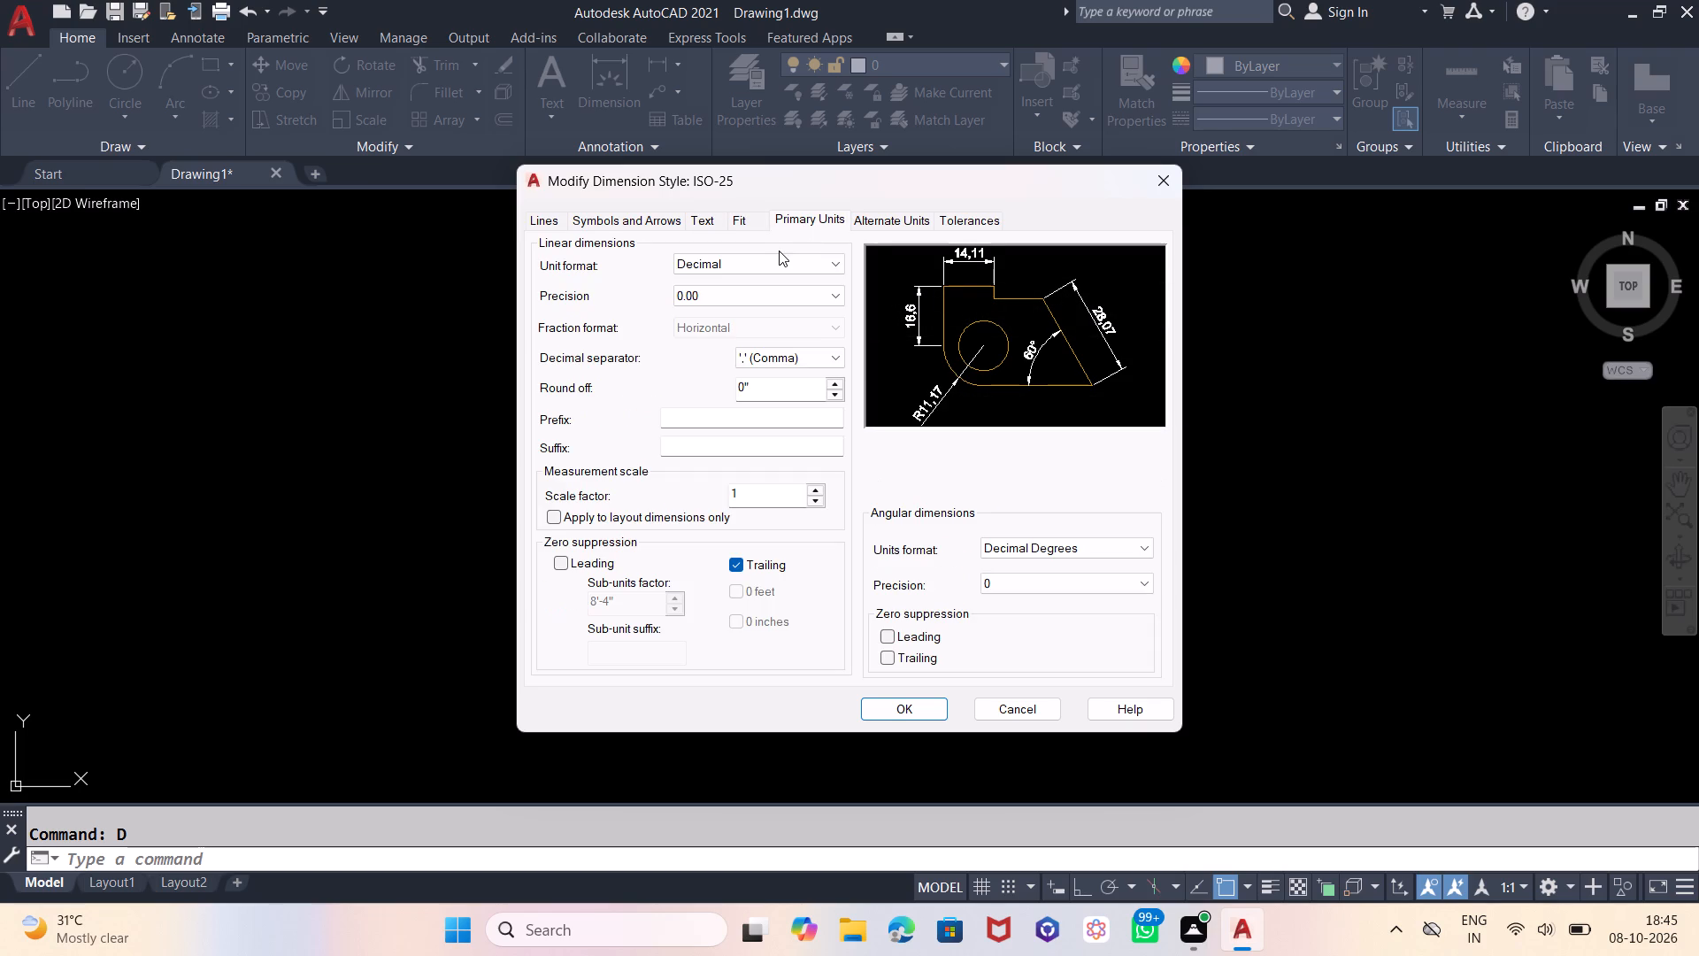
{"action": "left_click", "coordinate": [779, 251]}
{"action": "left_click", "coordinate": [777, 259]}
{"action": "left_click", "coordinate": [765, 305]}
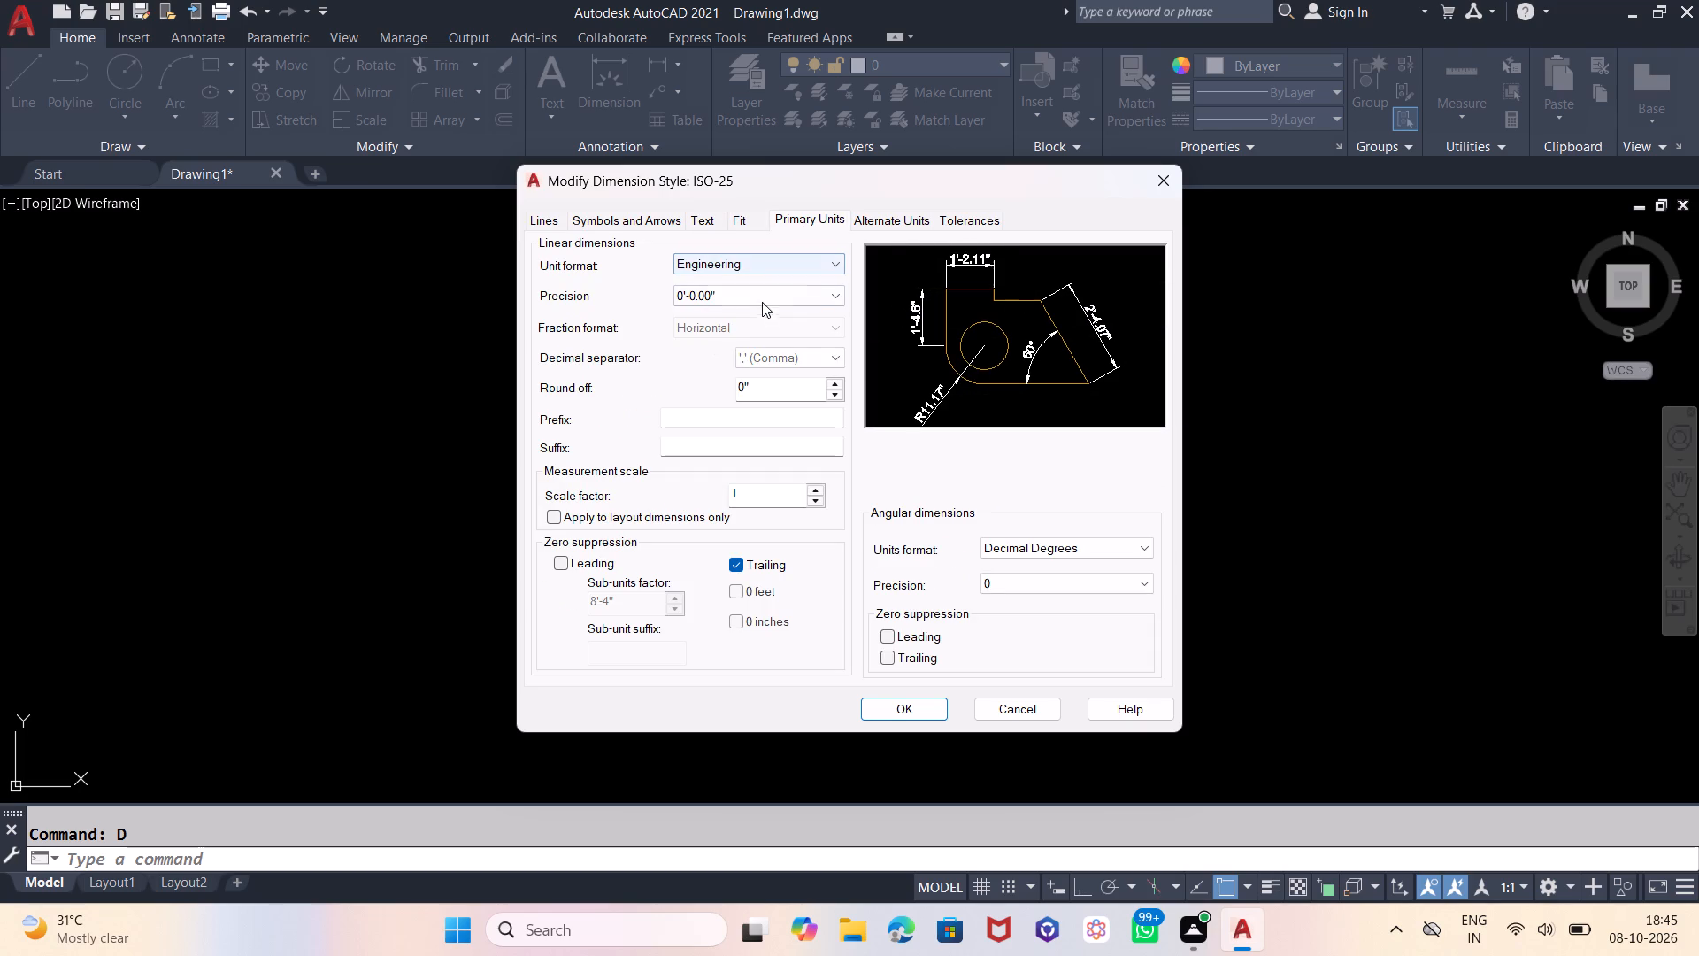
{"action": "left_click", "coordinate": [756, 290]}
{"action": "left_click", "coordinate": [751, 329]}
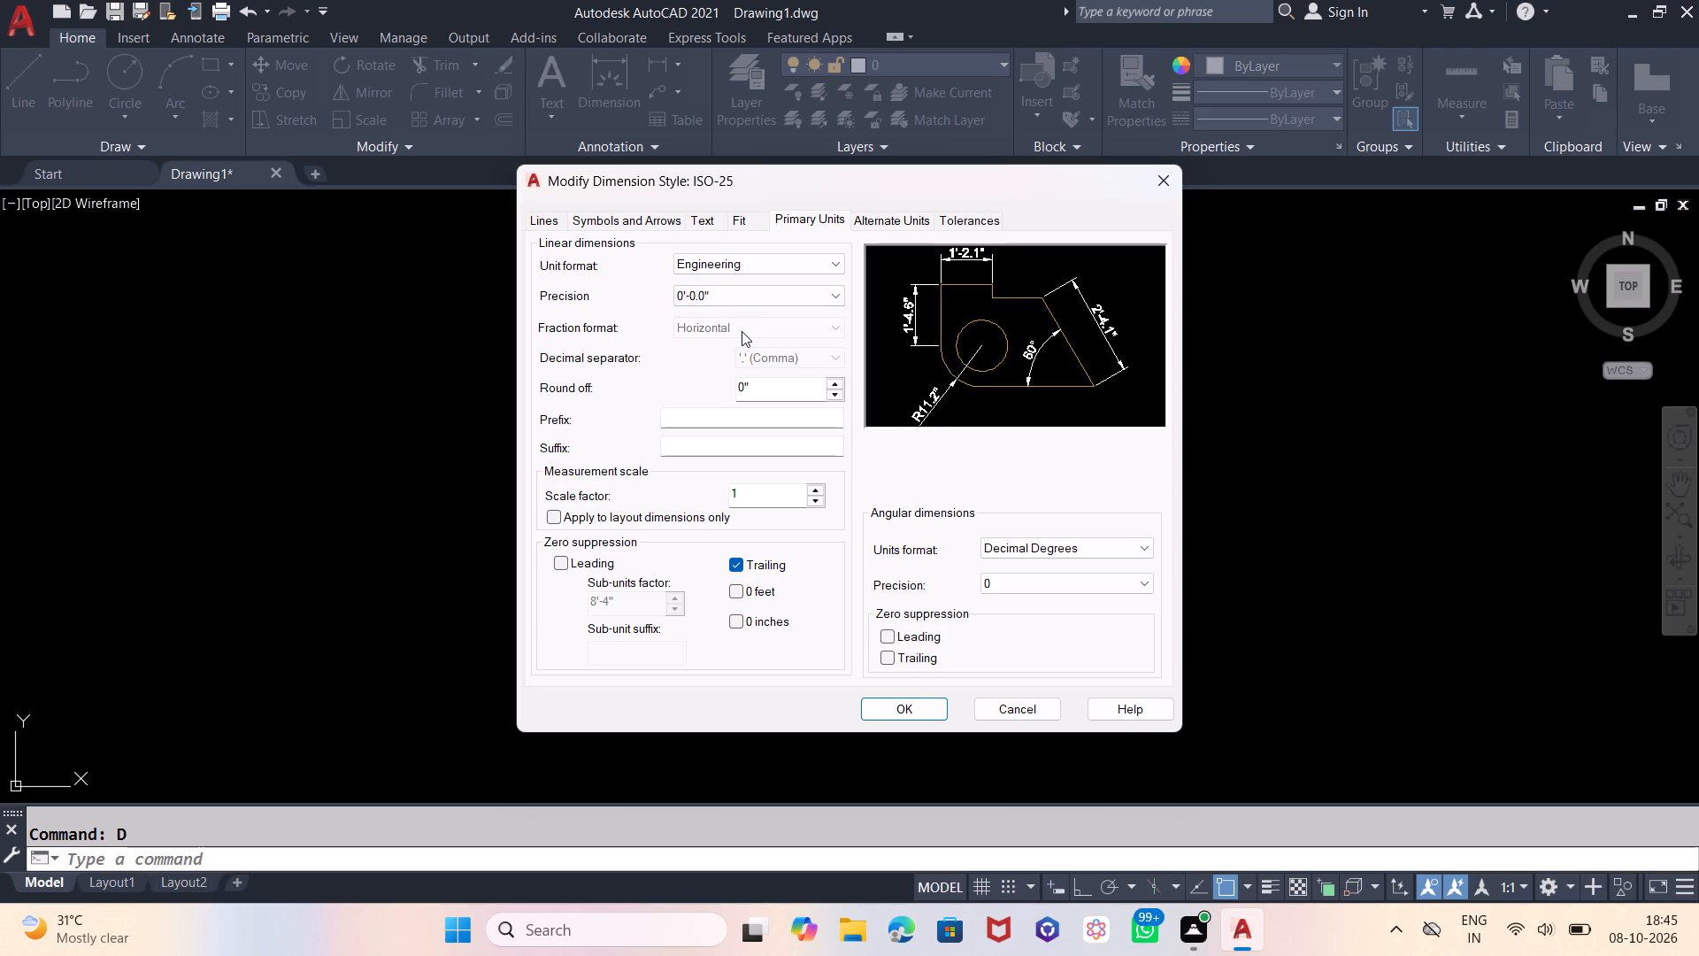
Set the ISO-25 dimension style's text height to 2'.
{"action": "left_click", "coordinate": [697, 215]}
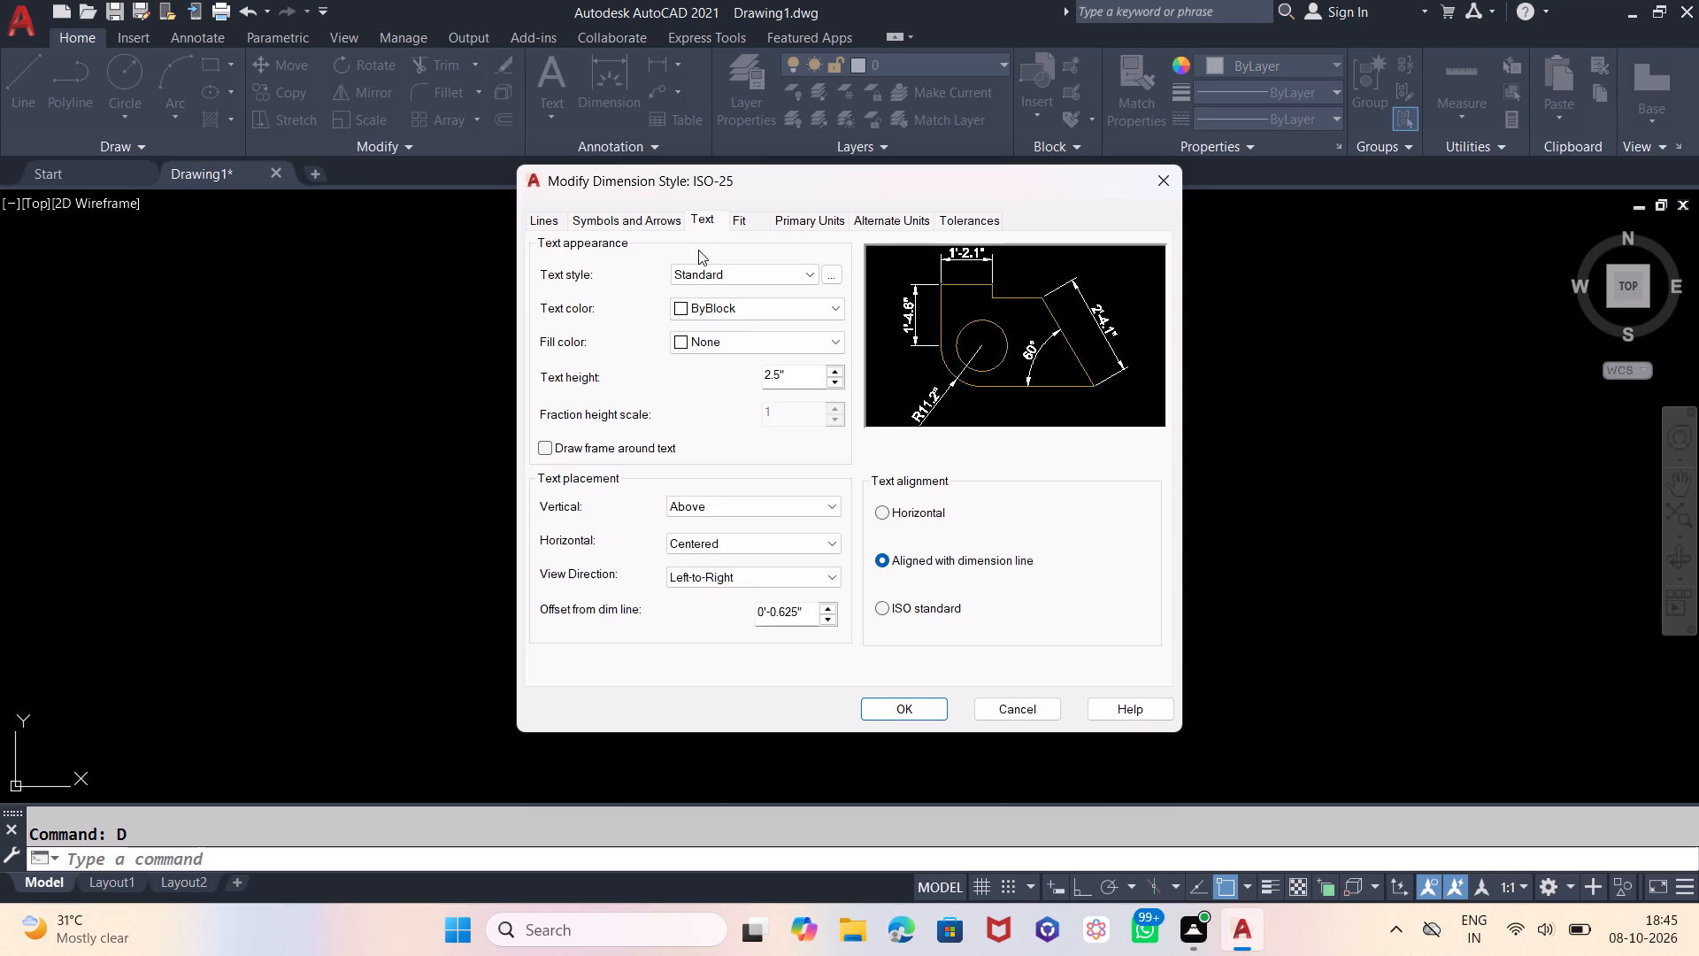
{"action": "left_click", "coordinate": [788, 376]}
{"action": "key", "text": "BackSpace"}
{"action": "key", "text": "BackSpace"}
{"action": "key", "text": "BackSpace"}
{"action": "key", "text": "BackSpace"}
{"action": "type", "text": "2'"}
{"action": "key", "text": "Return"}
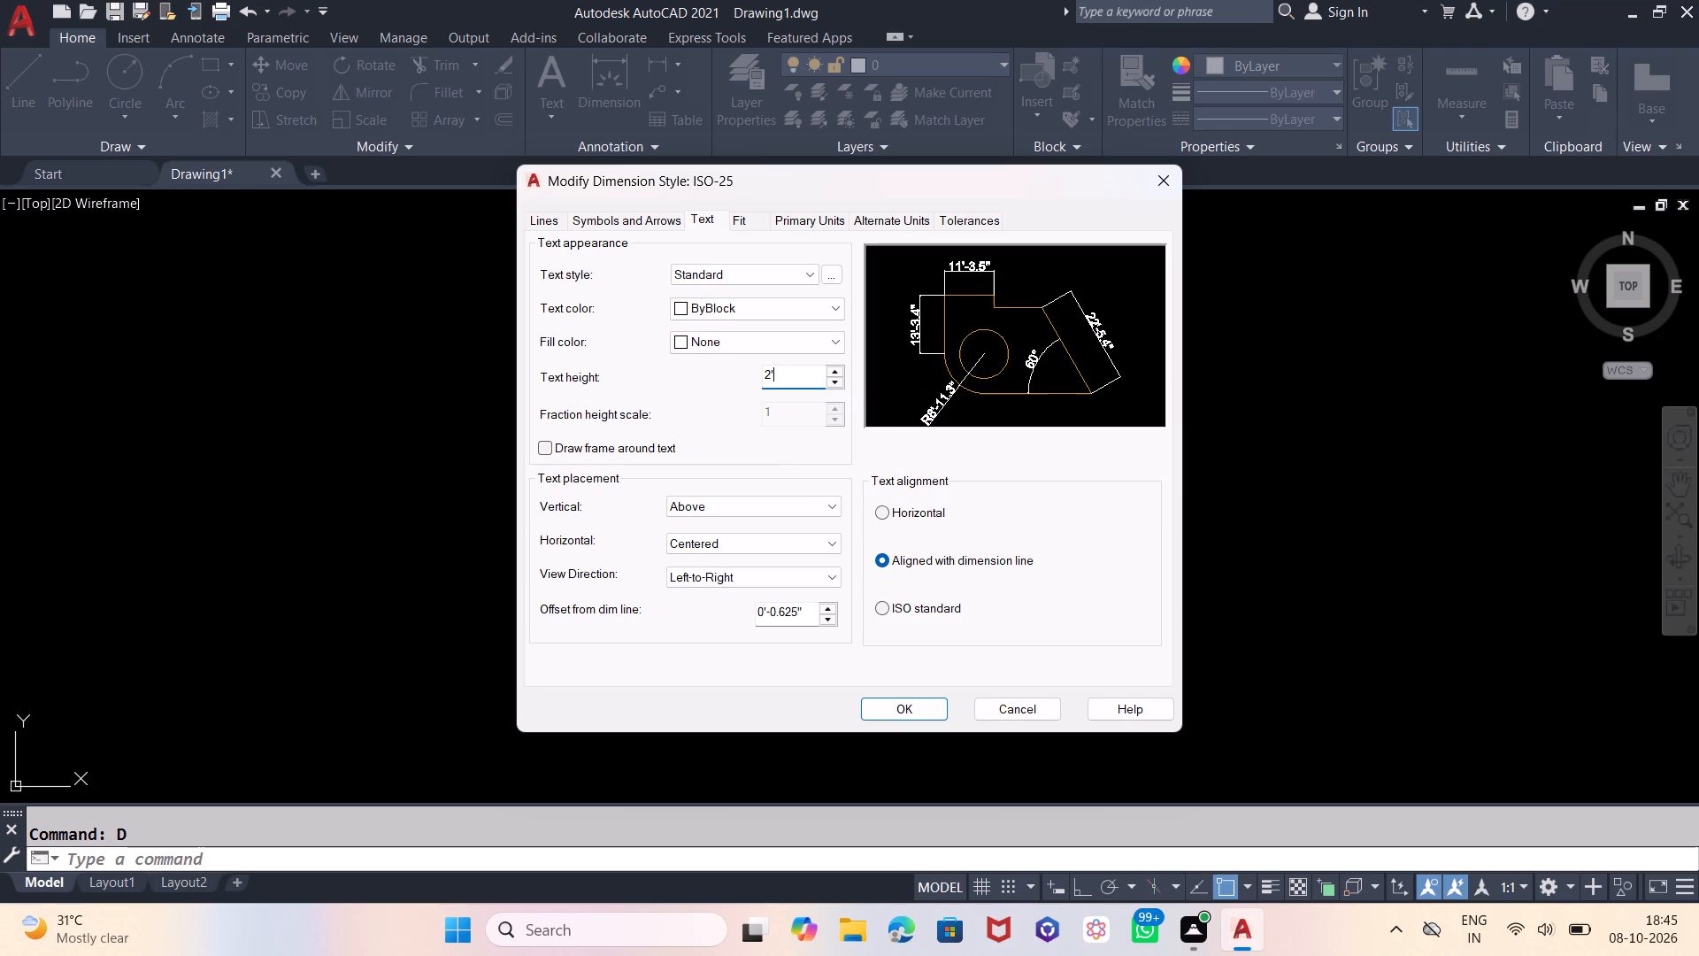
Set the ISO-25 arrow size to 2' and make the modified style current.
{"action": "left_click", "coordinate": [673, 217]}
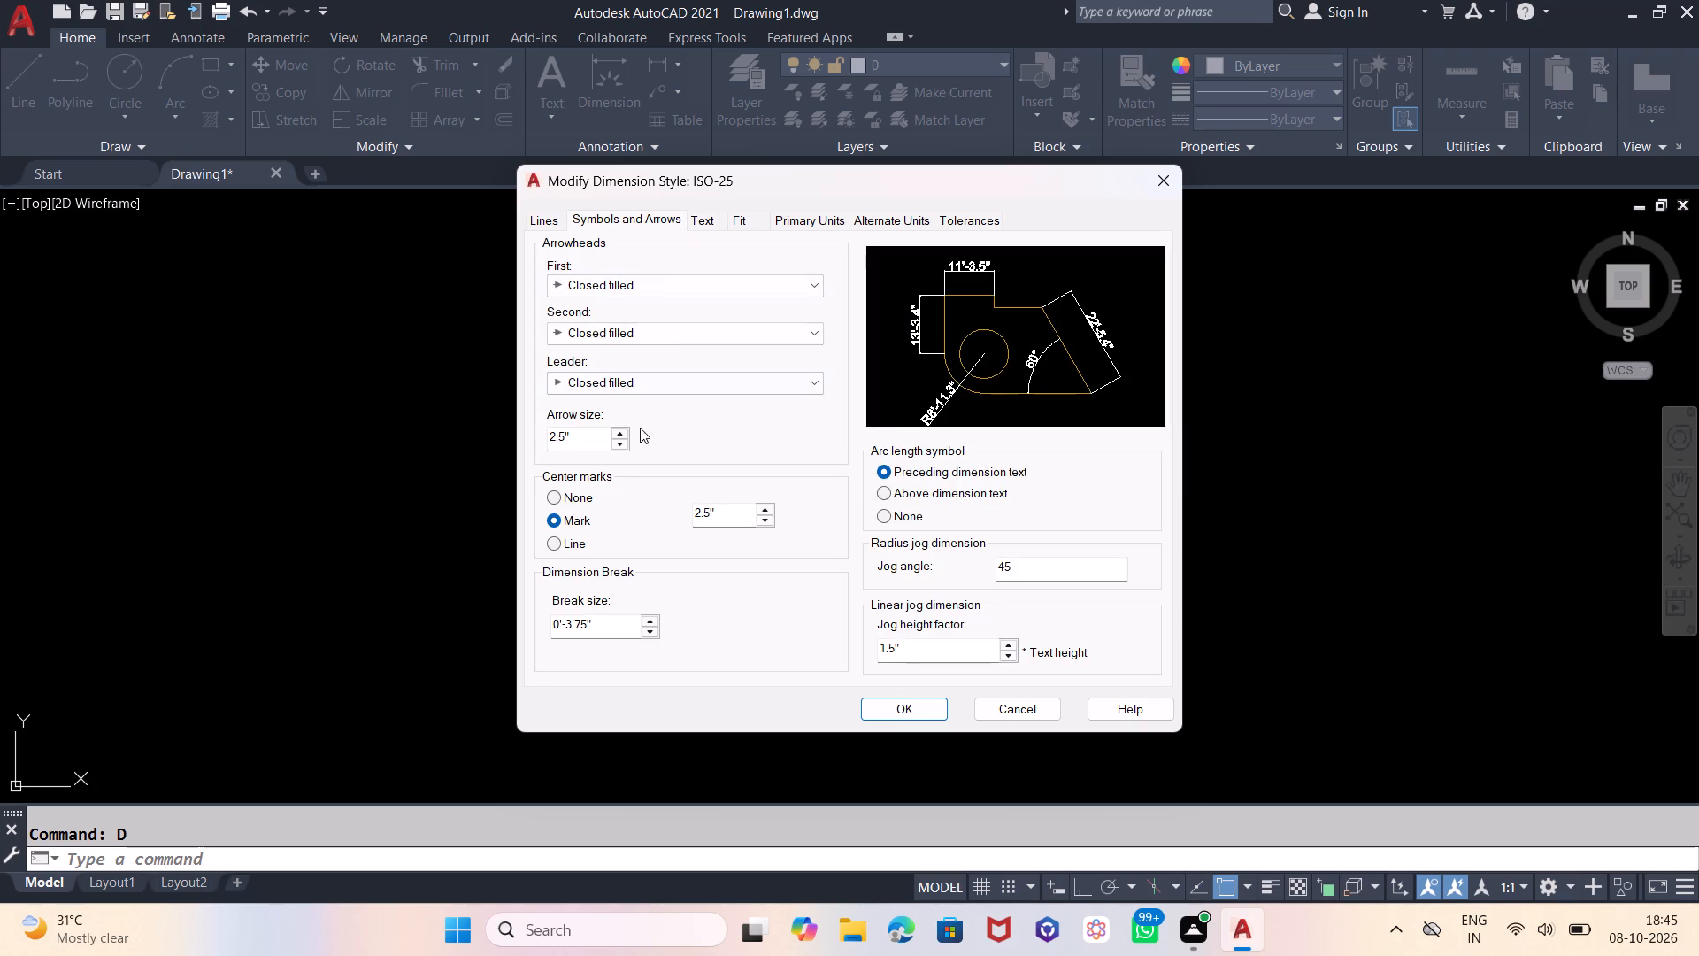
{"action": "left_click", "coordinate": [564, 442]}
{"action": "left_click", "coordinate": [588, 431]}
{"action": "key", "text": "BackSpace"}
{"action": "key", "text": "BackSpace"}
{"action": "key", "text": "BackSpace"}
{"action": "key", "text": "BackSpace"}
{"action": "type", "text": "2'"}
{"action": "key", "text": "Return"}
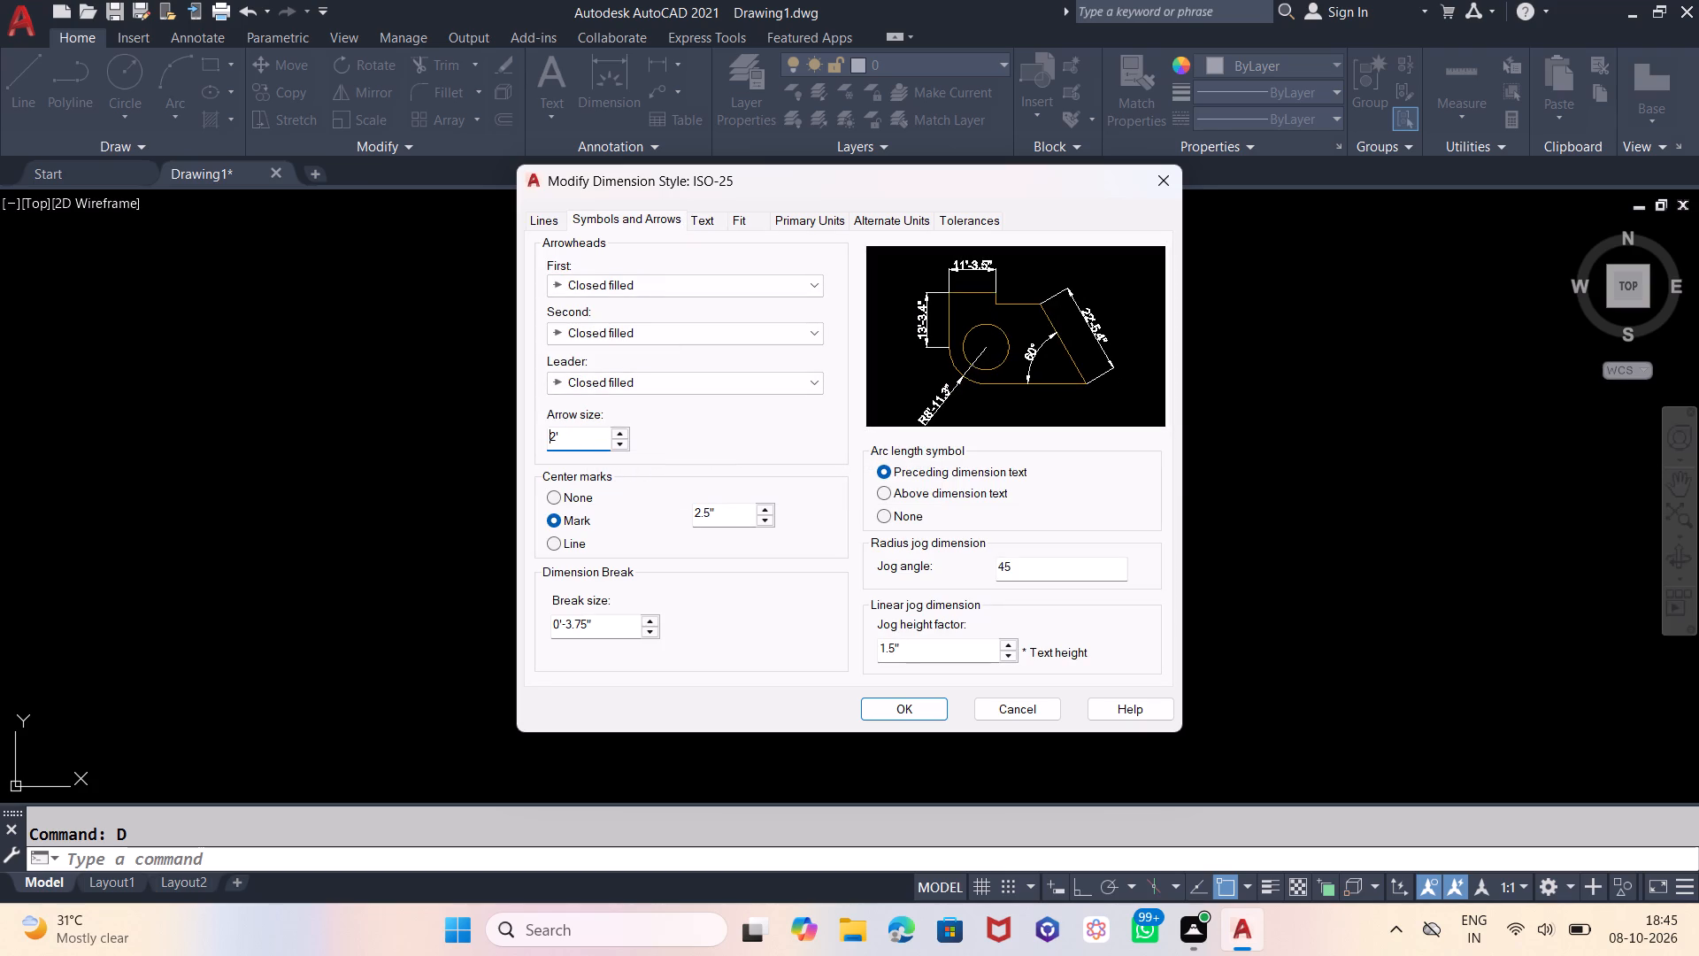
{"action": "left_click", "coordinate": [904, 718]}
{"action": "left_click", "coordinate": [1111, 344]}
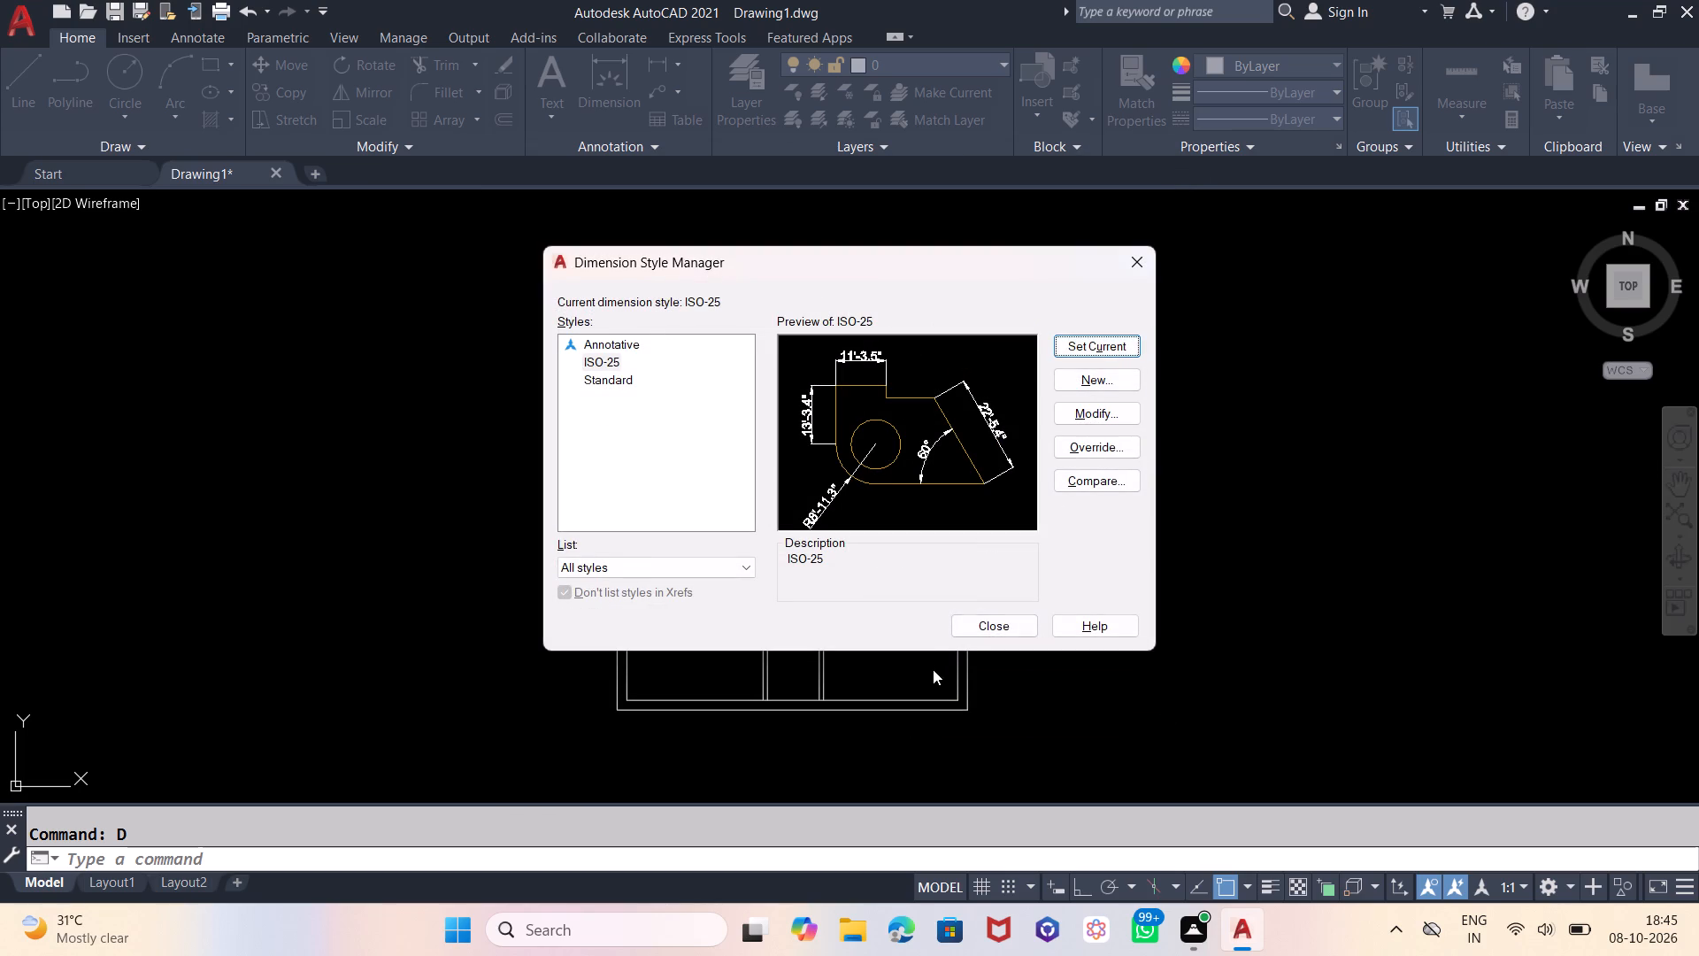
{"action": "left_click", "coordinate": [973, 630]}
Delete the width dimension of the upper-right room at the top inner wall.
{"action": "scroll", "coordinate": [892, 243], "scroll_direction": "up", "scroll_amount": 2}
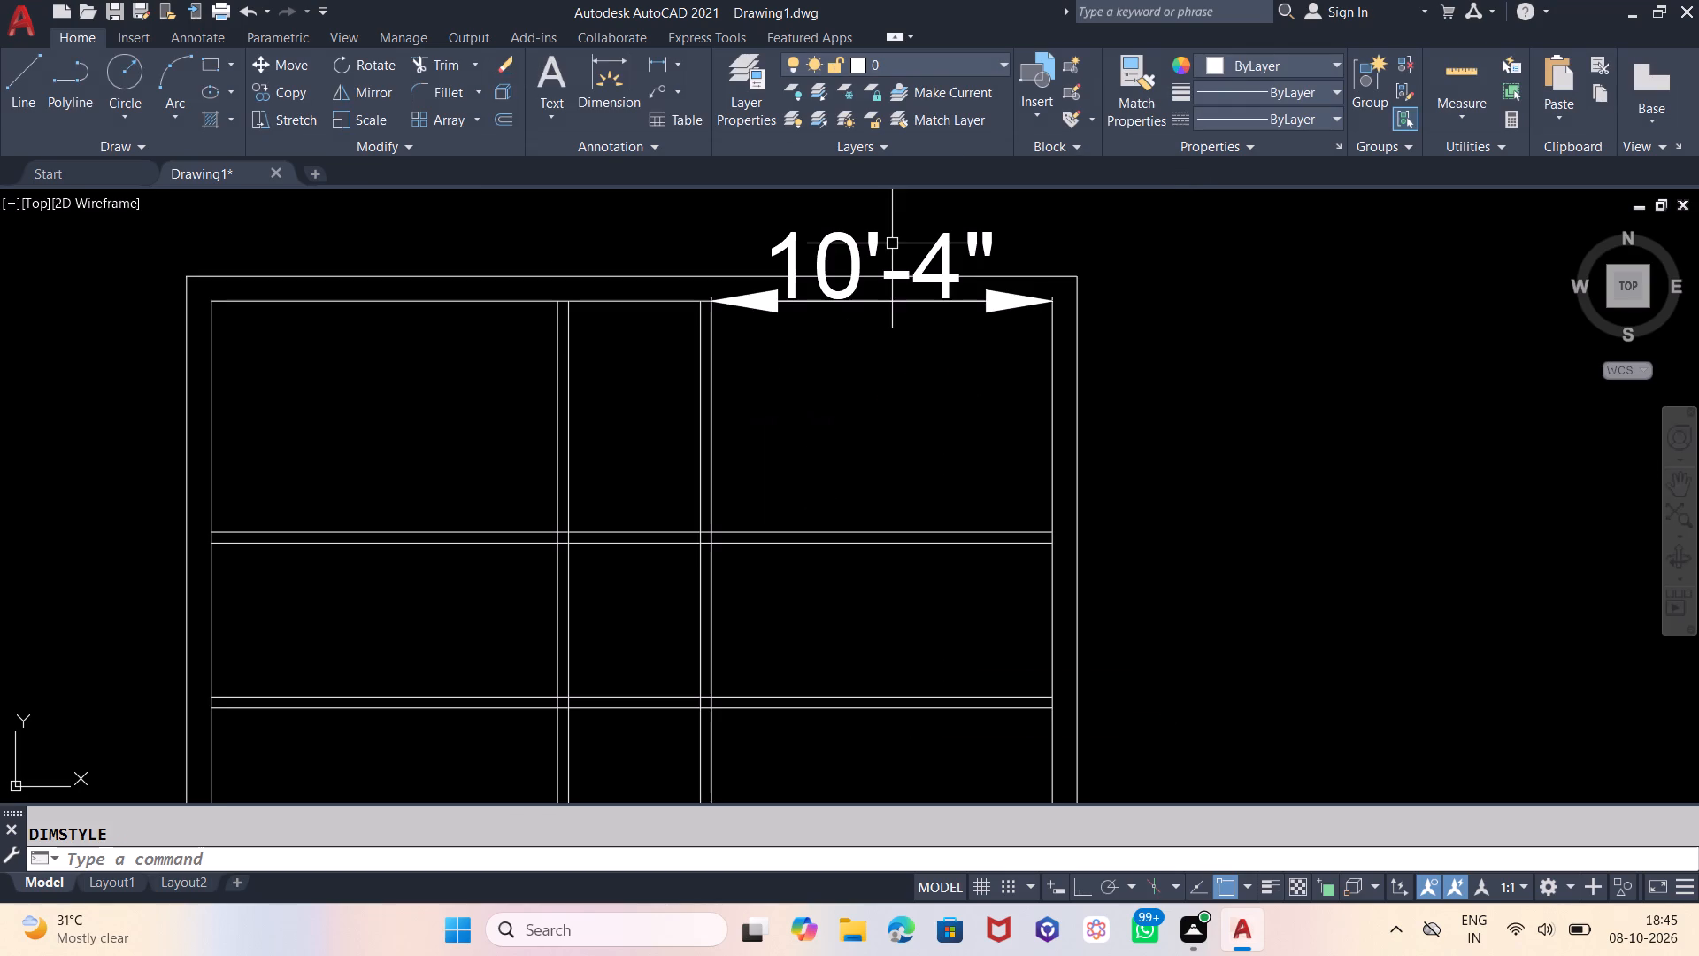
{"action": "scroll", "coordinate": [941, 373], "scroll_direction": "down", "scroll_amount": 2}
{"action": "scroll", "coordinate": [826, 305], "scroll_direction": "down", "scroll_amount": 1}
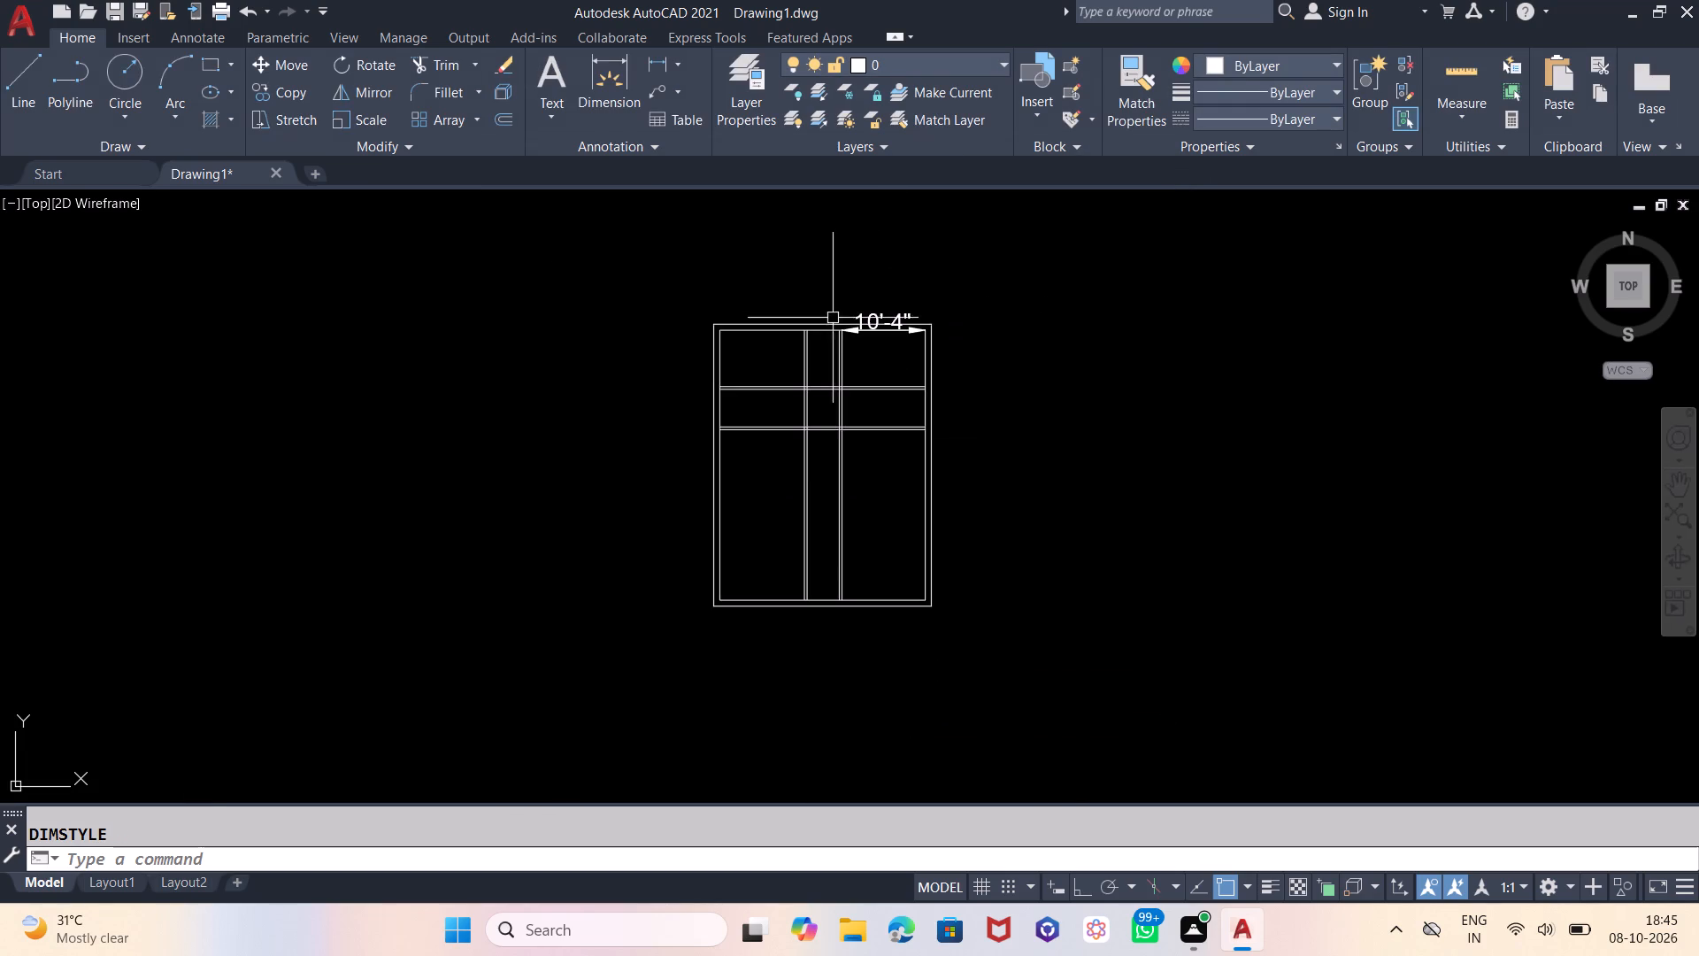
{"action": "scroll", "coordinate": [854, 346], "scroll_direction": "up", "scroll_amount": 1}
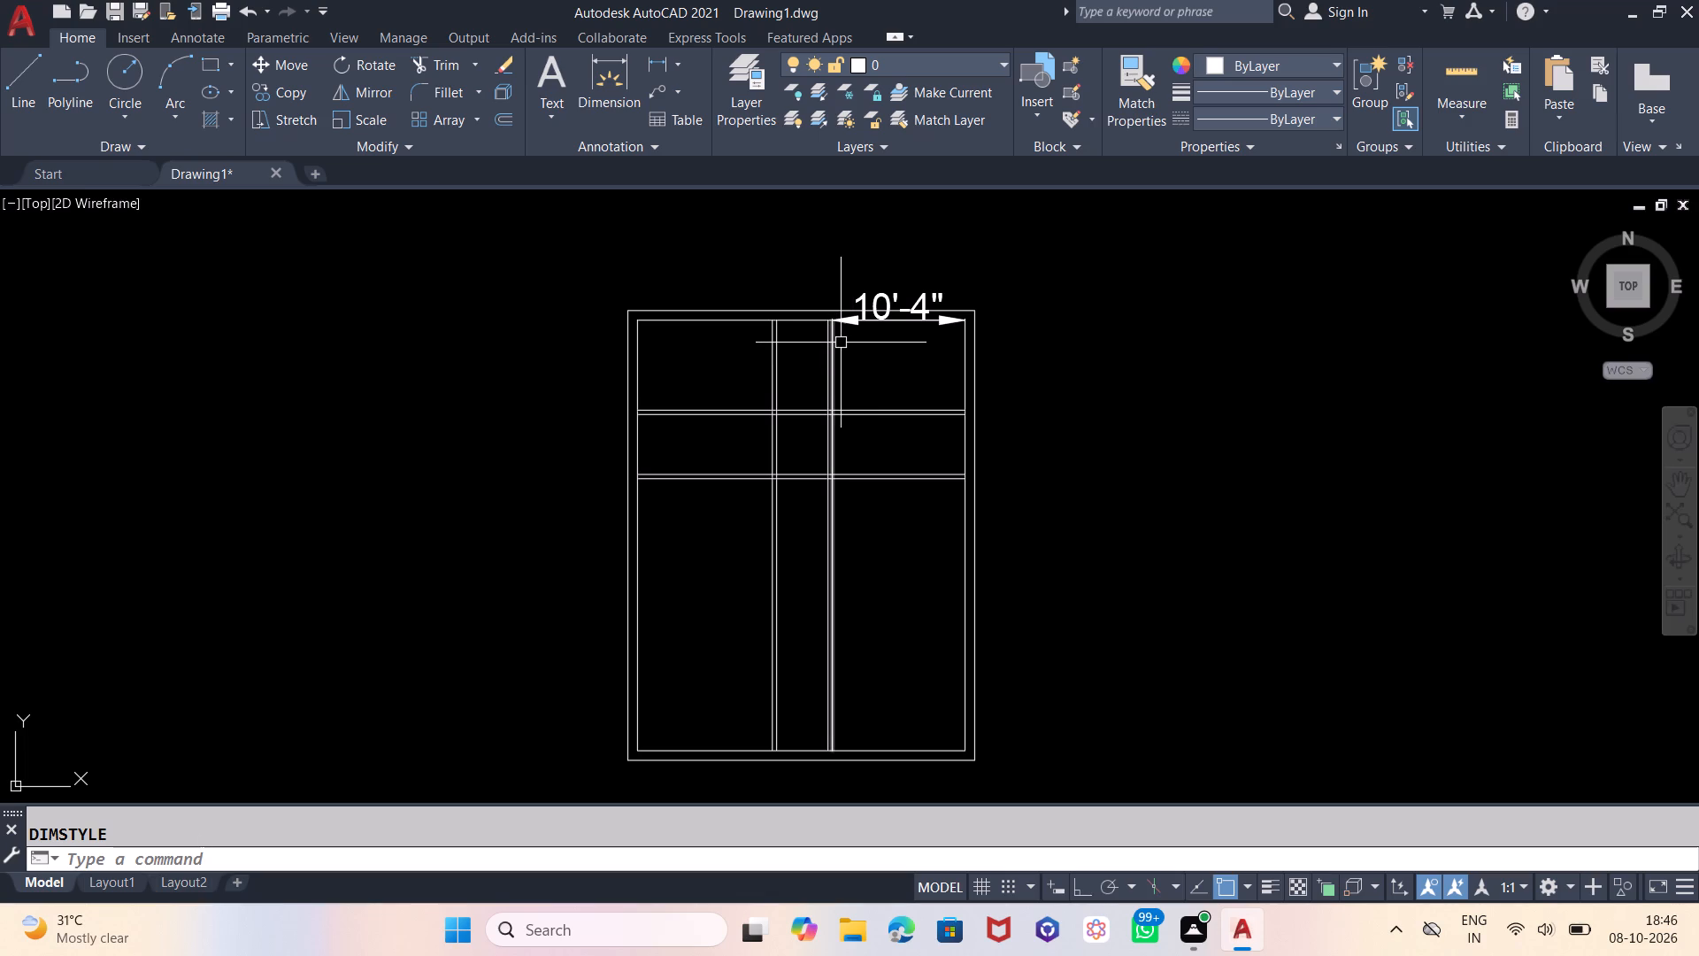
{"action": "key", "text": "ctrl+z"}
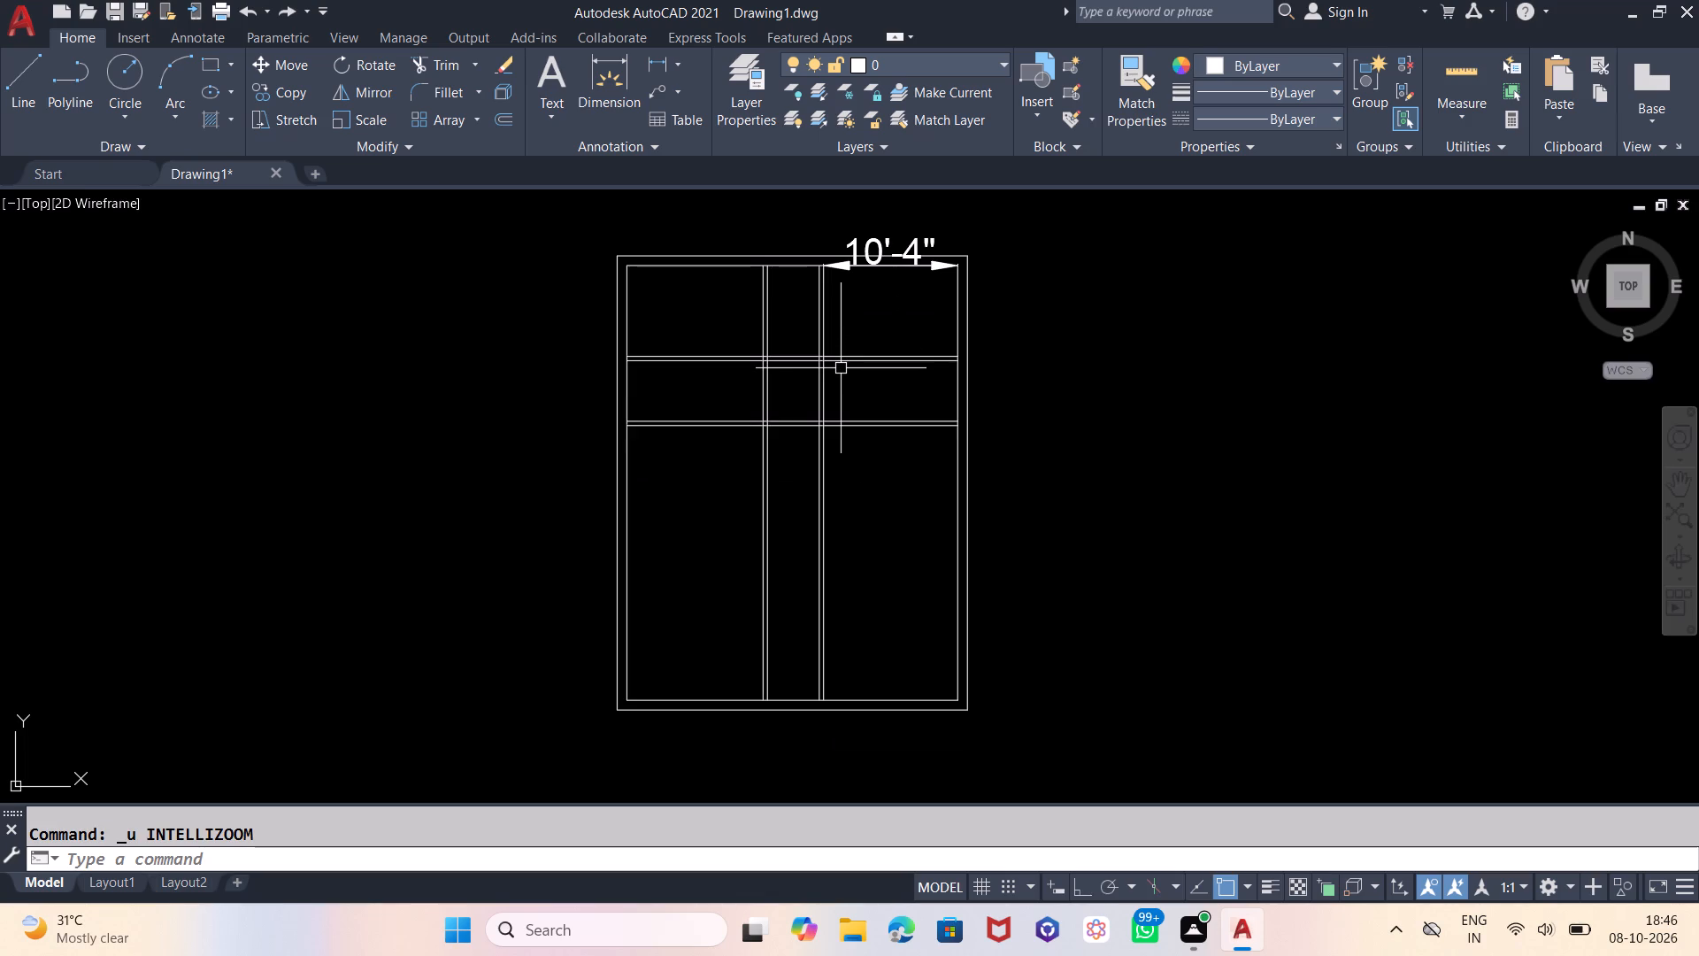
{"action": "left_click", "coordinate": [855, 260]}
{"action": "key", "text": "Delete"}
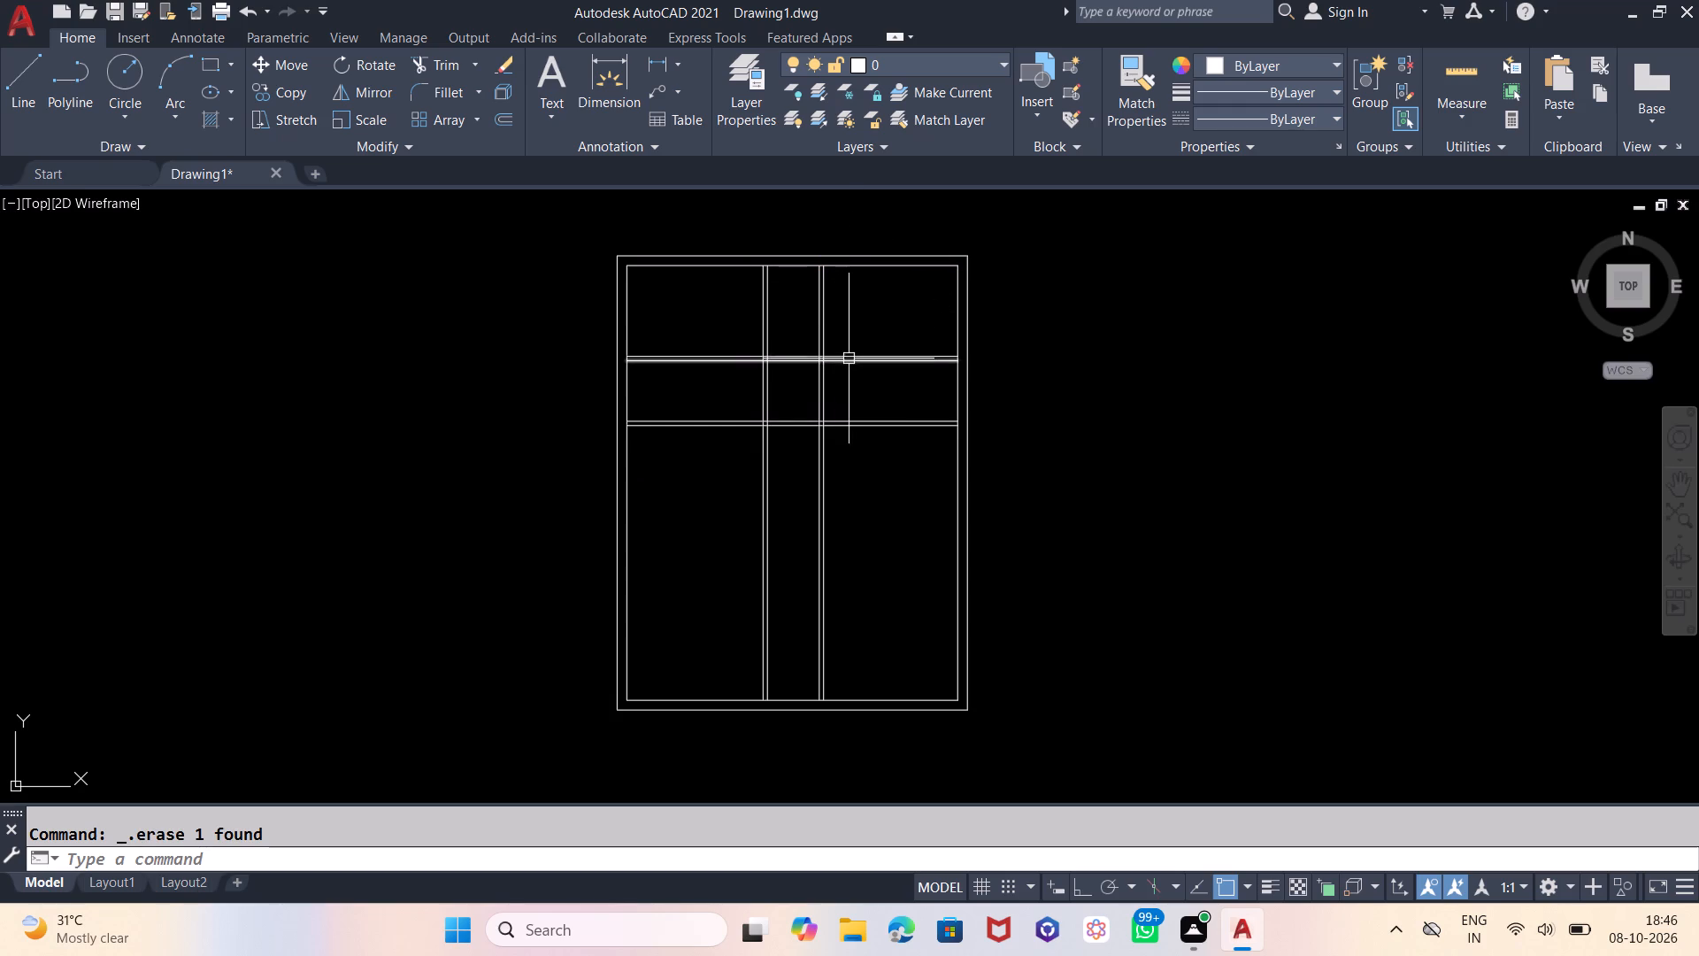
Erase both lines of the second vertical partition, all four horizontal partition lines and the right-hand line of the first vertical partition.
{"action": "left_click", "coordinate": [826, 311]}
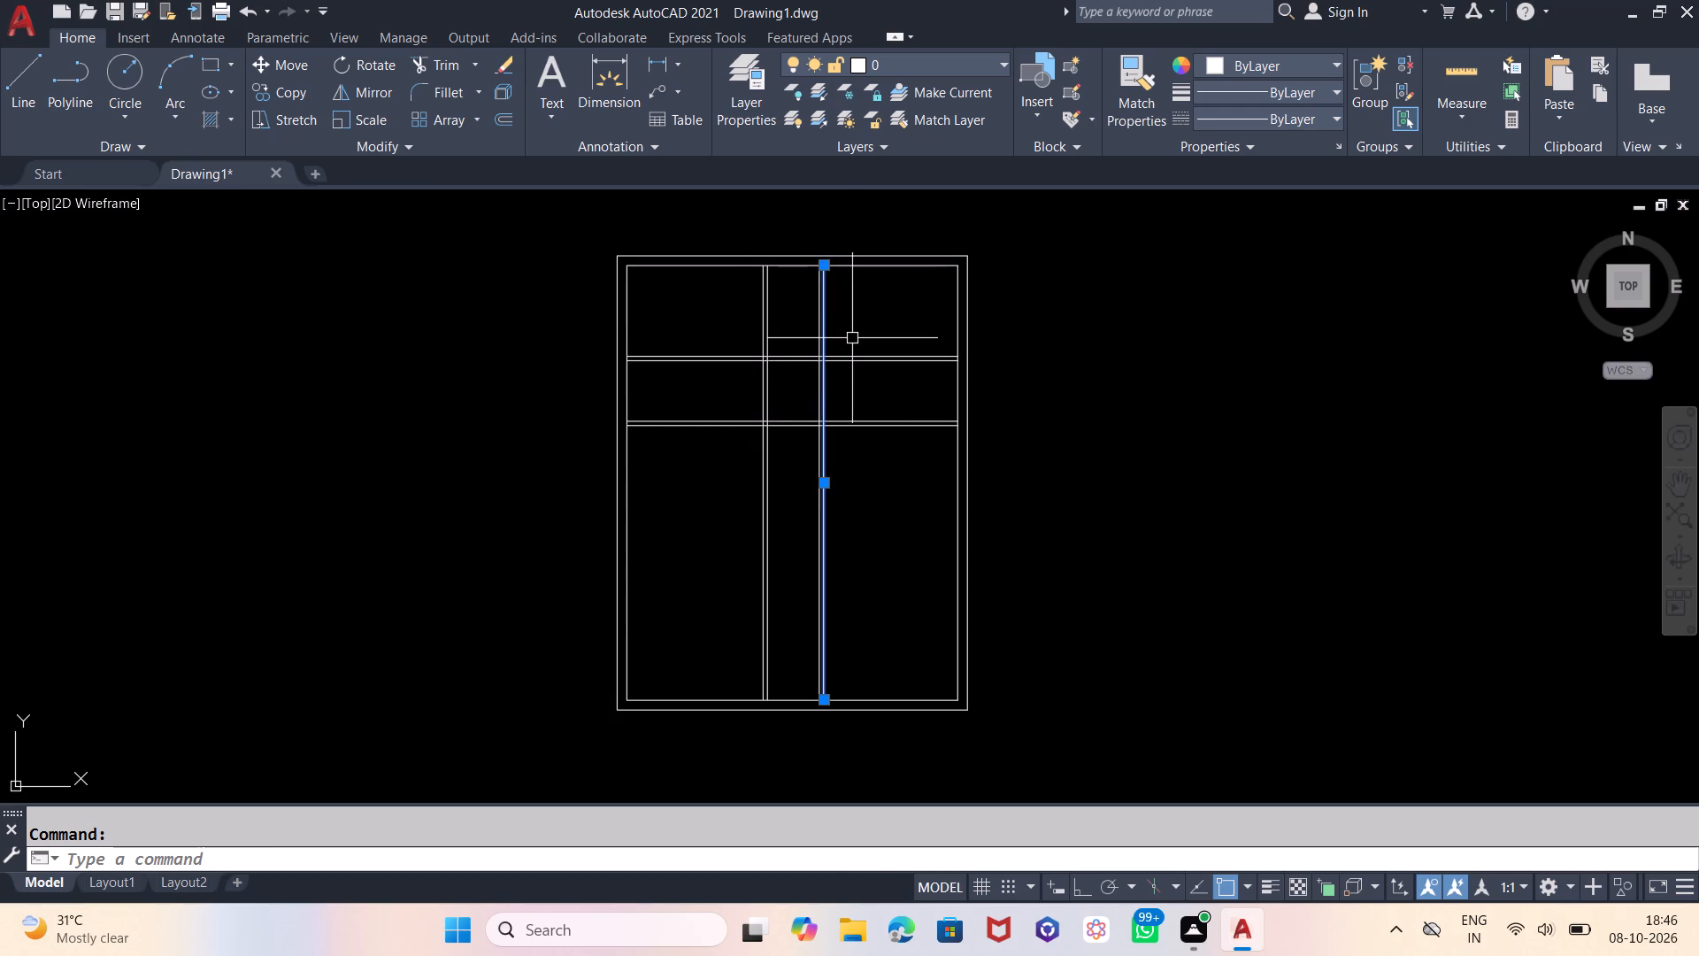
{"action": "key", "text": "Delete"}
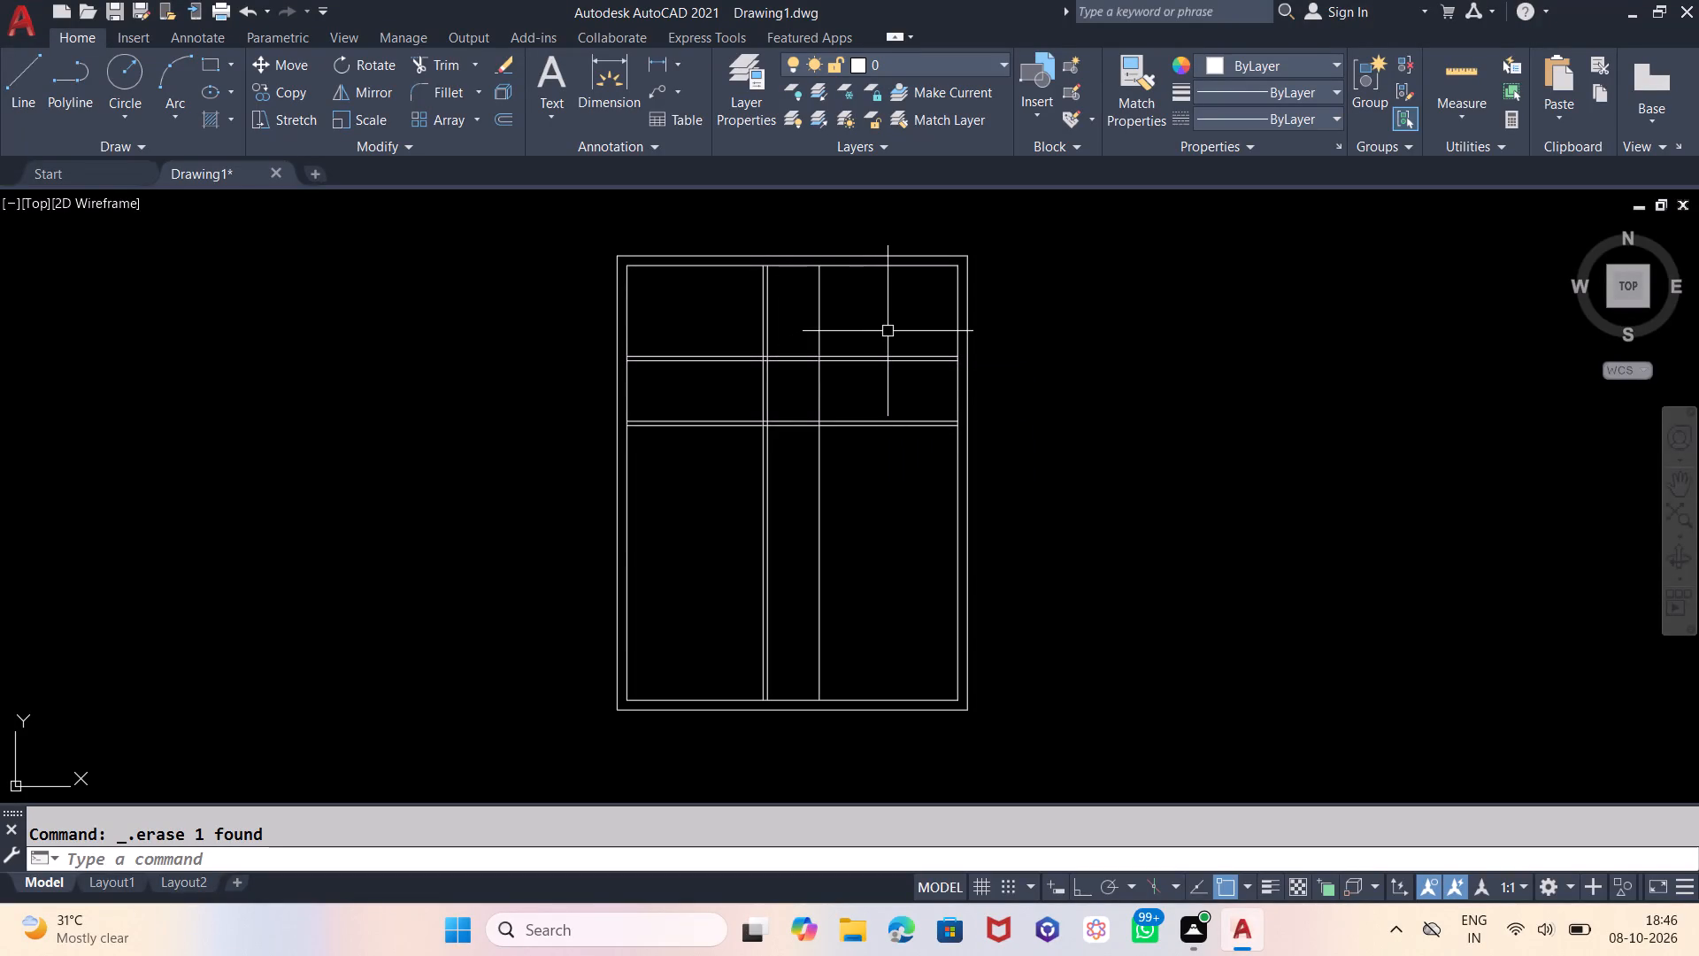
{"action": "left_click", "coordinate": [888, 331]}
{"action": "left_click", "coordinate": [888, 436]}
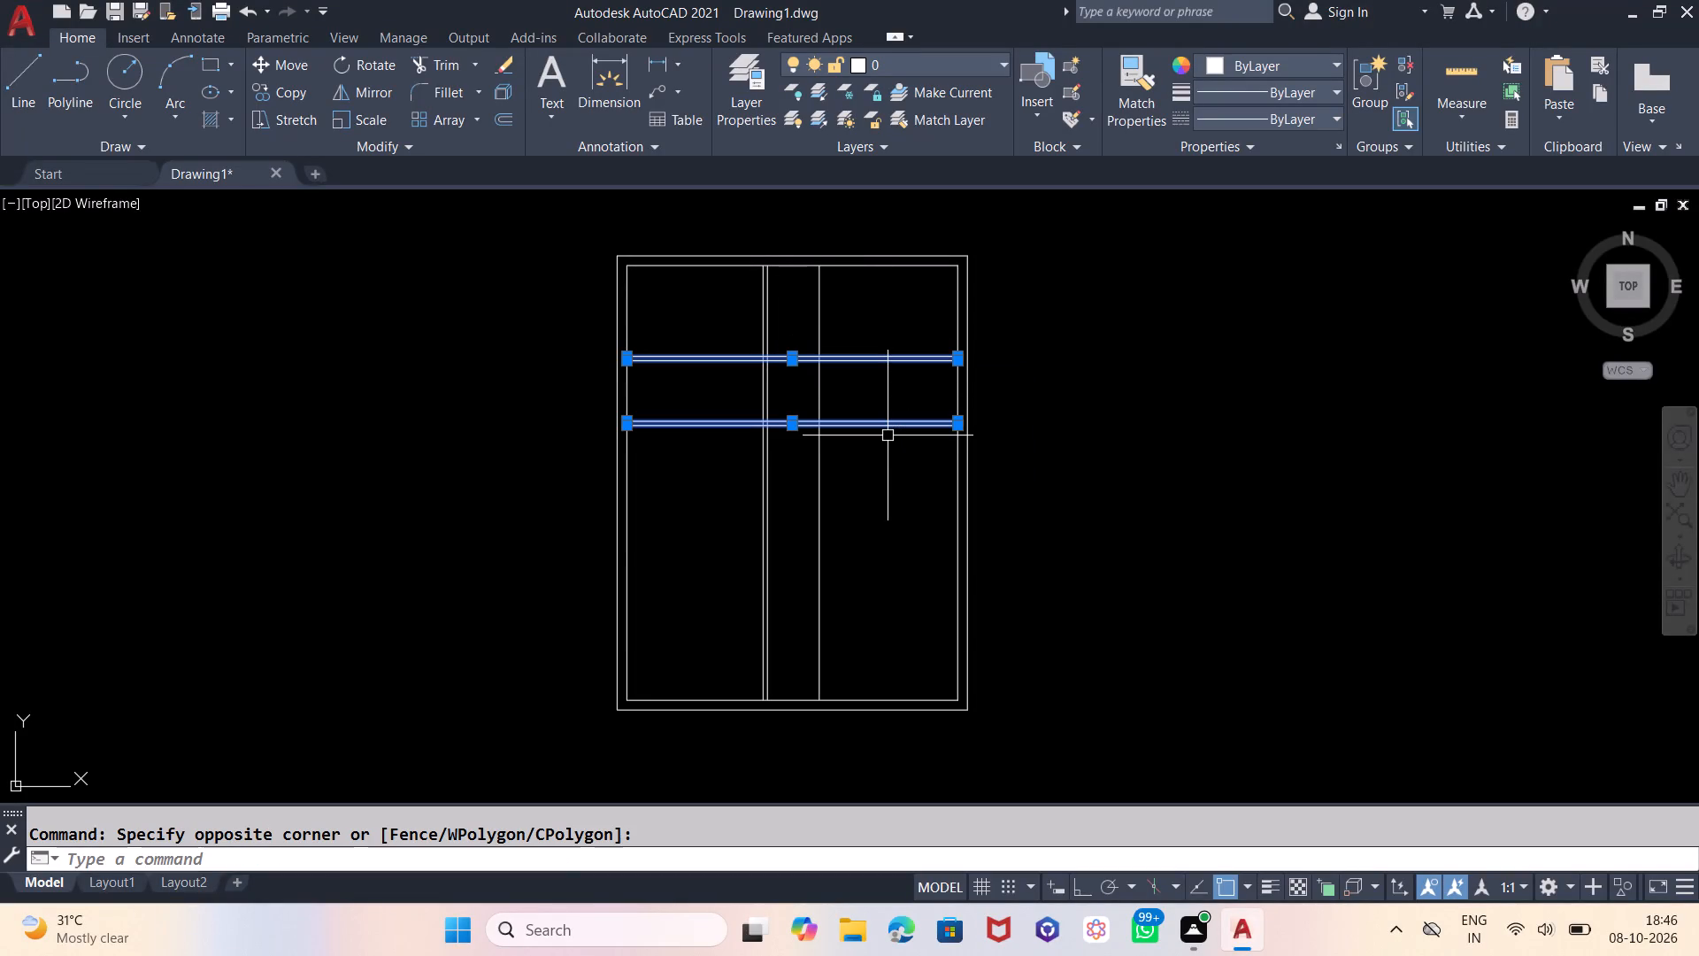
{"action": "key", "text": "Delete"}
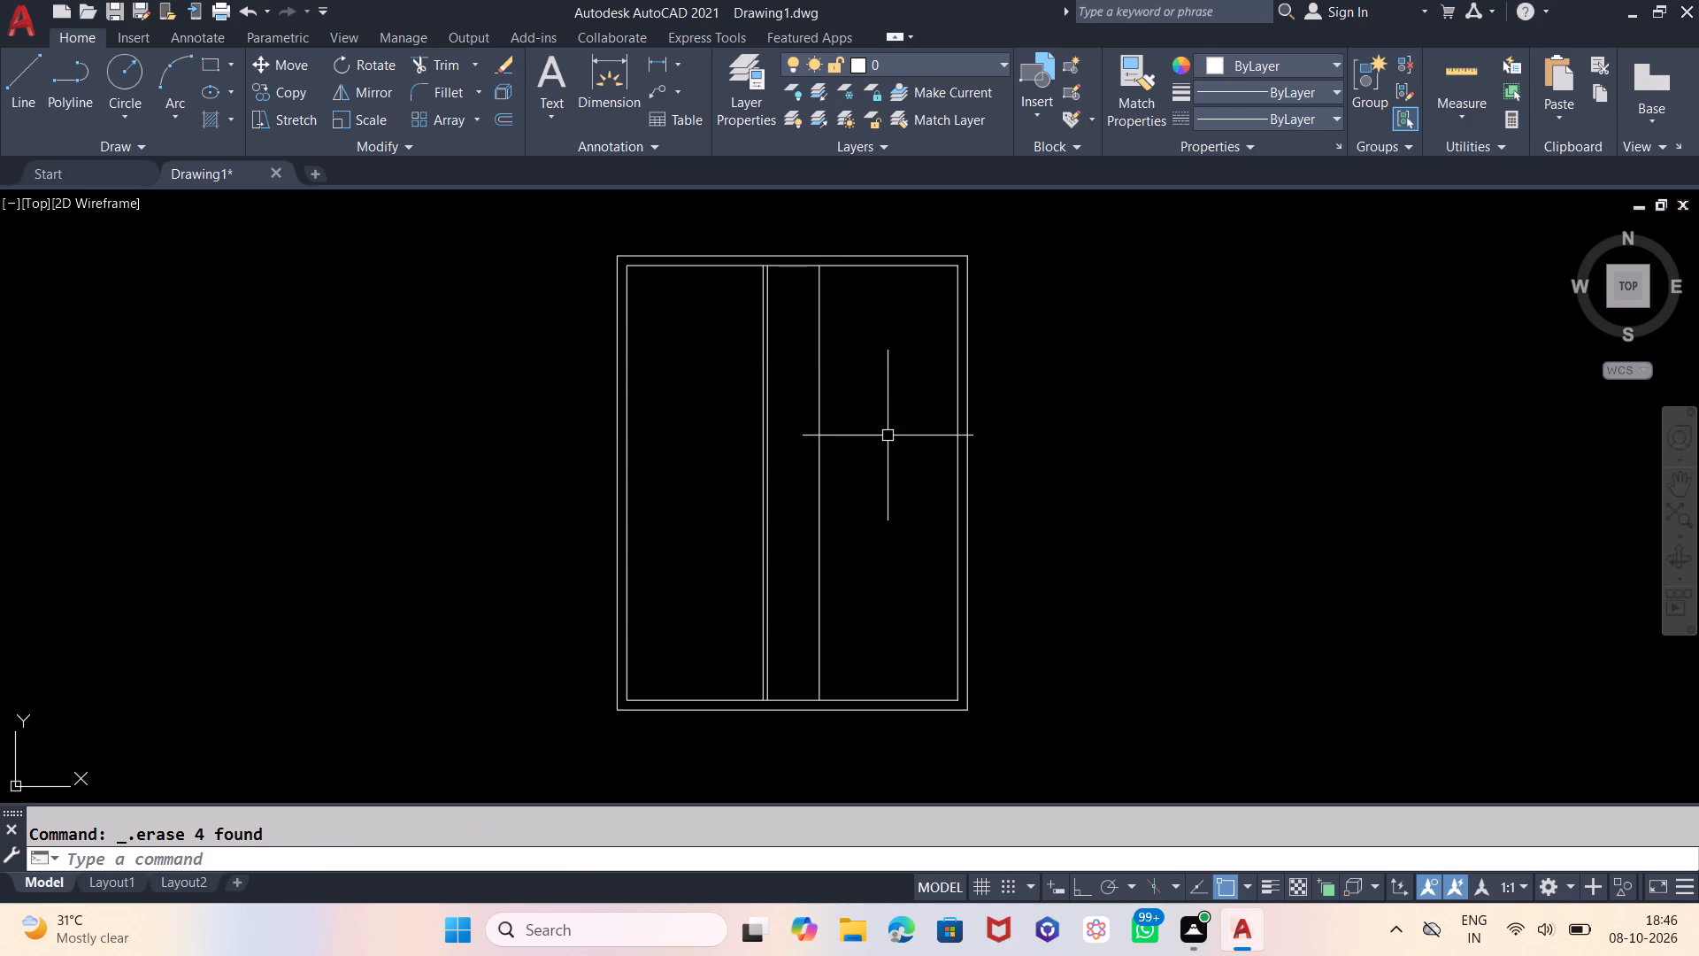
{"action": "left_click", "coordinate": [824, 318]}
{"action": "key", "text": "Delete"}
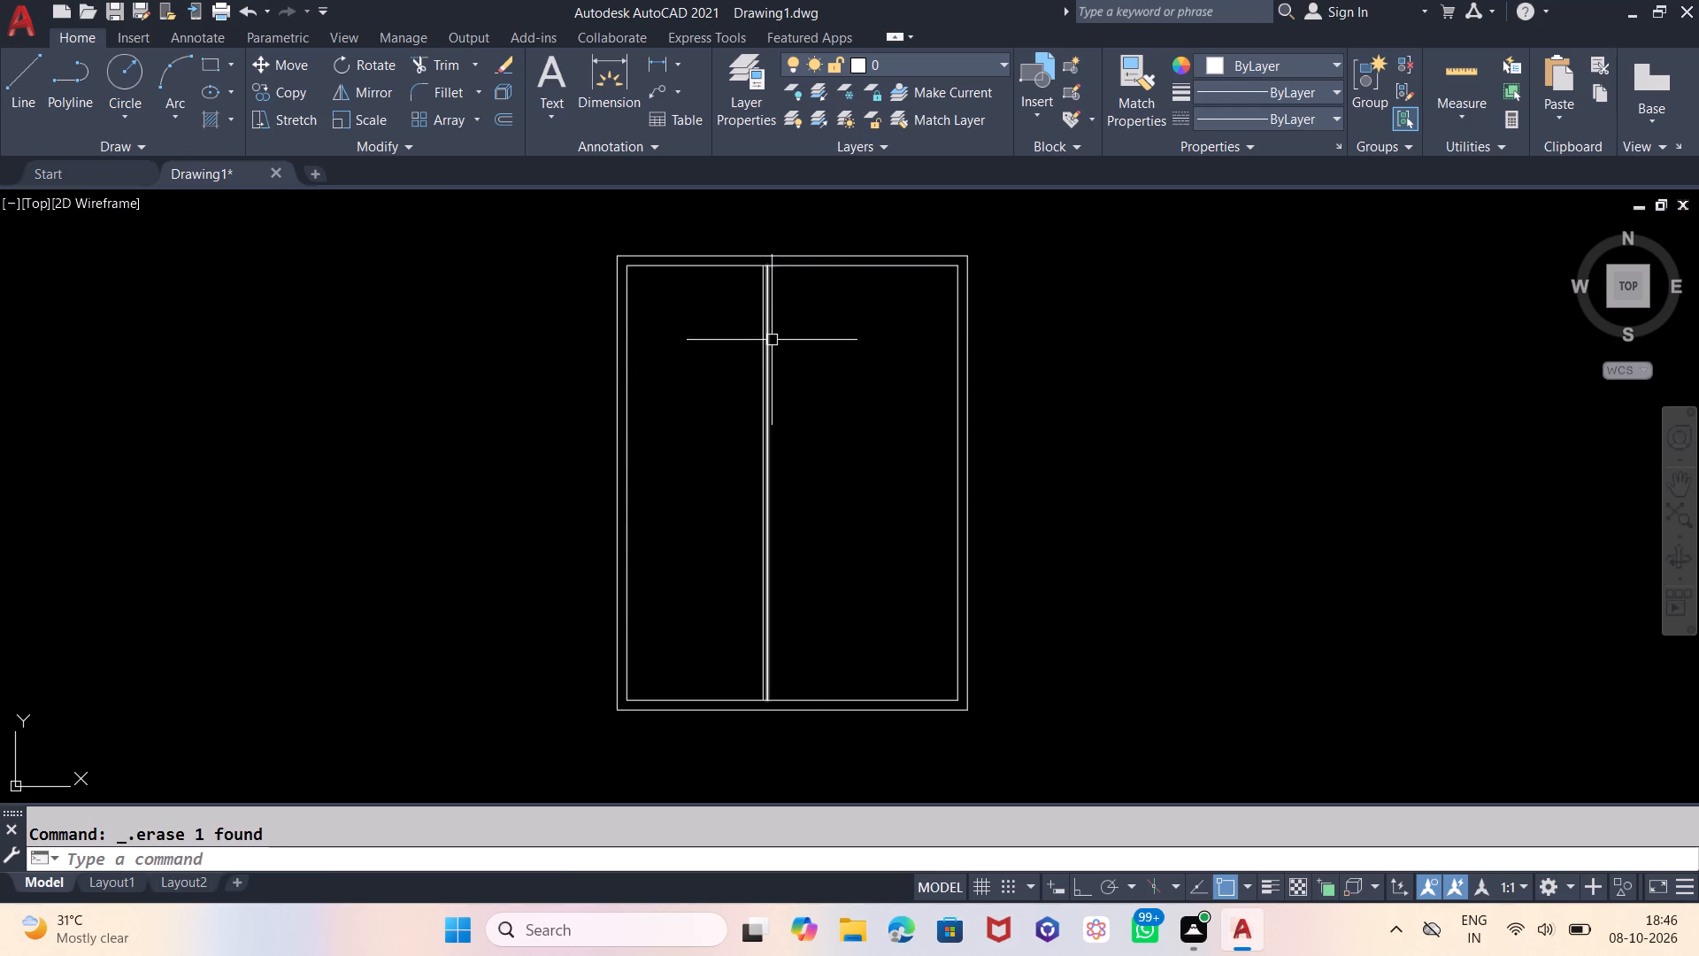
{"action": "left_click", "coordinate": [769, 344]}
{"action": "key", "text": "Delete"}
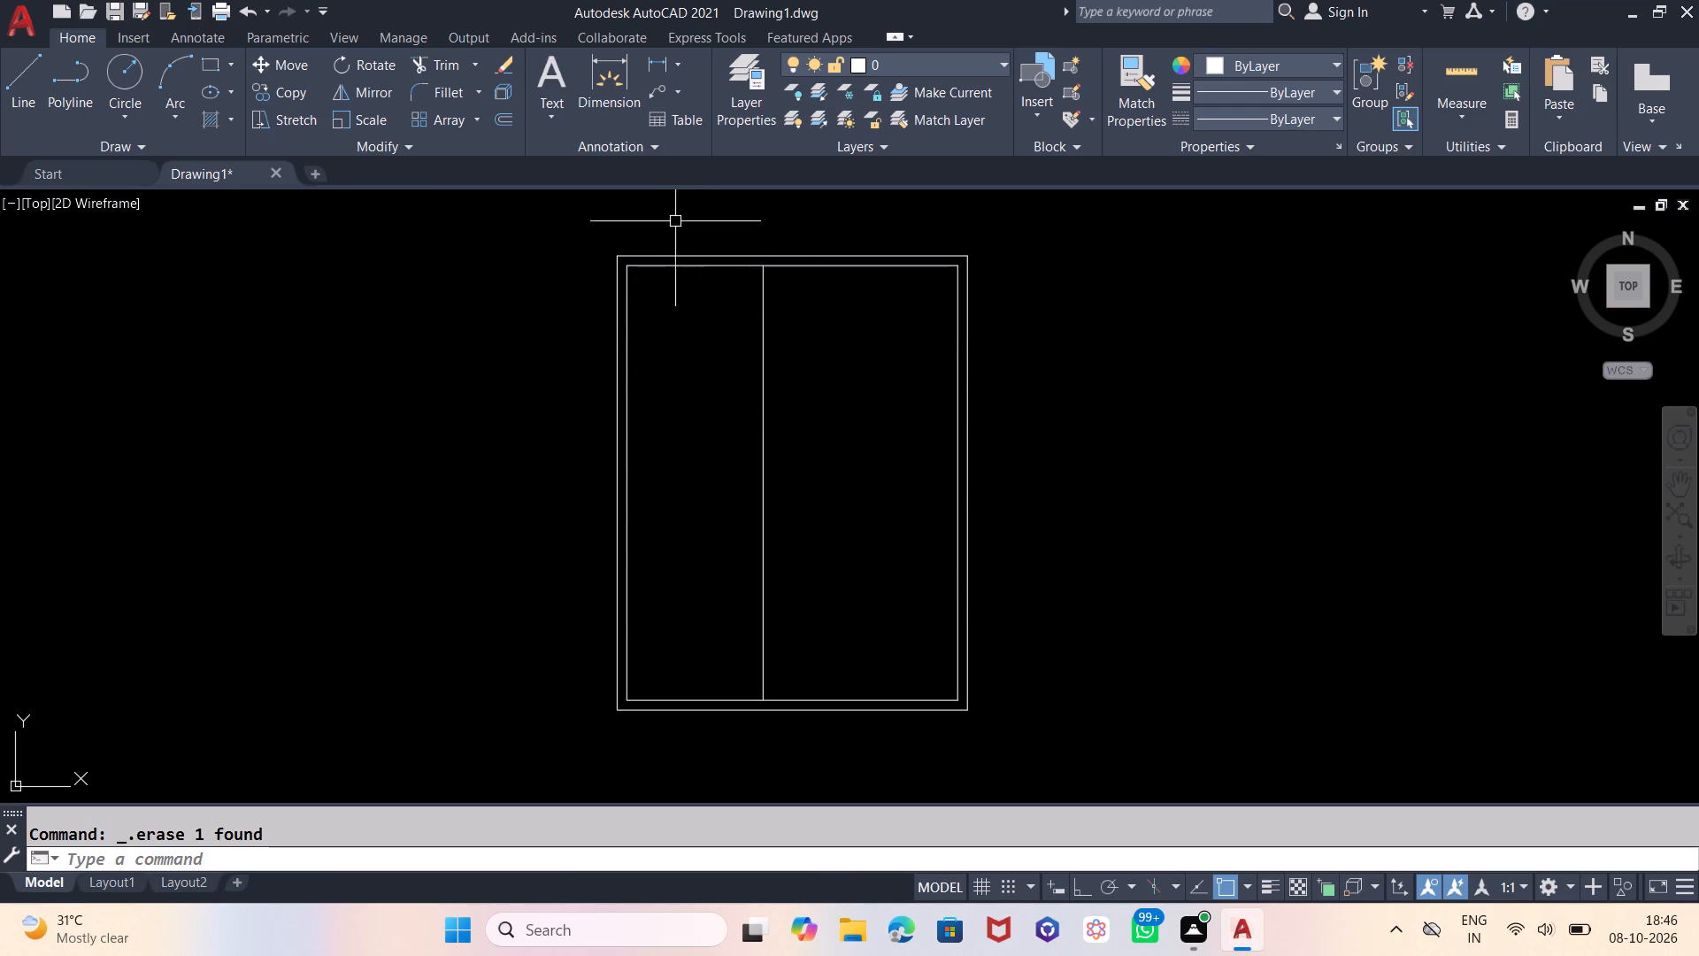
Offset the top inner wall line 12' downward to start a horizontal partition.
{"action": "key", "text": "o"}
{"action": "key", "text": "Return"}
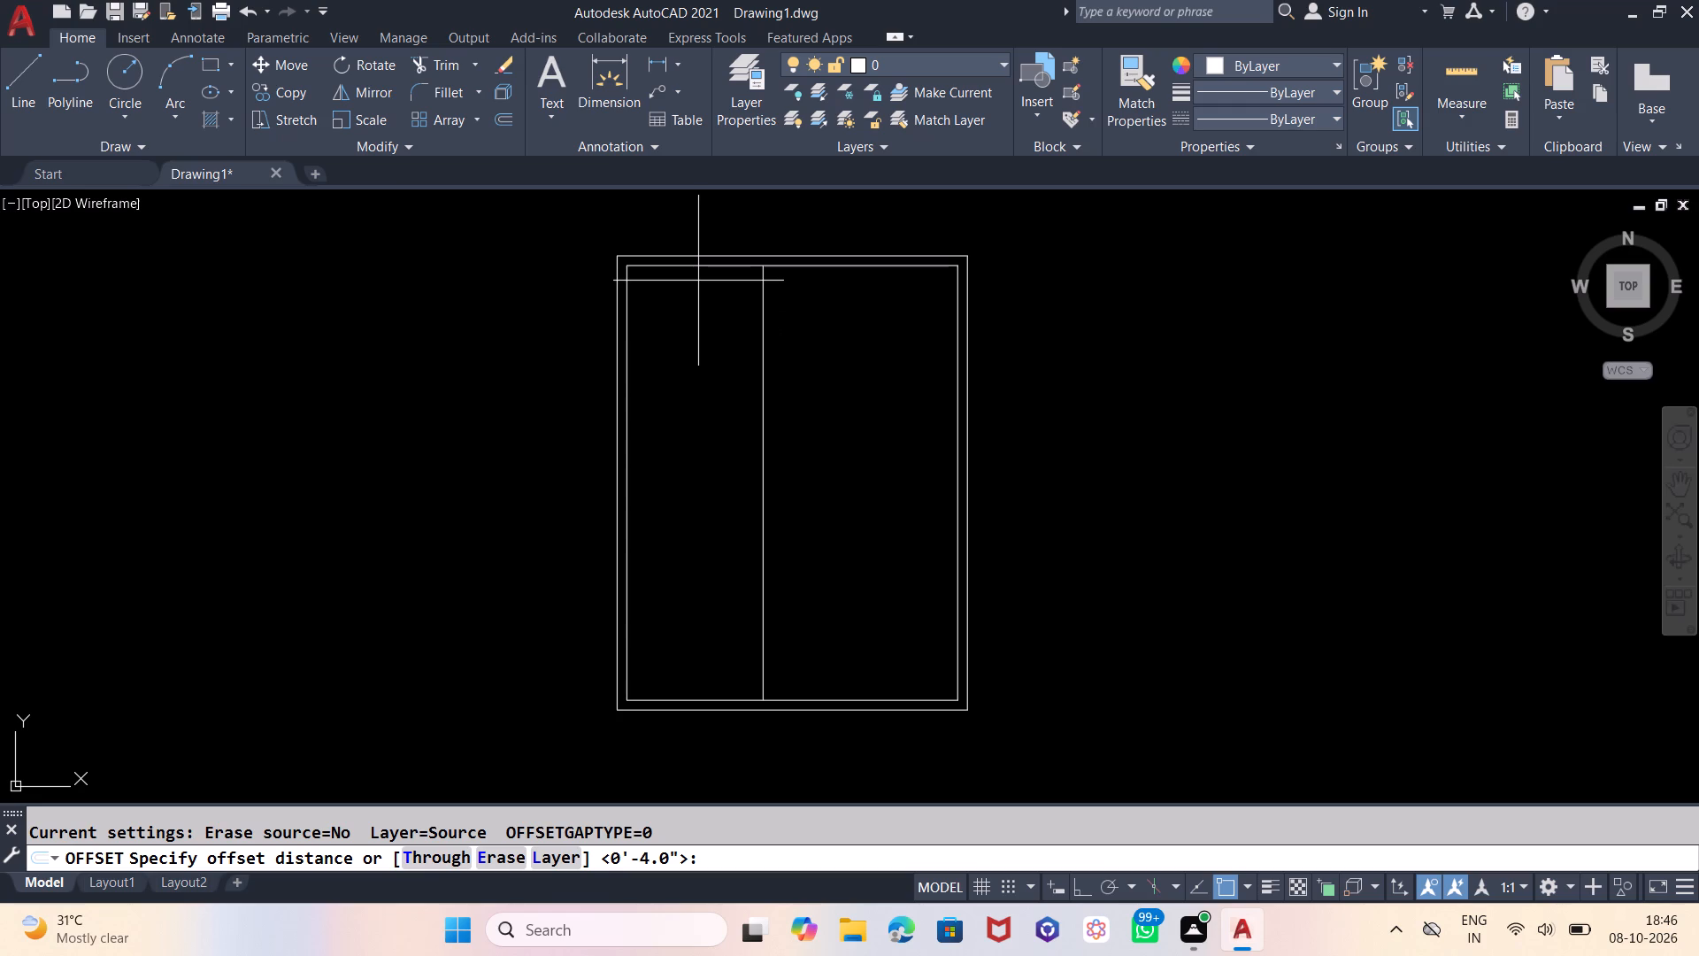
{"action": "type", "text": "12"}
{"action": "key", "text": "apostrophe"}
{"action": "key", "text": "Return"}
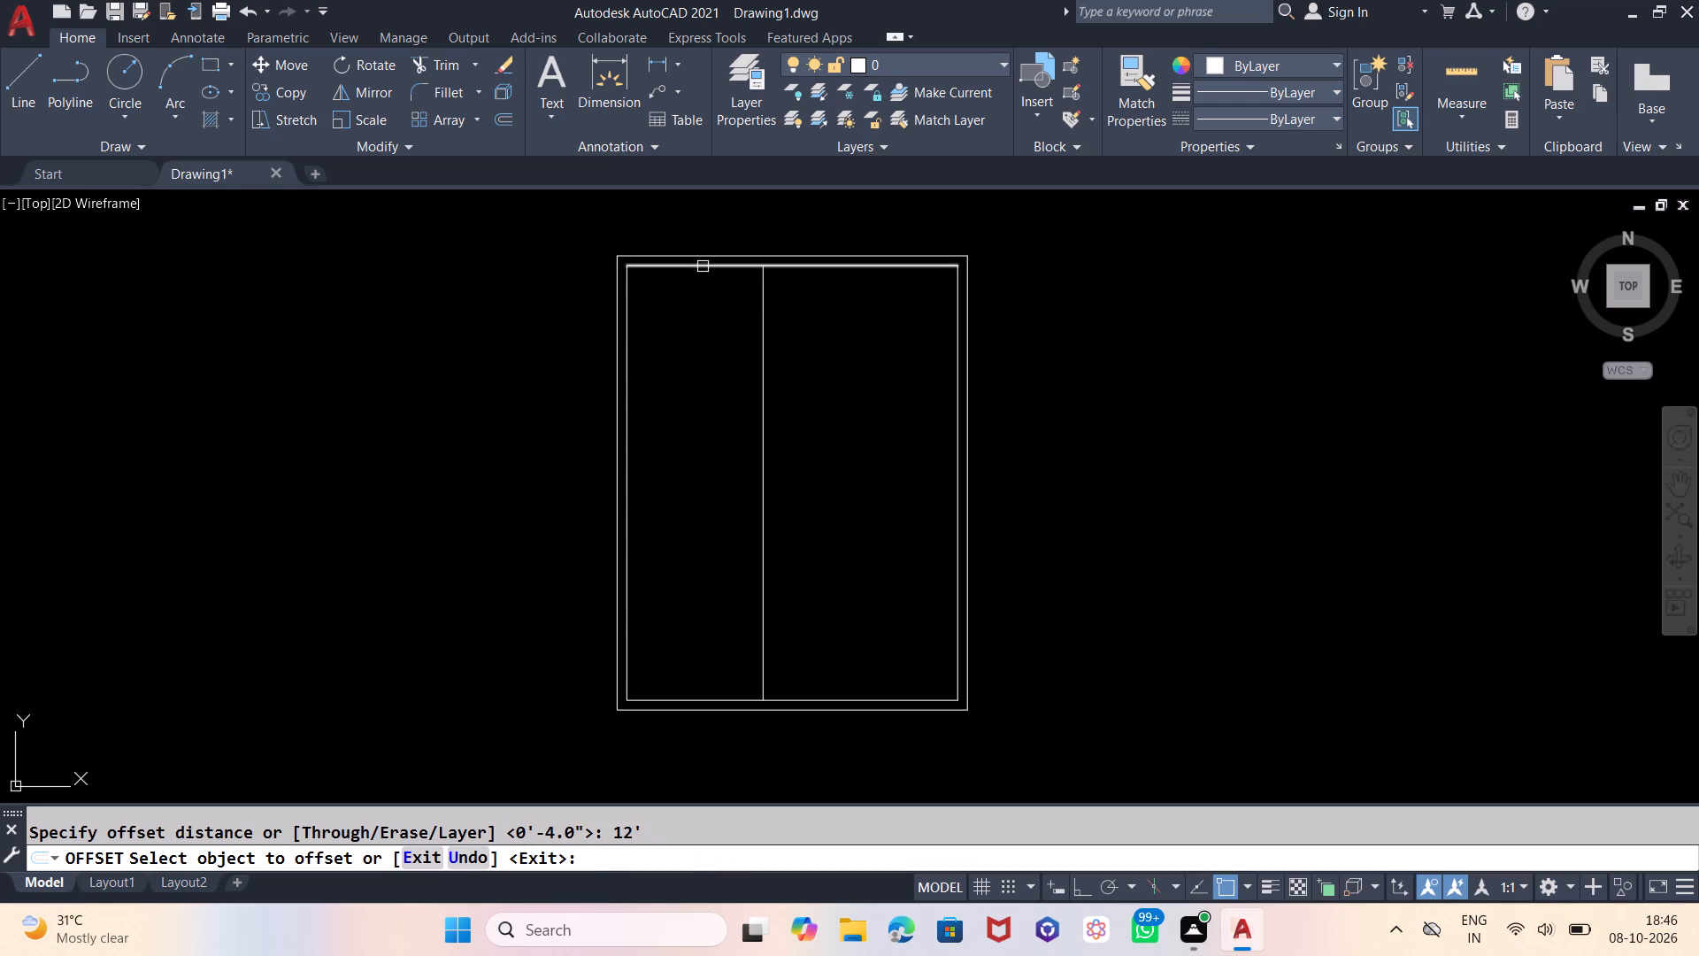
{"action": "left_click", "coordinate": [703, 267]}
{"action": "left_click", "coordinate": [726, 474]}
{"action": "key", "text": "Escape"}
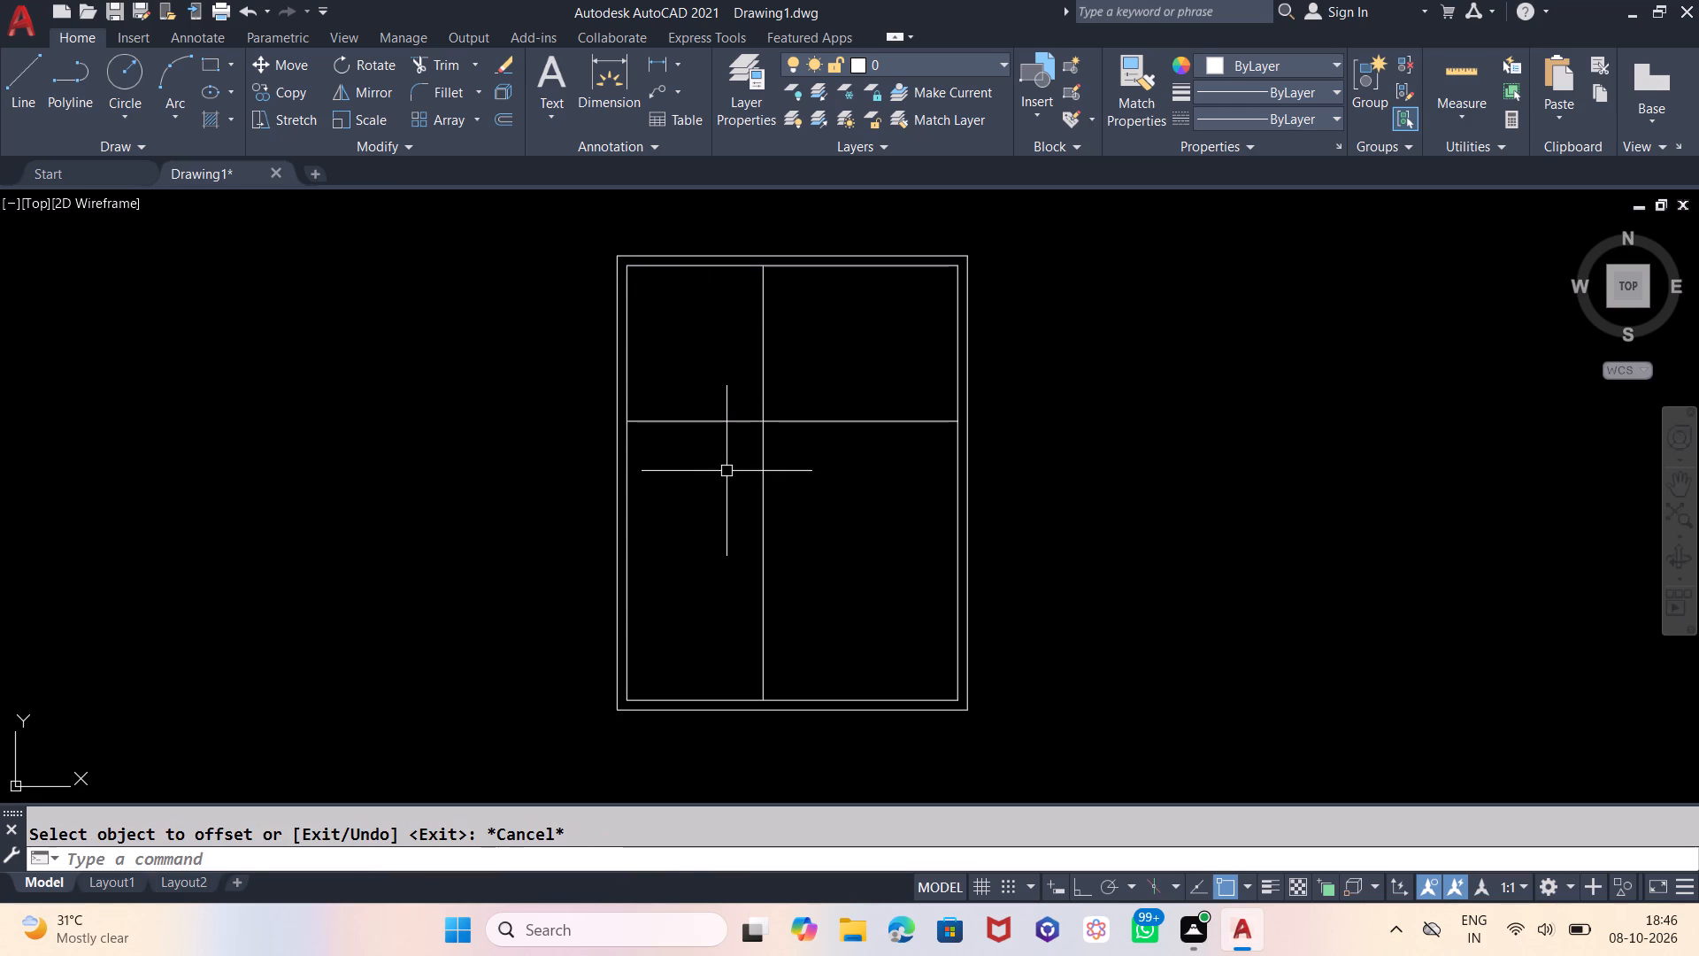
Offset the vertical partition line 6" to the right and the new horizontal line 6" downward to form 6" partitions.
{"action": "key", "text": "o"}
{"action": "key", "text": "Return"}
{"action": "key", "text": "6"}
{"action": "key", "text": "Return"}
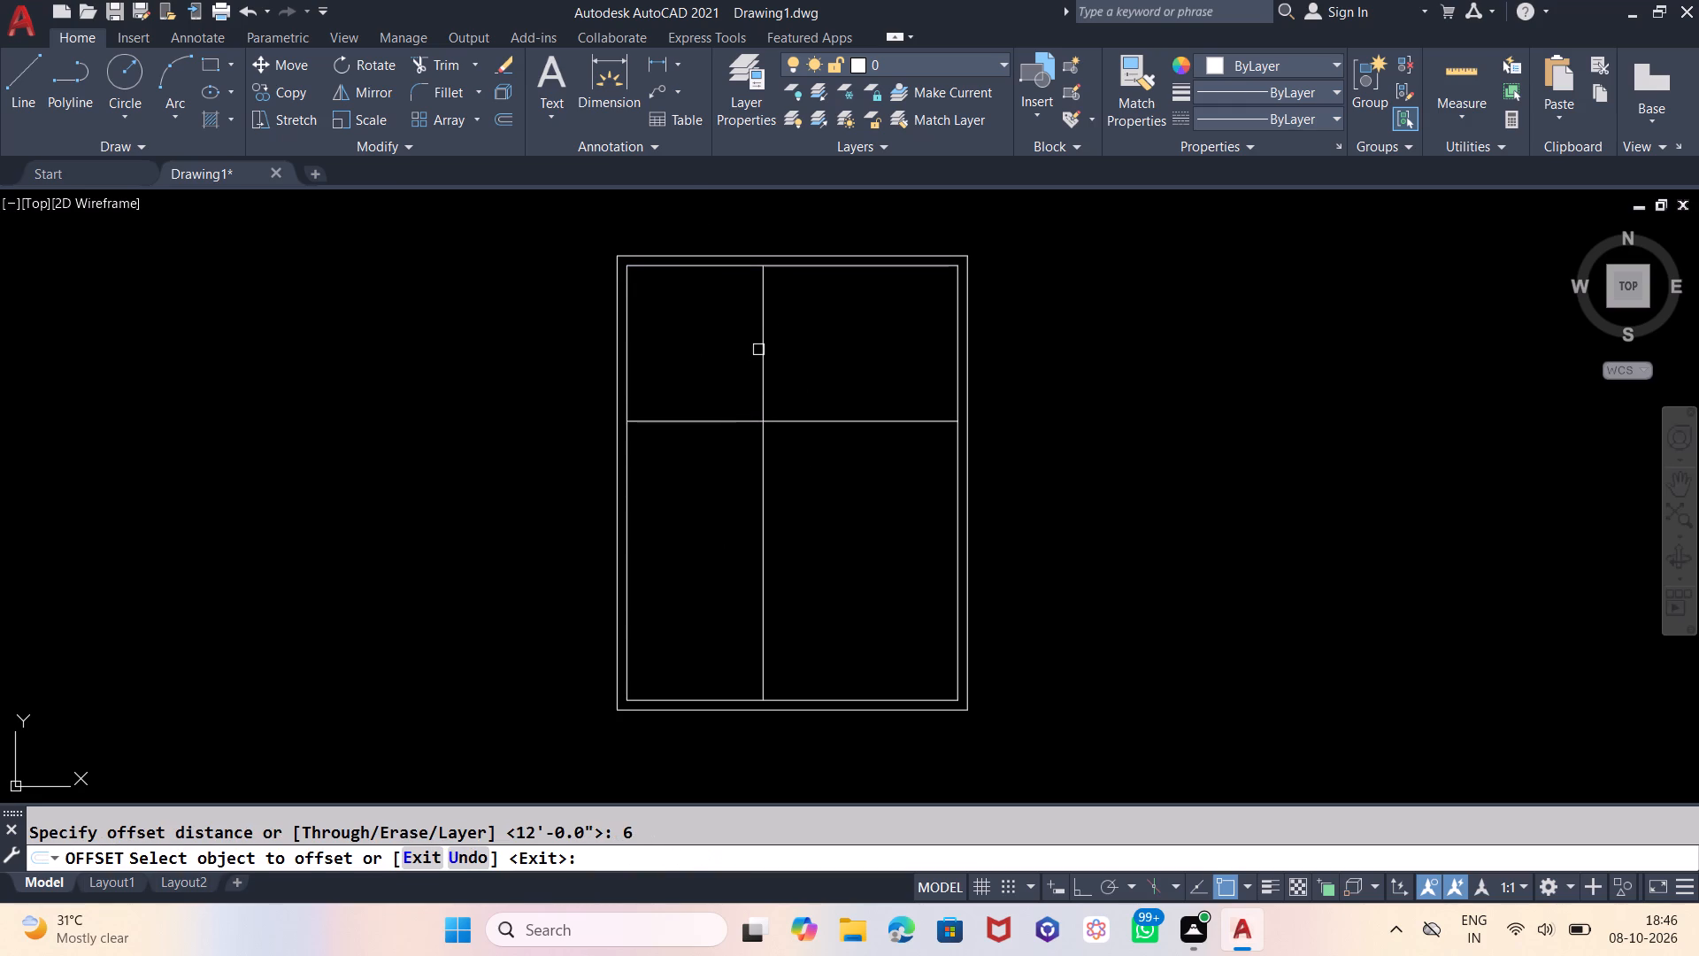
{"action": "left_click", "coordinate": [759, 348]}
{"action": "left_click", "coordinate": [794, 352]}
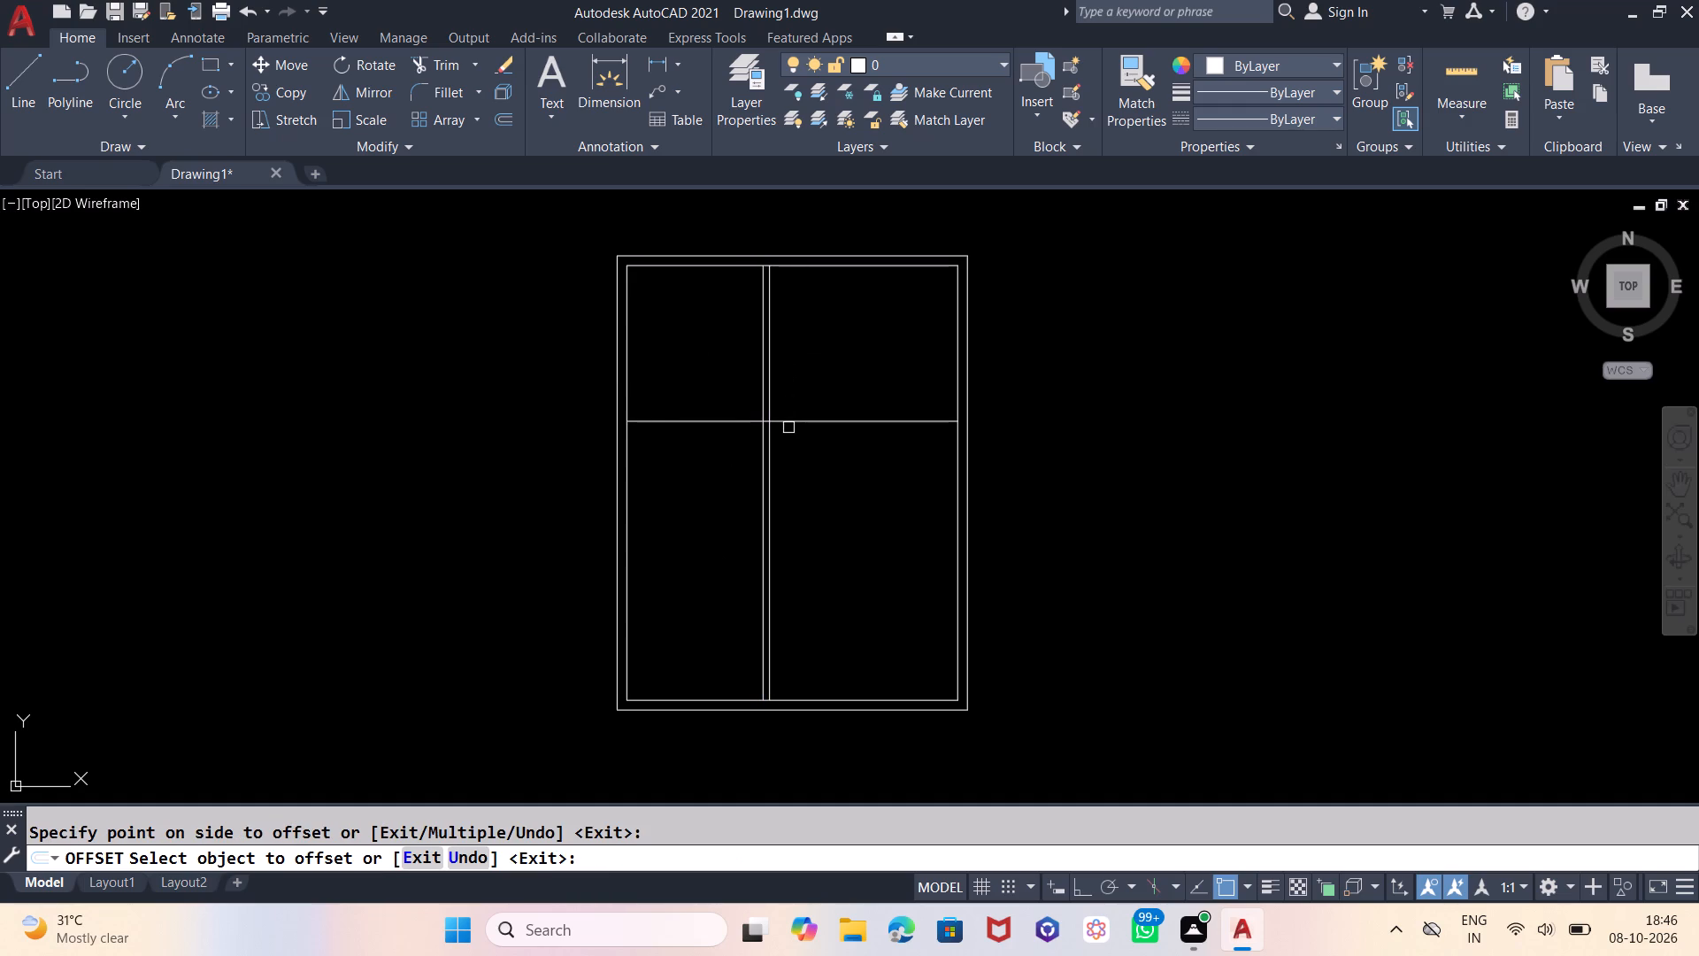
{"action": "left_click", "coordinate": [788, 424]}
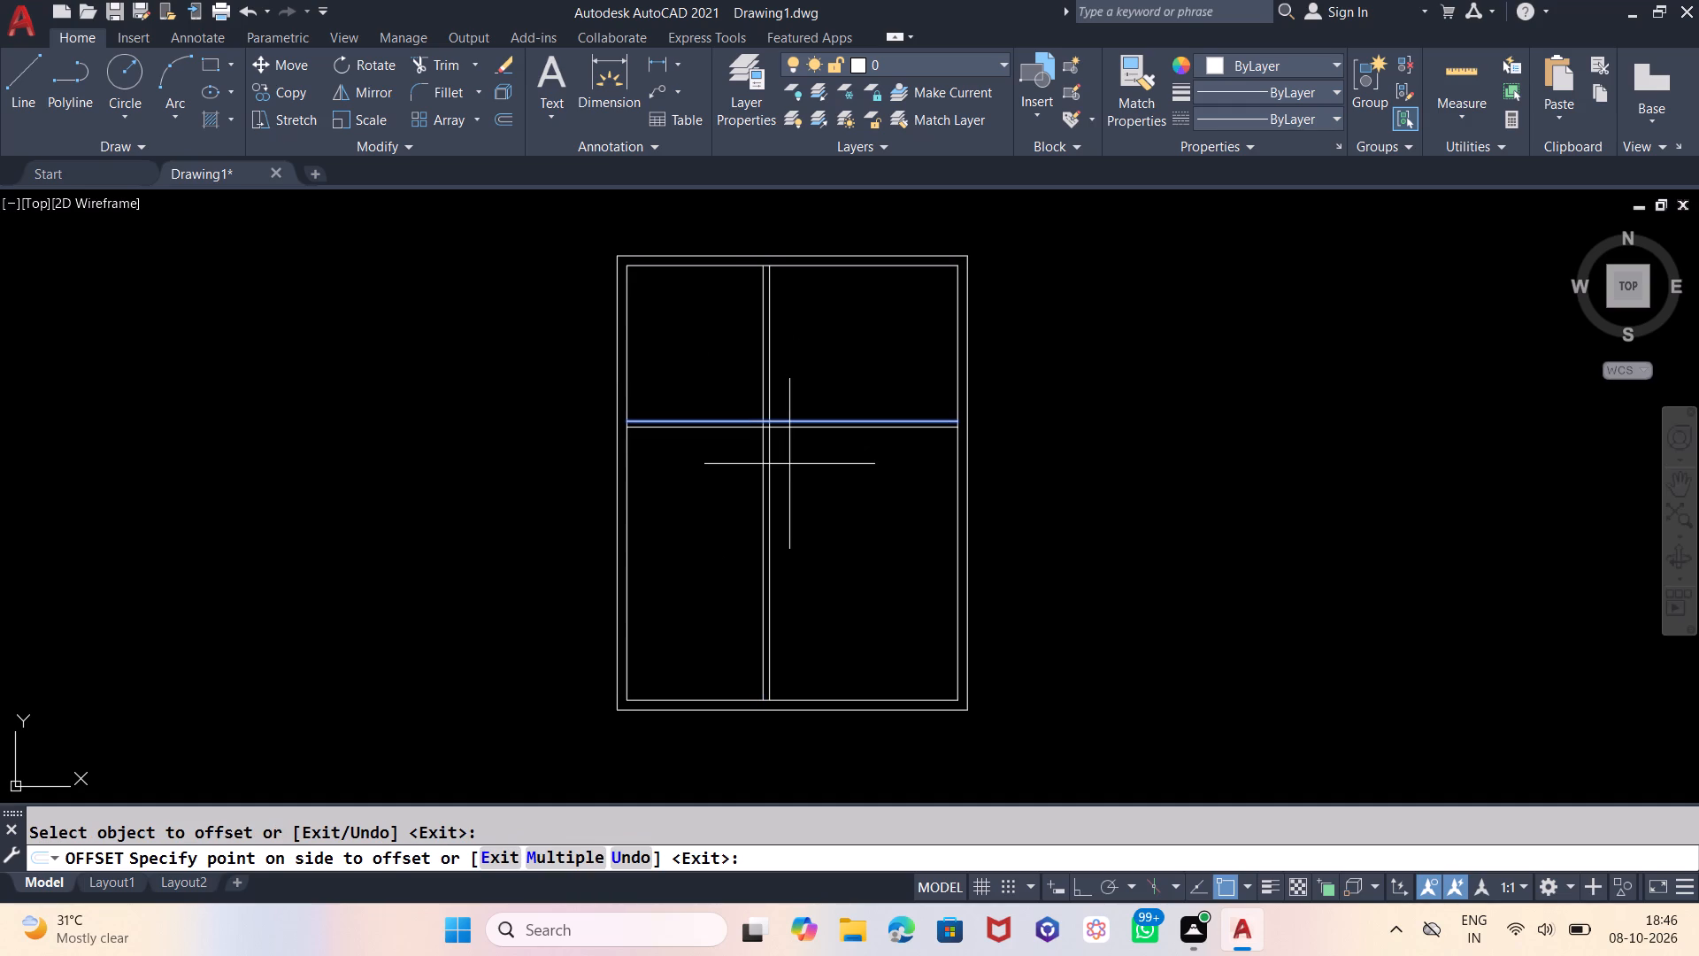
{"action": "left_click", "coordinate": [789, 464]}
{"action": "key", "text": "Escape"}
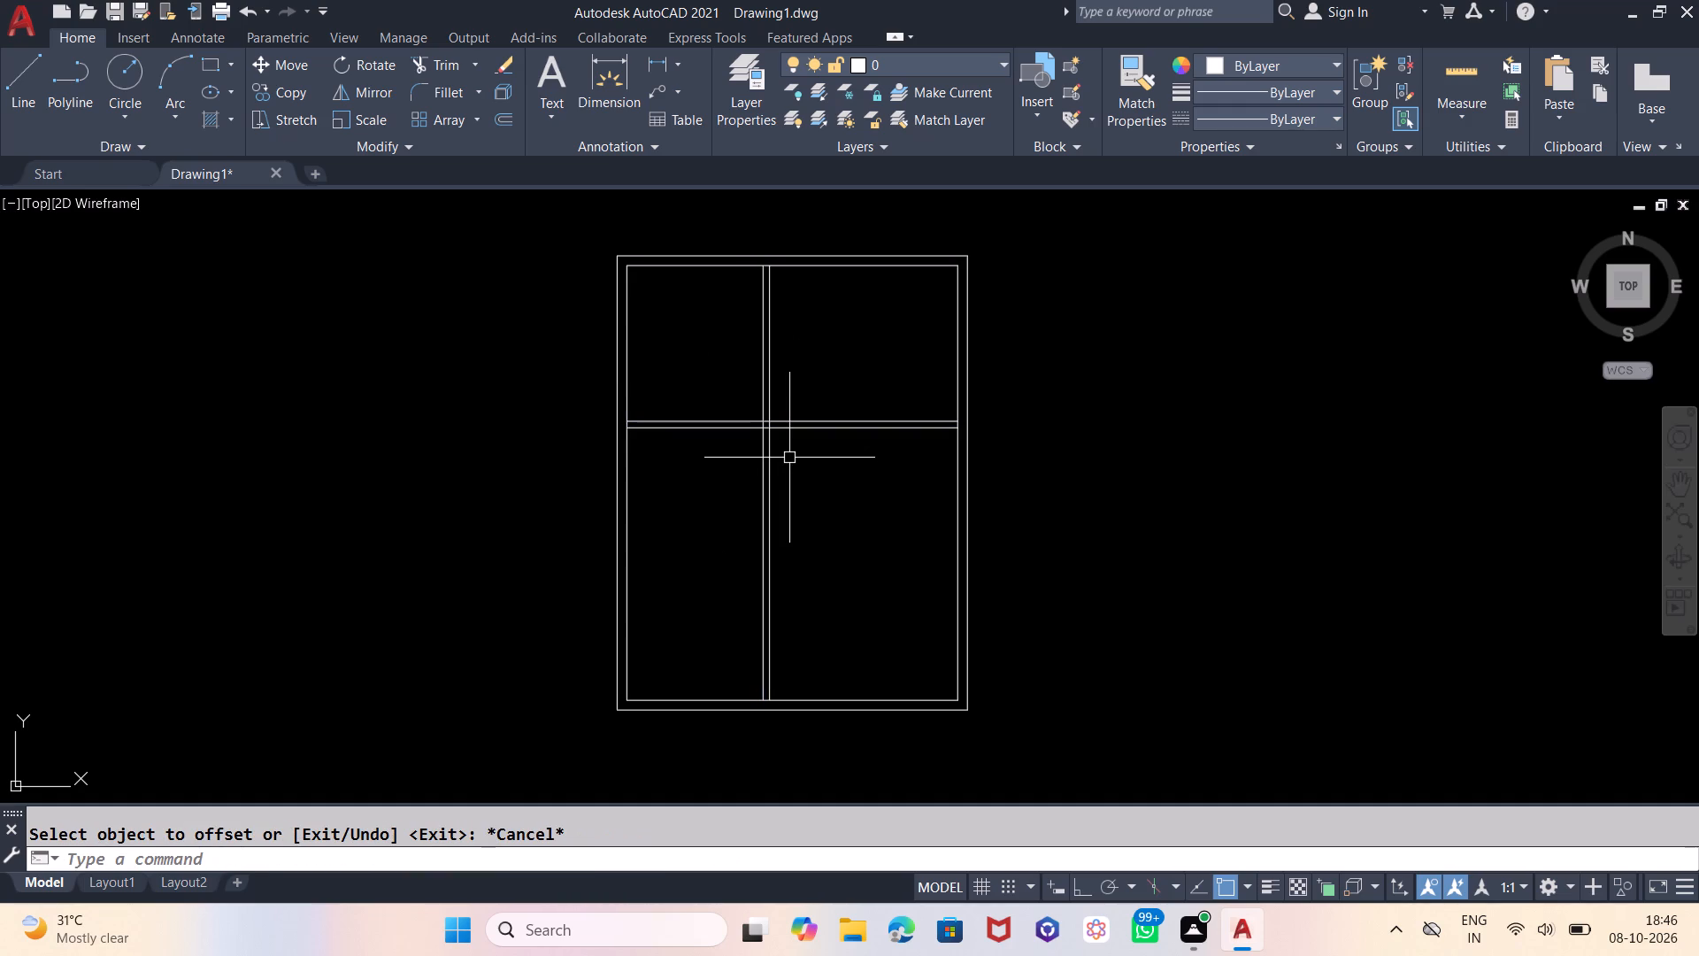
Offset the right-hand line of the vertical partition 4' to the right to start a second vertical partition.
{"action": "key", "text": "o"}
{"action": "key", "text": "Return"}
{"action": "key", "text": "4"}
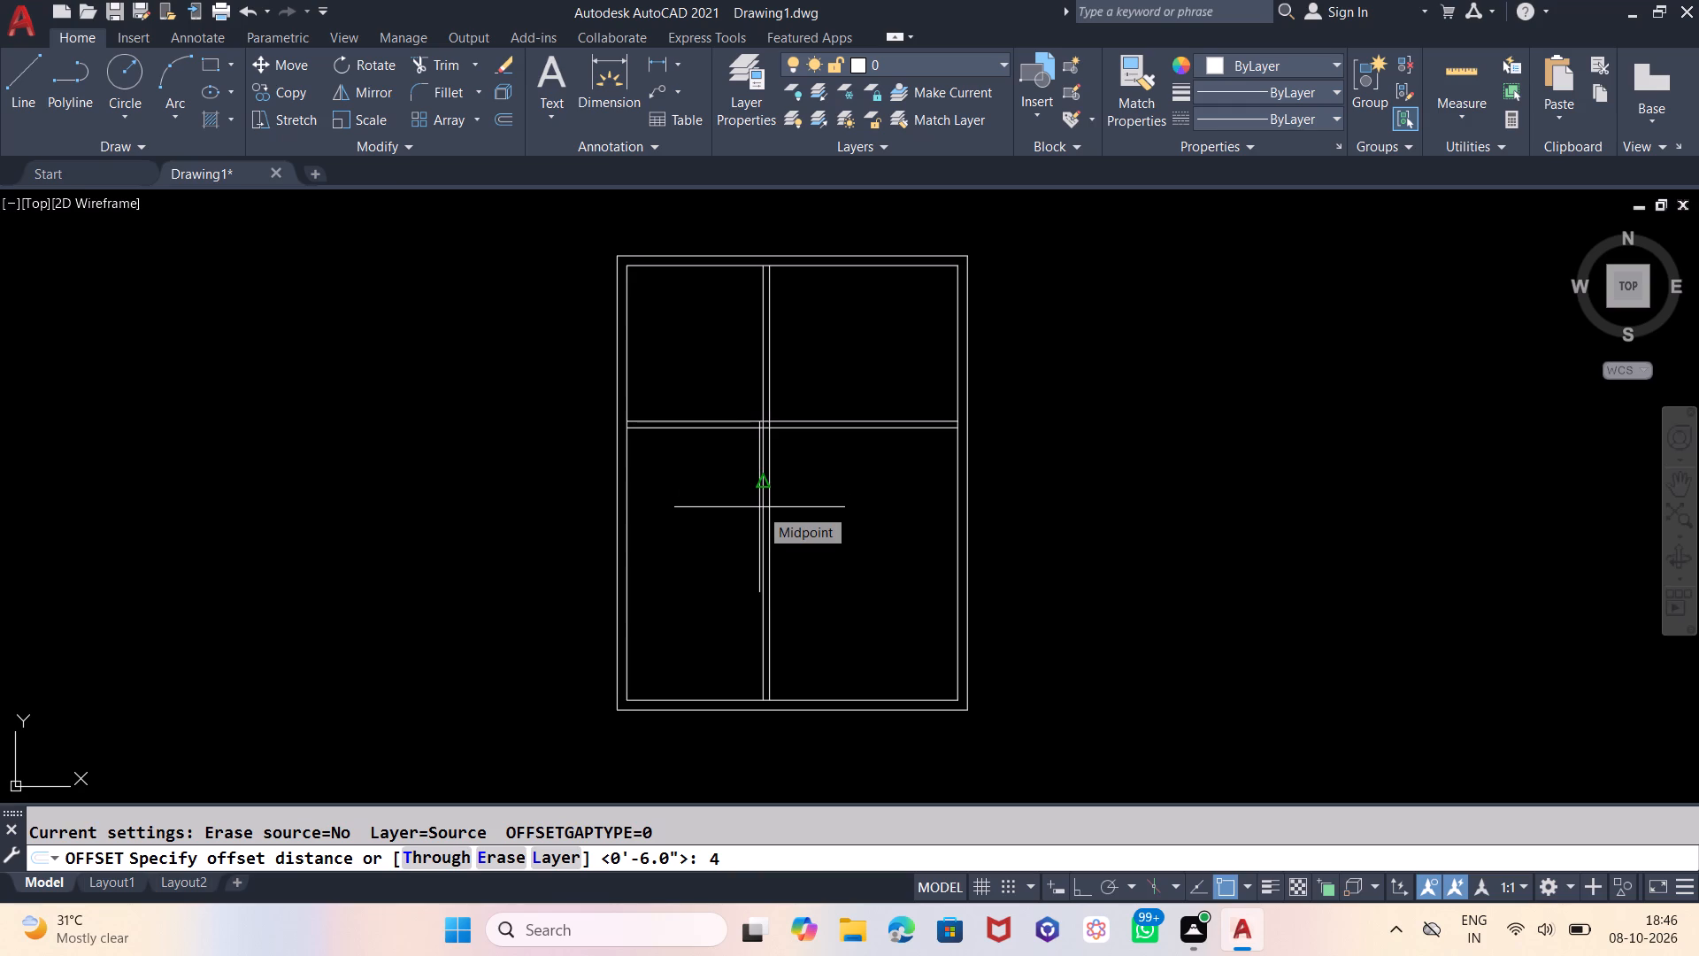
{"action": "key", "text": "apostrophe"}
{"action": "key", "text": "Return"}
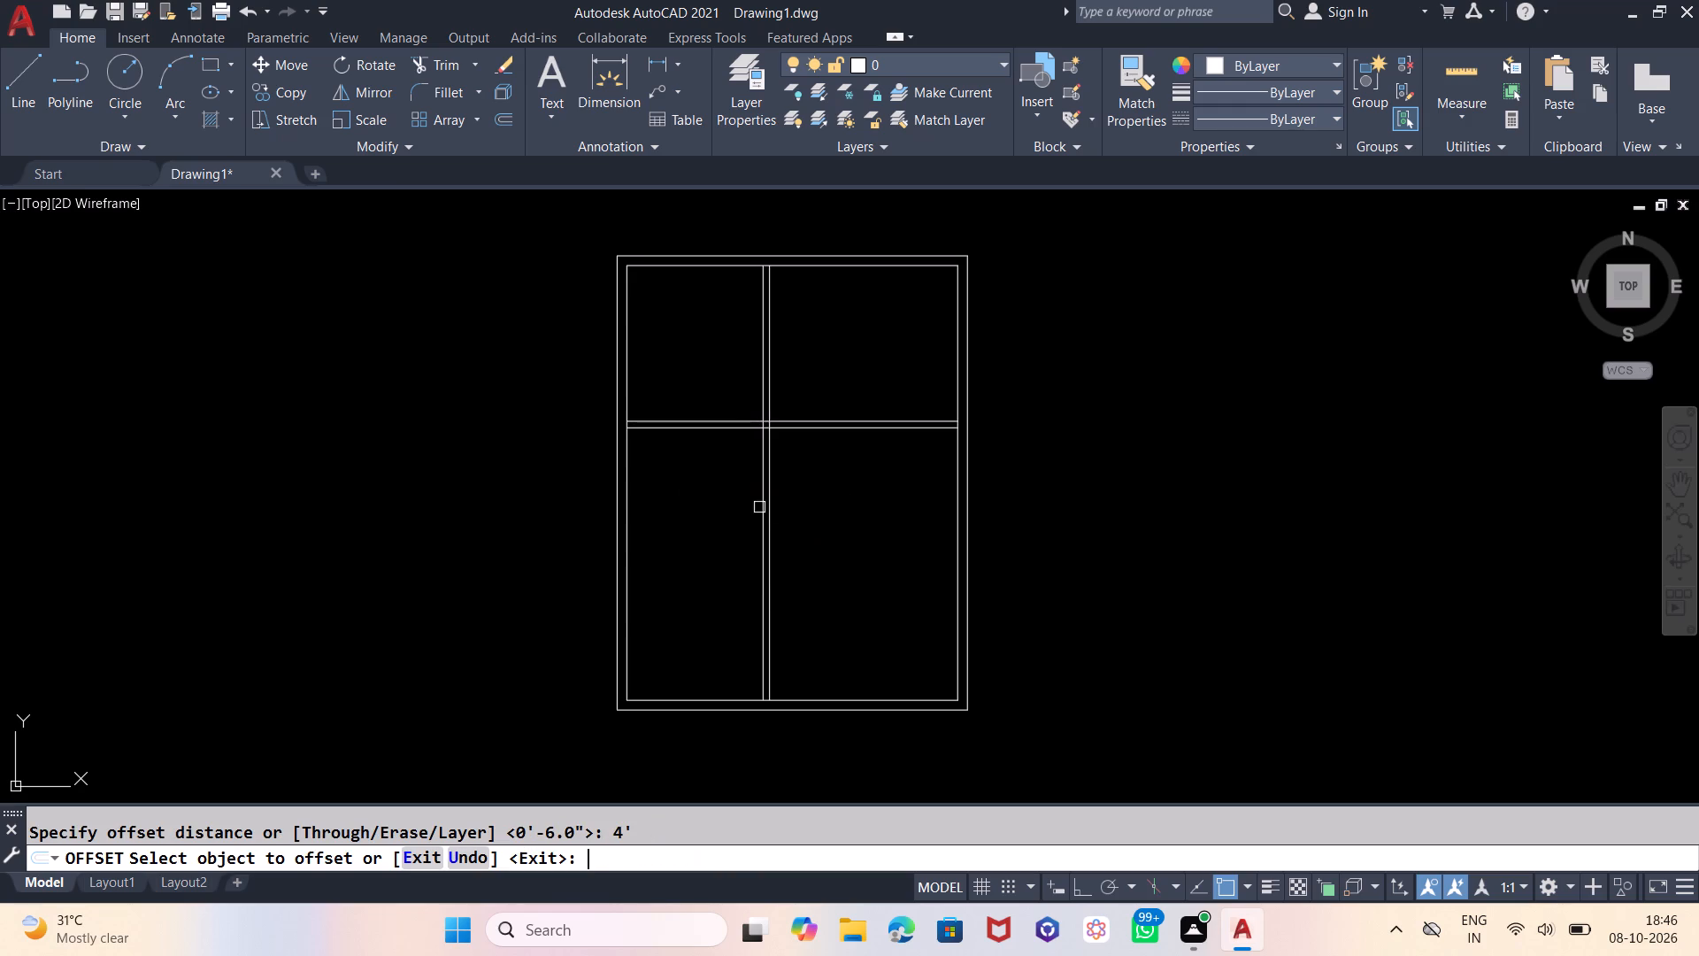
{"action": "left_click", "coordinate": [773, 295]}
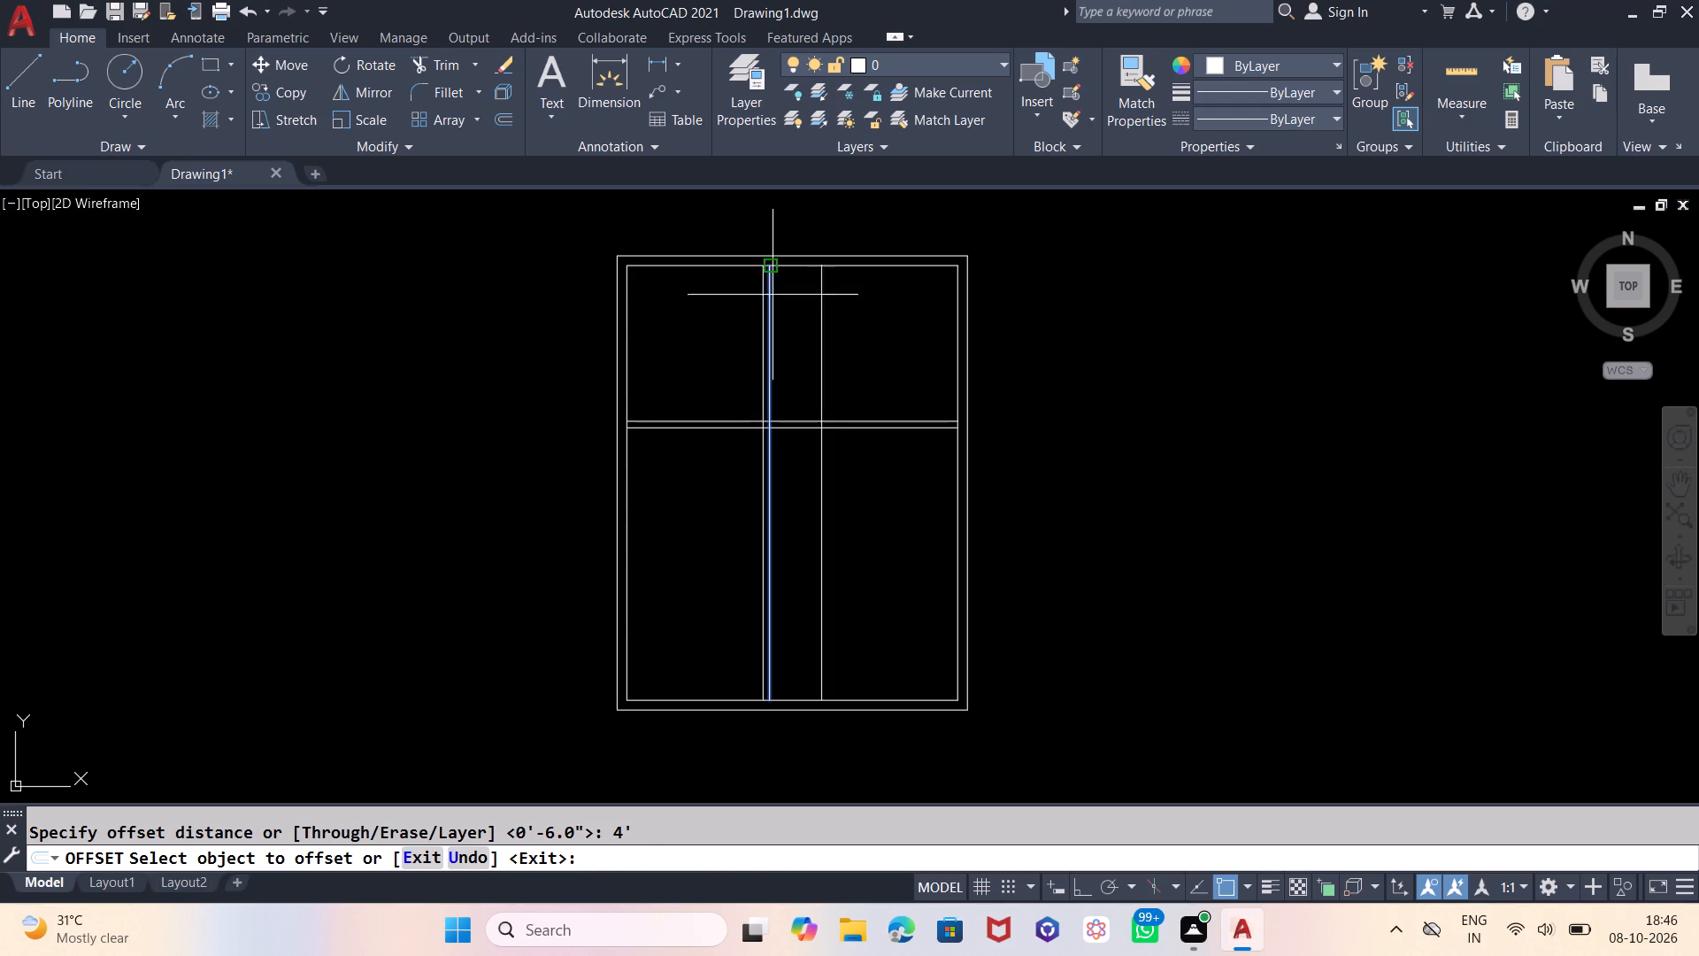
{"action": "left_click", "coordinate": [892, 307]}
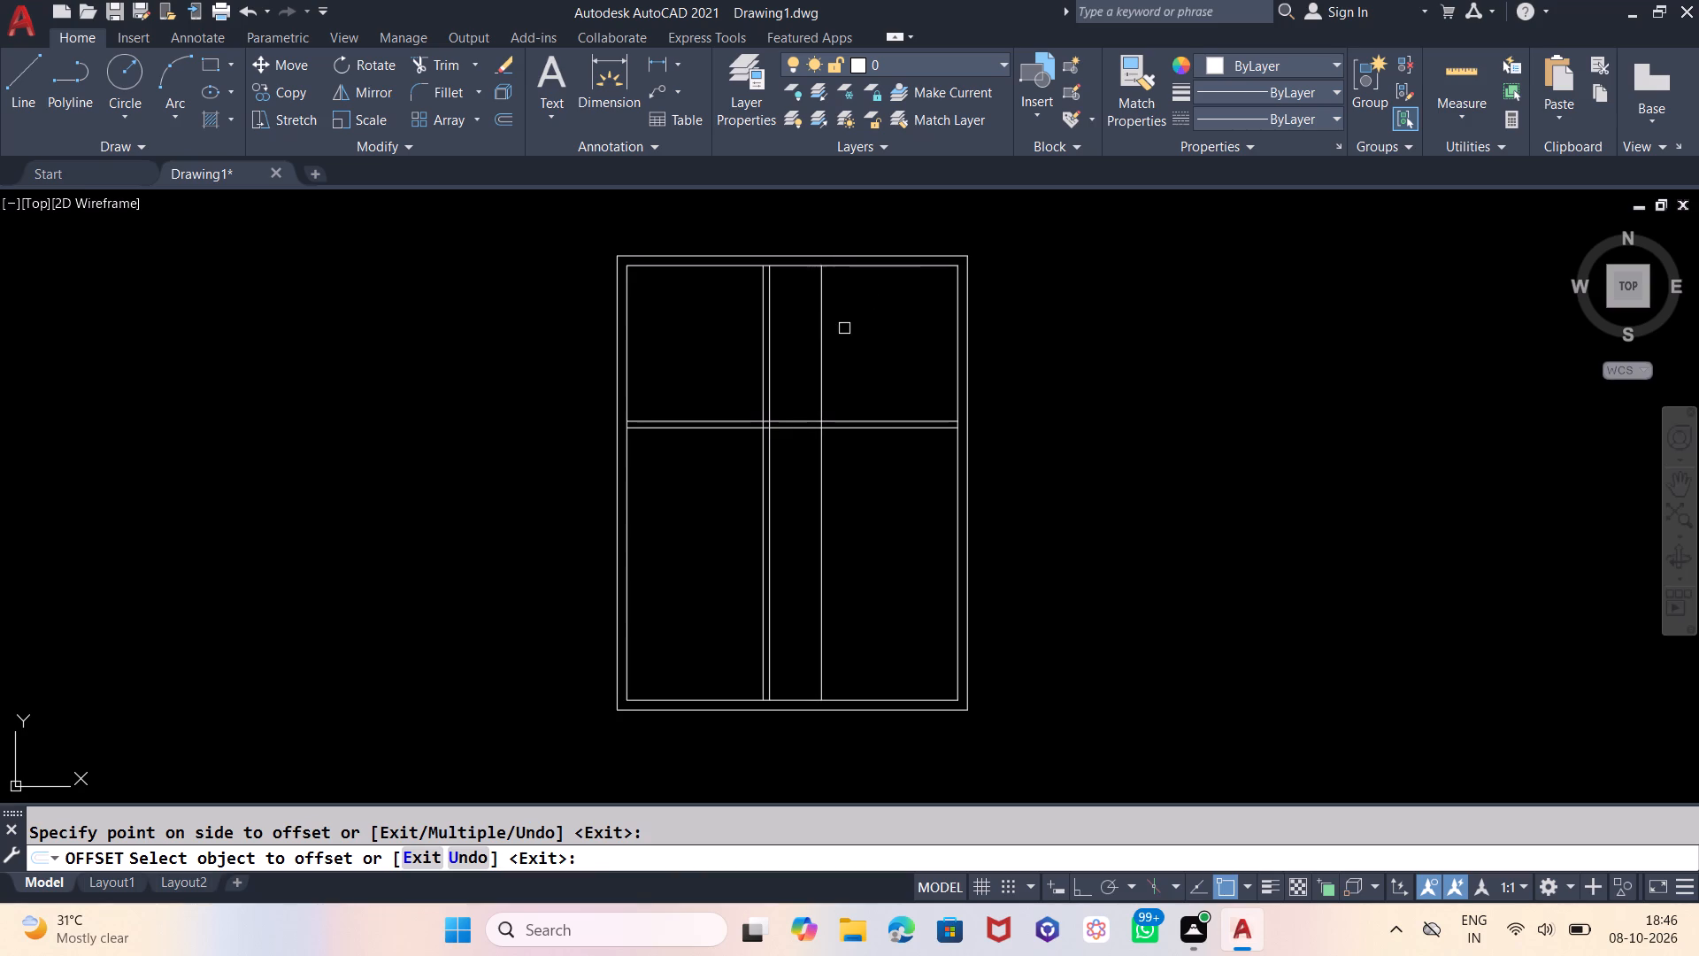
{"action": "key", "text": "Escape"}
Offset the top inner wall line 7' downward to start an upper horizontal partition.
{"action": "key", "text": "o"}
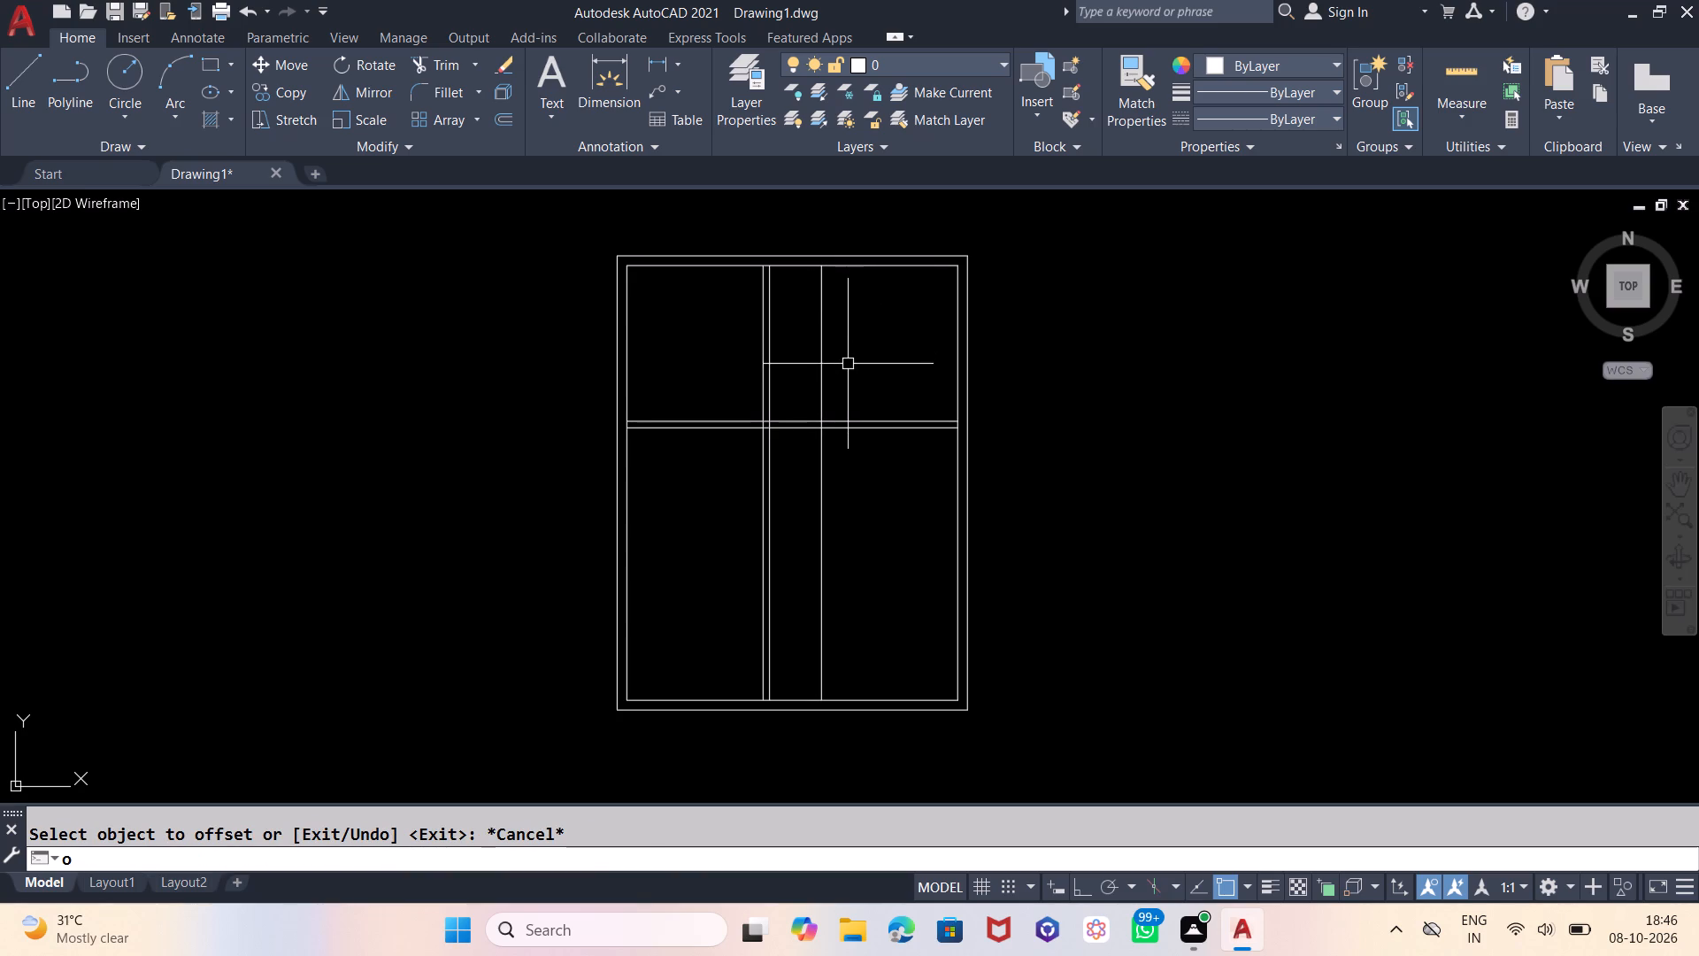
{"action": "key", "text": "Return"}
{"action": "key", "text": "7"}
{"action": "key", "text": "apostrophe"}
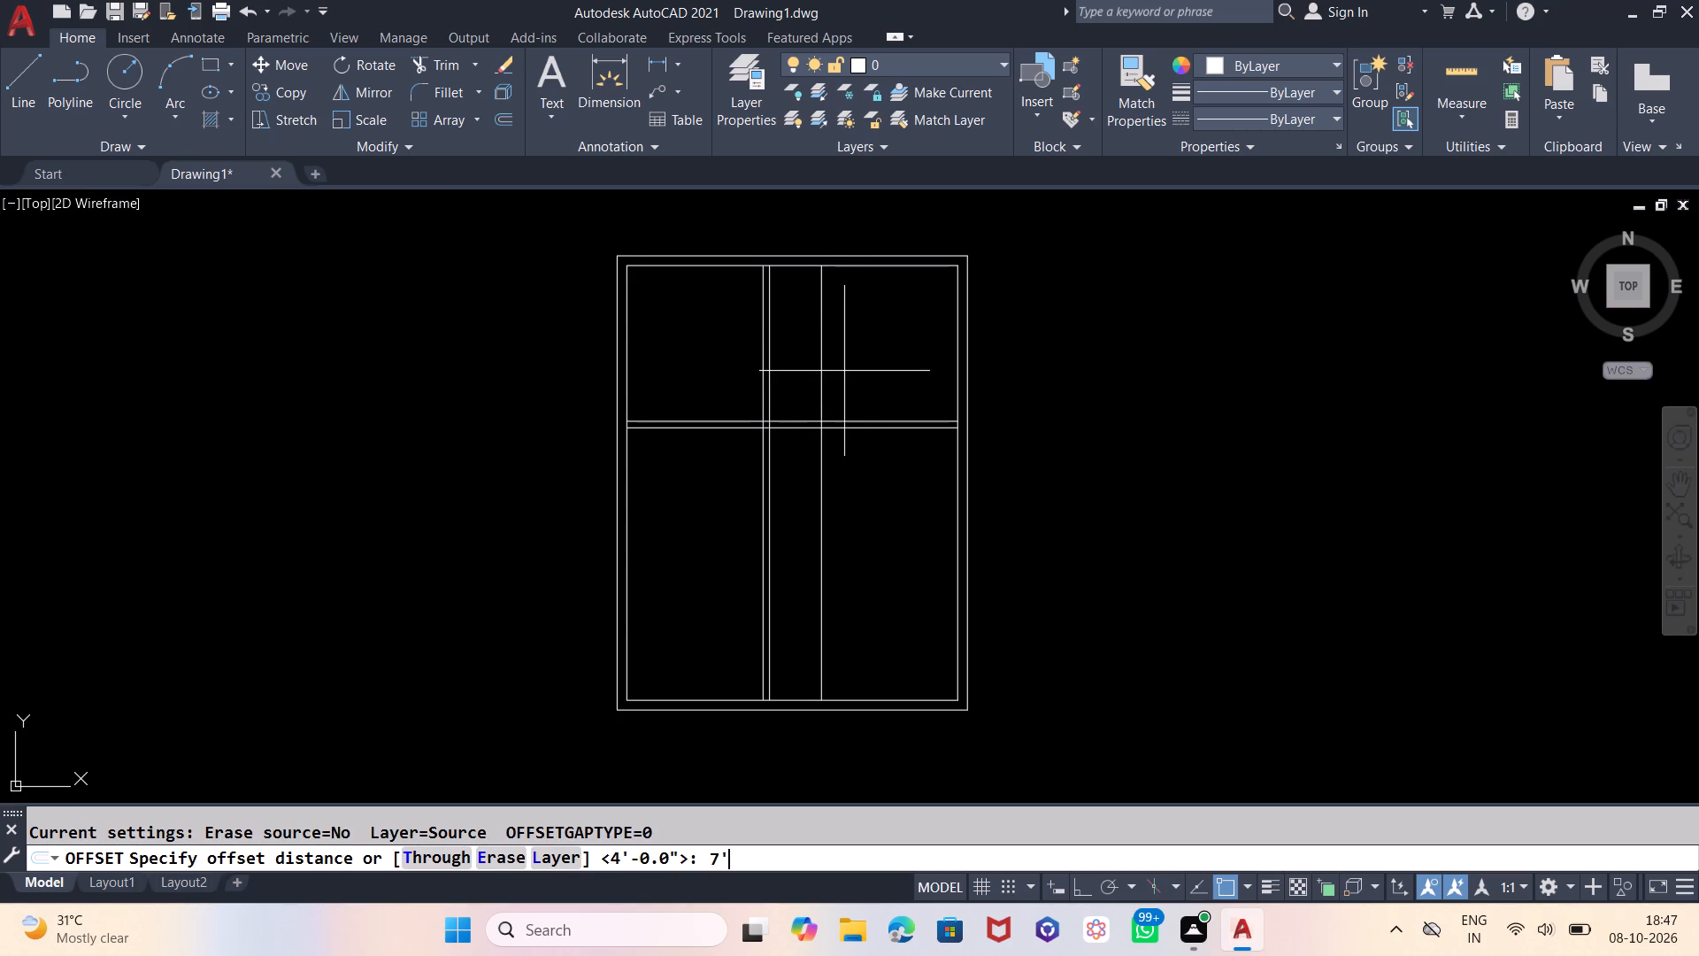
{"action": "key", "text": "Return"}
{"action": "left_click", "coordinate": [799, 268]}
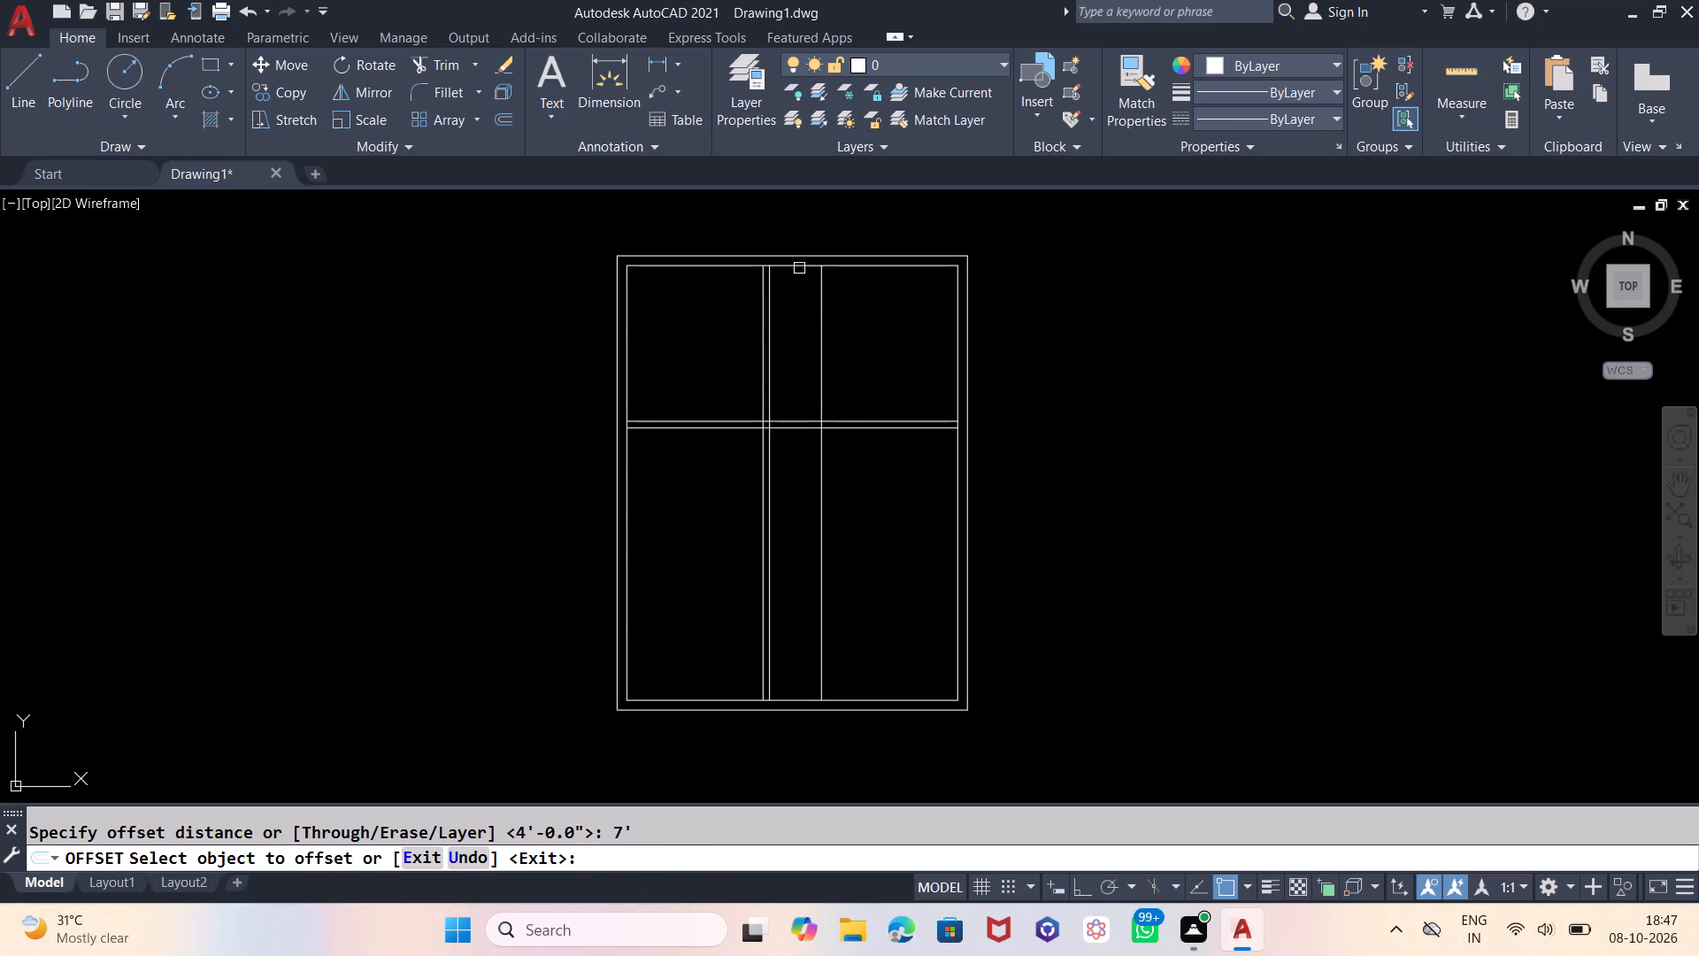
{"action": "left_click", "coordinate": [805, 368]}
{"action": "key", "text": "Escape"}
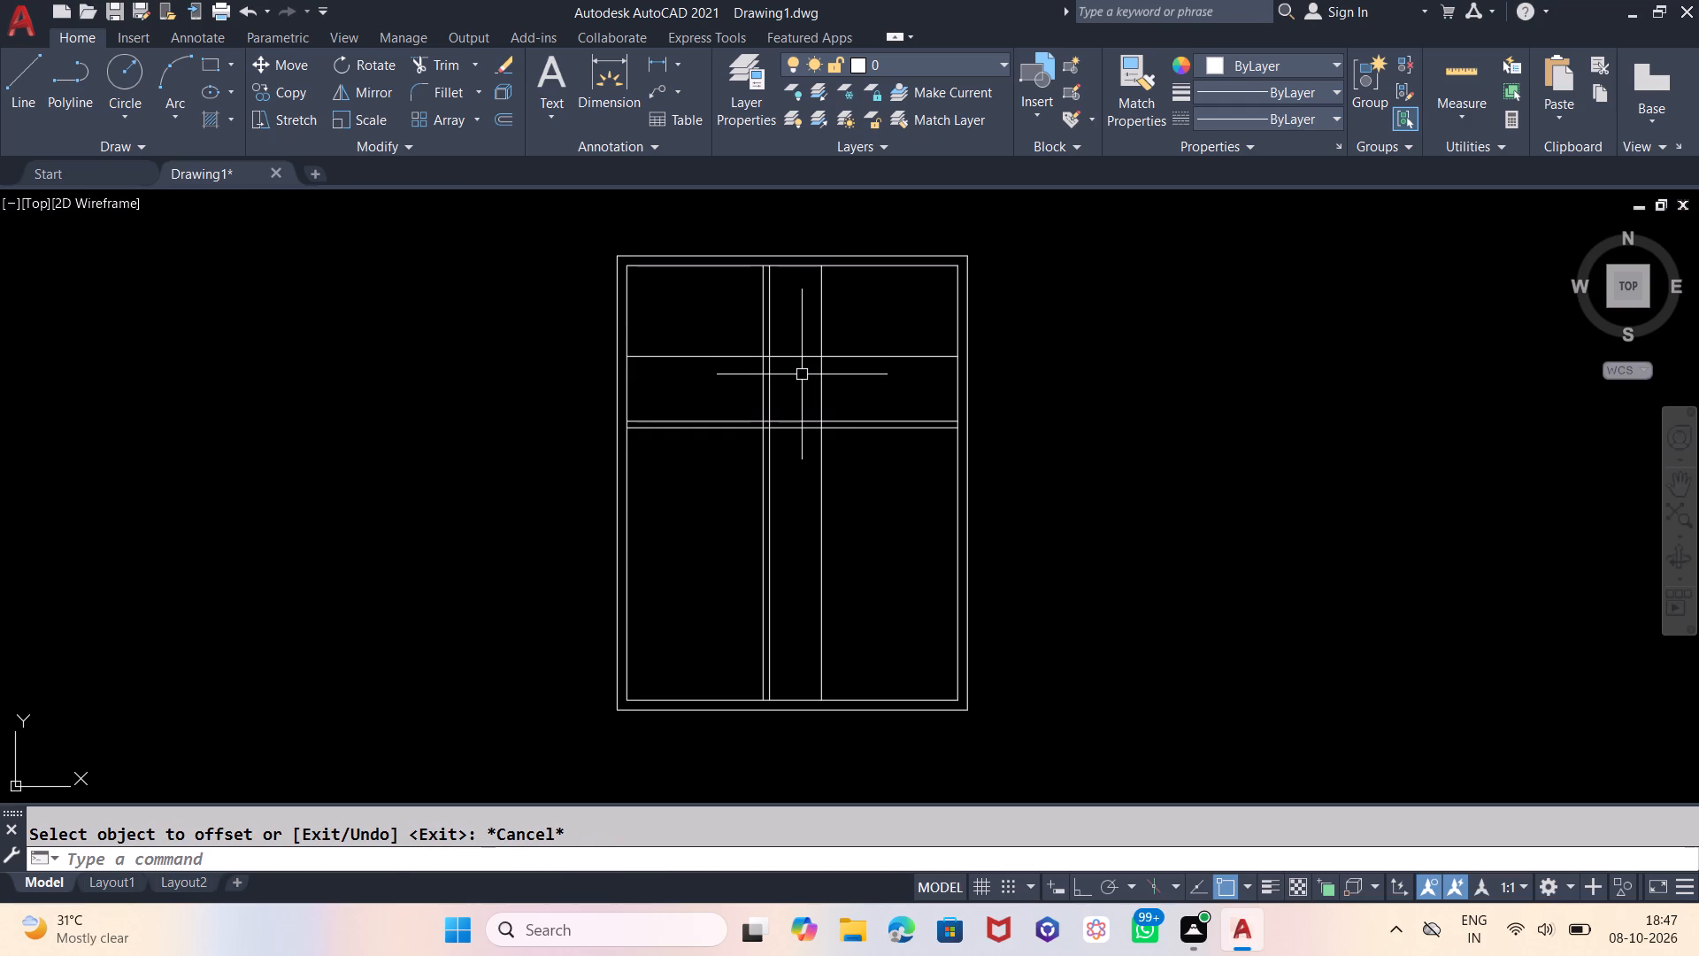
Offset the second vertical partition line 6" to the right and the upper horizontal partition line 6" downward.
{"action": "key", "text": "o"}
{"action": "key", "text": "Return"}
{"action": "key", "text": "4"}
{"action": "key", "text": "BackSpace"}
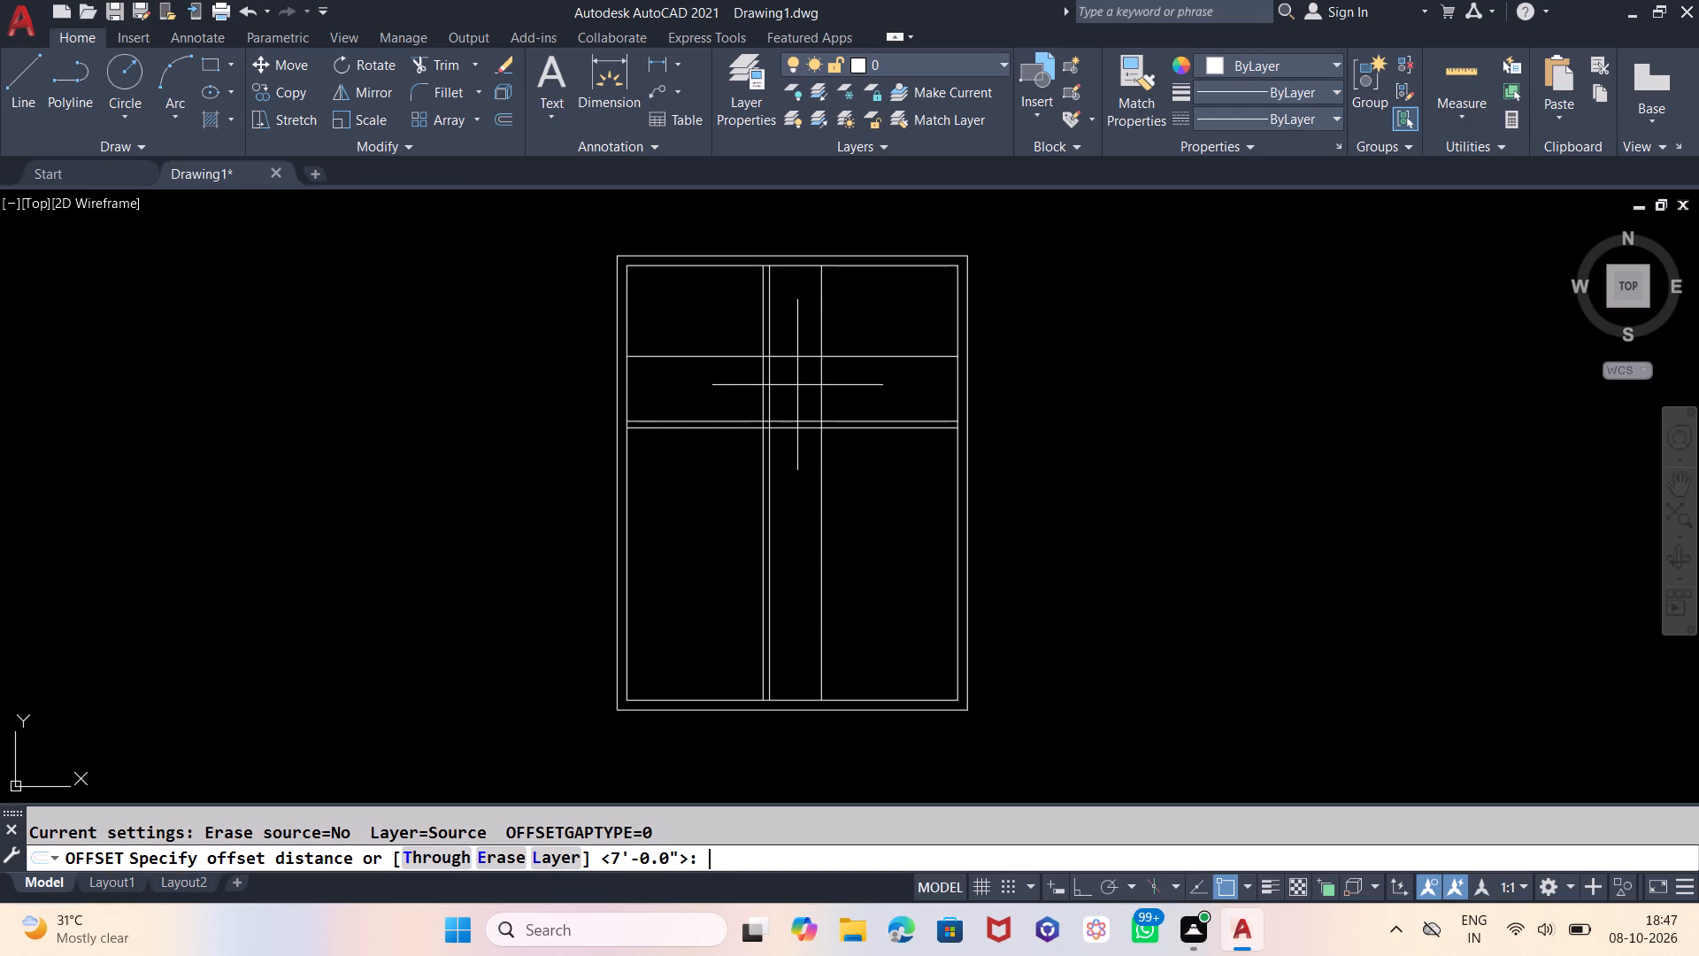
{"action": "key", "text": "6"}
{"action": "key", "text": "Return"}
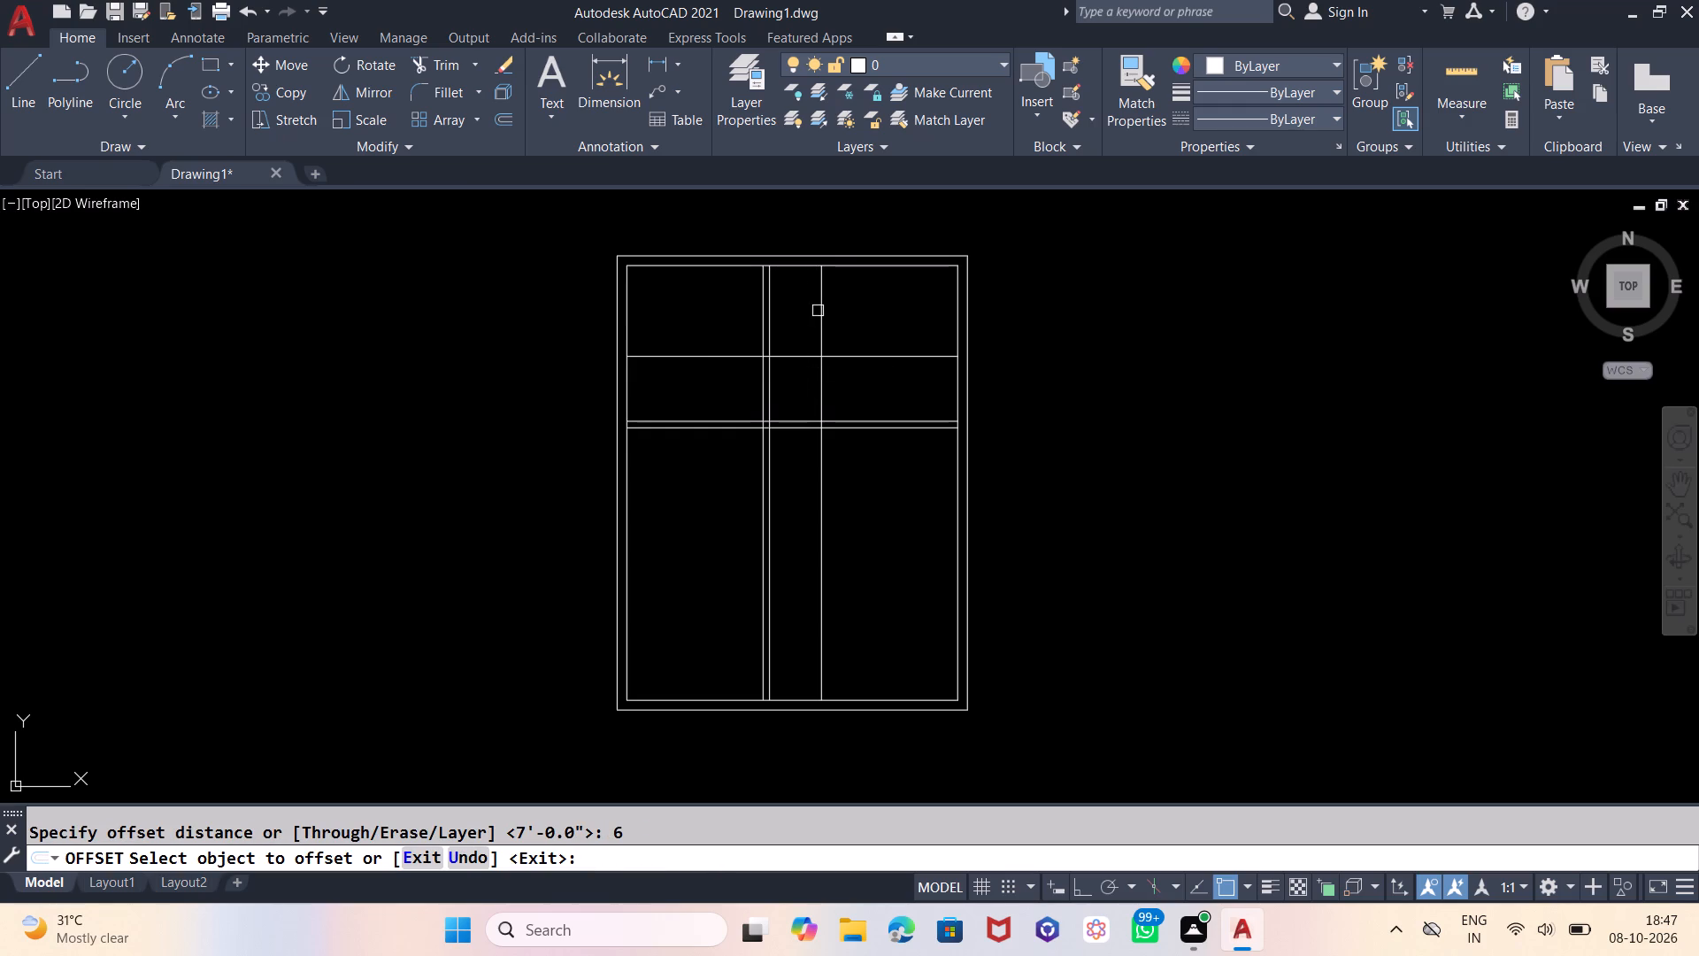
{"action": "left_click", "coordinate": [822, 316]}
{"action": "left_click", "coordinate": [867, 316]}
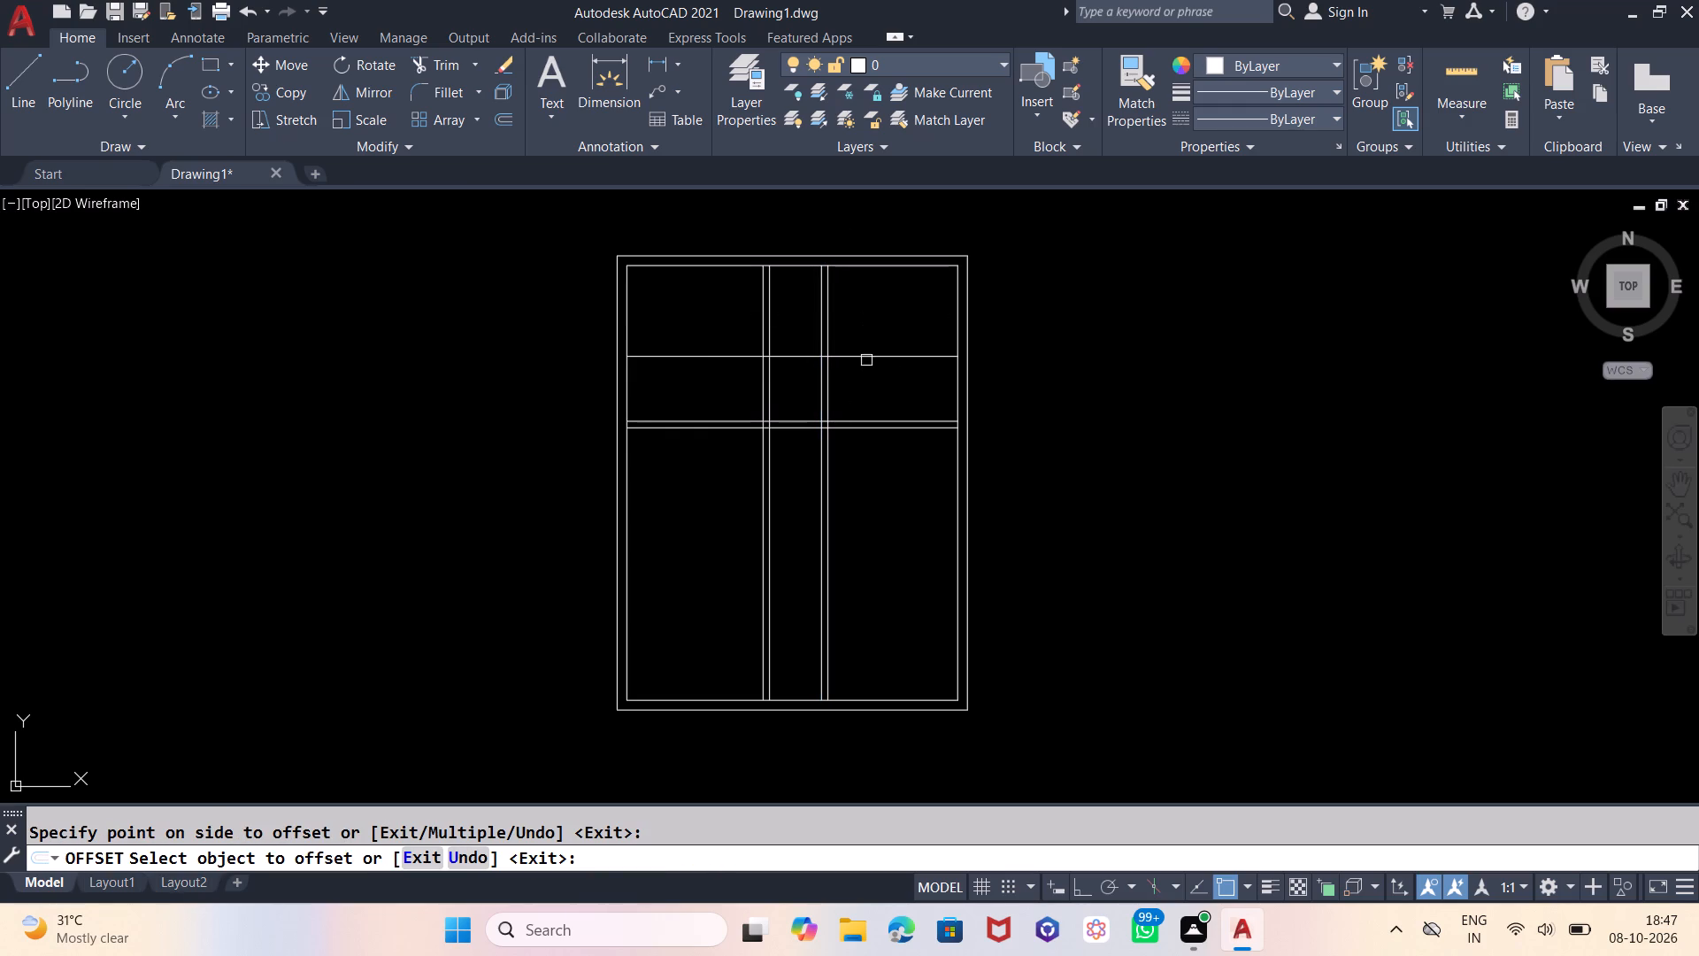
{"action": "left_click", "coordinate": [866, 360]}
{"action": "left_click", "coordinate": [867, 385]}
{"action": "key", "text": "Escape"}
Check the width of the upper-right room along the top inner wall.
{"action": "left_click", "coordinate": [622, 70]}
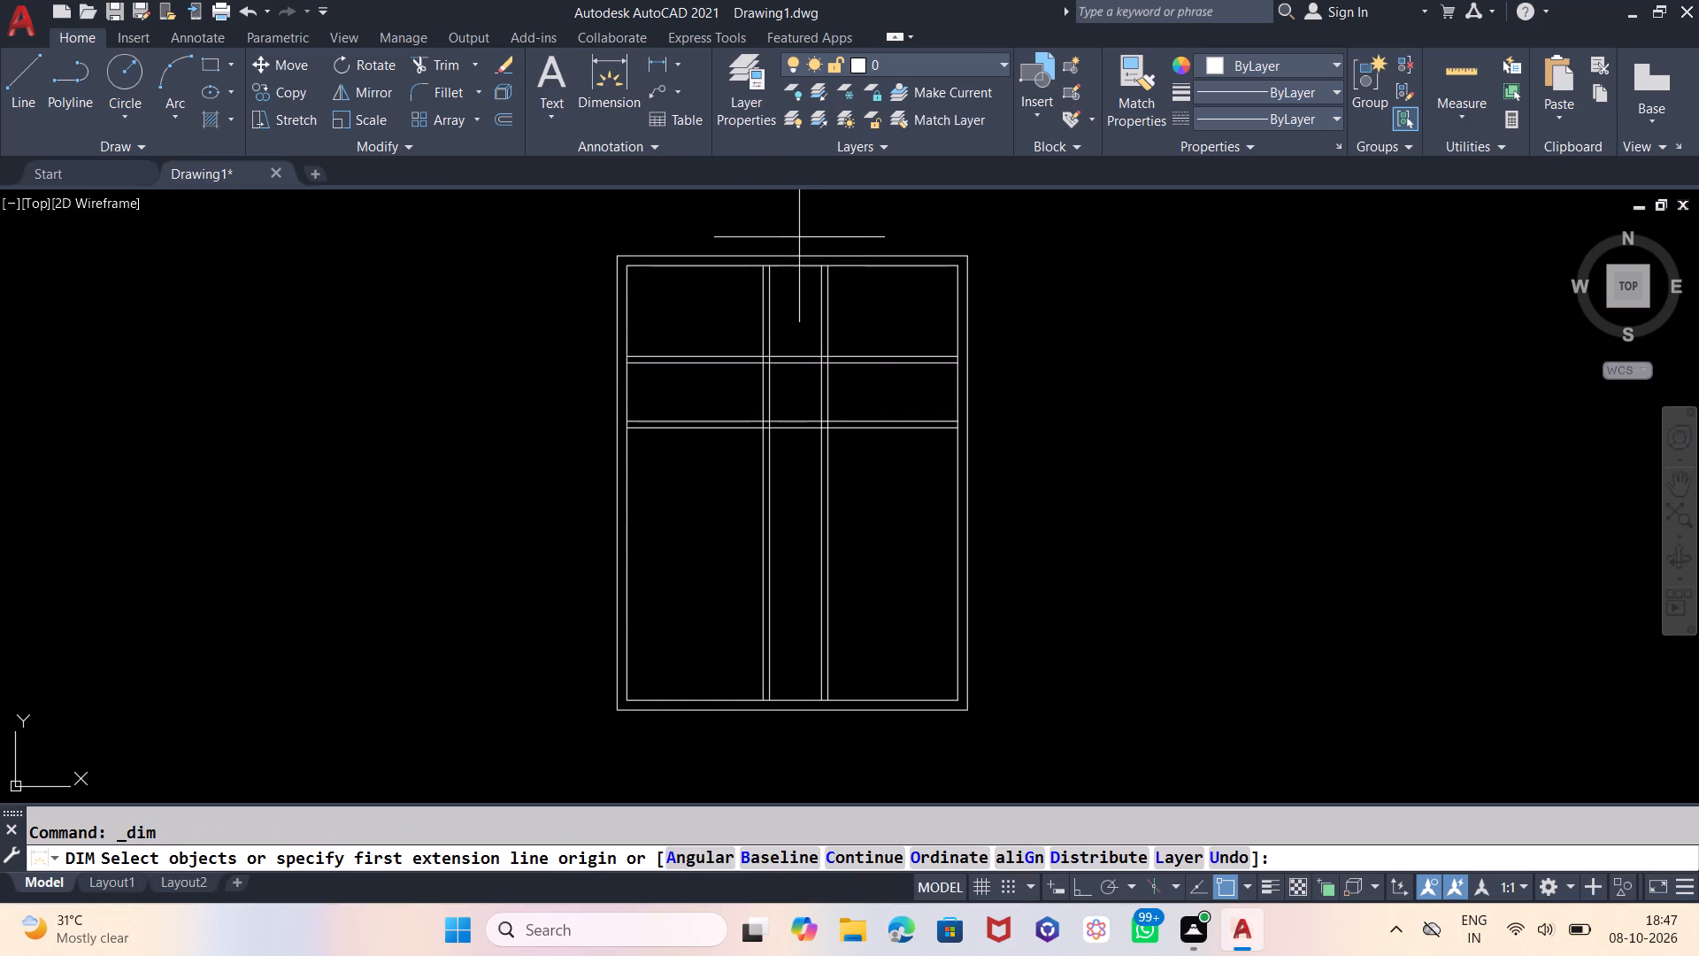
{"action": "left_click", "coordinate": [833, 266]}
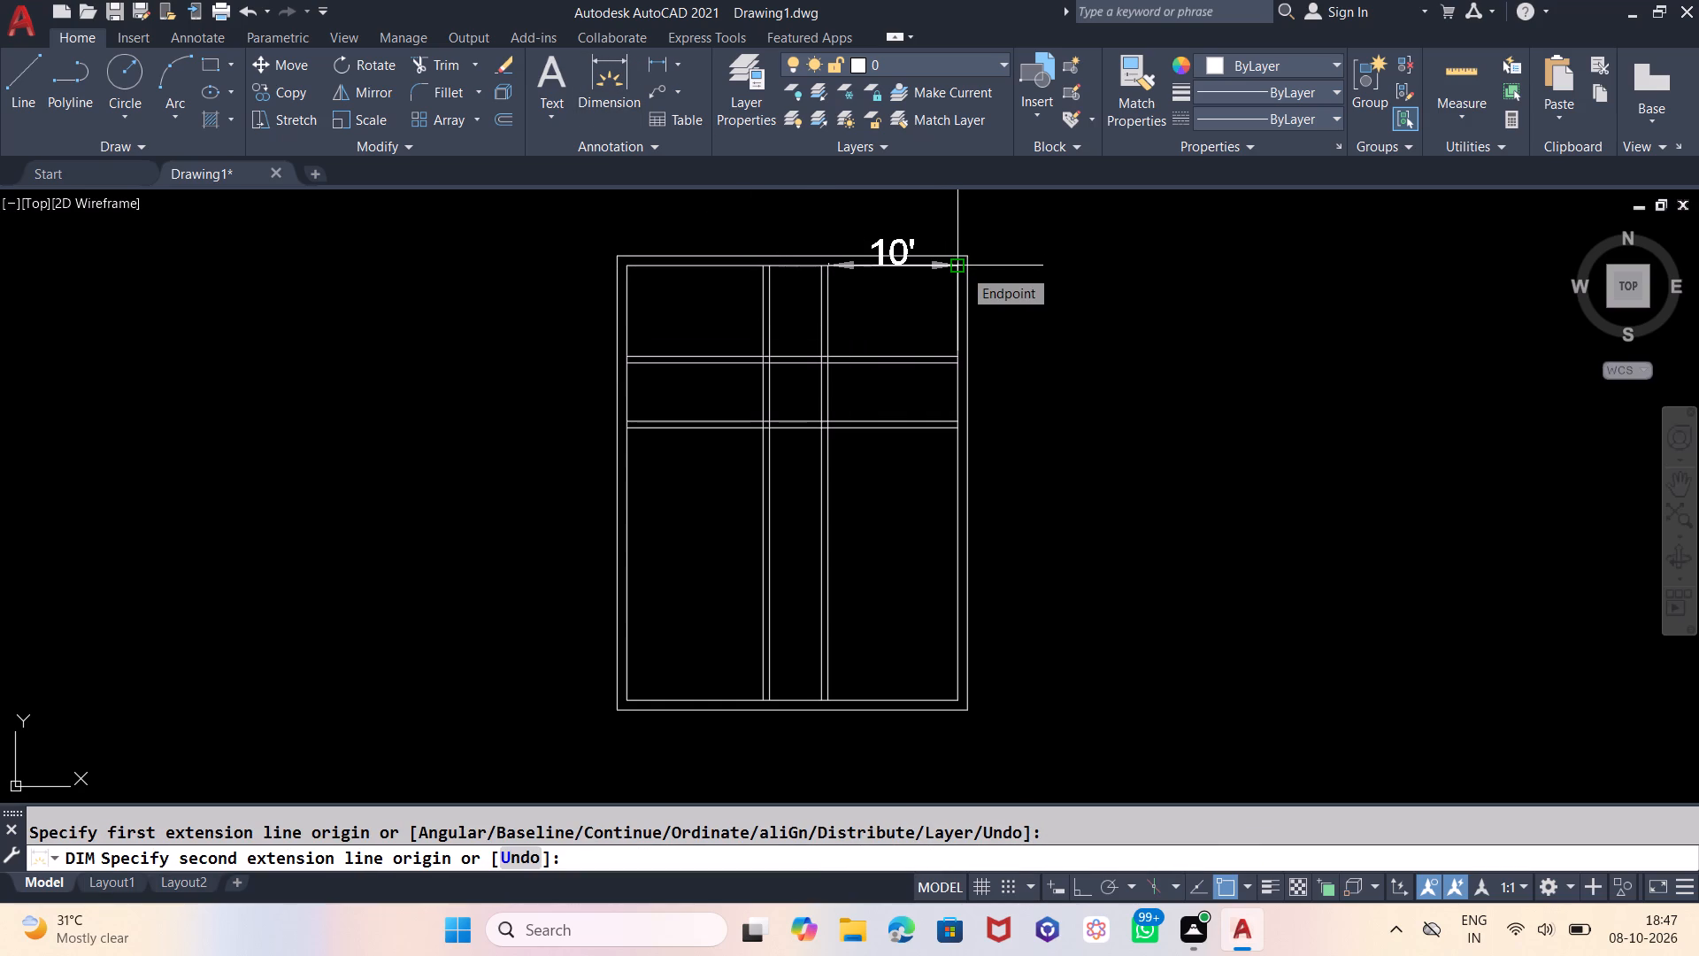
{"action": "key", "text": "Escape"}
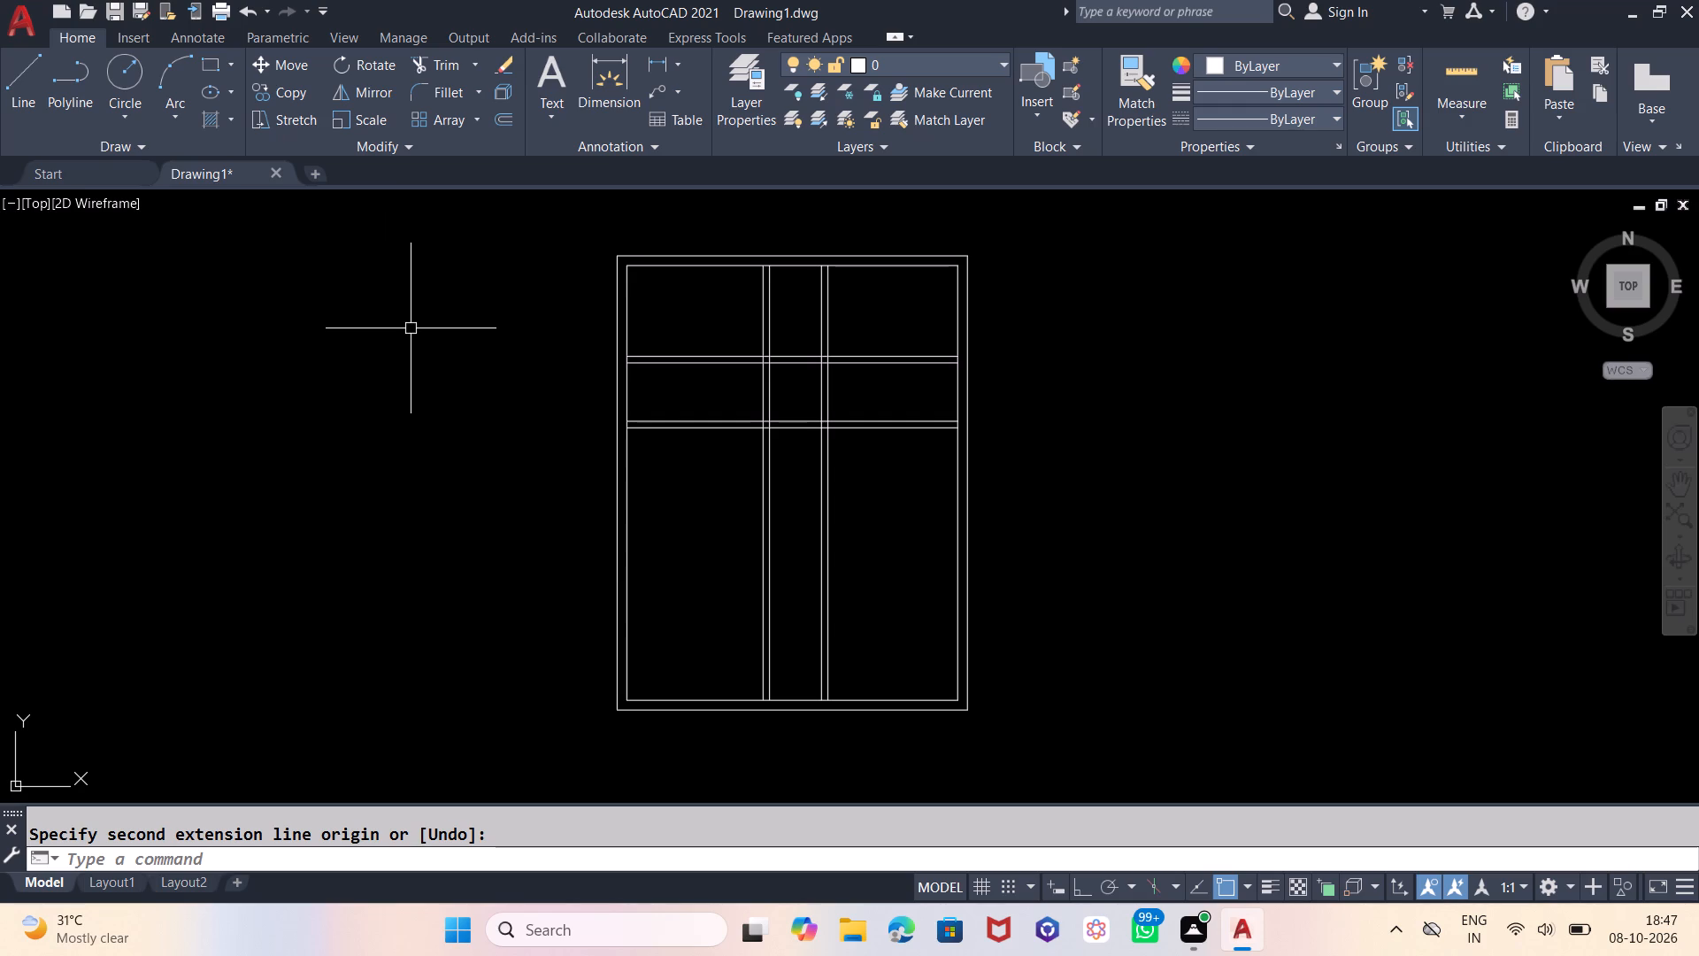
Trim the lower horizontal partition between the two vertical partitions, and the upper one across the left and right rooms.
{"action": "type", "text": "tr"}
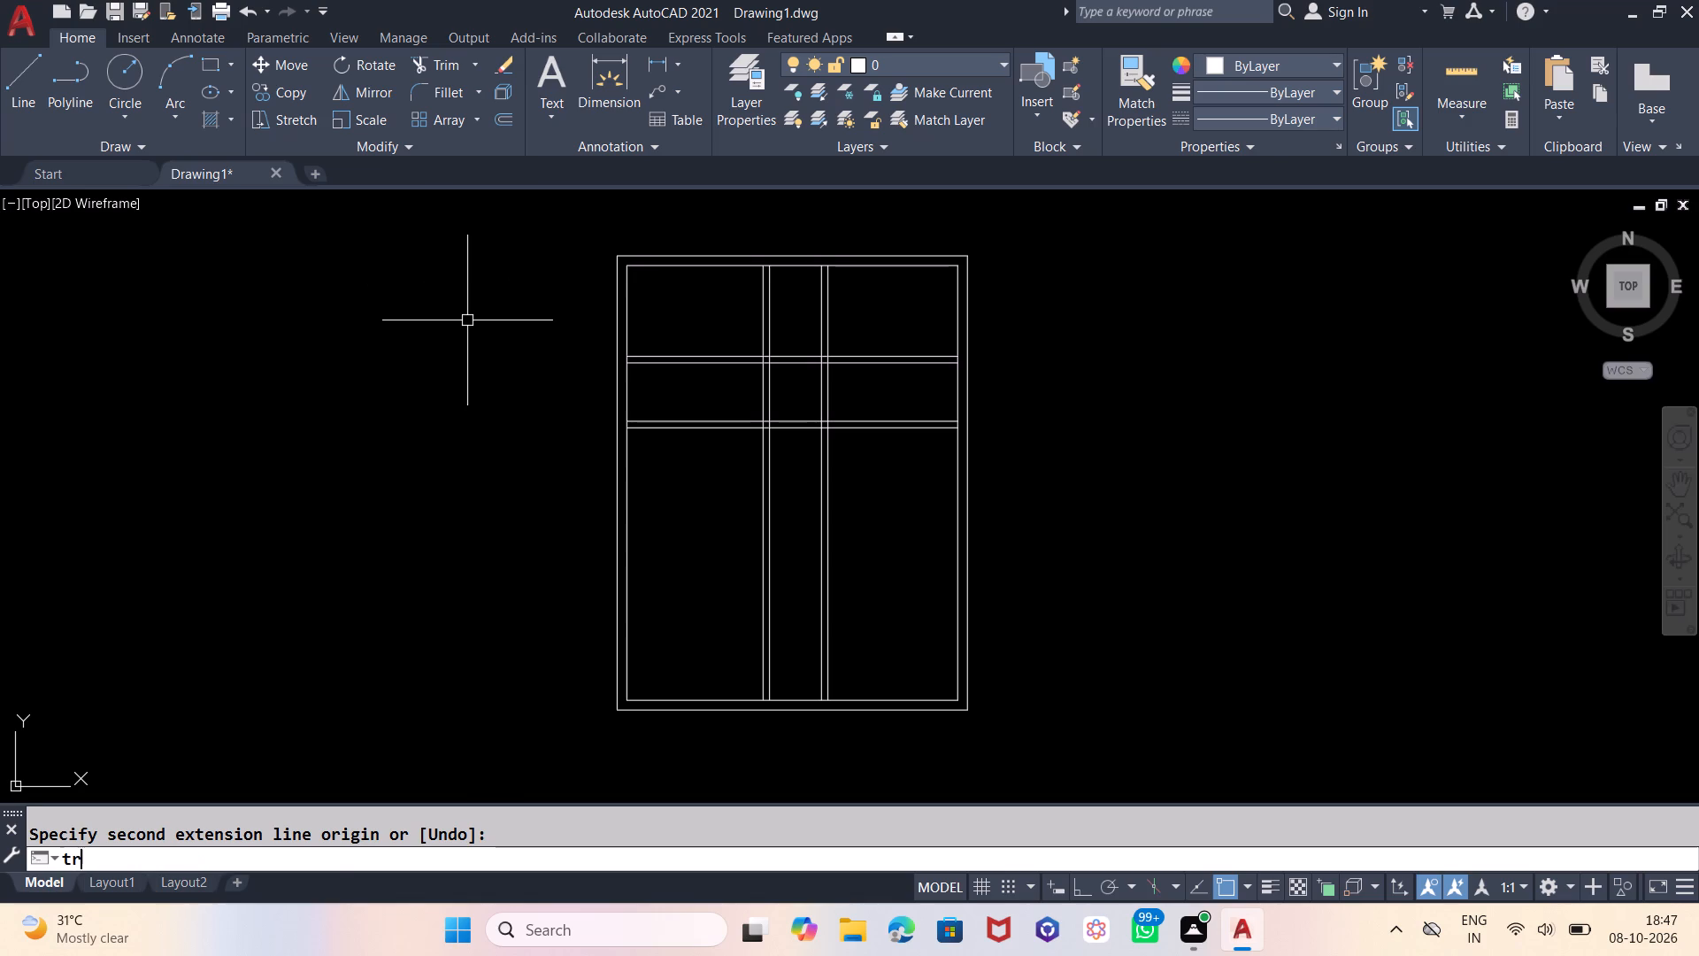
{"action": "key", "text": "Return"}
{"action": "key", "text": "Return"}
{"action": "left_click", "coordinate": [803, 404]}
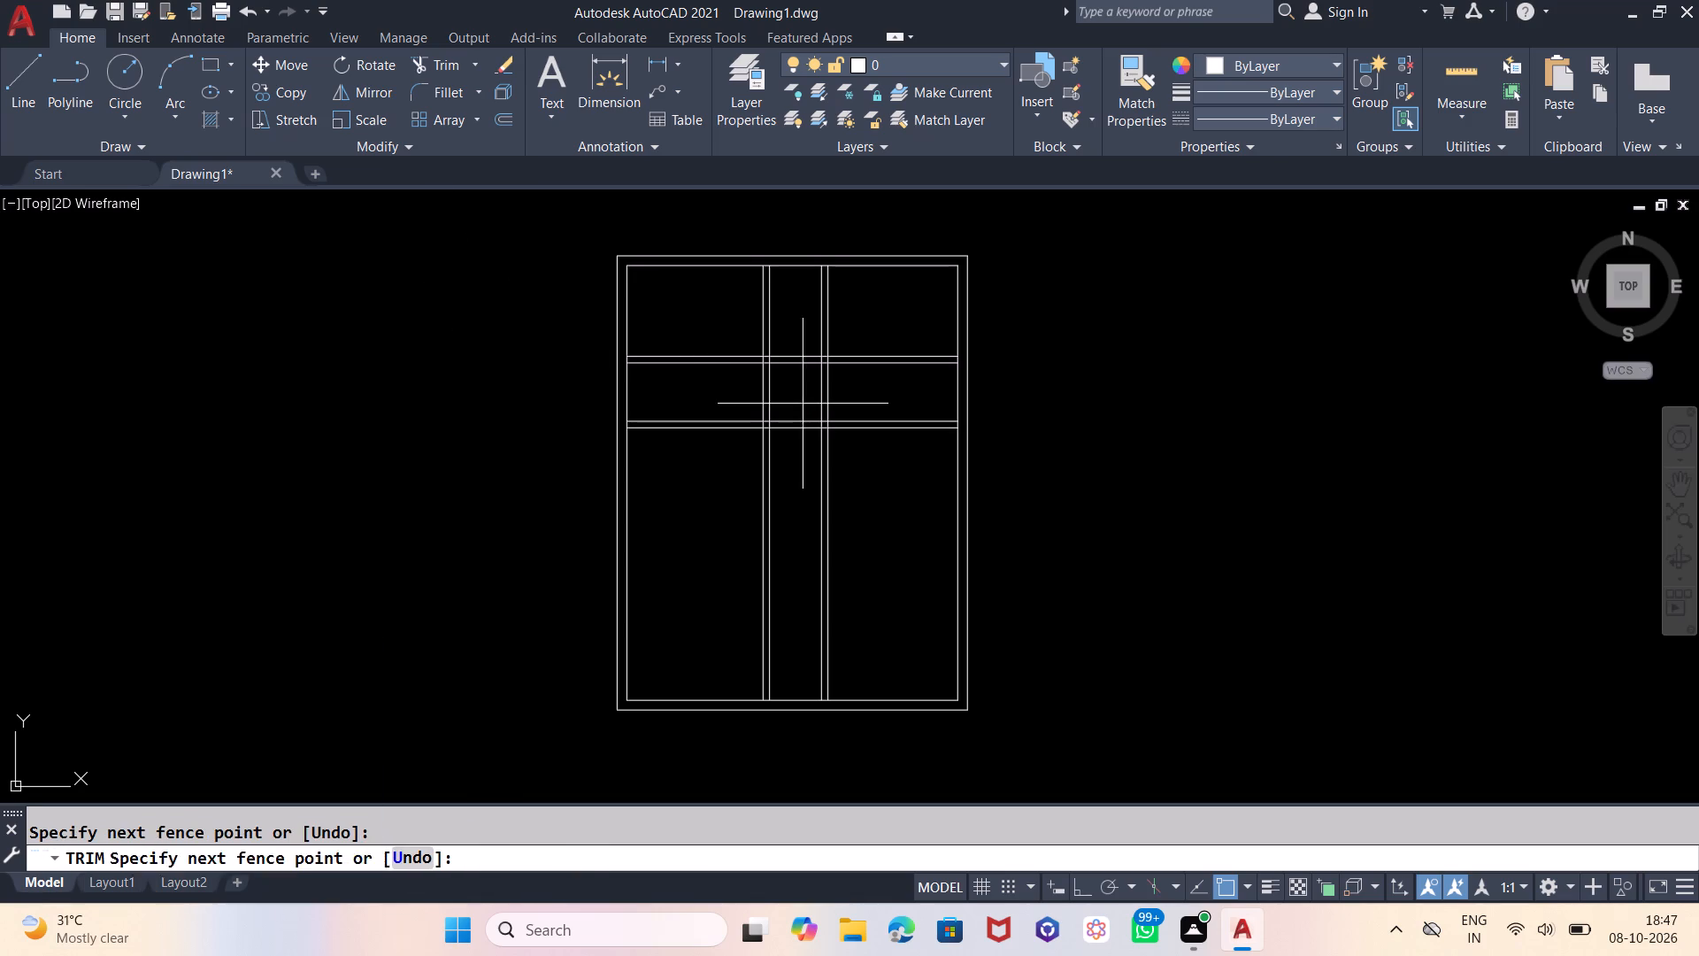
{"action": "left_click", "coordinate": [797, 474]}
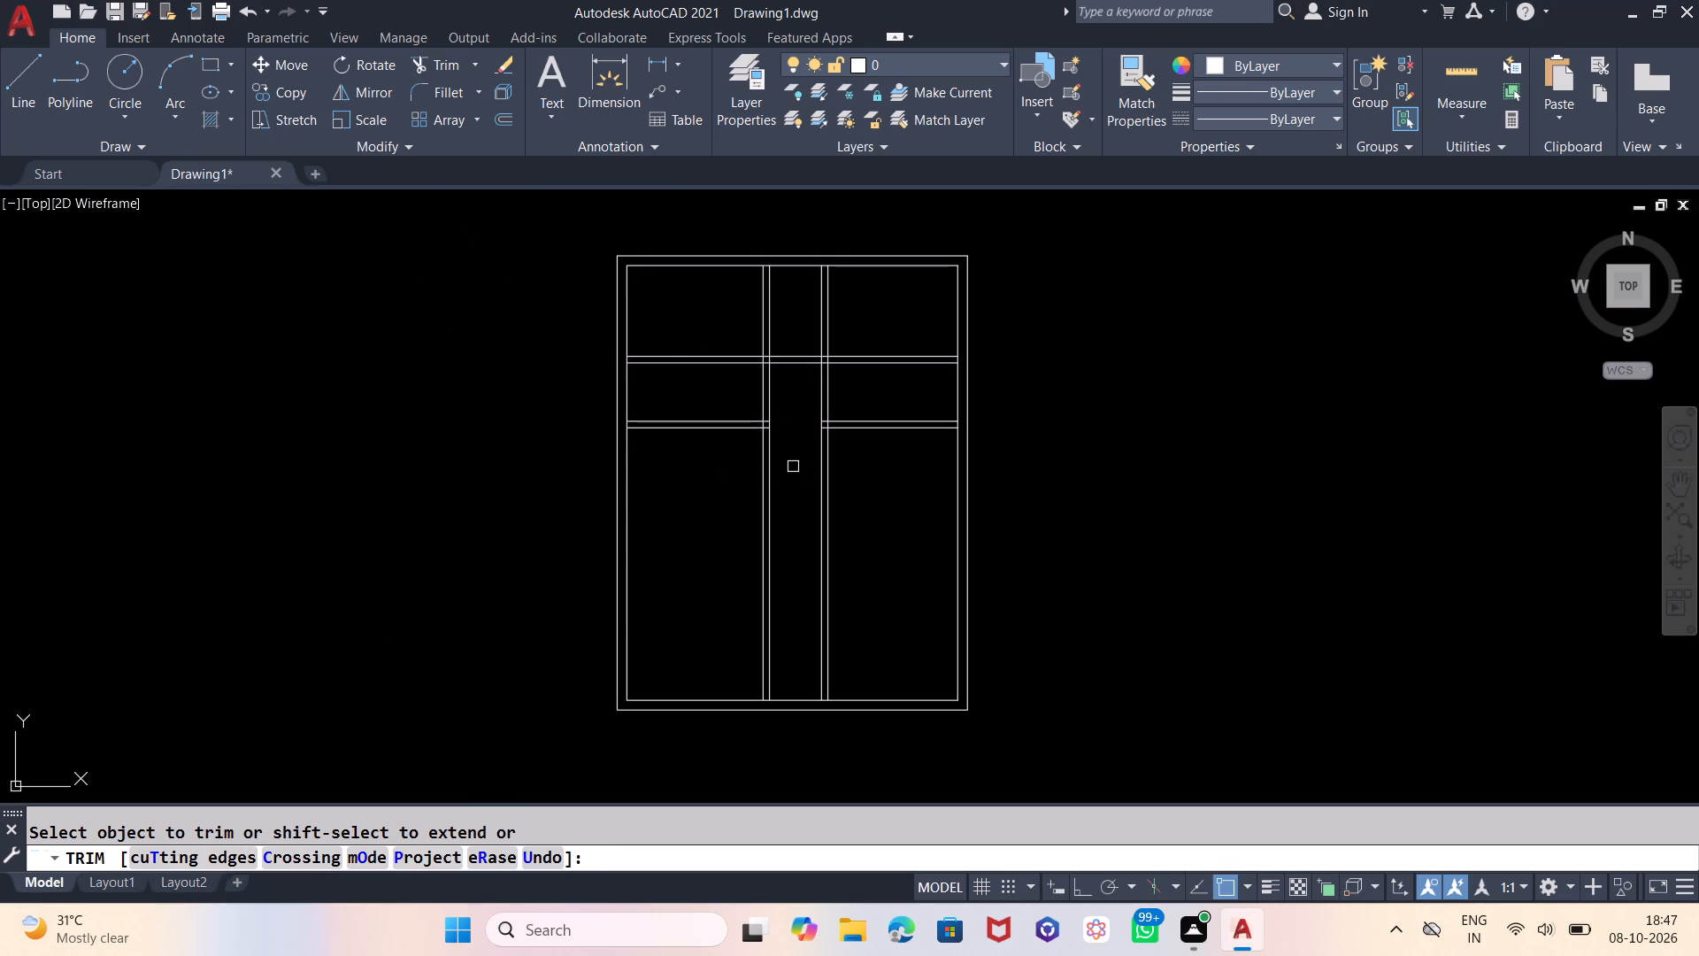
{"action": "left_click_drag", "start_coordinate": [676, 317], "coordinate": [676, 333]}
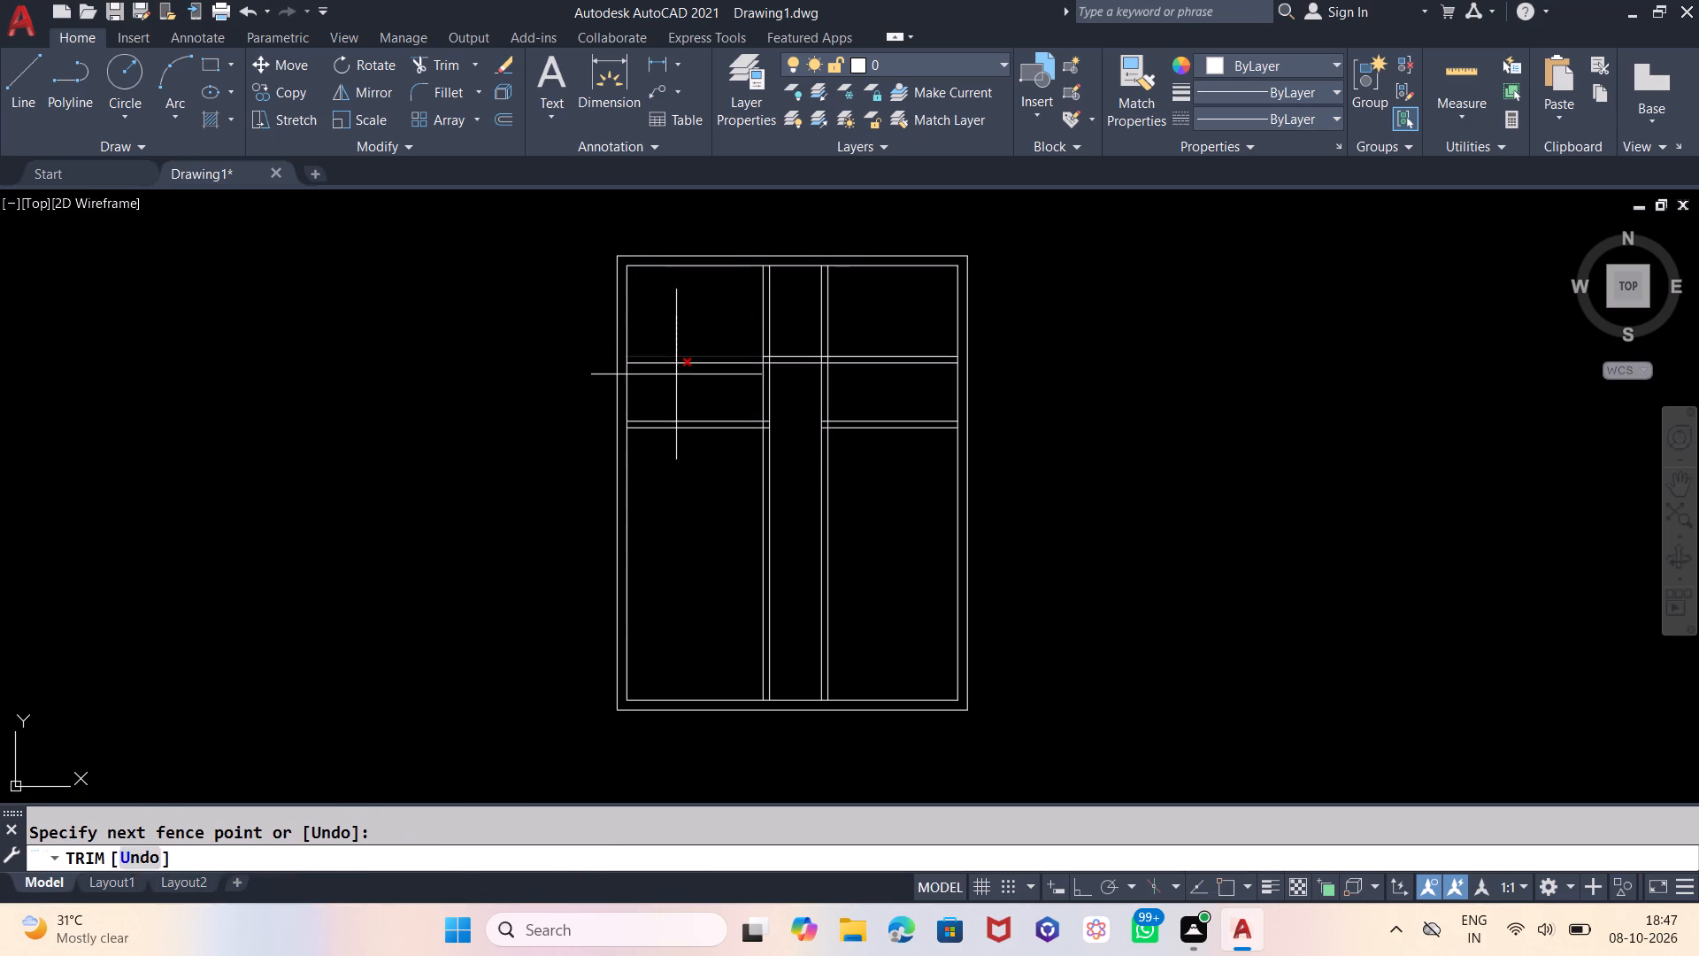
{"action": "left_click", "coordinate": [676, 374]}
{"action": "left_click", "coordinate": [922, 320]}
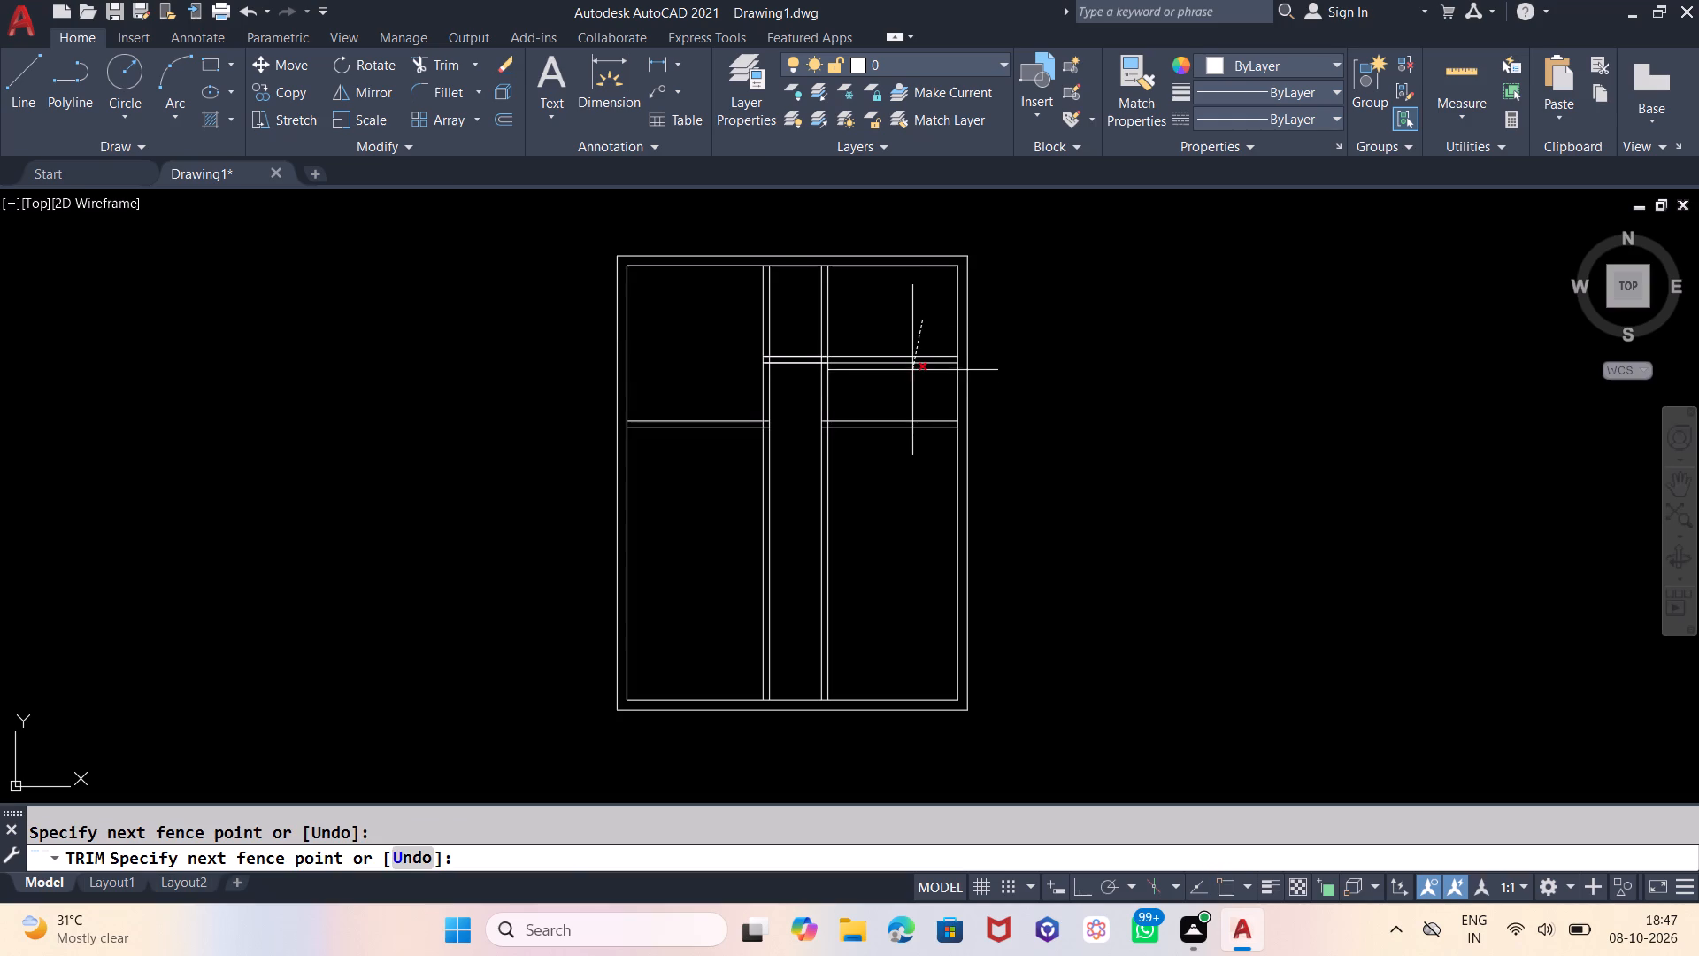
{"action": "left_click", "coordinate": [911, 382]}
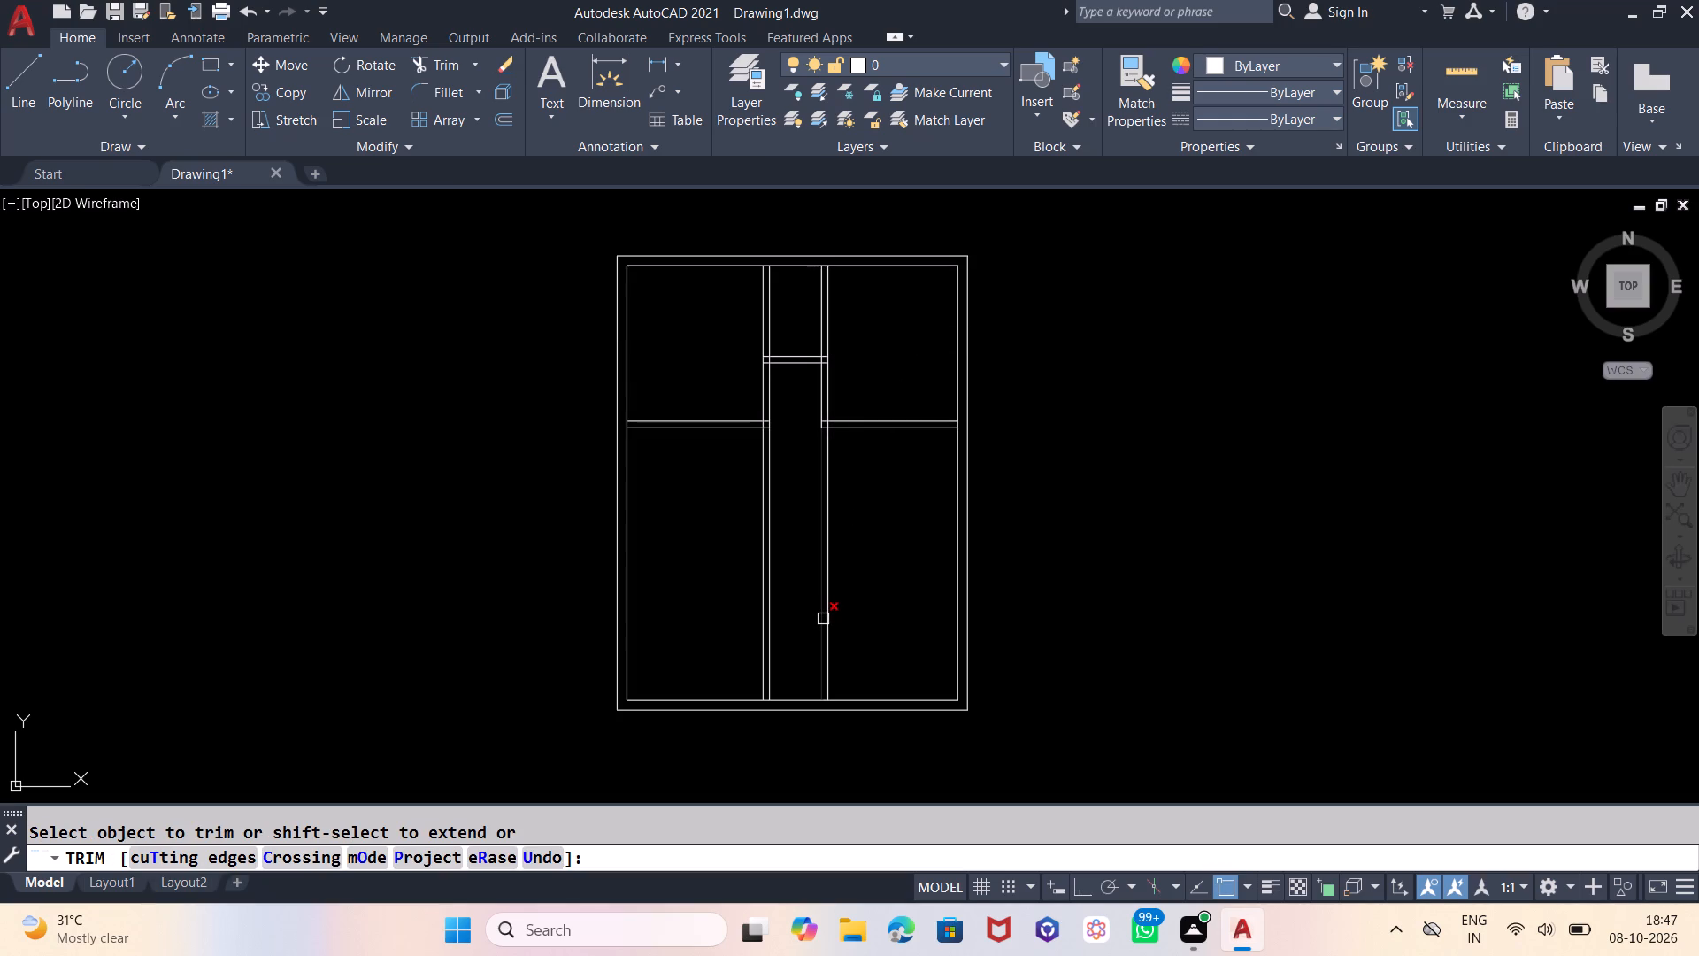
Trim away both vertical partitions below the lower horizontal partition.
{"action": "left_click", "coordinate": [905, 529]}
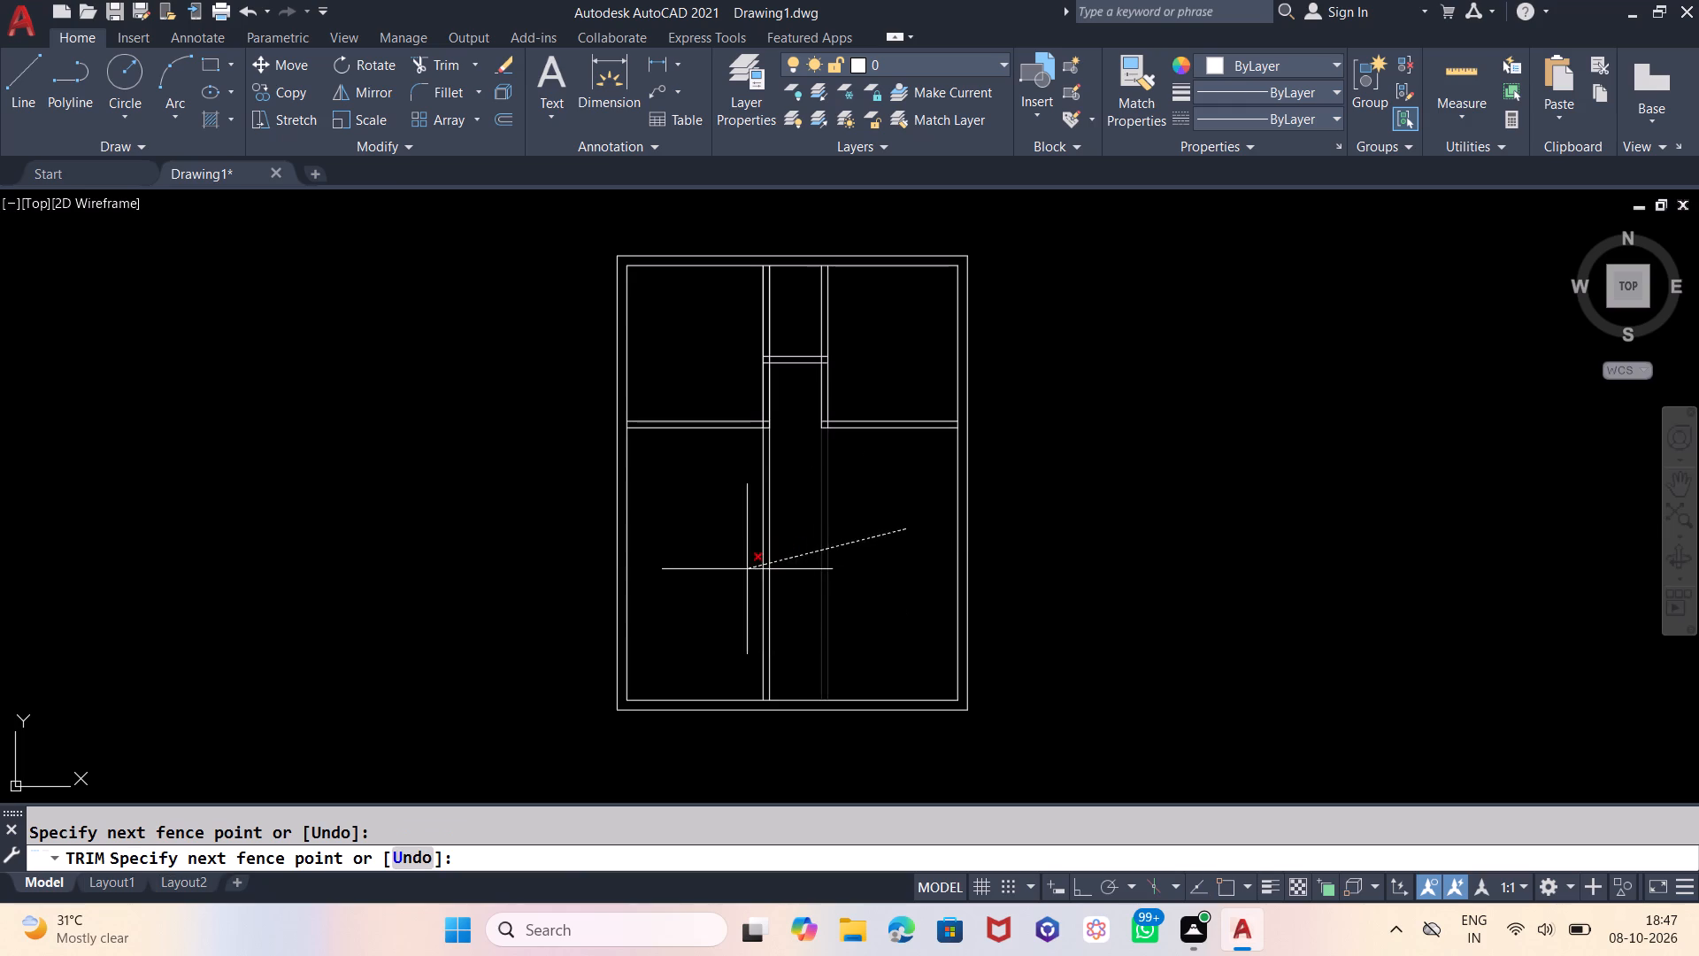
{"action": "left_click", "coordinate": [747, 569]}
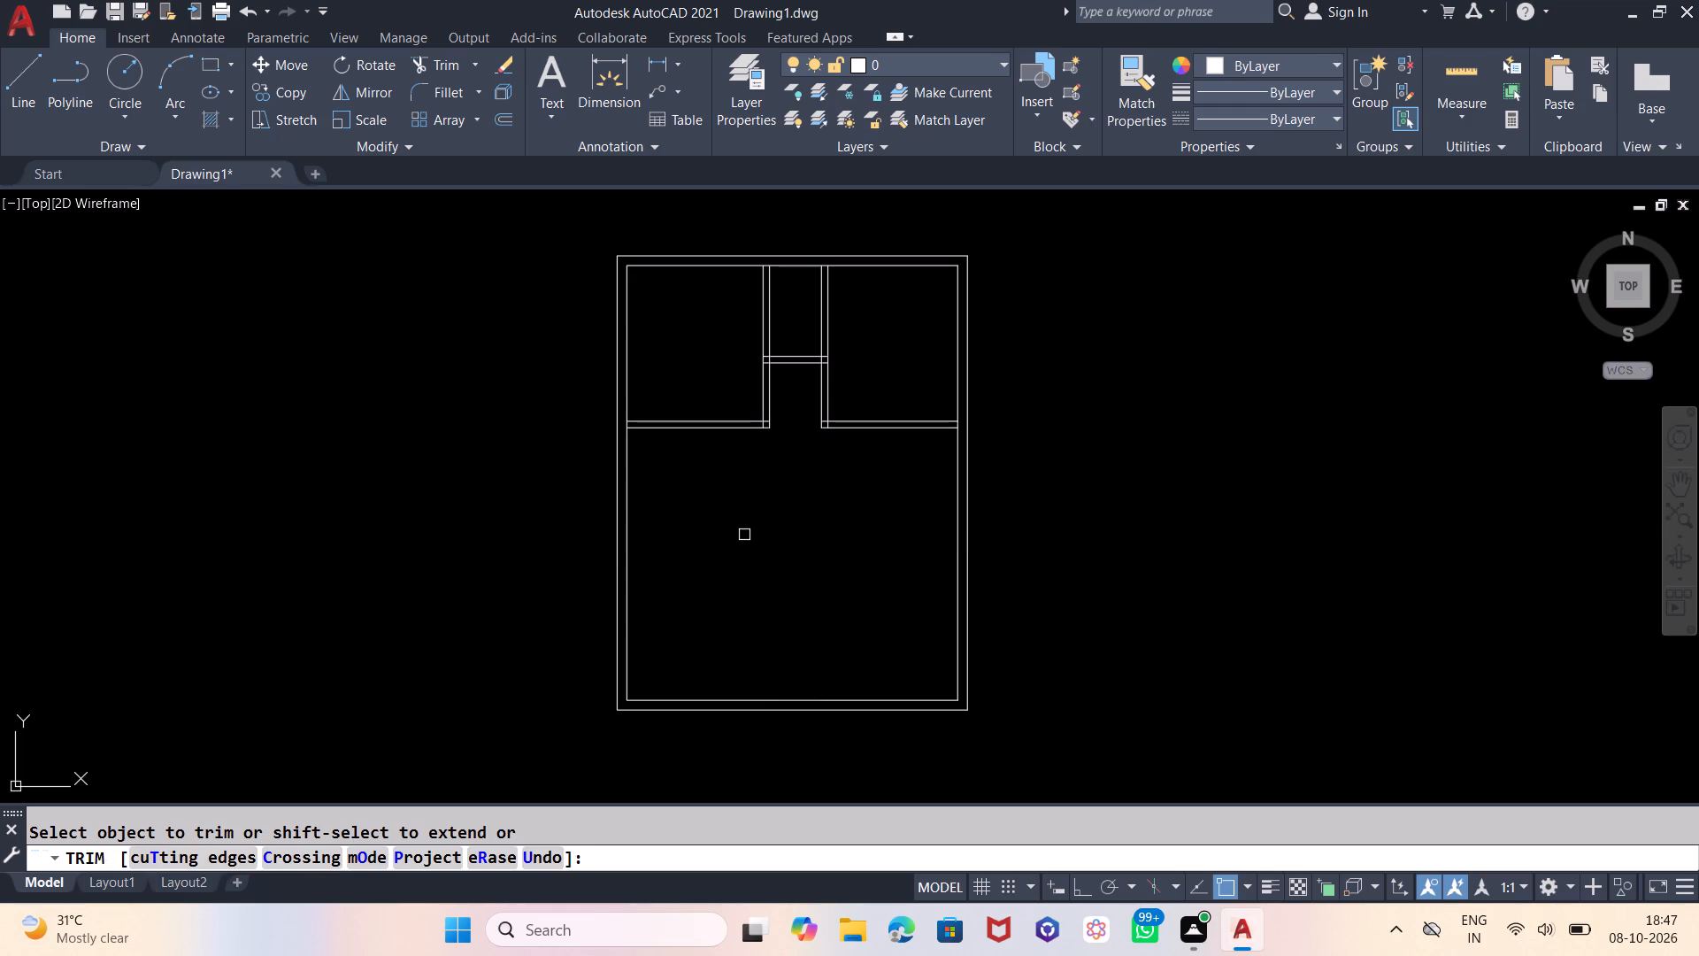
{"action": "key", "text": "Escape"}
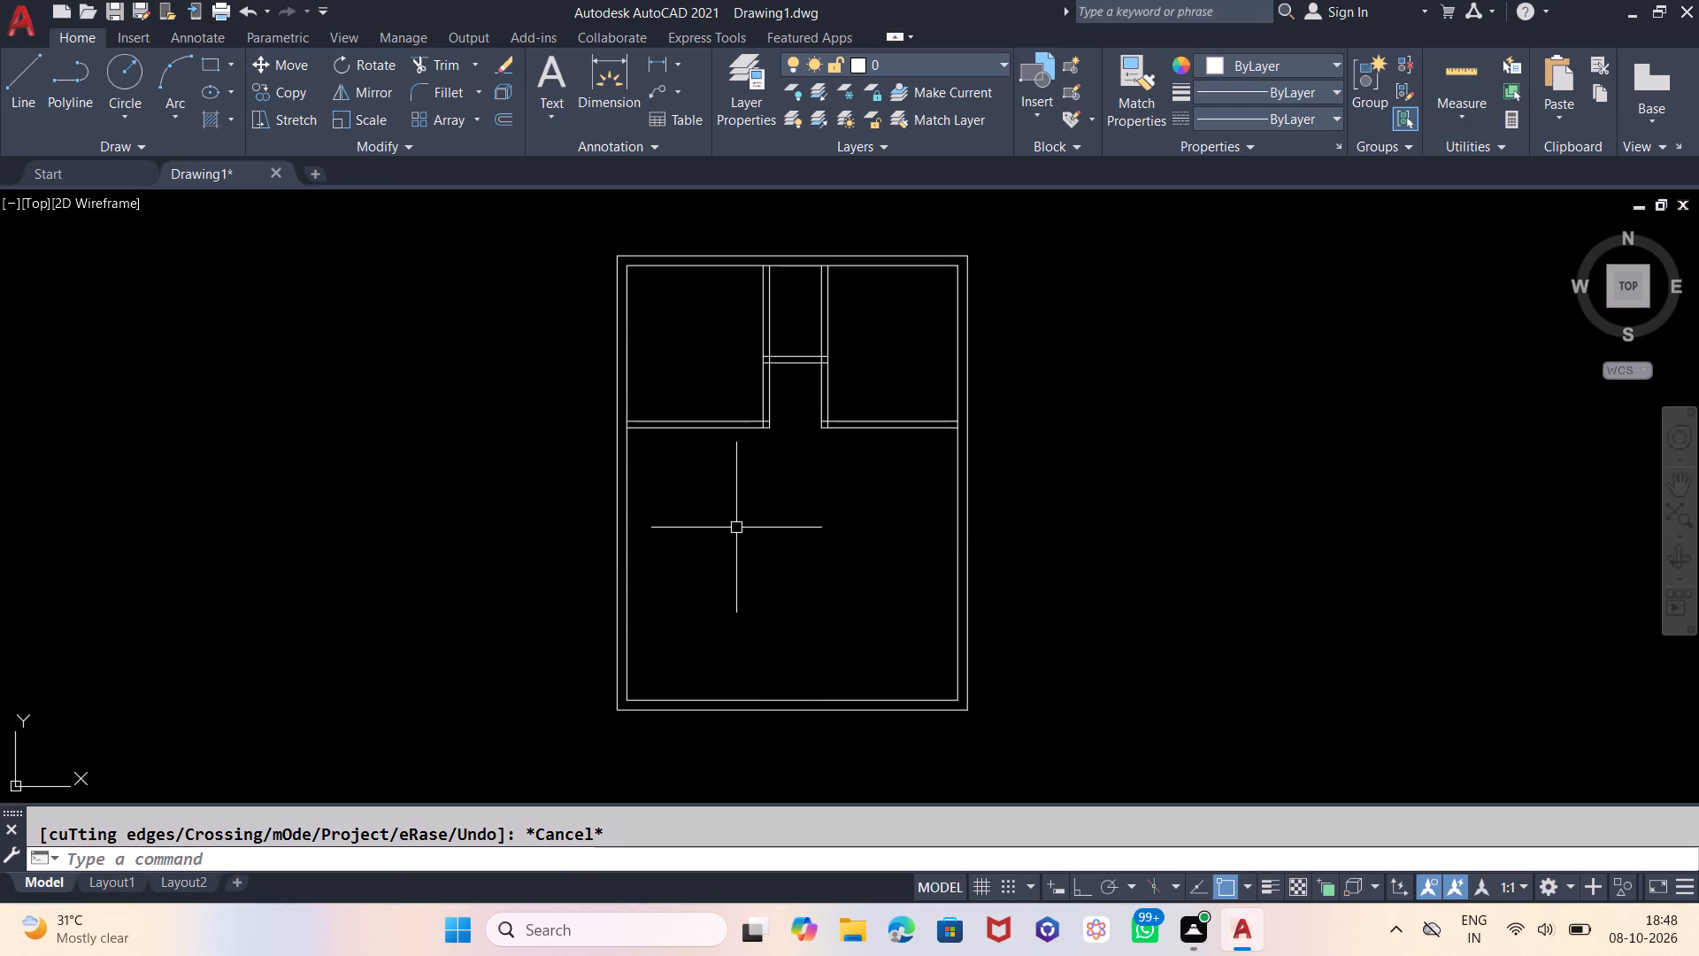
Offset the left wall's inner line 7'8" to the right.
{"action": "key", "text": "o"}
{"action": "key", "text": "Return"}
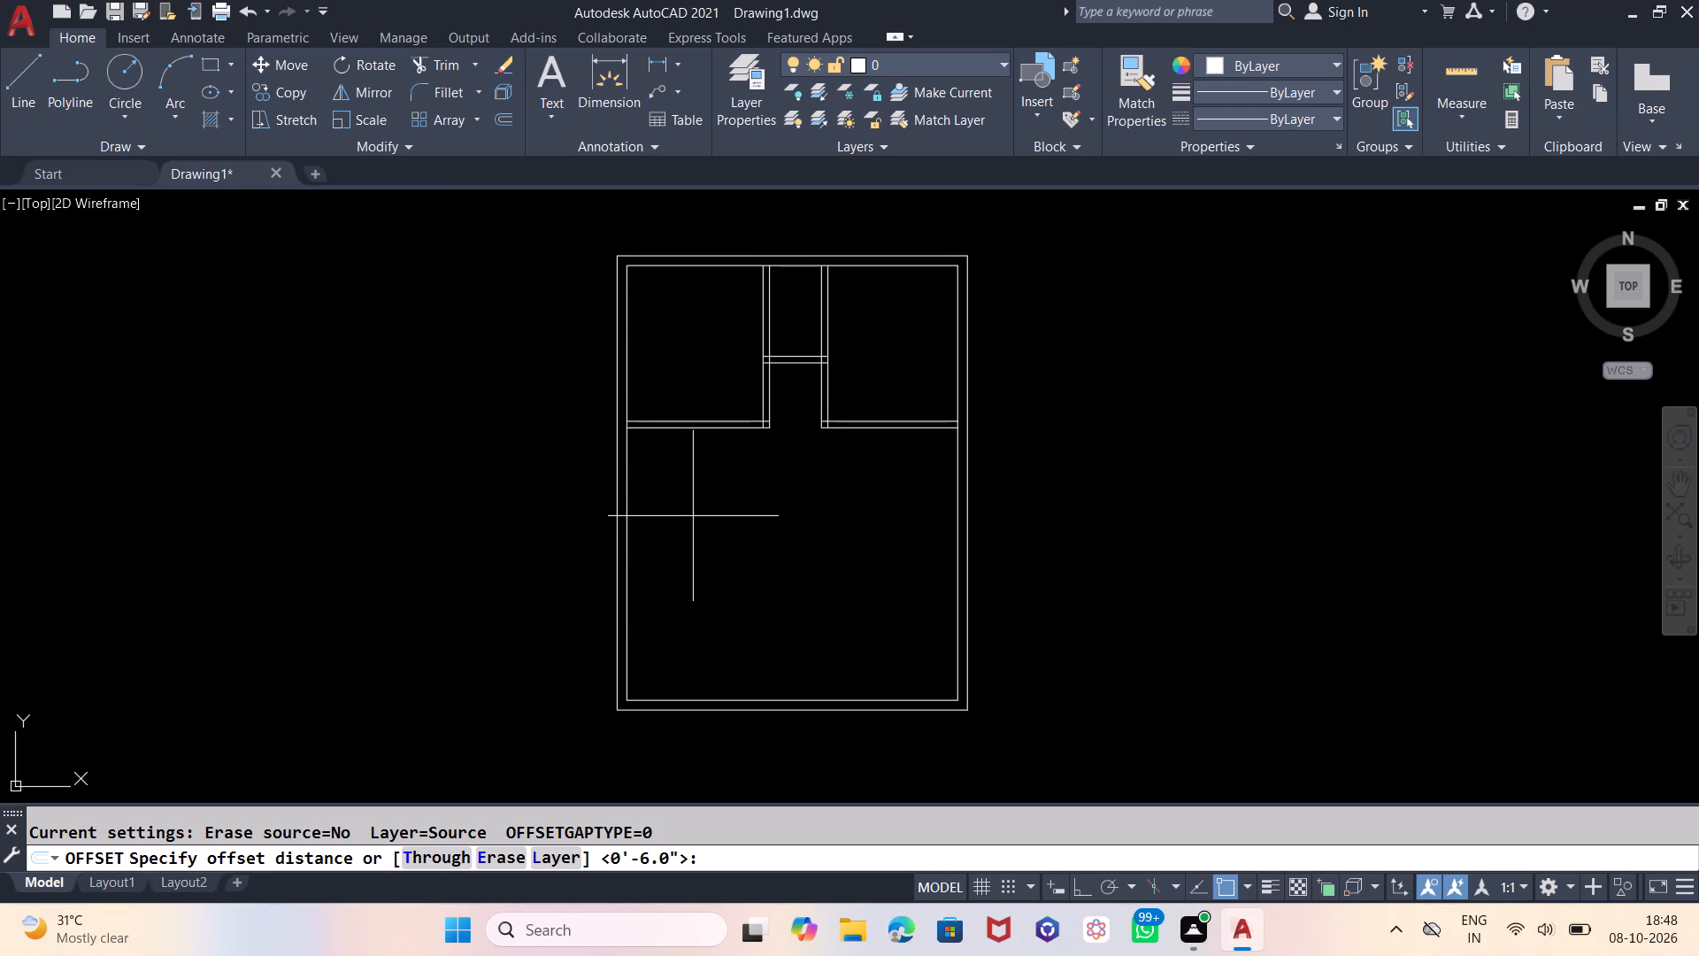
{"action": "key", "text": "7"}
{"action": "key", "text": "apostrophe"}
{"action": "key", "text": "8"}
{"action": "key", "text": "shift+quotedbl"}
{"action": "key", "text": "Return"}
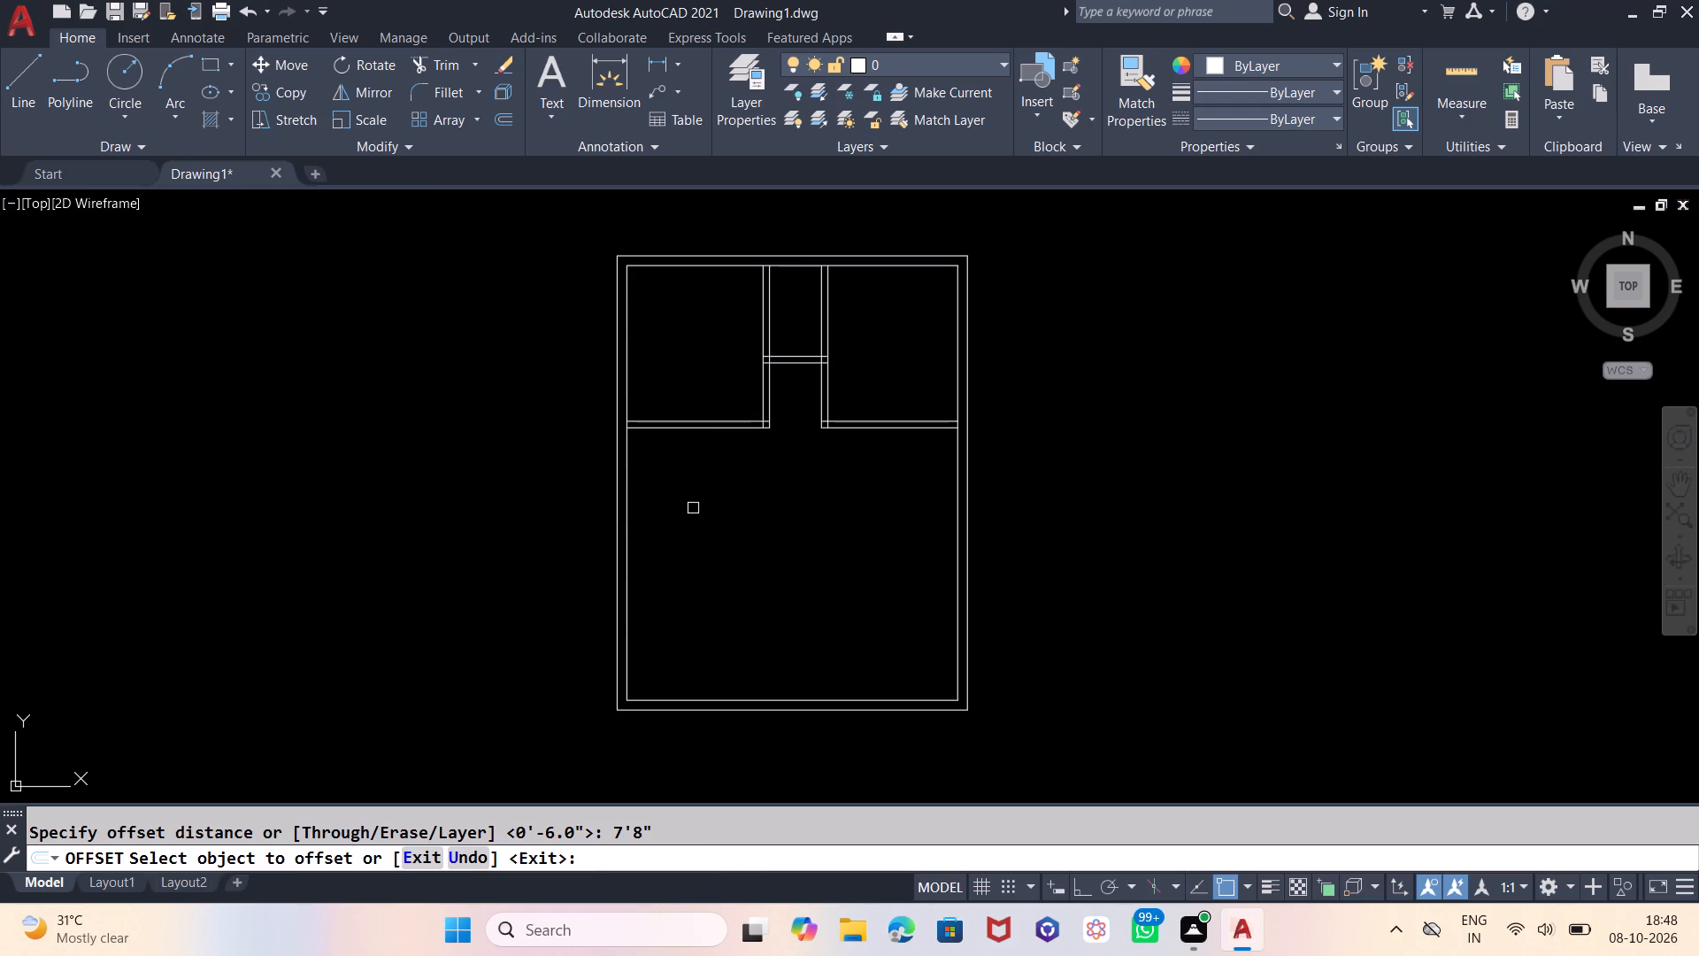
{"action": "left_click", "coordinate": [627, 499]}
{"action": "left_click", "coordinate": [765, 499]}
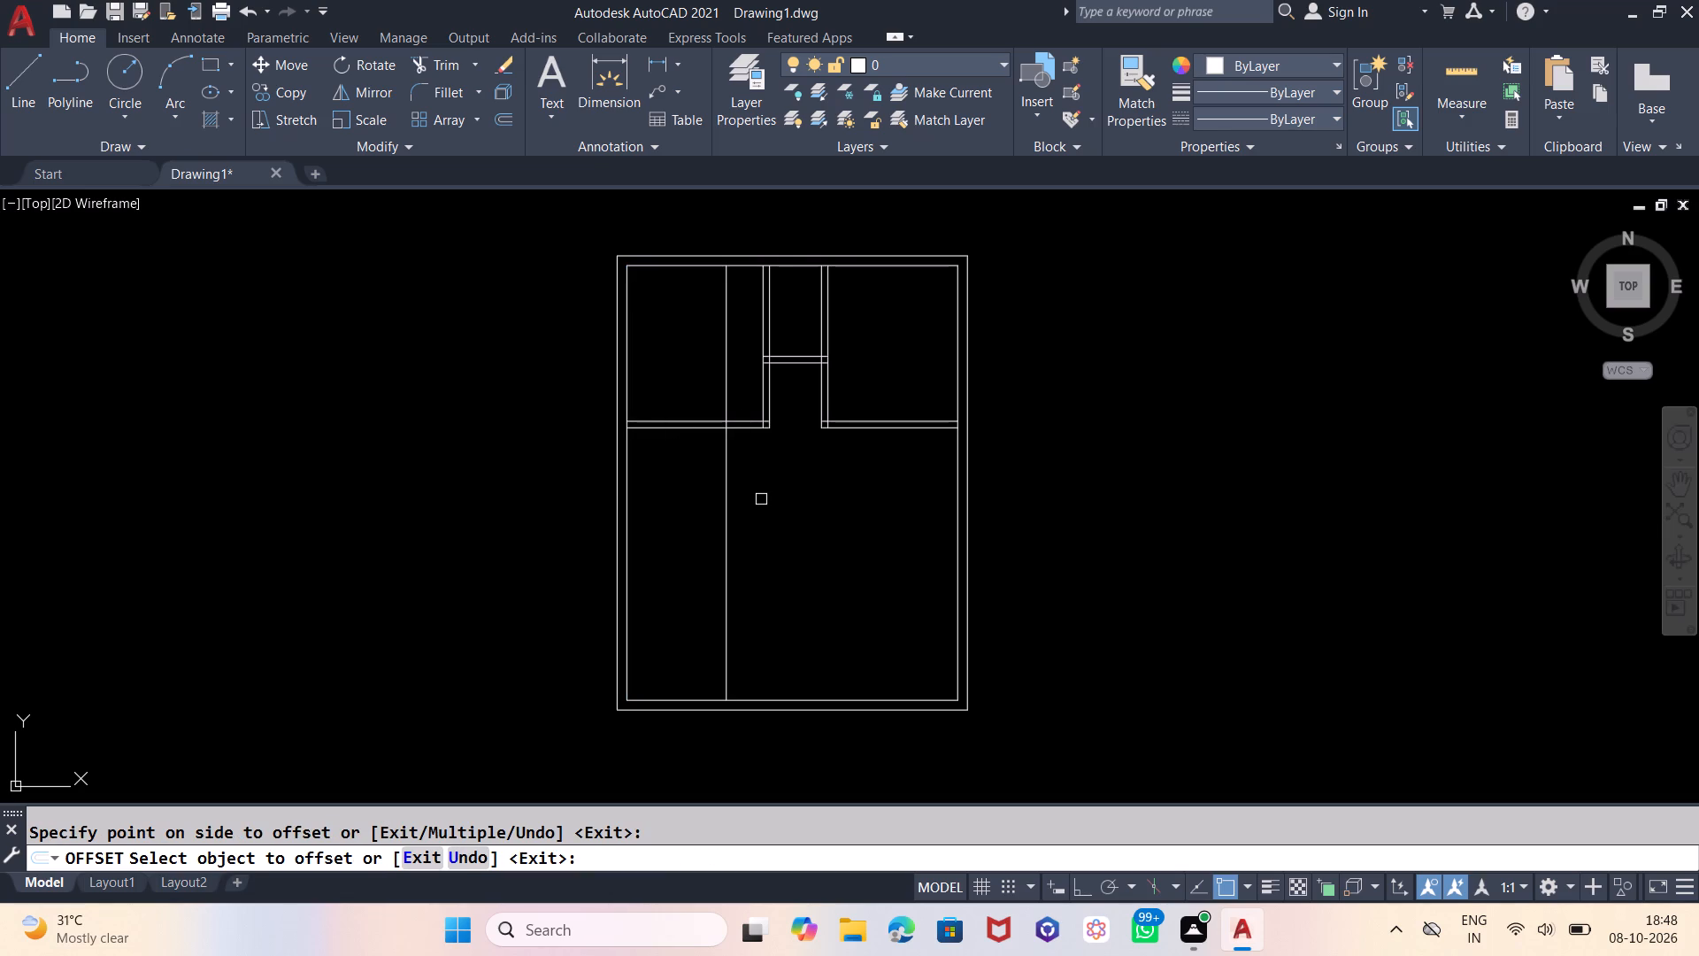
{"action": "key", "text": "Escape"}
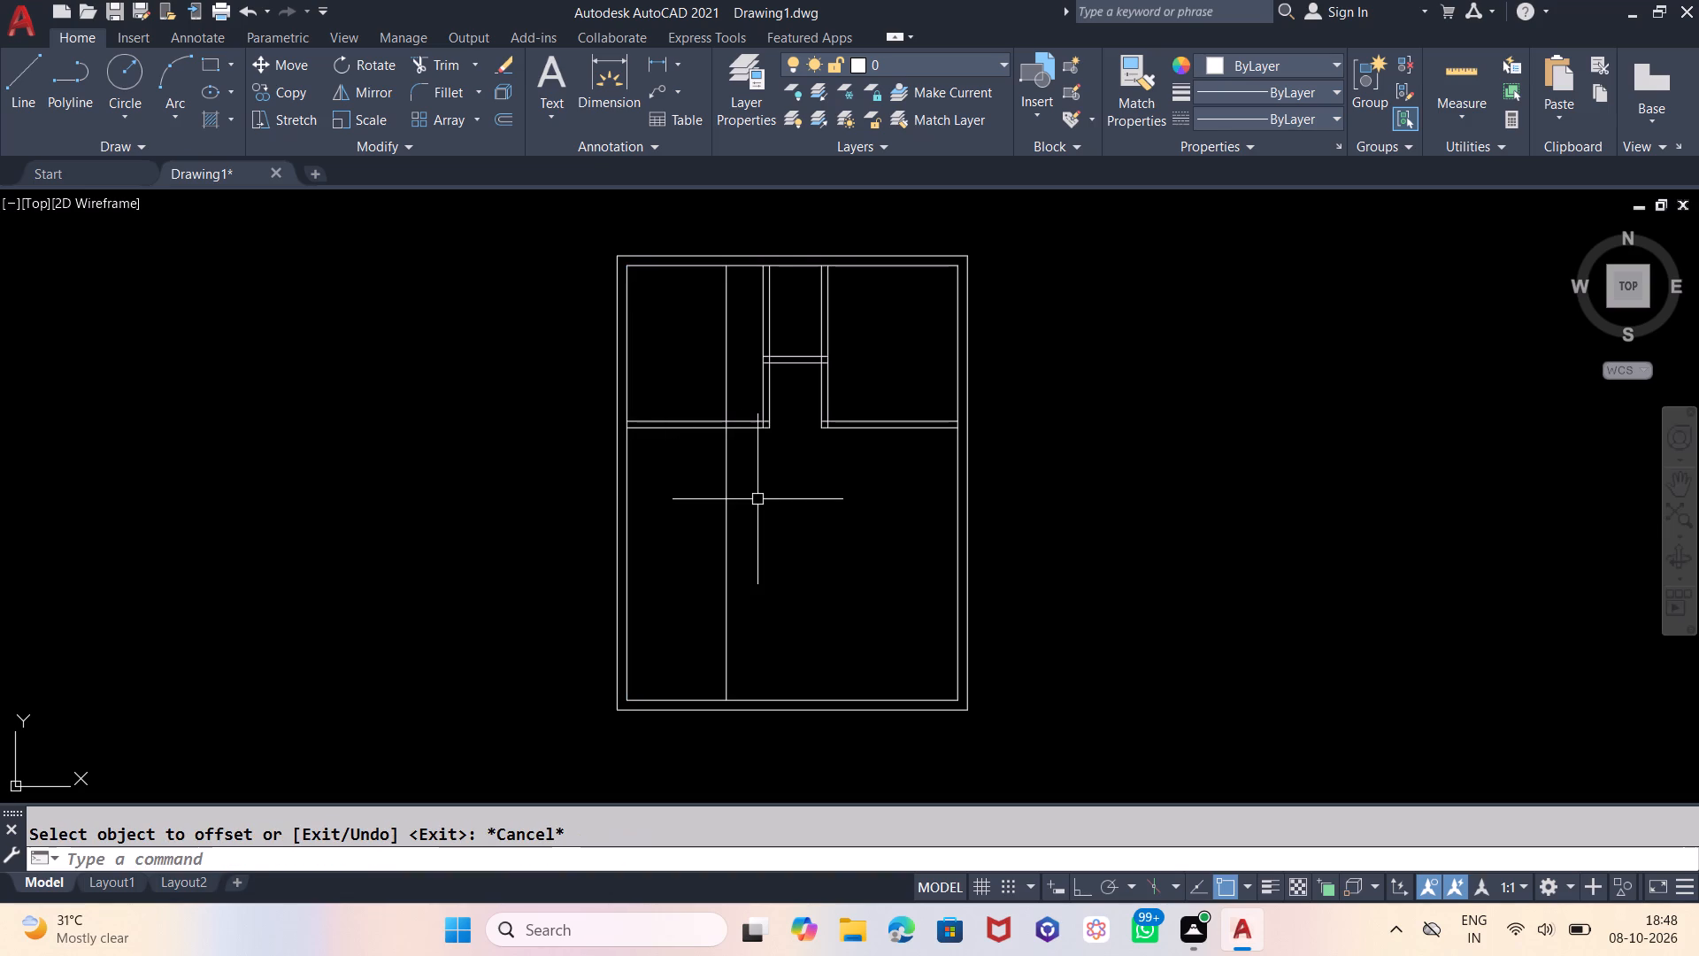
Offset the lower line of the upper-left room's bottom partition 7' downward.
{"action": "key", "text": "o"}
{"action": "key", "text": "Return"}
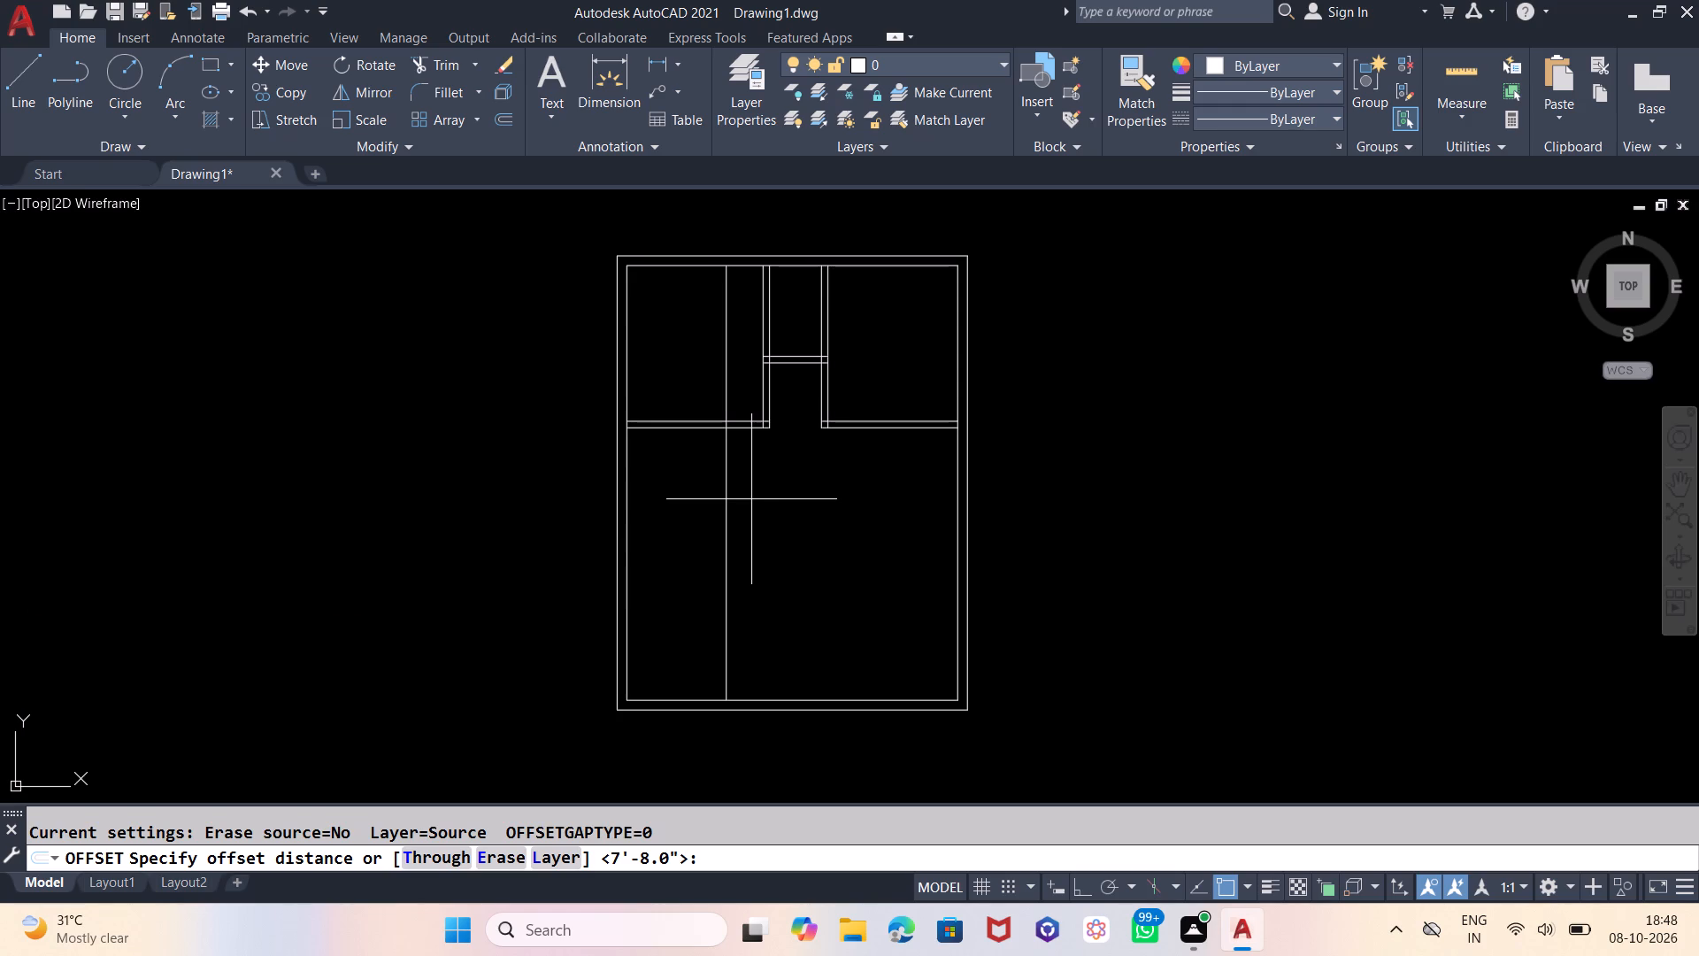
{"action": "type", "text": "7'"}
{"action": "key", "text": "Return"}
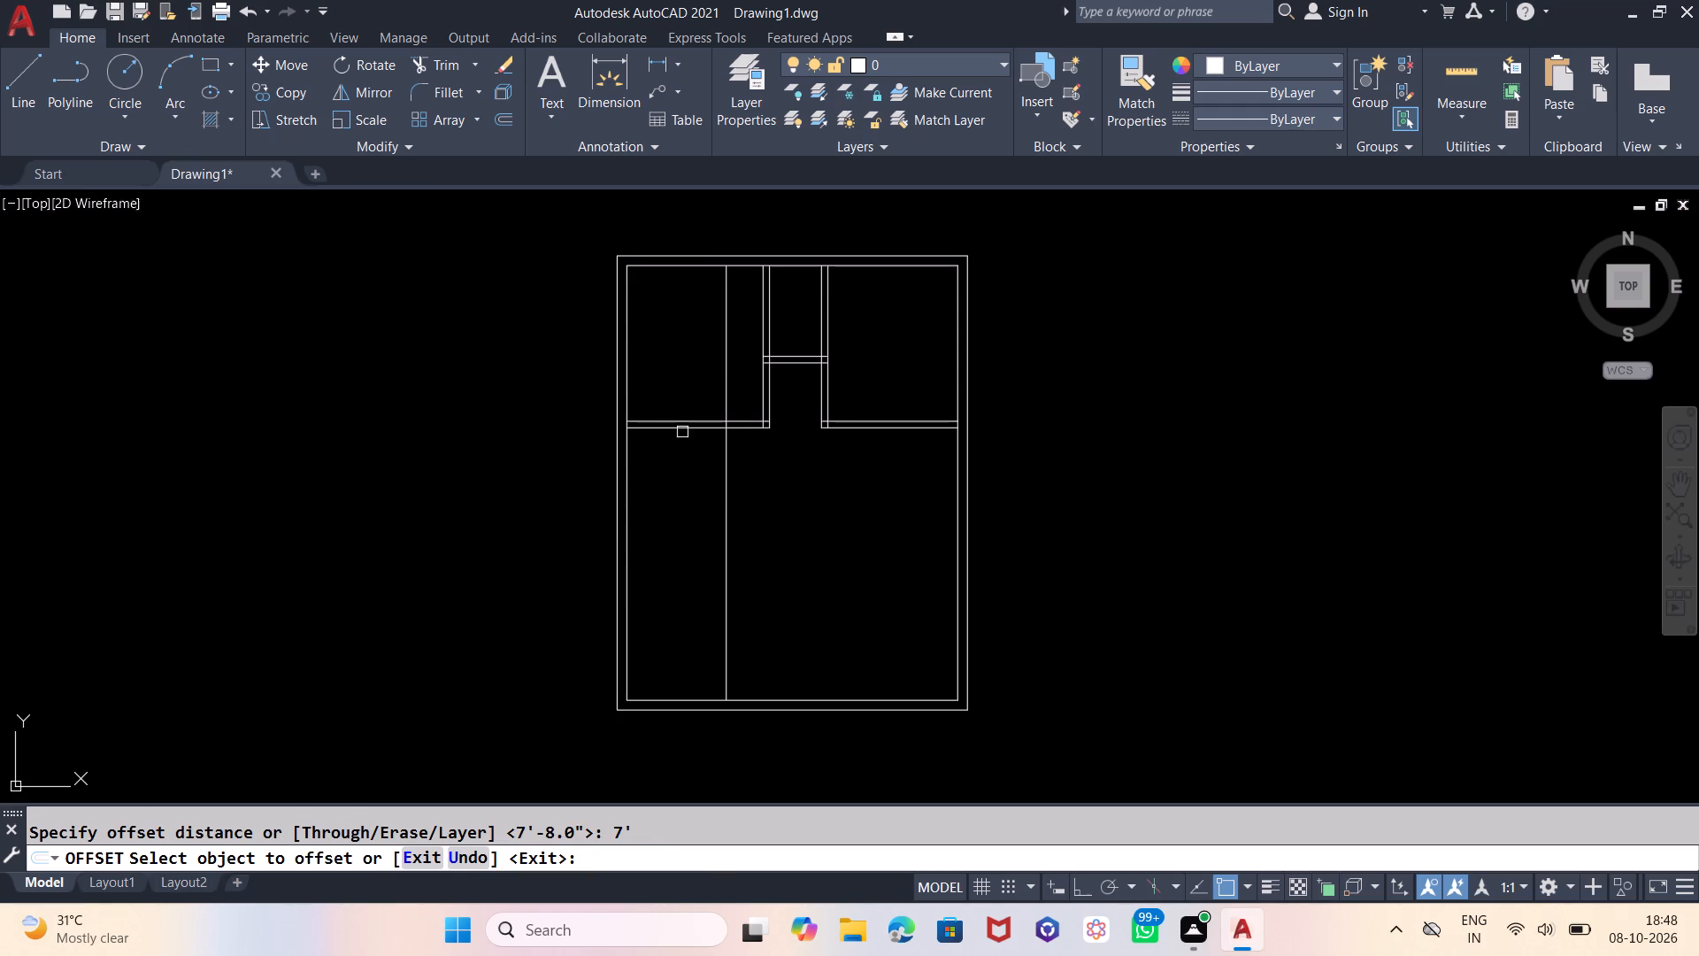
{"action": "left_click", "coordinate": [691, 425]}
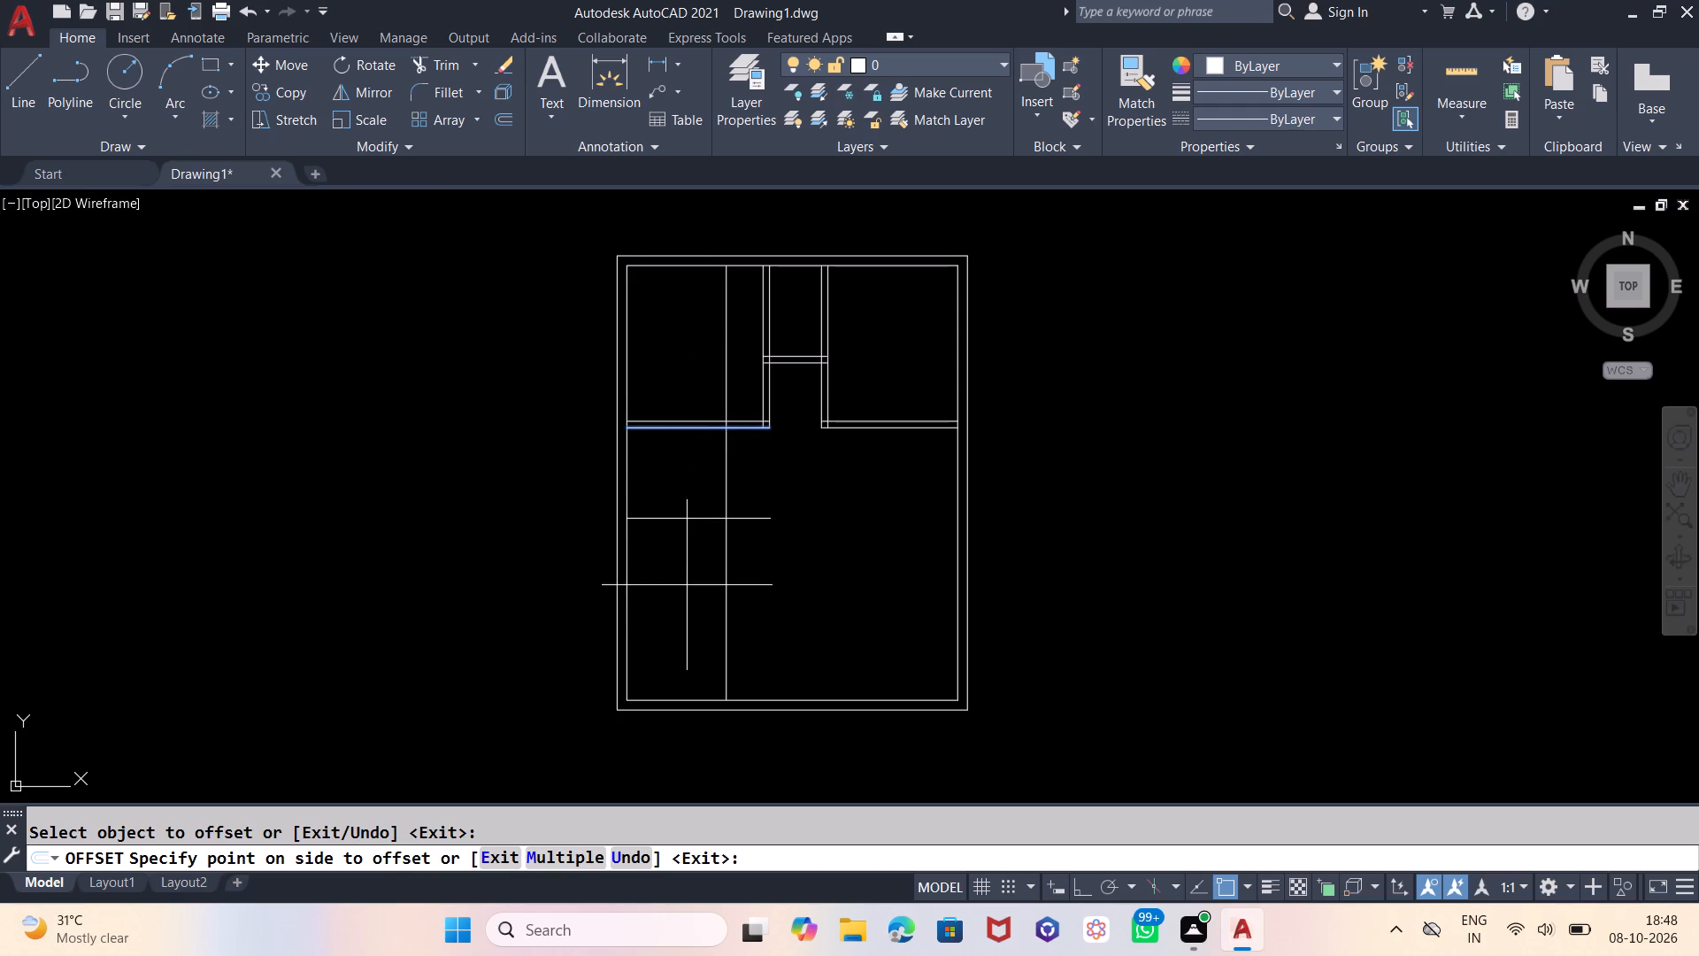
{"action": "left_click", "coordinate": [687, 587]}
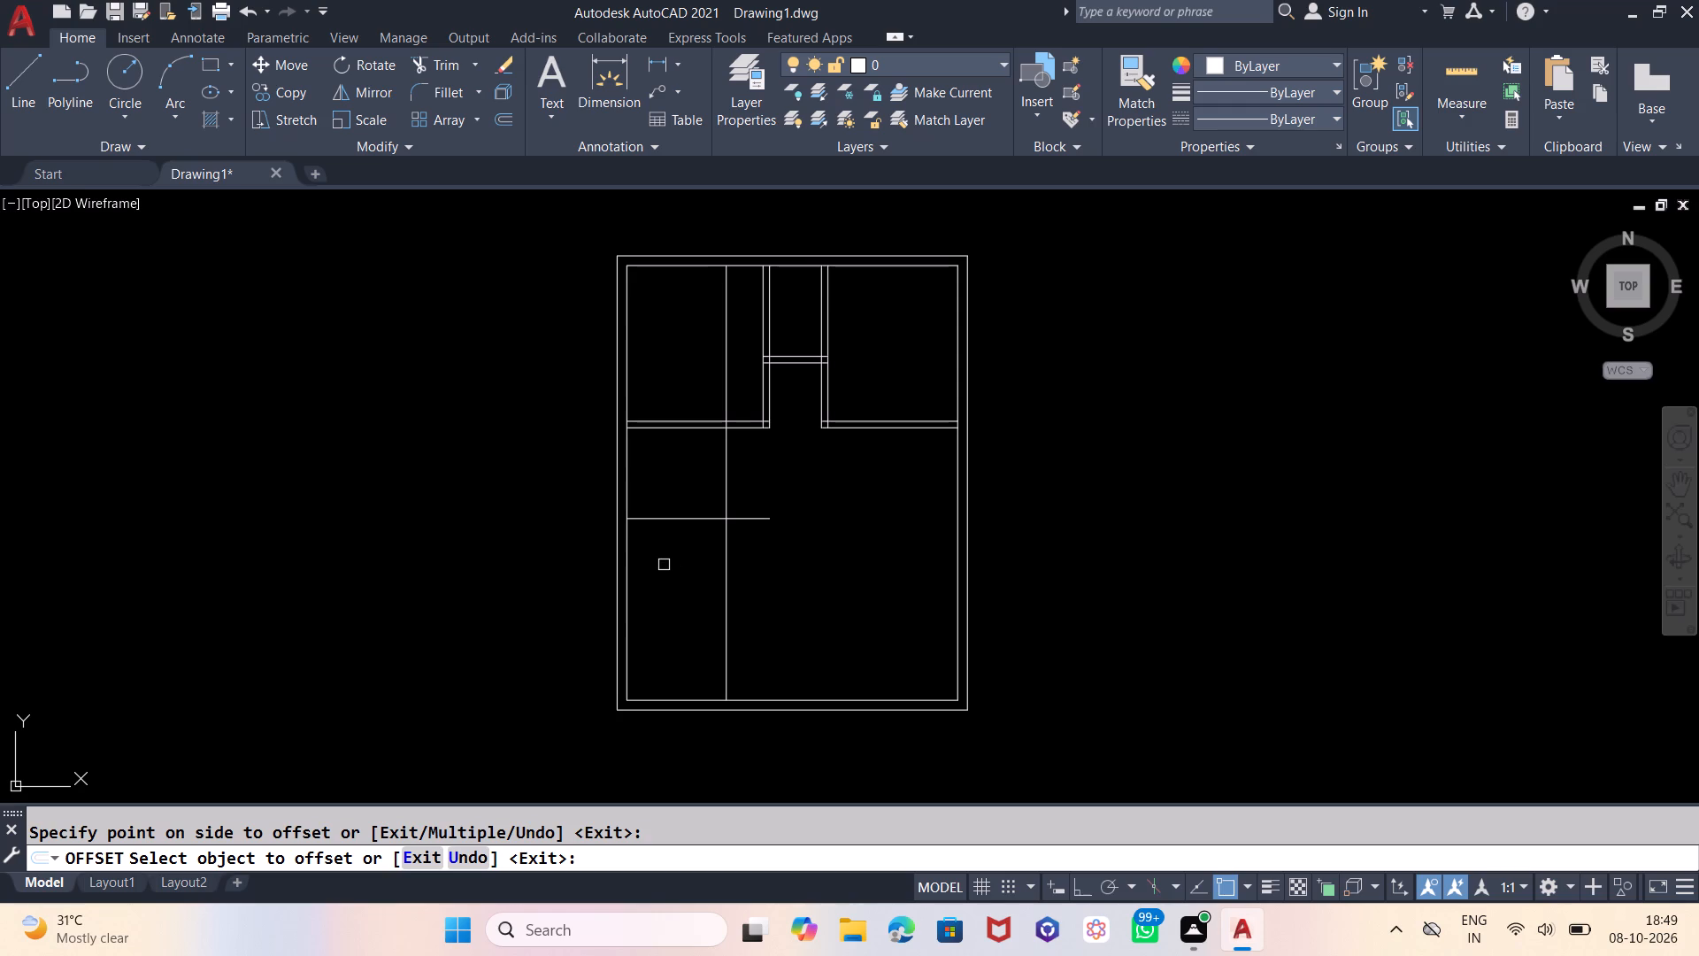
{"action": "key", "text": "Escape"}
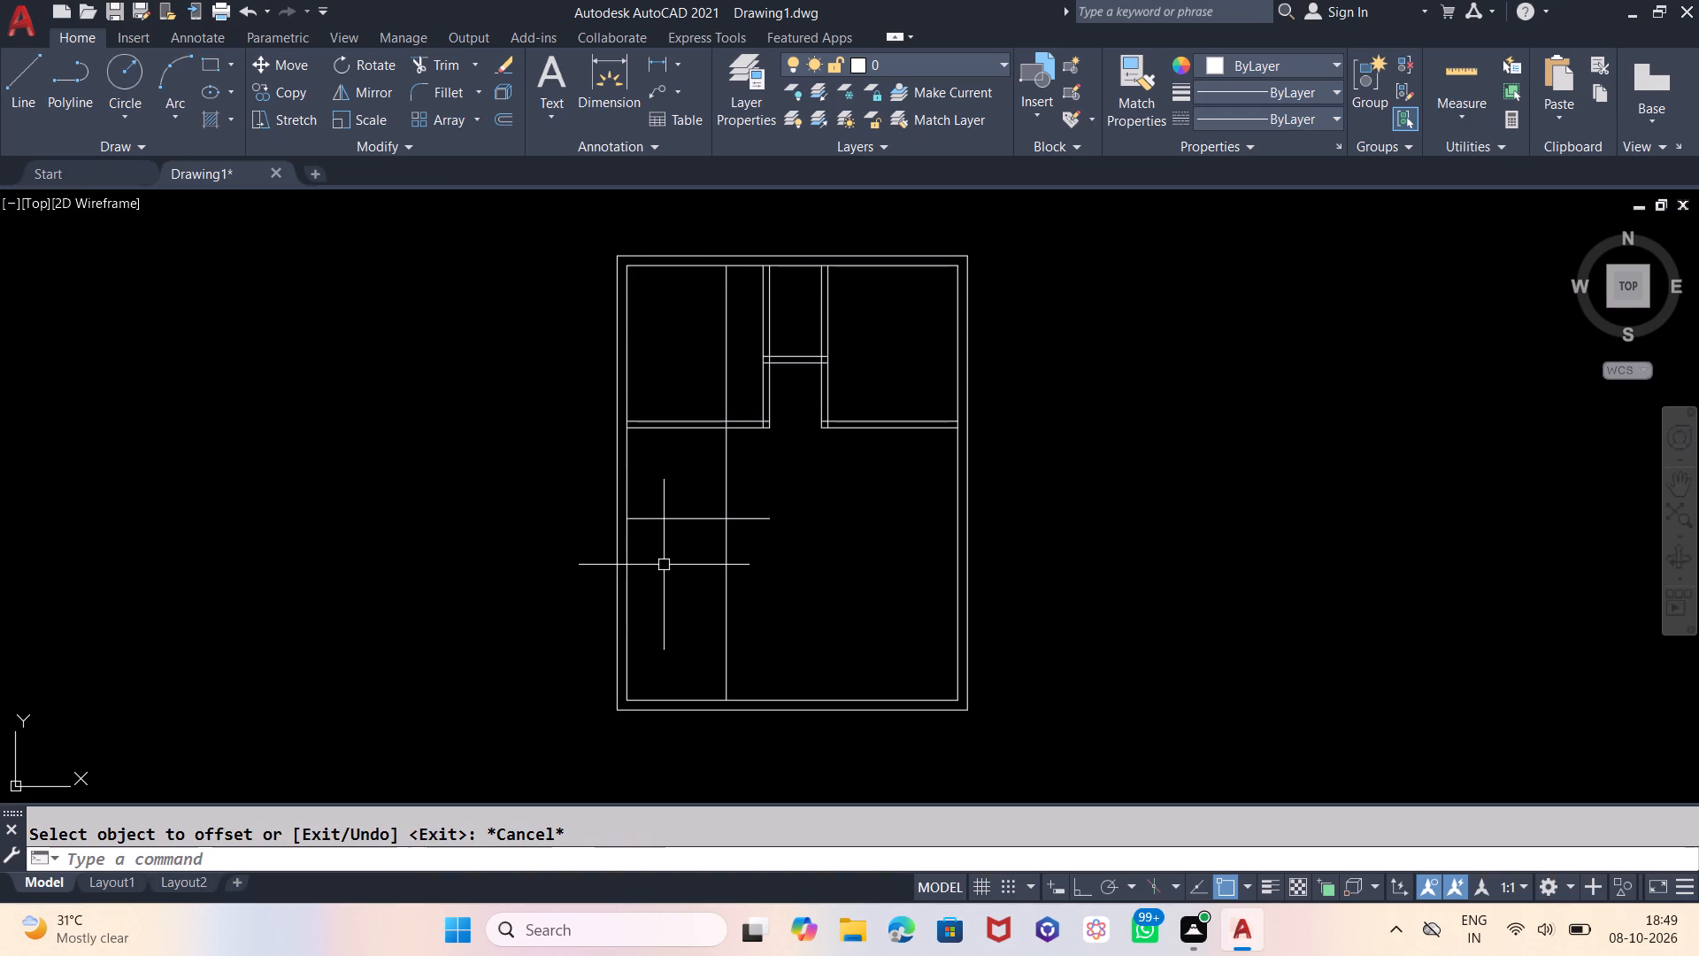
Offset the new horizontal line 6" downward and the new vertical line 6" to the right to form partitions.
{"action": "key", "text": "o"}
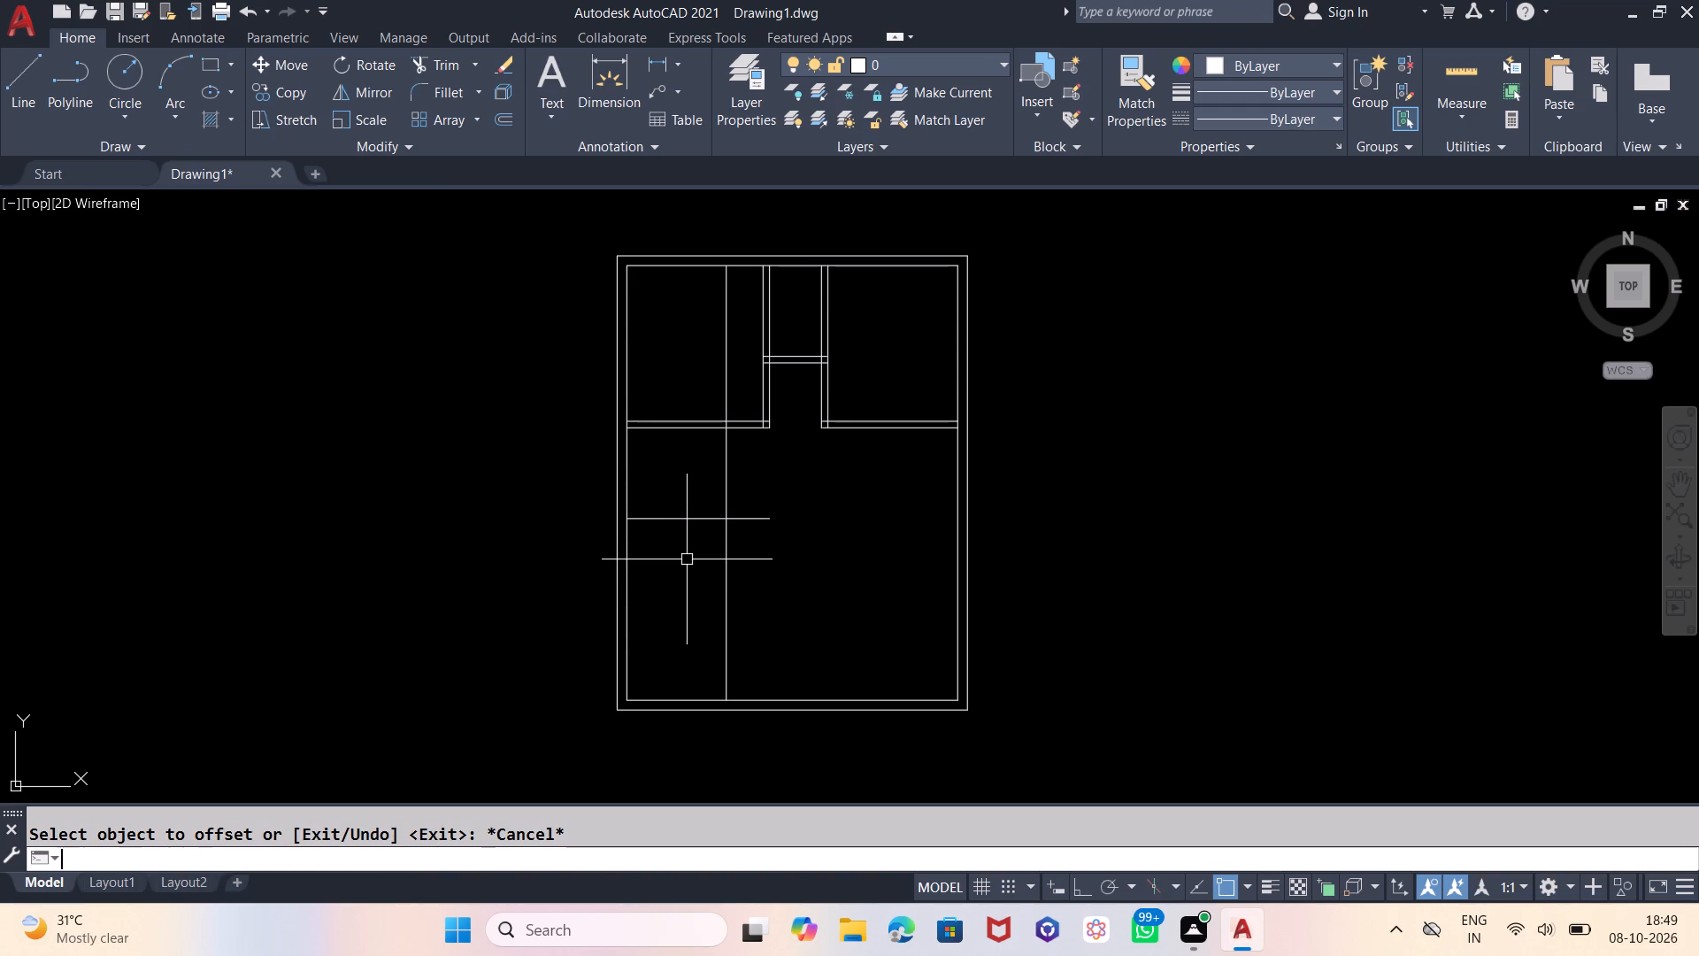
{"action": "key", "text": "Return"}
{"action": "key", "text": "6"}
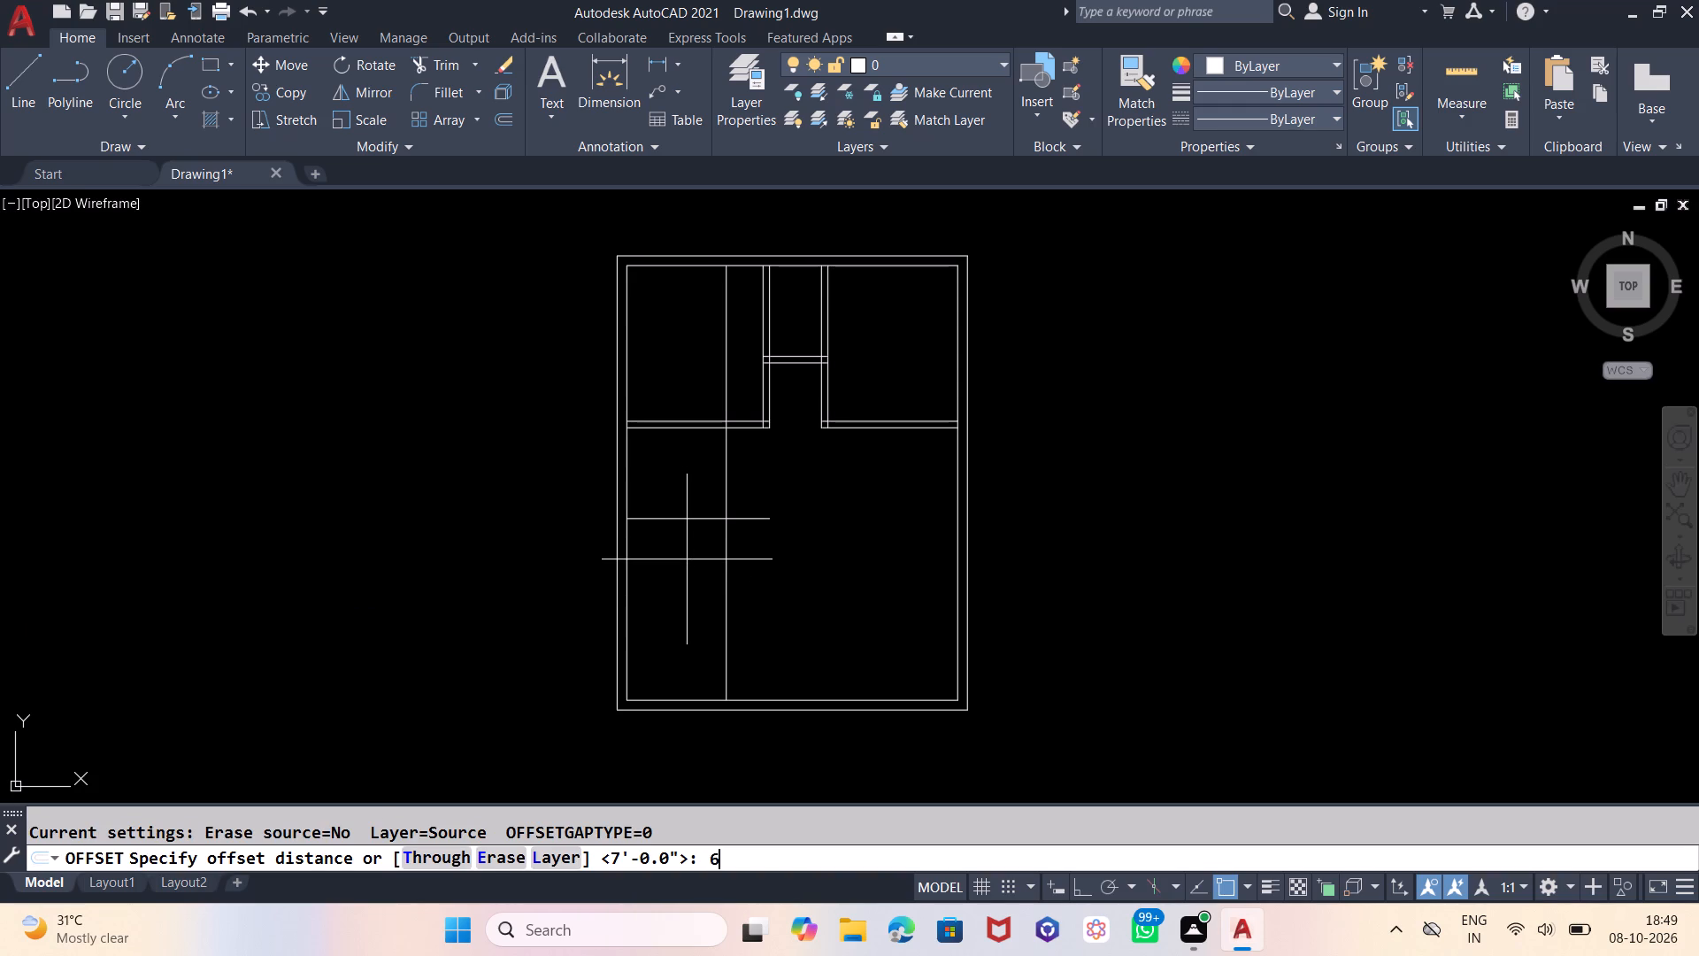
{"action": "key", "text": "Return"}
{"action": "left_click", "coordinate": [689, 517]}
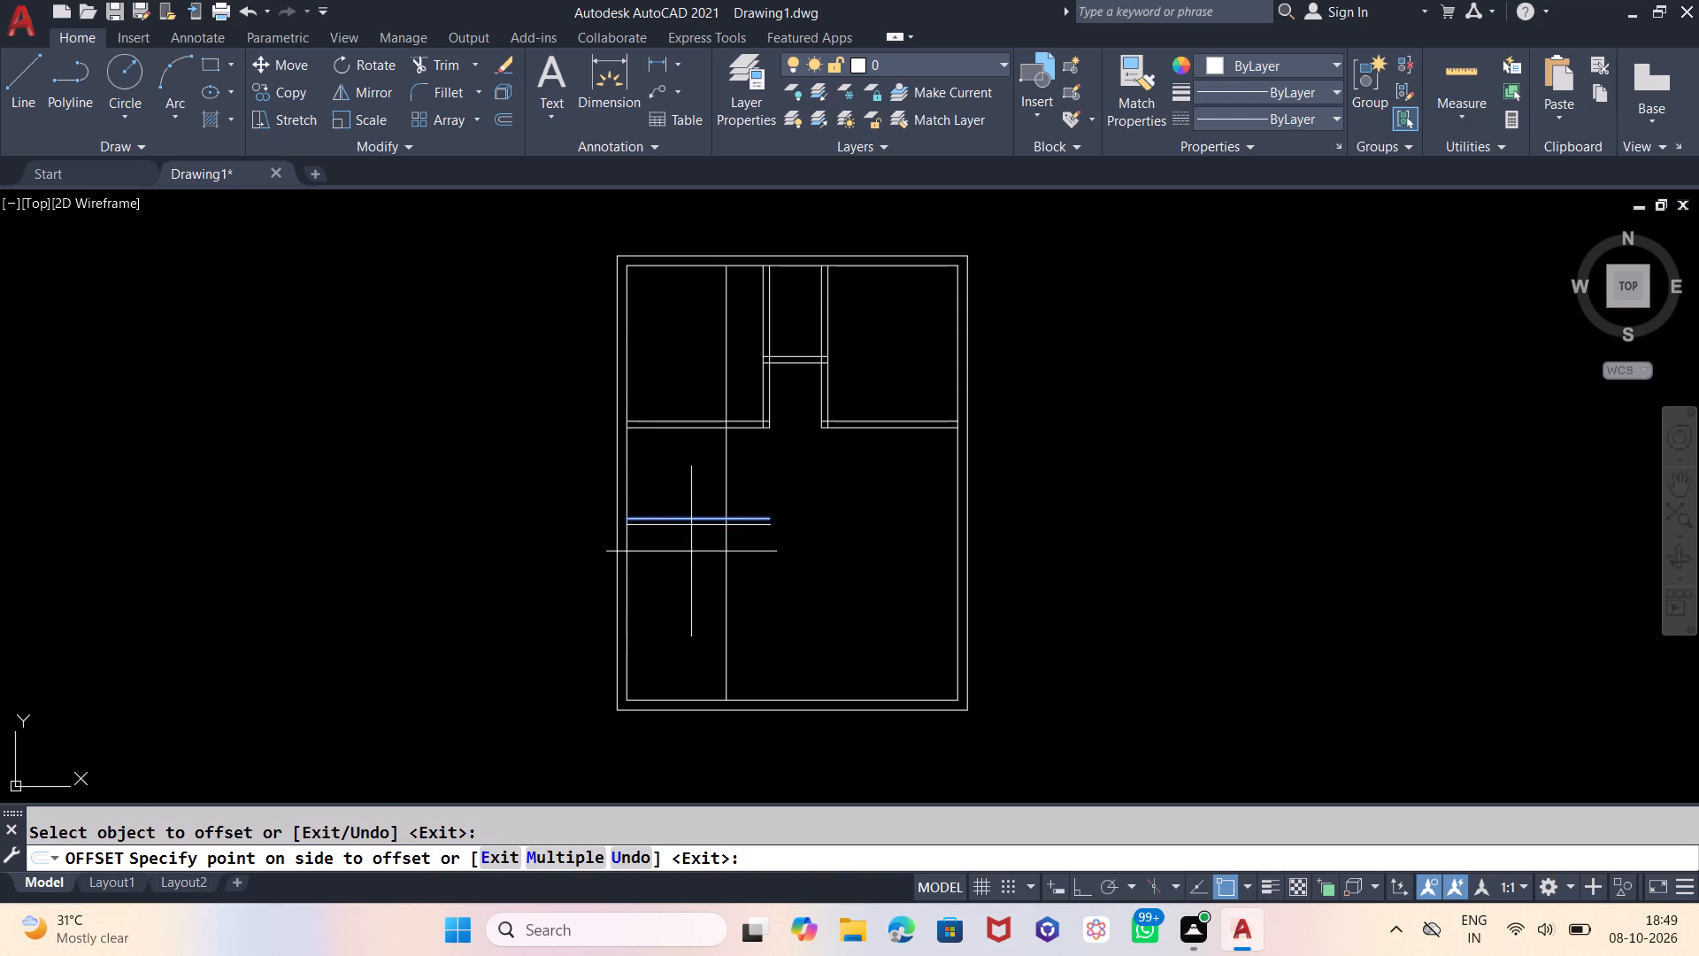
{"action": "left_click", "coordinate": [692, 581]}
{"action": "left_click", "coordinate": [726, 475]}
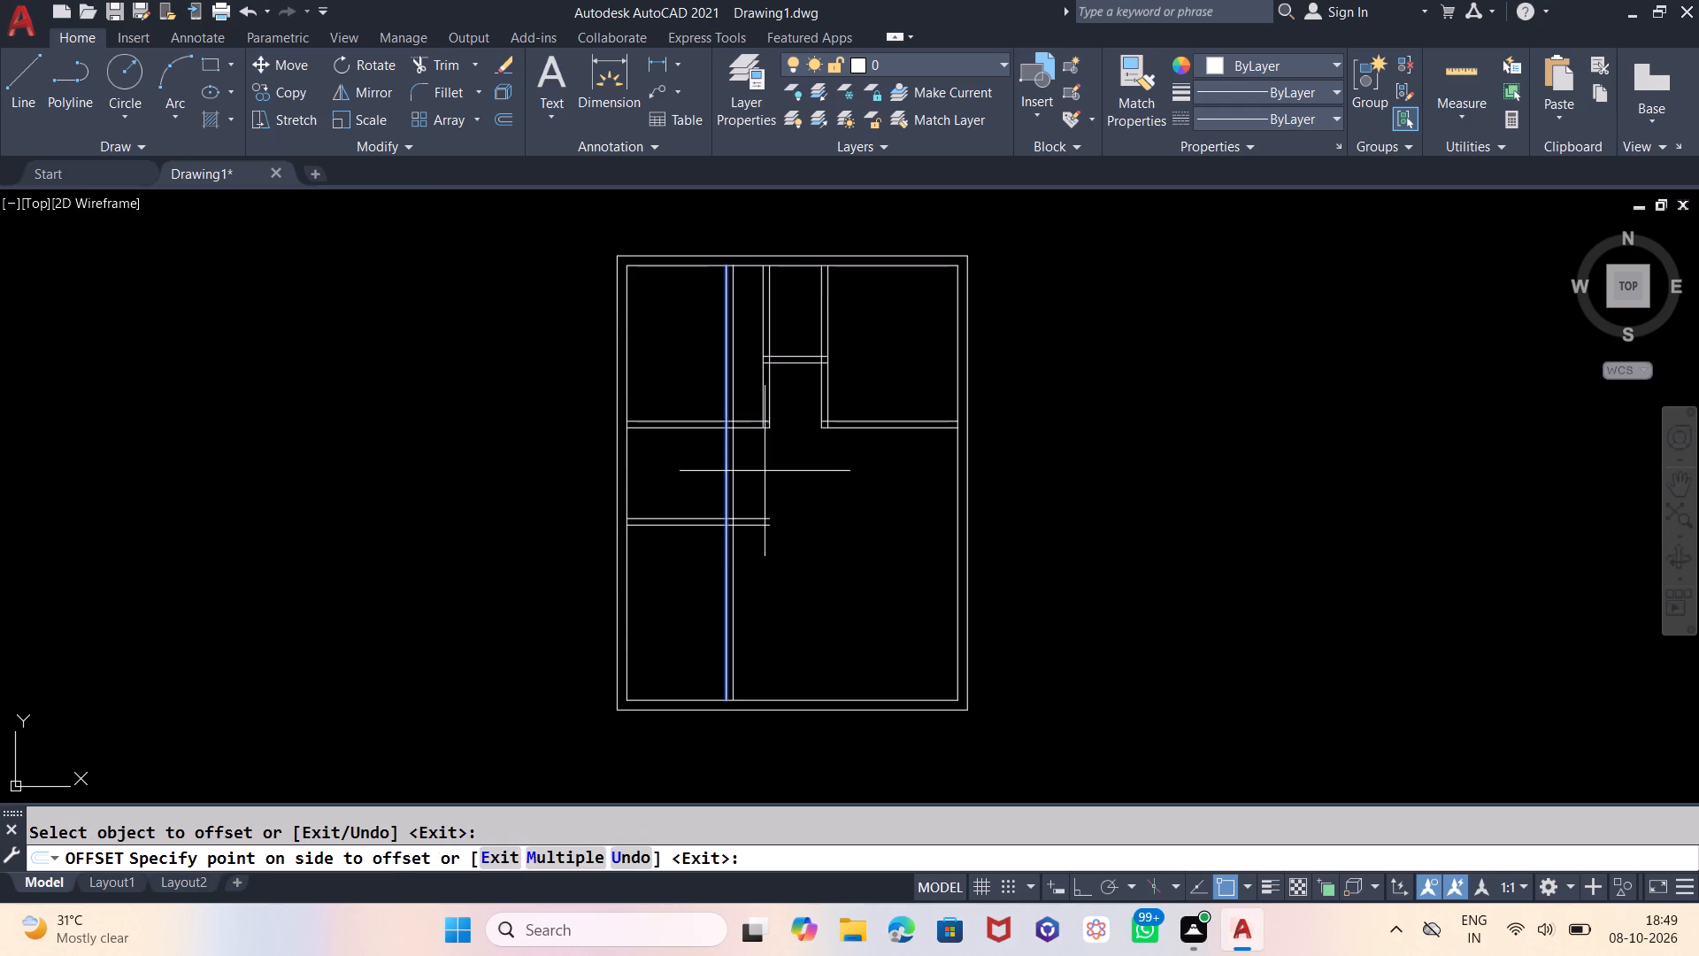
{"action": "left_click", "coordinate": [773, 471]}
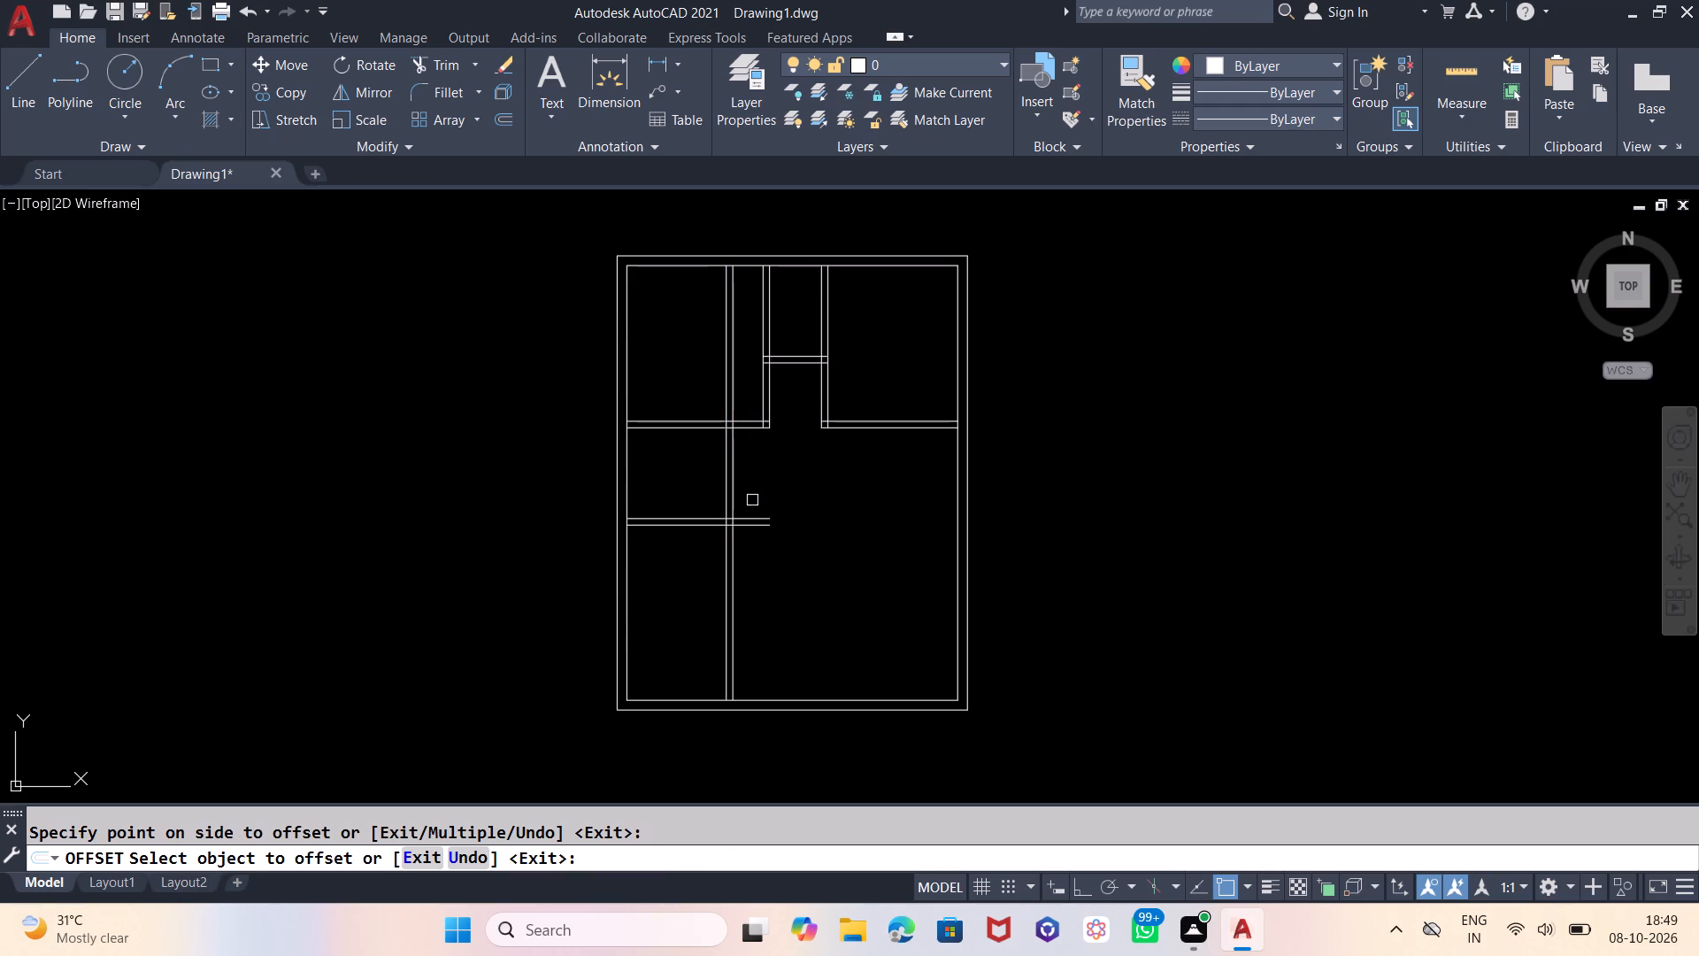
{"action": "key", "text": "Escape"}
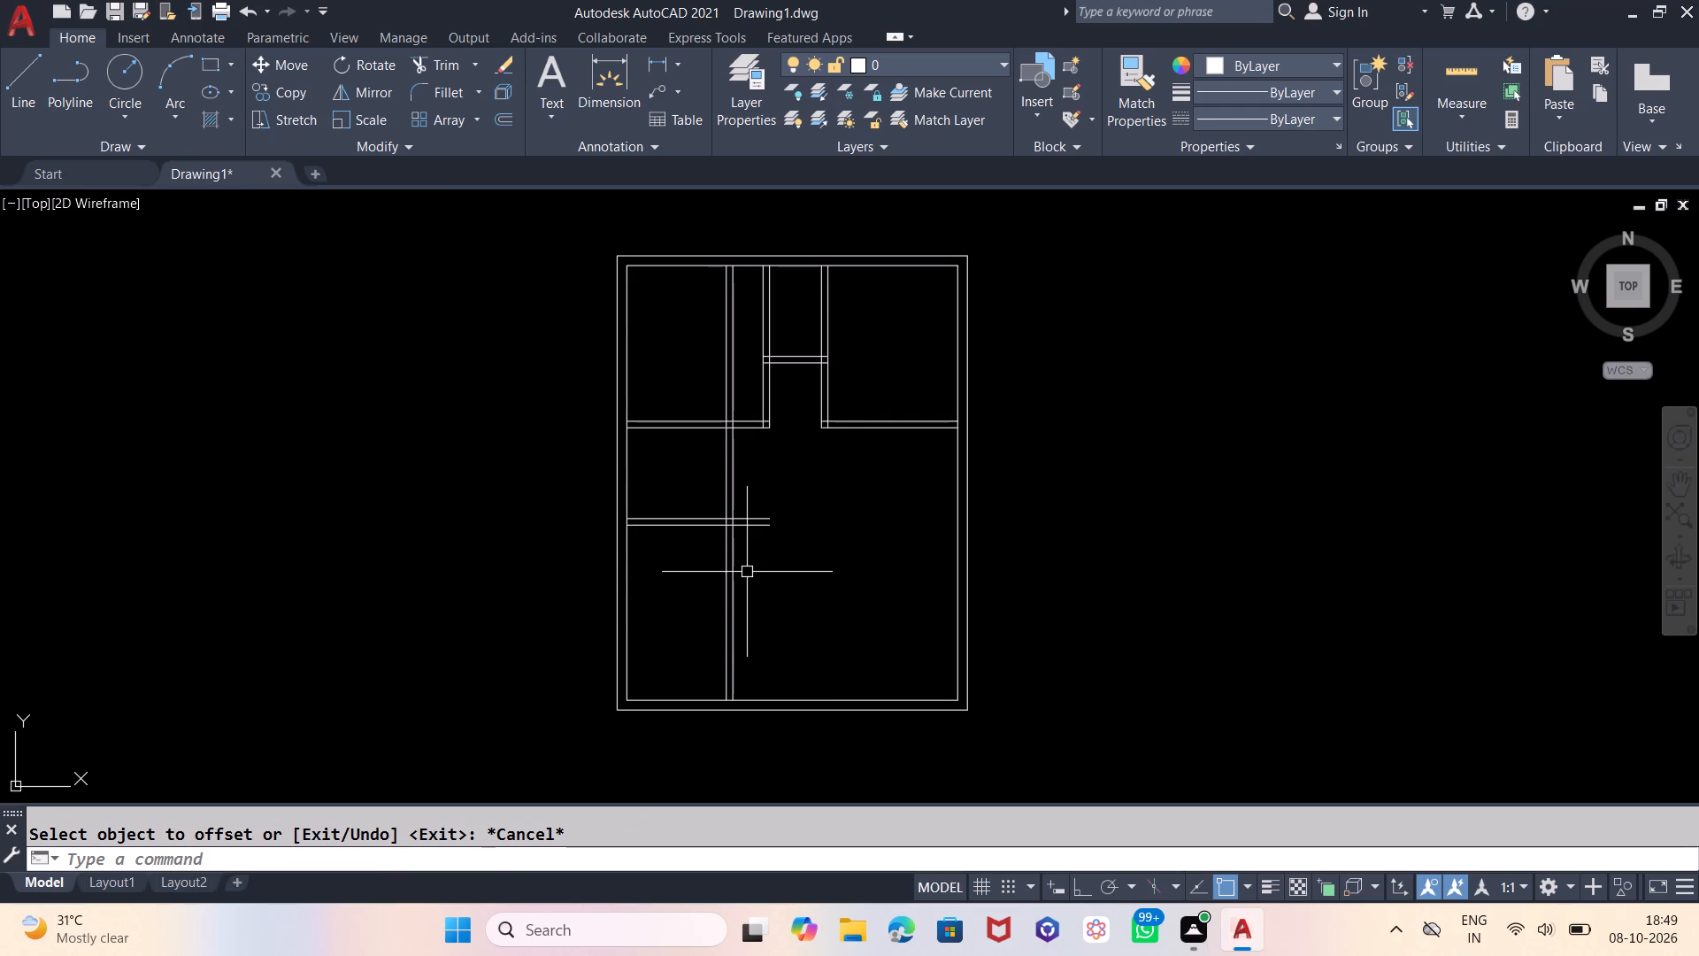
Offset the left wall's inner line 11'6" to the right and dismiss the pop-up notification.
{"action": "key", "text": "o"}
{"action": "key", "text": "Return"}
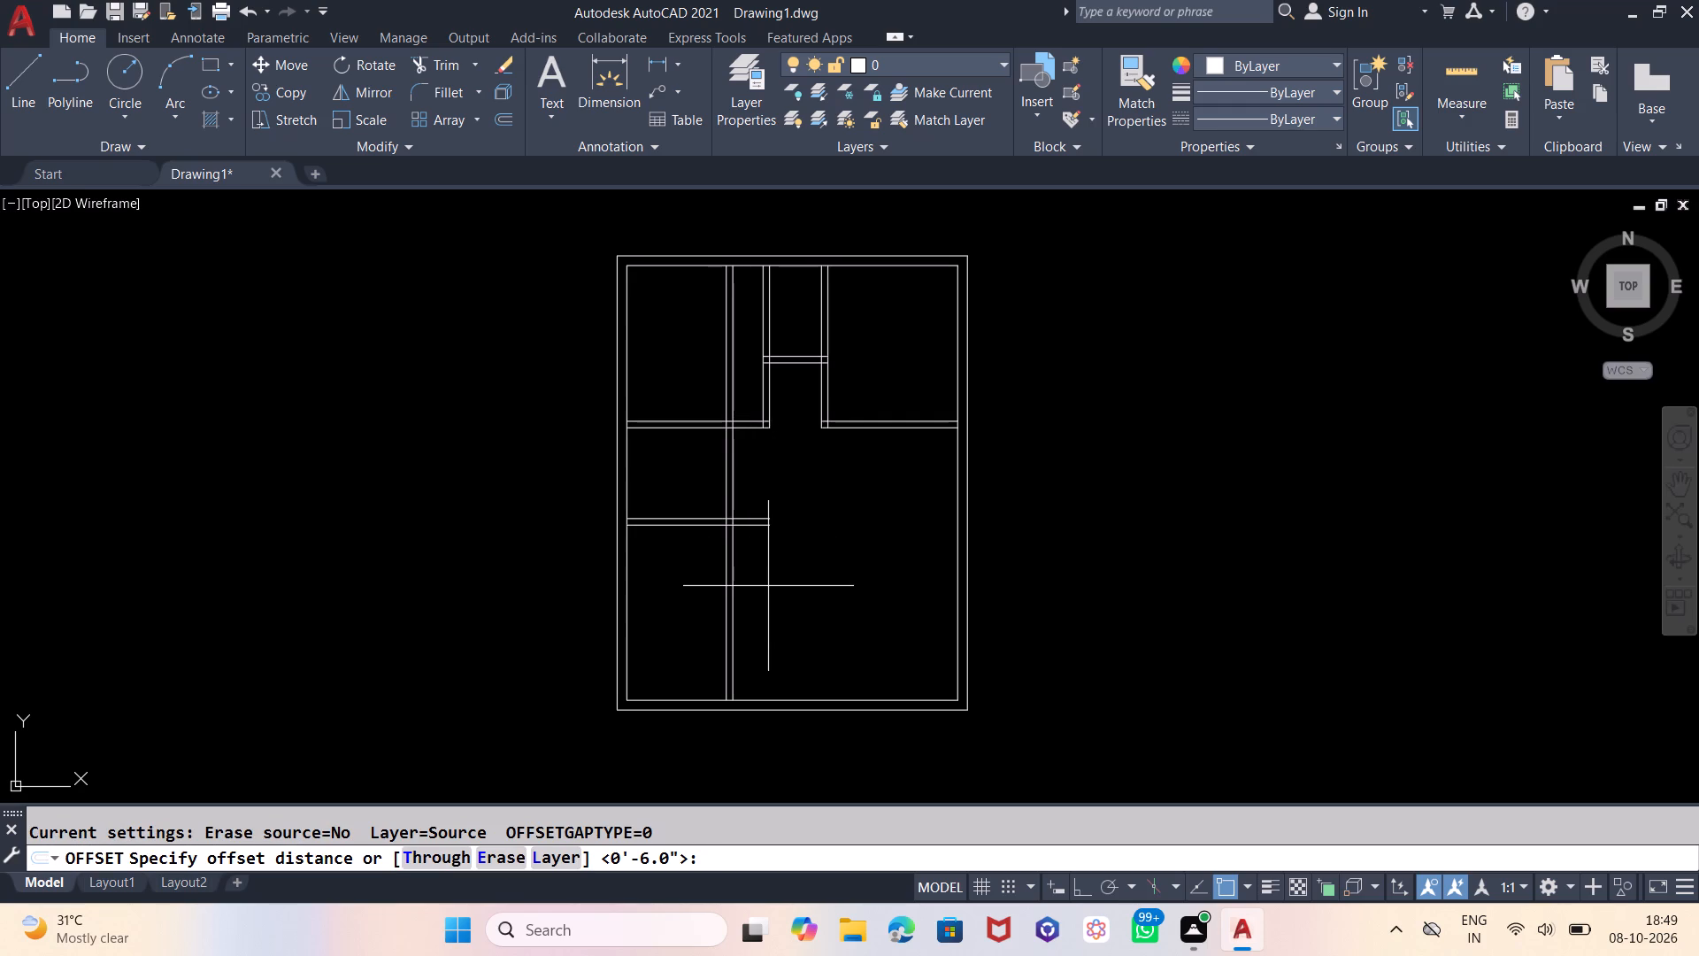
{"action": "type", "text": "11'6\""}
{"action": "key", "text": "Return"}
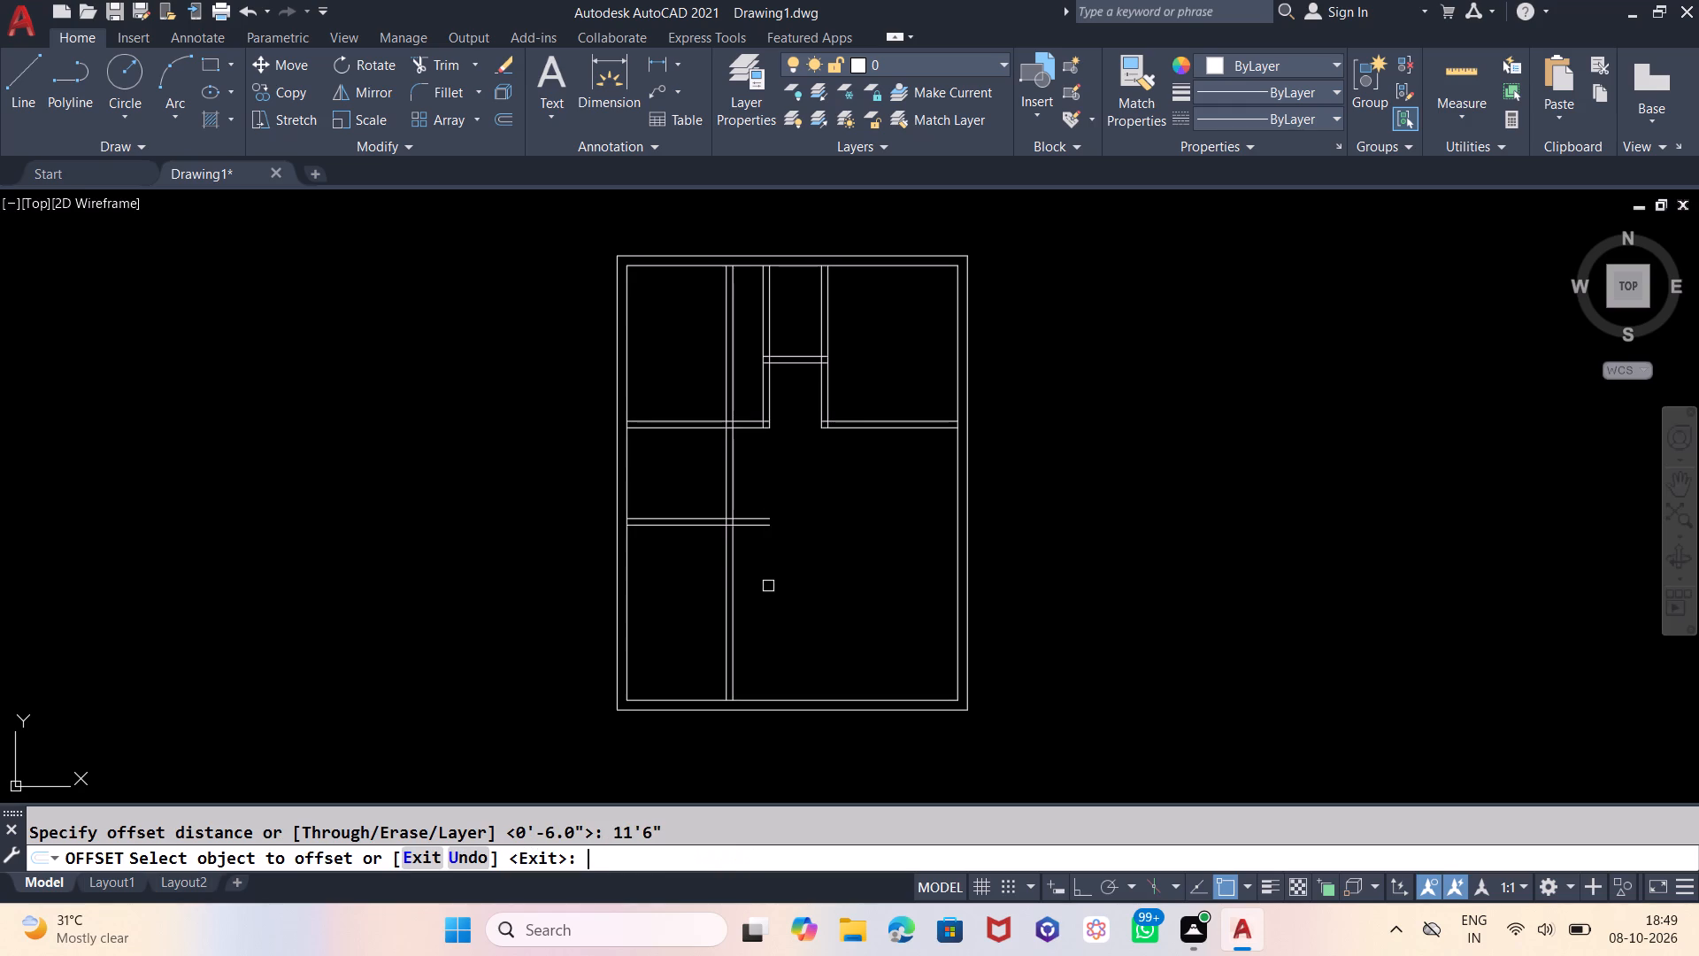
{"action": "left_click", "coordinate": [631, 590]}
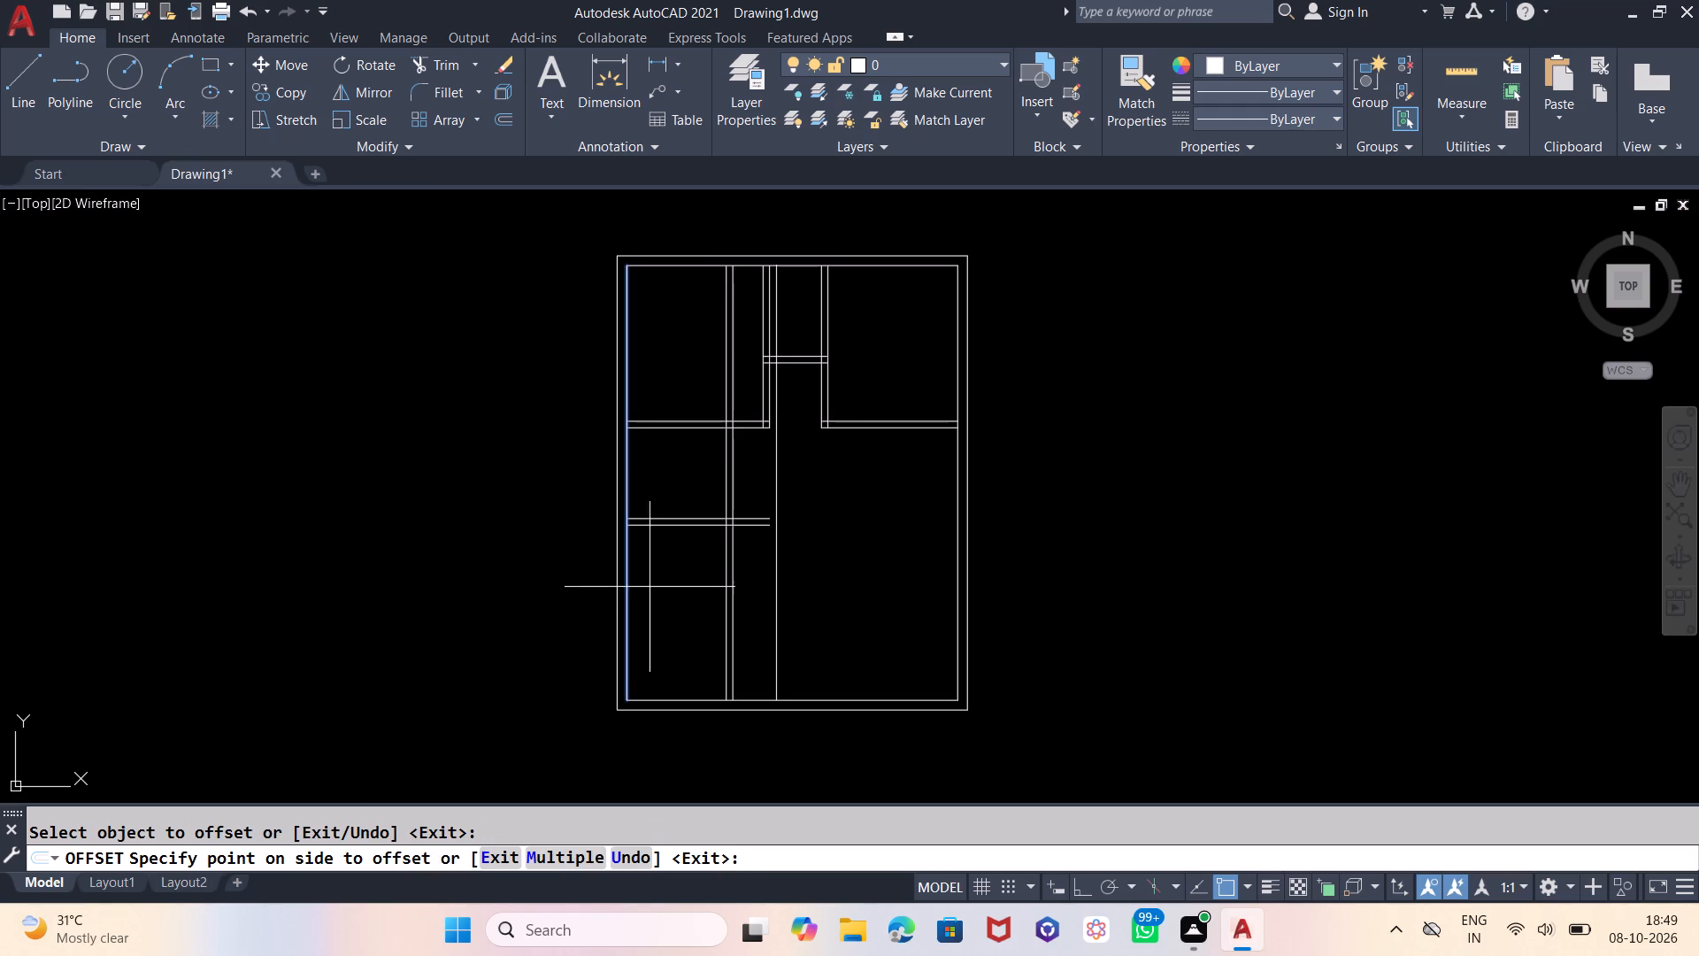
{"action": "left_click", "coordinate": [820, 577]}
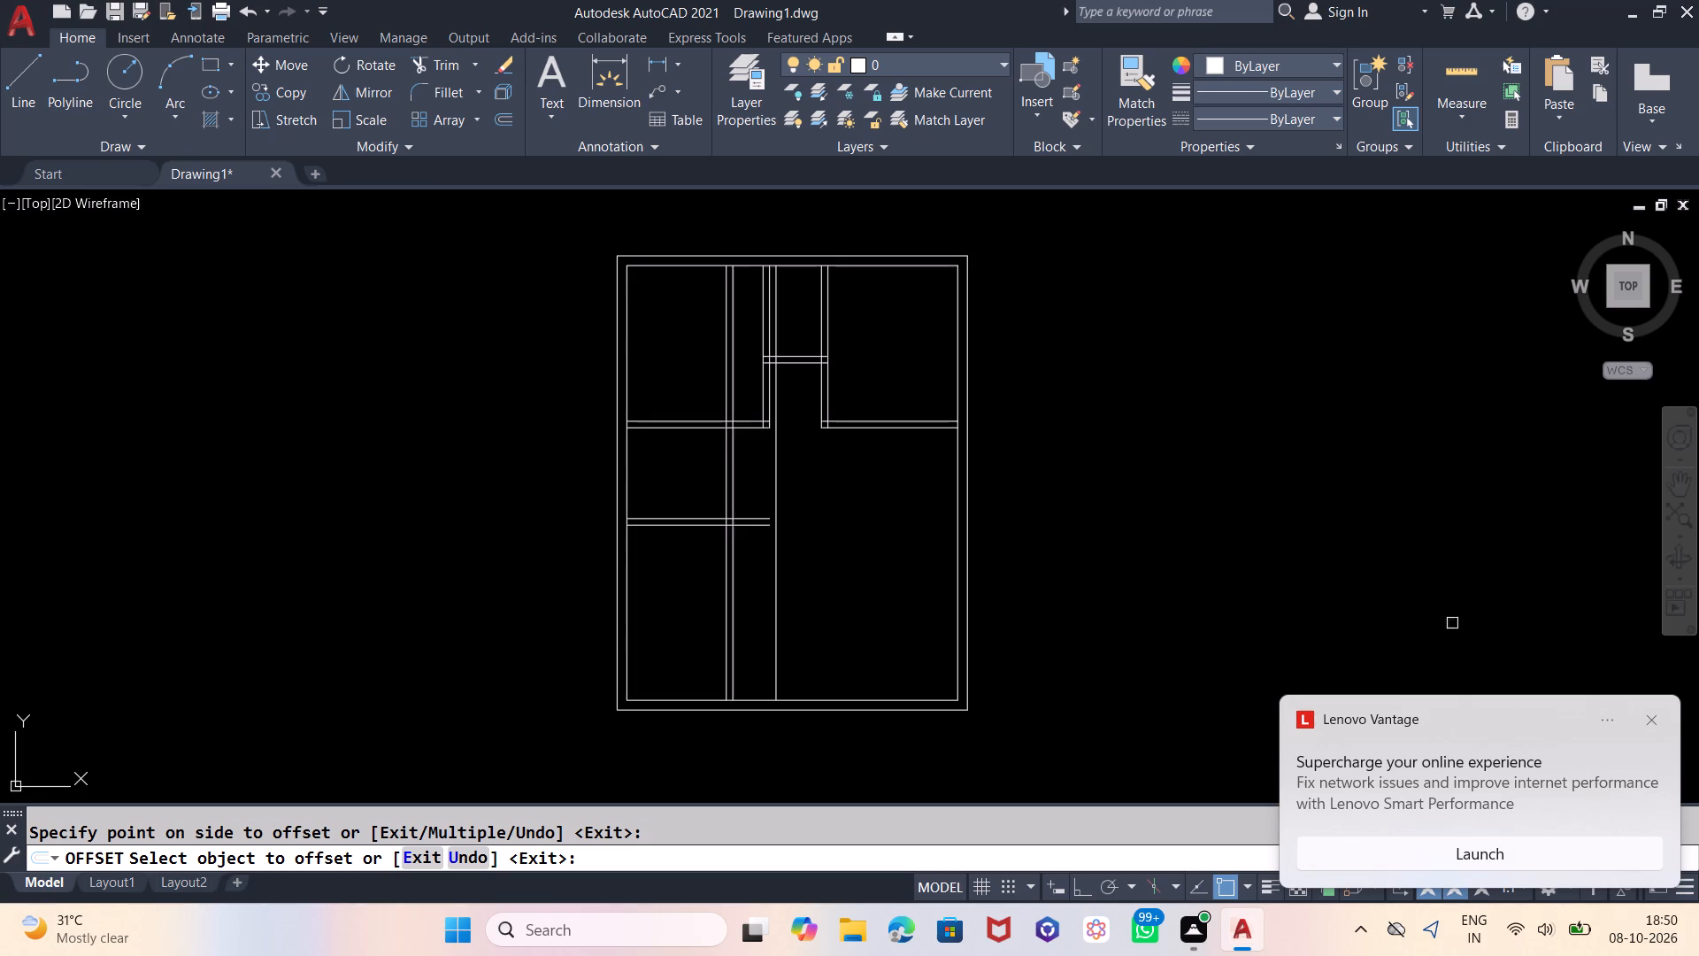
{"action": "left_click", "coordinate": [1653, 719]}
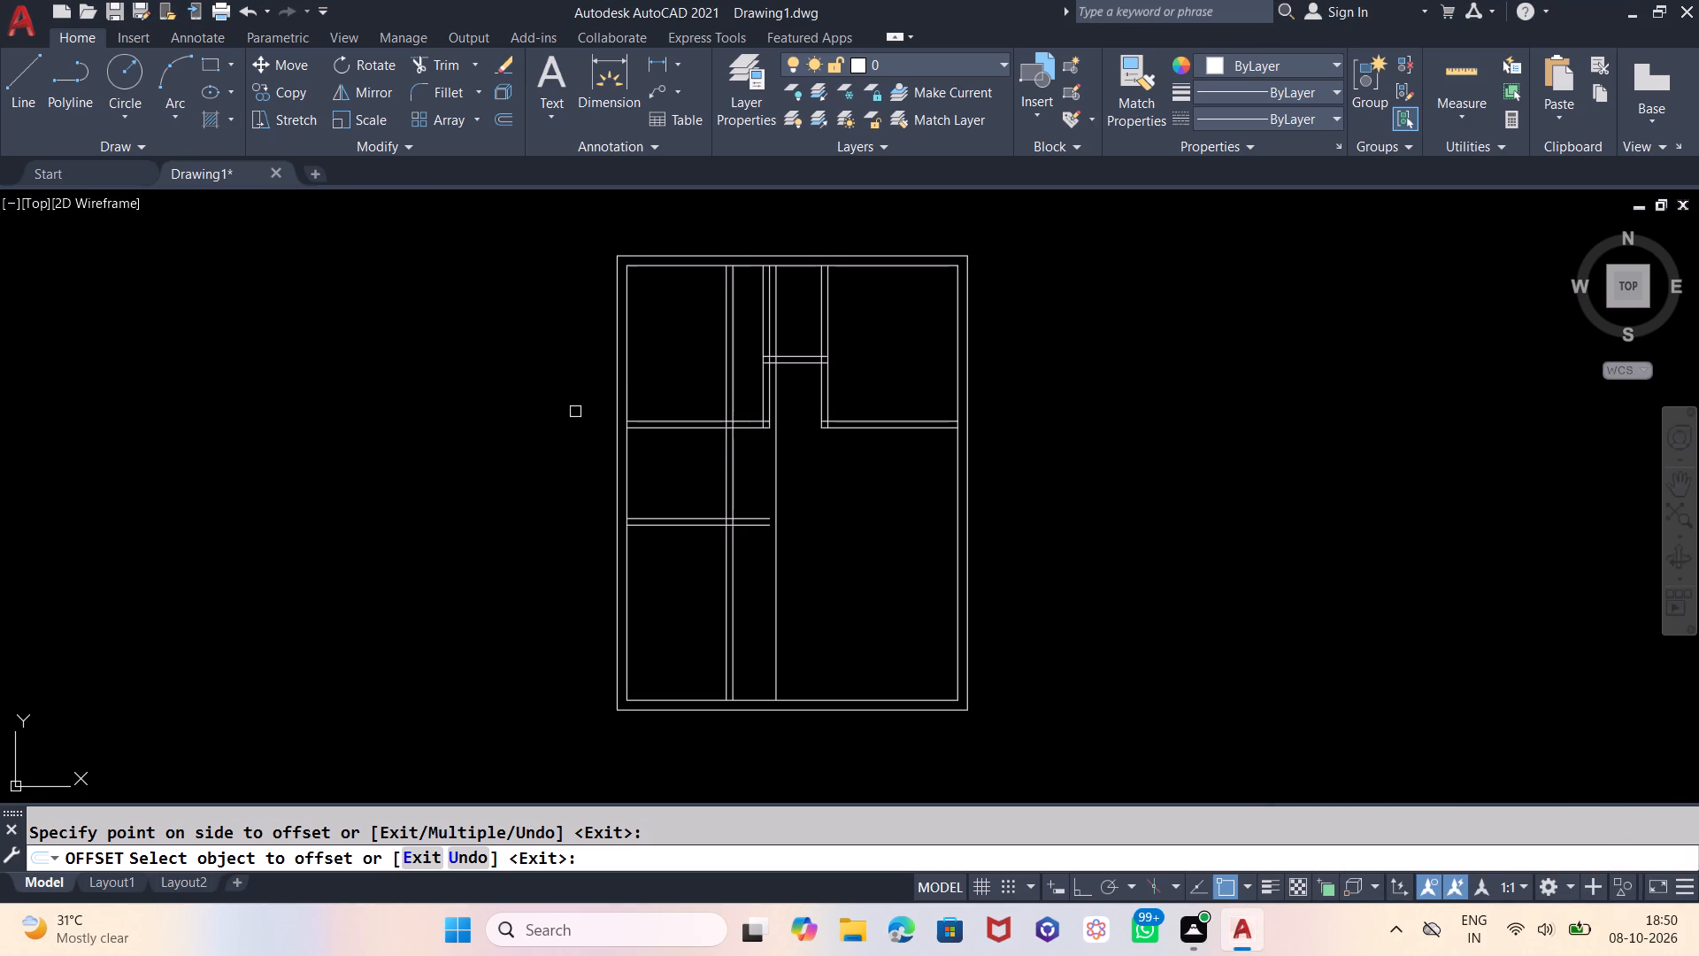
{"action": "key", "text": "Escape"}
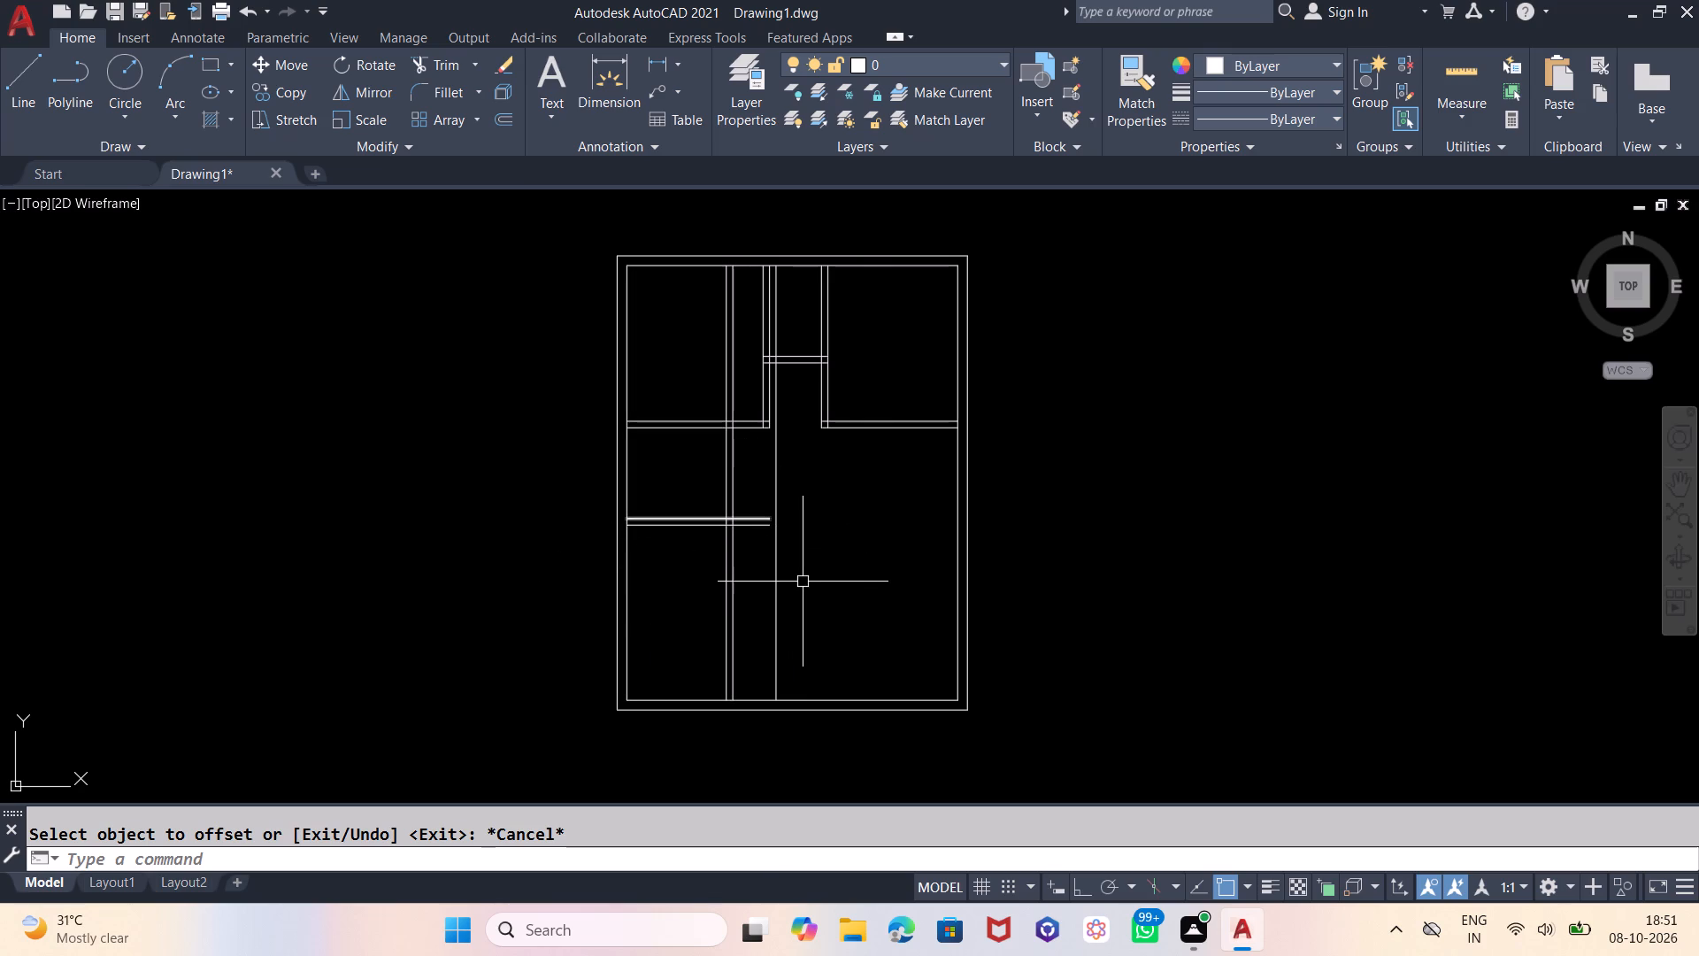
Offset the newest full-height vertical line 6" to the right and close the system update prompt.
{"action": "key", "text": "o"}
{"action": "key", "text": "Return"}
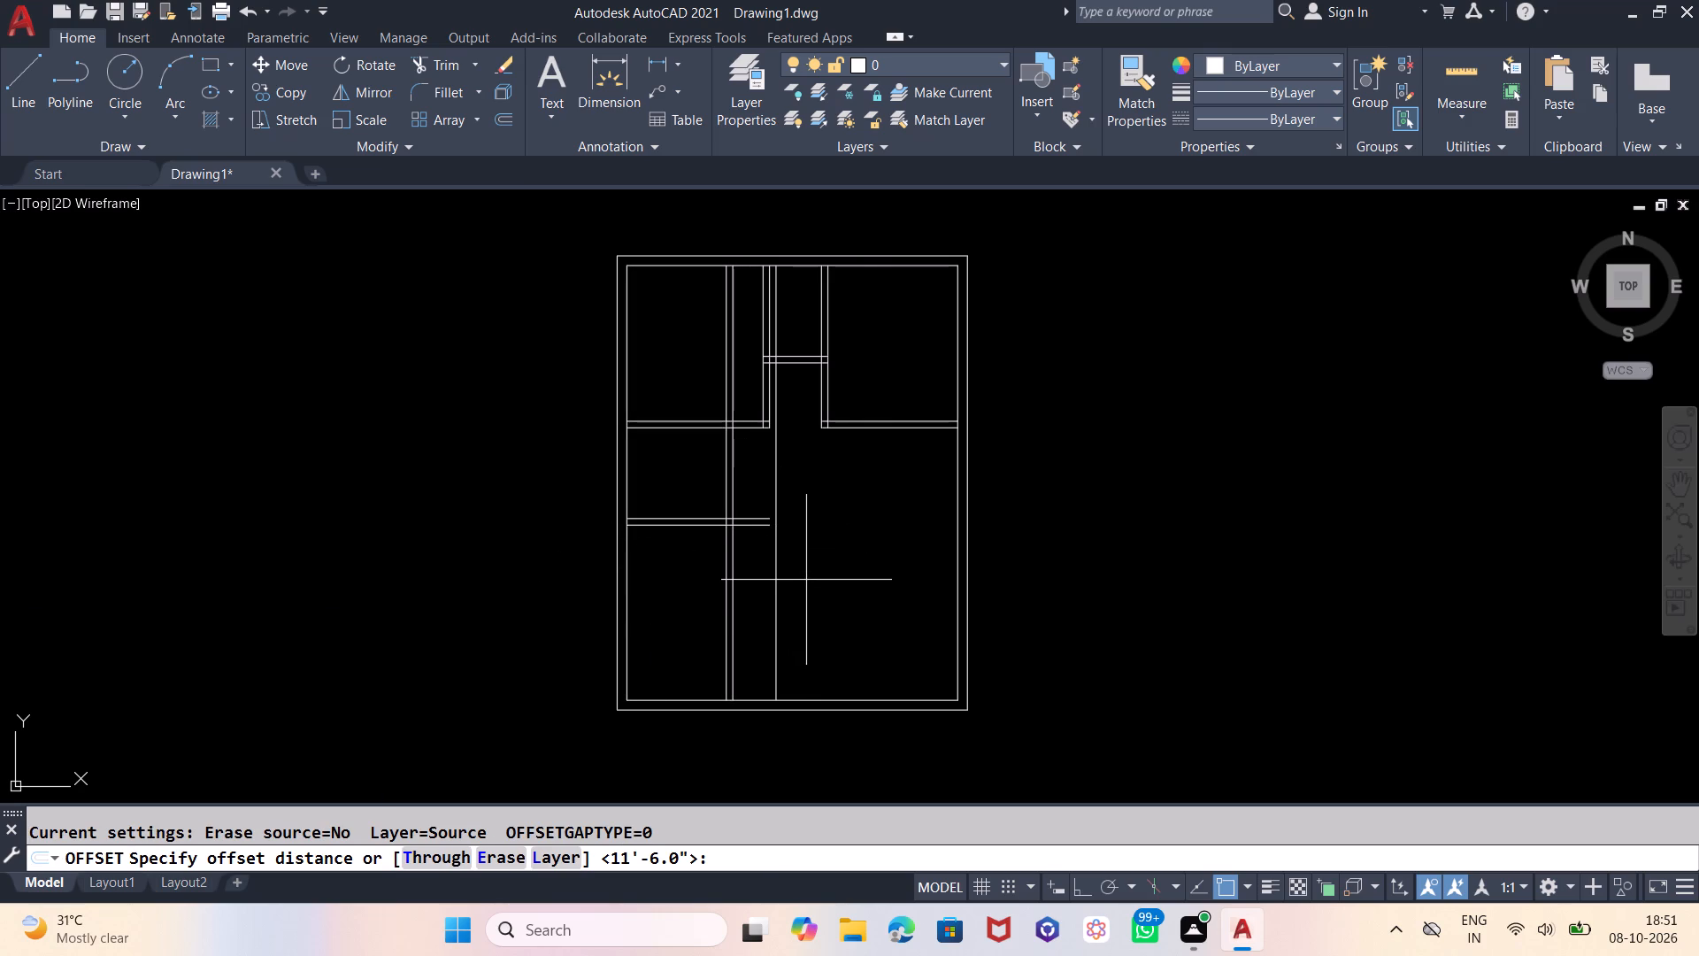
{"action": "key", "text": "6"}
{"action": "key", "text": "Return"}
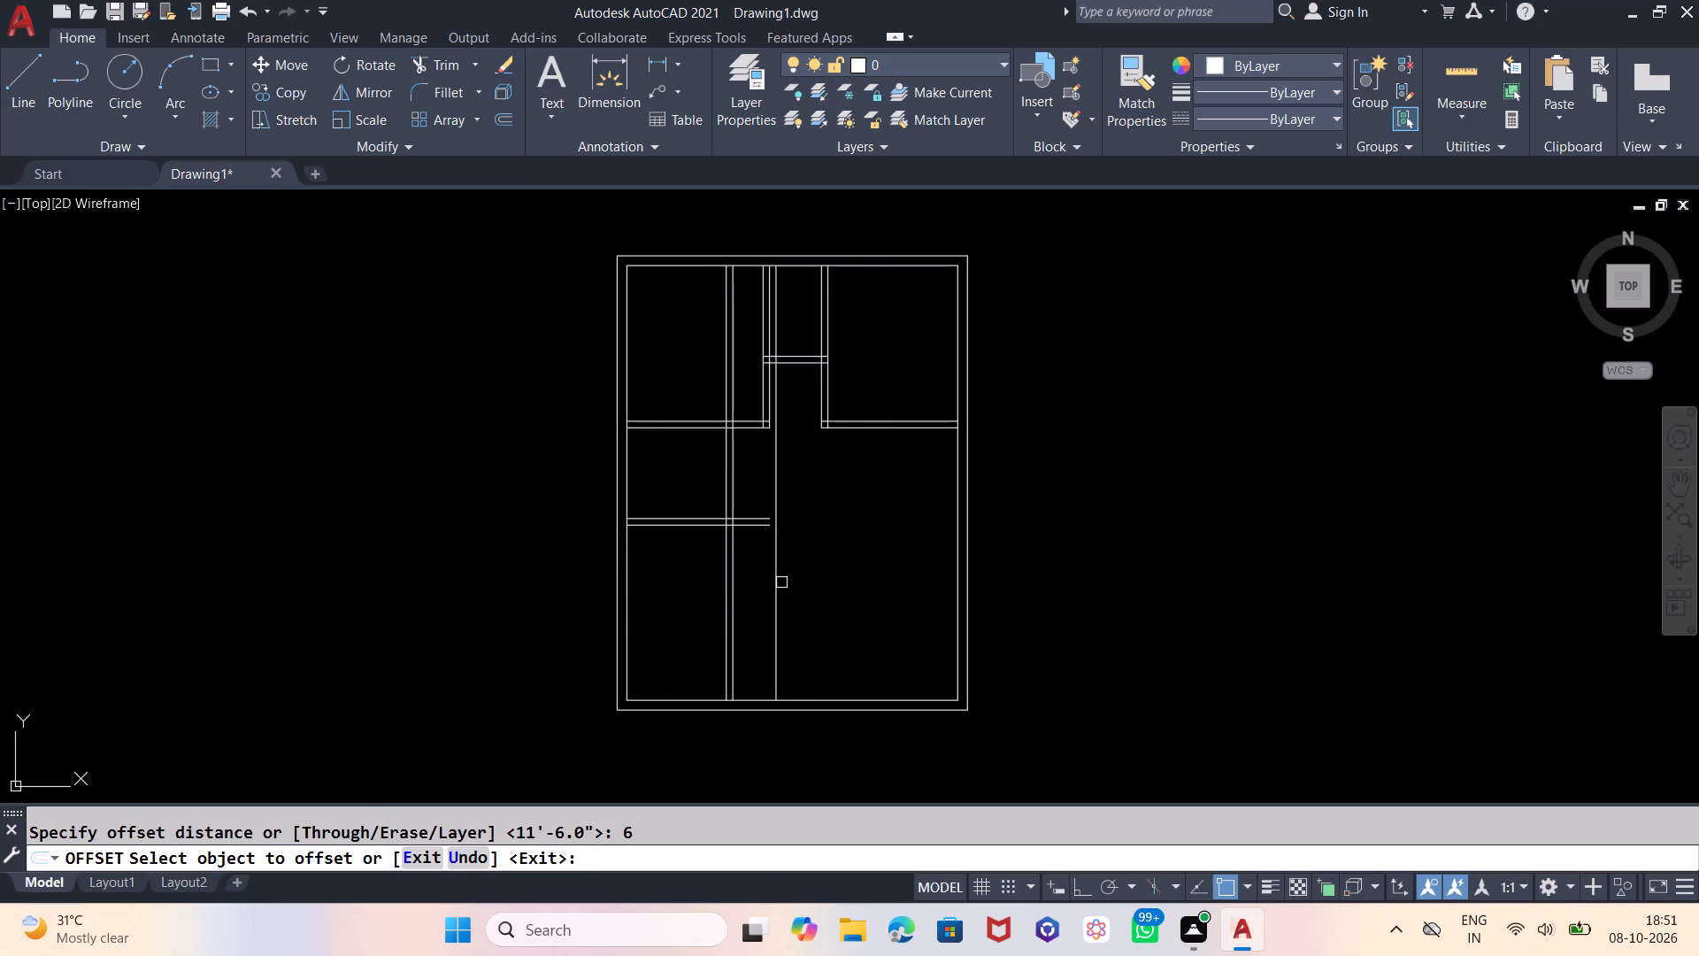
{"action": "left_click", "coordinate": [780, 582]}
{"action": "left_click", "coordinate": [837, 579]}
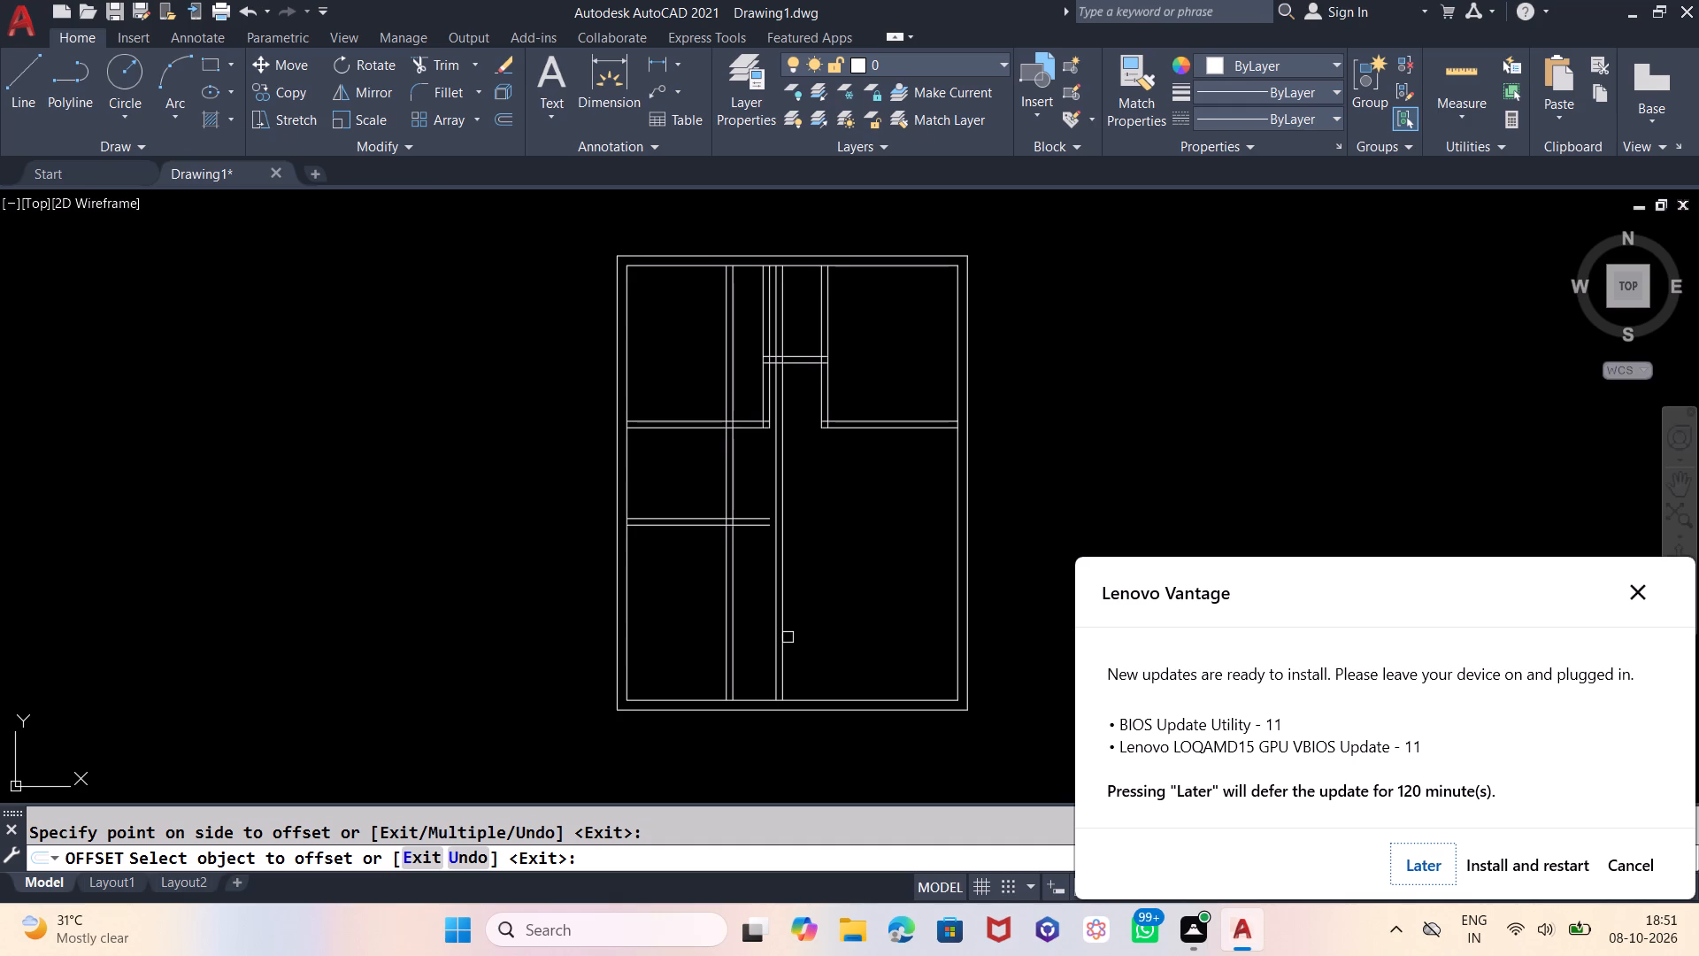
{"action": "left_click", "coordinate": [1634, 583]}
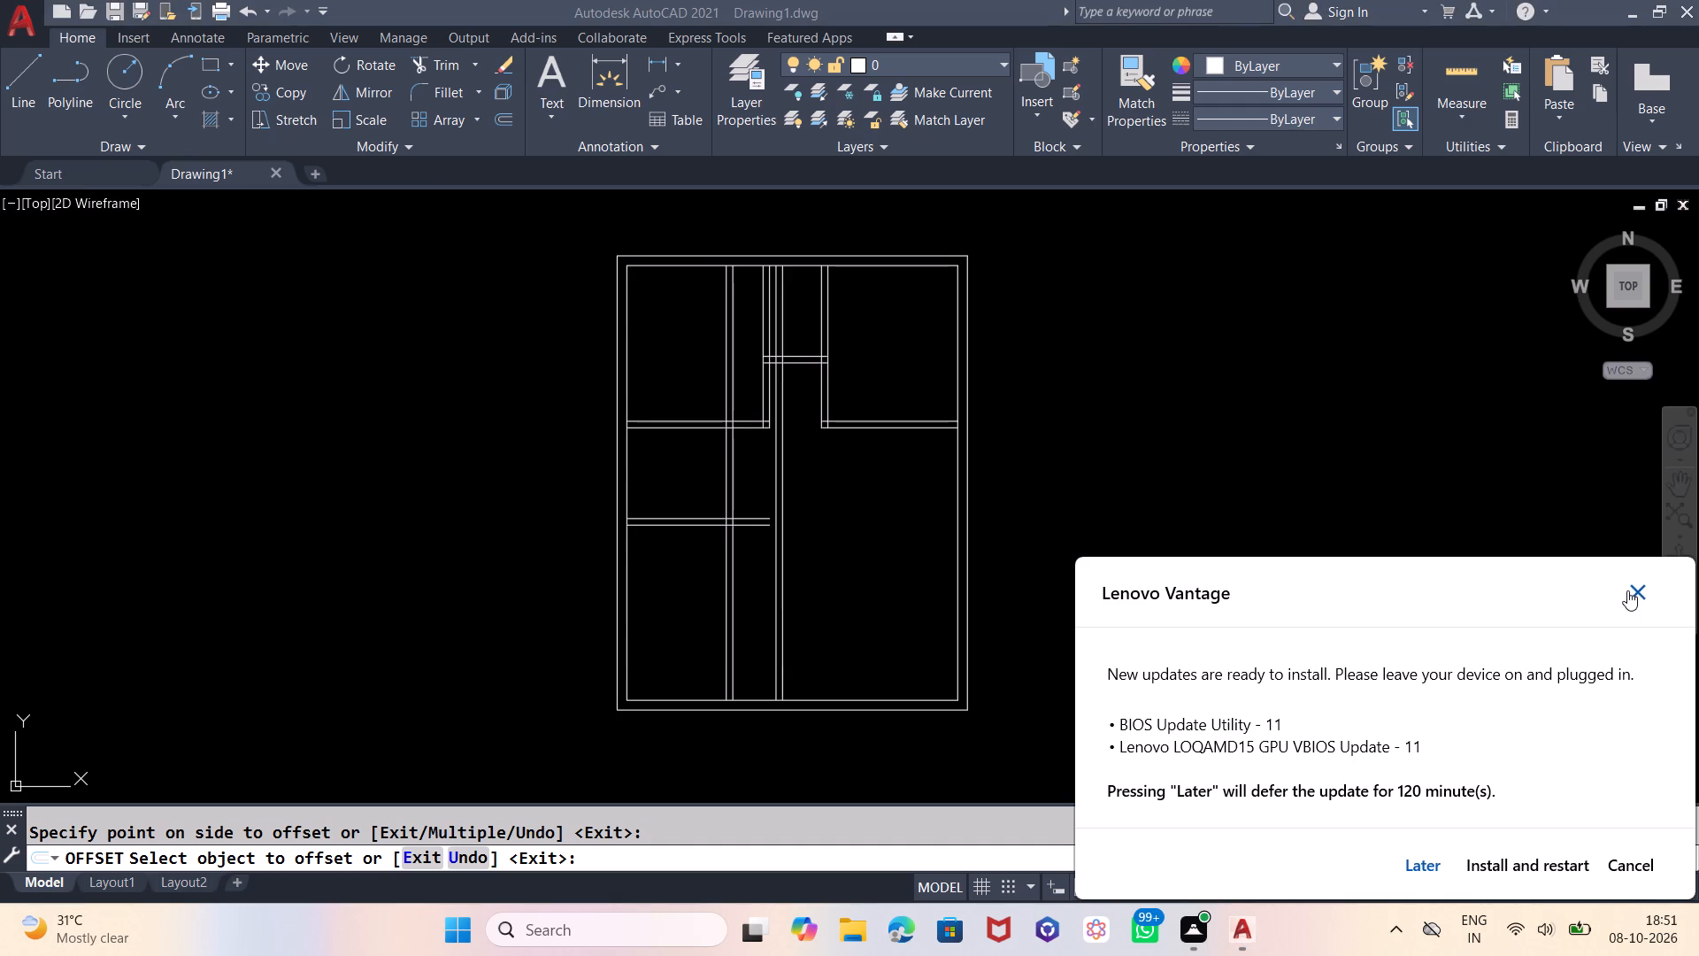
{"action": "left_click", "coordinate": [1640, 588]}
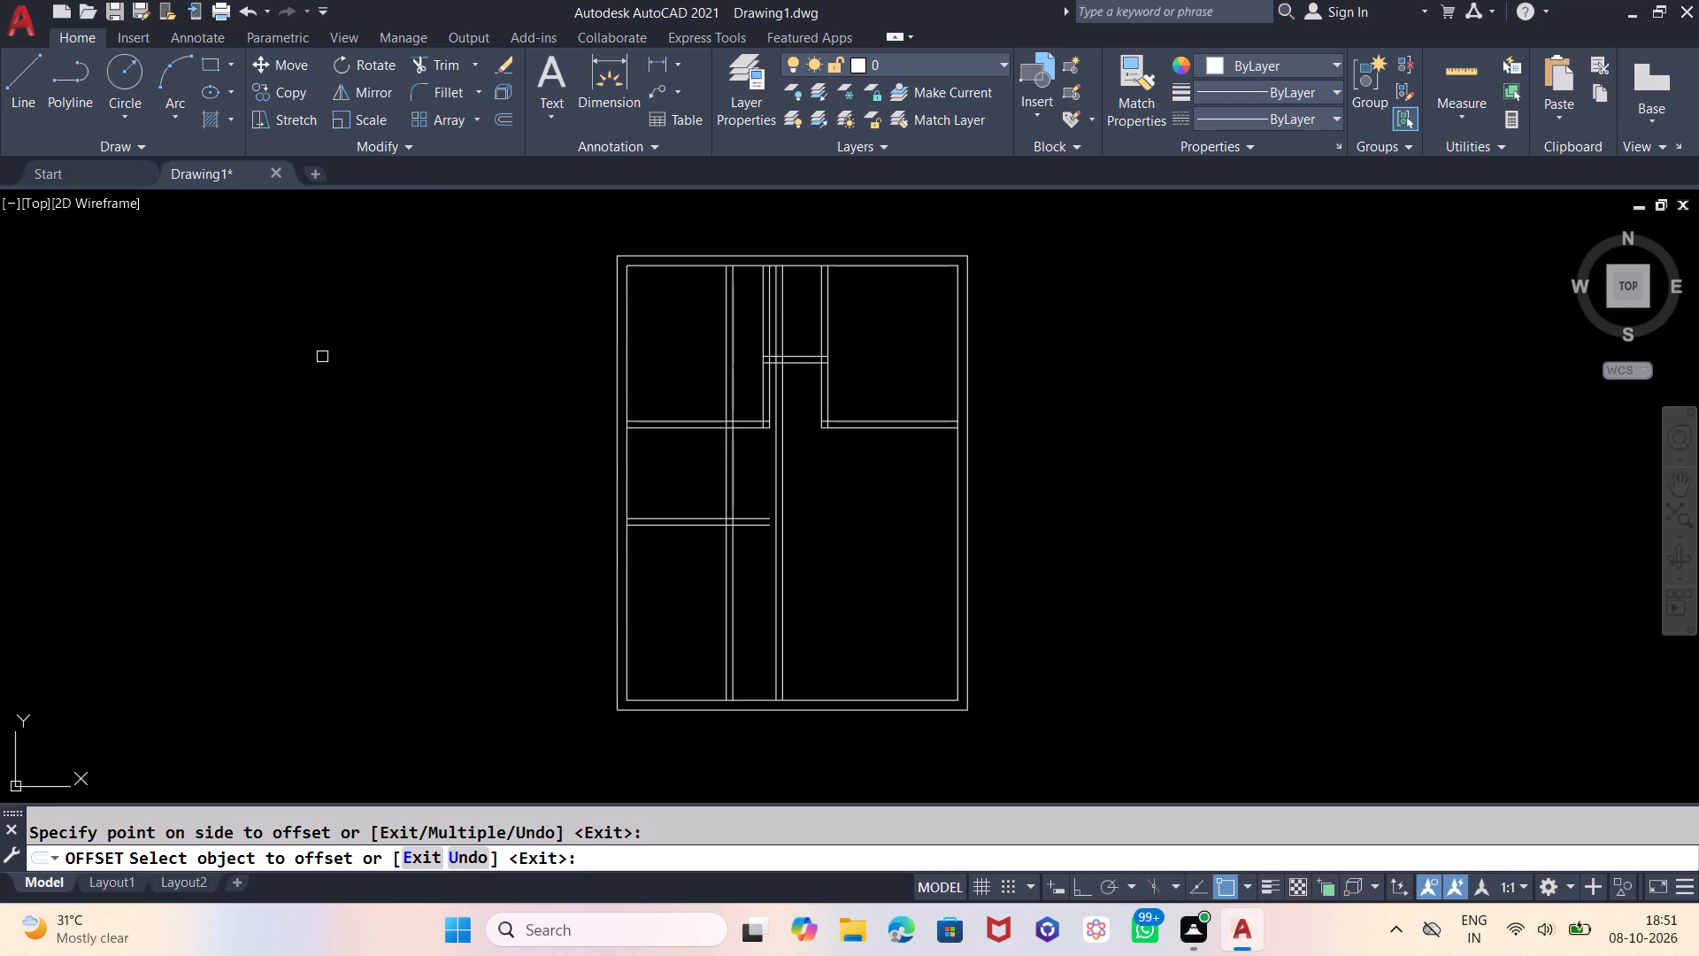
{"action": "key", "text": "Escape"}
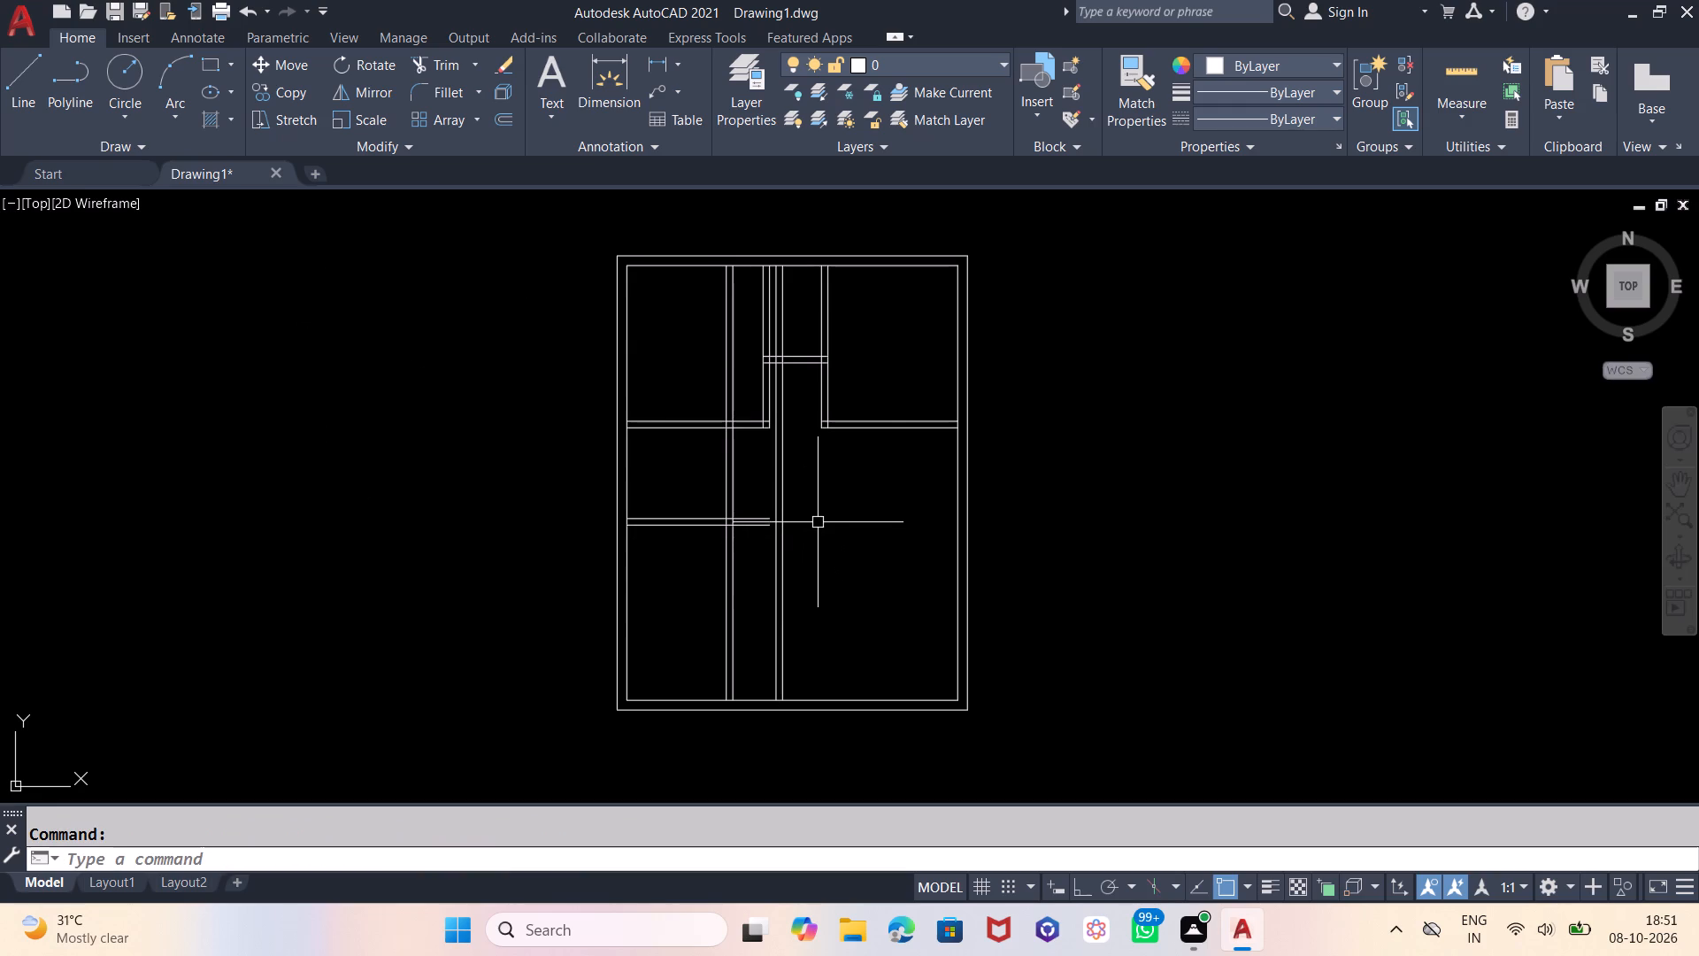
Trim the lower-left horizontal partition beyond its vertical partition, and the 11'6" vertical pair inside the small upper-middle room.
{"action": "type", "text": "tr"}
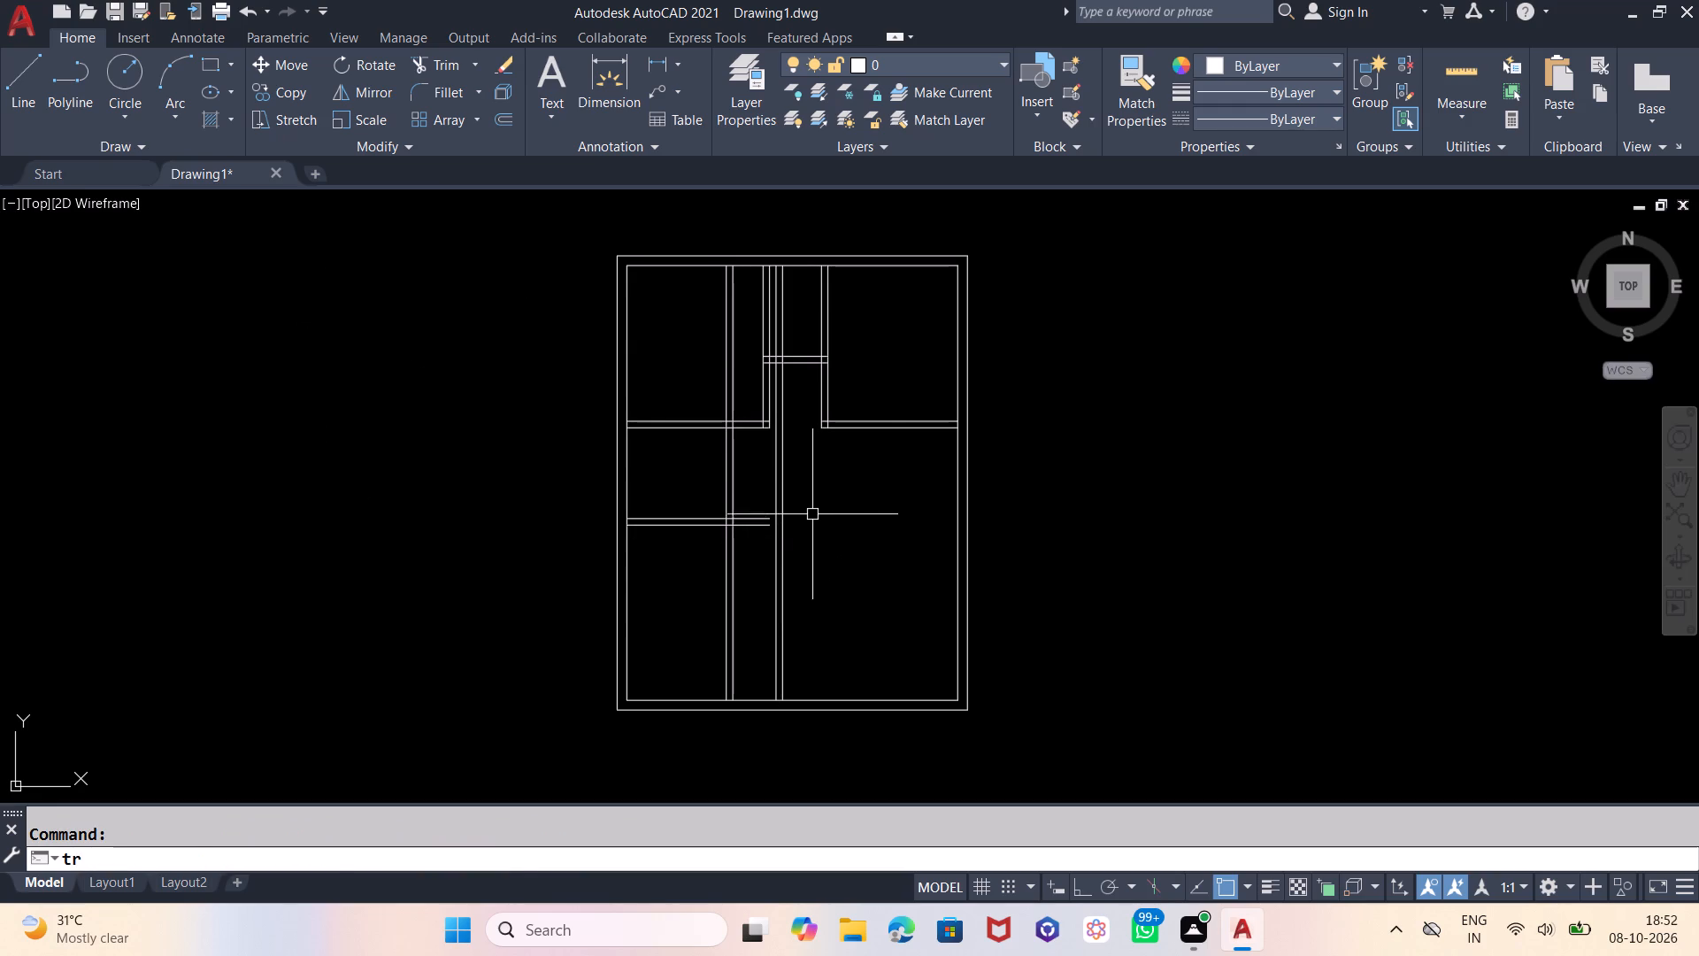
{"action": "key", "text": "Return"}
{"action": "key", "text": "Return"}
{"action": "left_click", "coordinate": [750, 506]}
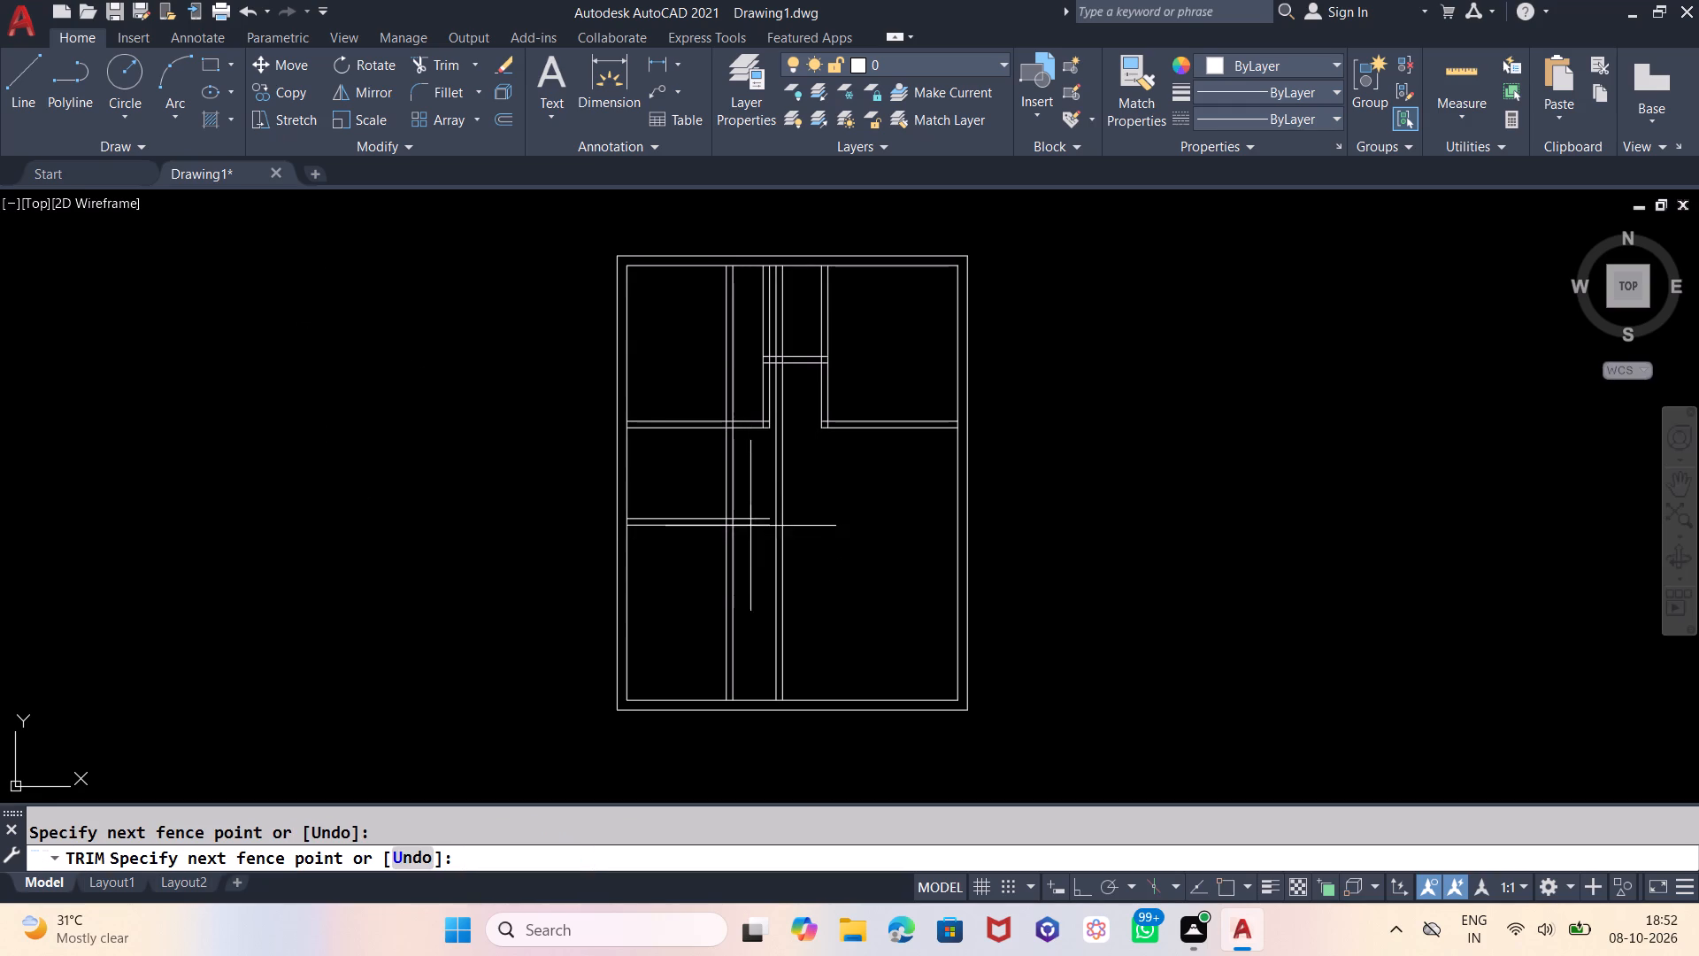
{"action": "left_click", "coordinate": [751, 532]}
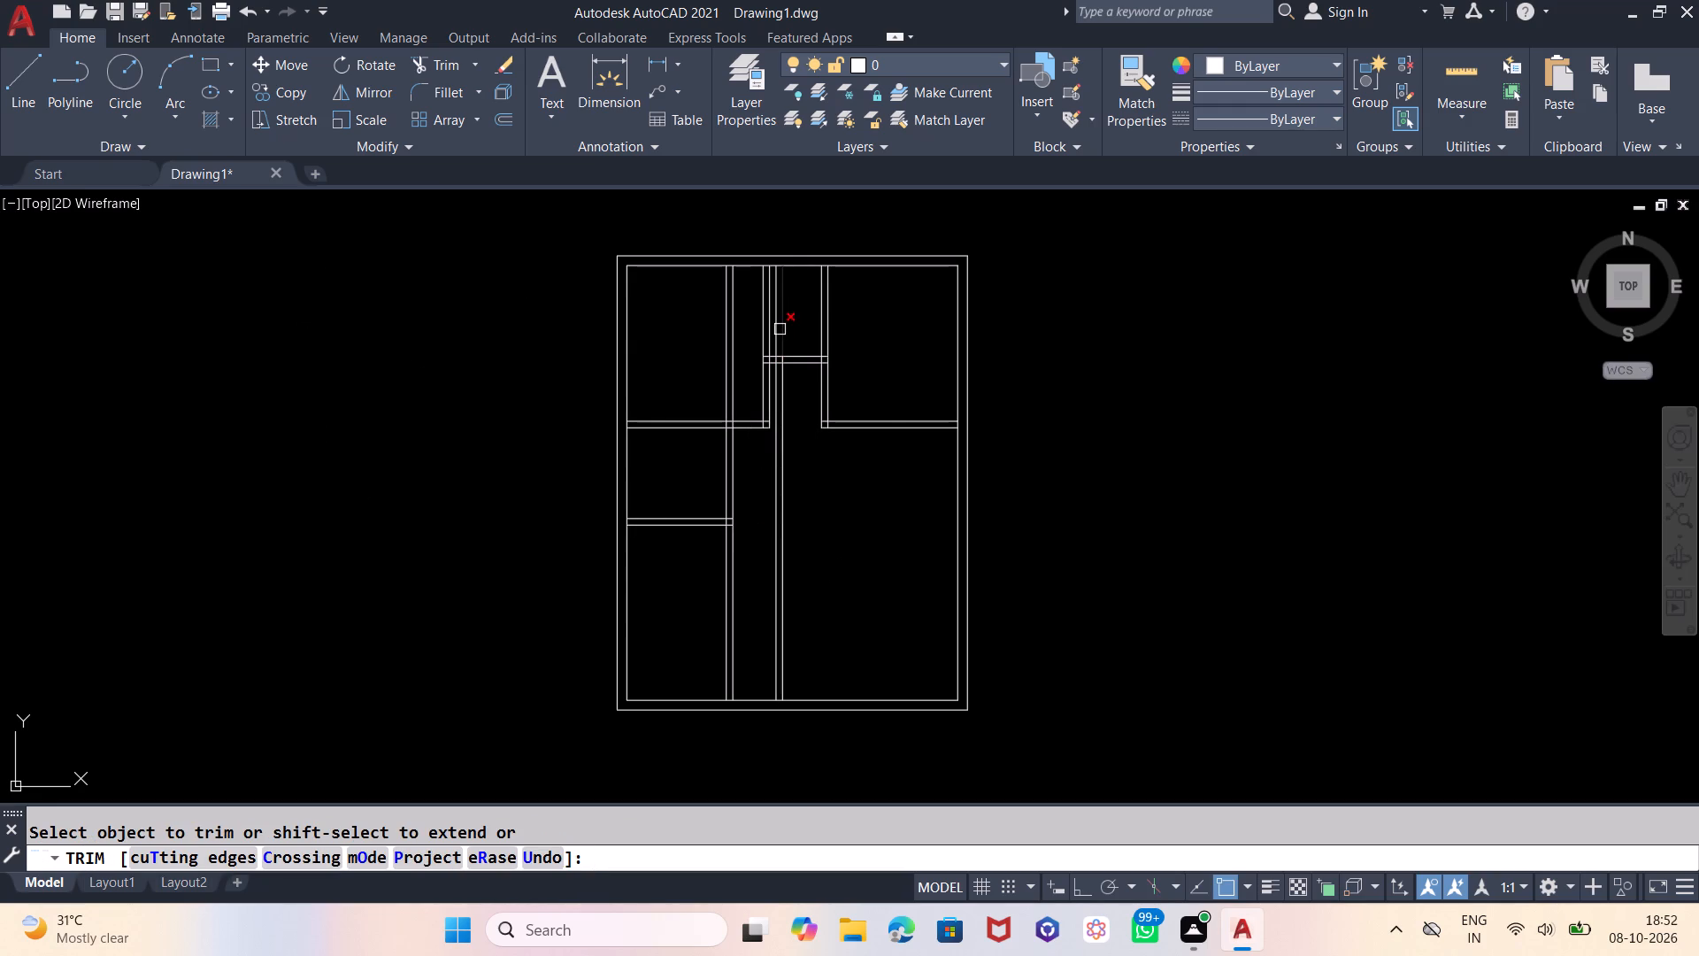
{"action": "left_click", "coordinate": [780, 329]}
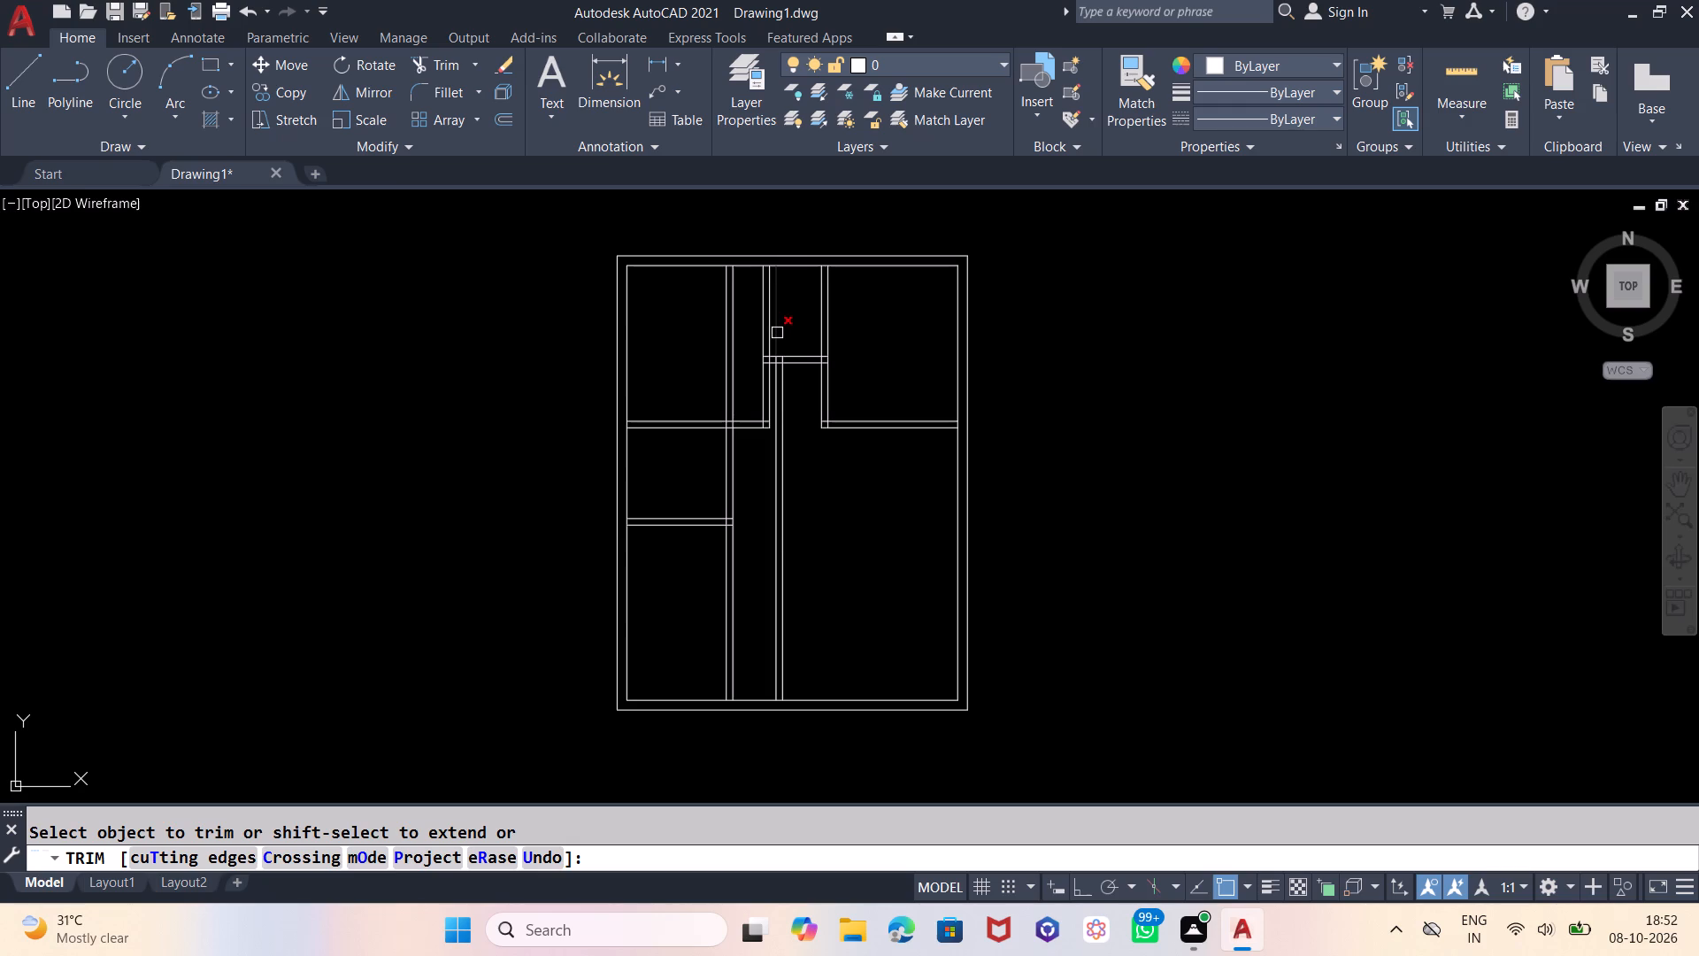
{"action": "left_click", "coordinate": [777, 333]}
{"action": "key", "text": "Escape"}
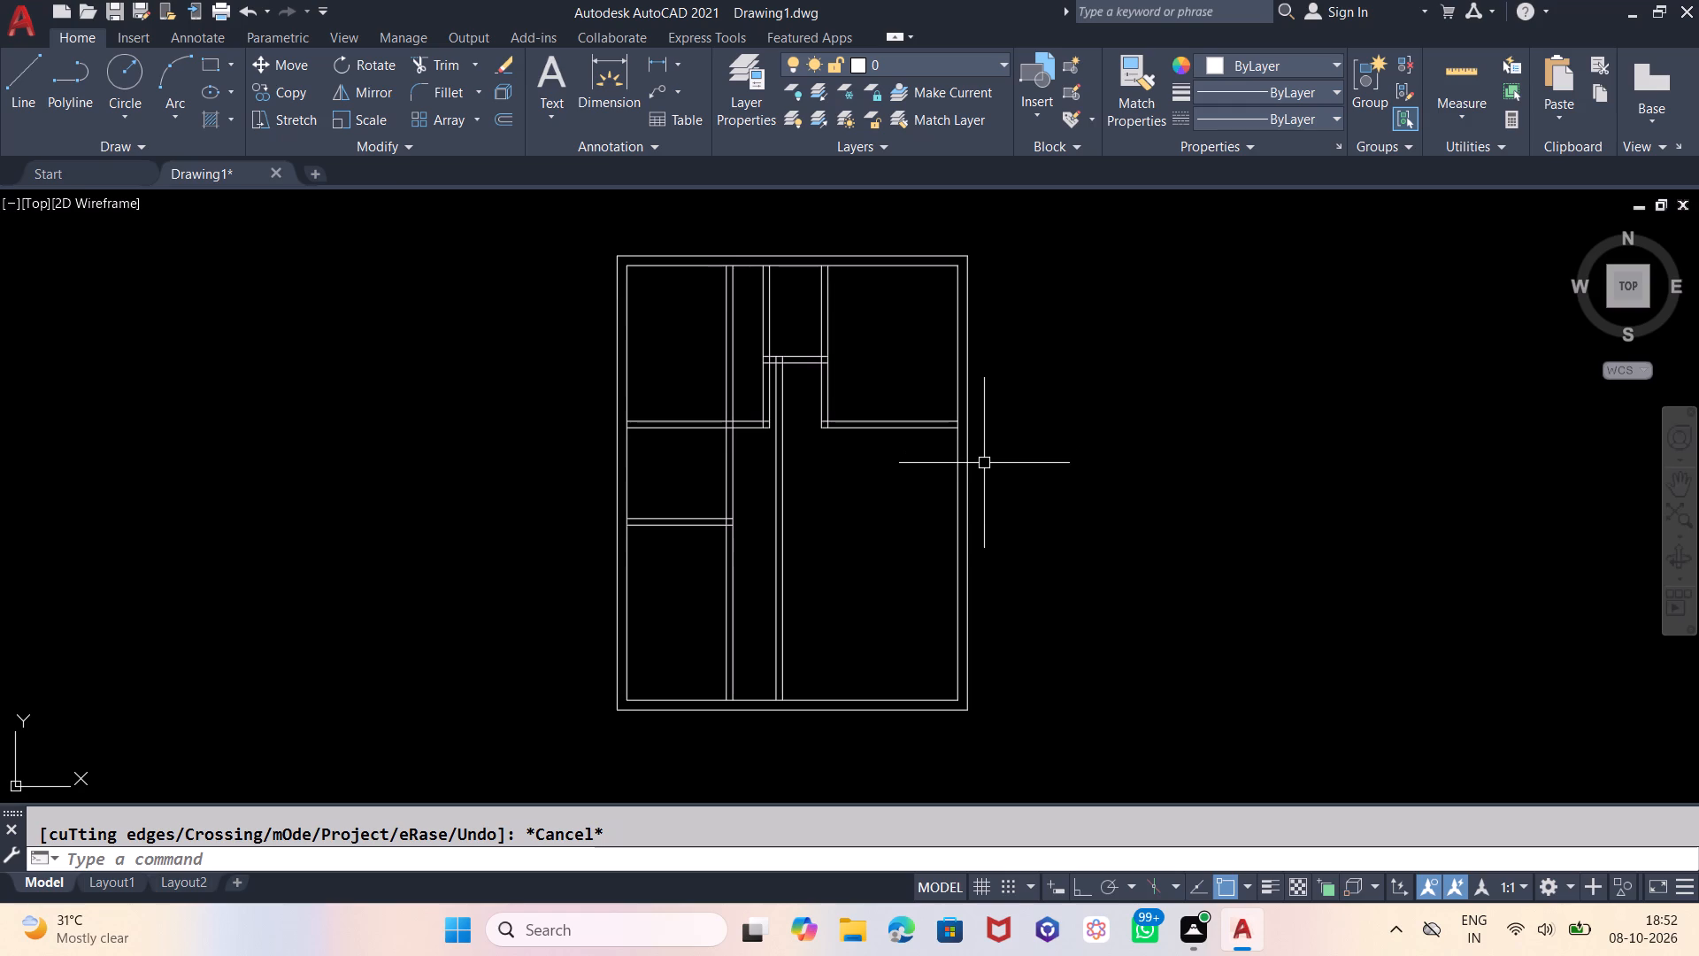
Offset the lower line of the upper-right room's bottom partition 9'11" downward.
{"action": "key", "text": "o"}
{"action": "key", "text": "Return"}
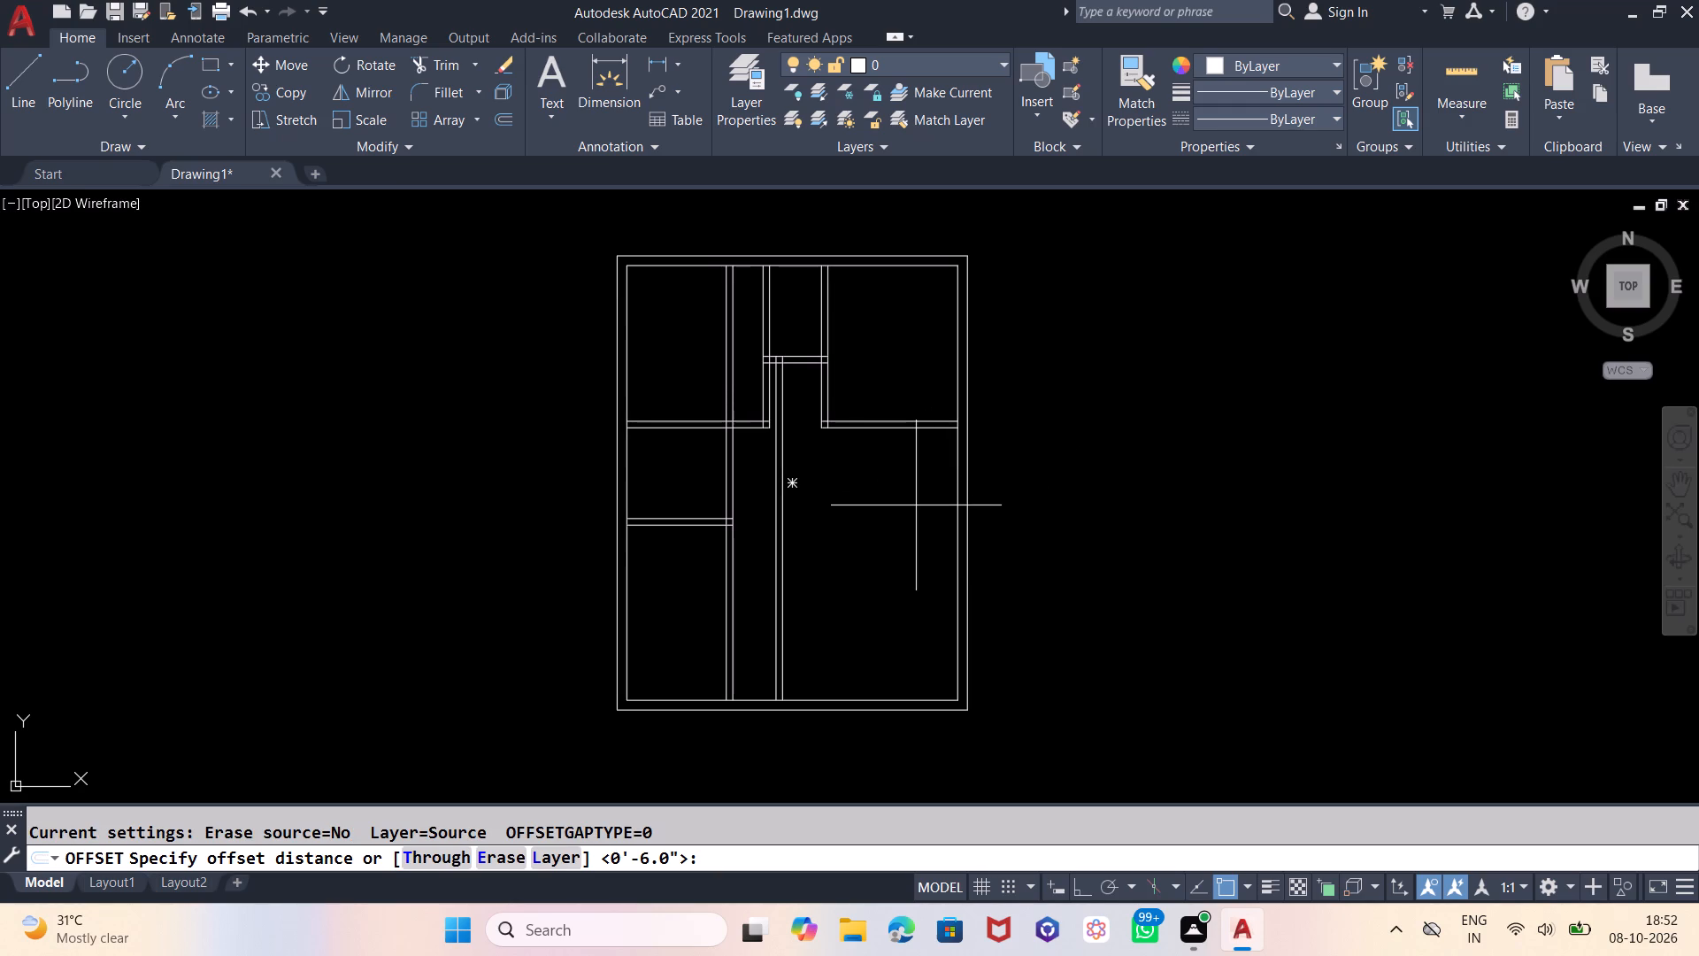
{"action": "type", "text": "13"}
{"action": "key", "text": "BackSpace"}
{"action": "key", "text": "BackSpace"}
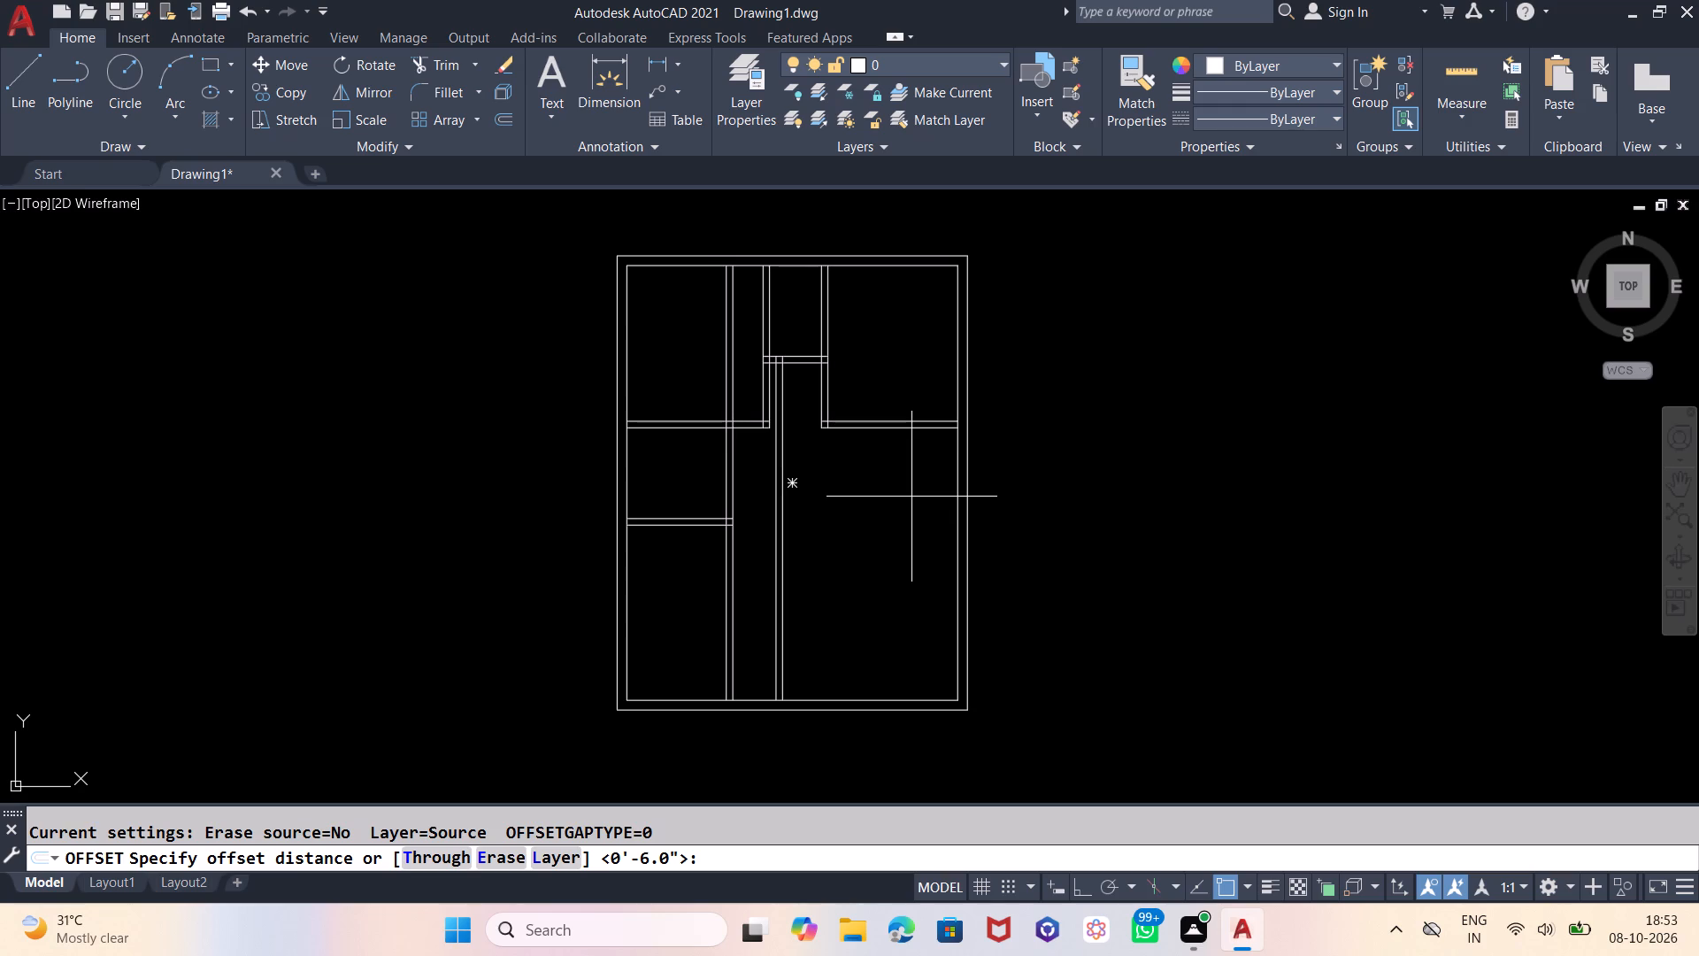
{"action": "key", "text": "9"}
{"action": "type", "text": "'11"}
{"action": "key", "text": "shift+quotedbl"}
{"action": "key", "text": "Return"}
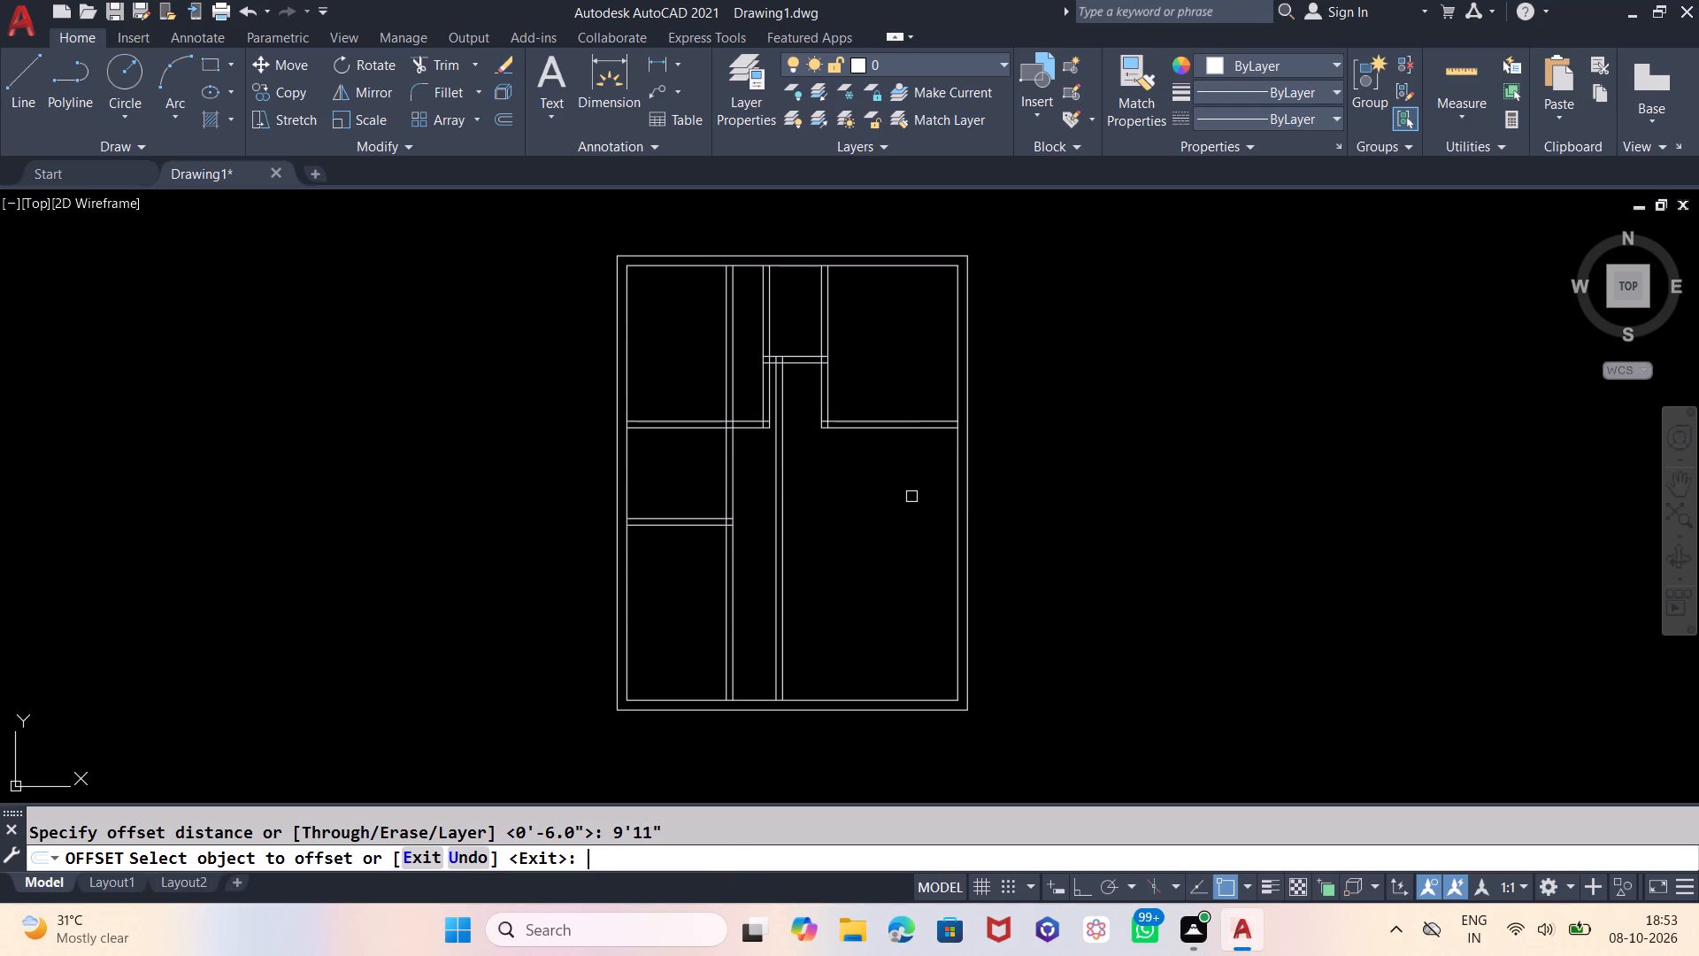
{"action": "left_click", "coordinate": [908, 428]}
{"action": "left_click", "coordinate": [898, 629]}
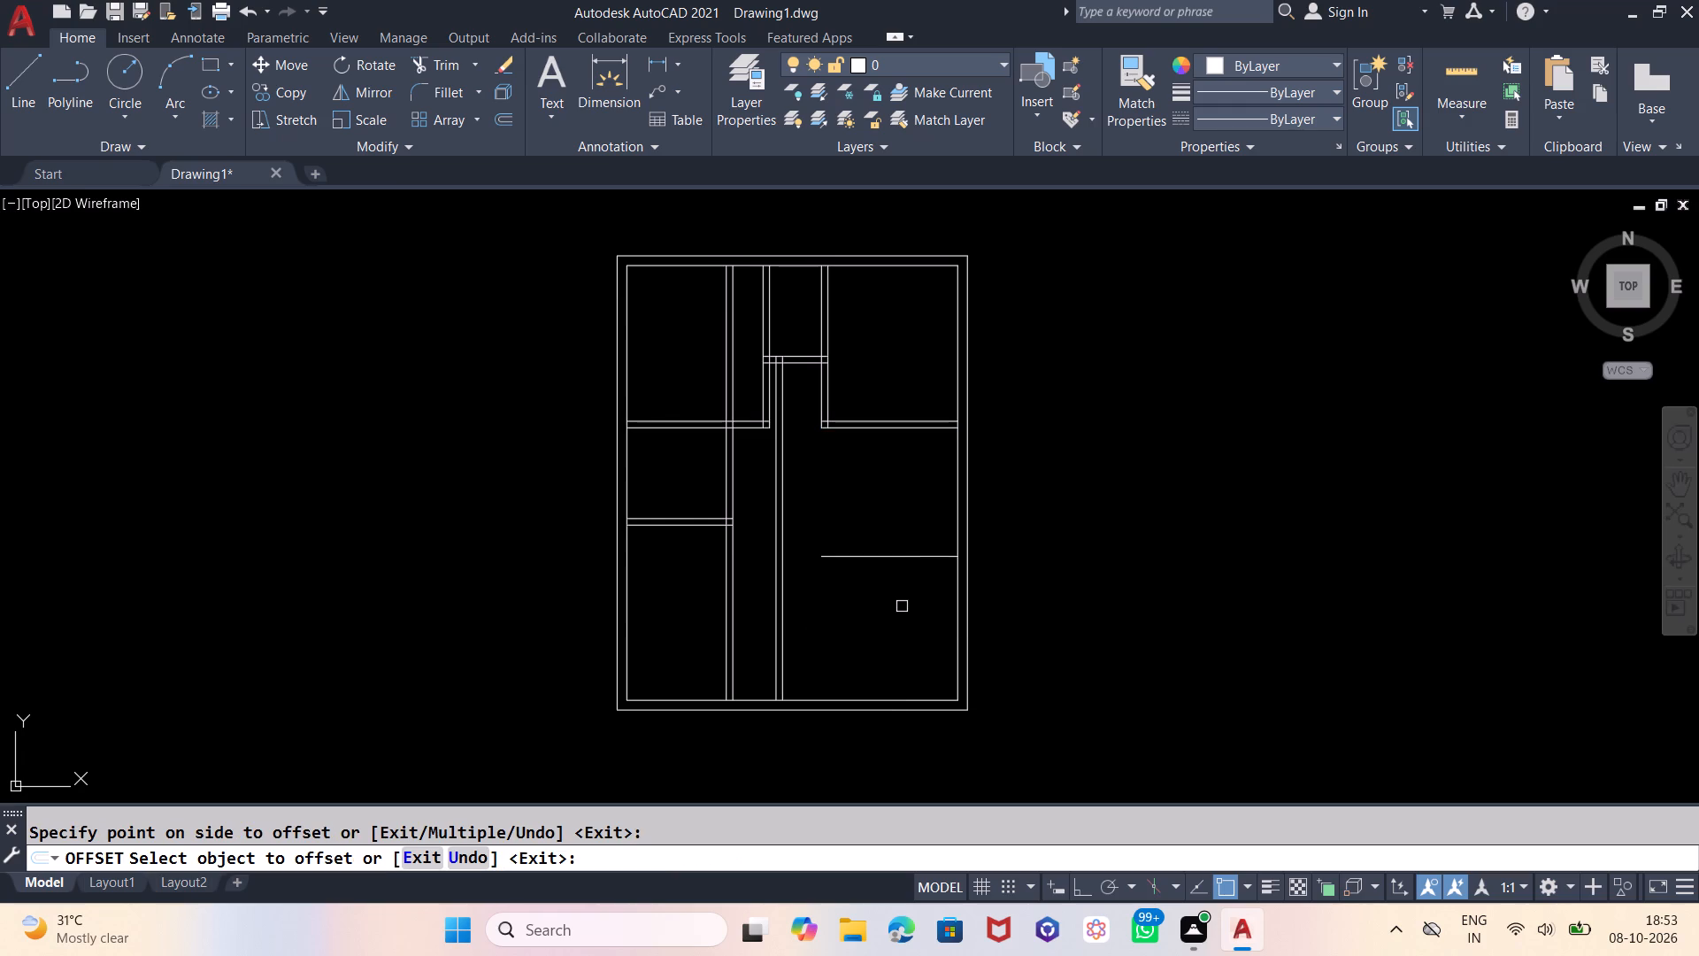
{"action": "key", "text": "Escape"}
Offset the new right-side horizontal line 6" downward to form a partition.
{"action": "key", "text": "o"}
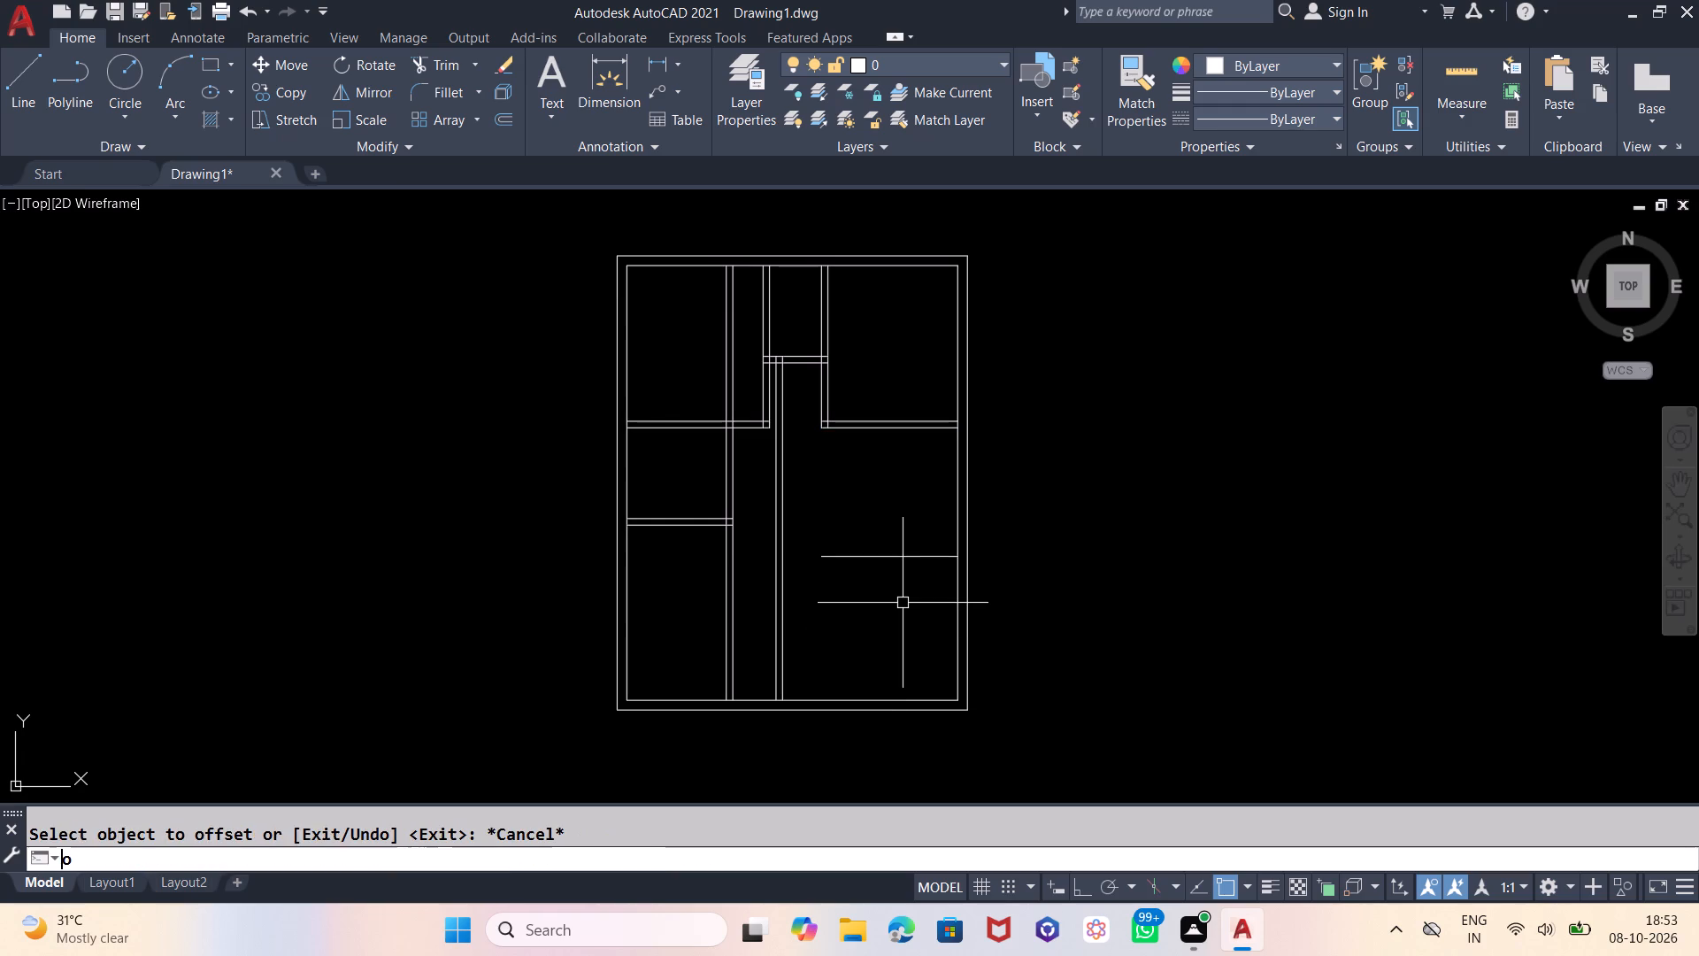
{"action": "key", "text": "Return"}
{"action": "key", "text": "6"}
{"action": "key", "text": "Return"}
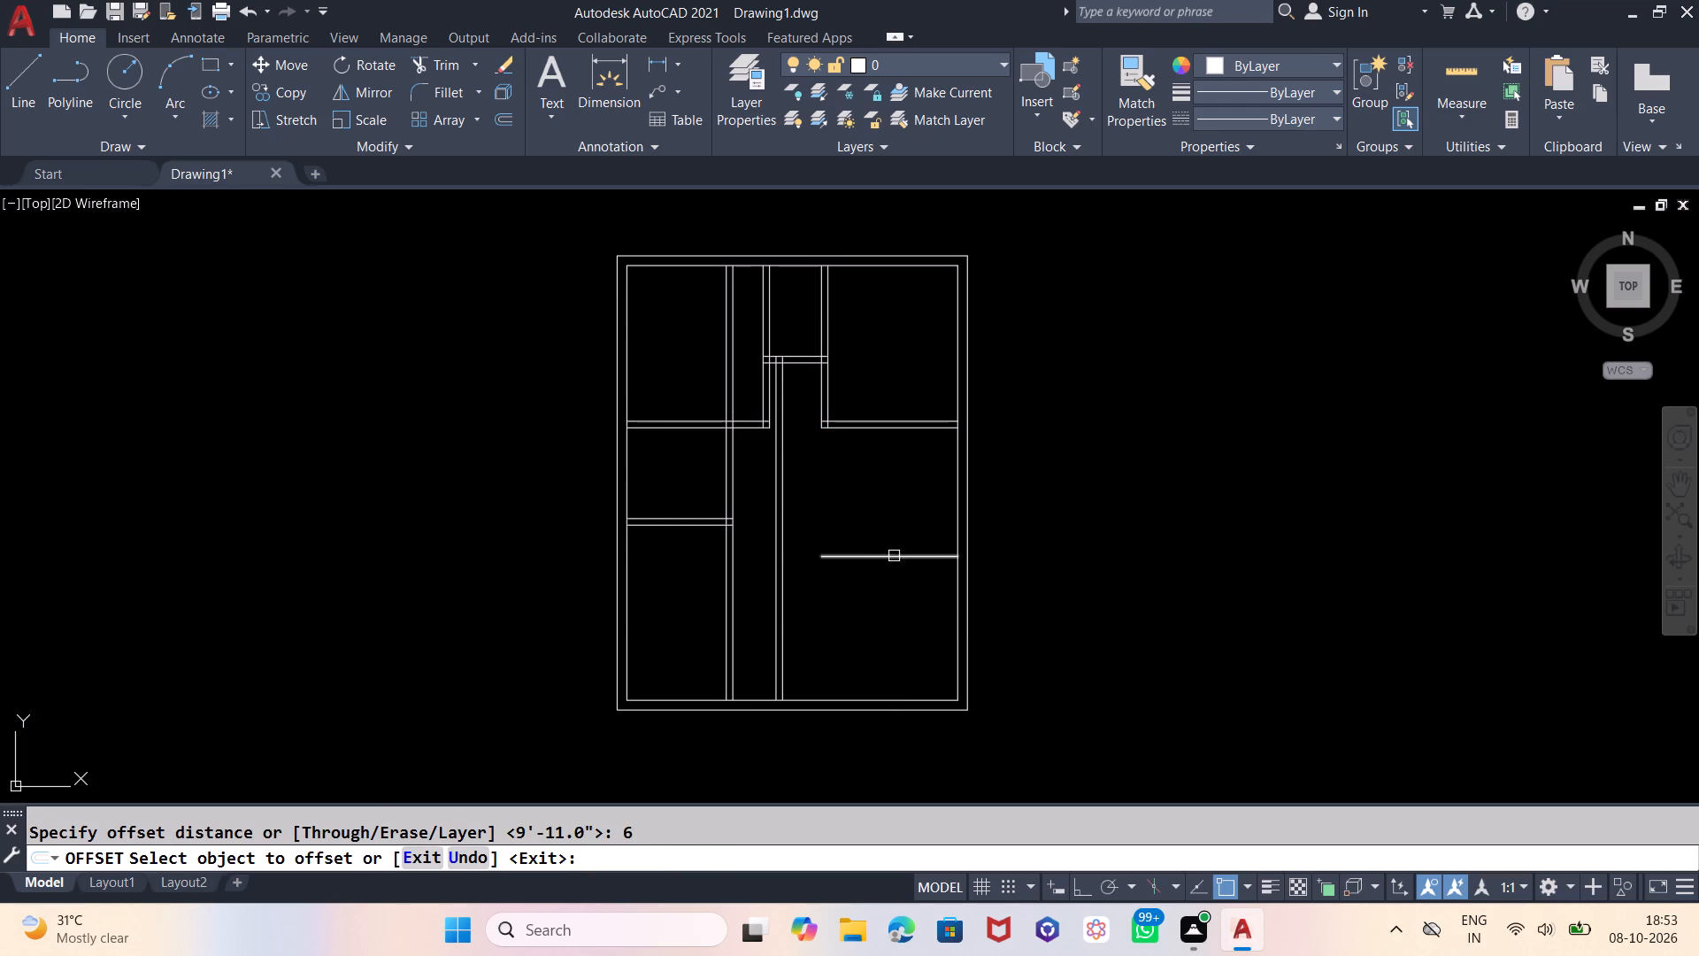
{"action": "left_click", "coordinate": [894, 556]}
{"action": "left_click", "coordinate": [898, 610]}
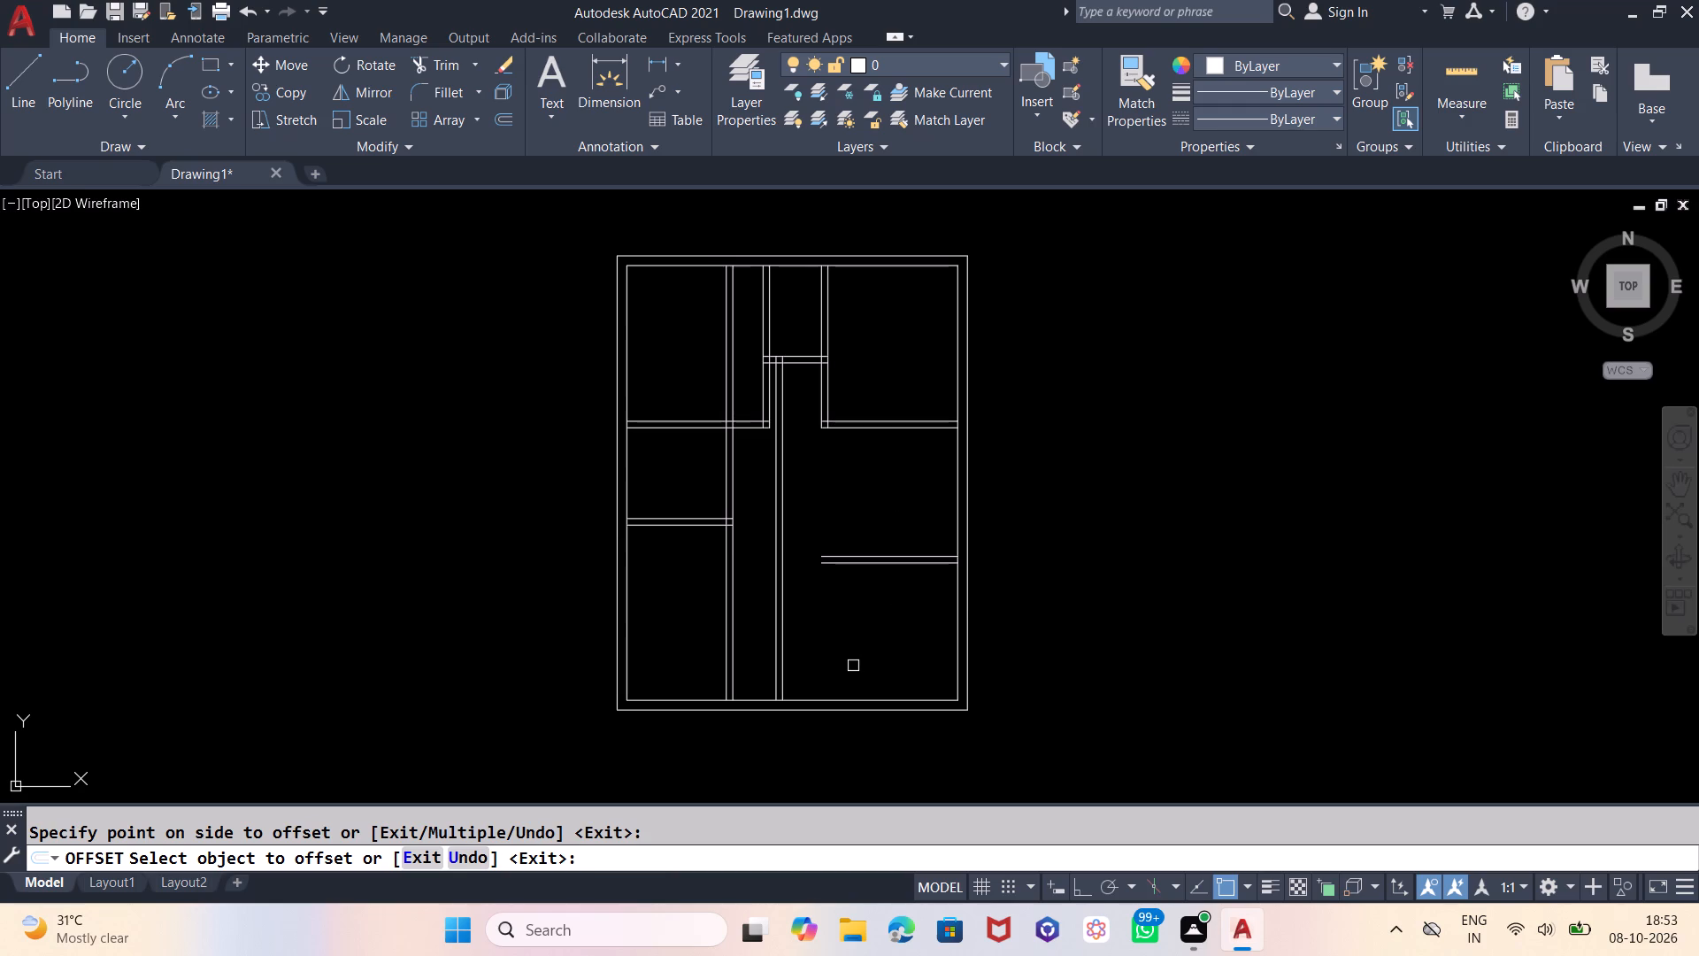
{"action": "key", "text": "Escape"}
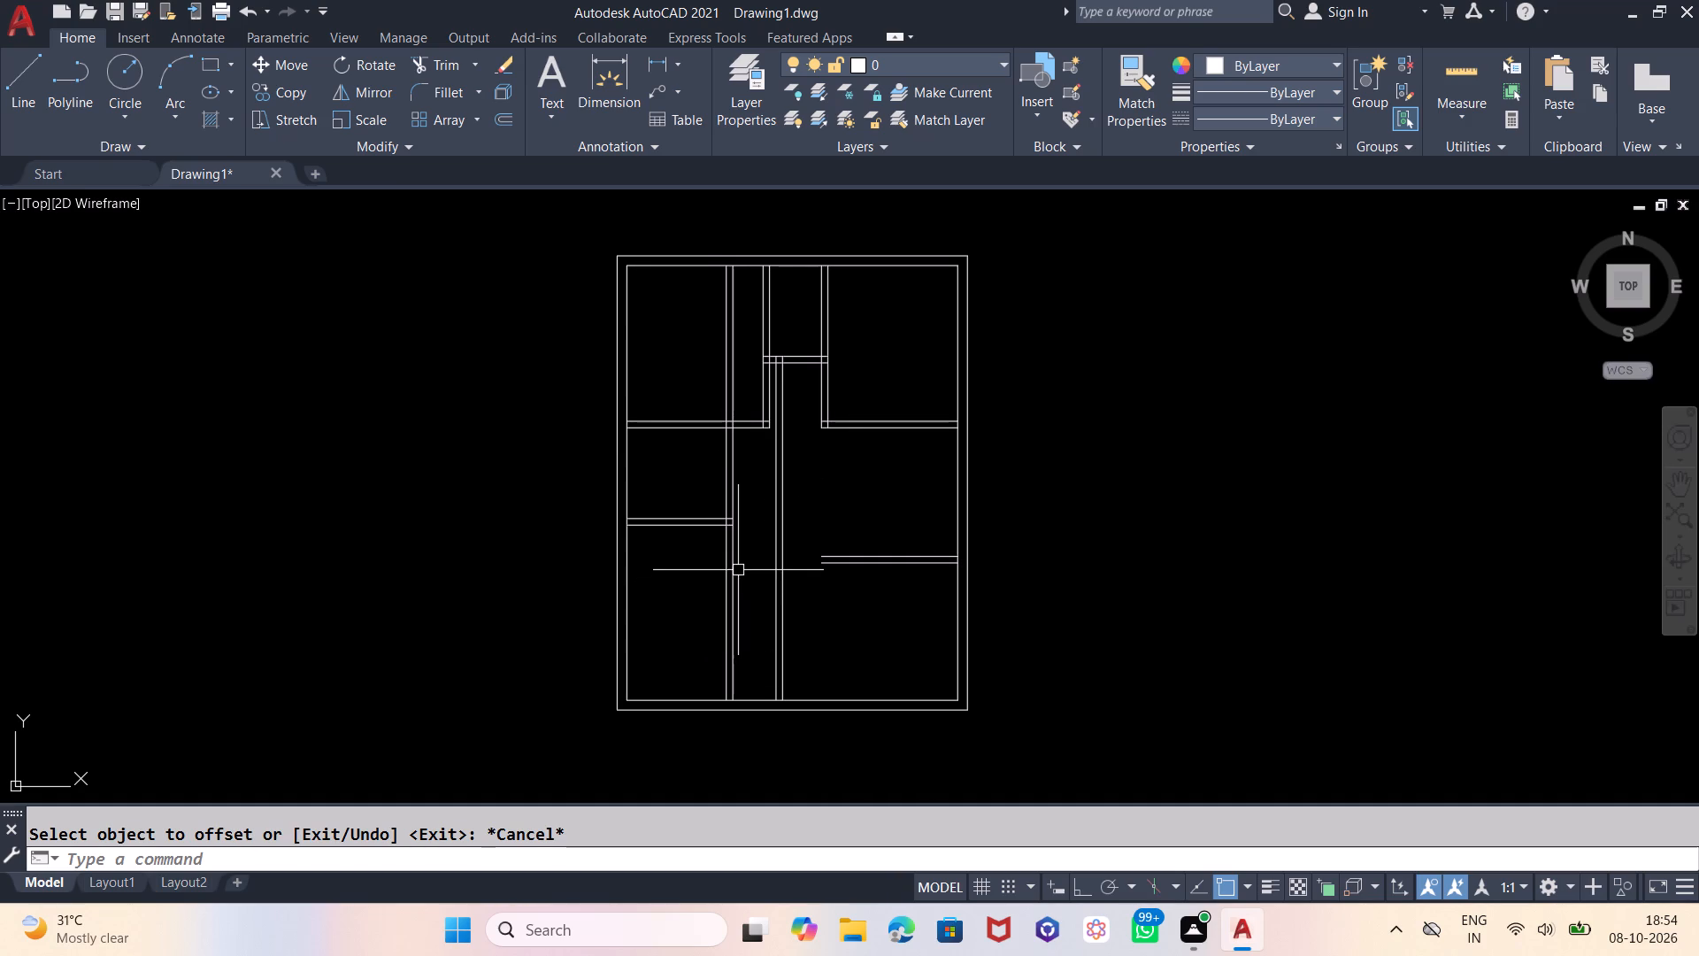
Trim the left vertical partition pair below the lower-left room's bottom partition.
{"action": "type", "text": "tr"}
{"action": "key", "text": "Return"}
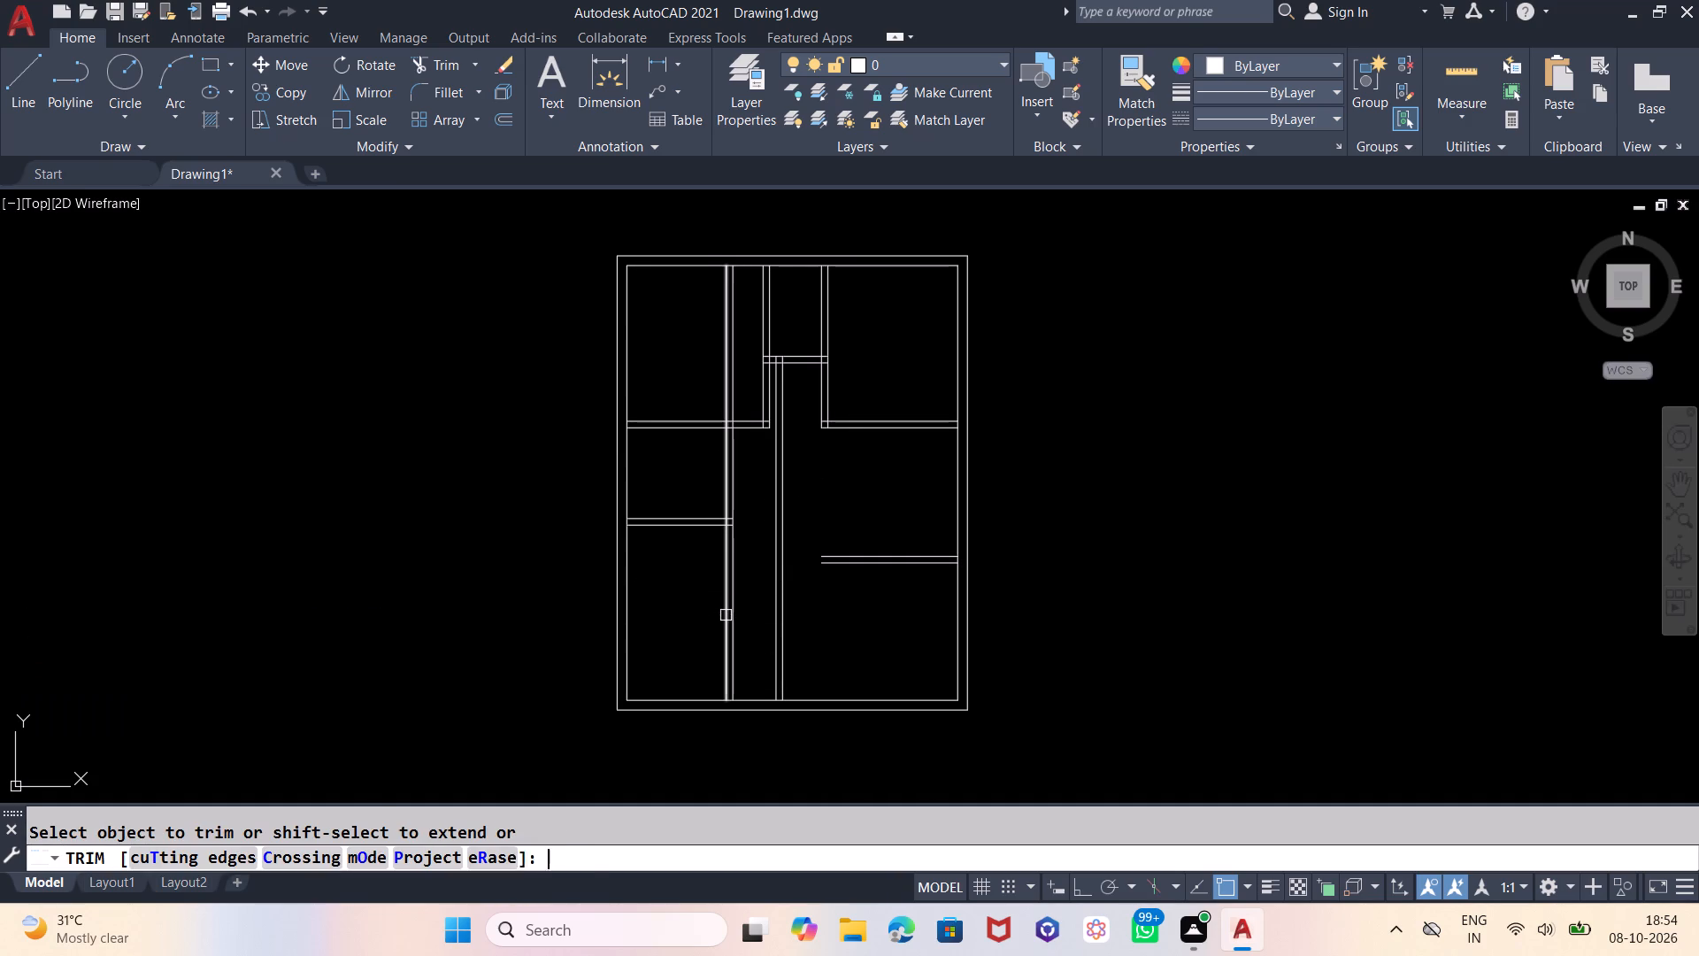
{"action": "key", "text": "Return"}
{"action": "left_click", "coordinate": [753, 576]}
{"action": "left_click", "coordinate": [717, 609]}
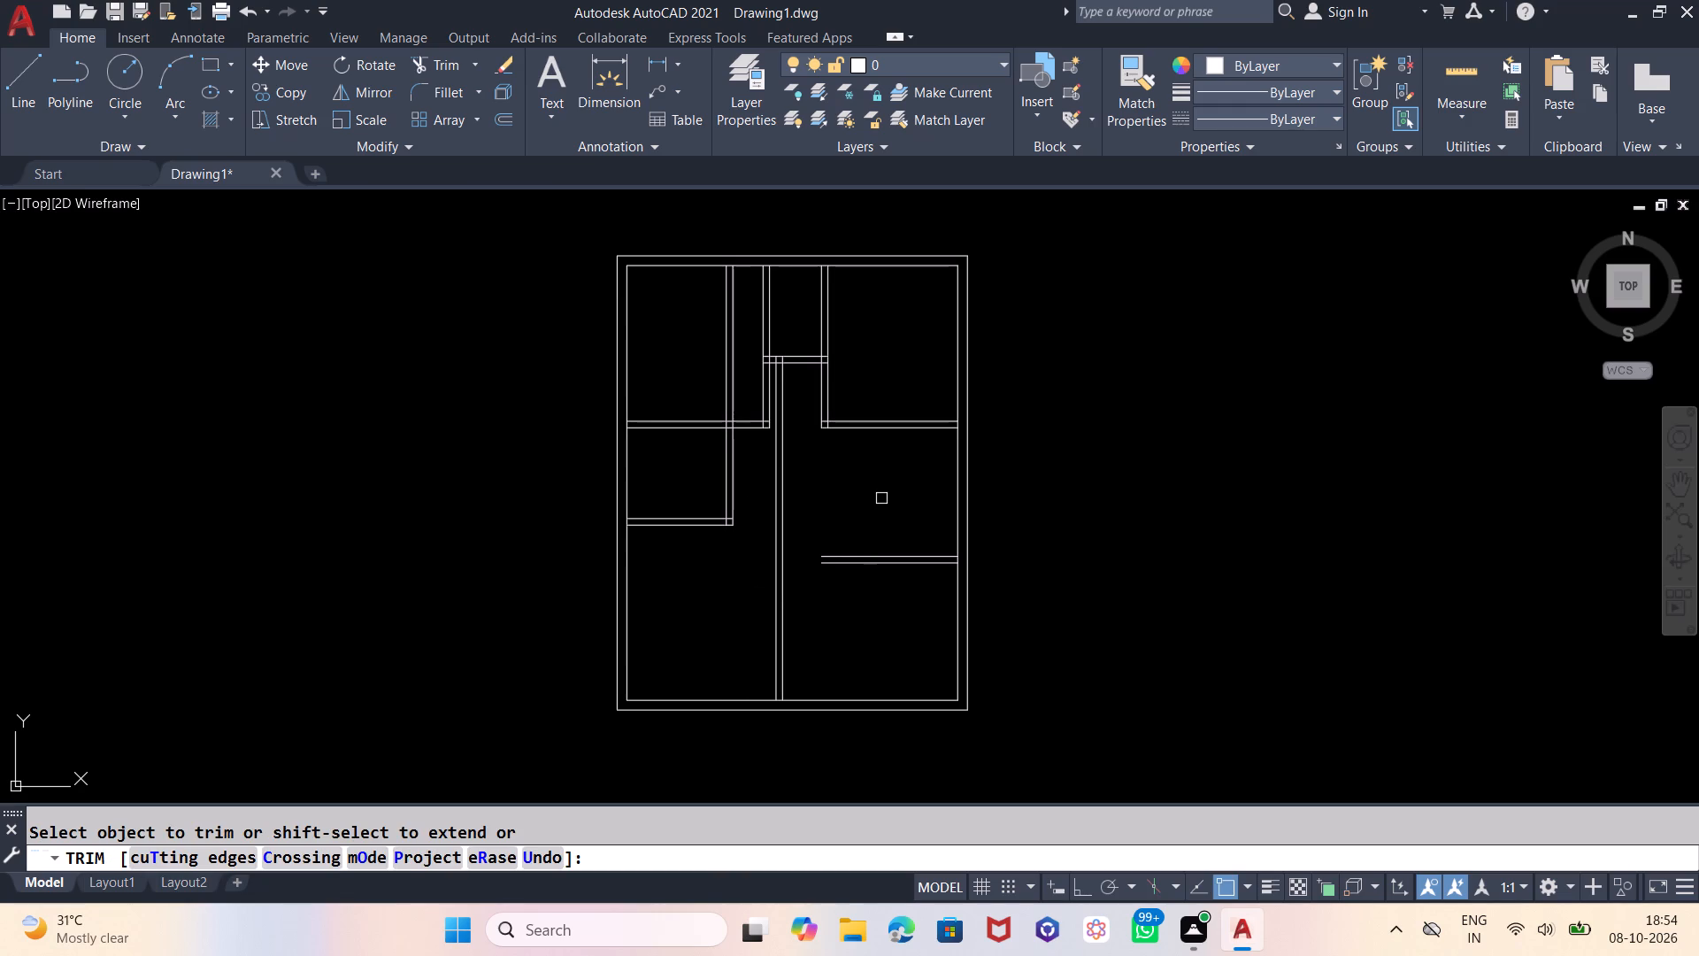
{"action": "key", "text": "Escape"}
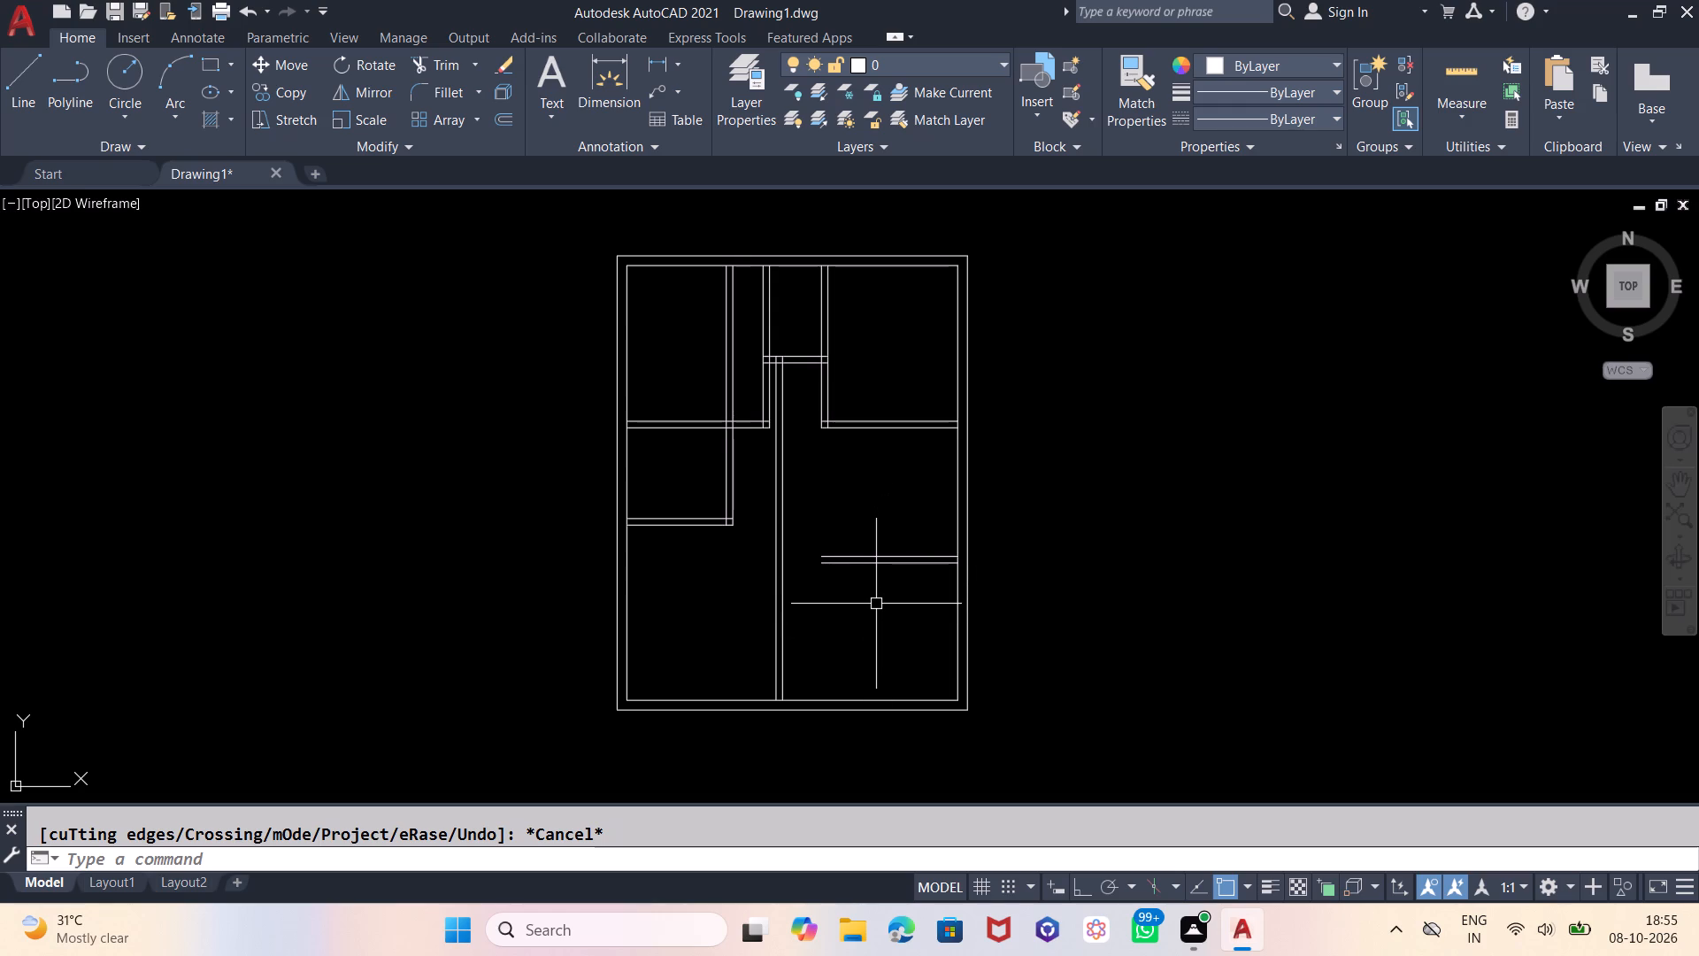
Offset the right wall's inner line 6' to the left.
{"action": "key", "text": "o"}
{"action": "key", "text": "Return"}
{"action": "key", "text": "6"}
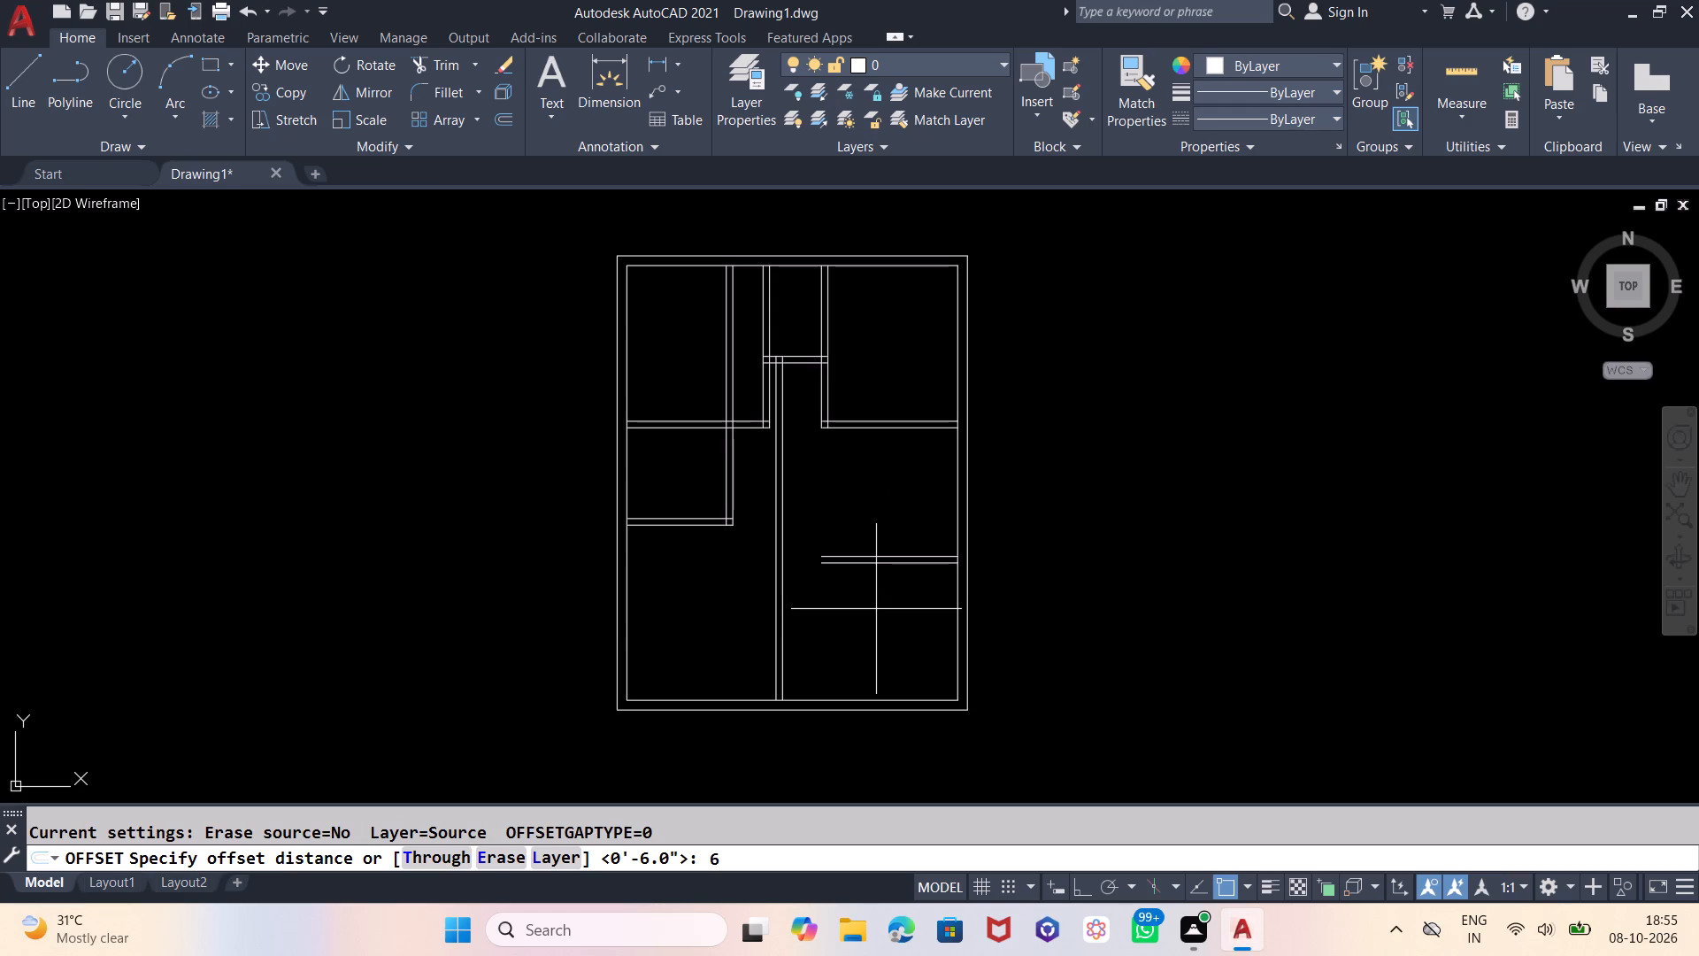
{"action": "key", "text": "apostrophe"}
{"action": "key", "text": "Return"}
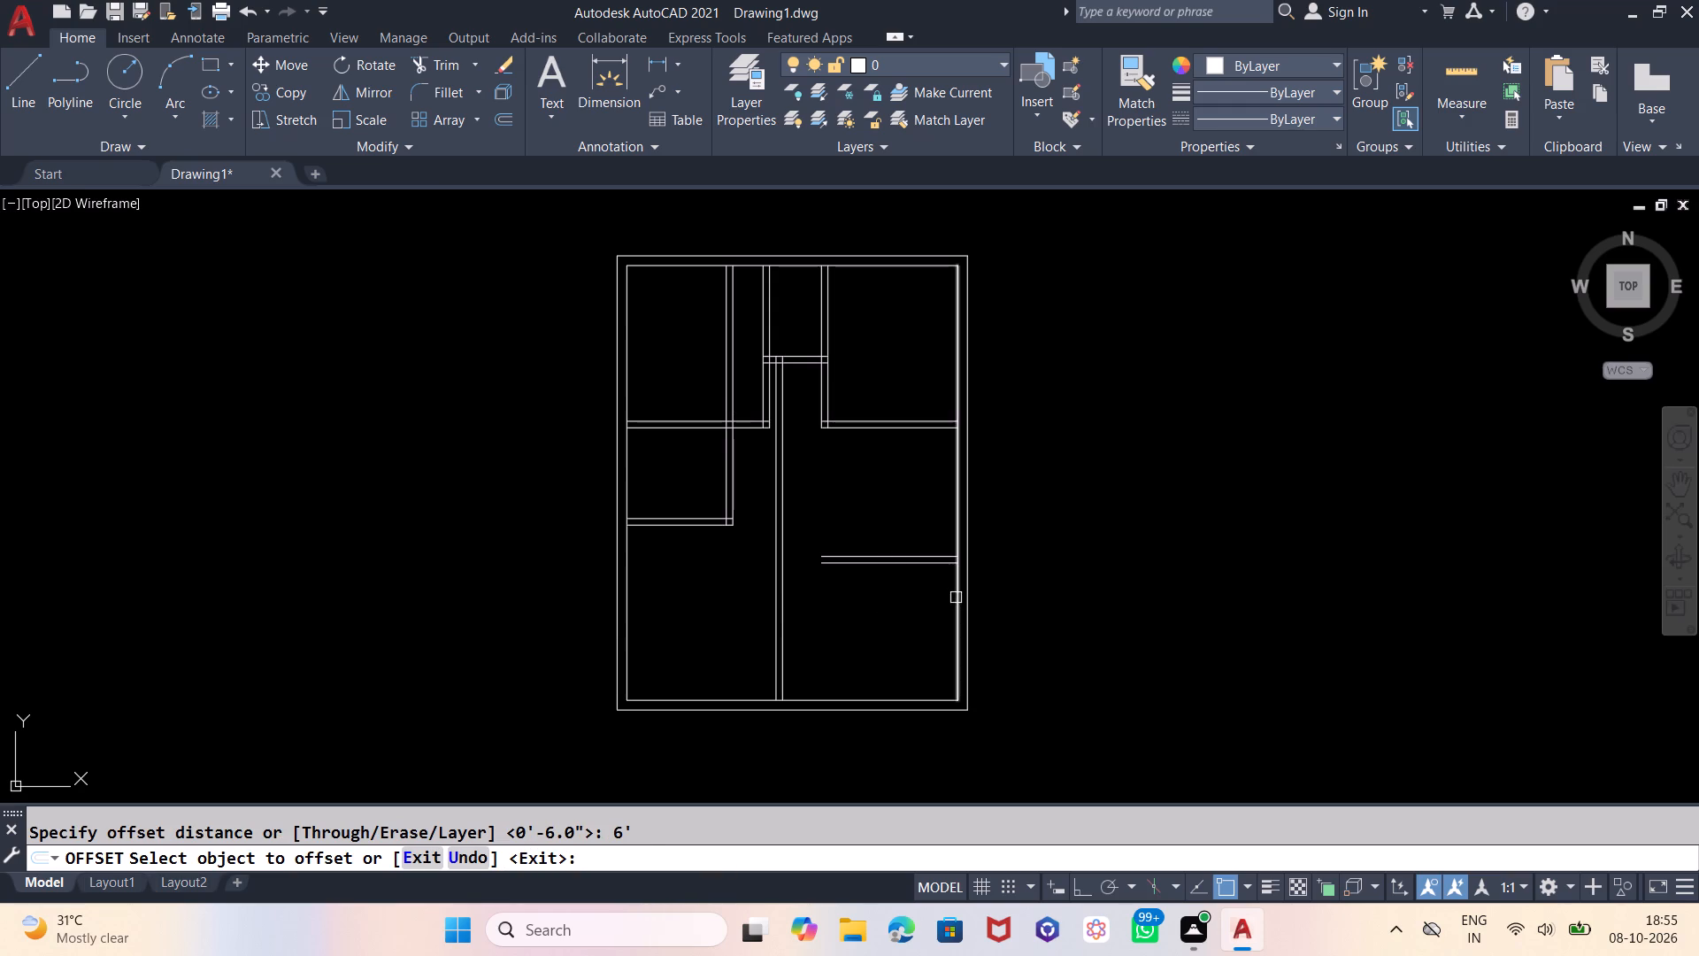
{"action": "left_click", "coordinate": [956, 597]}
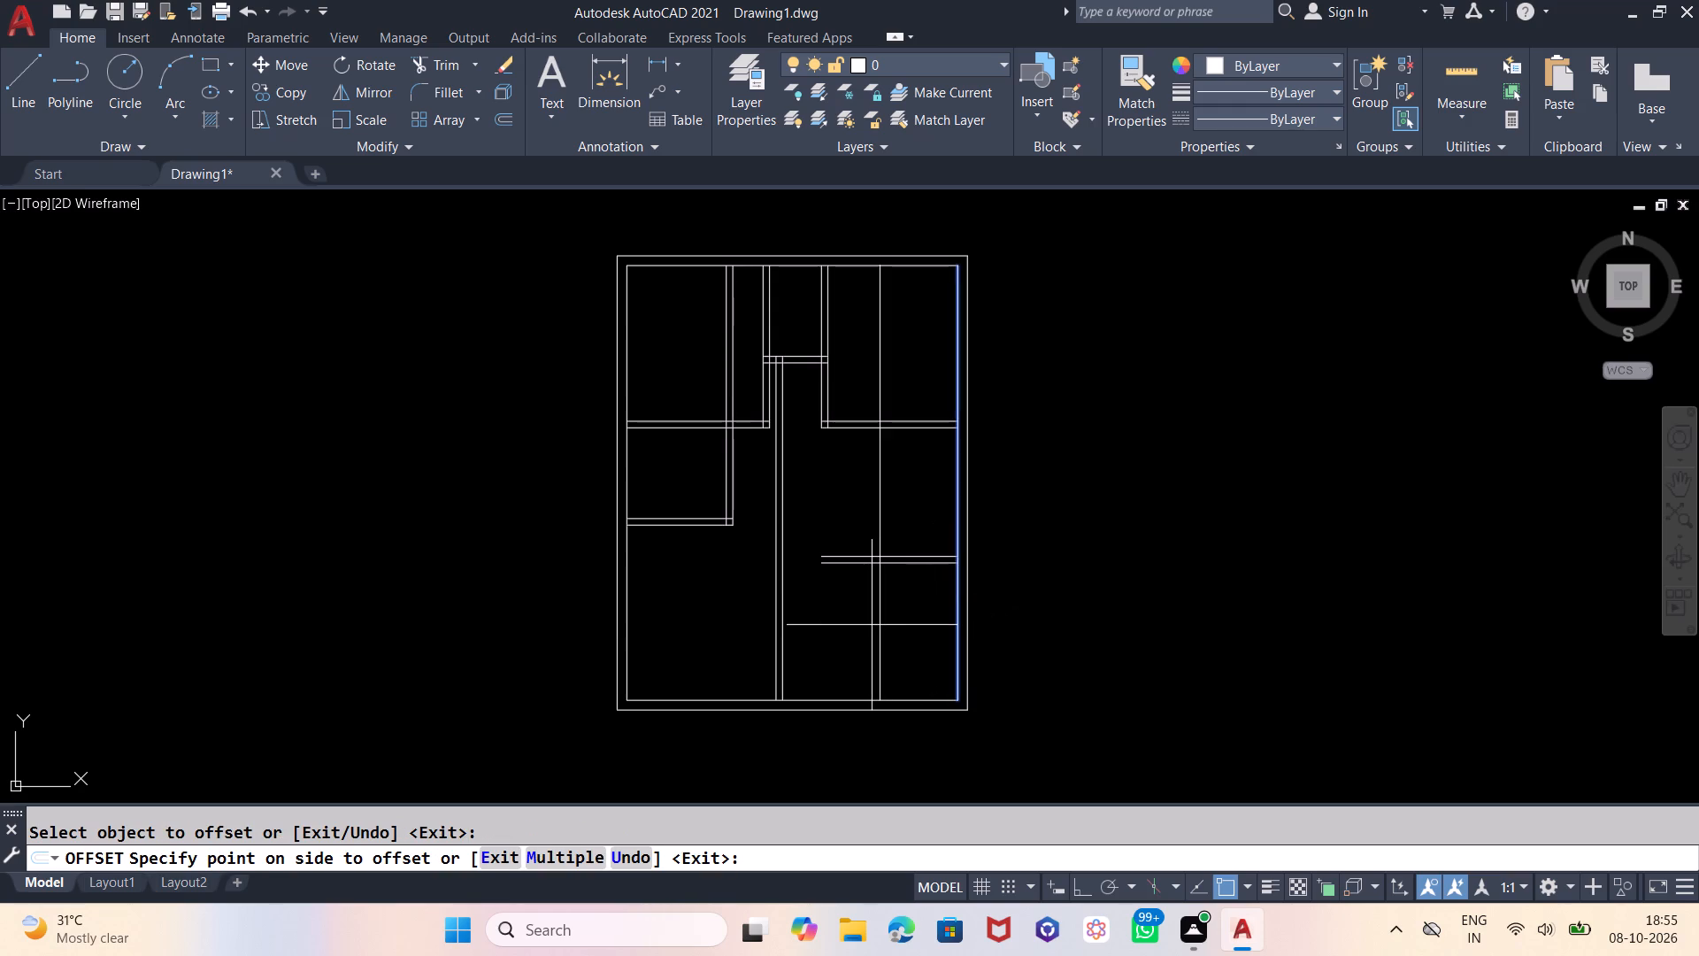
{"action": "left_click", "coordinate": [872, 625]}
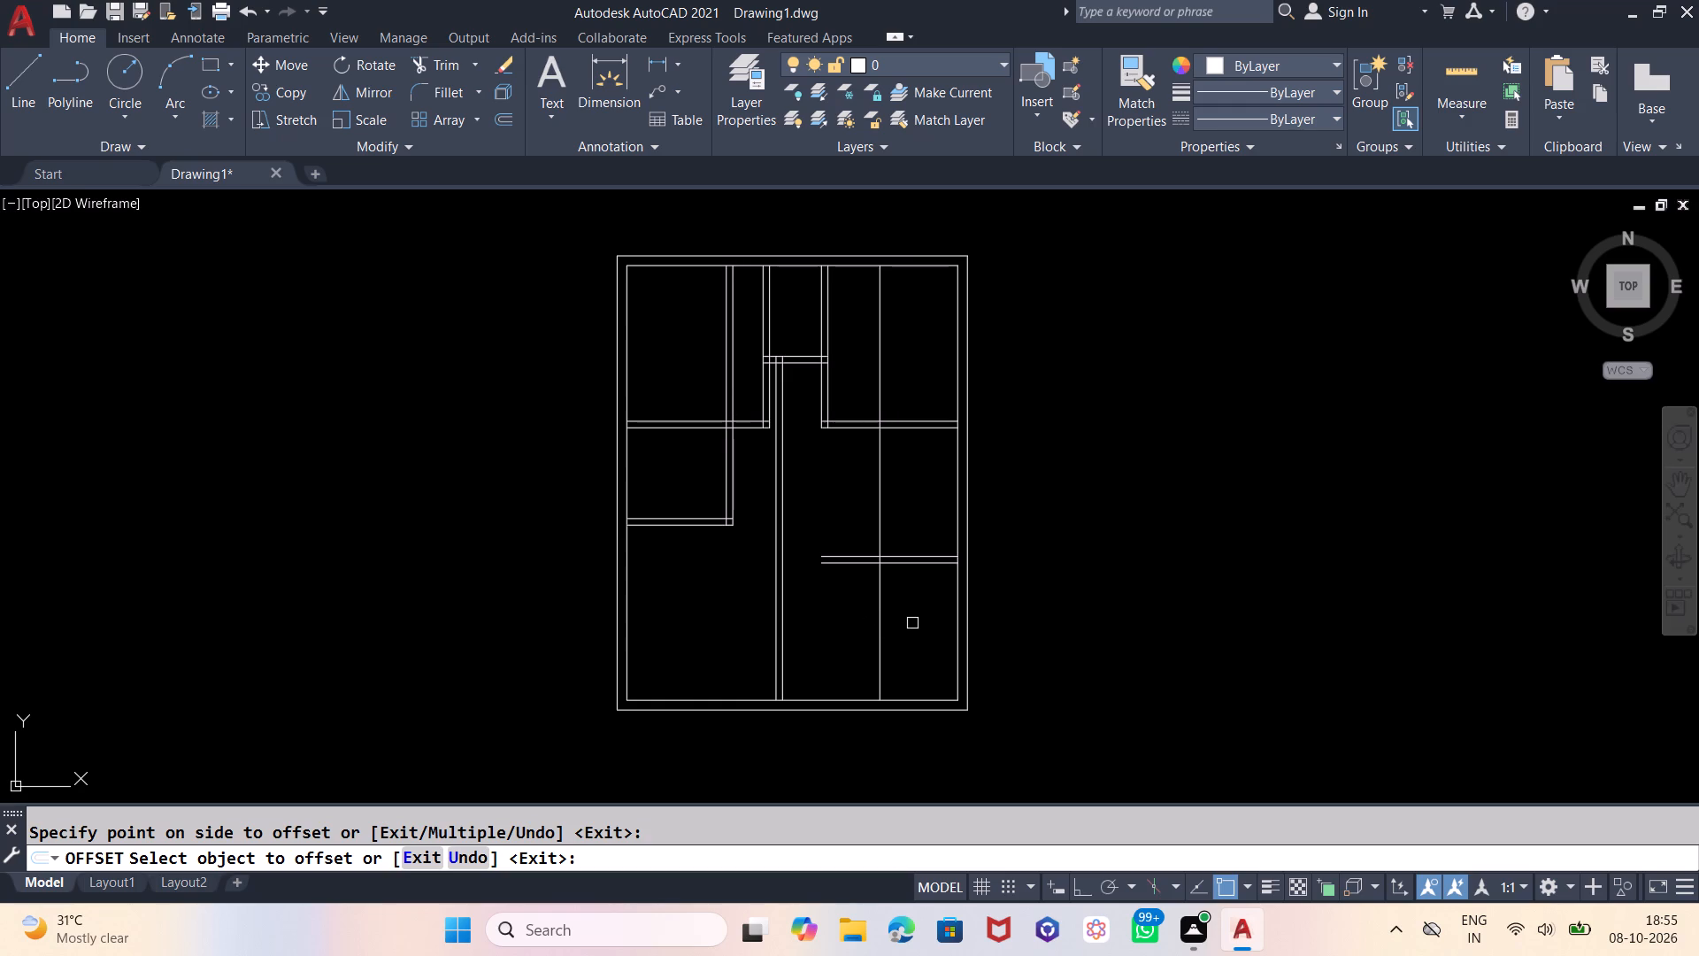
Measure the width between the central vertical partition's right line and the right wall's inner line.
{"action": "left_click", "coordinate": [621, 63]}
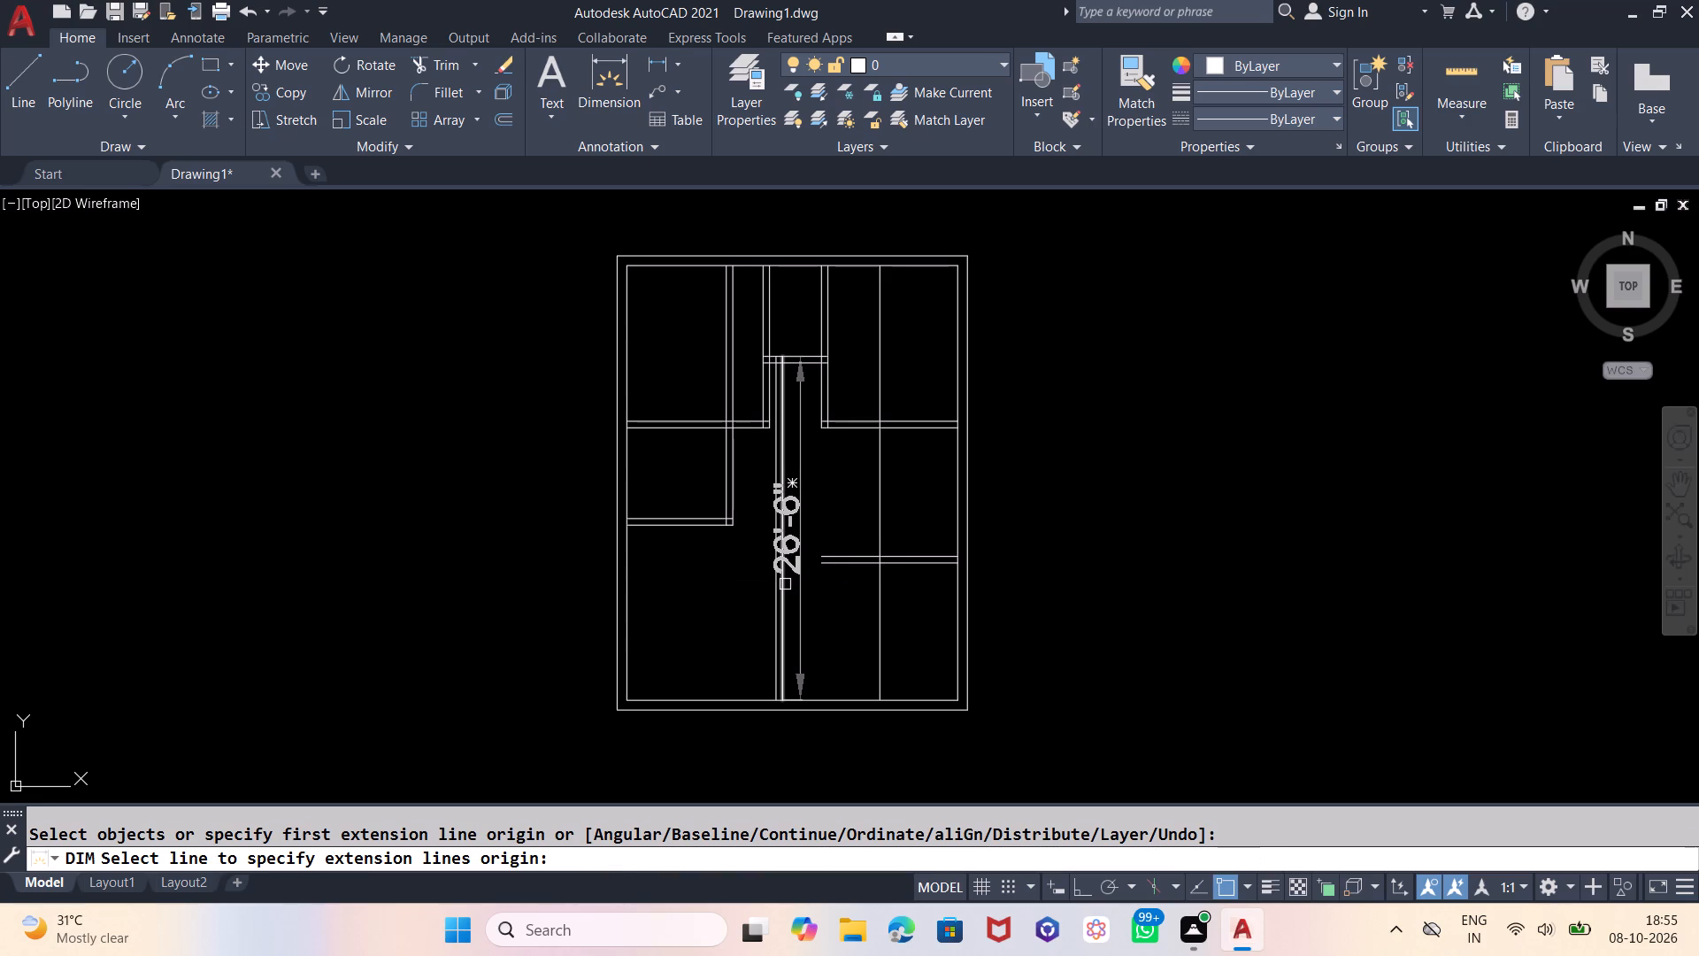
{"action": "left_click", "coordinate": [784, 584]}
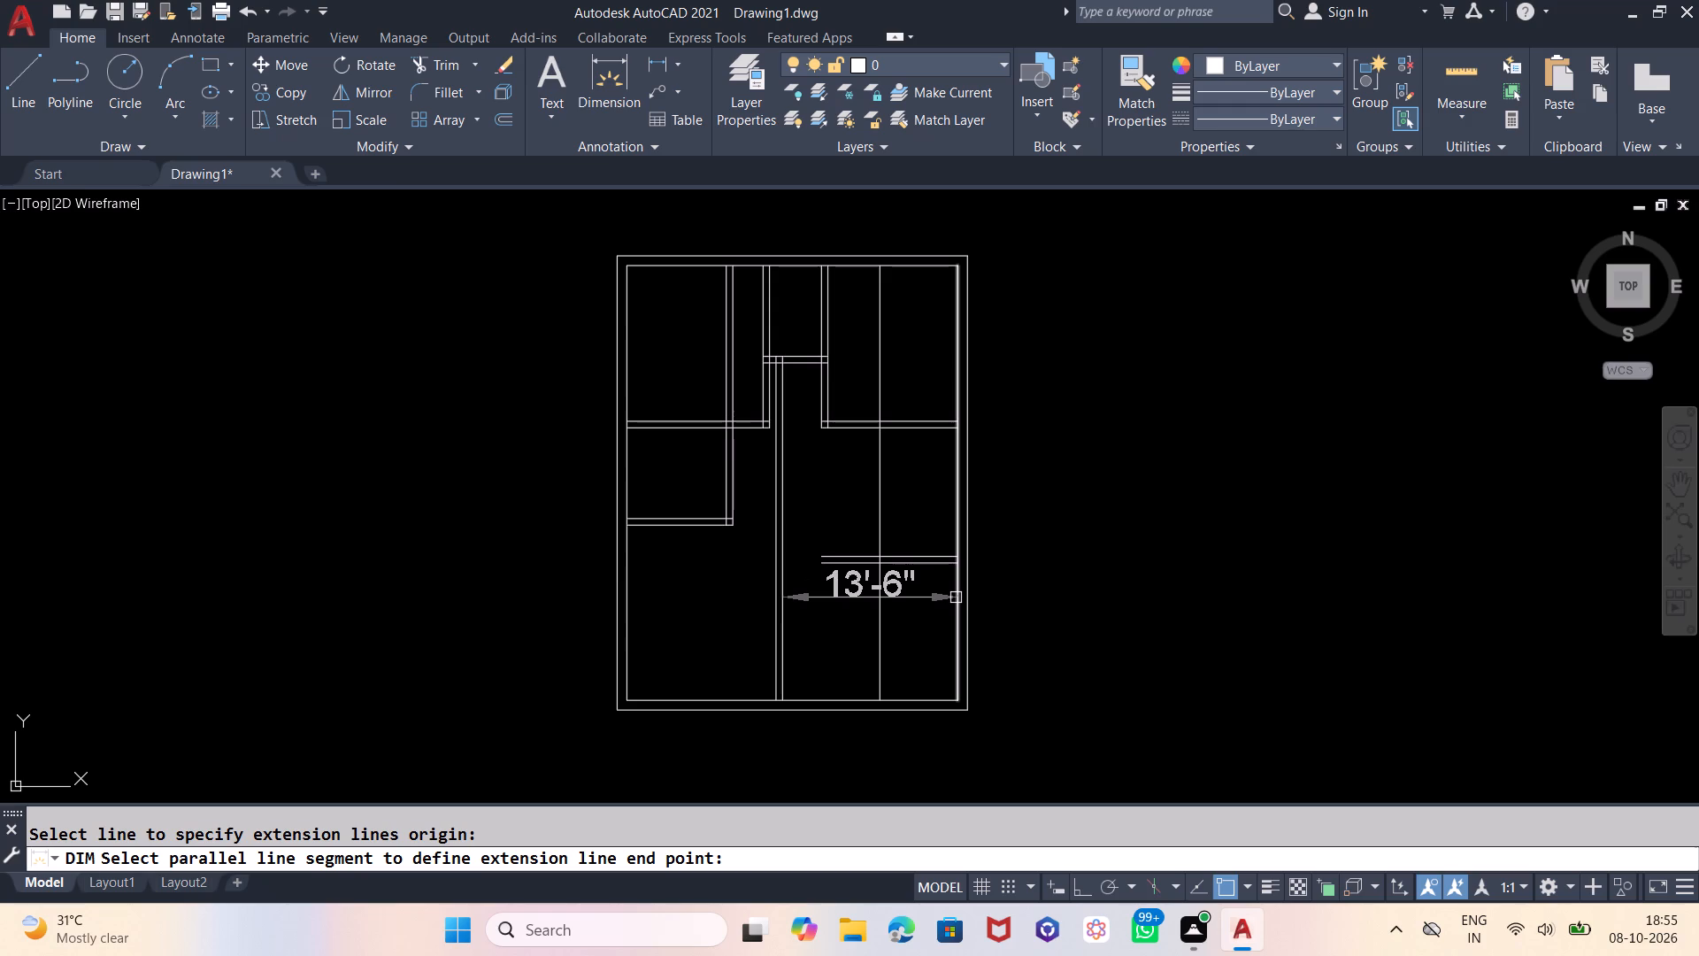
{"action": "key", "text": "Escape"}
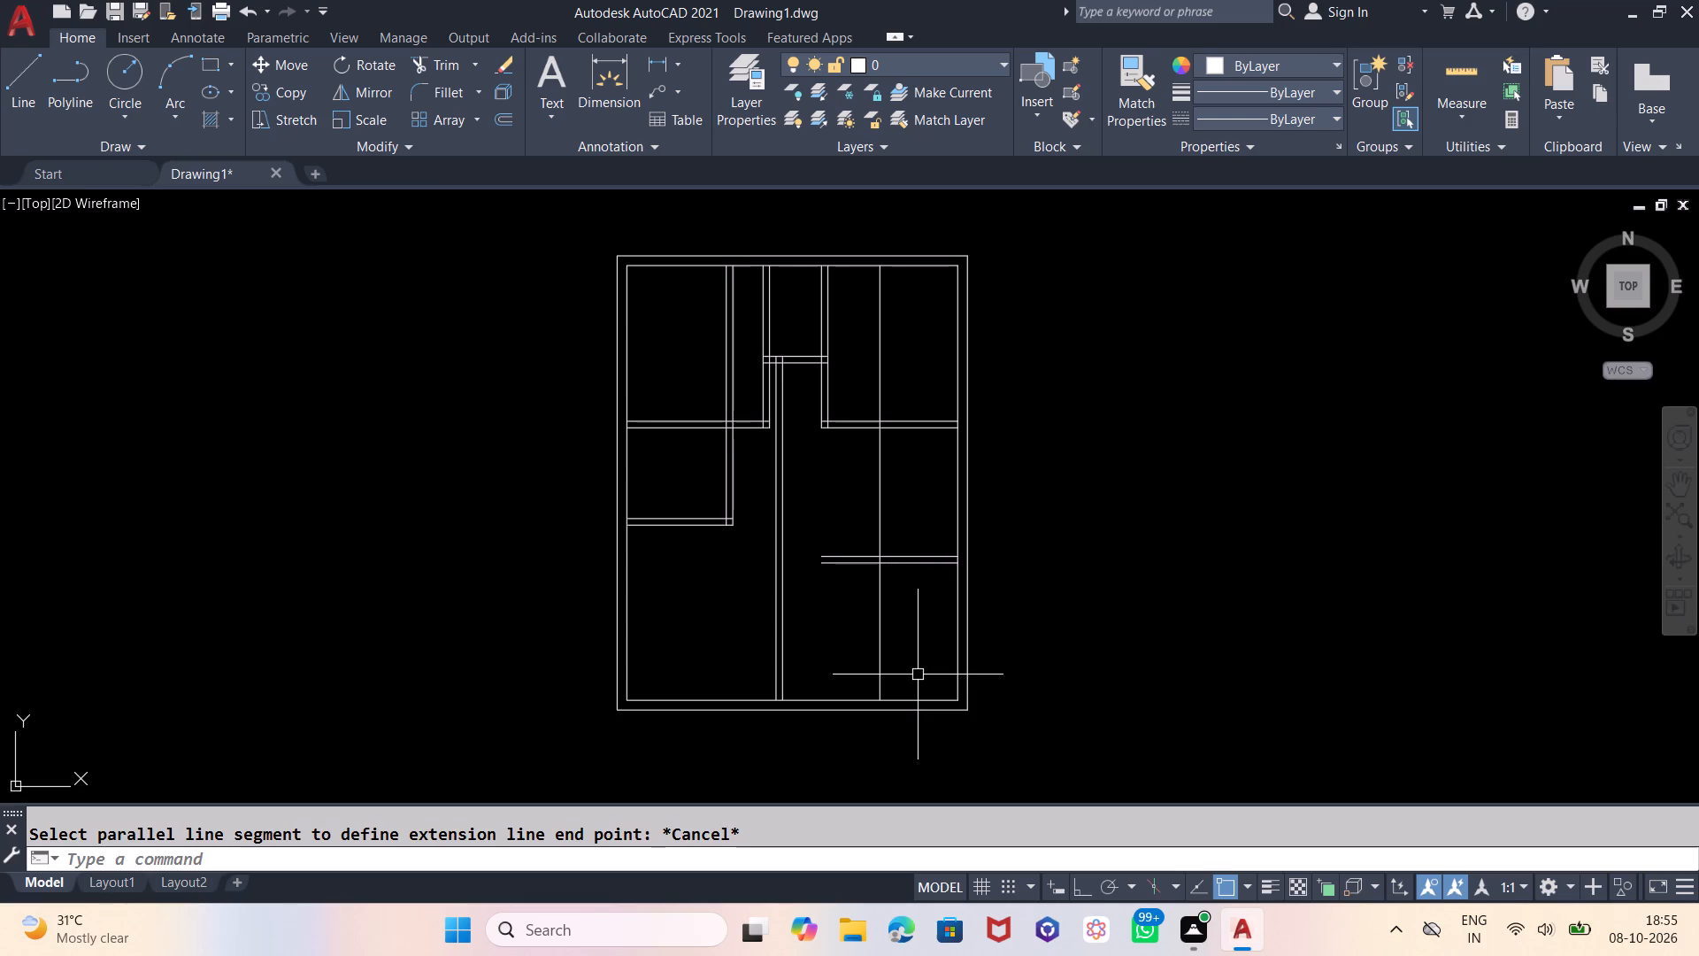
Offset the bottom wall's inner line 5' upward.
{"action": "key", "text": "o"}
{"action": "key", "text": "Return"}
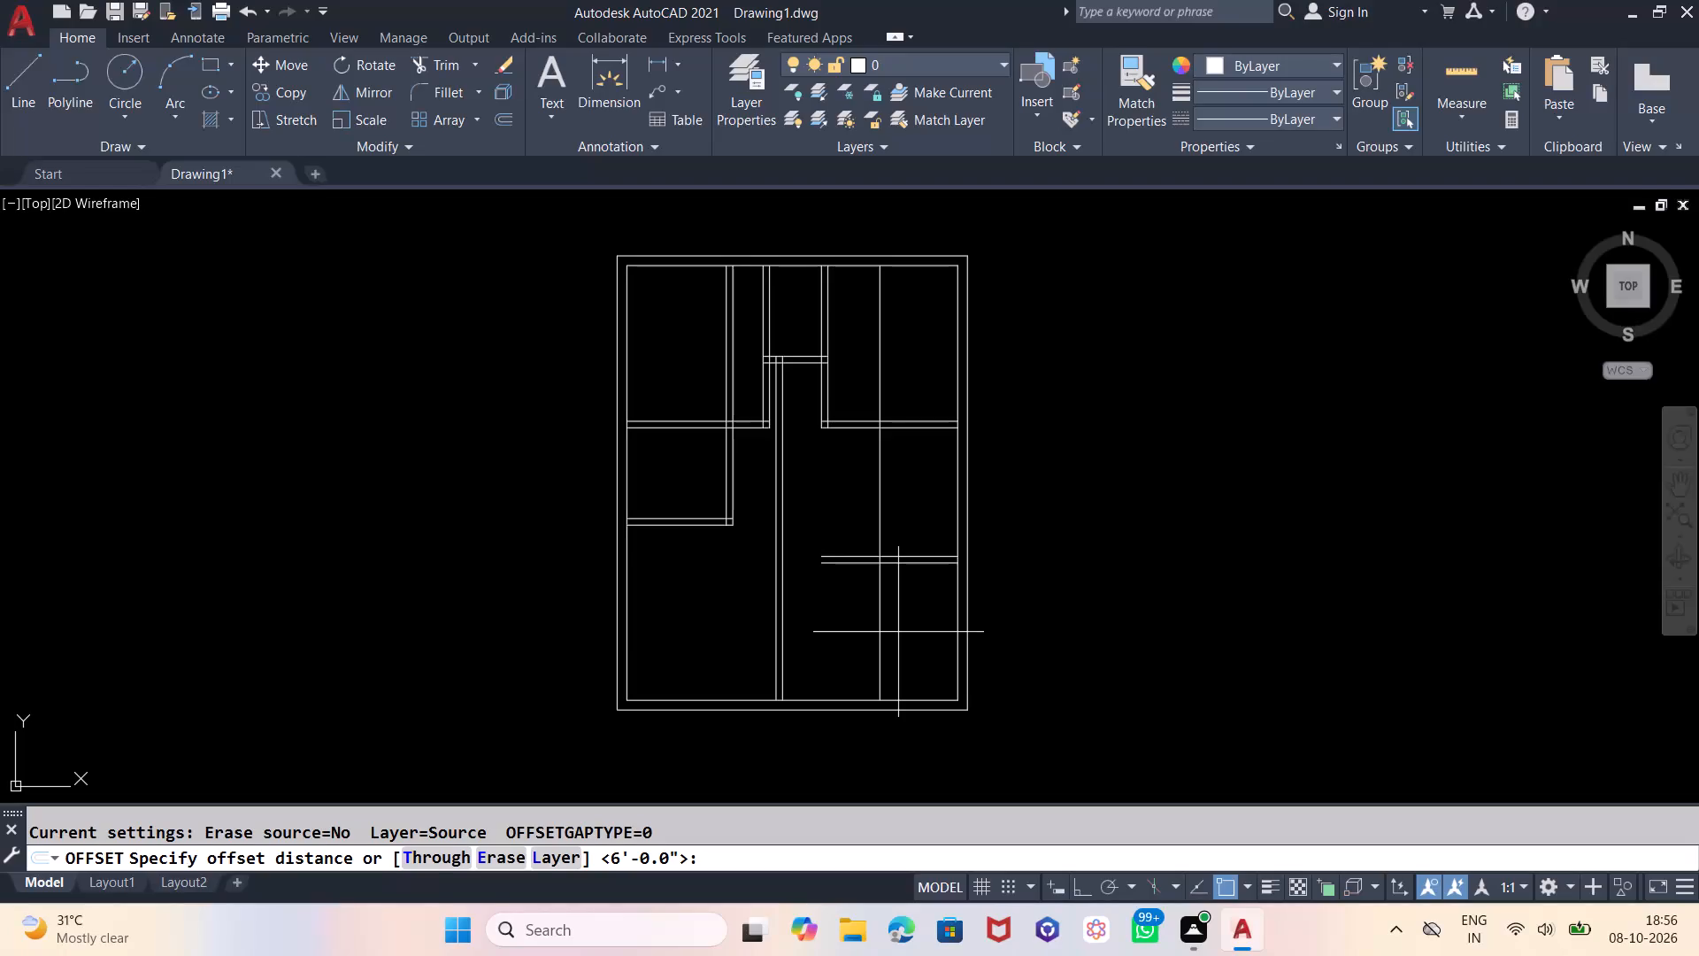
{"action": "type", "text": "5'"}
{"action": "key", "text": "Return"}
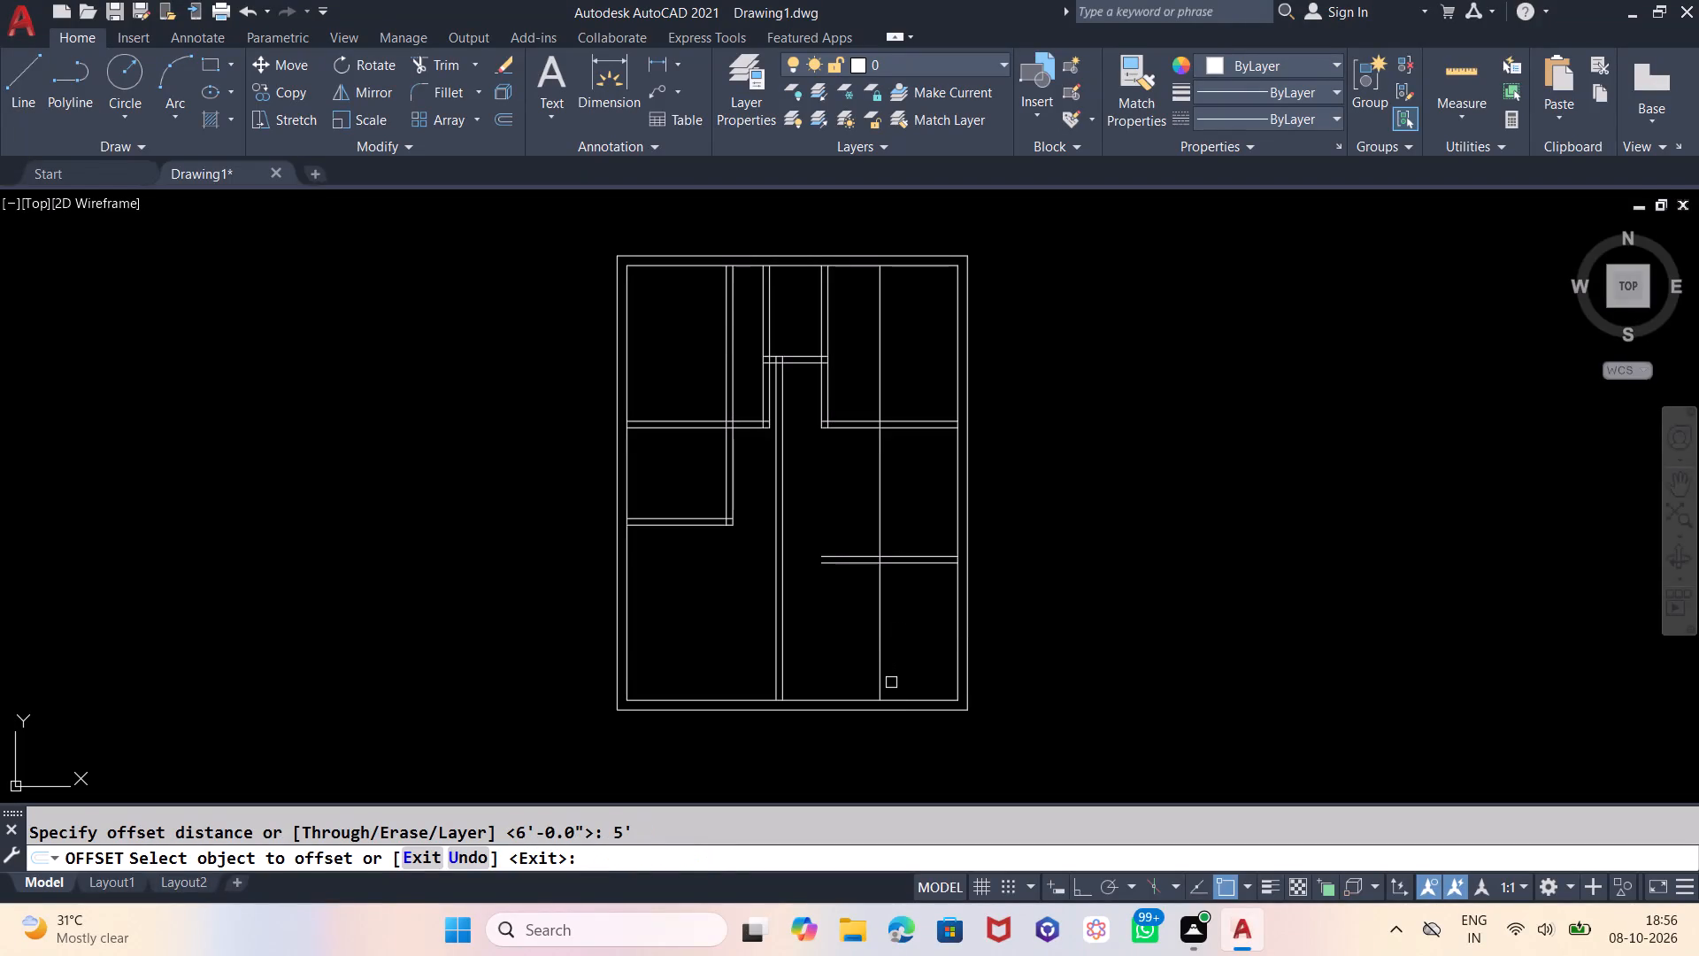
{"action": "left_click", "coordinate": [899, 698]}
{"action": "left_click", "coordinate": [902, 593]}
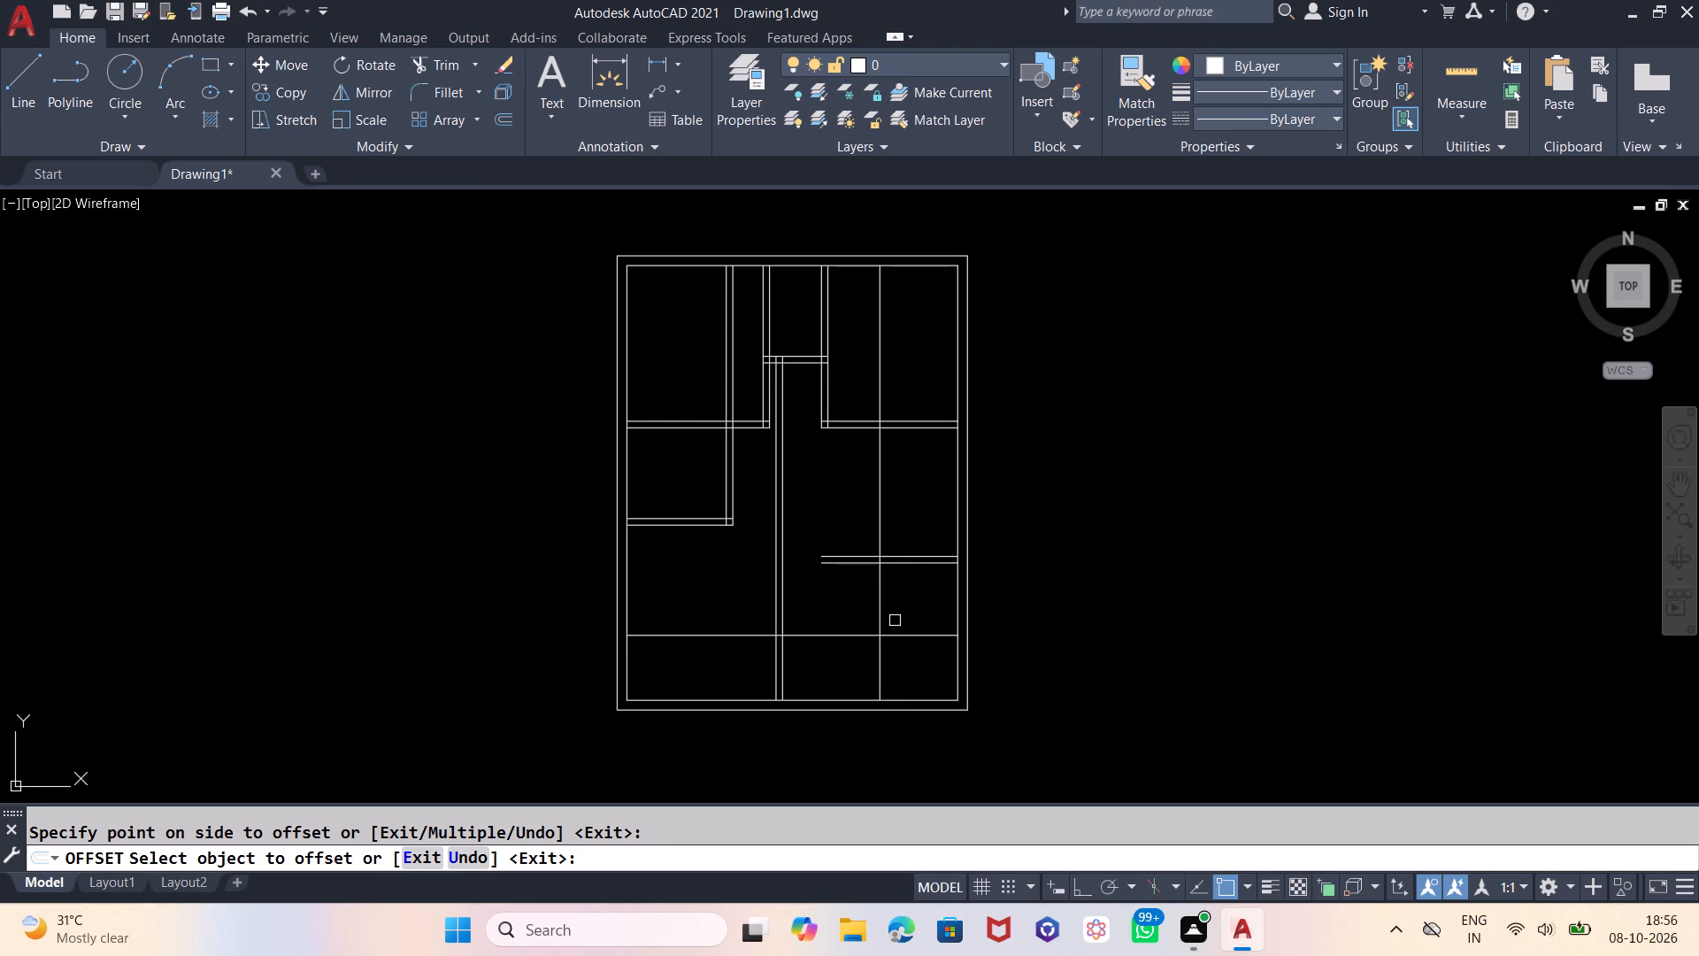
{"action": "key", "text": "Escape"}
Offset the new full-width horizontal line 6" upward to form a partition.
{"action": "key", "text": "o"}
{"action": "key", "text": "Return"}
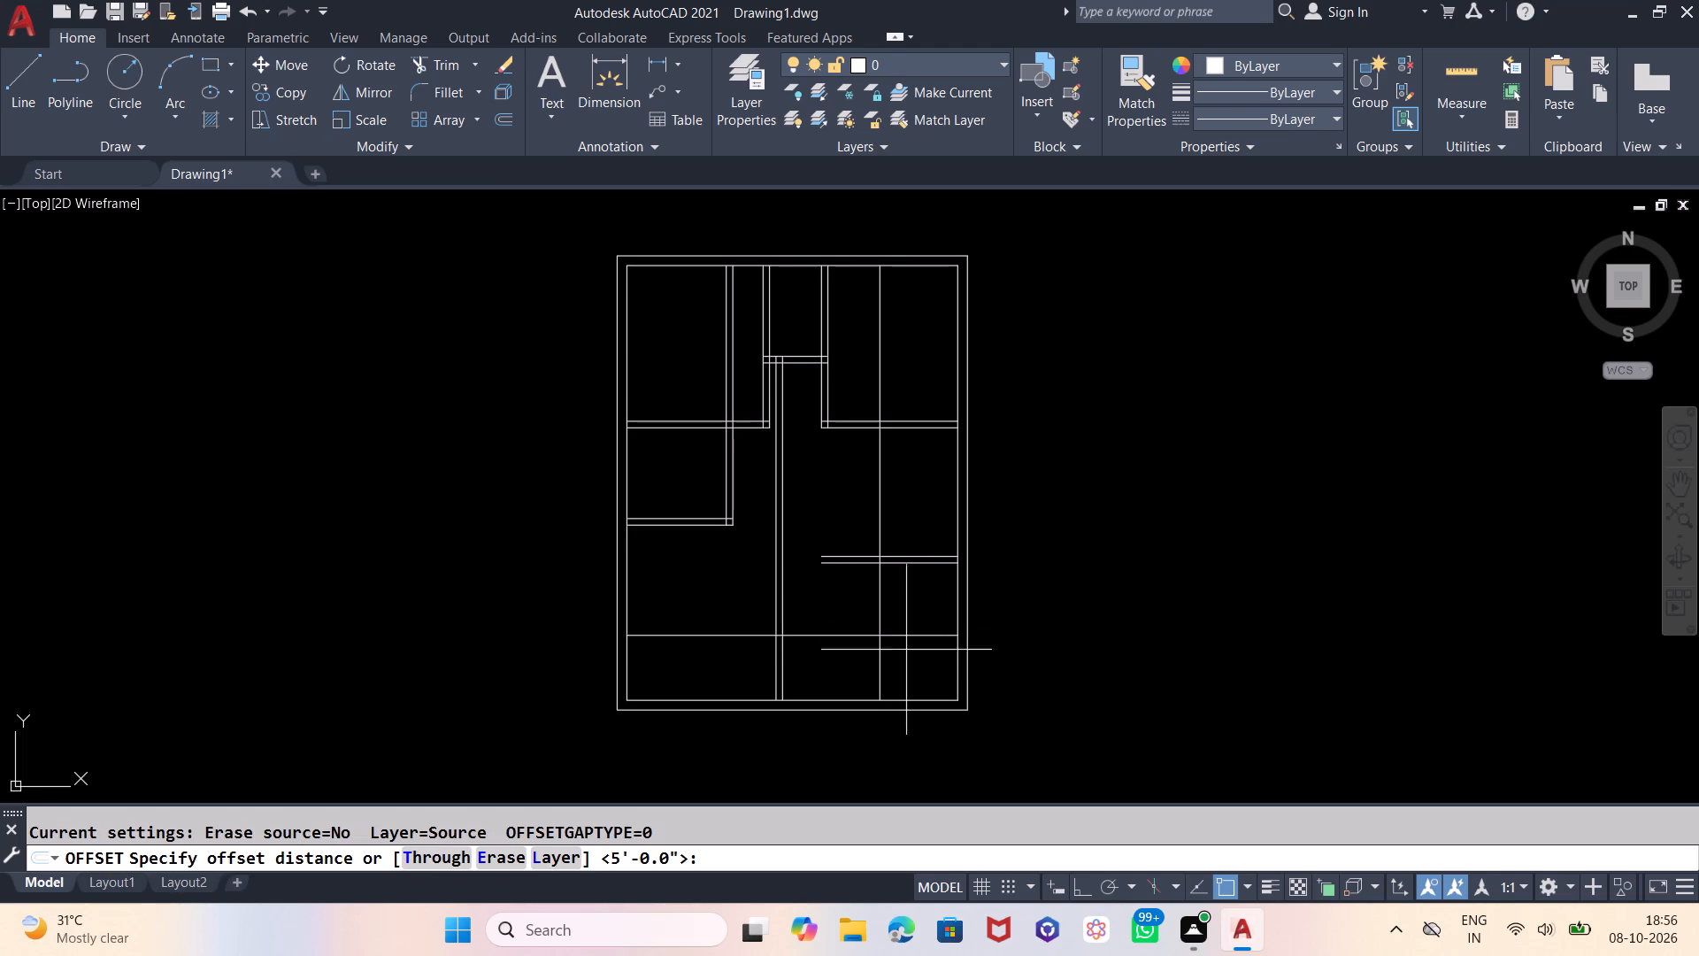
{"action": "key", "text": "6"}
{"action": "key", "text": "Return"}
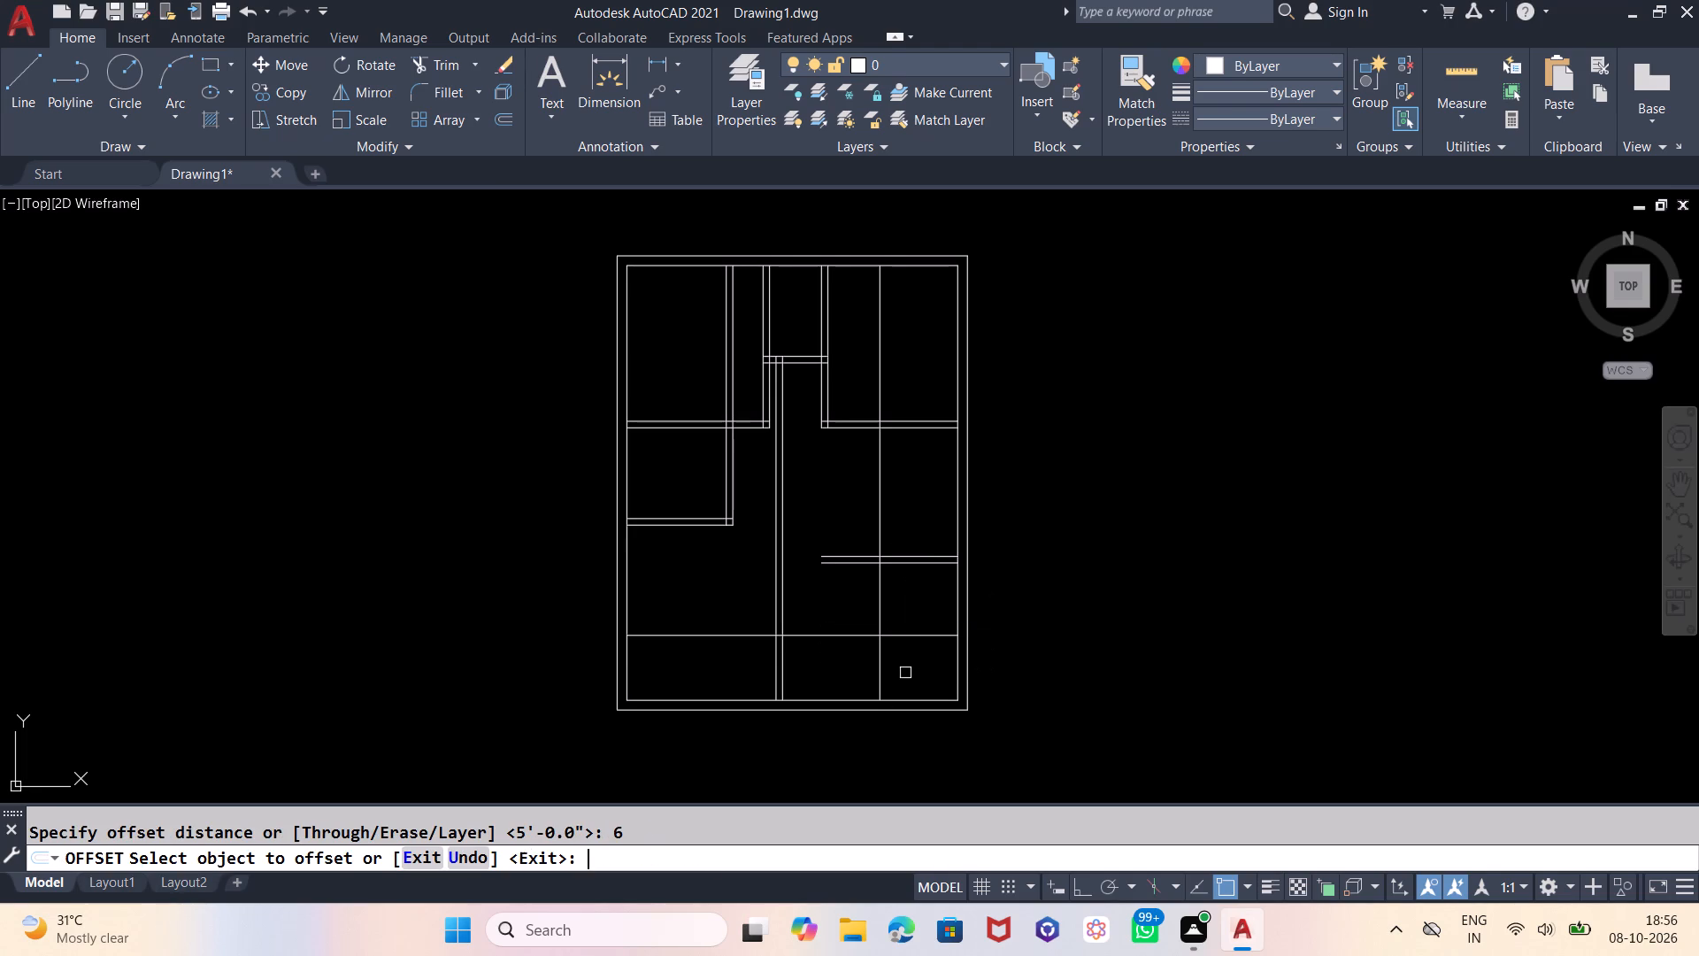
{"action": "left_click", "coordinate": [906, 636]}
{"action": "left_click", "coordinate": [905, 604]}
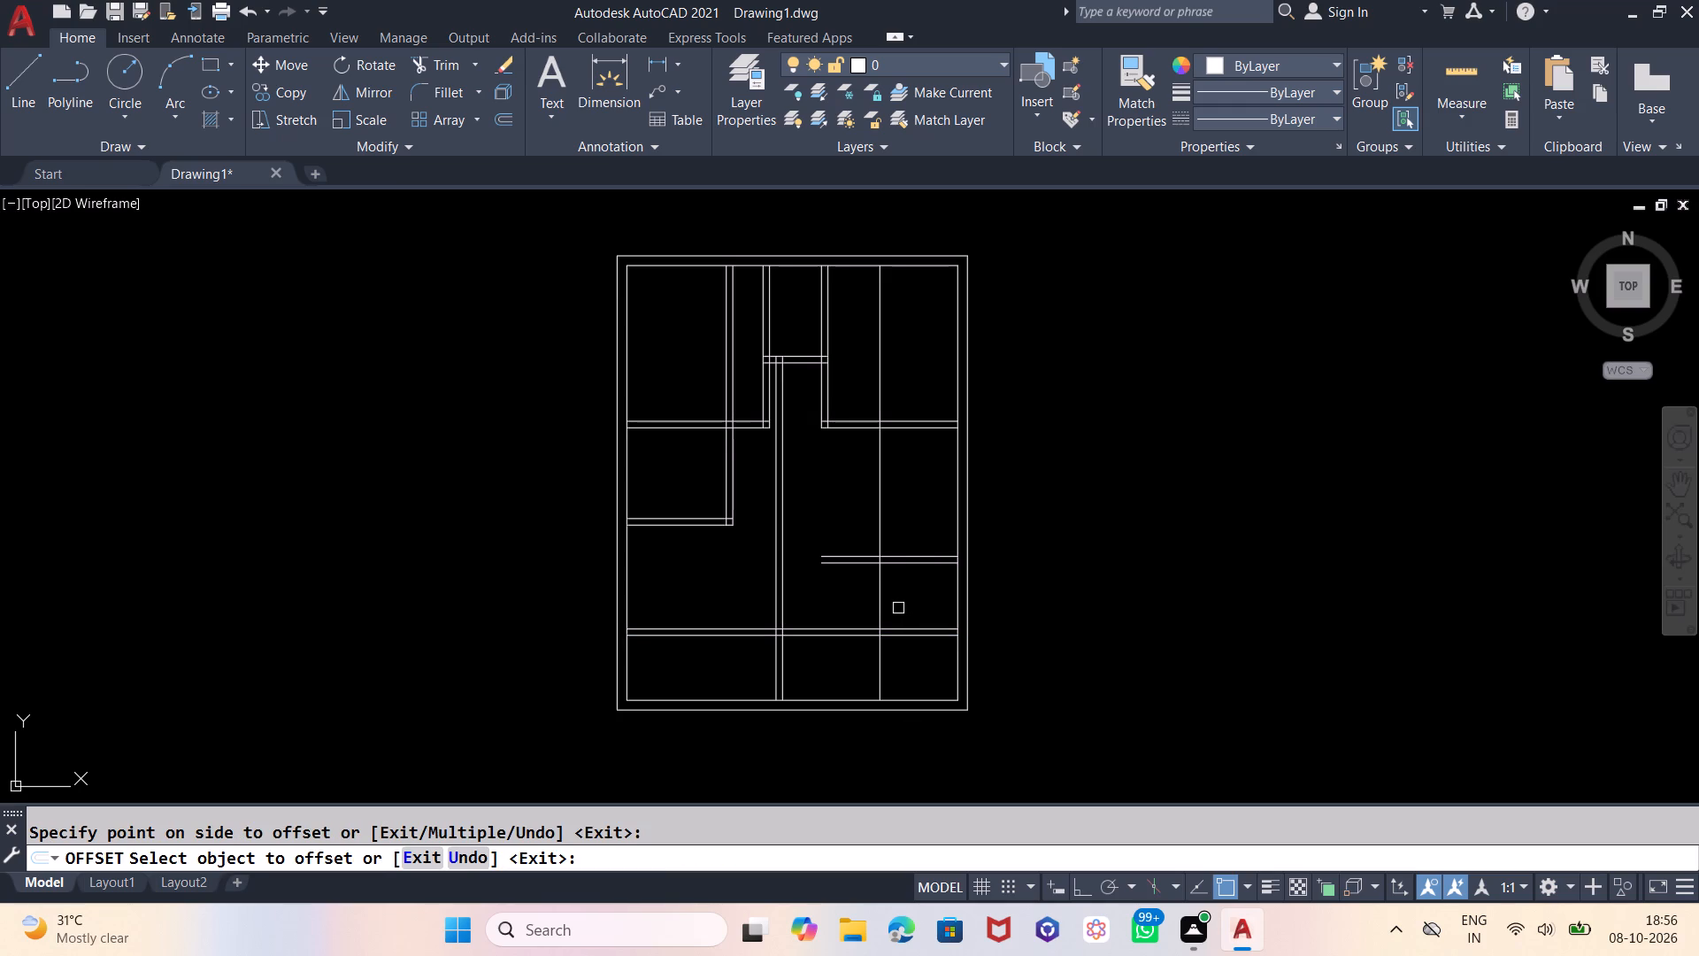
{"action": "key", "text": "Escape"}
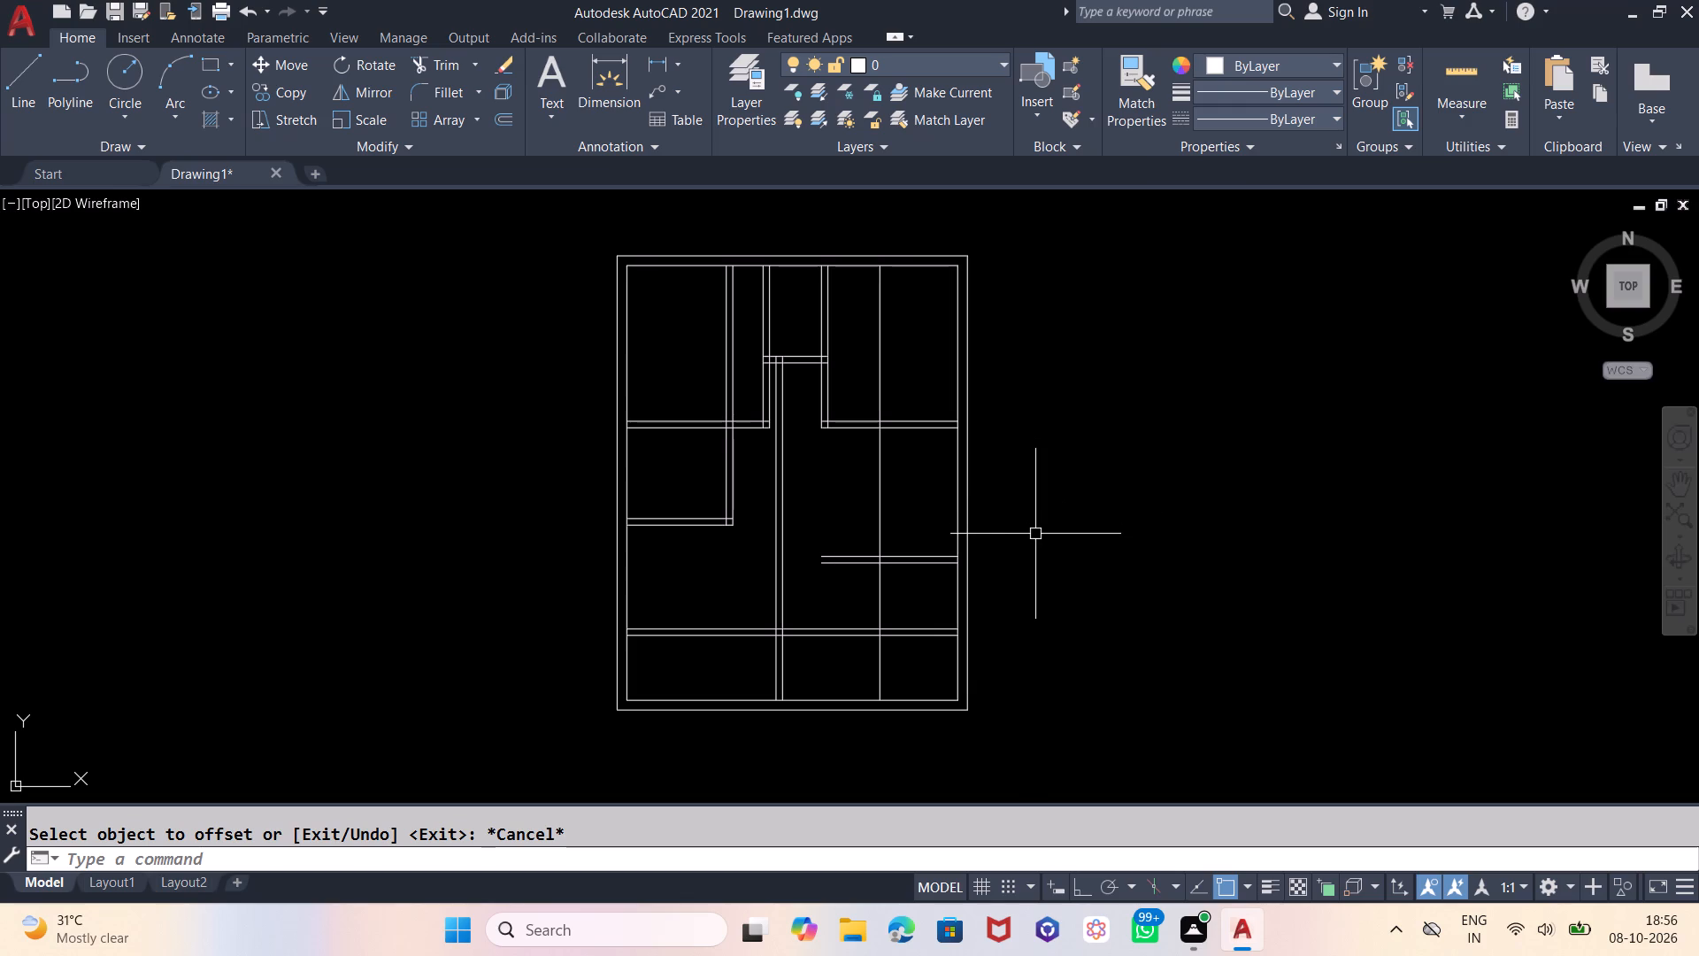
Trim away the new horizontal partition lines in the lower-left room, between the left wall and the central vertical partition.
{"action": "type", "text": "tr"}
{"action": "key", "text": "Return"}
{"action": "key", "text": "Return"}
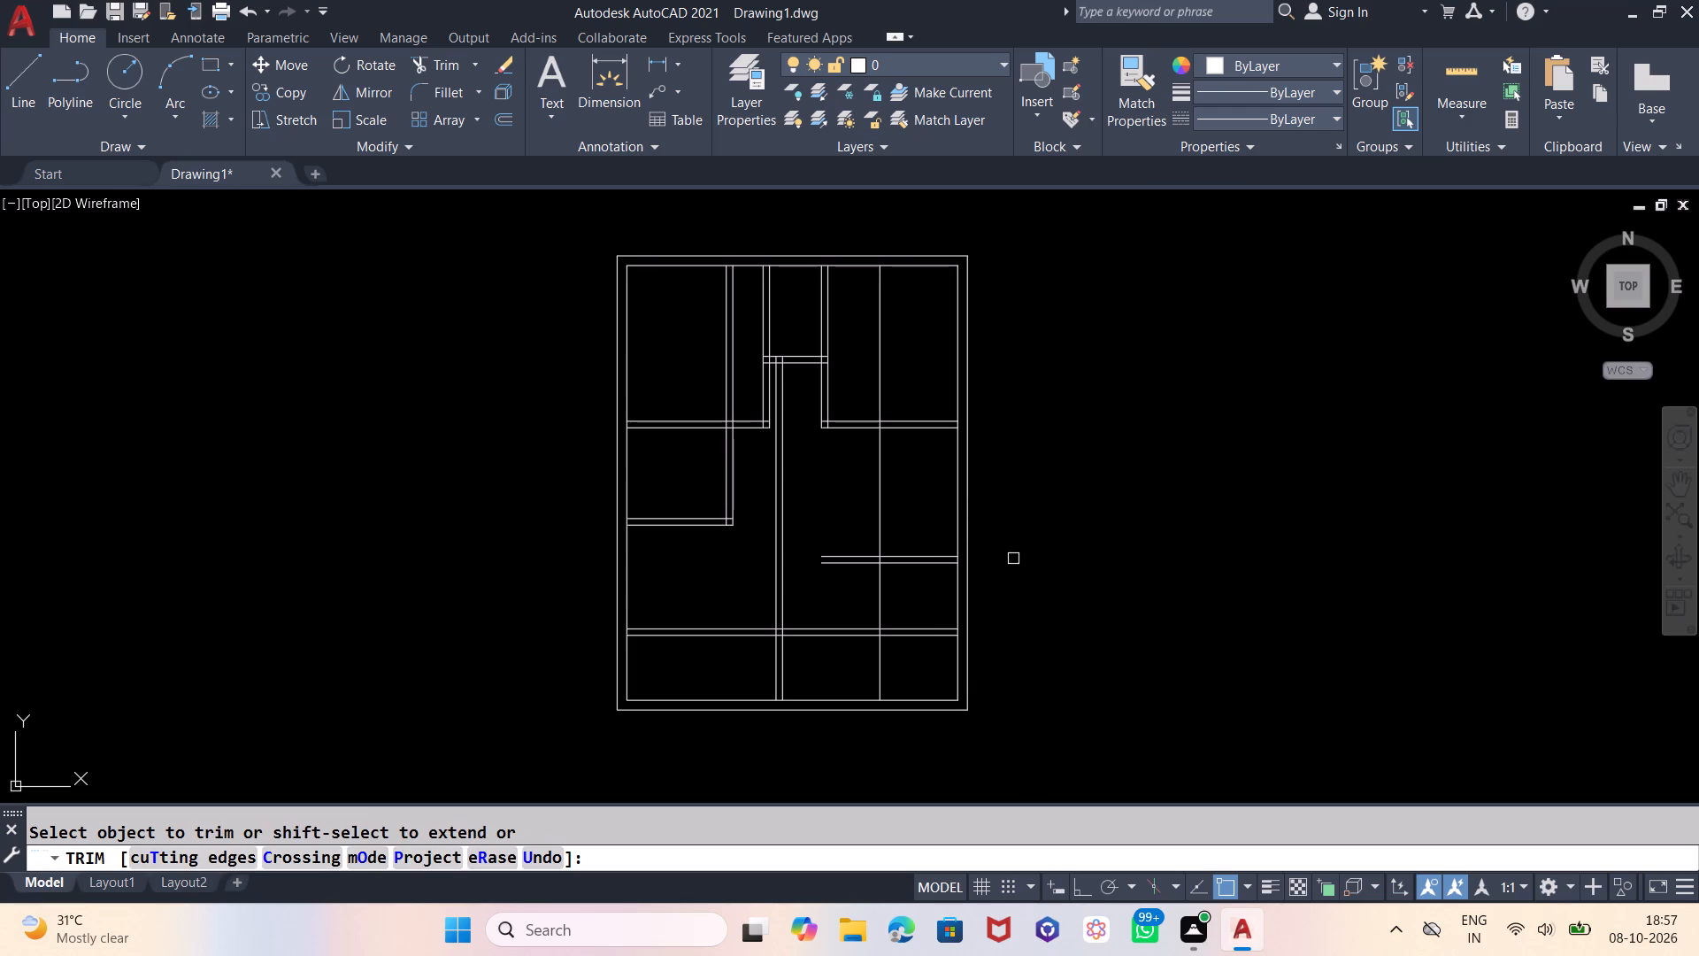
{"action": "left_click", "coordinate": [708, 609]}
{"action": "left_click", "coordinate": [703, 651]}
{"action": "key", "text": "Escape"}
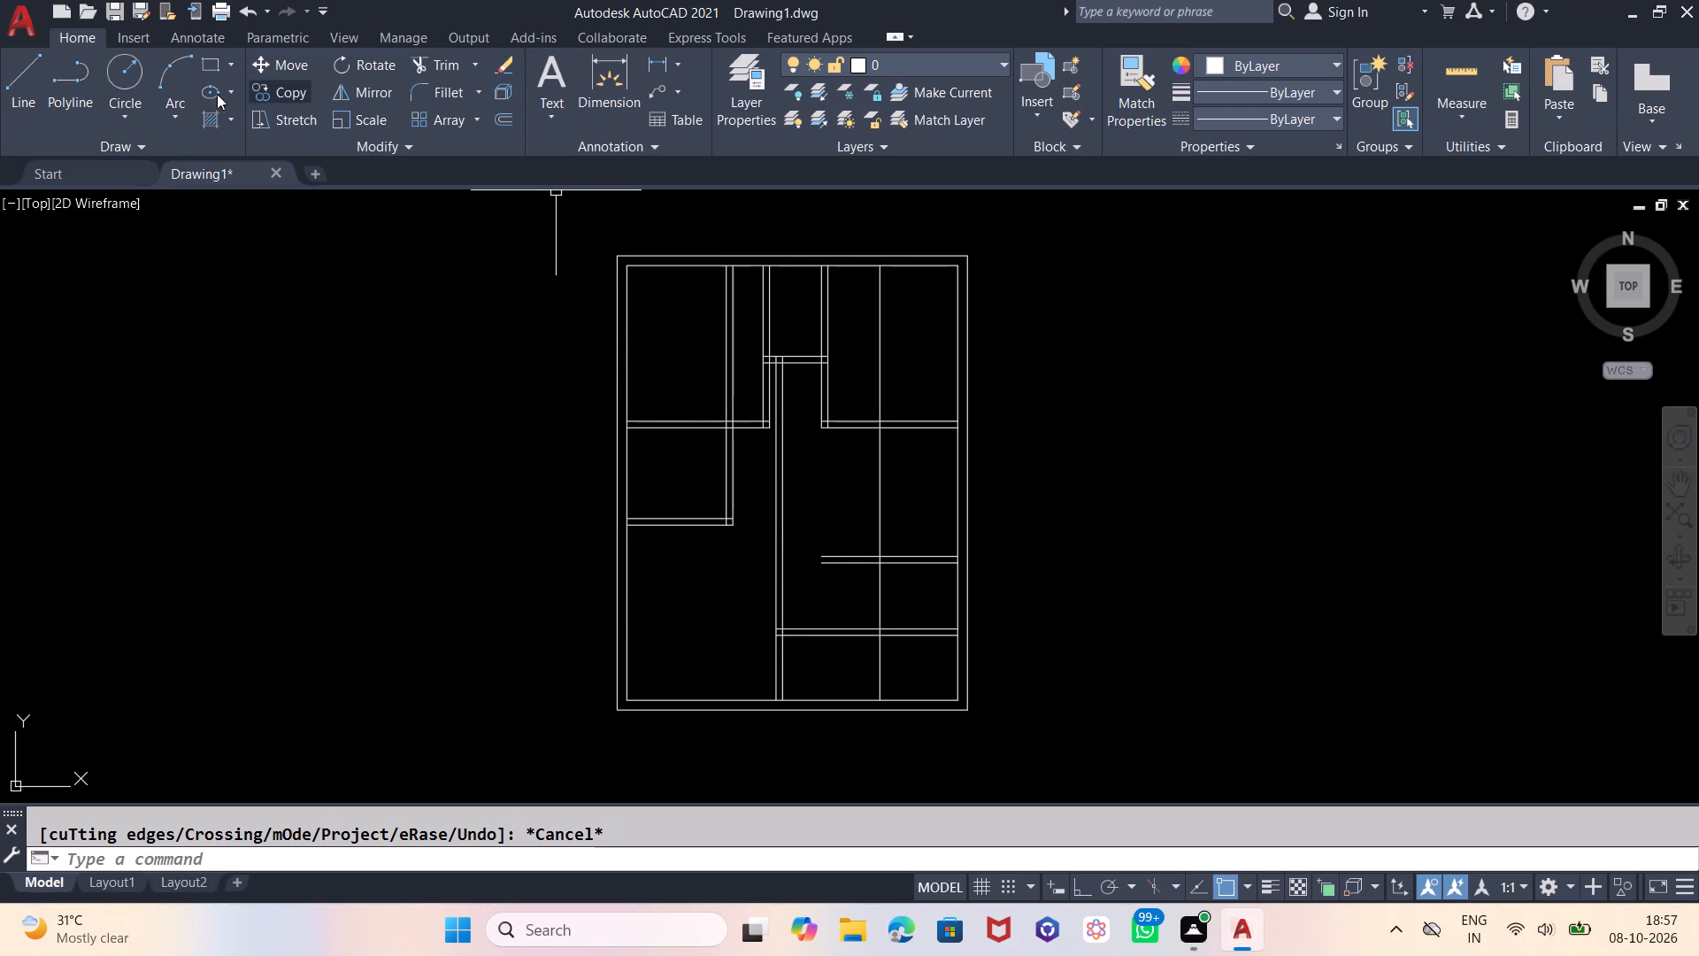
Draw a short vertical line closing the open left end of the upper of the two lower-right horizontal partitions.
{"action": "left_click", "coordinate": [24, 52]}
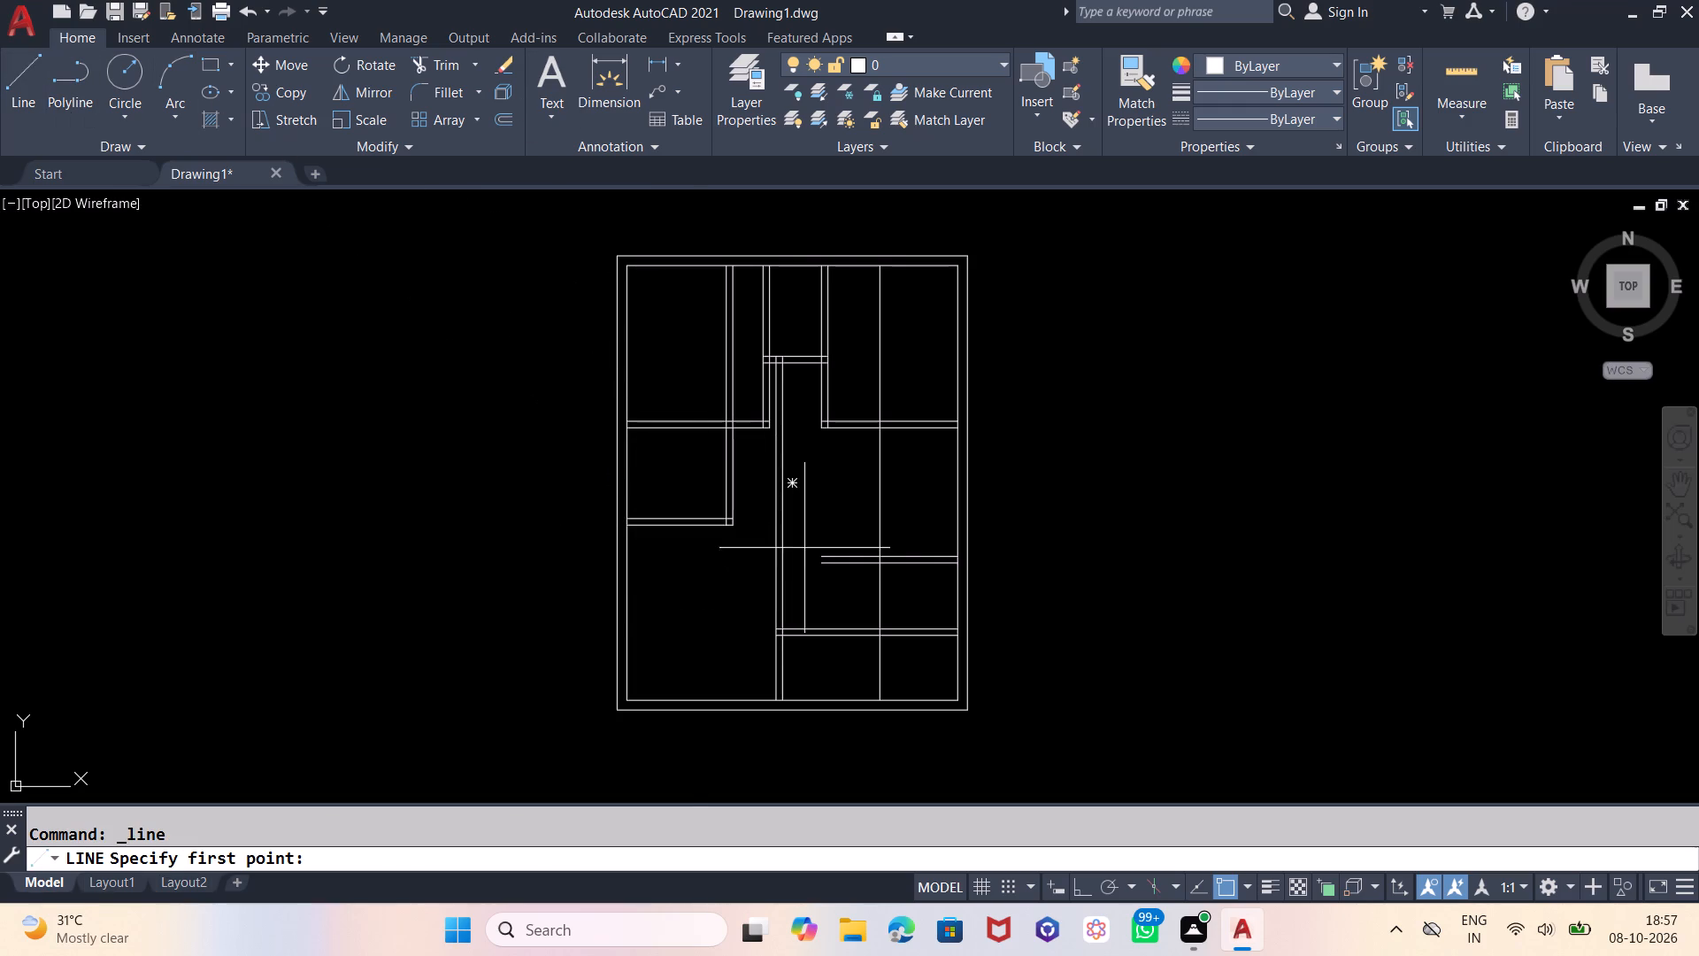
{"action": "scroll", "coordinate": [824, 558], "scroll_direction": "up", "scroll_amount": 4}
{"action": "left_click", "coordinate": [780, 544]}
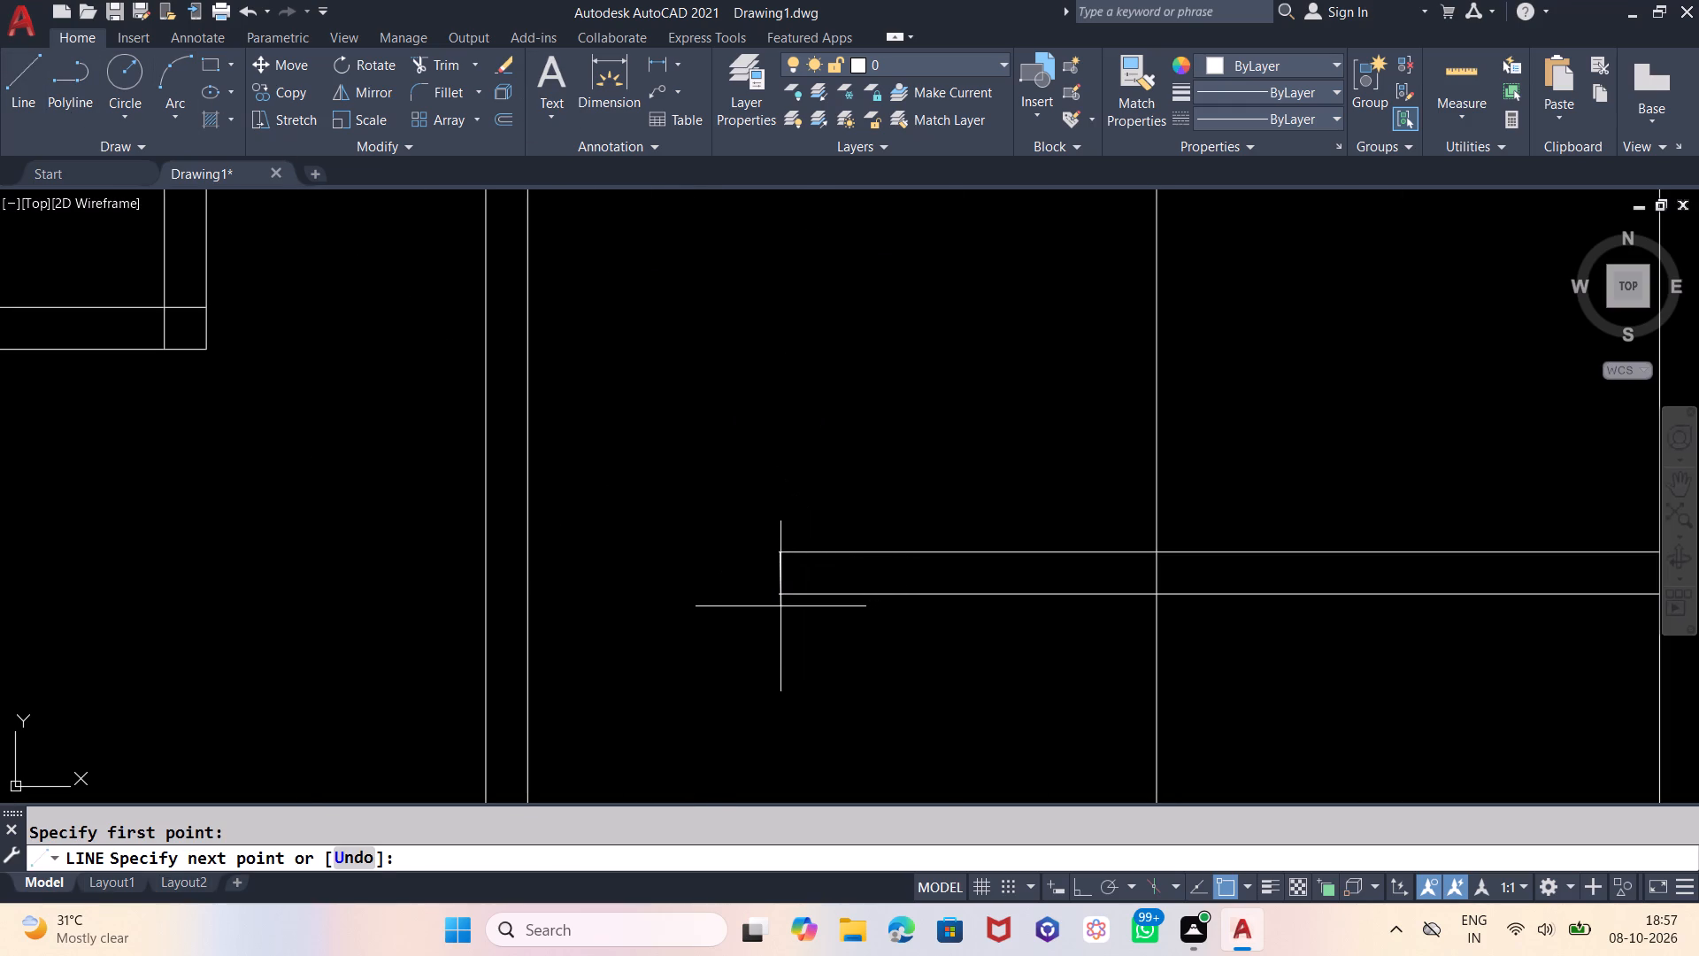
{"action": "key", "text": "Escape"}
{"action": "key", "text": "space"}
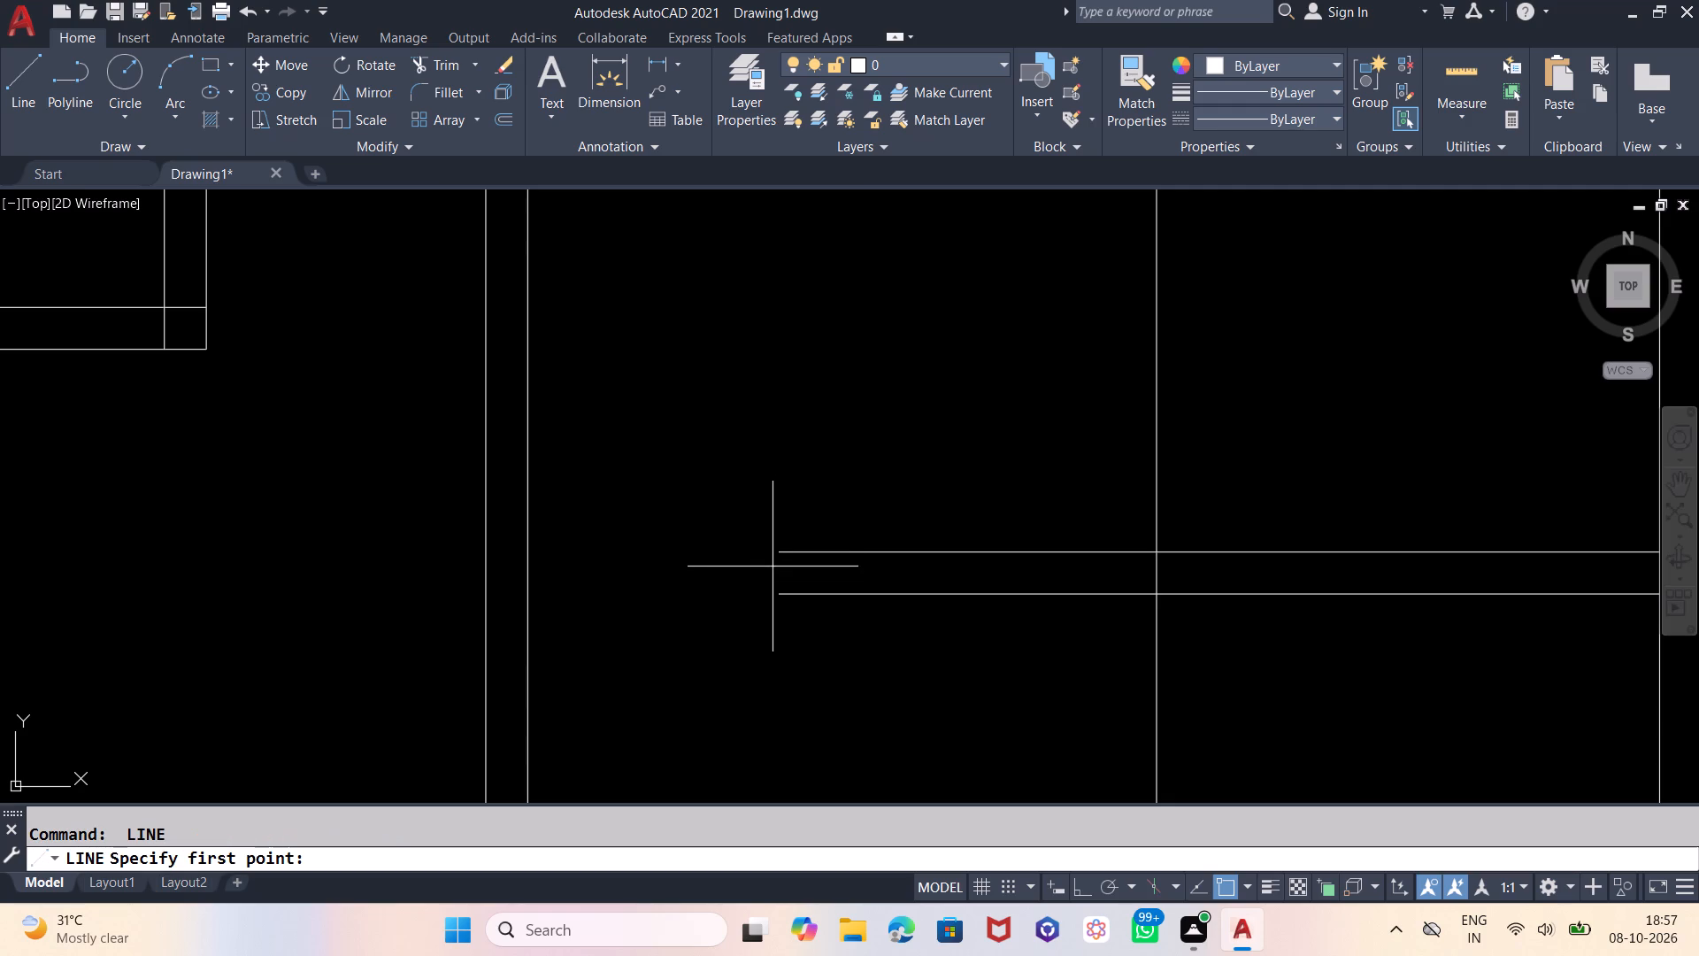
{"action": "left_click", "coordinate": [776, 552]}
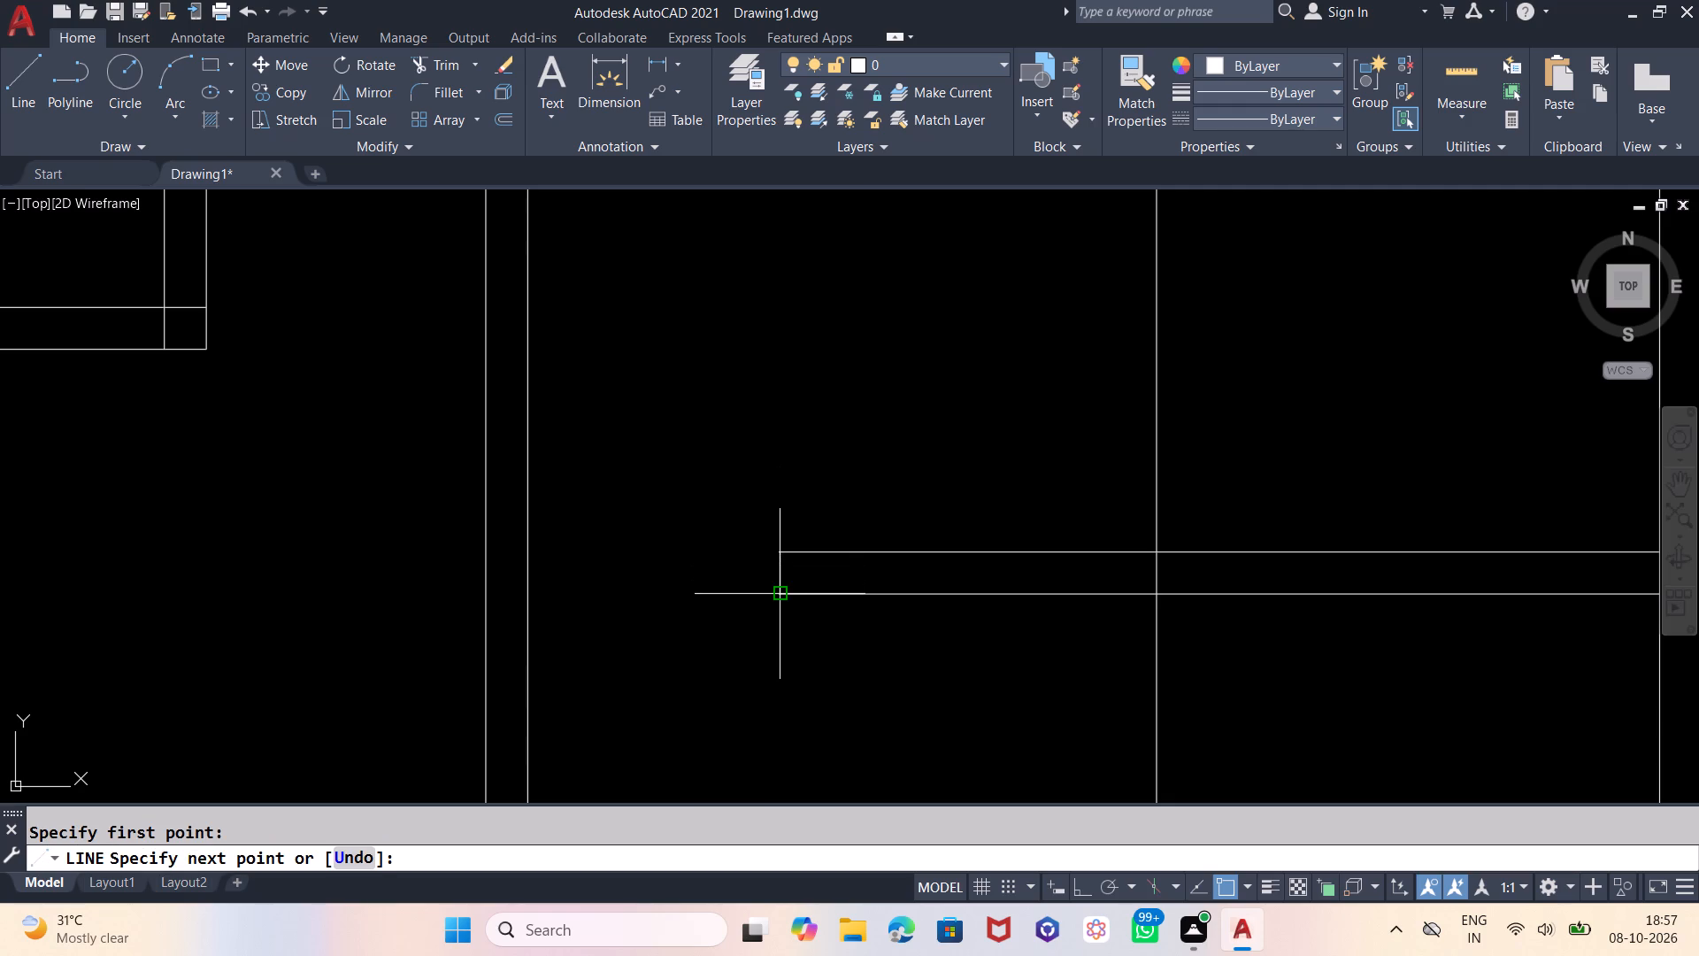
{"action": "left_click", "coordinate": [779, 589]}
{"action": "key", "text": "Escape"}
With Ortho on, draw a vertical line from that partition's lower-left corner down past the lower horizontal partition.
{"action": "scroll", "coordinate": [656, 460], "scroll_direction": "down", "scroll_amount": 1}
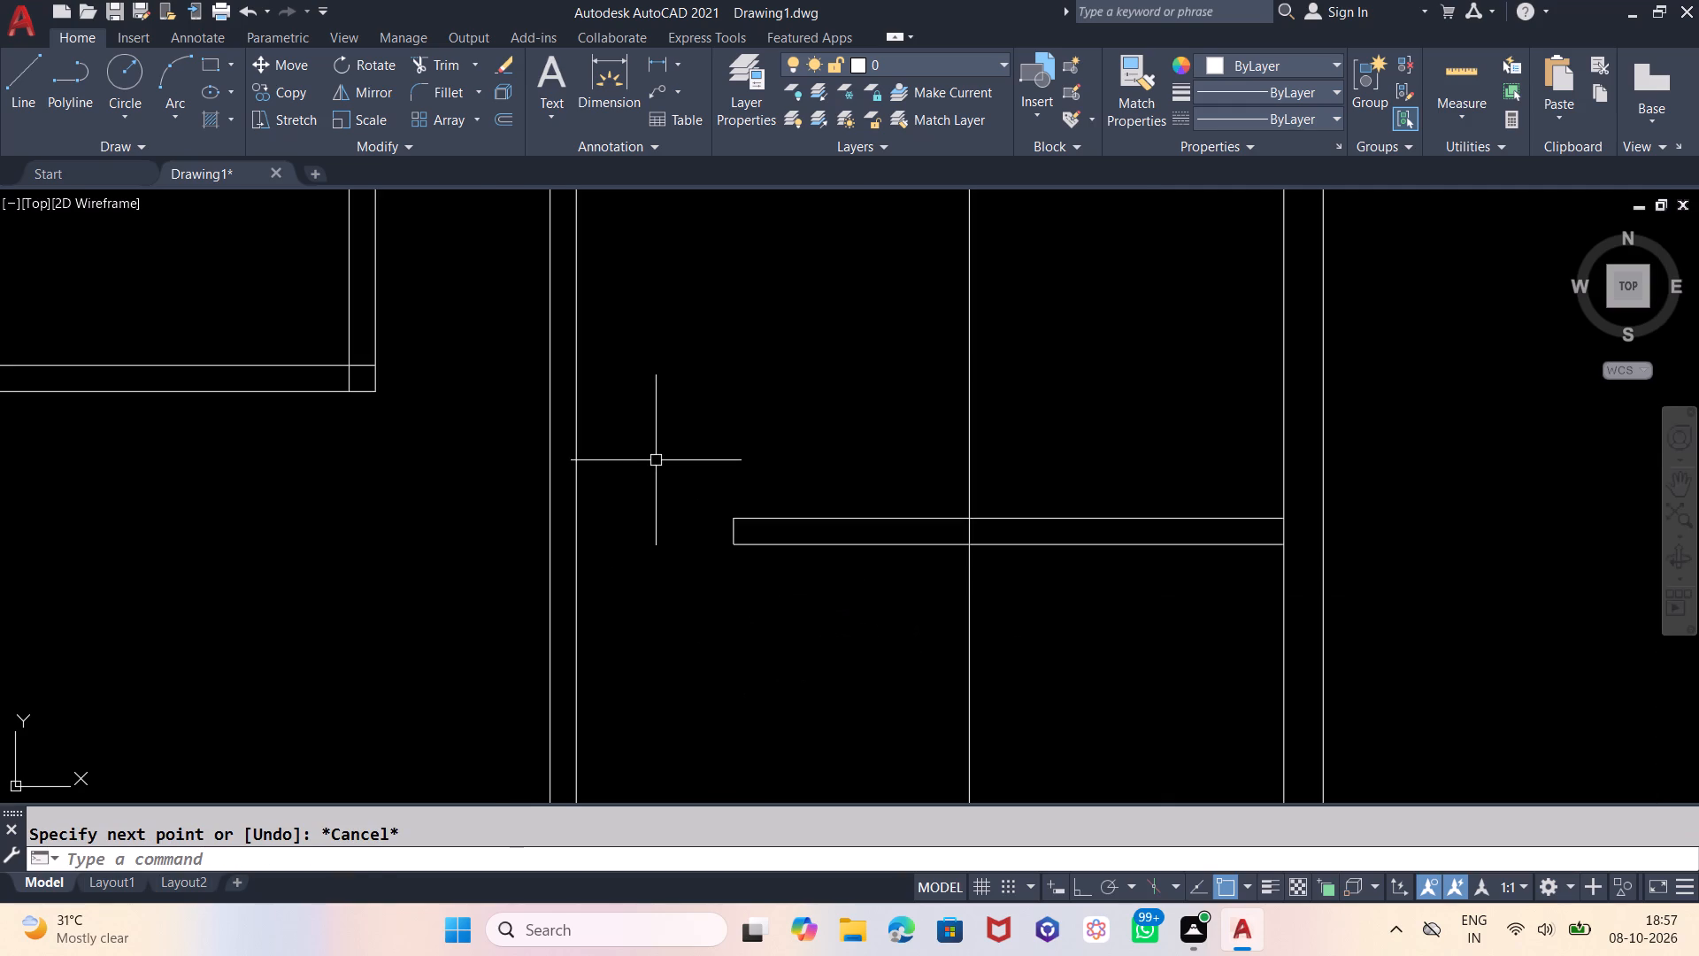
{"action": "scroll", "coordinate": [693, 454], "scroll_direction": "down", "scroll_amount": 1}
{"action": "scroll", "coordinate": [789, 624], "scroll_direction": "down", "scroll_amount": 1}
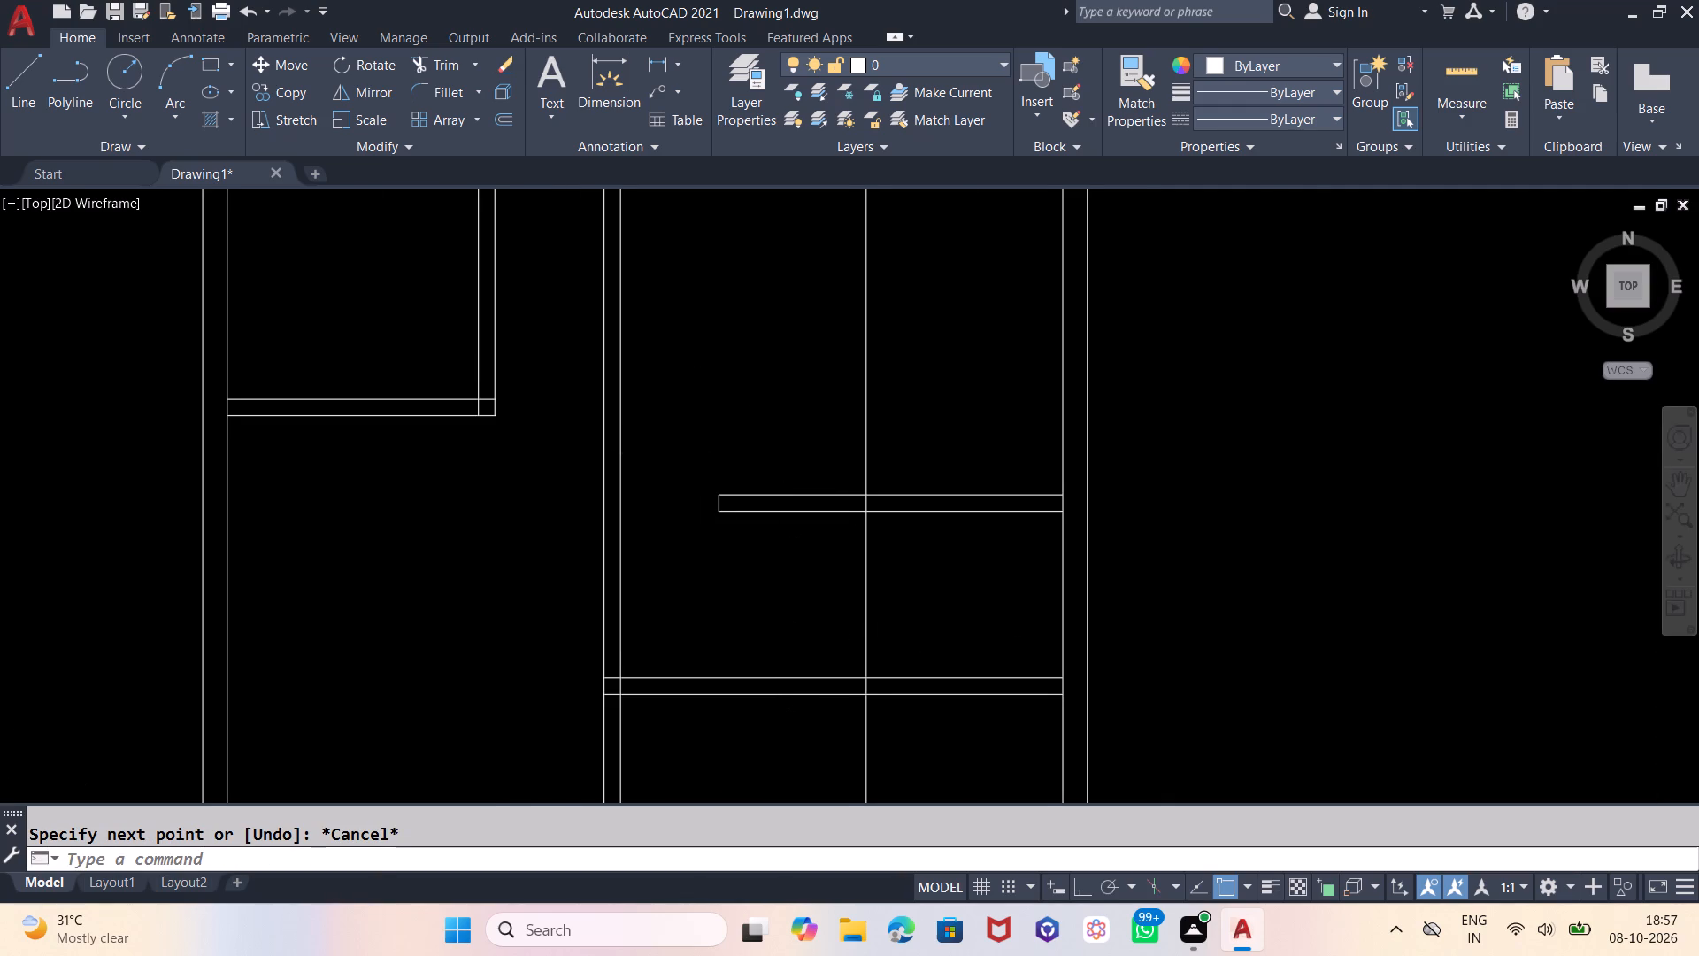
{"action": "scroll", "coordinate": [789, 623], "scroll_direction": "up", "scroll_amount": 1}
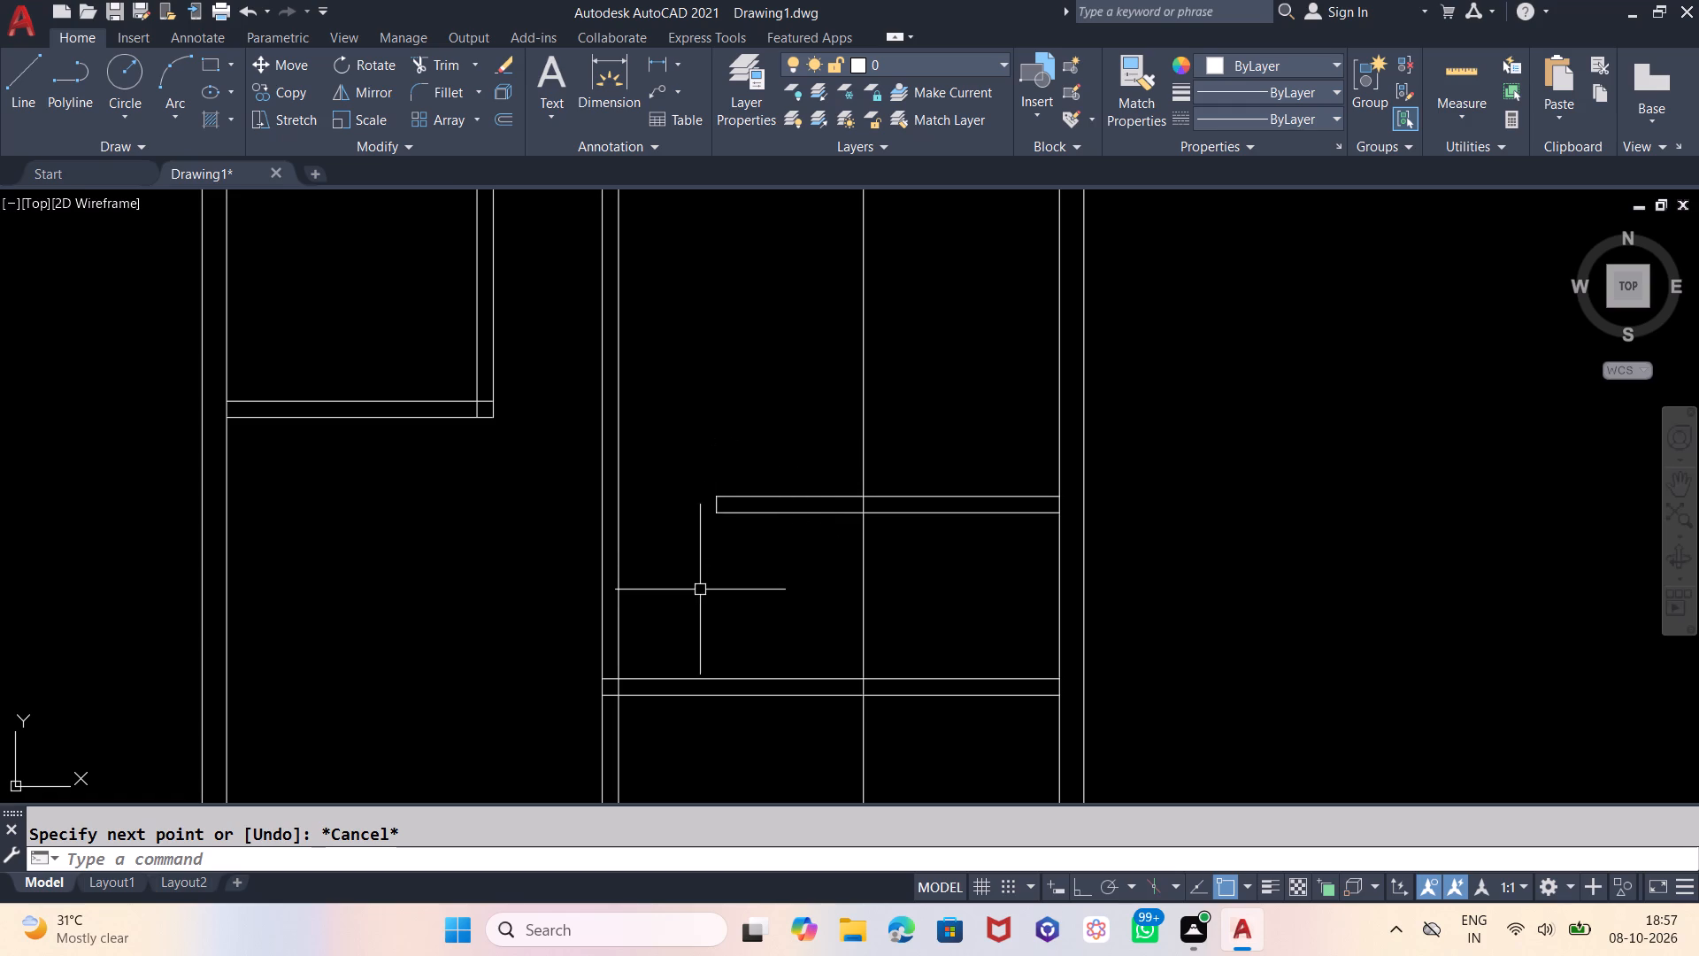
{"action": "key", "text": "l"}
{"action": "key", "text": "Return"}
{"action": "left_click", "coordinate": [714, 507]}
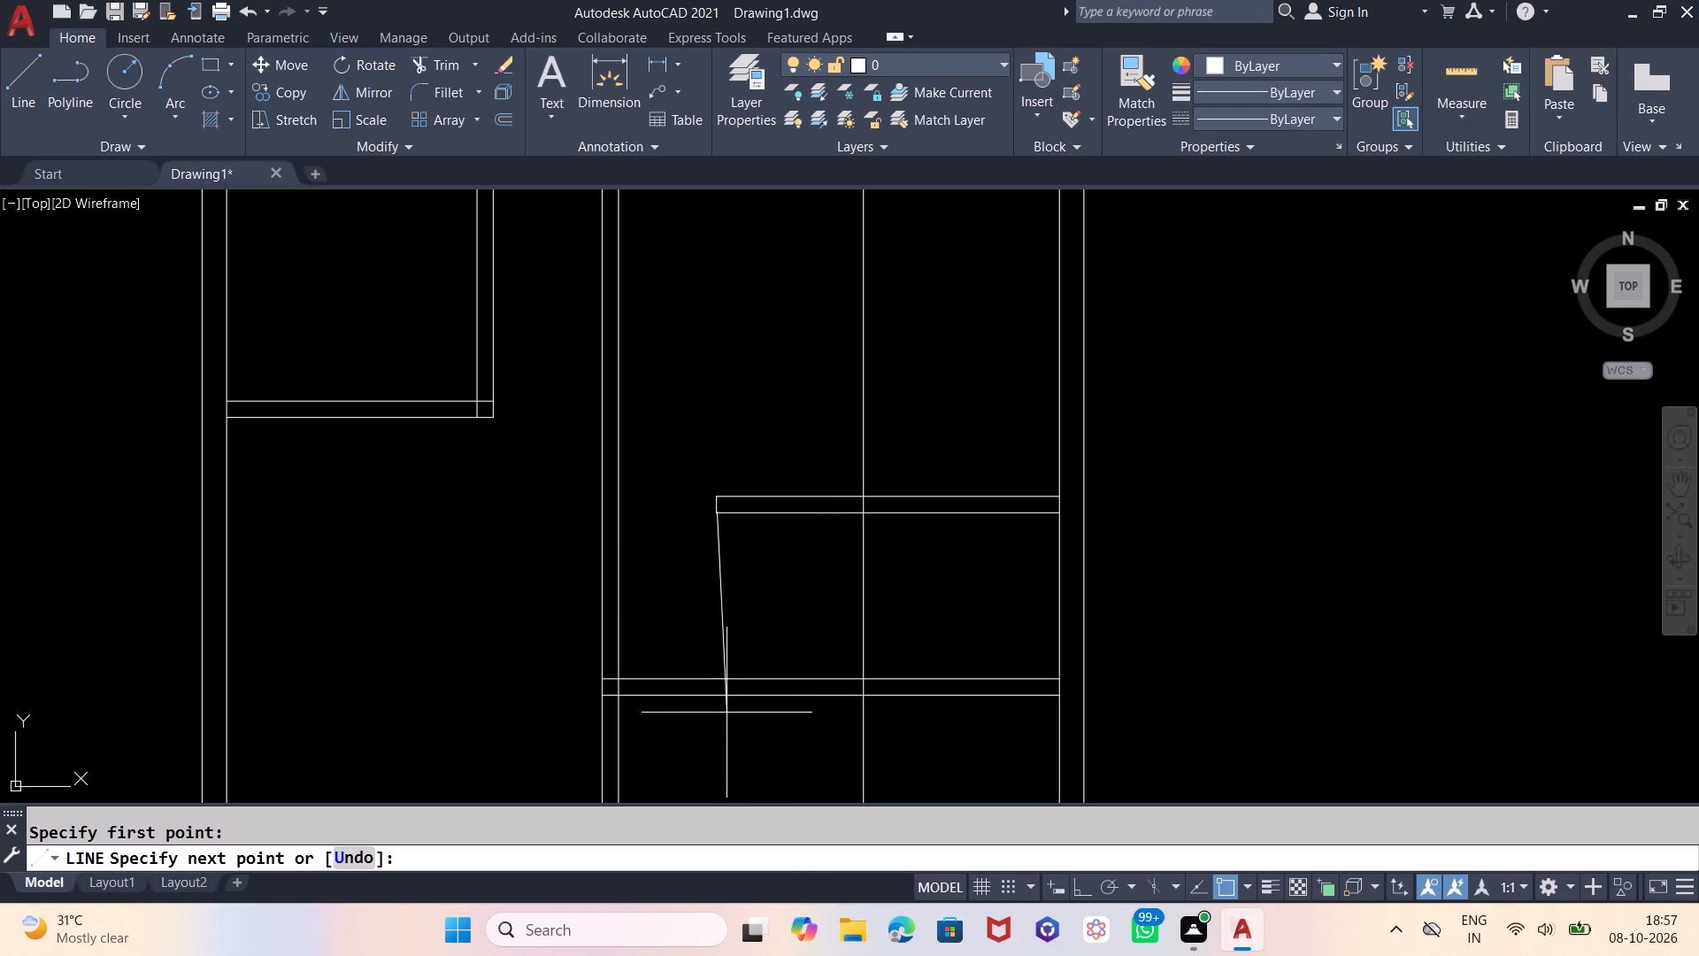
{"action": "key", "text": "F8"}
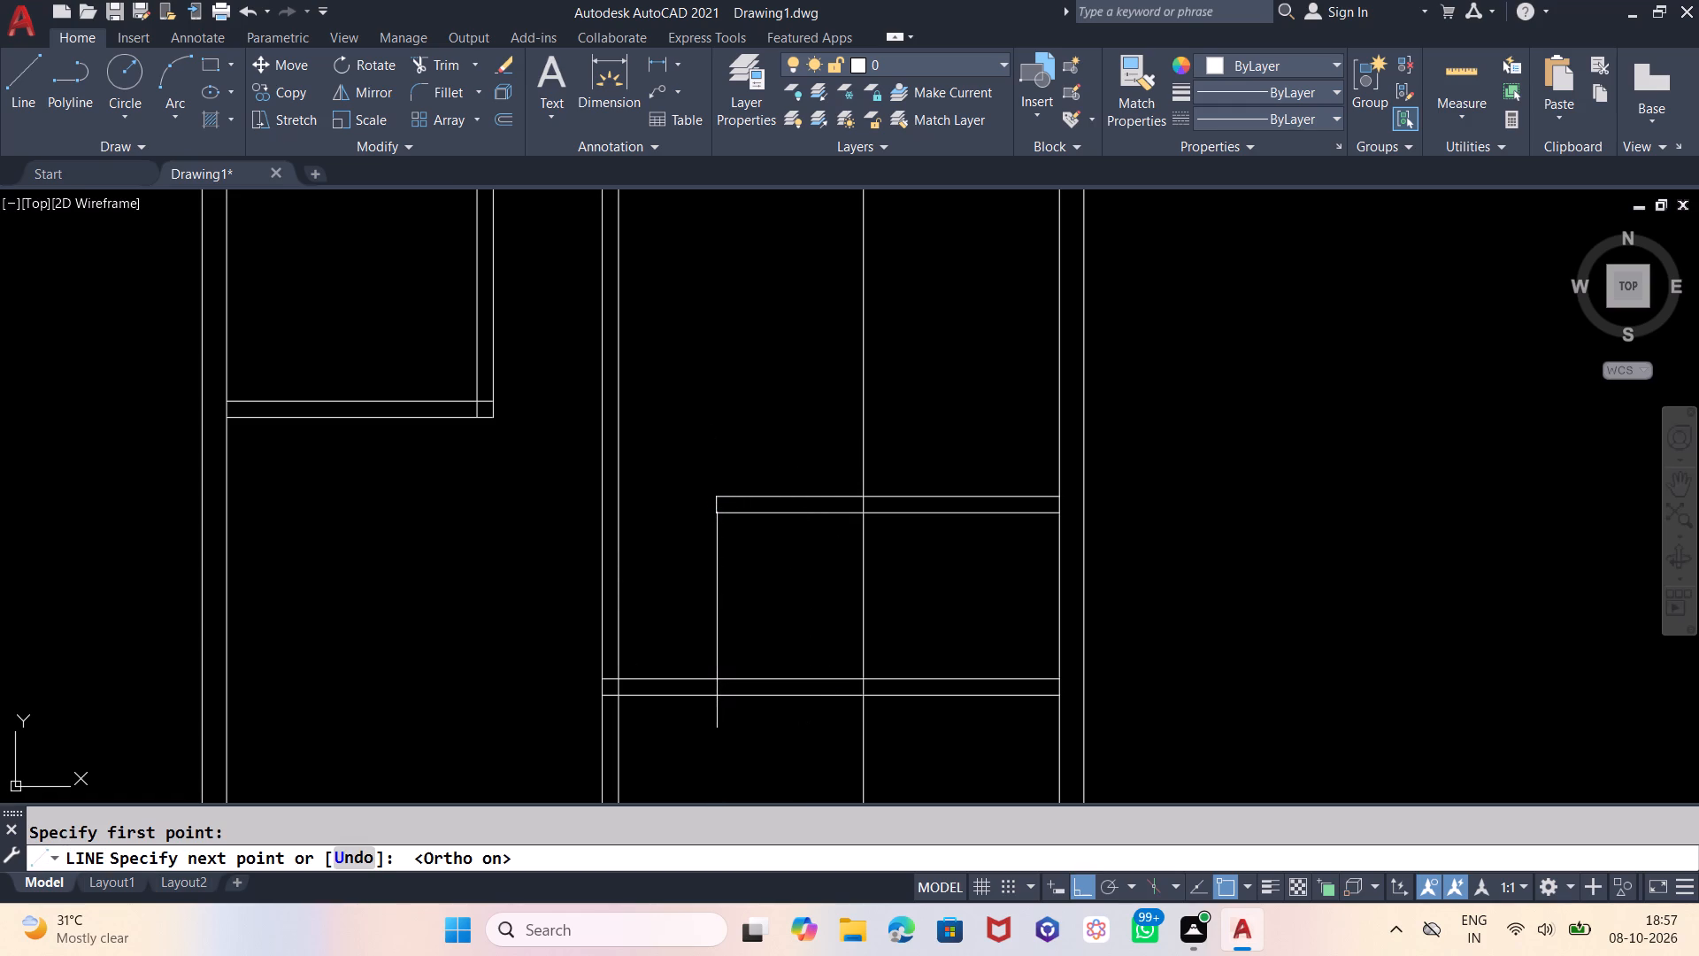
{"action": "left_click", "coordinate": [714, 749]}
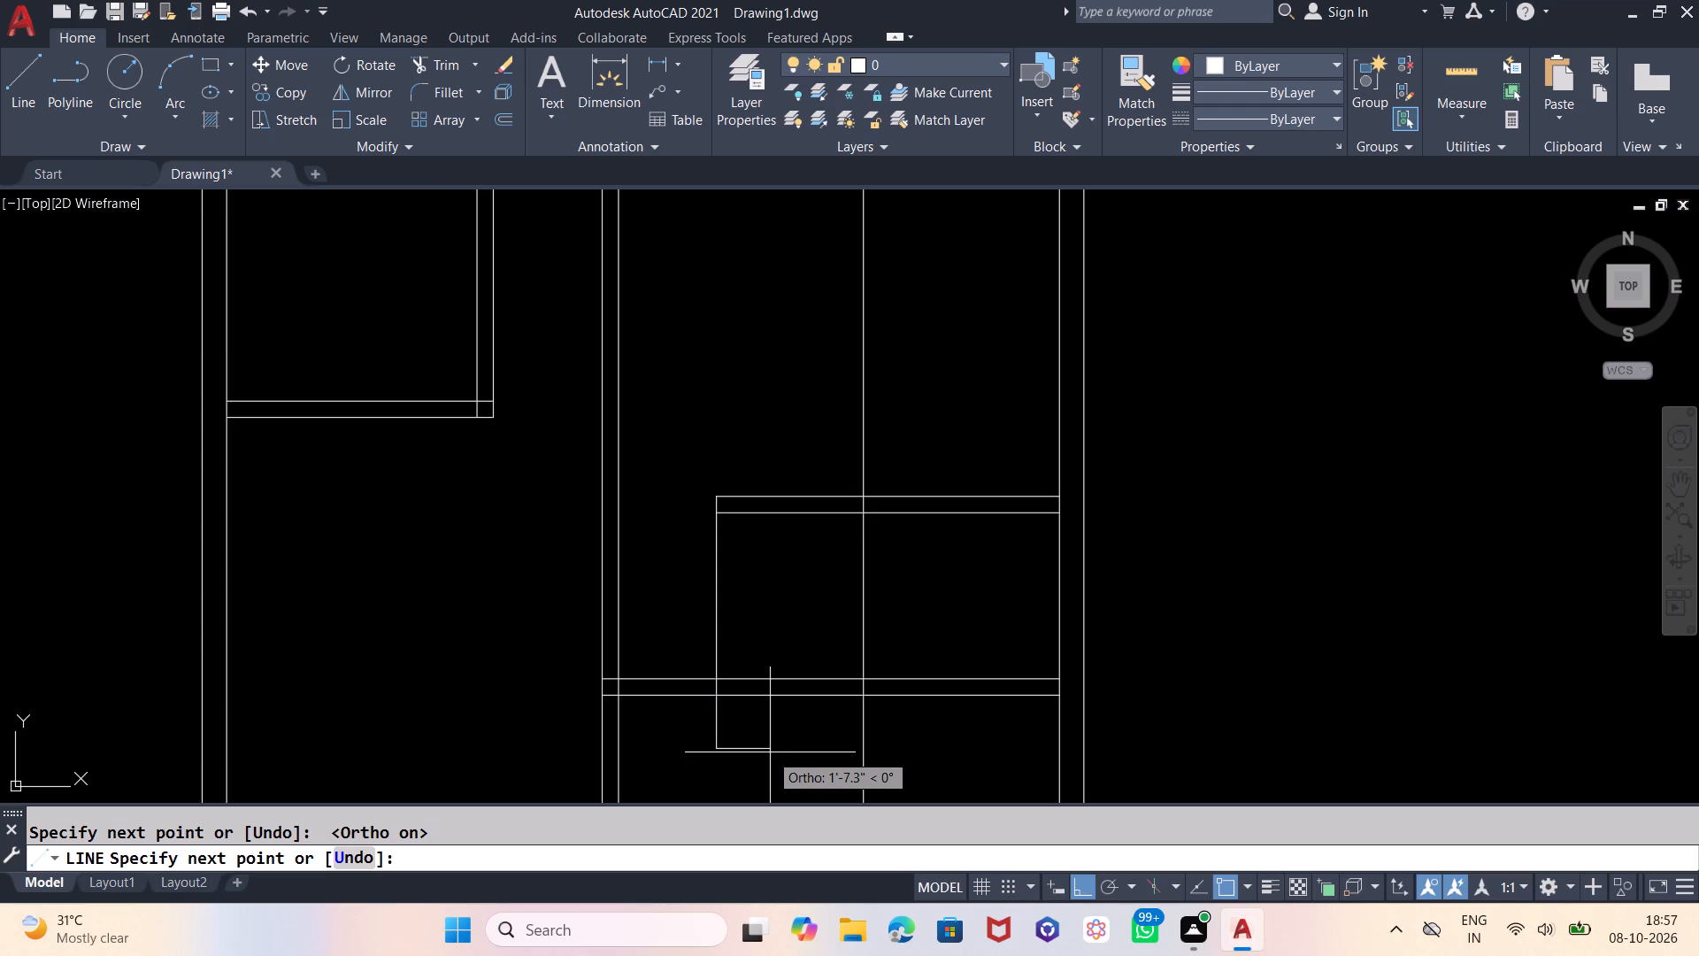
{"action": "key", "text": "Escape"}
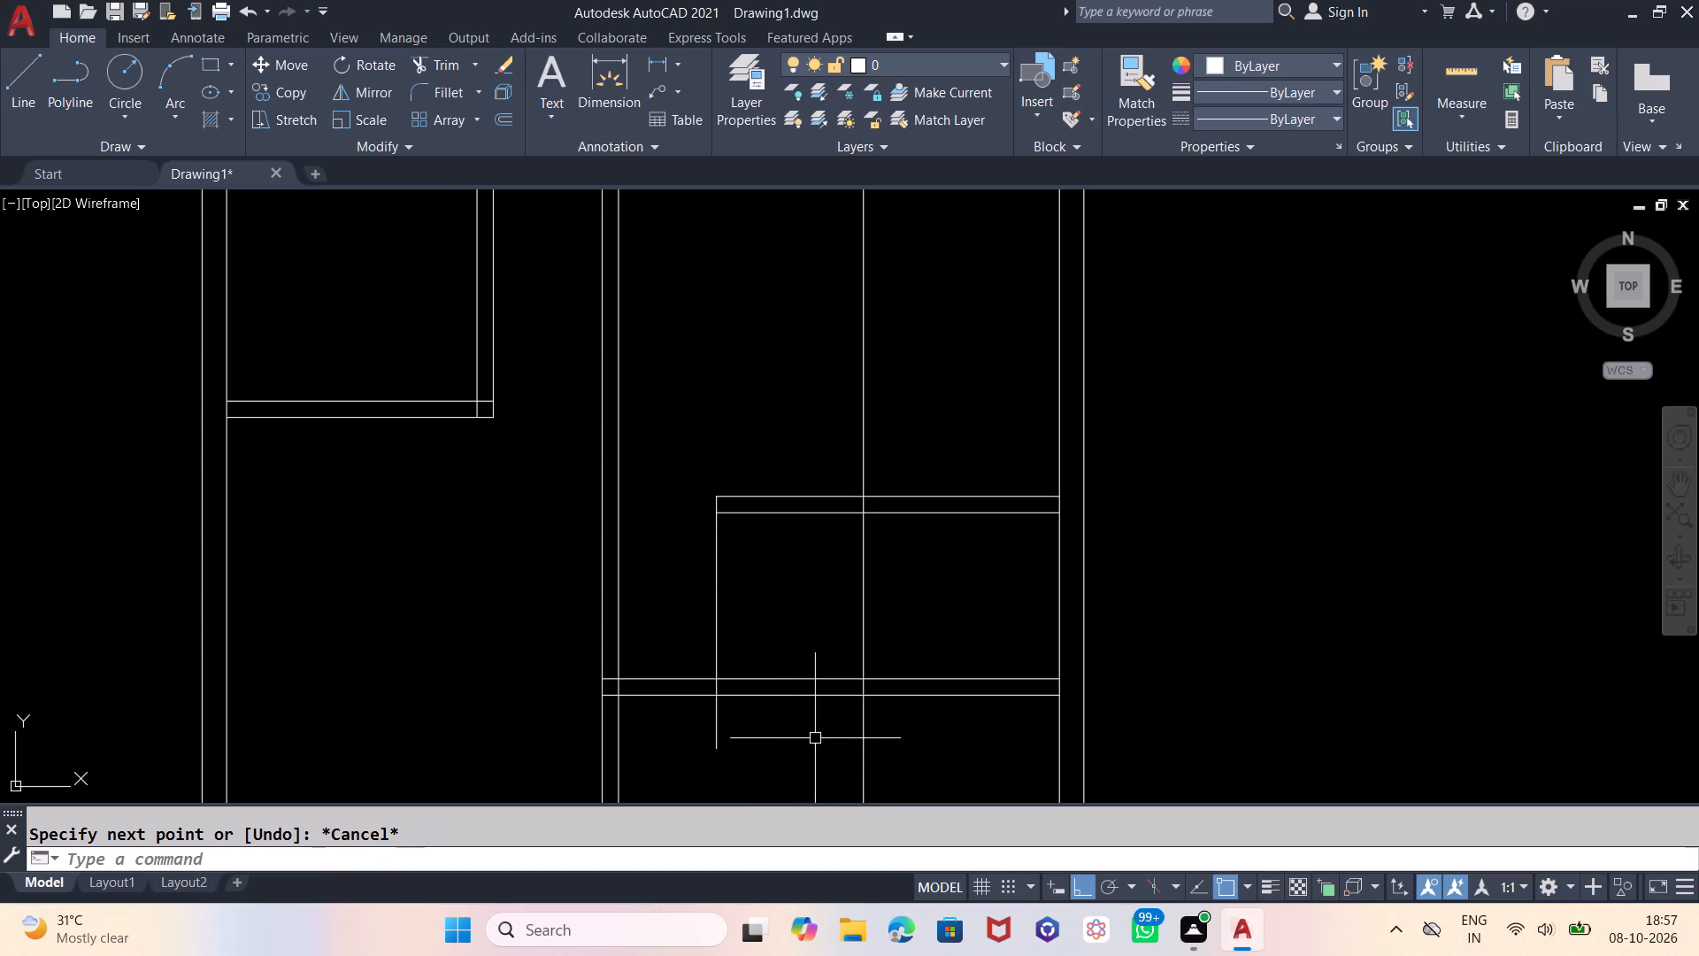
Trim the lower horizontal partition back to the new vertical line, keeping that line only as the partition's left end cap.
{"action": "type", "text": "tr"}
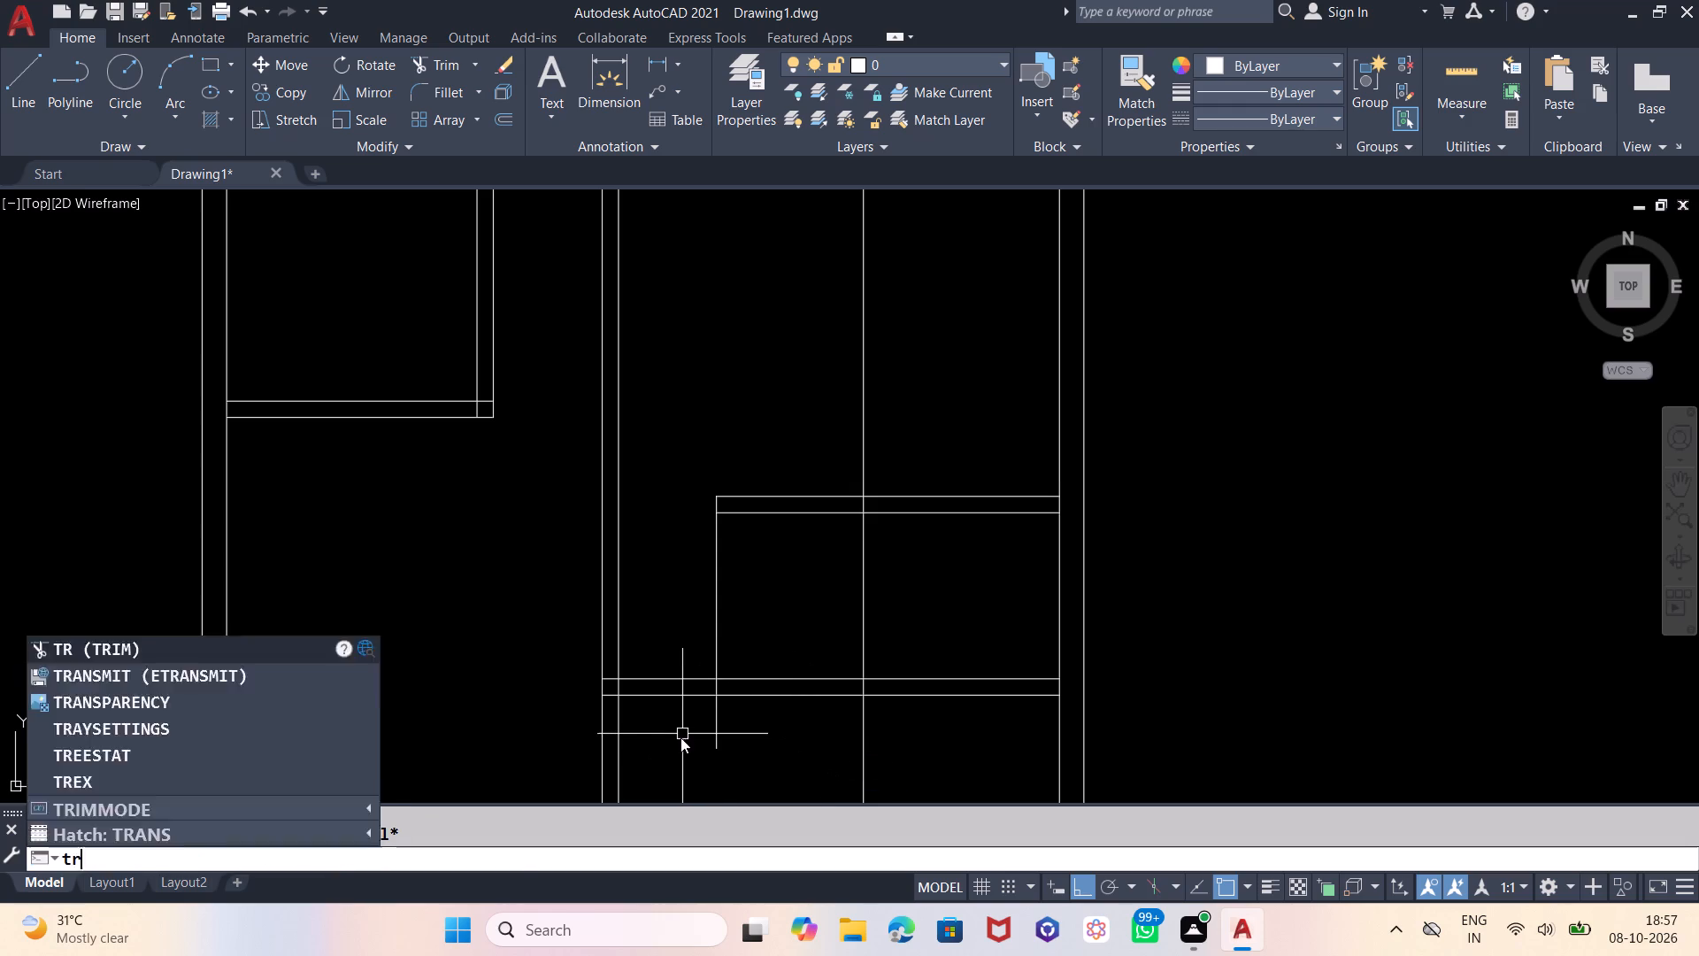
{"action": "key", "text": "Return"}
{"action": "key", "text": "Return"}
{"action": "left_click_drag", "start_coordinate": [674, 637], "coordinate": [673, 648]}
{"action": "left_click", "coordinate": [666, 724]}
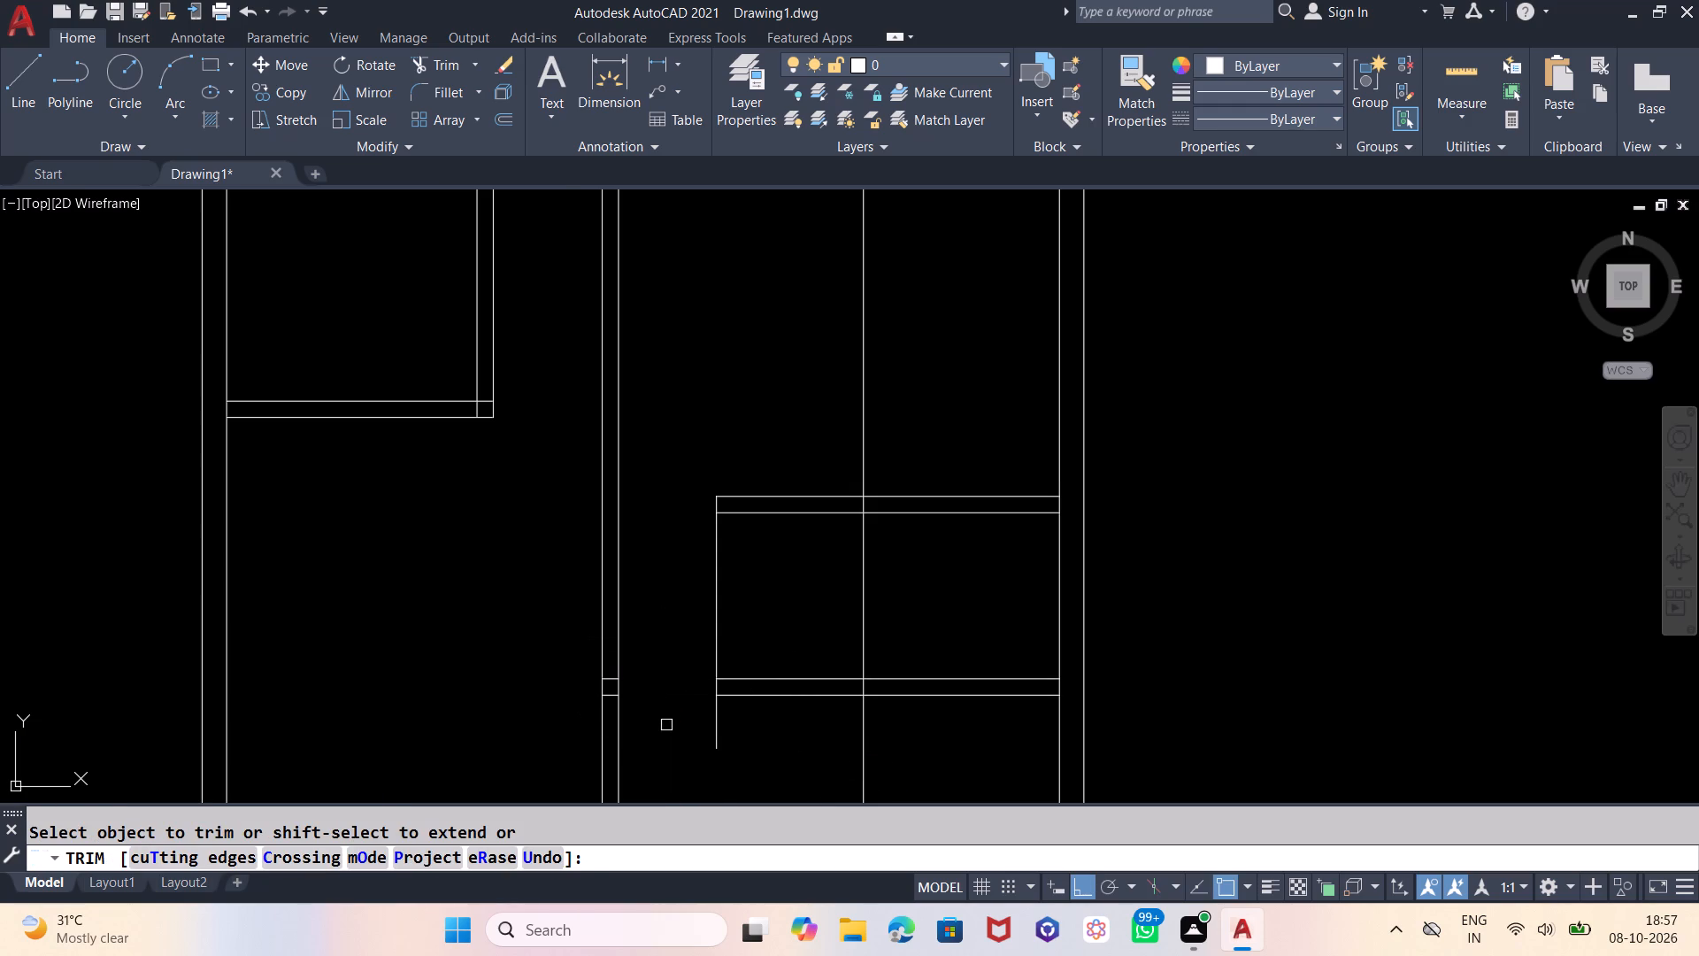
{"action": "left_click", "coordinate": [610, 694]}
{"action": "left_click", "coordinate": [609, 677]}
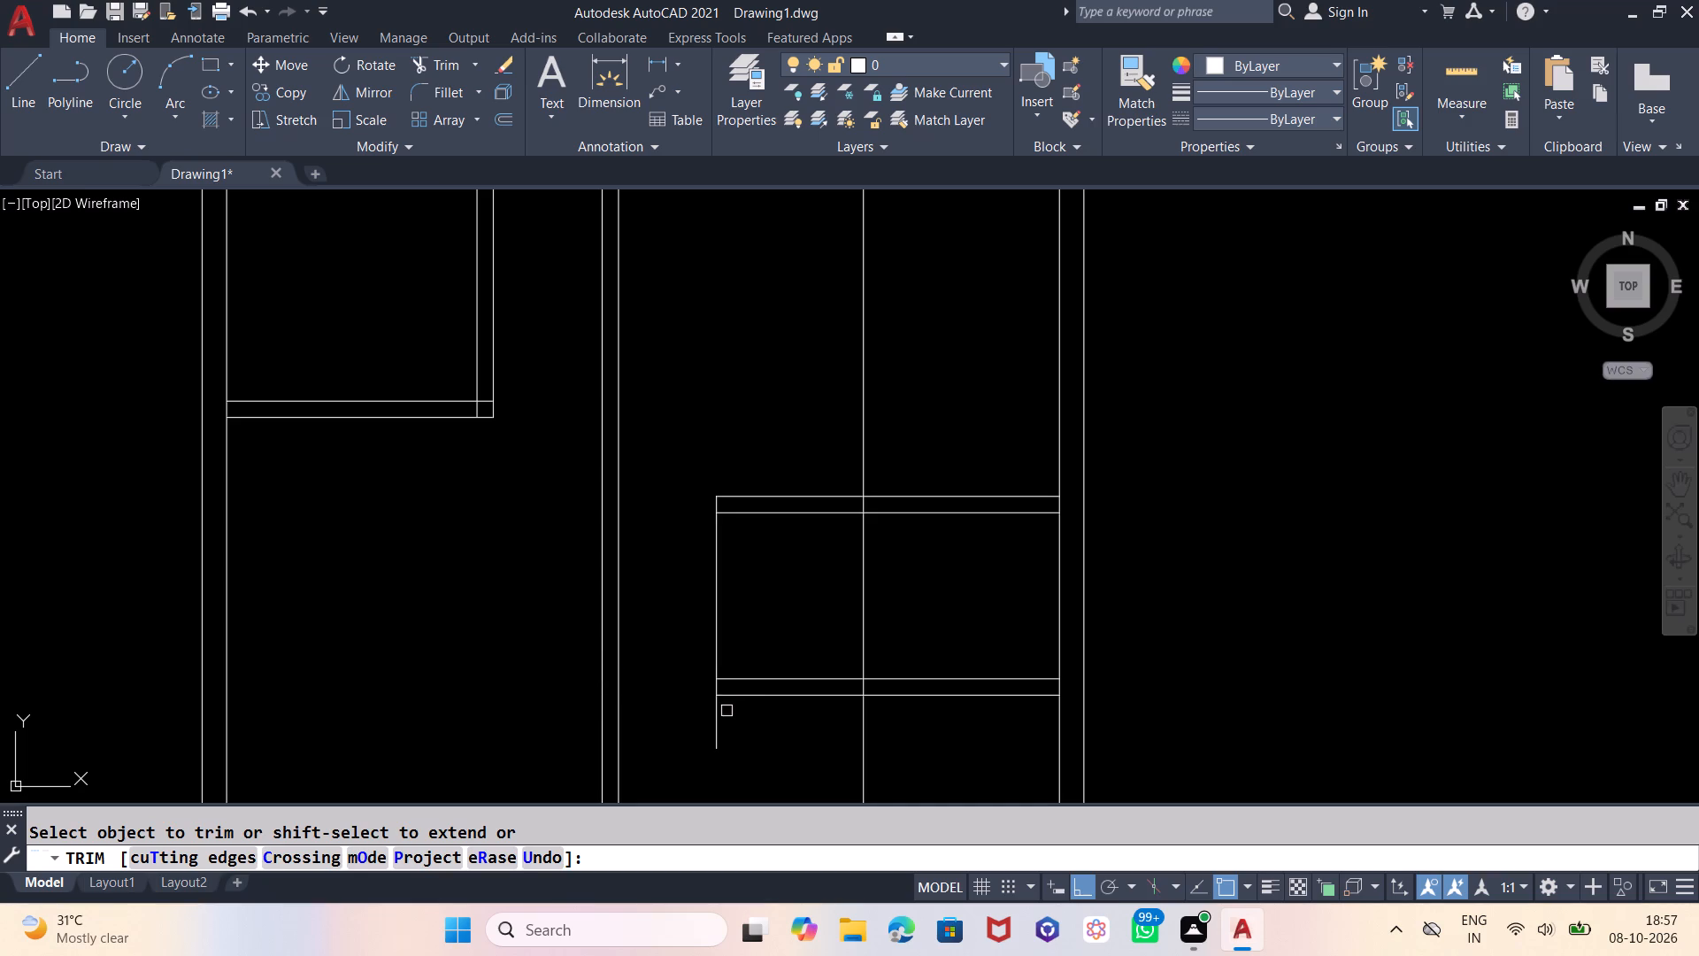
{"action": "left_click", "coordinate": [716, 720]}
{"action": "left_click", "coordinate": [714, 590]}
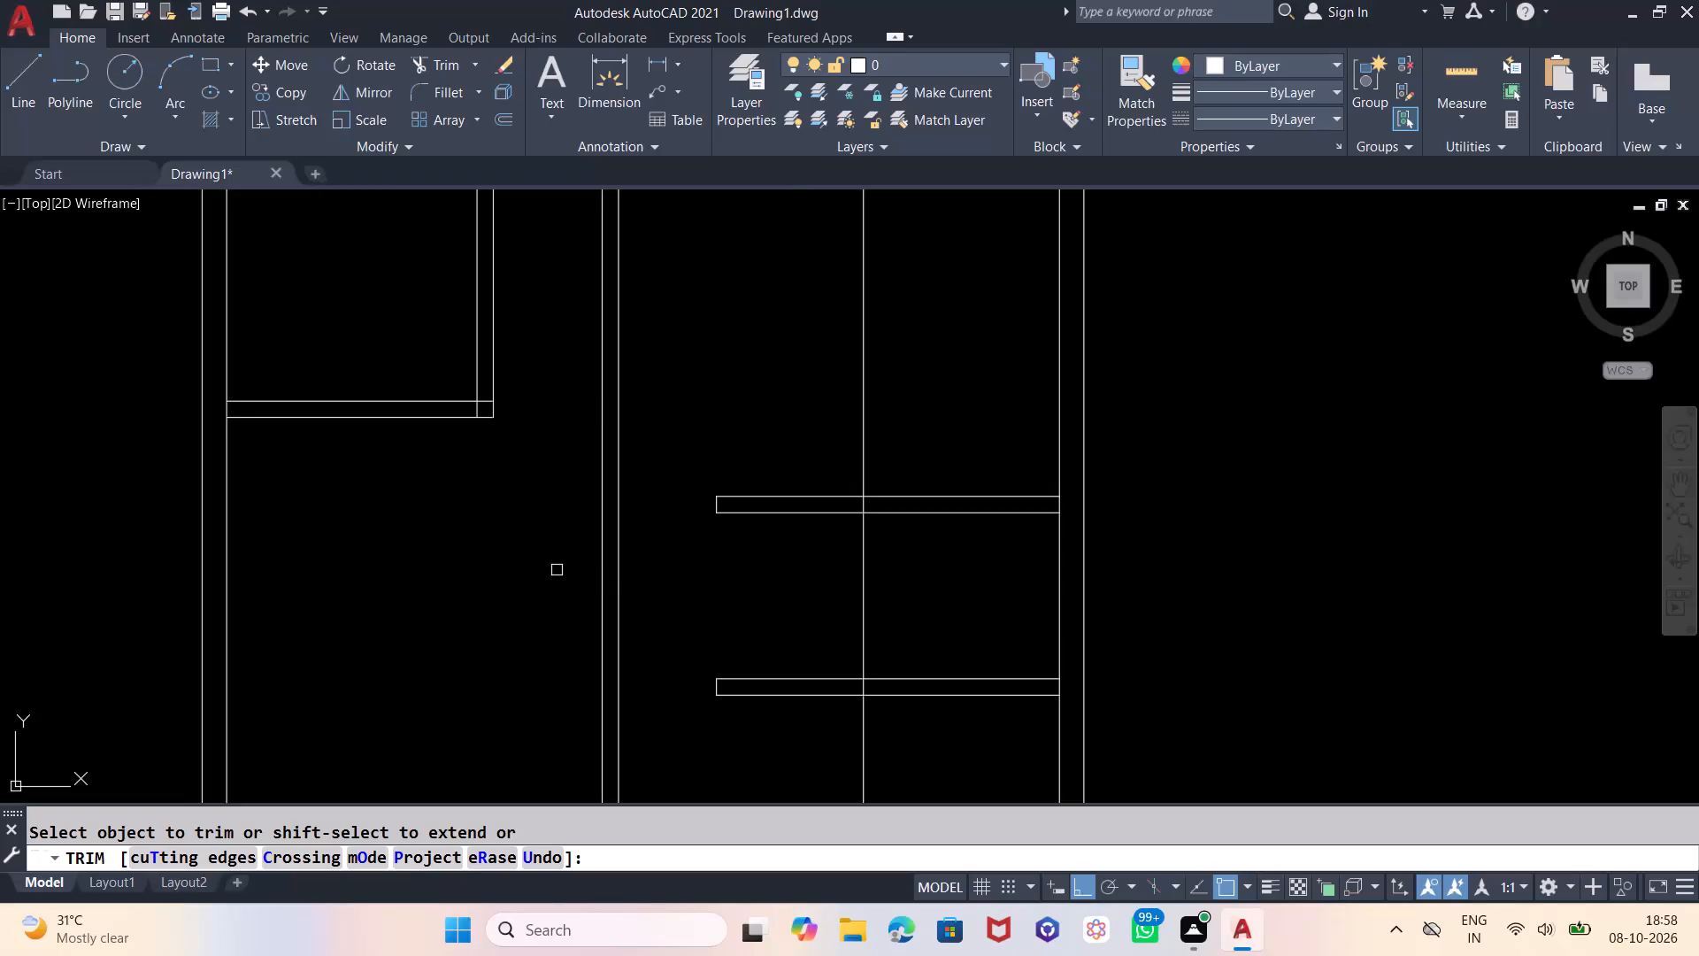
{"action": "scroll", "coordinate": [672, 582], "scroll_direction": "down", "scroll_amount": 2}
{"action": "scroll", "coordinate": [1119, 677], "scroll_direction": "down", "scroll_amount": 1}
{"action": "scroll", "coordinate": [868, 594], "scroll_direction": "up", "scroll_amount": 1}
{"action": "key", "text": "Escape"}
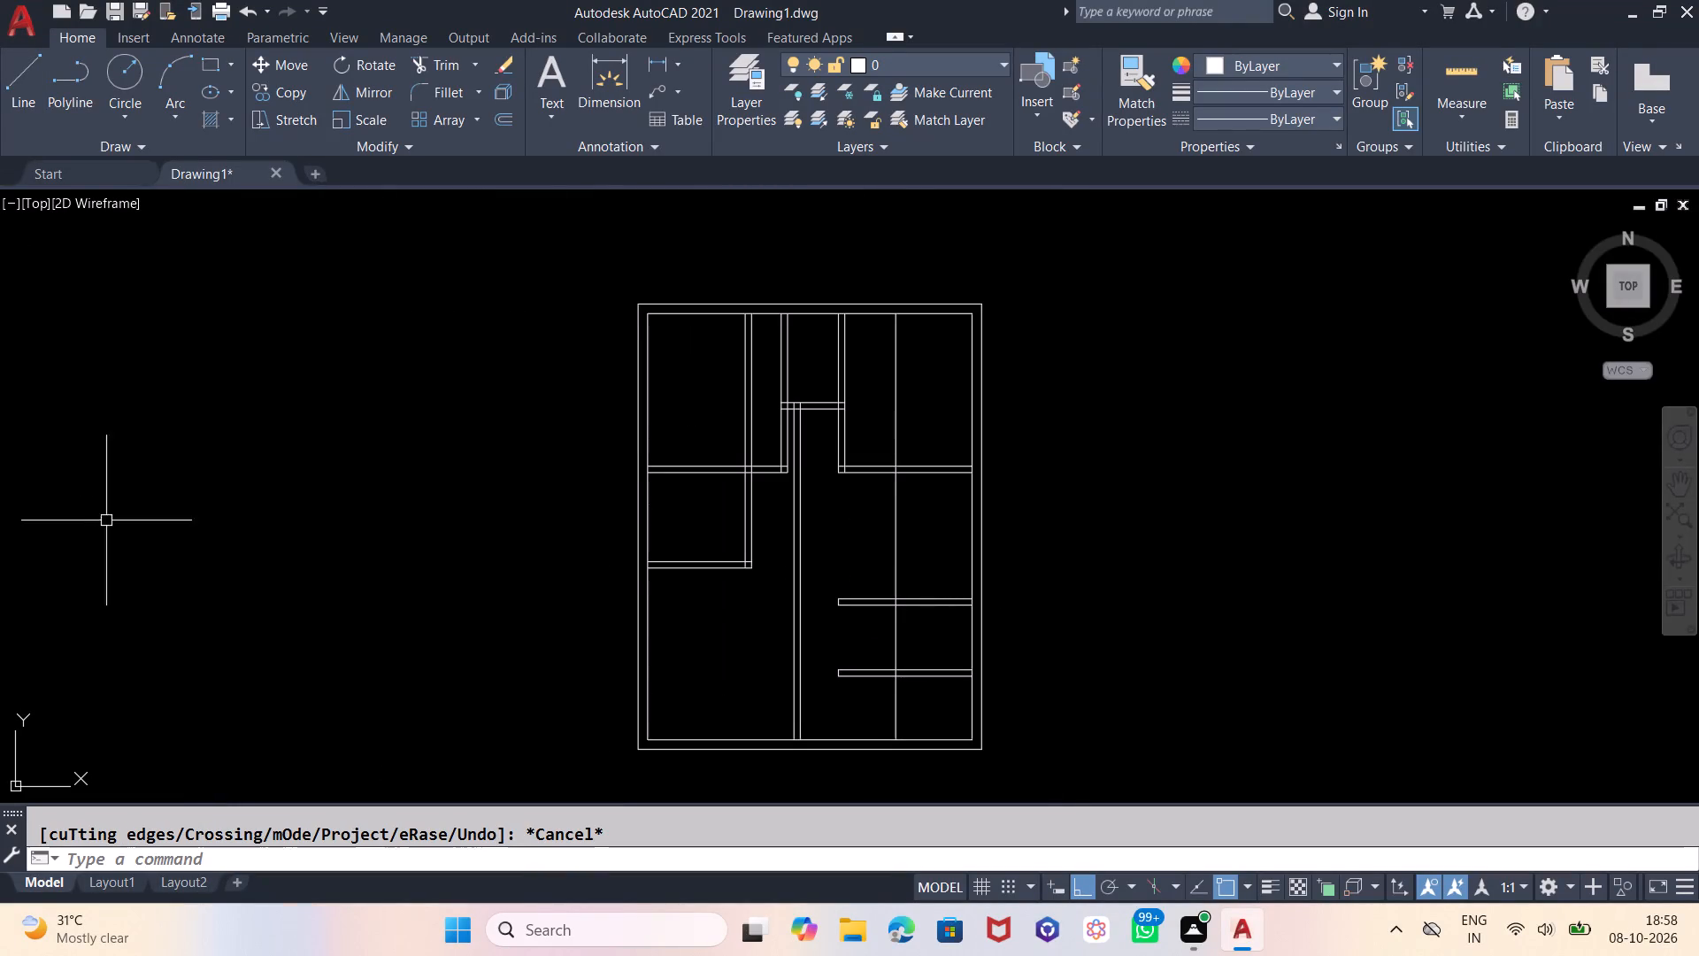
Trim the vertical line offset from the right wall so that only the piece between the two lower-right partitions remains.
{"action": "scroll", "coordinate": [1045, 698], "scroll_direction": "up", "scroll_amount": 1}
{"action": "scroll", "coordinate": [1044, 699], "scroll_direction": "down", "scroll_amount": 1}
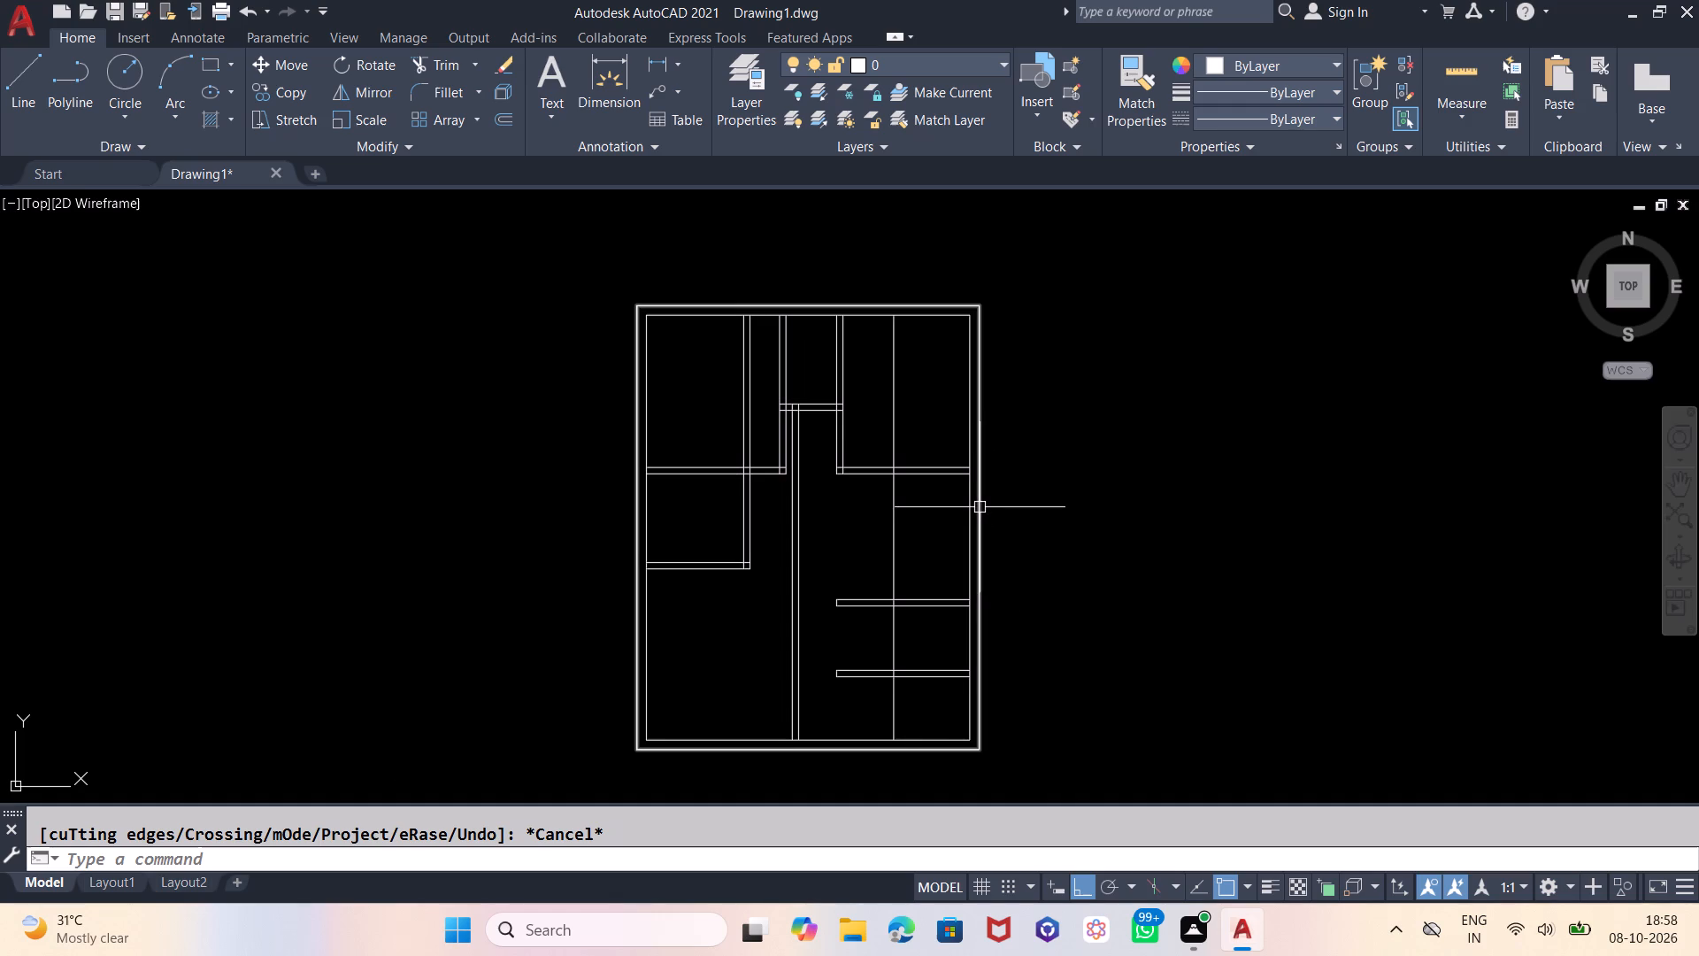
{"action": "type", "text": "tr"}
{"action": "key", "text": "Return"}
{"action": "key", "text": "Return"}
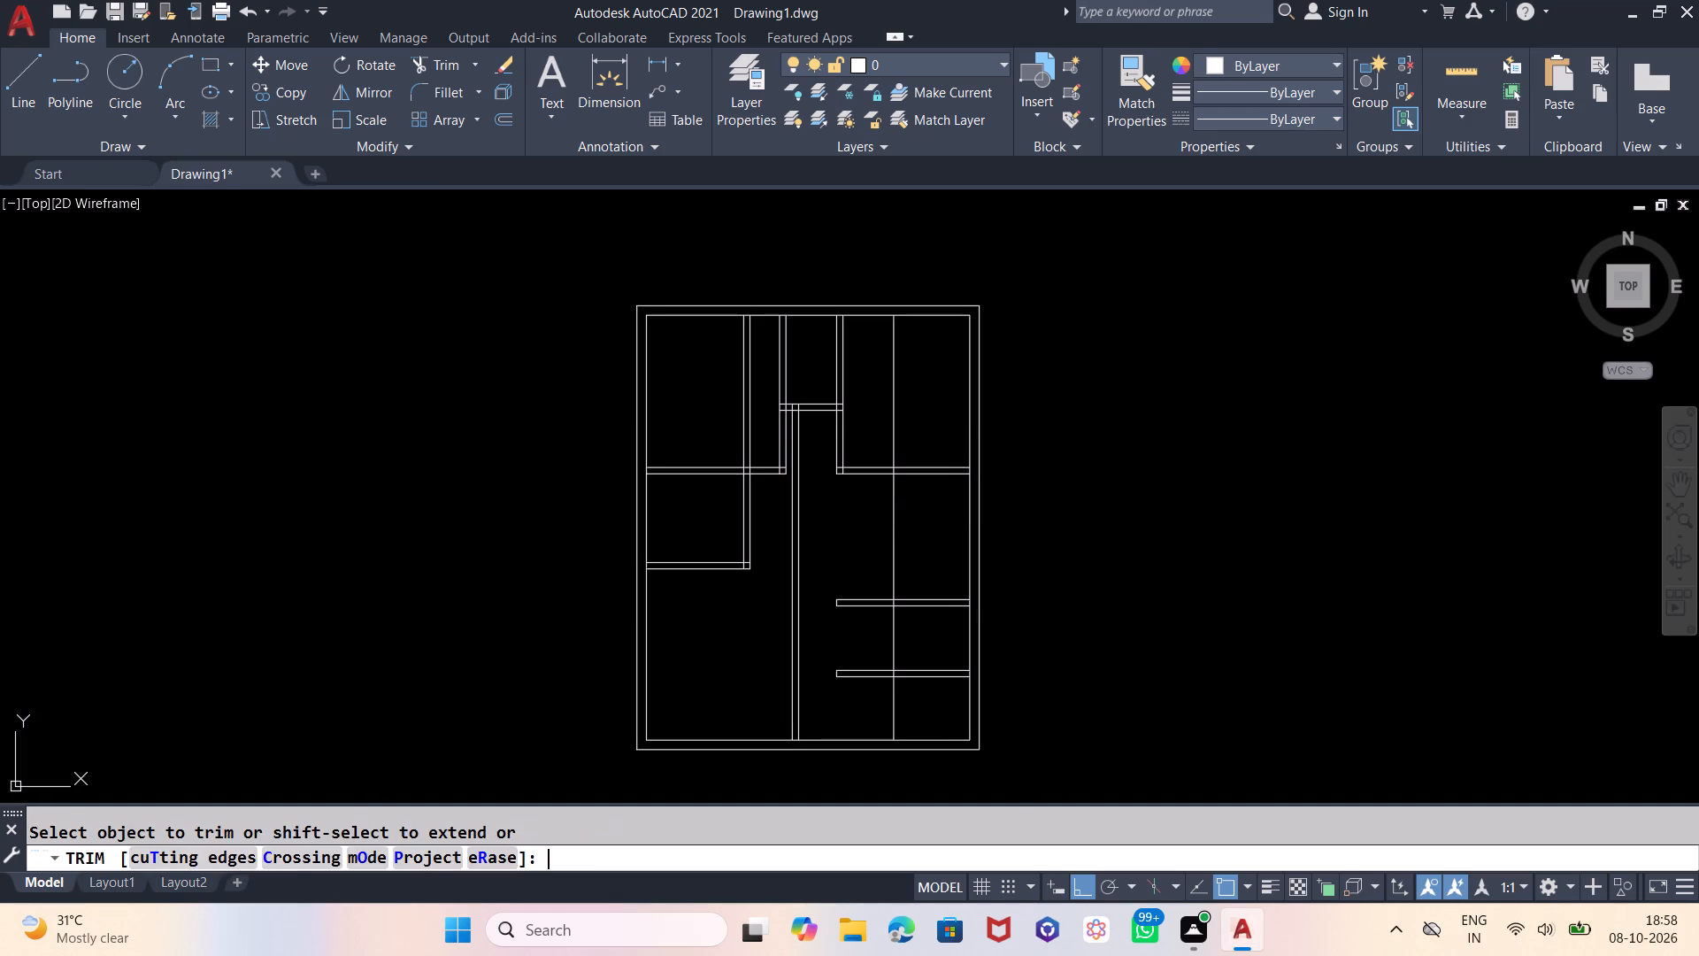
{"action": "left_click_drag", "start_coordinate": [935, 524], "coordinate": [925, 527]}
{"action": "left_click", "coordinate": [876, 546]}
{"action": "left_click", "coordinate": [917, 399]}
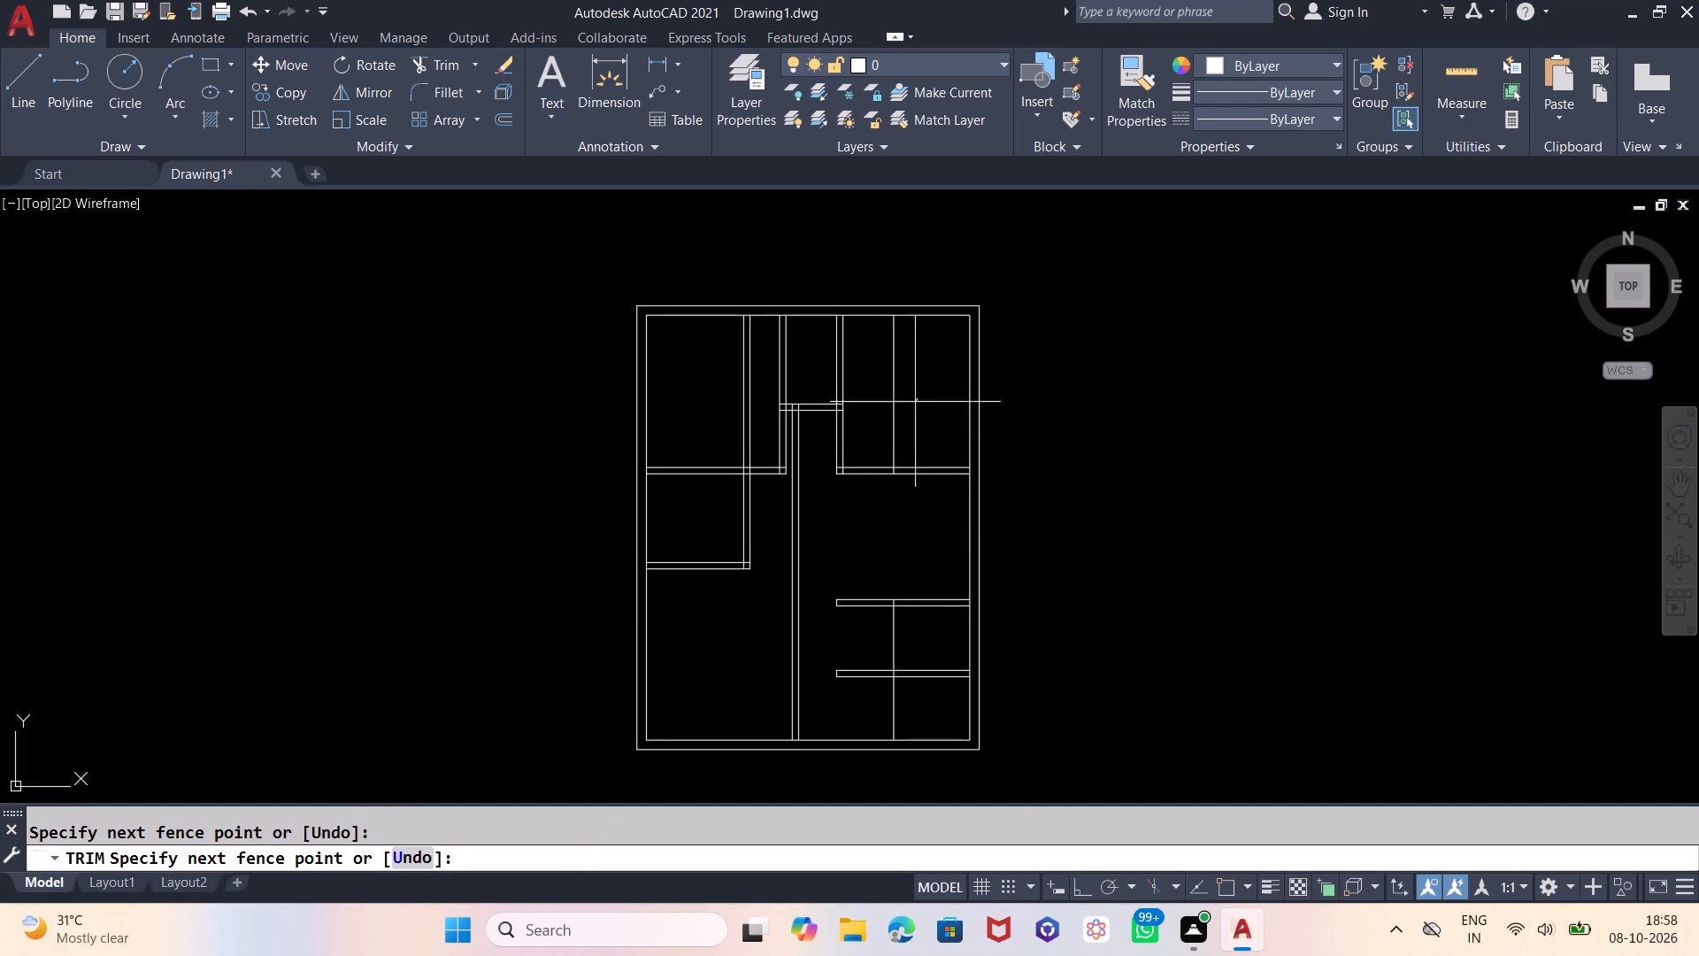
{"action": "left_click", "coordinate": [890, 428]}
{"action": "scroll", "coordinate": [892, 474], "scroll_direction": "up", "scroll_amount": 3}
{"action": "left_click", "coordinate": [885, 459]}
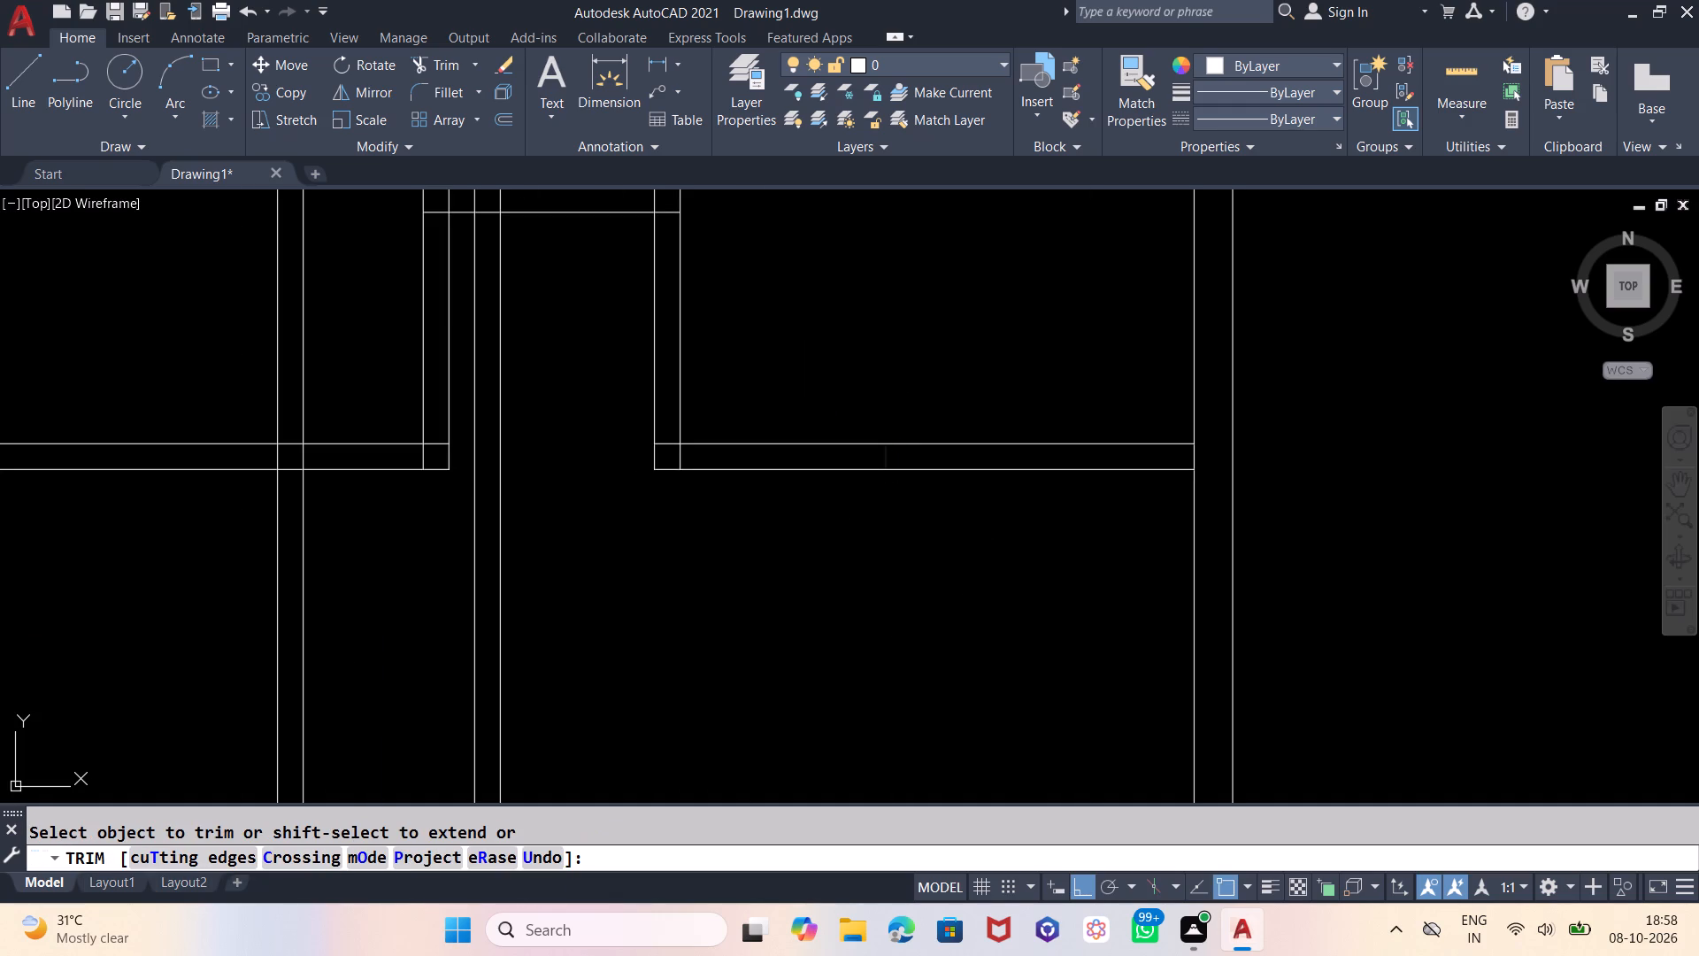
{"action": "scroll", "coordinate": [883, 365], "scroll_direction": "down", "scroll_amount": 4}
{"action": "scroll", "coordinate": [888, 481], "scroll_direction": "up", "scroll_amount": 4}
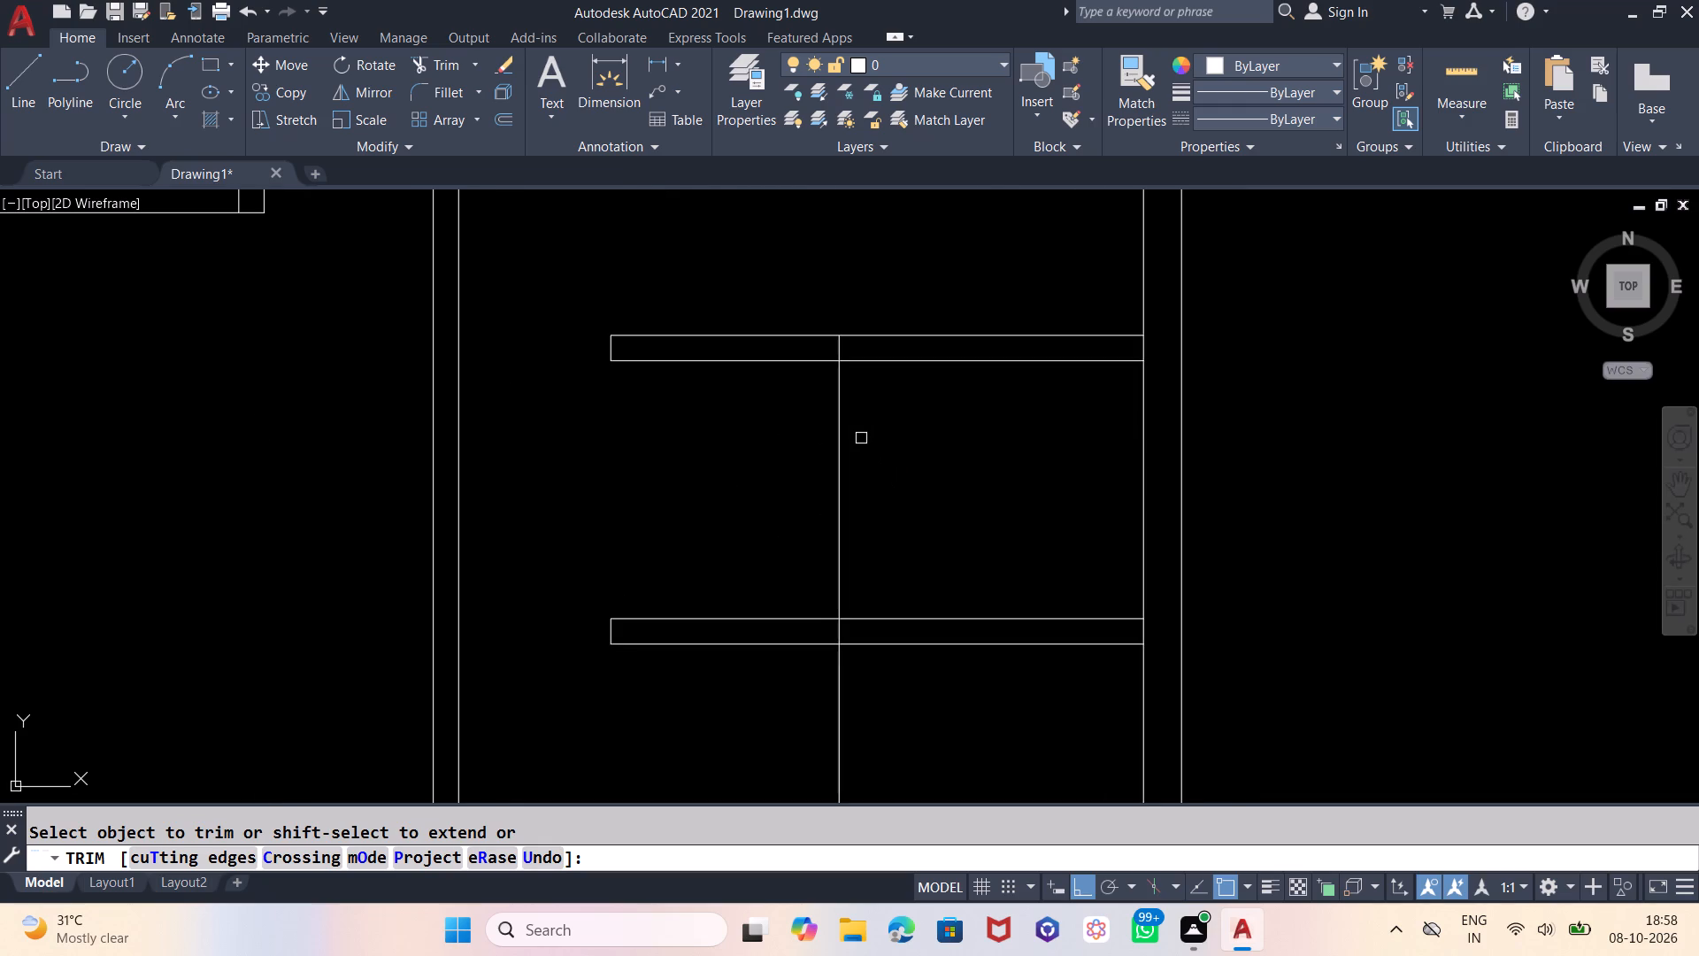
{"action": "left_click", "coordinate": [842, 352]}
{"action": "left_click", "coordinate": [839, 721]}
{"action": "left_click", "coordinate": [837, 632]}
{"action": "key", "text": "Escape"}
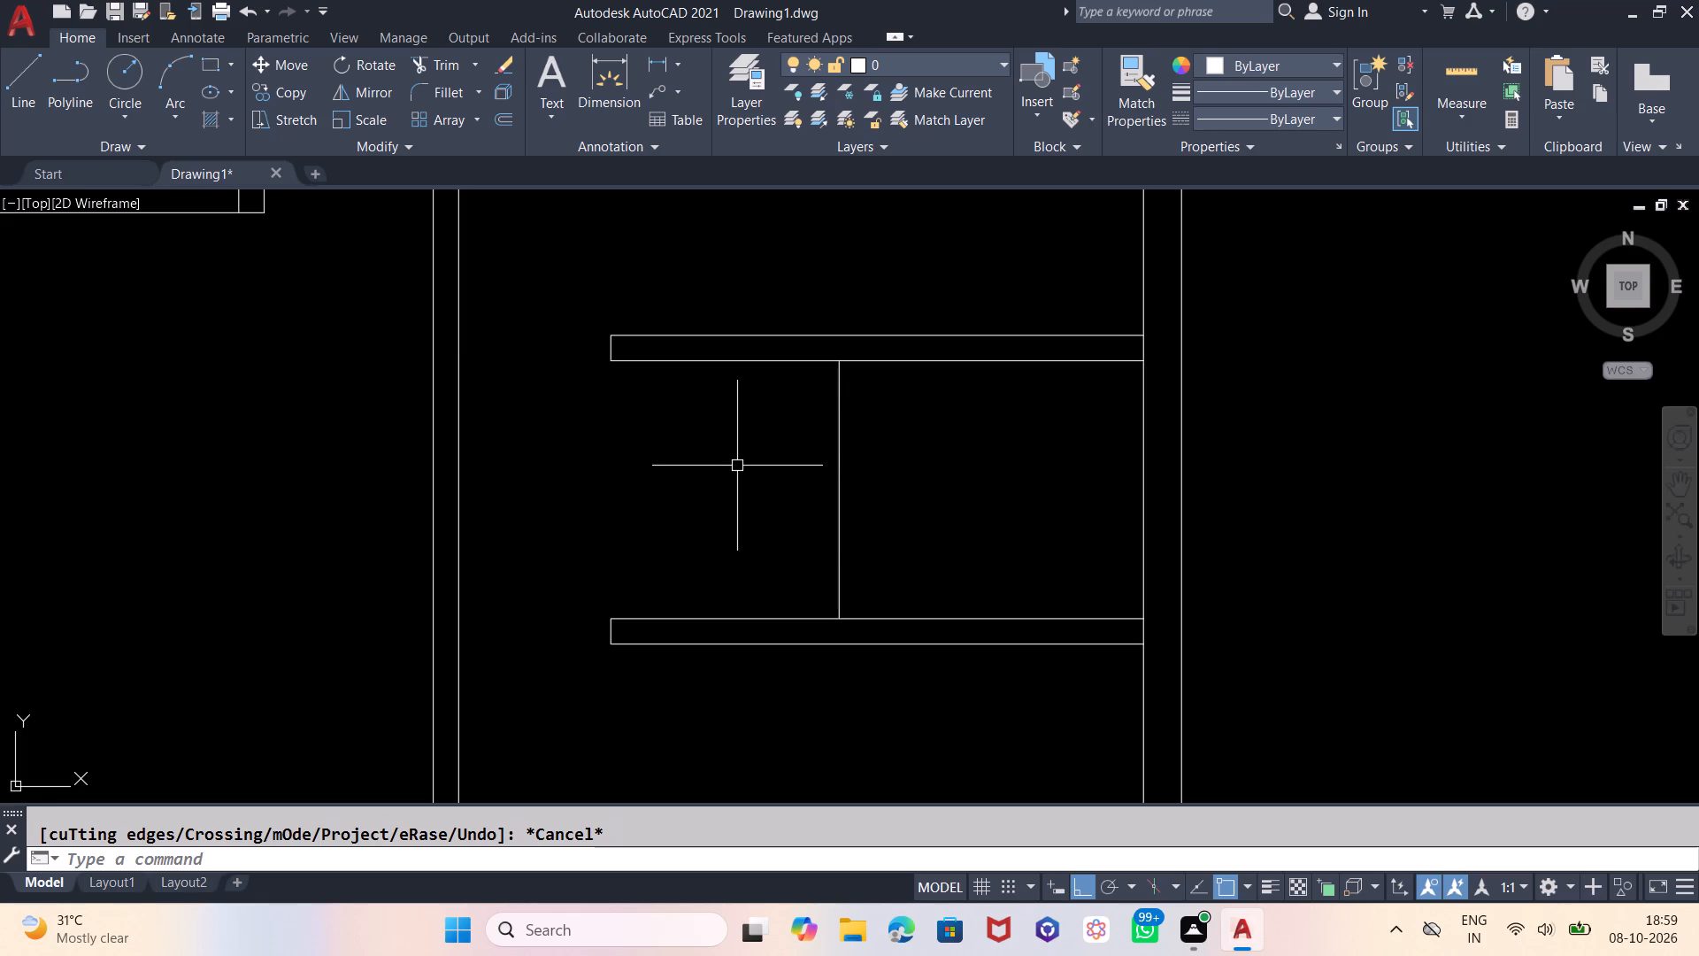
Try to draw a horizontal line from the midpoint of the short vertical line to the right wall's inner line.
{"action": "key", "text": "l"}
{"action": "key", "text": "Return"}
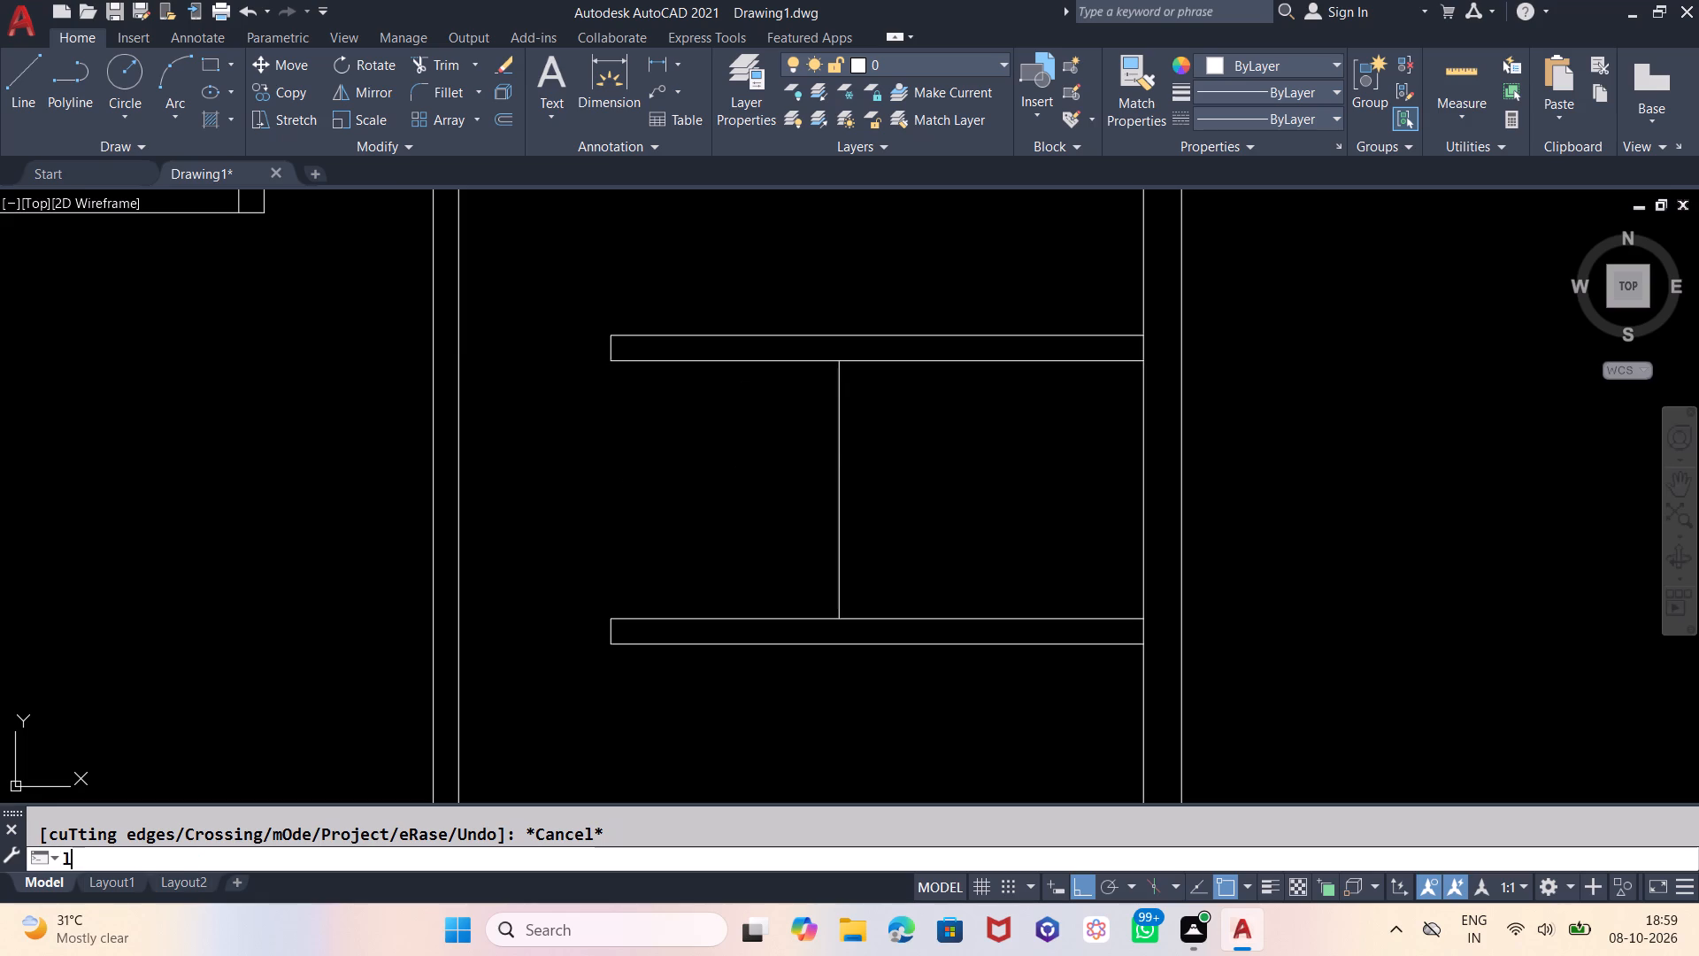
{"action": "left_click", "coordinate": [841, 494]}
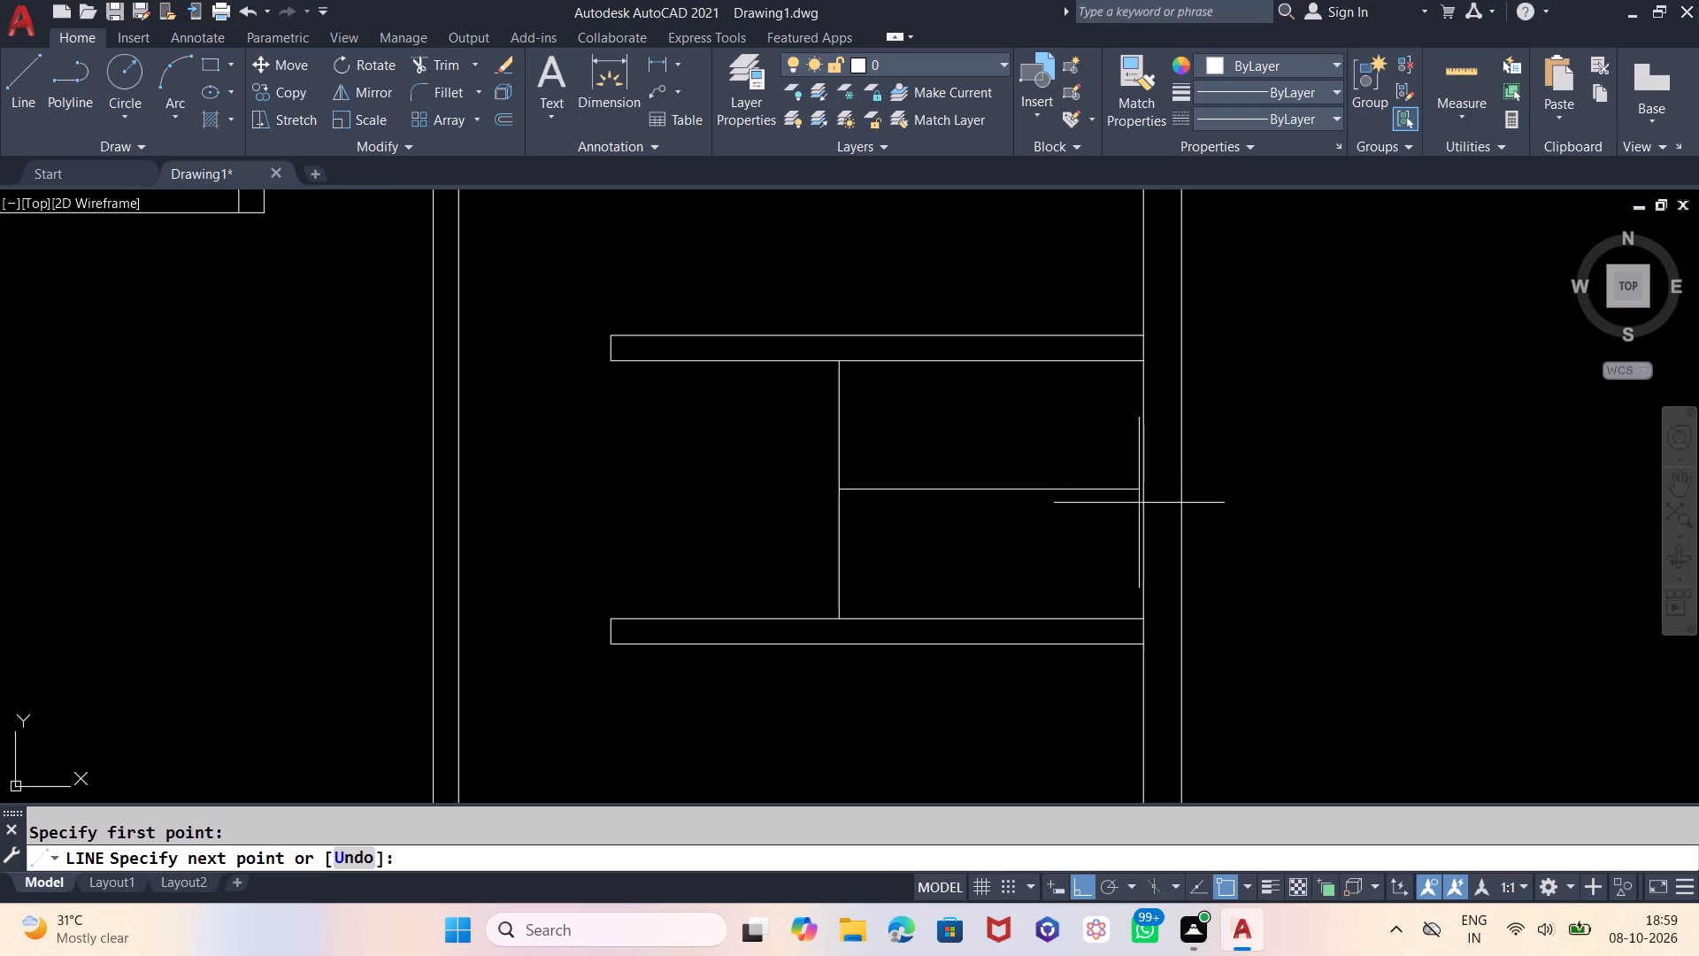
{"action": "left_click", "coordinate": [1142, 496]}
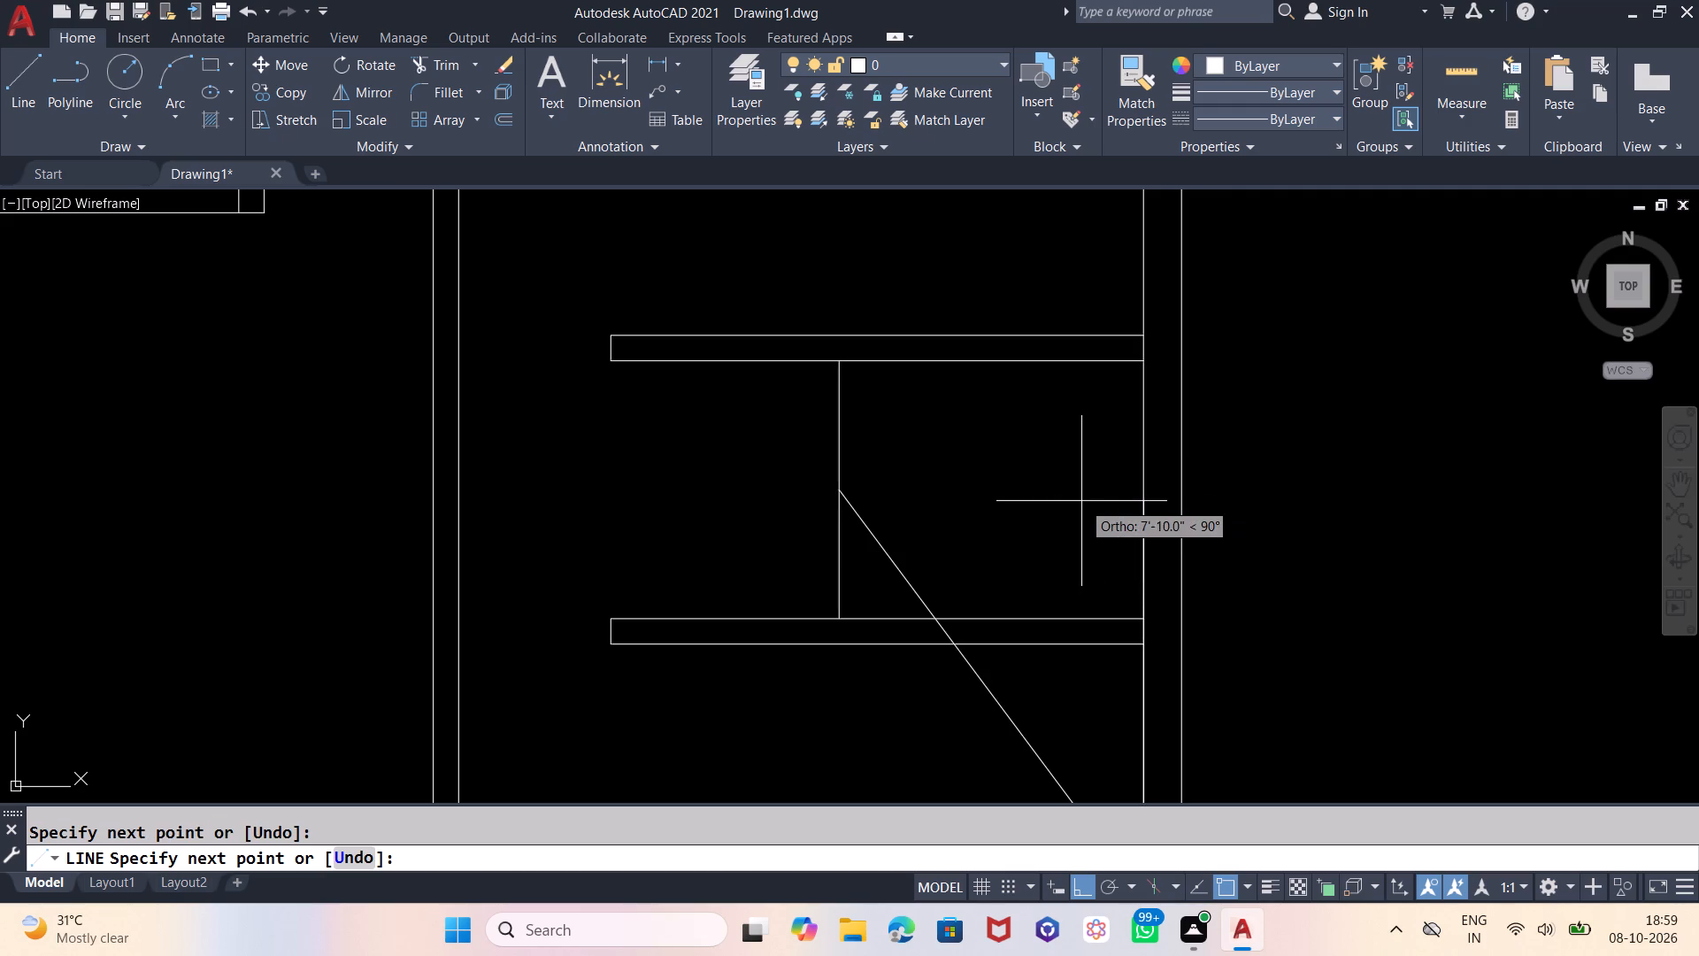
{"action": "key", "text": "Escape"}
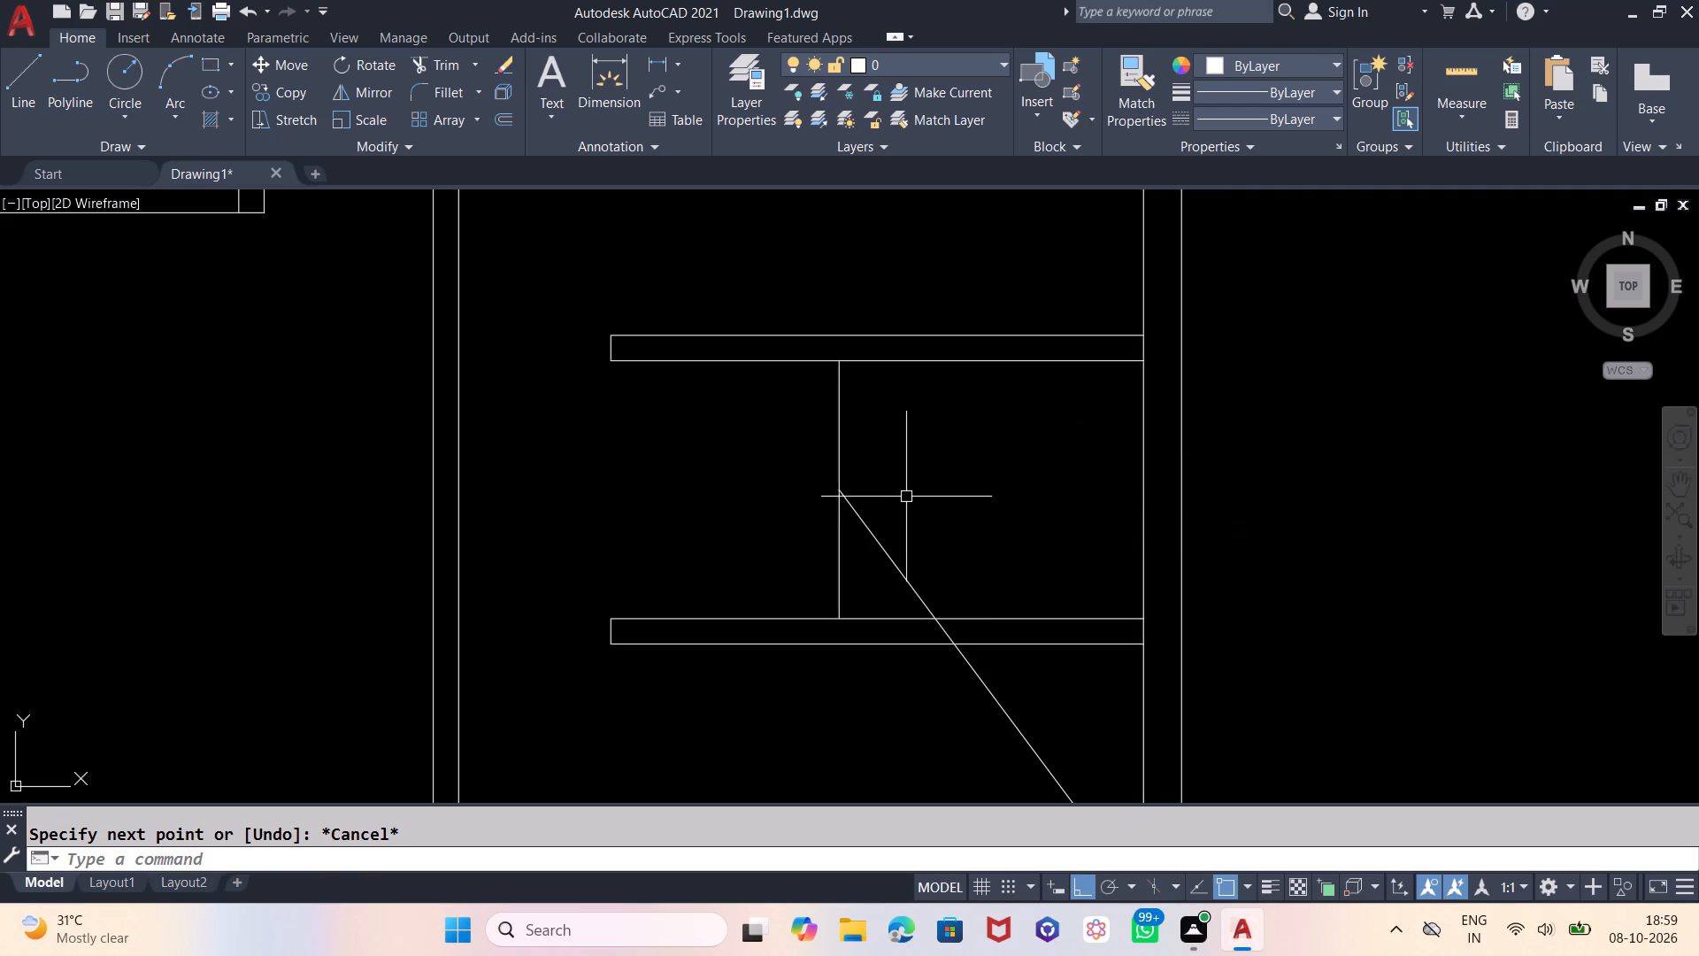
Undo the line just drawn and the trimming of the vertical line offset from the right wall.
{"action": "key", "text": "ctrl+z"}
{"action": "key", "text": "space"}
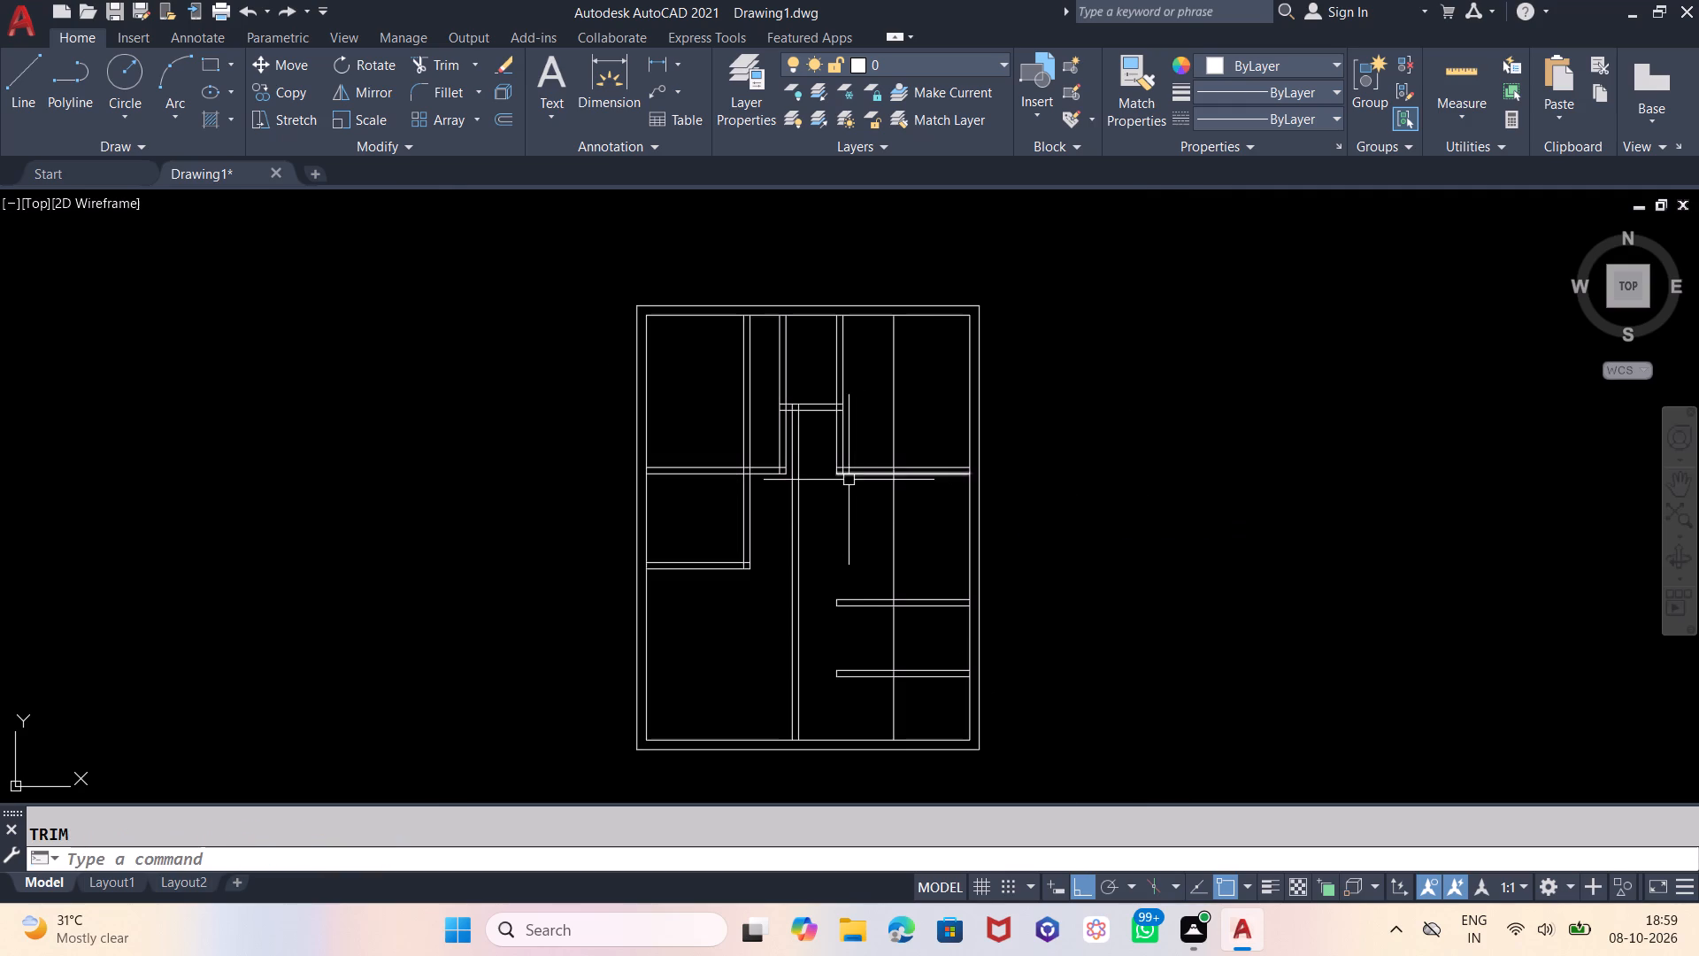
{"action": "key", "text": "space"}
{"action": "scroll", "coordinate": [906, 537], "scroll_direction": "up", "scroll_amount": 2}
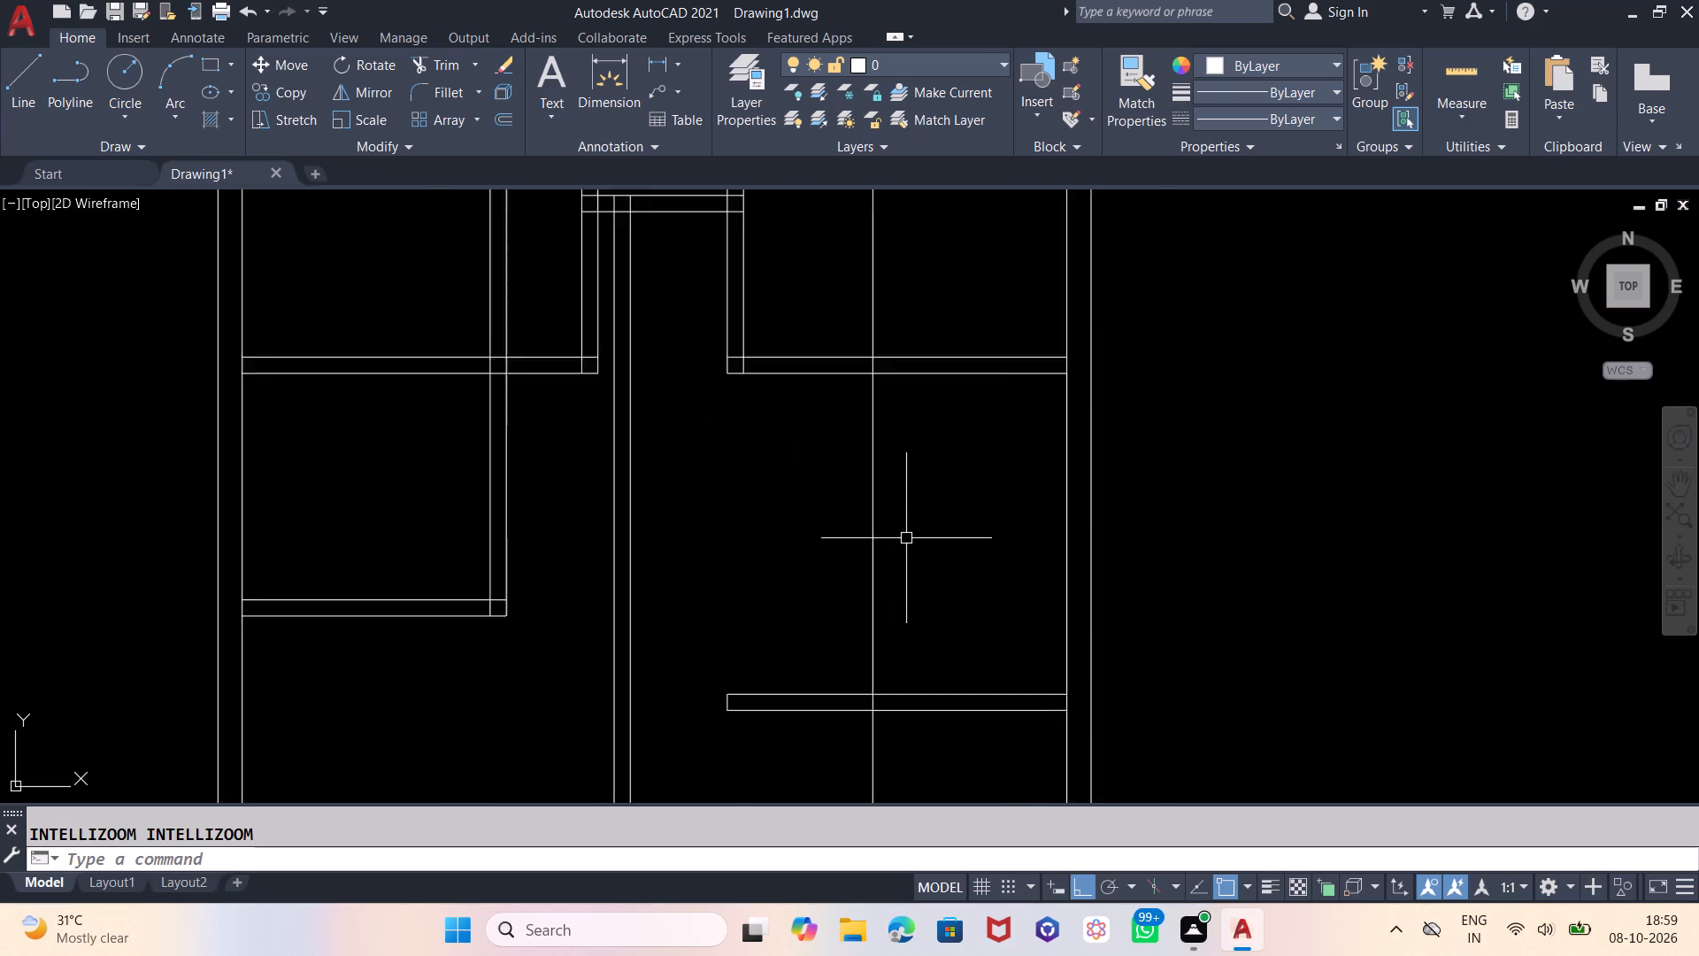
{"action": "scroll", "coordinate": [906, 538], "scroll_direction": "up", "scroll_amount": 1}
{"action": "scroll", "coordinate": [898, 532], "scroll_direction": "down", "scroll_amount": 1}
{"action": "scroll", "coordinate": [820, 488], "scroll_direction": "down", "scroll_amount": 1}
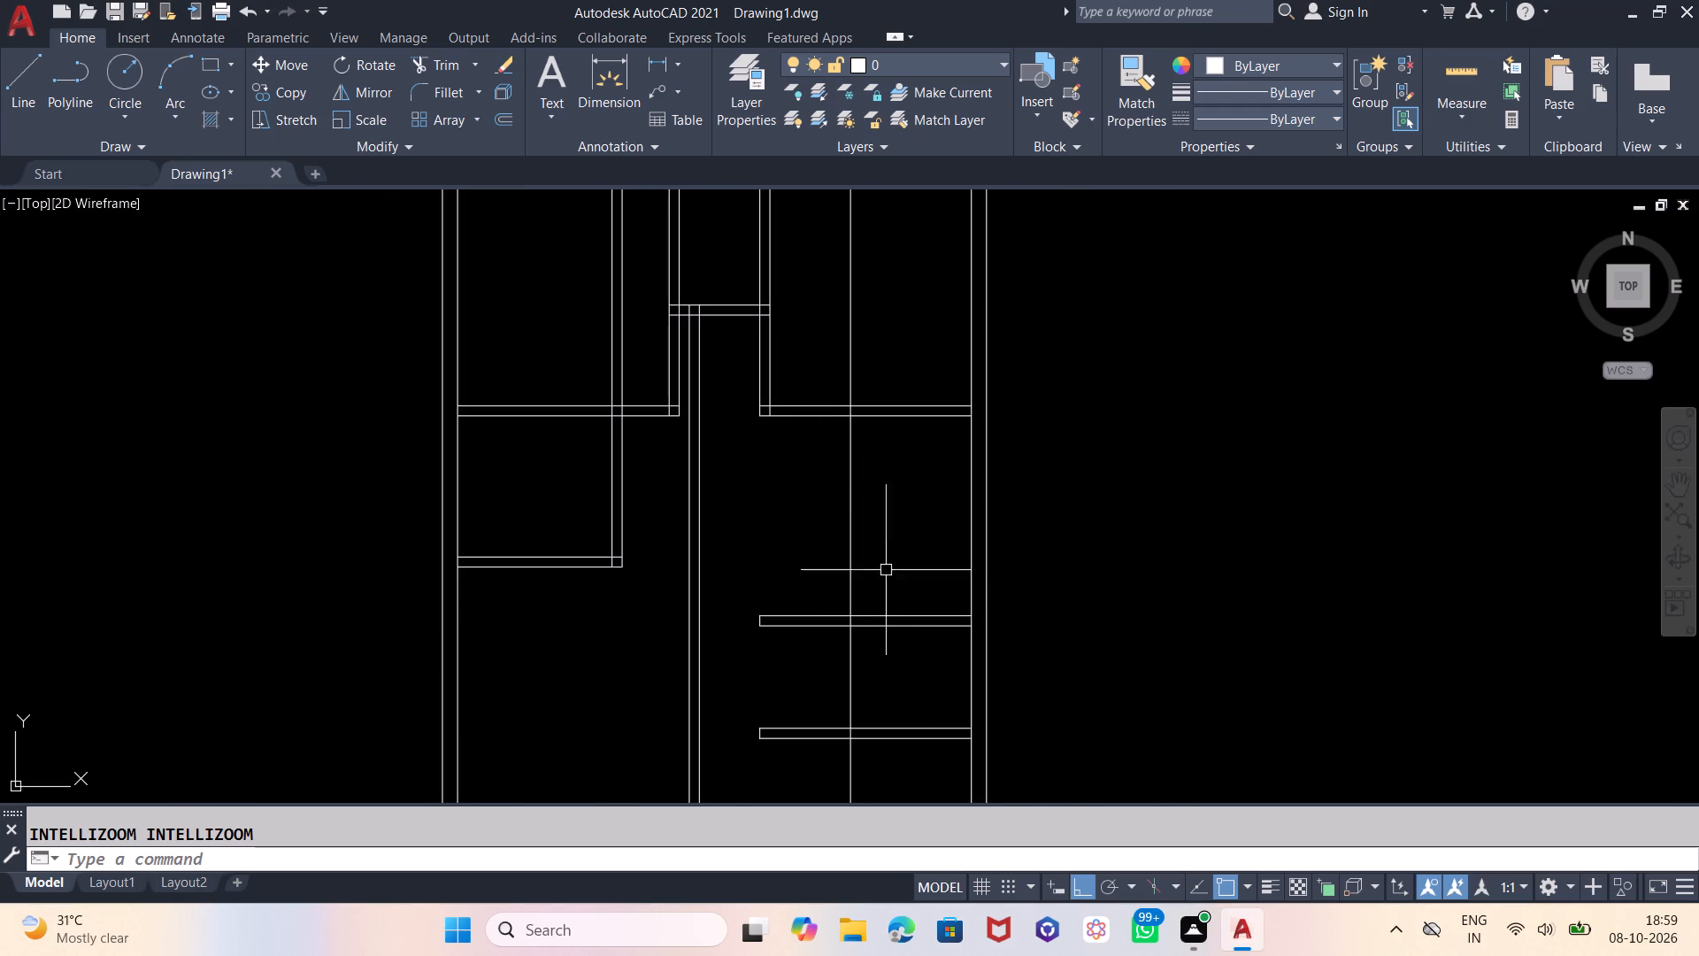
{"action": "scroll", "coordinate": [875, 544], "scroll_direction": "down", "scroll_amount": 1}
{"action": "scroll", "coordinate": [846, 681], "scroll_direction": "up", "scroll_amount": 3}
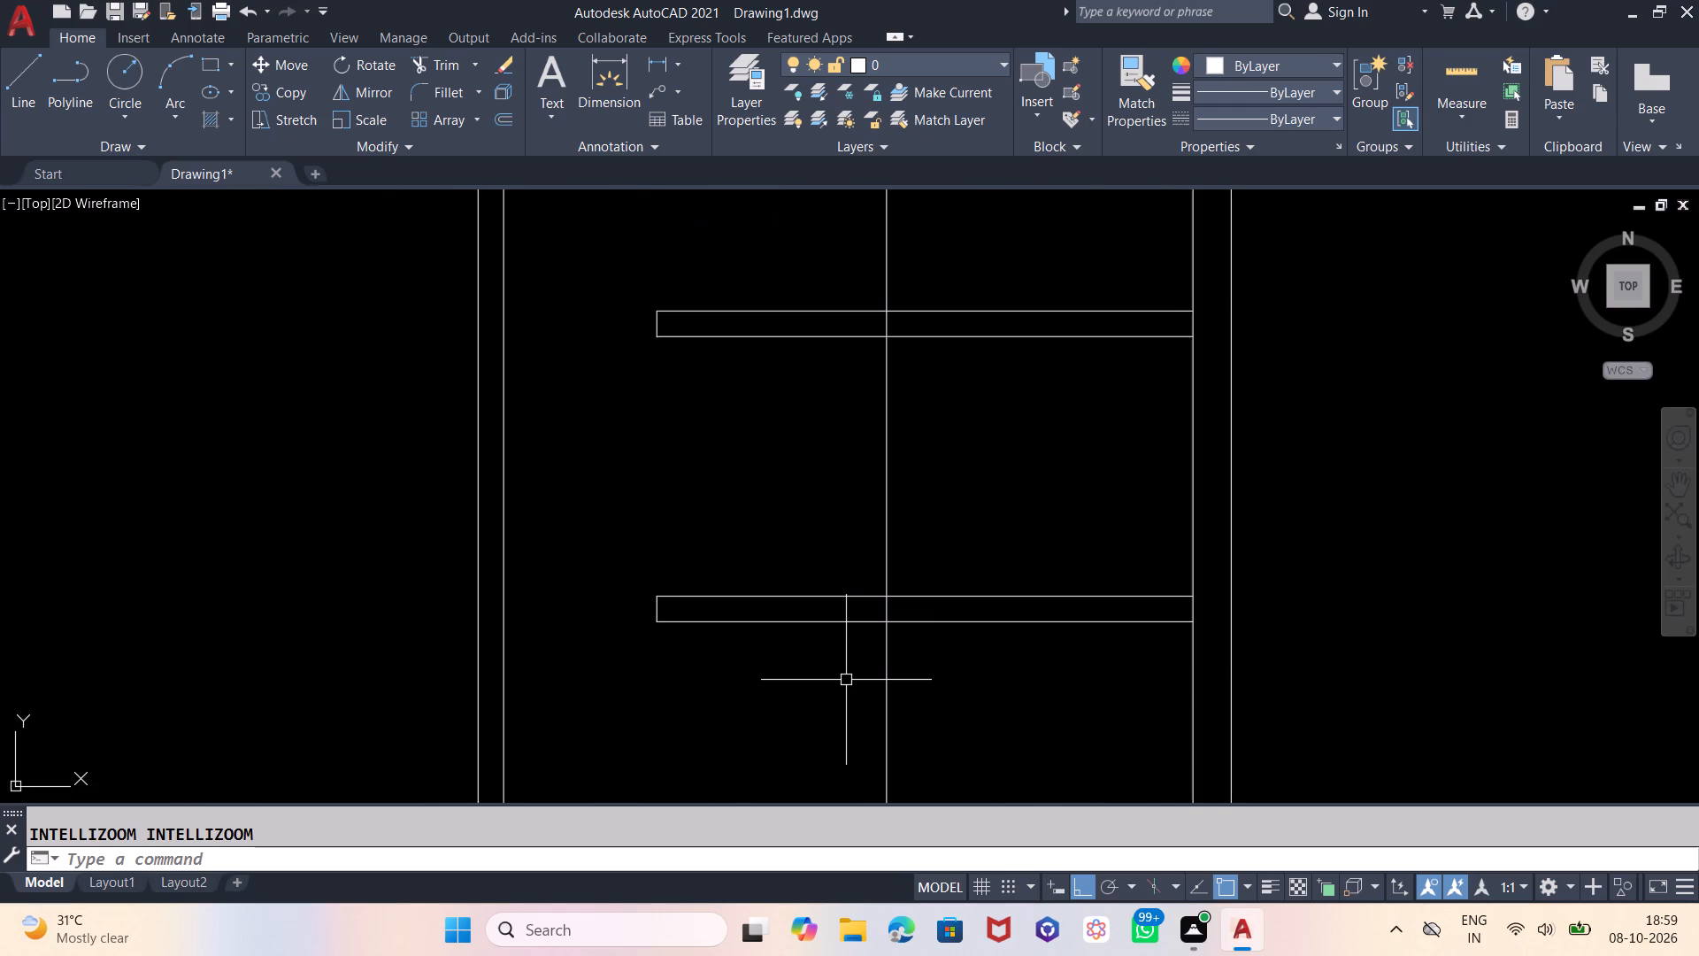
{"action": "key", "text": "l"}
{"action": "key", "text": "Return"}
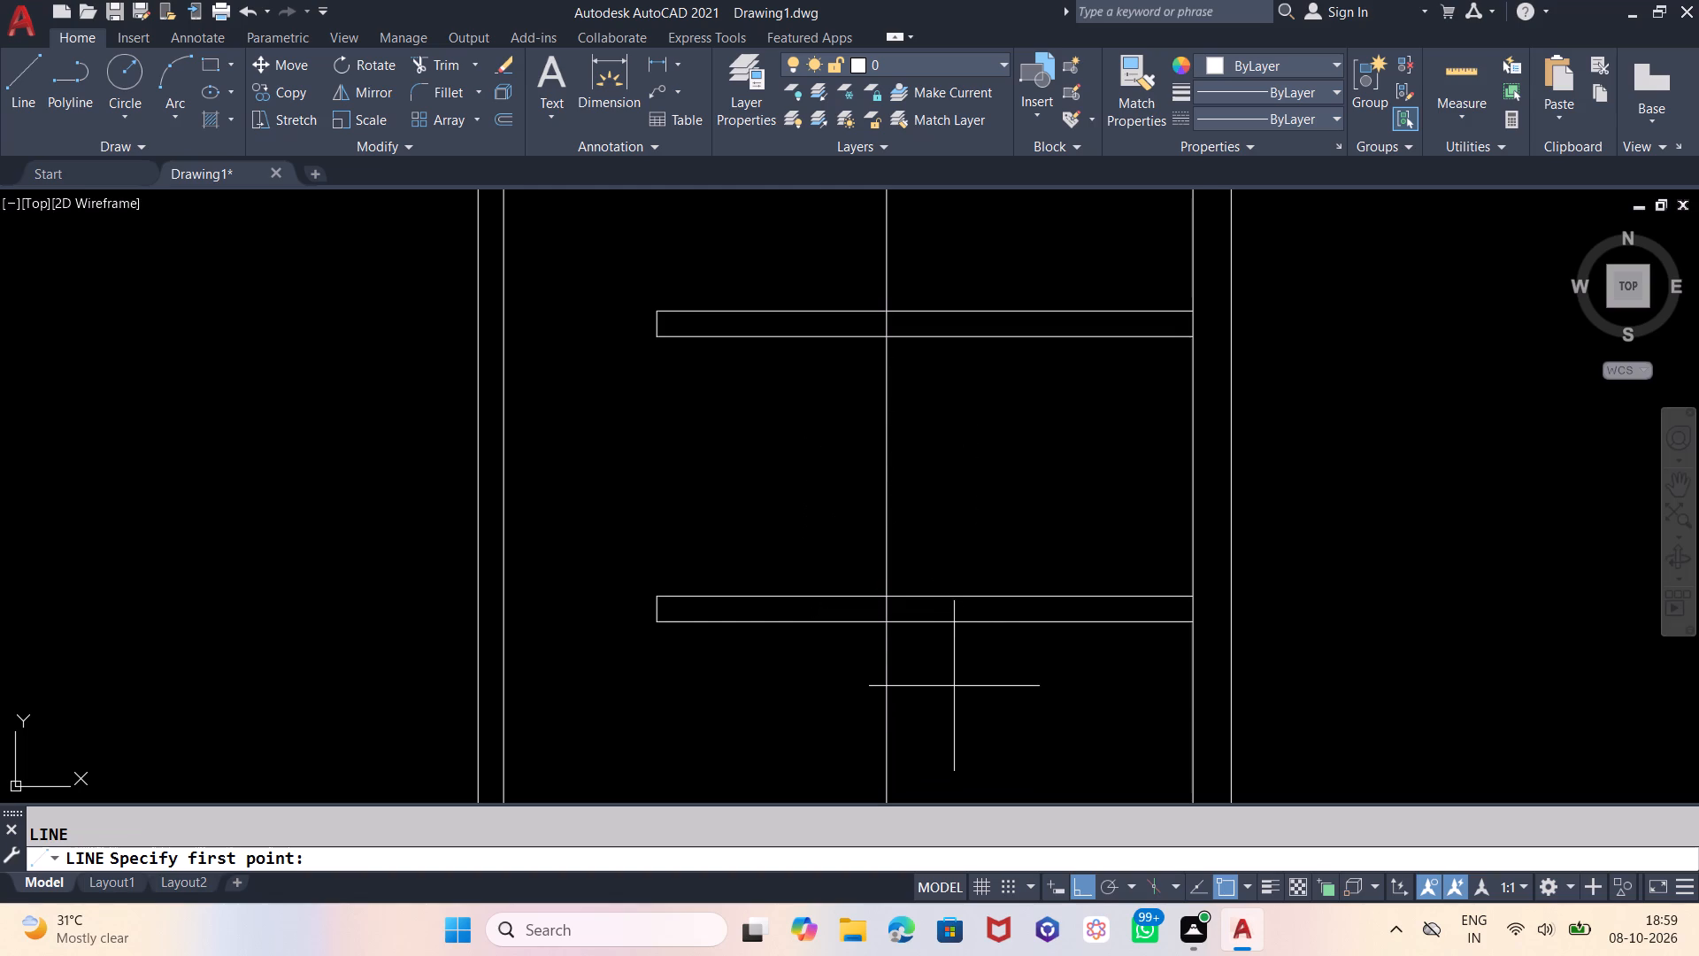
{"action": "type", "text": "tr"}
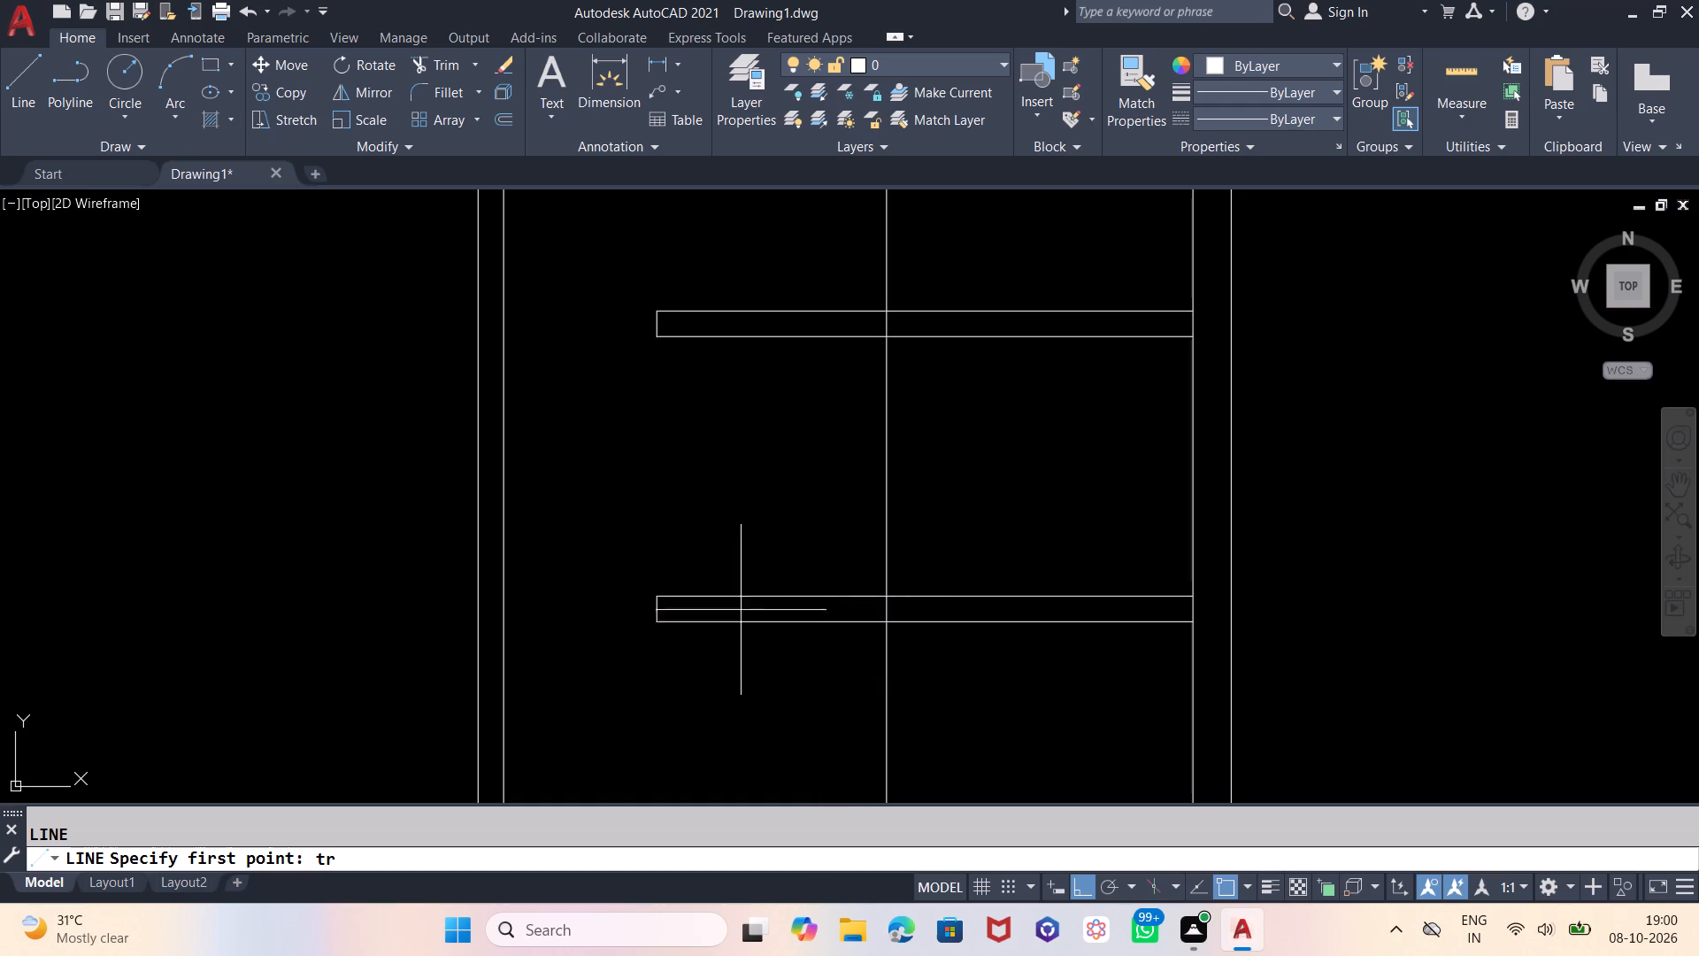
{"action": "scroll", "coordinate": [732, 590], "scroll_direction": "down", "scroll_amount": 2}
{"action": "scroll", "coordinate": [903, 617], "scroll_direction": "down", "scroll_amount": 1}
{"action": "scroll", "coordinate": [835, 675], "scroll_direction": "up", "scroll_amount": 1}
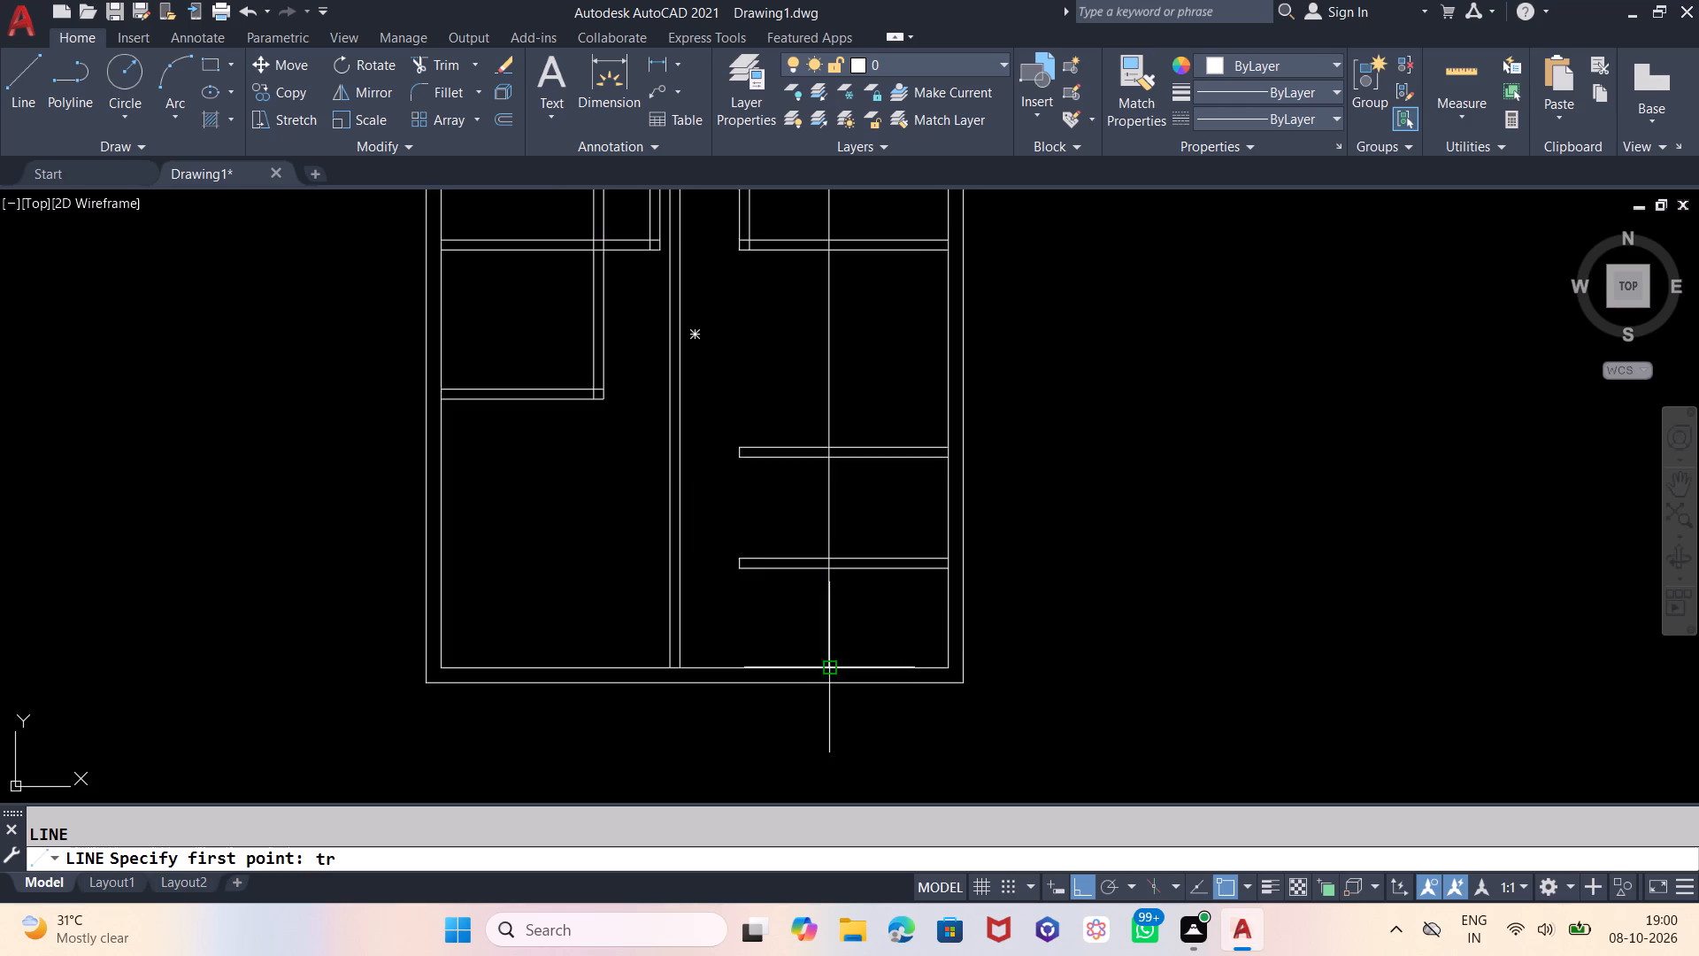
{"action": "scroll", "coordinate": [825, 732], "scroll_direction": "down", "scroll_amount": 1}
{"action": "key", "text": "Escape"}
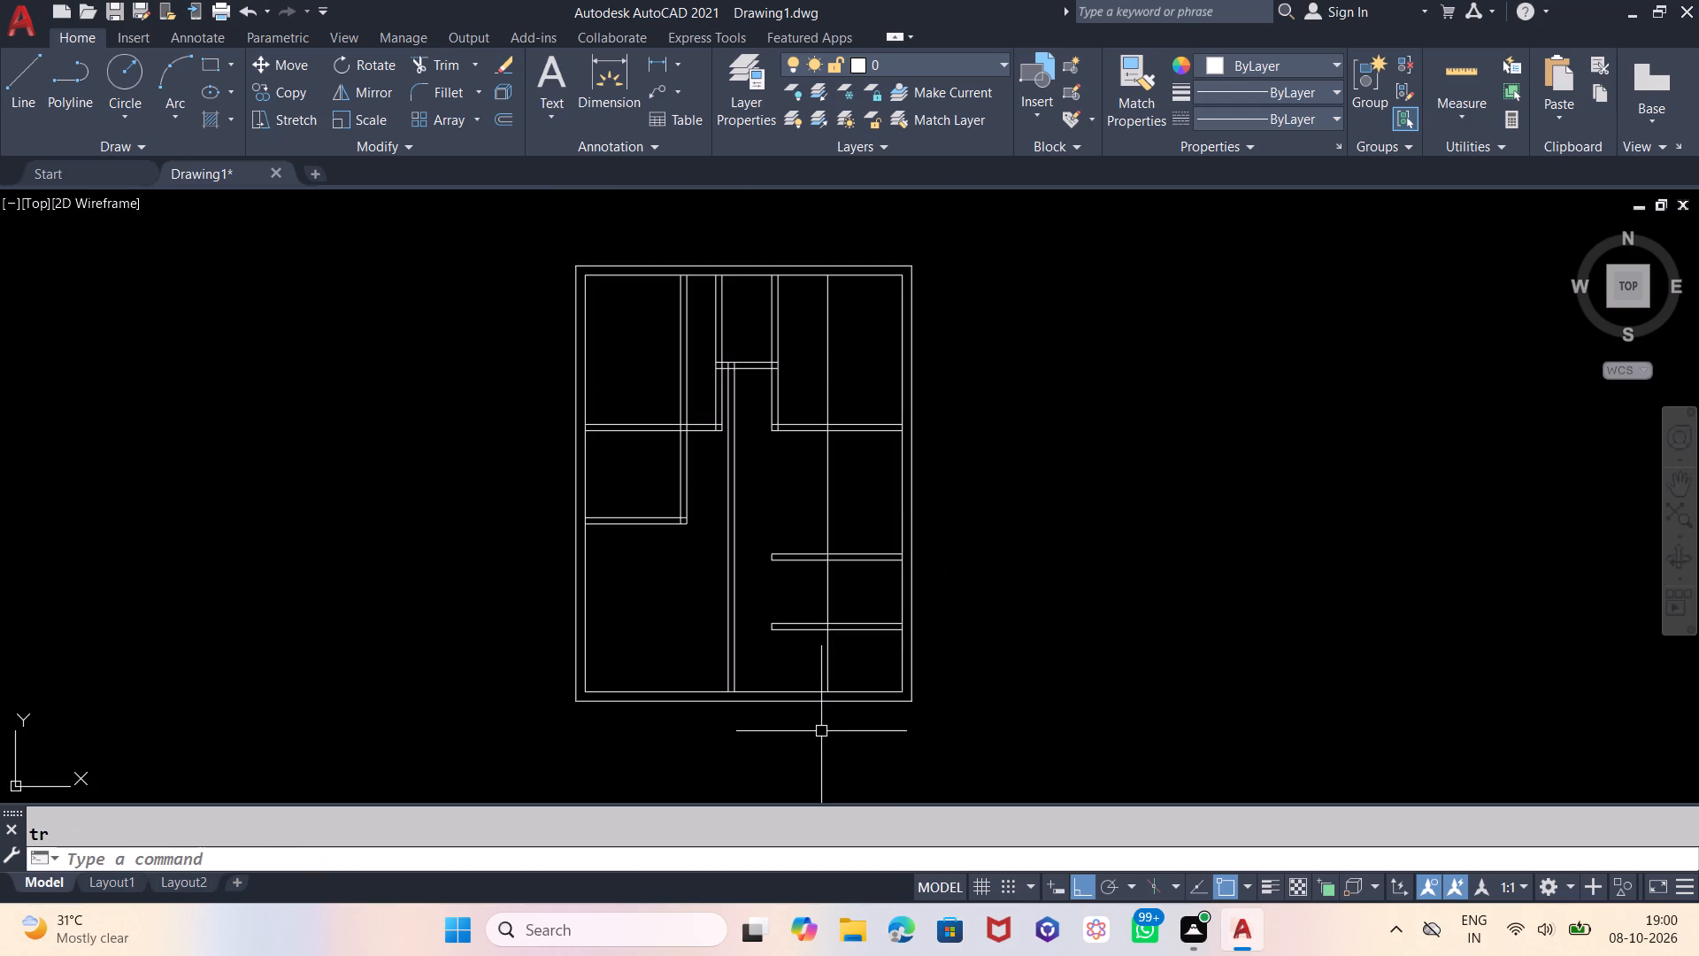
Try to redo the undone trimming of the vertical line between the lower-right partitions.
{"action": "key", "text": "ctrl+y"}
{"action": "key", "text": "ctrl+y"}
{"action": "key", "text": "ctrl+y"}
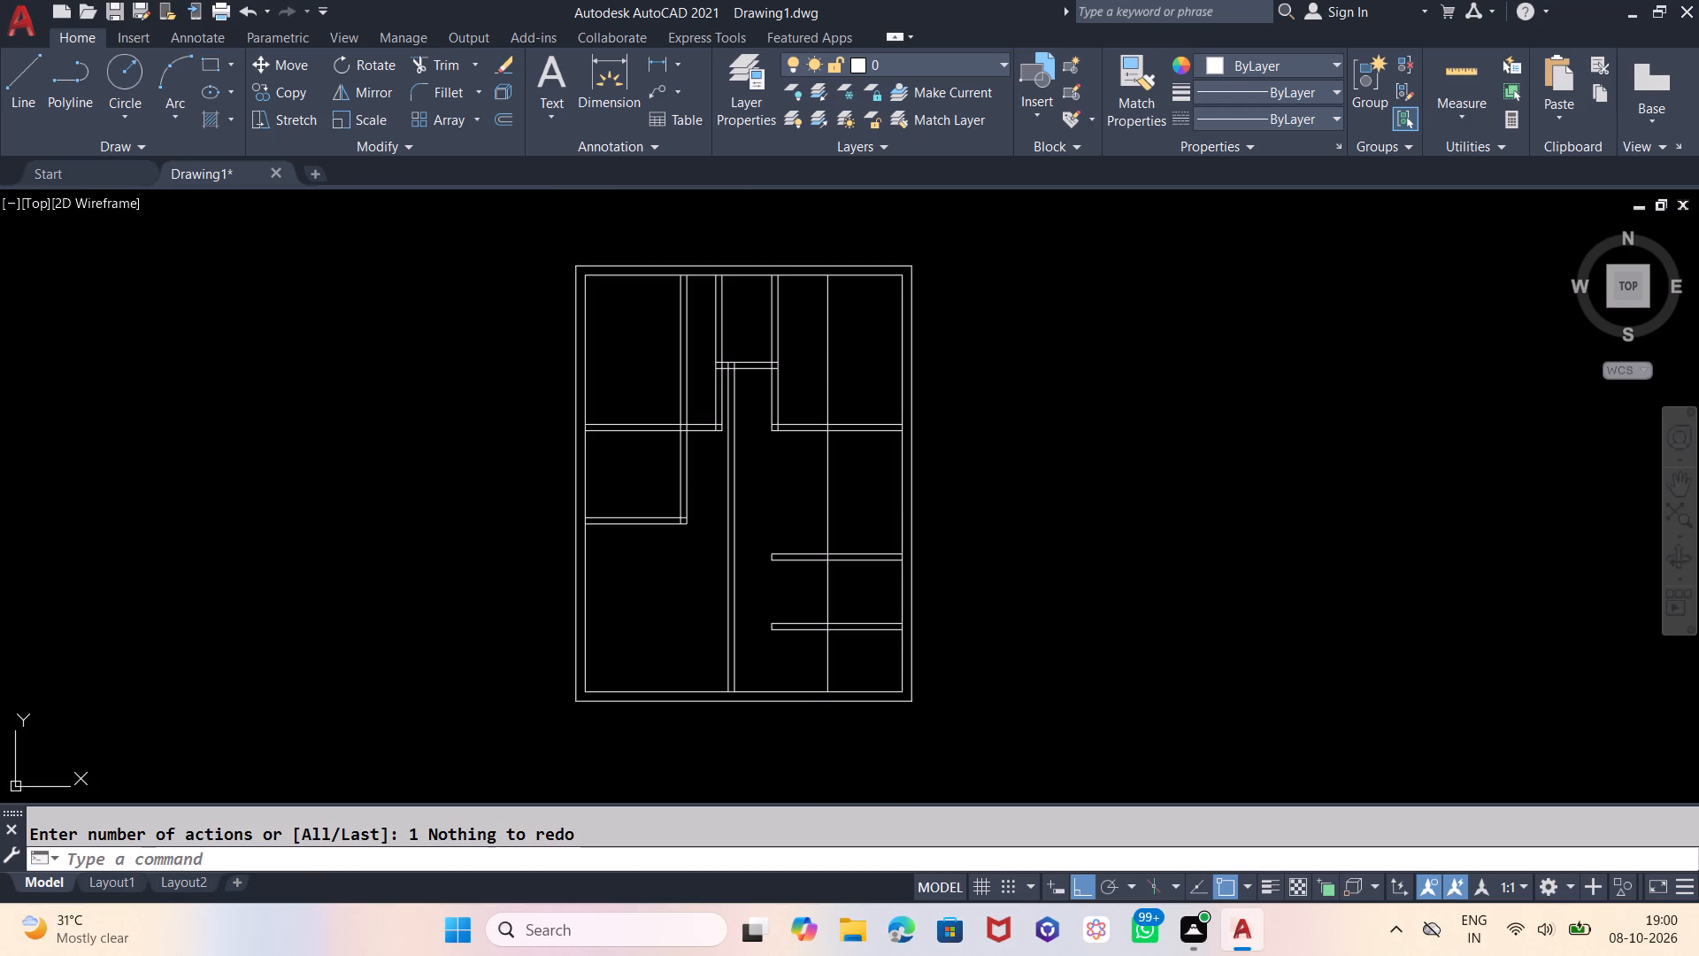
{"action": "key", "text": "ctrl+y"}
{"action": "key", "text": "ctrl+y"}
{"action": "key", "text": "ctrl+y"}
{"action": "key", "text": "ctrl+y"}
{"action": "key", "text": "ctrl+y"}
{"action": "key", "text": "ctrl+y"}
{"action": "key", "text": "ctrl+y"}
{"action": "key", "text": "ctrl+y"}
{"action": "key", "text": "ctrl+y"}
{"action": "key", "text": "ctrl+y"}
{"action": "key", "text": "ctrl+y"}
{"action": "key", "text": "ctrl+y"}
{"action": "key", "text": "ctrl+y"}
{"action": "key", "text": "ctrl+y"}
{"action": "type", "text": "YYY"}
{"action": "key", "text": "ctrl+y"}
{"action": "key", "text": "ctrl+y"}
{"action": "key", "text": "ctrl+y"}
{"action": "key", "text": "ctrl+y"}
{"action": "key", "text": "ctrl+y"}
Trim the long vertical line crossing the two lower-right partitions so only the piece between them remains.
{"action": "key", "text": "t"}
{"action": "key", "text": "r"}
{"action": "key", "text": "Return"}
{"action": "key", "text": "Return"}
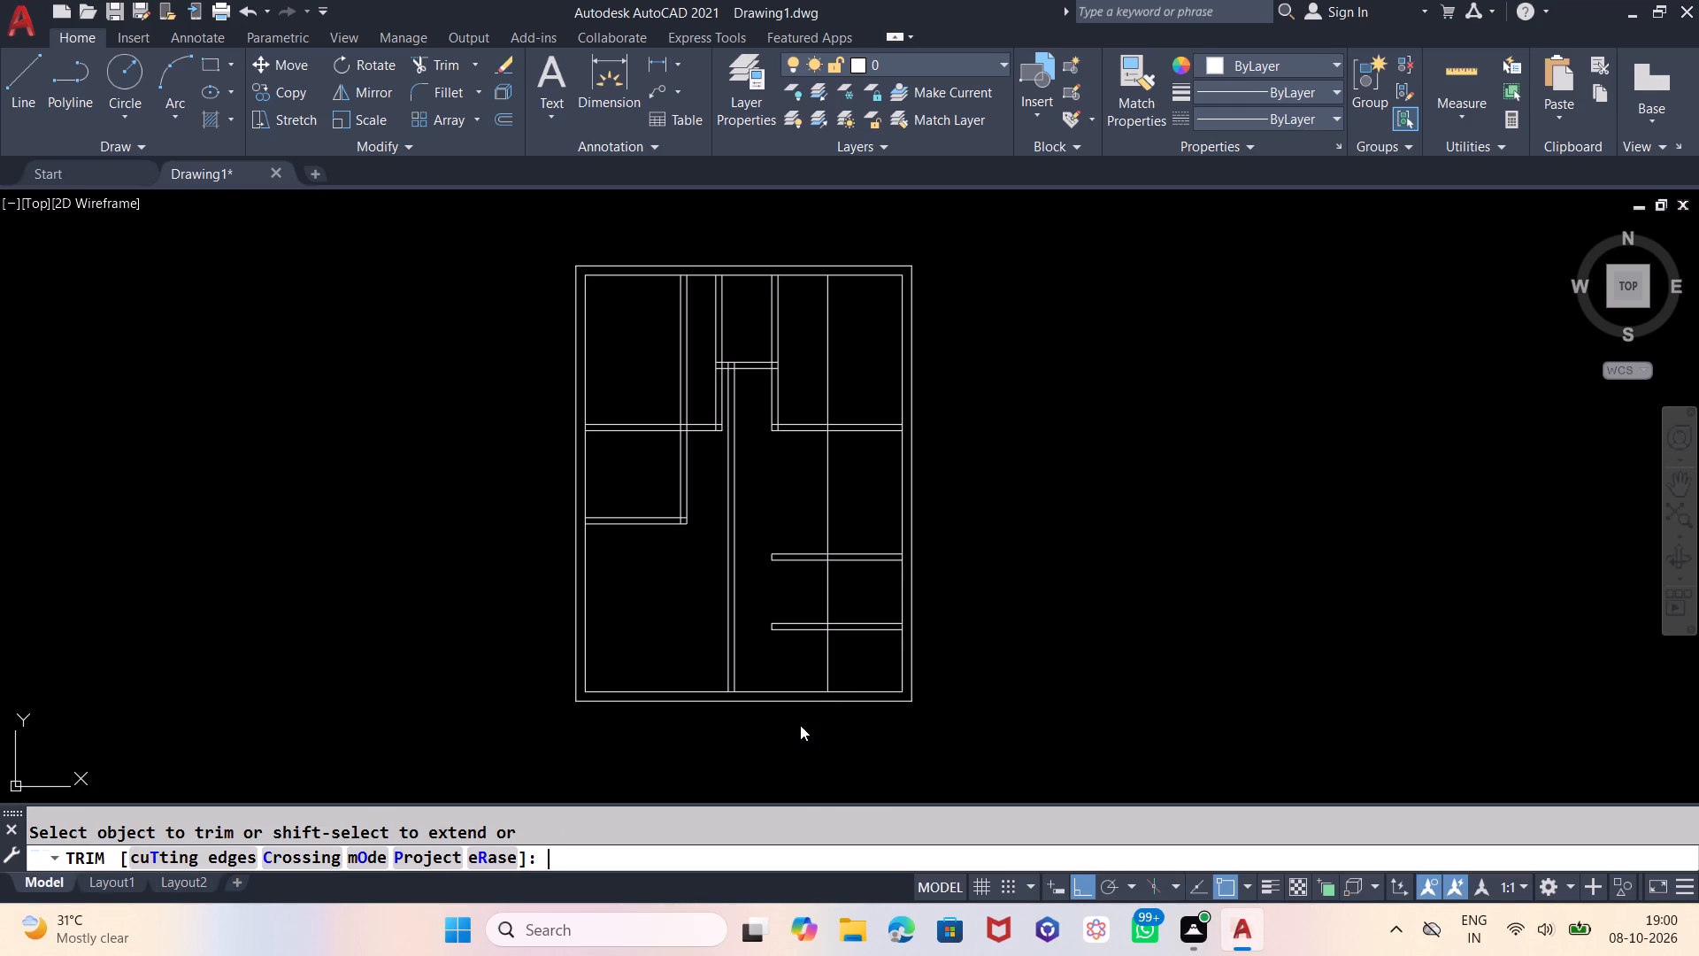
{"action": "scroll", "coordinate": [815, 628], "scroll_direction": "up", "scroll_amount": 3}
{"action": "left_click_drag", "start_coordinate": [878, 726], "coordinate": [834, 732]}
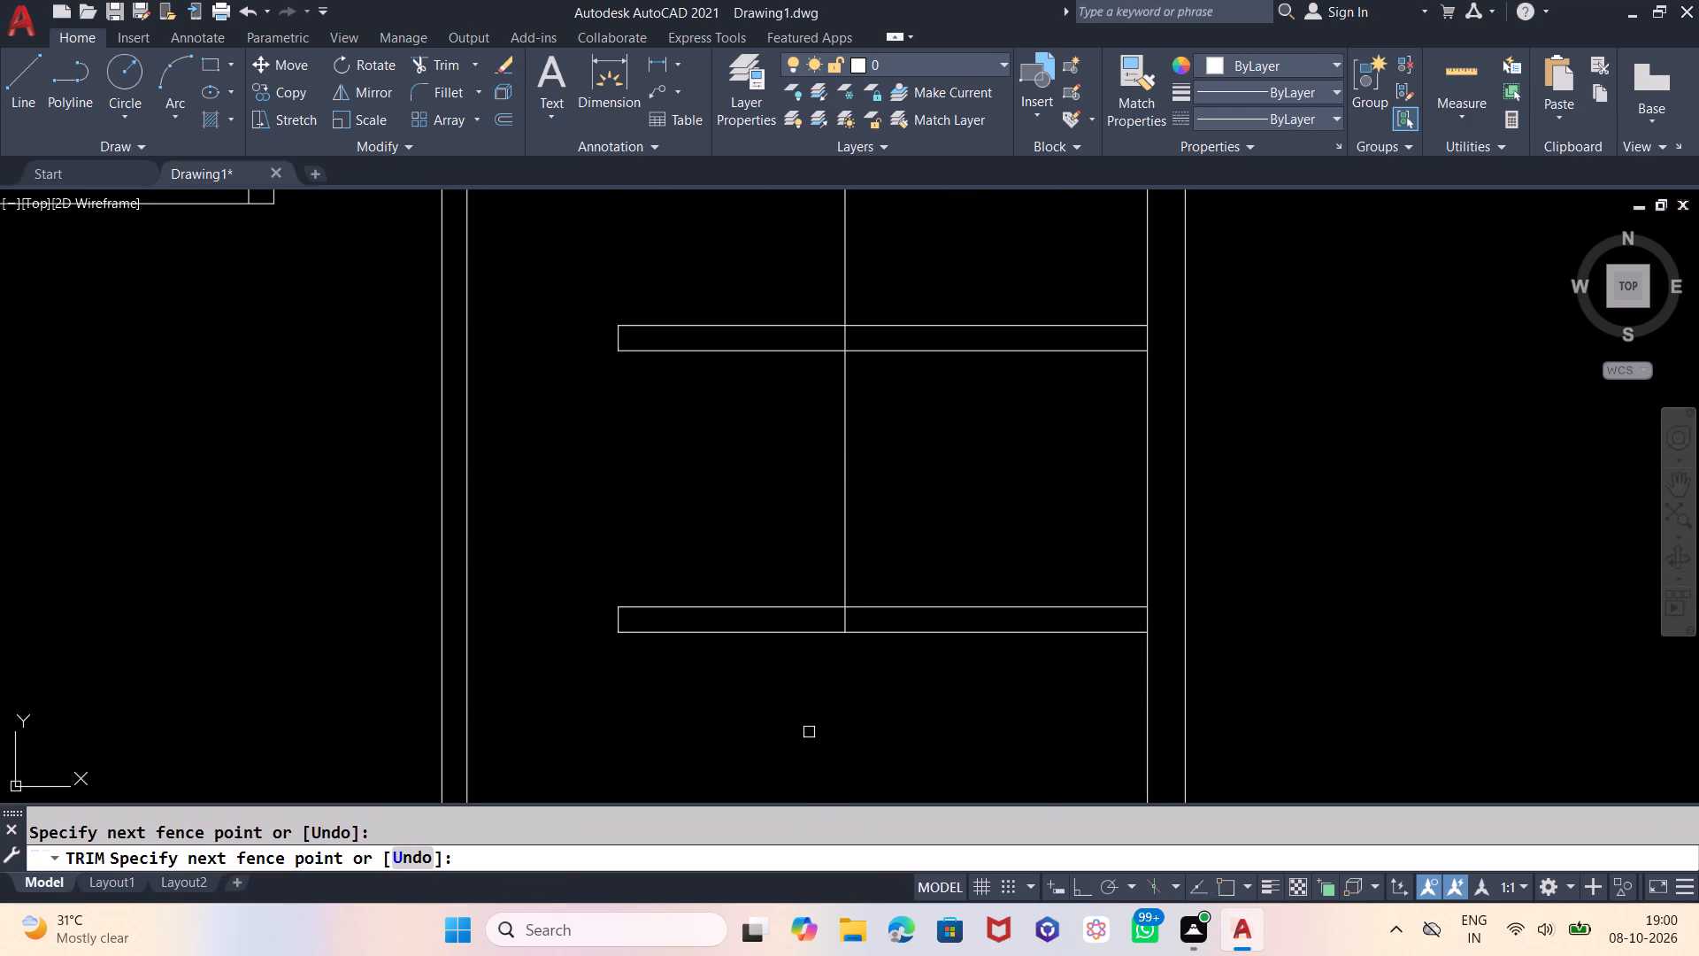
{"action": "left_click", "coordinate": [806, 734]}
{"action": "left_click", "coordinate": [842, 708]}
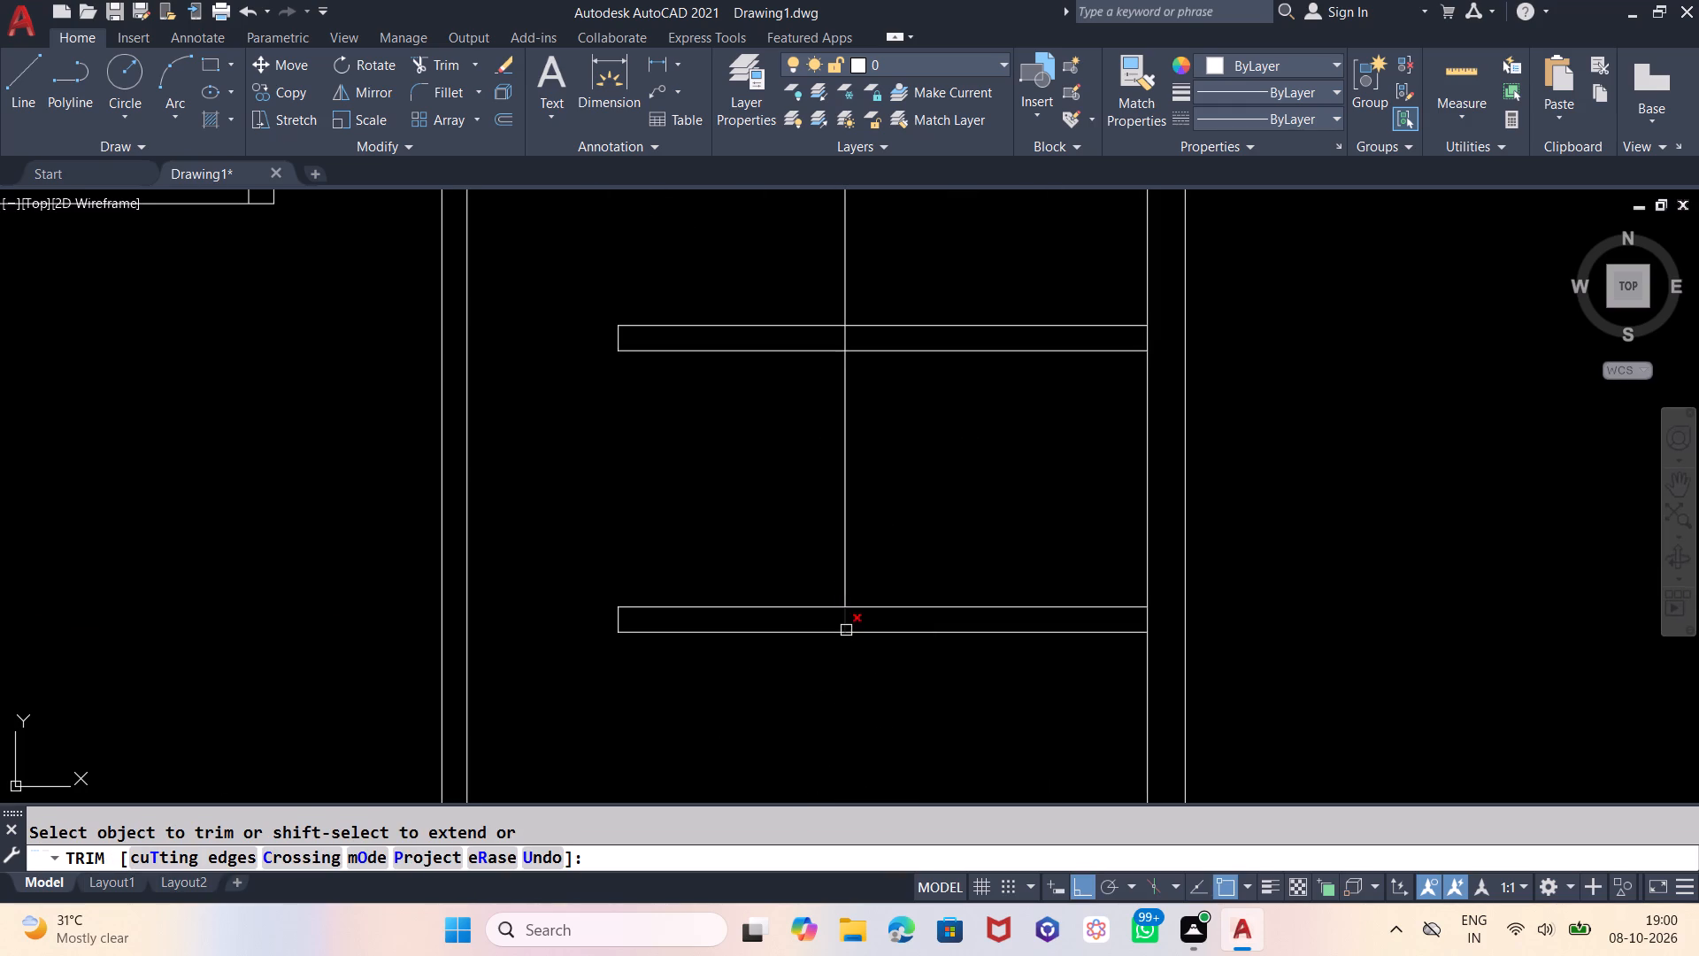
{"action": "left_click", "coordinate": [846, 630]}
{"action": "left_click", "coordinate": [846, 342]}
{"action": "left_click", "coordinate": [841, 299]}
{"action": "scroll", "coordinate": [845, 501], "scroll_direction": "down", "scroll_amount": 4}
{"action": "scroll", "coordinate": [821, 351], "scroll_direction": "up", "scroll_amount": 3}
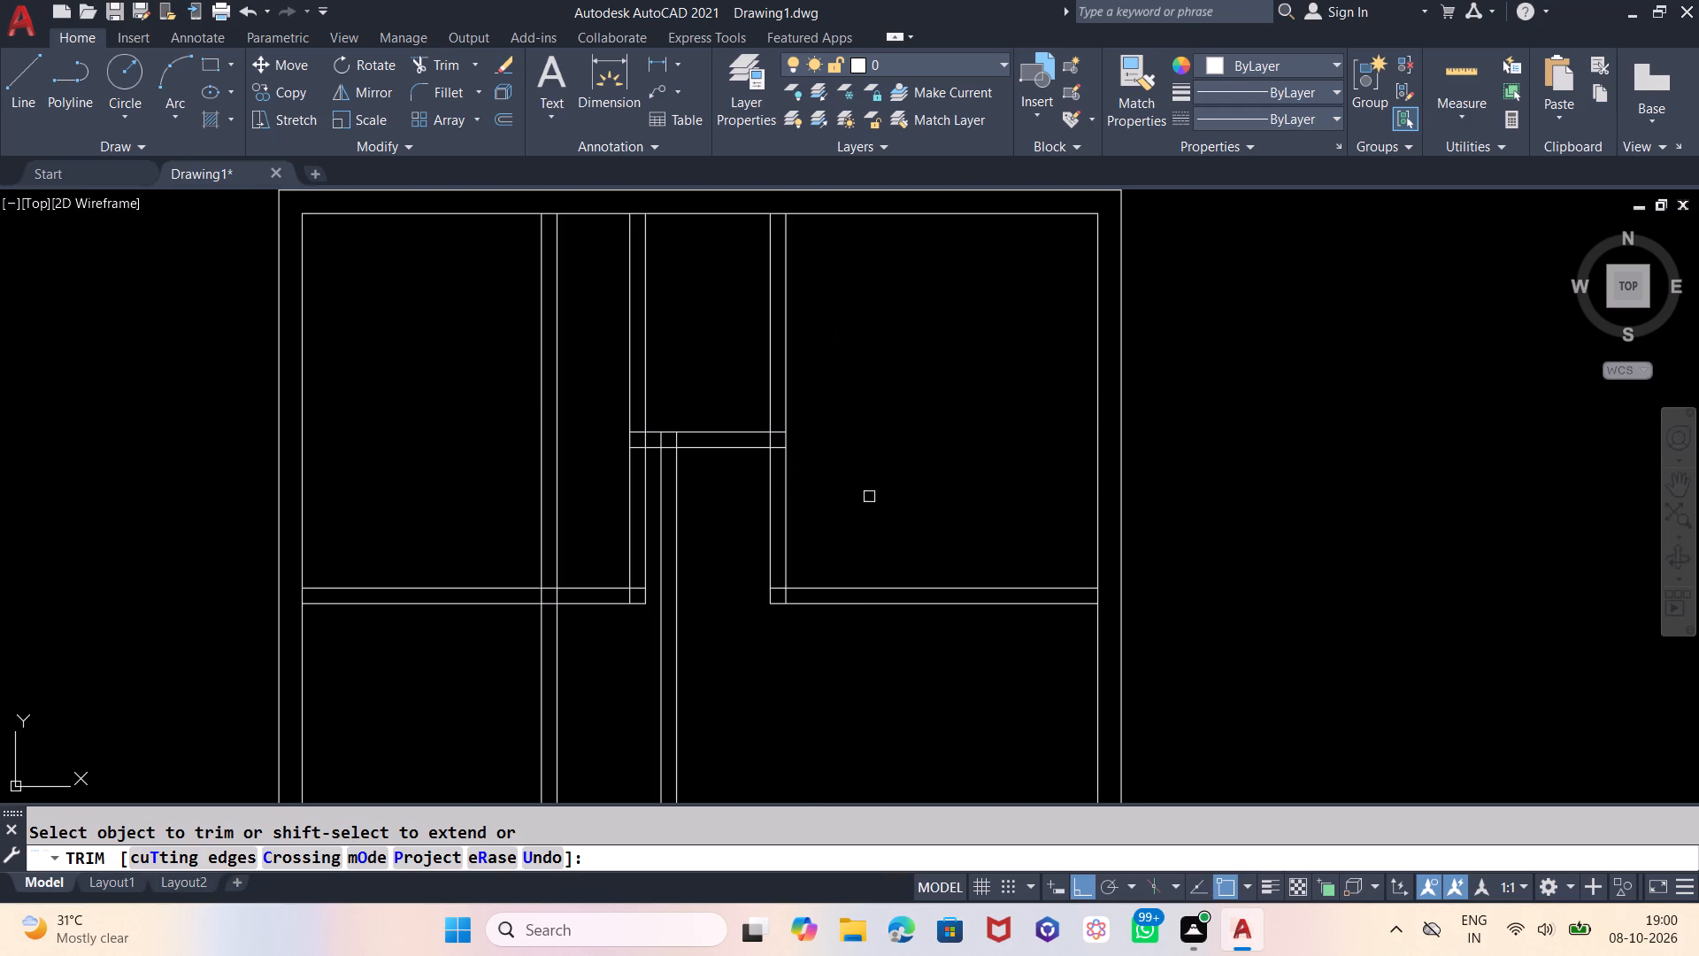
{"action": "scroll", "coordinate": [868, 430], "scroll_direction": "down", "scroll_amount": 2}
{"action": "scroll", "coordinate": [894, 651], "scroll_direction": "up", "scroll_amount": 1}
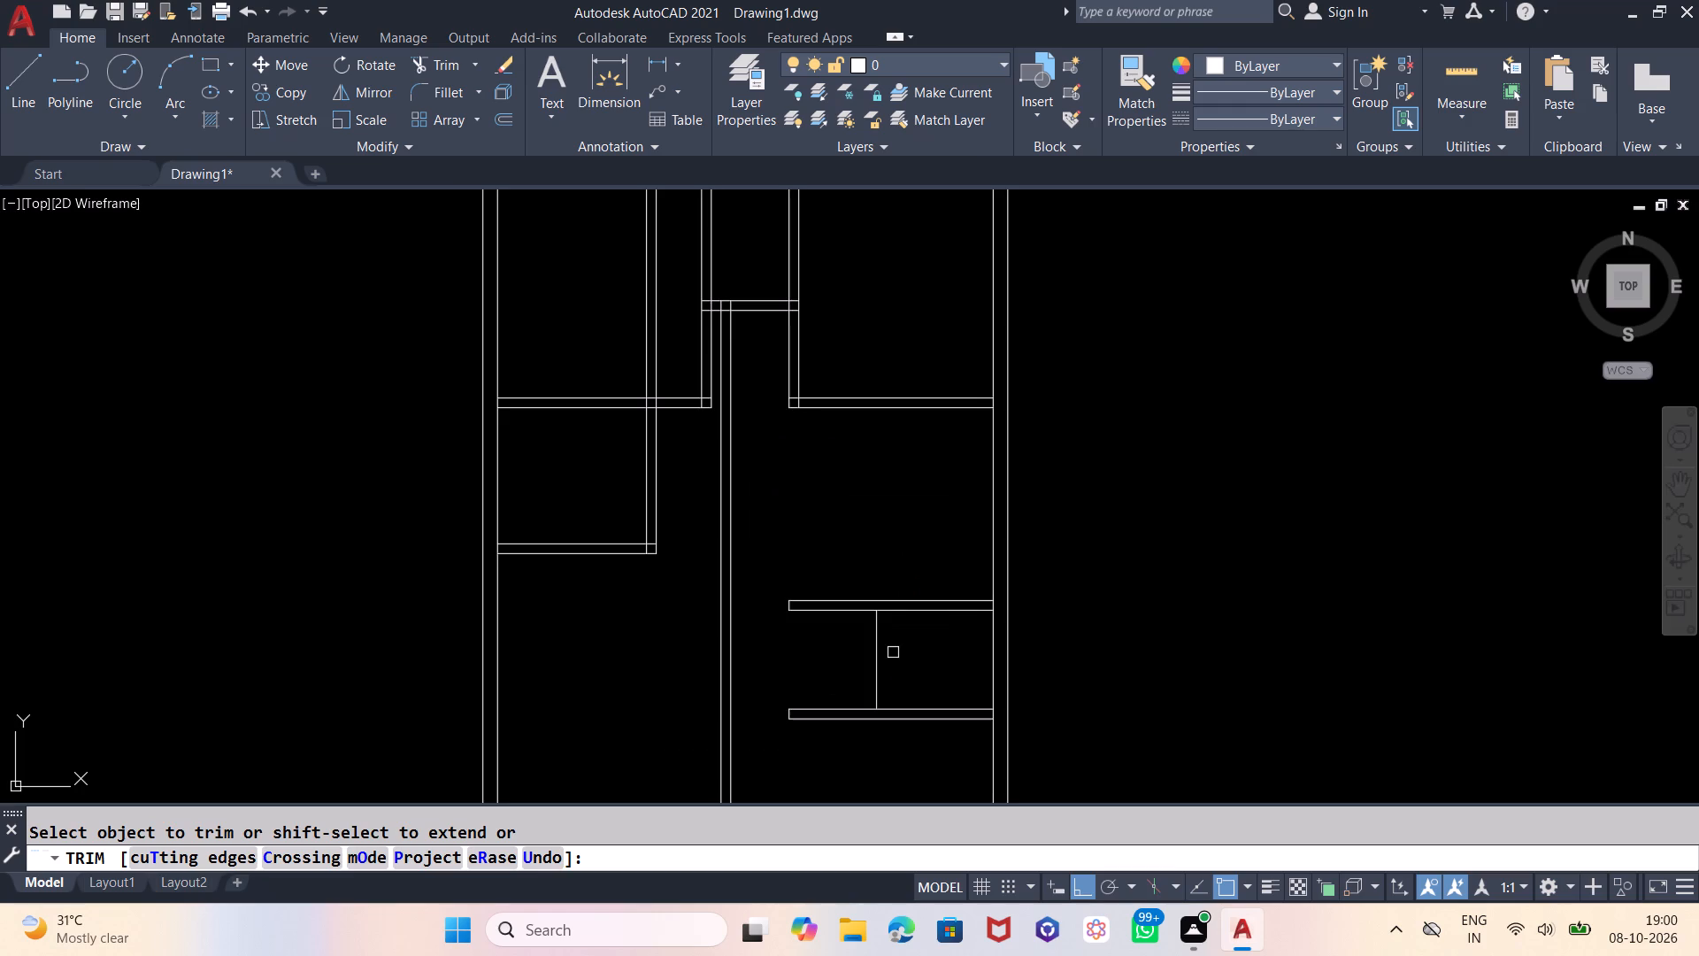
{"action": "key", "text": "Escape"}
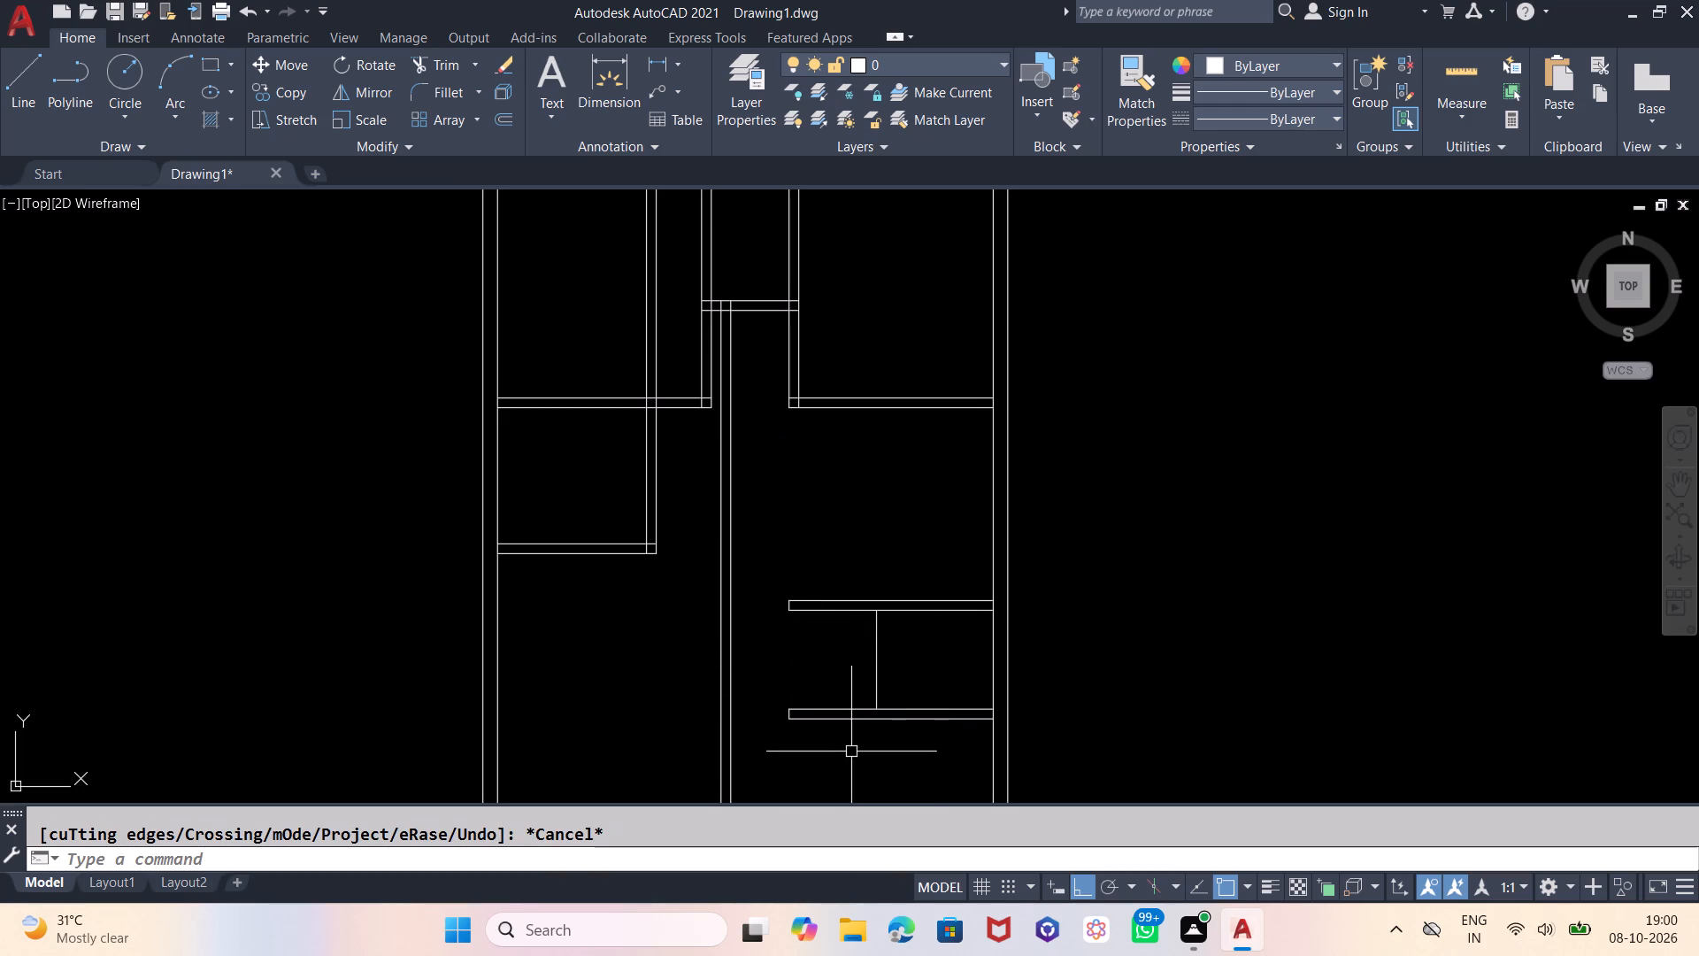
Draw a horizontal line about 10'-8" long from the short vertical line's midpoint, running out past the right outer wall.
{"action": "key", "text": "l"}
{"action": "key", "text": "Return"}
{"action": "left_click", "coordinate": [880, 661]}
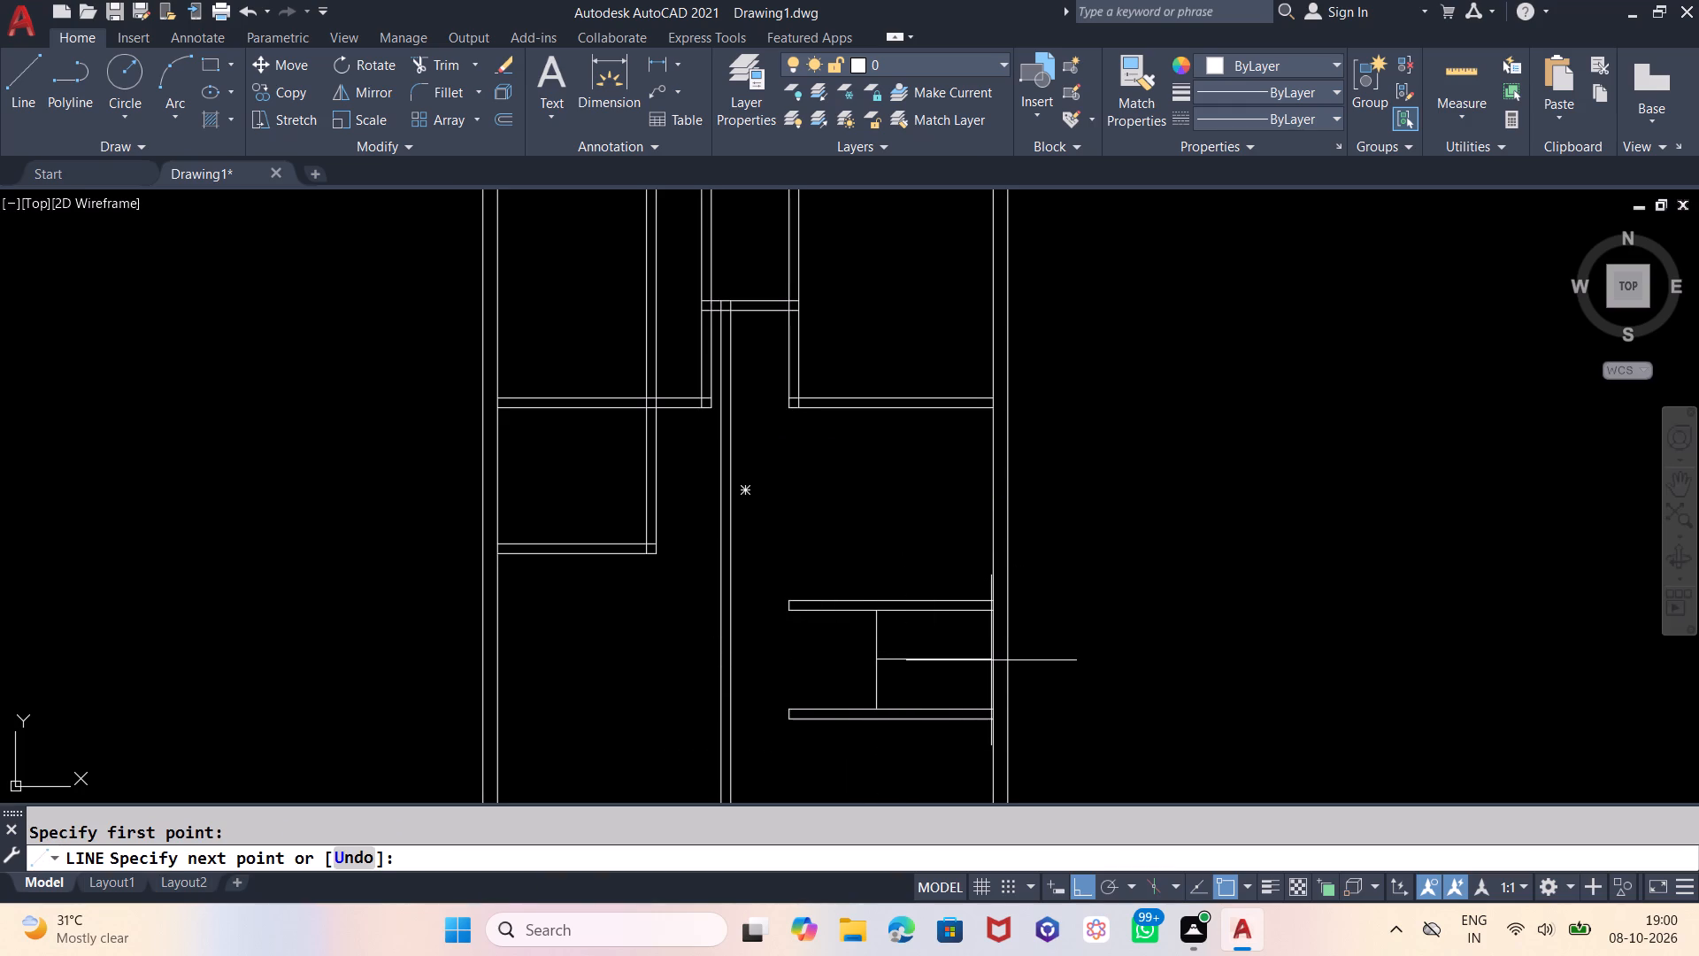
{"action": "left_click", "coordinate": [1085, 652]}
{"action": "key", "text": "Escape"}
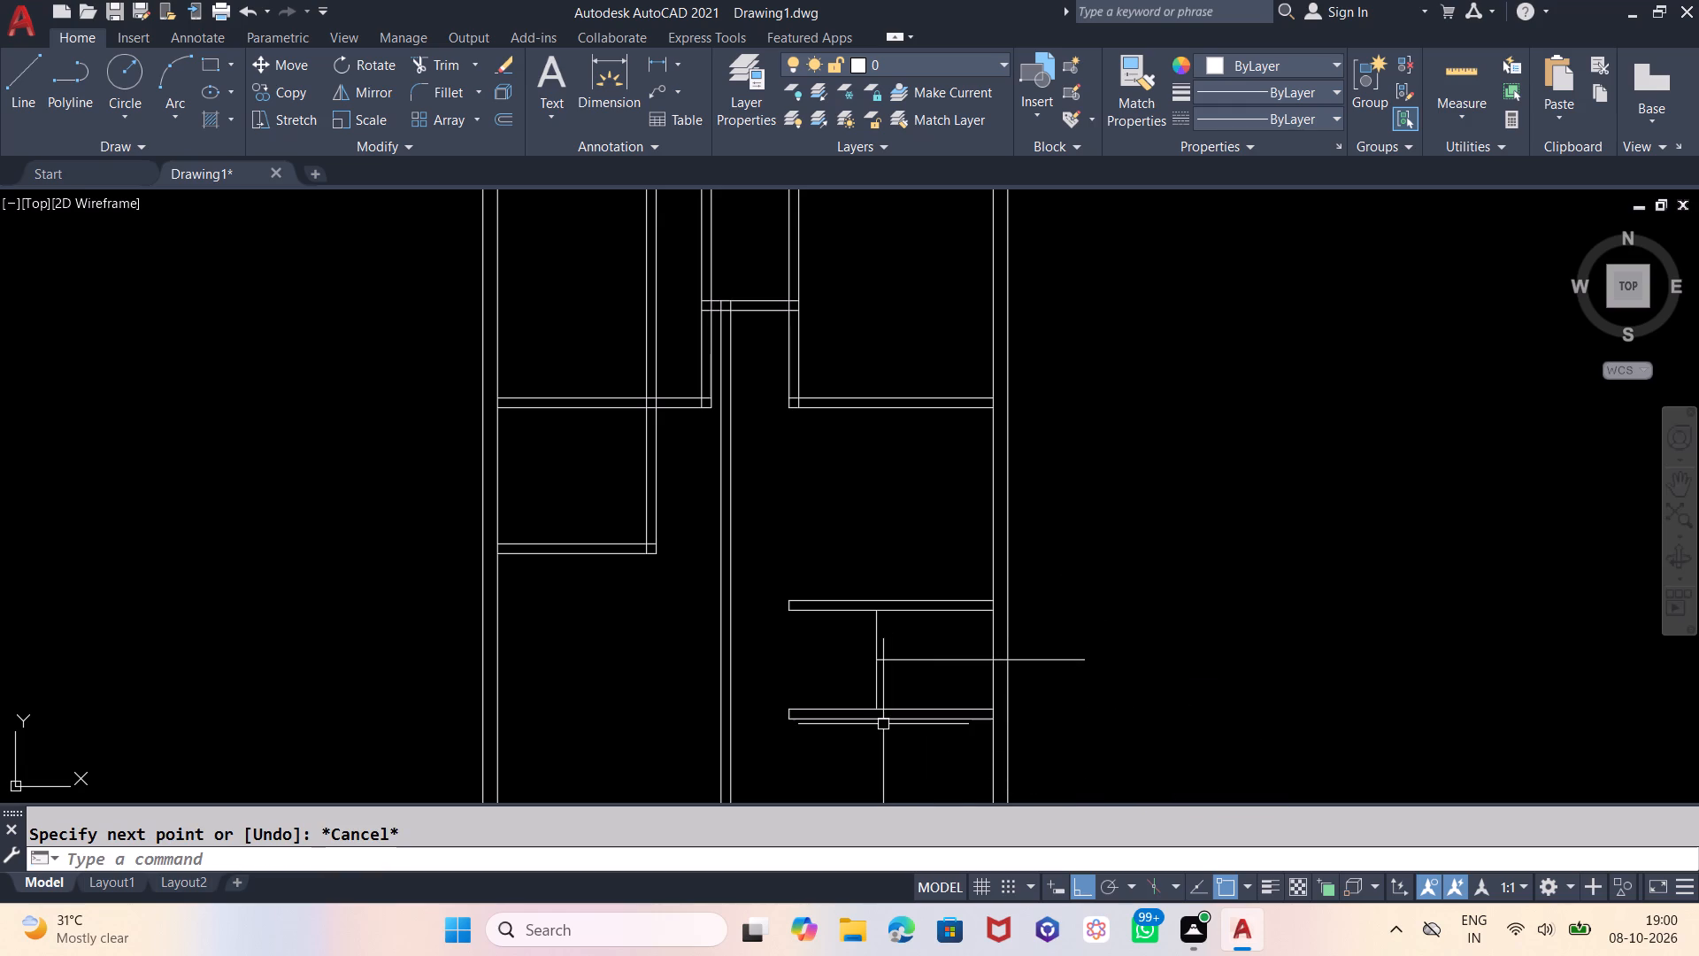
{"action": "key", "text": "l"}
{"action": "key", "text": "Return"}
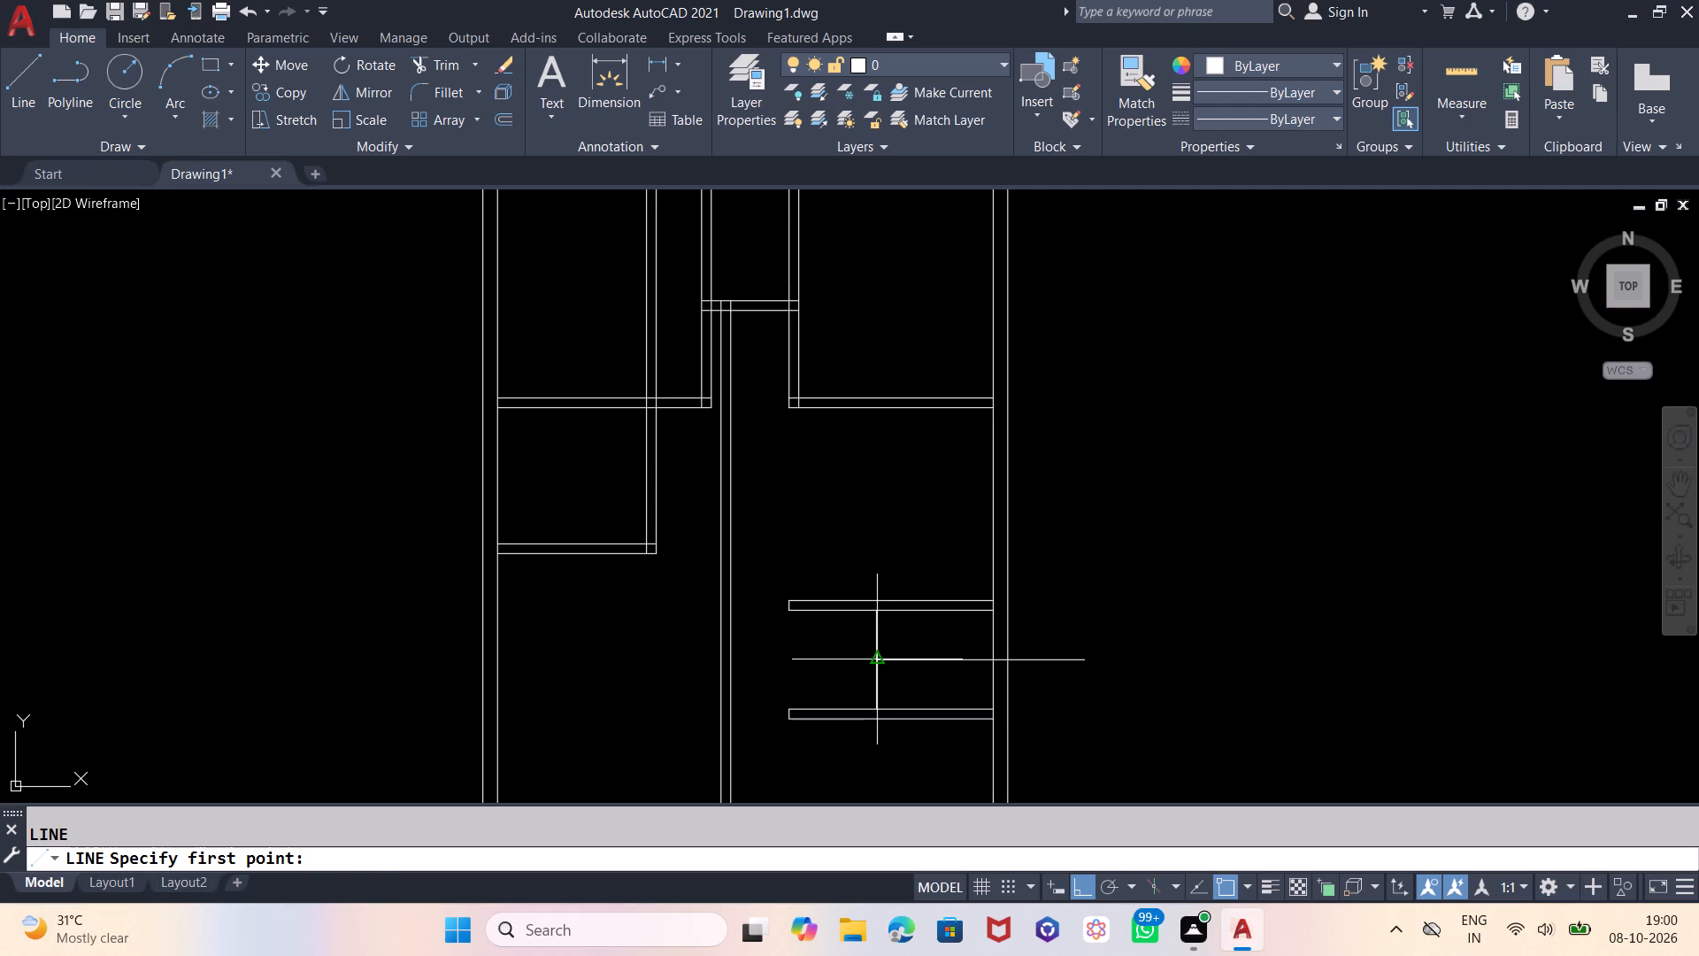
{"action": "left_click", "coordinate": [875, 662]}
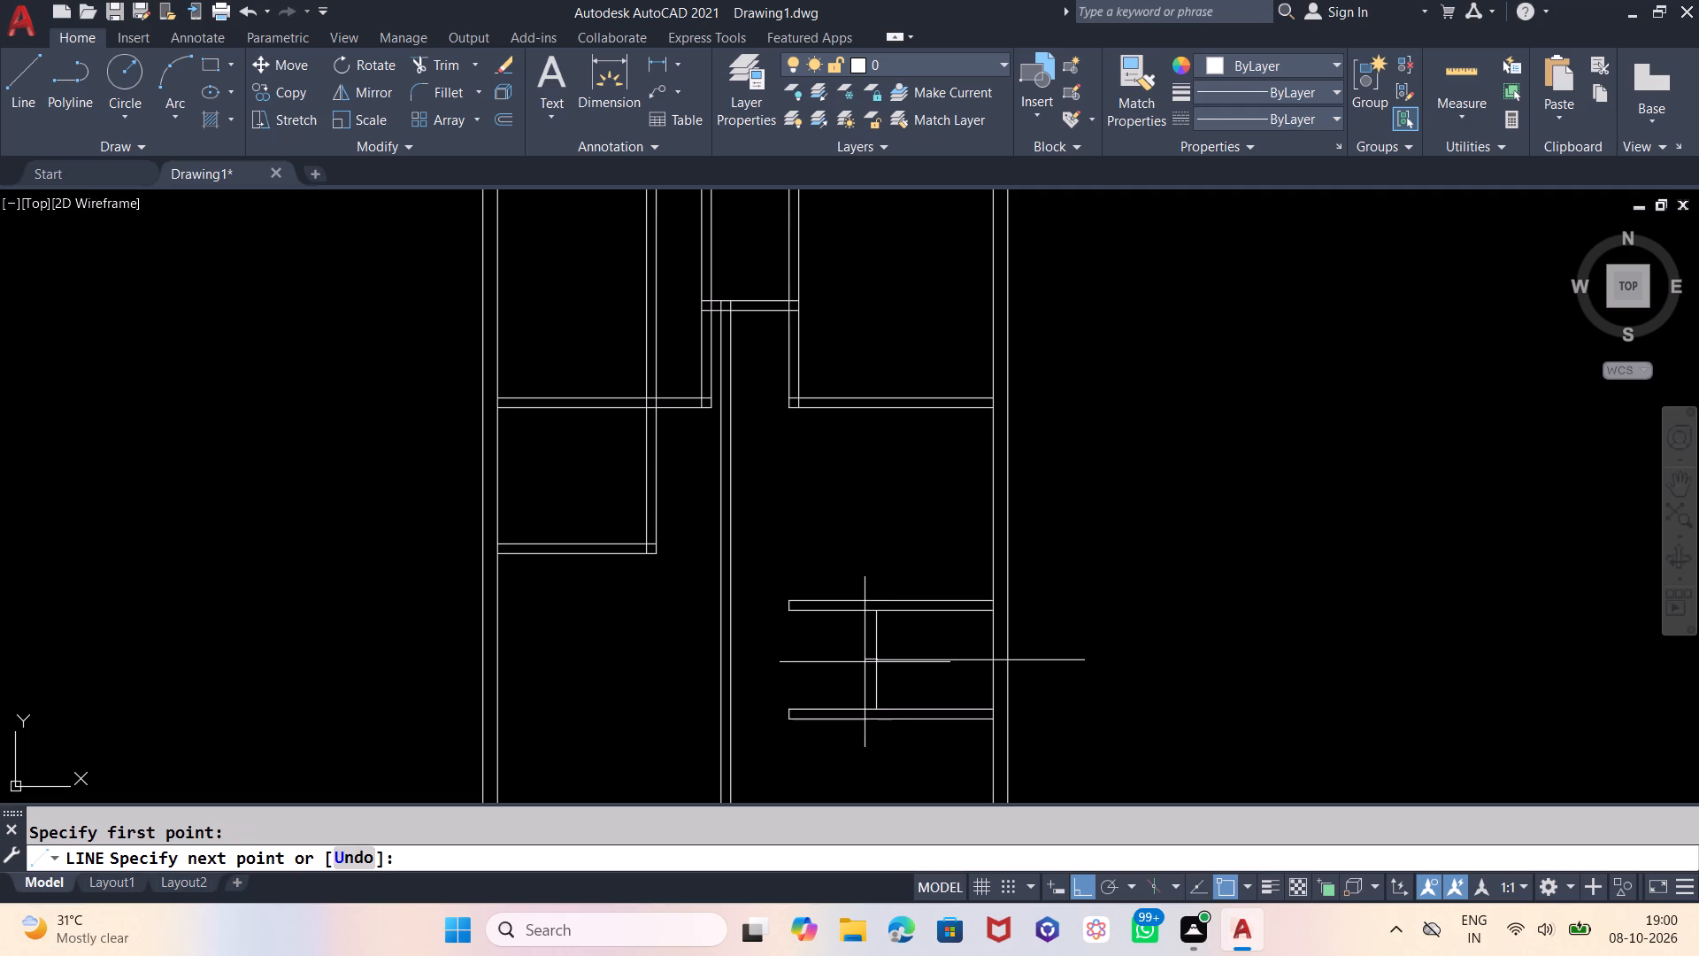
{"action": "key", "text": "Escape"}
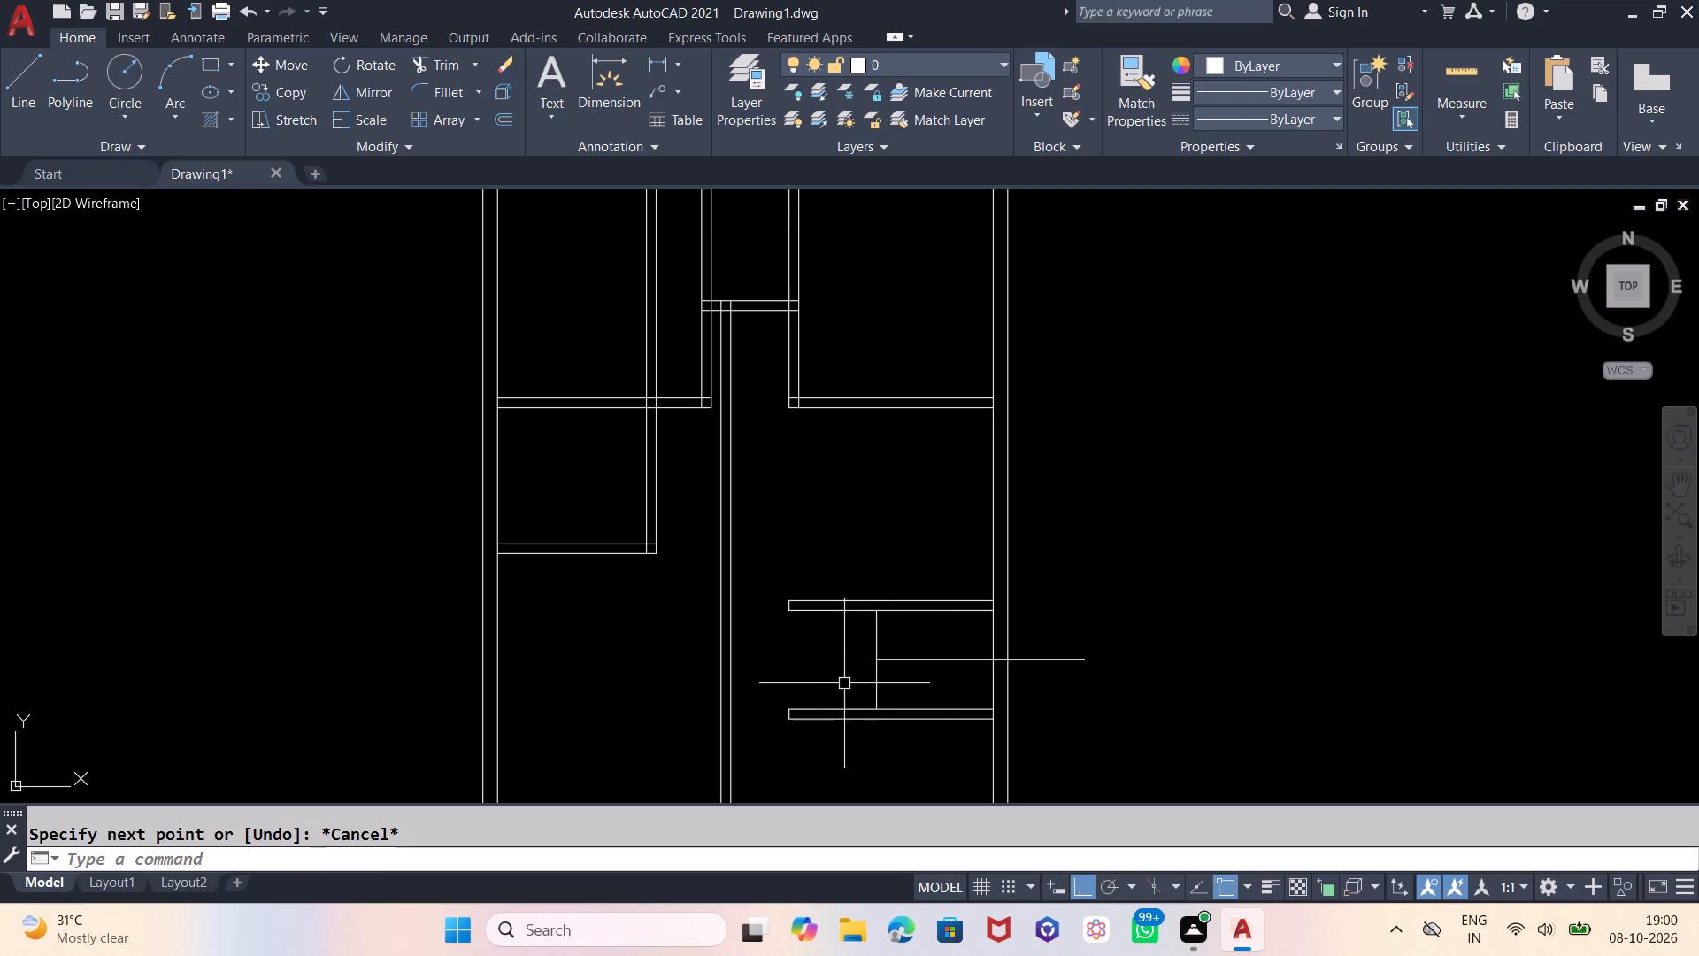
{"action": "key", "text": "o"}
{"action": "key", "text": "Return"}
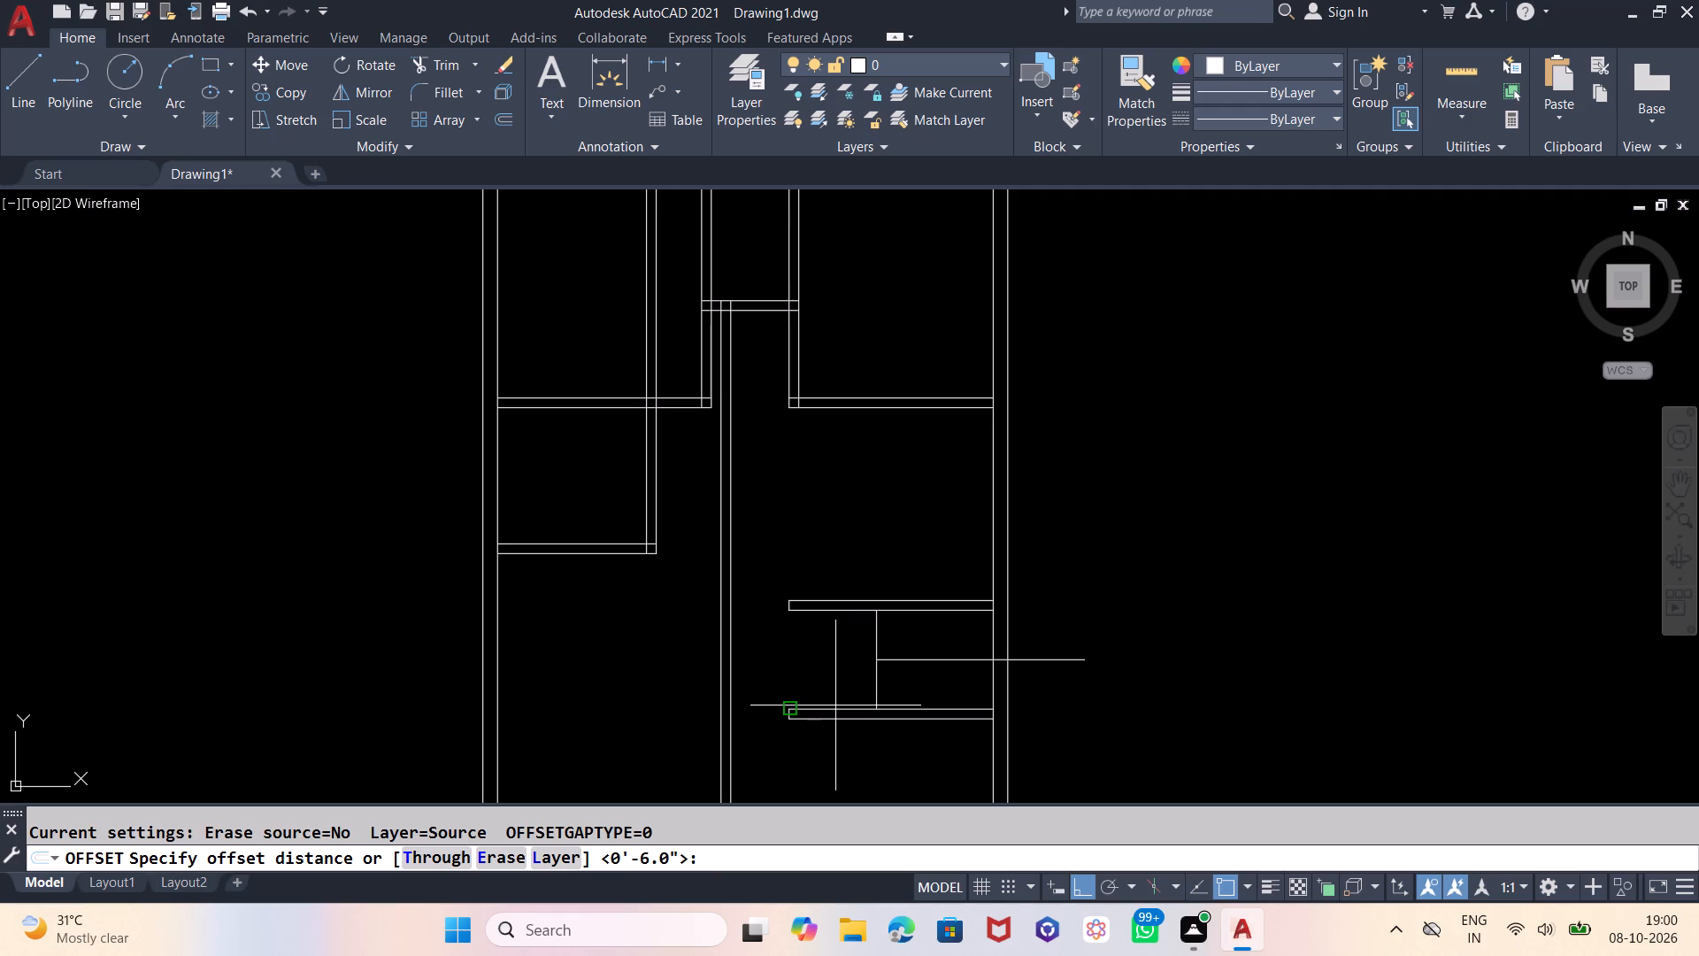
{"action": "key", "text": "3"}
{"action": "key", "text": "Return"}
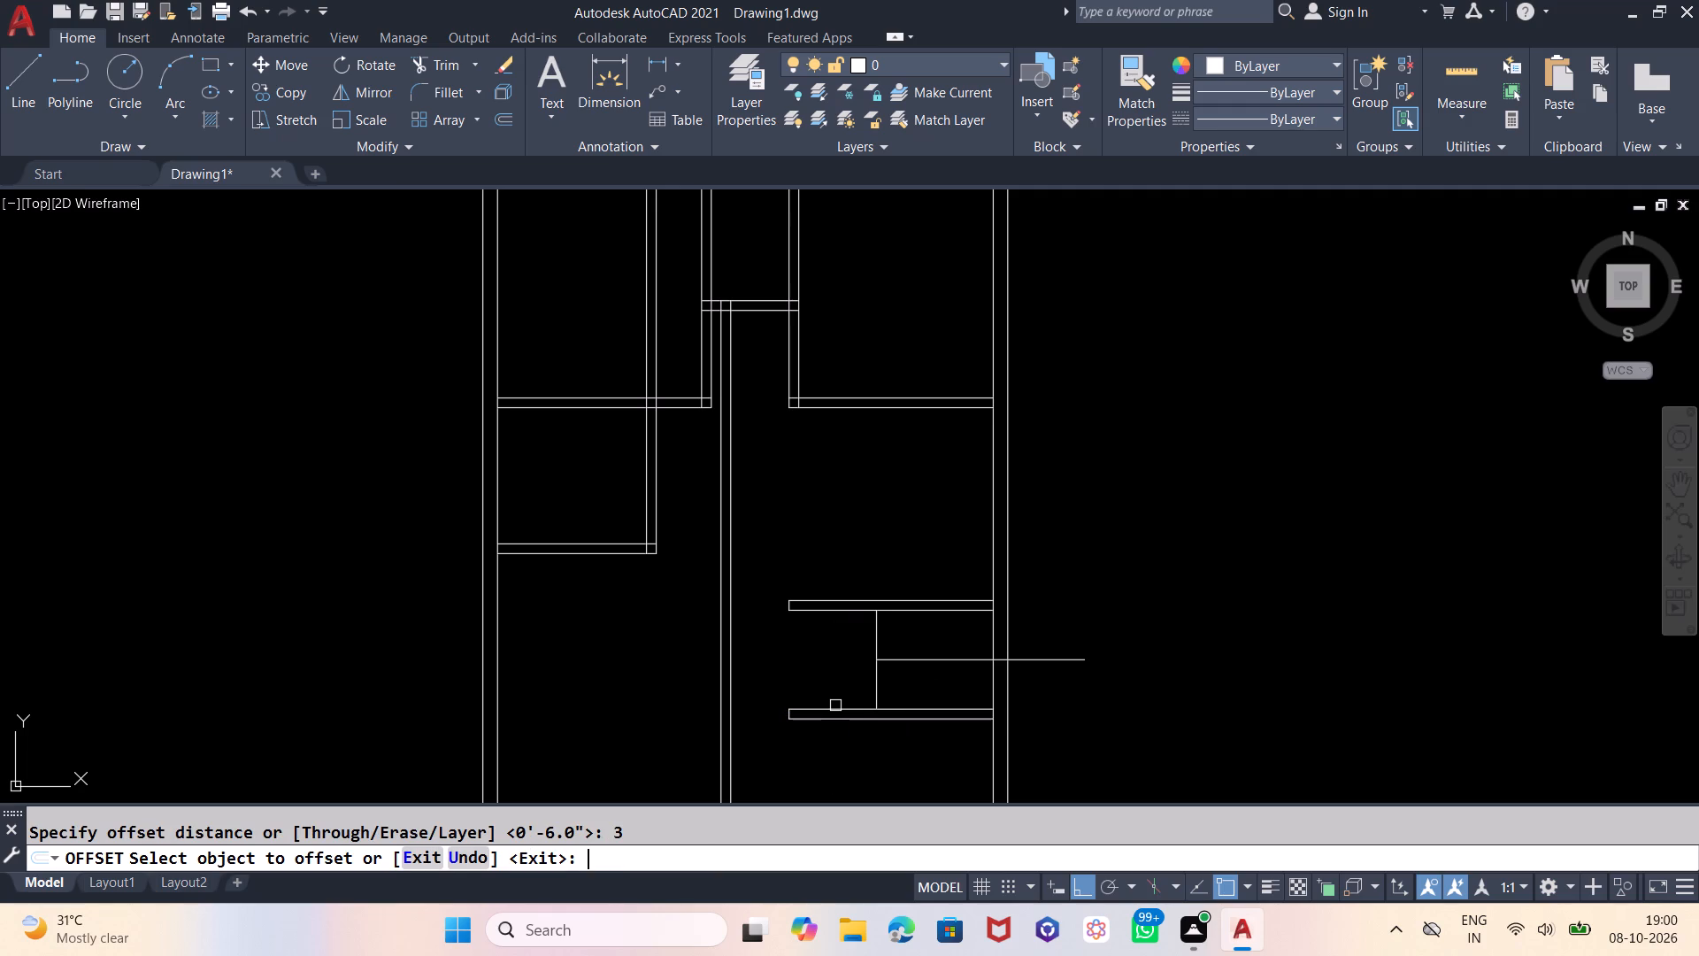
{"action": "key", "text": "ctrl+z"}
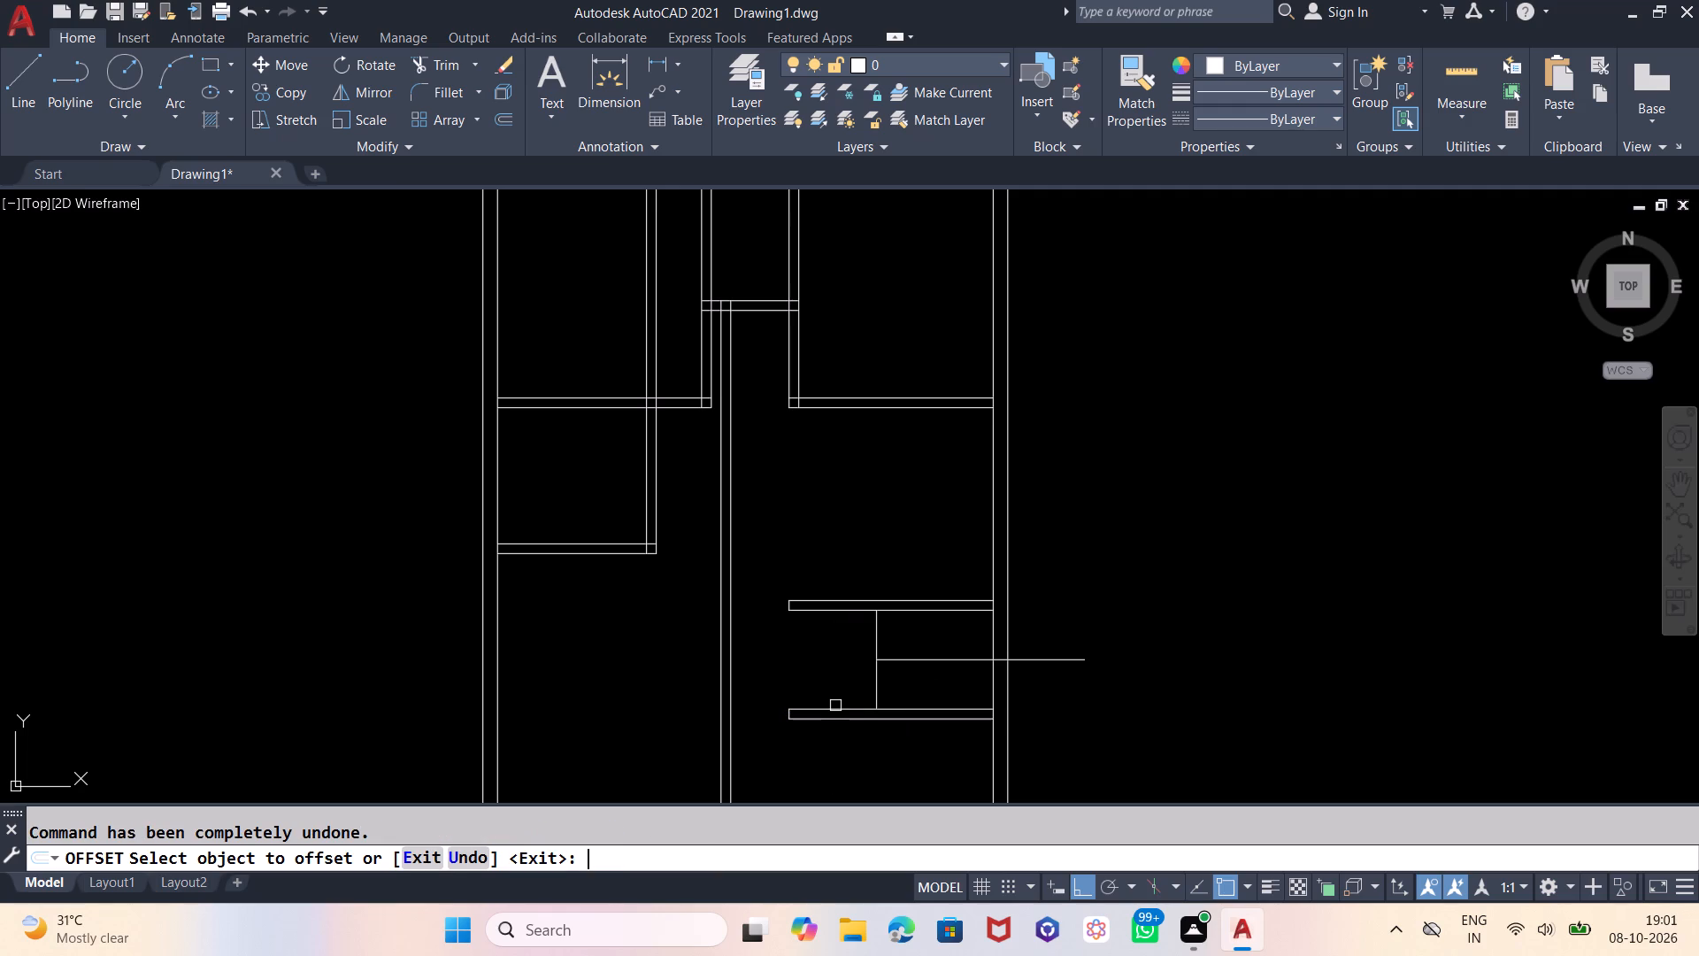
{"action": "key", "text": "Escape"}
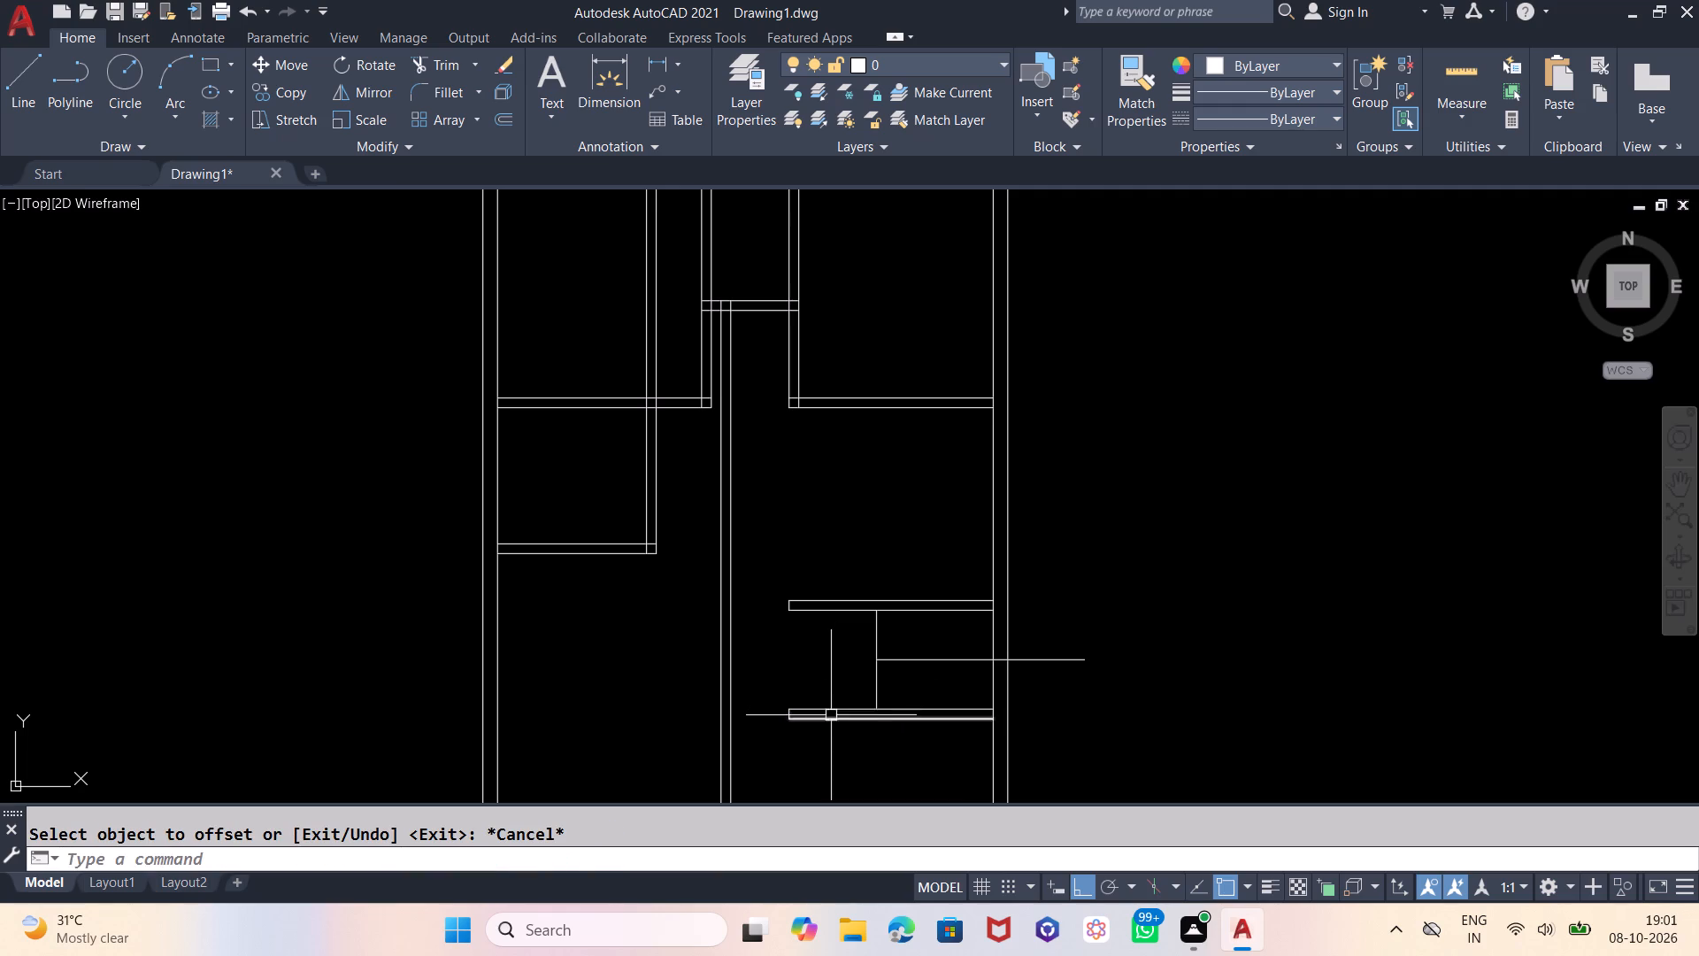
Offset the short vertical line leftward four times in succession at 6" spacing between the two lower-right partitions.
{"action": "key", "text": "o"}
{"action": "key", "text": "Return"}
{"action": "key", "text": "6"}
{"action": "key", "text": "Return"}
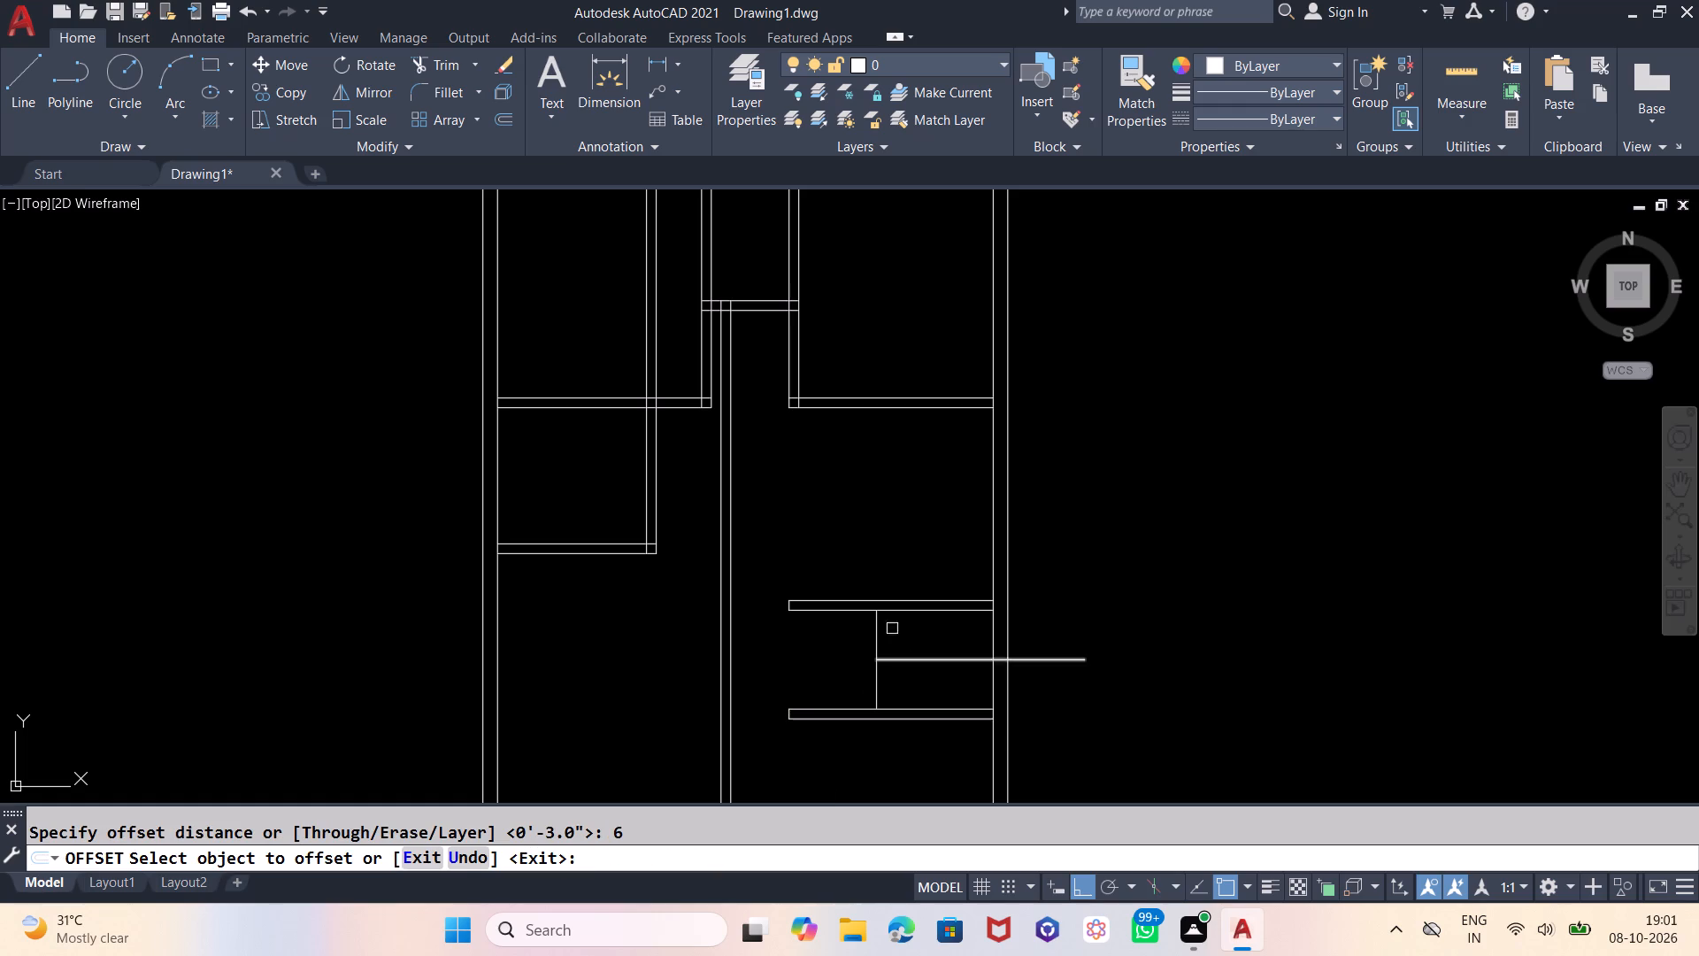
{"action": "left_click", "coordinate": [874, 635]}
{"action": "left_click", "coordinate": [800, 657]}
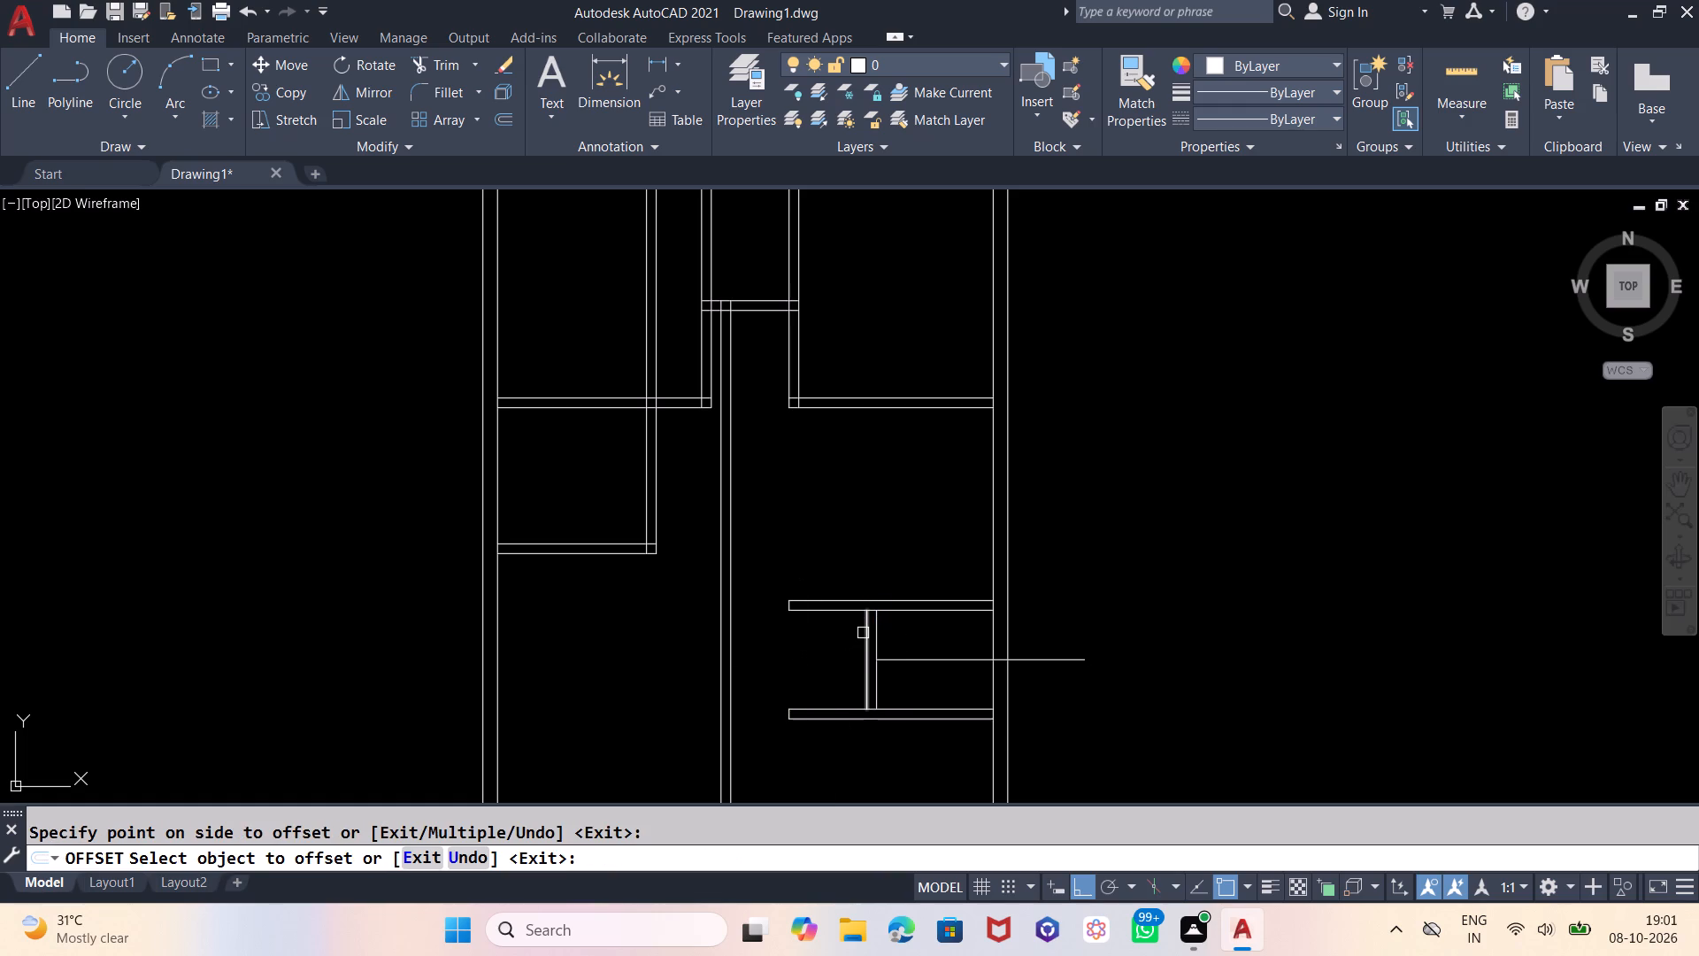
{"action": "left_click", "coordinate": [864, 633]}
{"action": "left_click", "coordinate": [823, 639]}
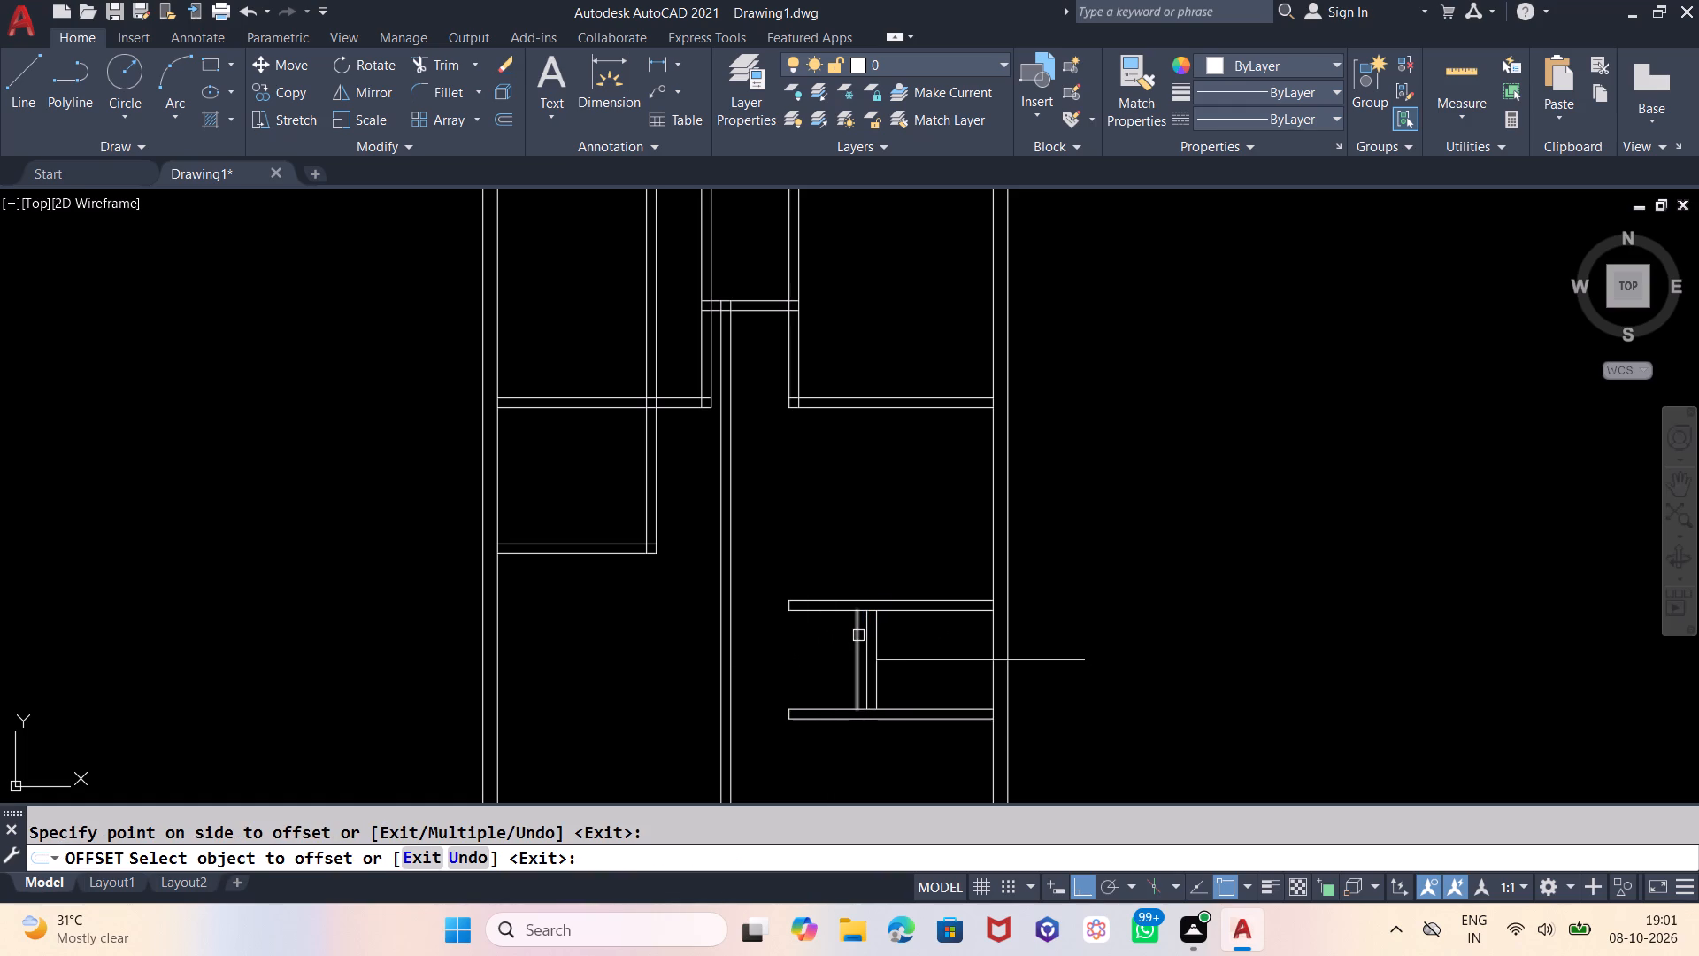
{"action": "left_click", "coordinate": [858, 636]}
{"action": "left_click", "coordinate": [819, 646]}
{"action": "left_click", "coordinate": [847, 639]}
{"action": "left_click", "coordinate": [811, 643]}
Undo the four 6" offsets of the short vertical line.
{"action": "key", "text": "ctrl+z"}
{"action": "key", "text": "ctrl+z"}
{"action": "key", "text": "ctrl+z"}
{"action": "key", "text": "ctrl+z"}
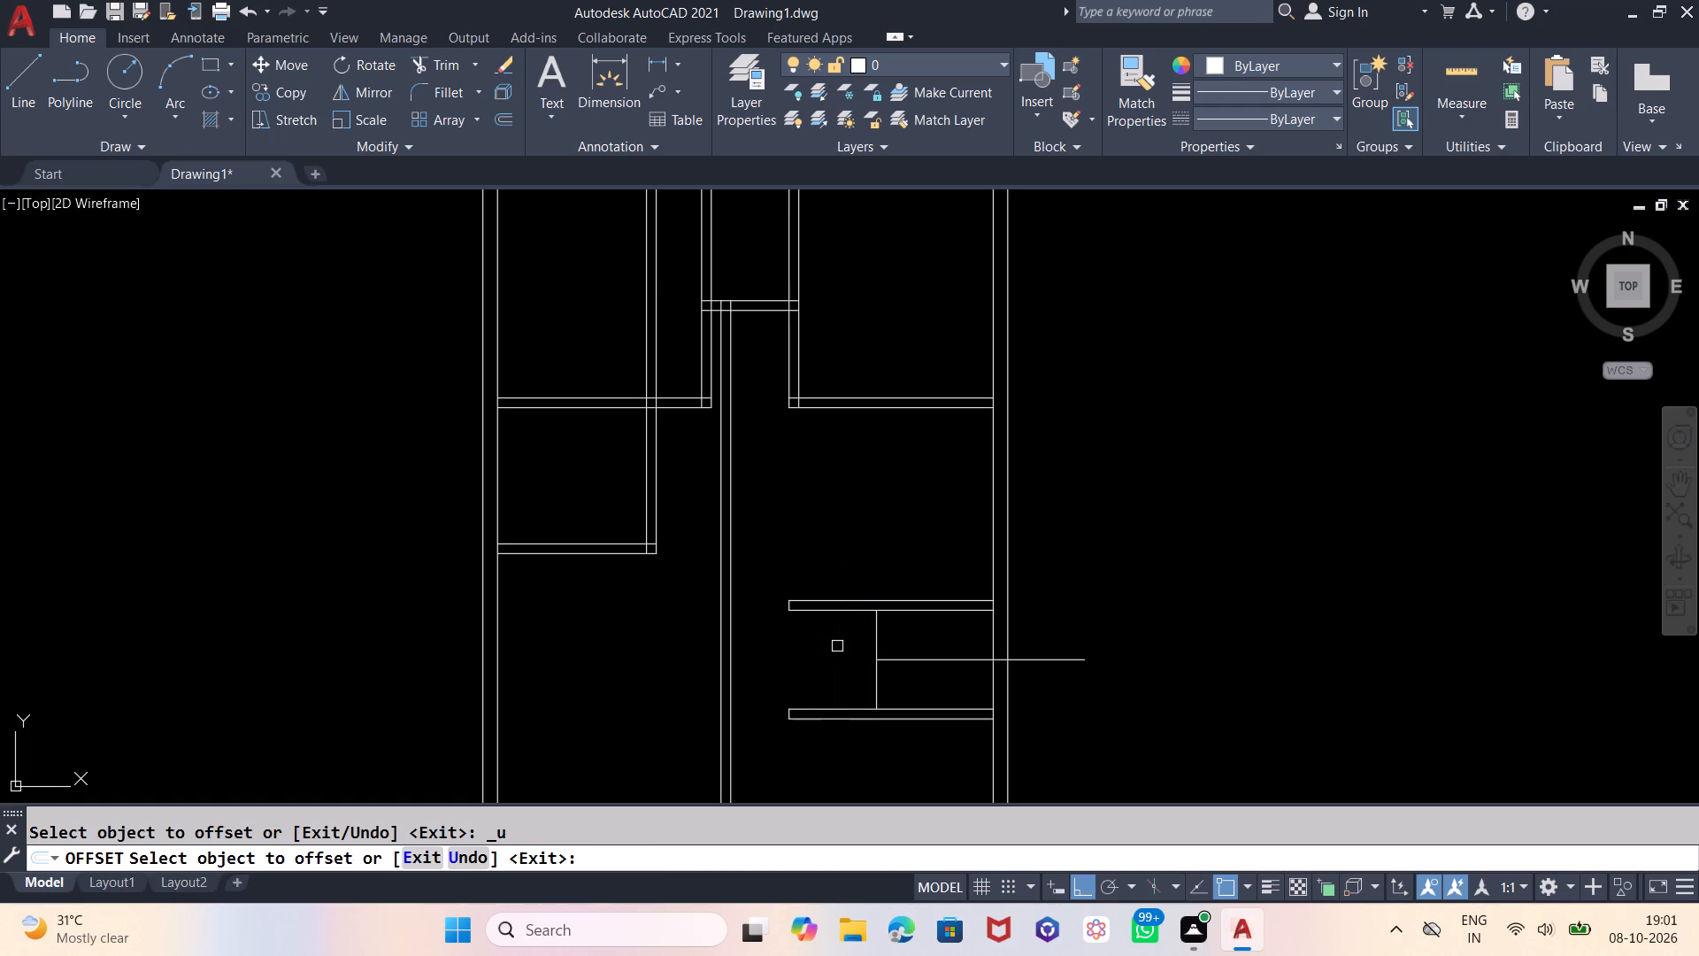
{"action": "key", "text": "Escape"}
Offset the short vertical line leftward six times in succession at 8" spacing, making stair treads between the two lower-right partitions.
{"action": "key", "text": "o"}
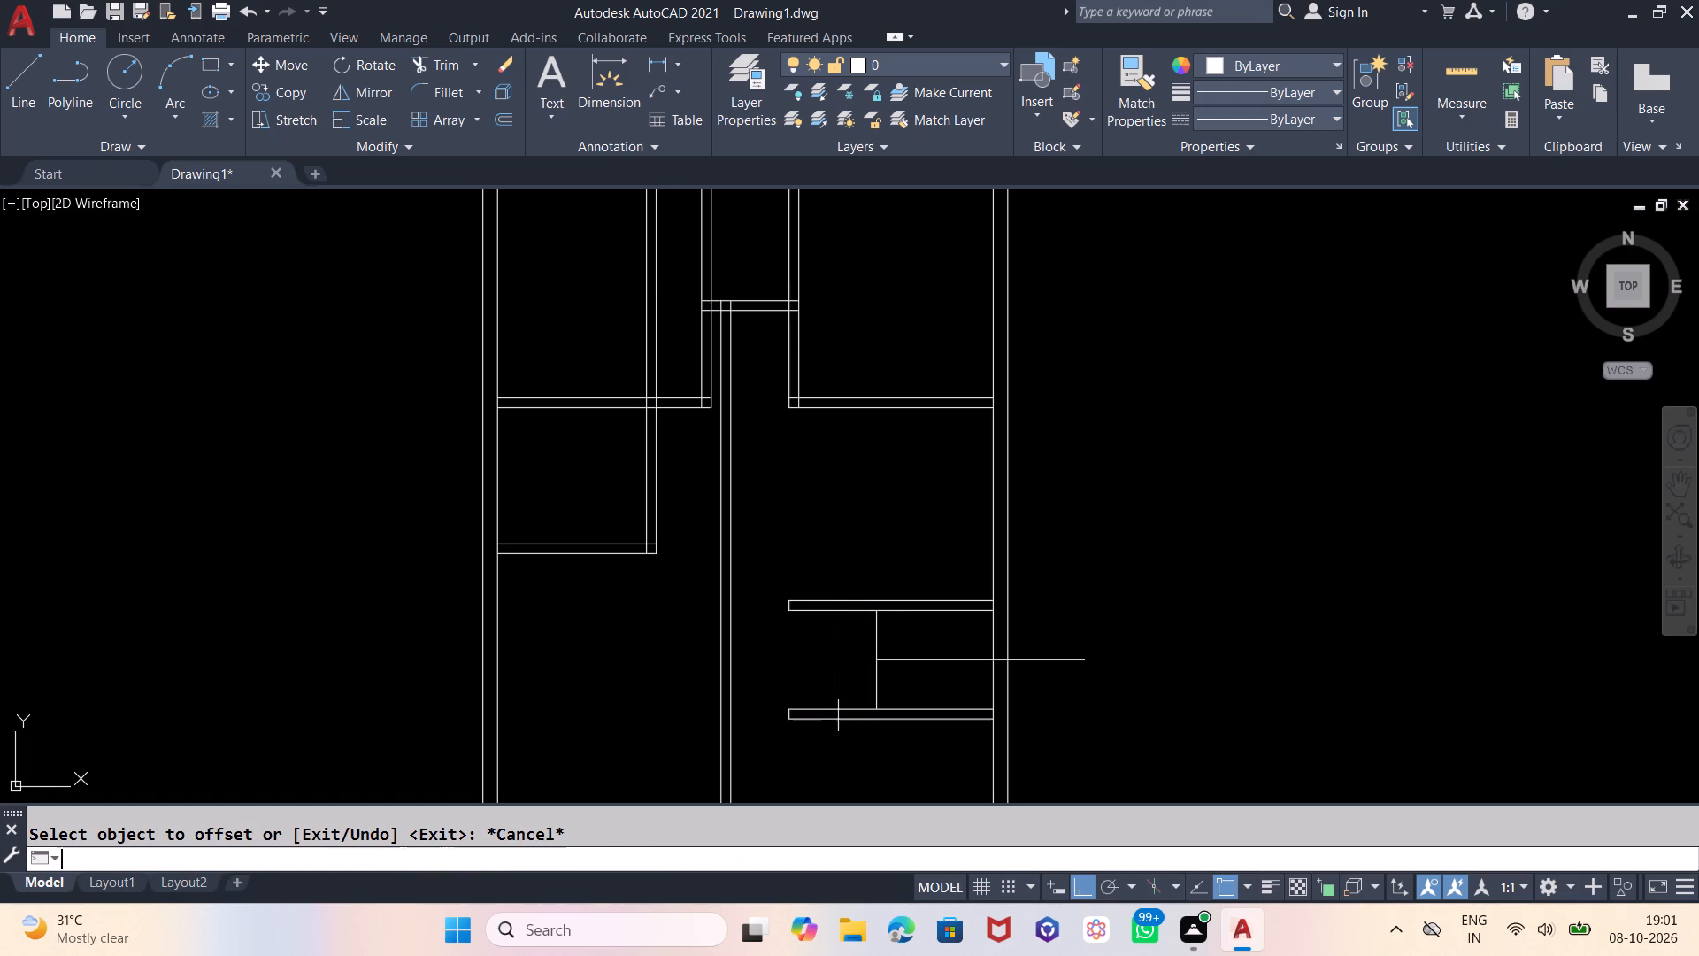
{"action": "key", "text": "Return"}
{"action": "key", "text": "8"}
{"action": "key", "text": "Return"}
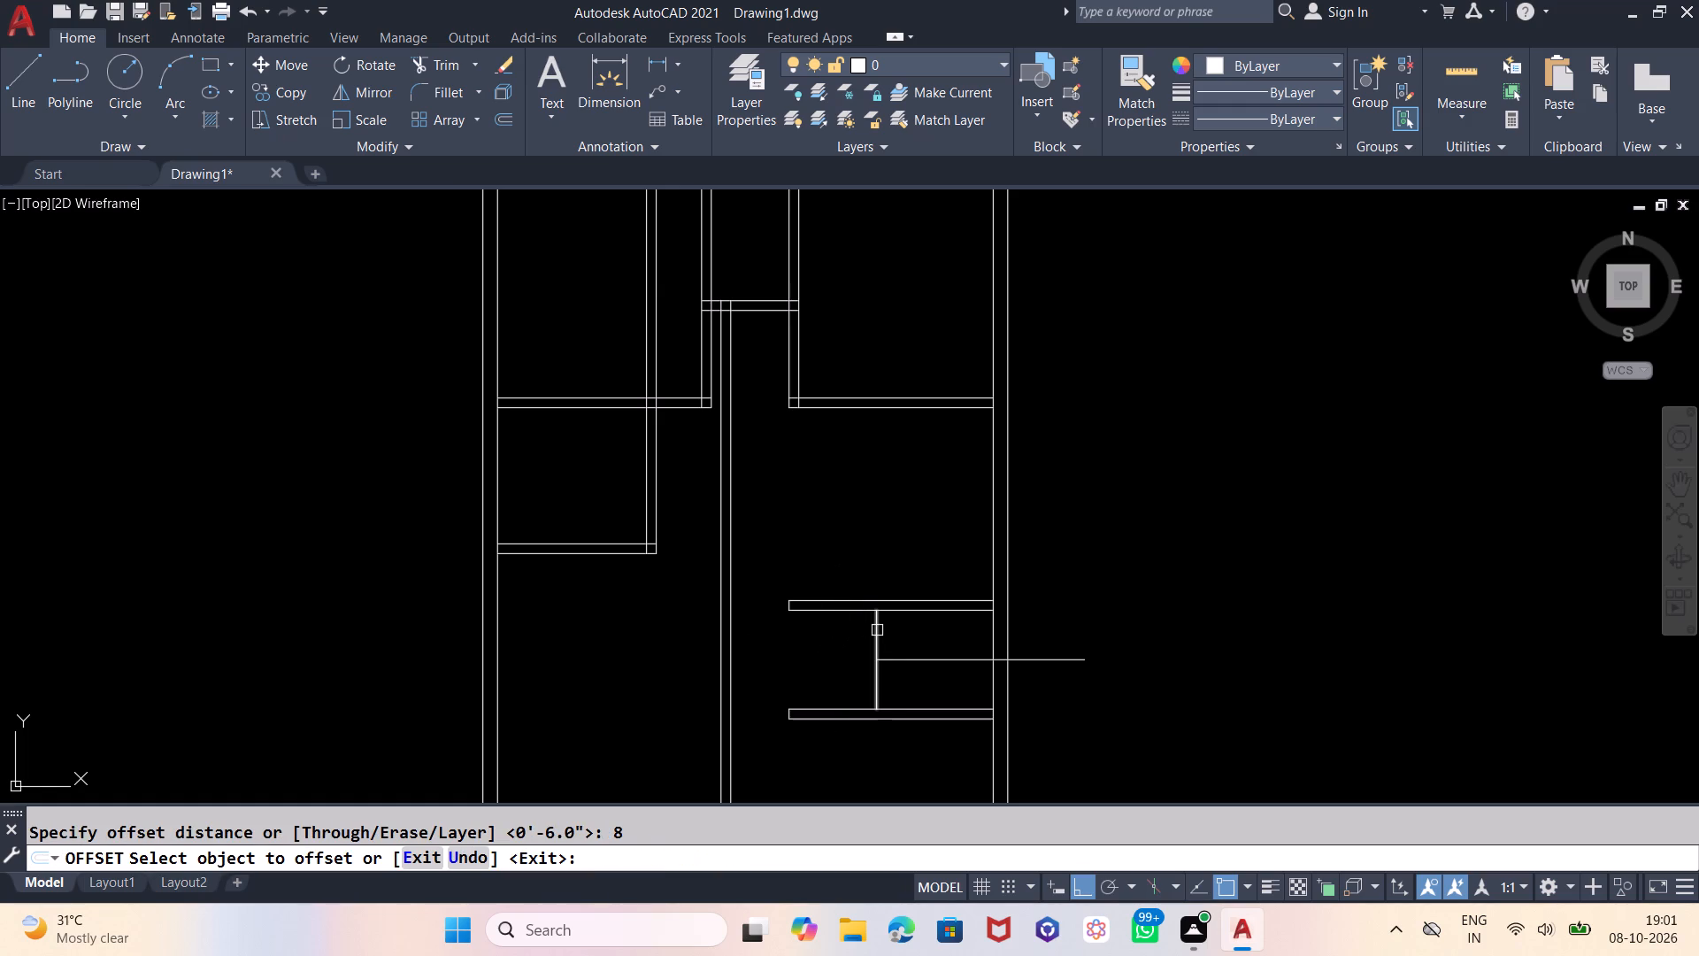
{"action": "left_click", "coordinate": [877, 630]}
{"action": "left_click", "coordinate": [826, 649]}
{"action": "left_click", "coordinate": [864, 634]}
{"action": "left_click", "coordinate": [822, 644]}
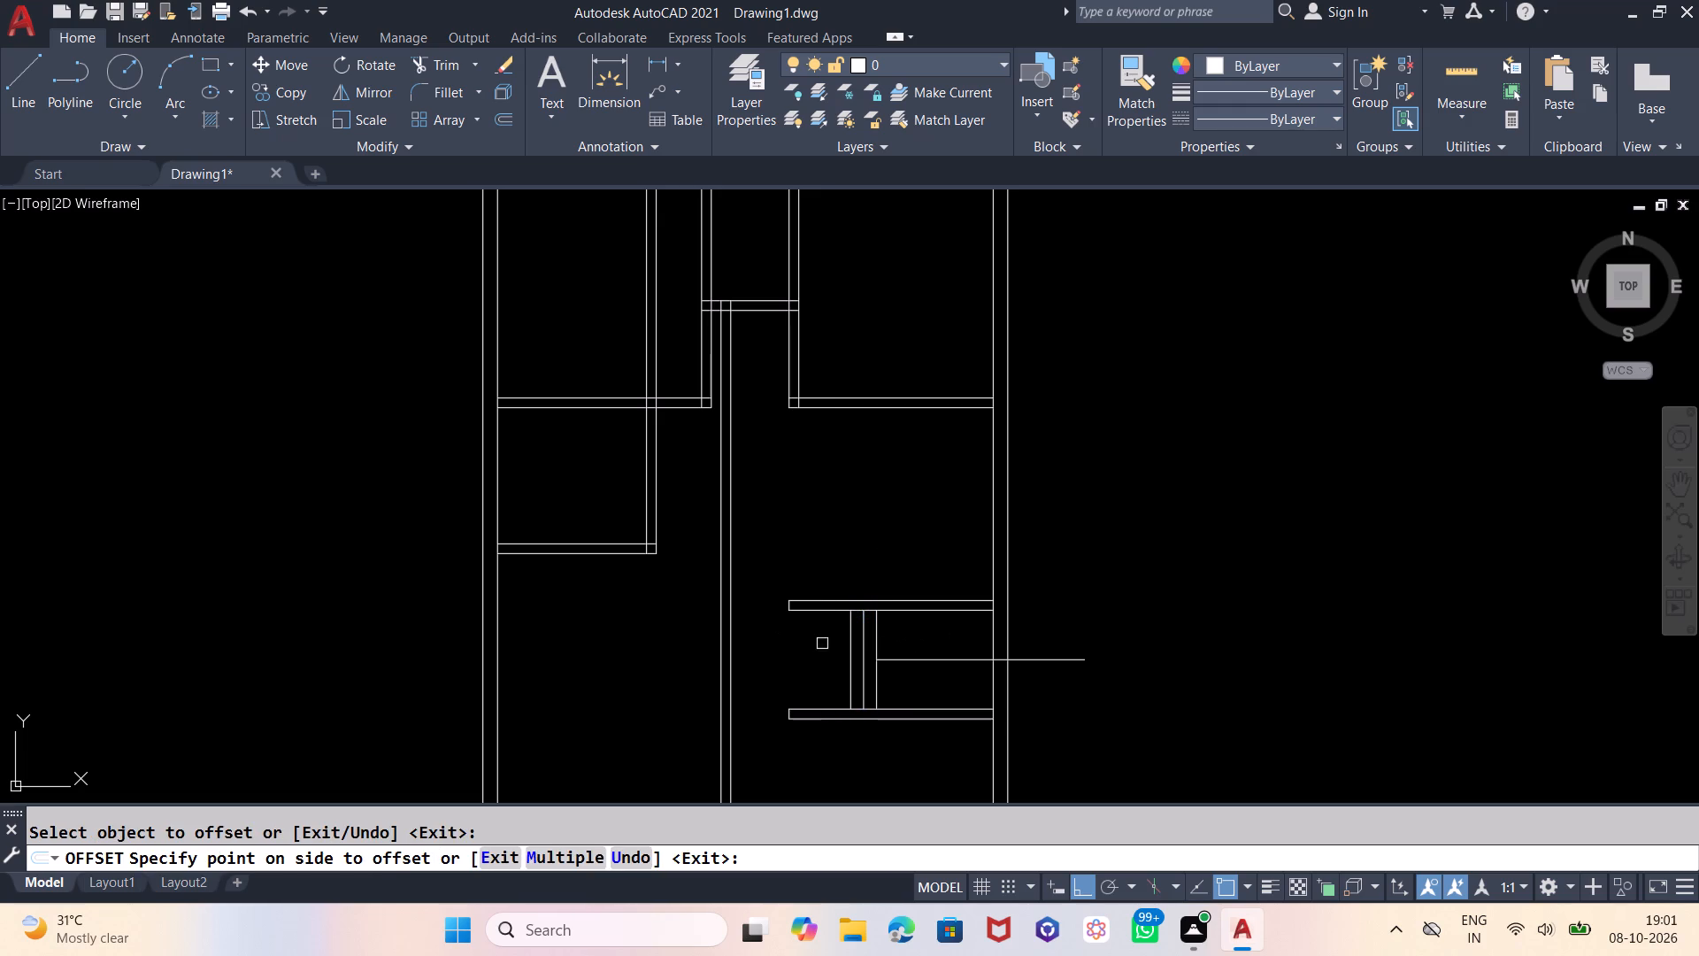
{"action": "left_click", "coordinate": [849, 641]}
{"action": "left_click", "coordinate": [799, 653]}
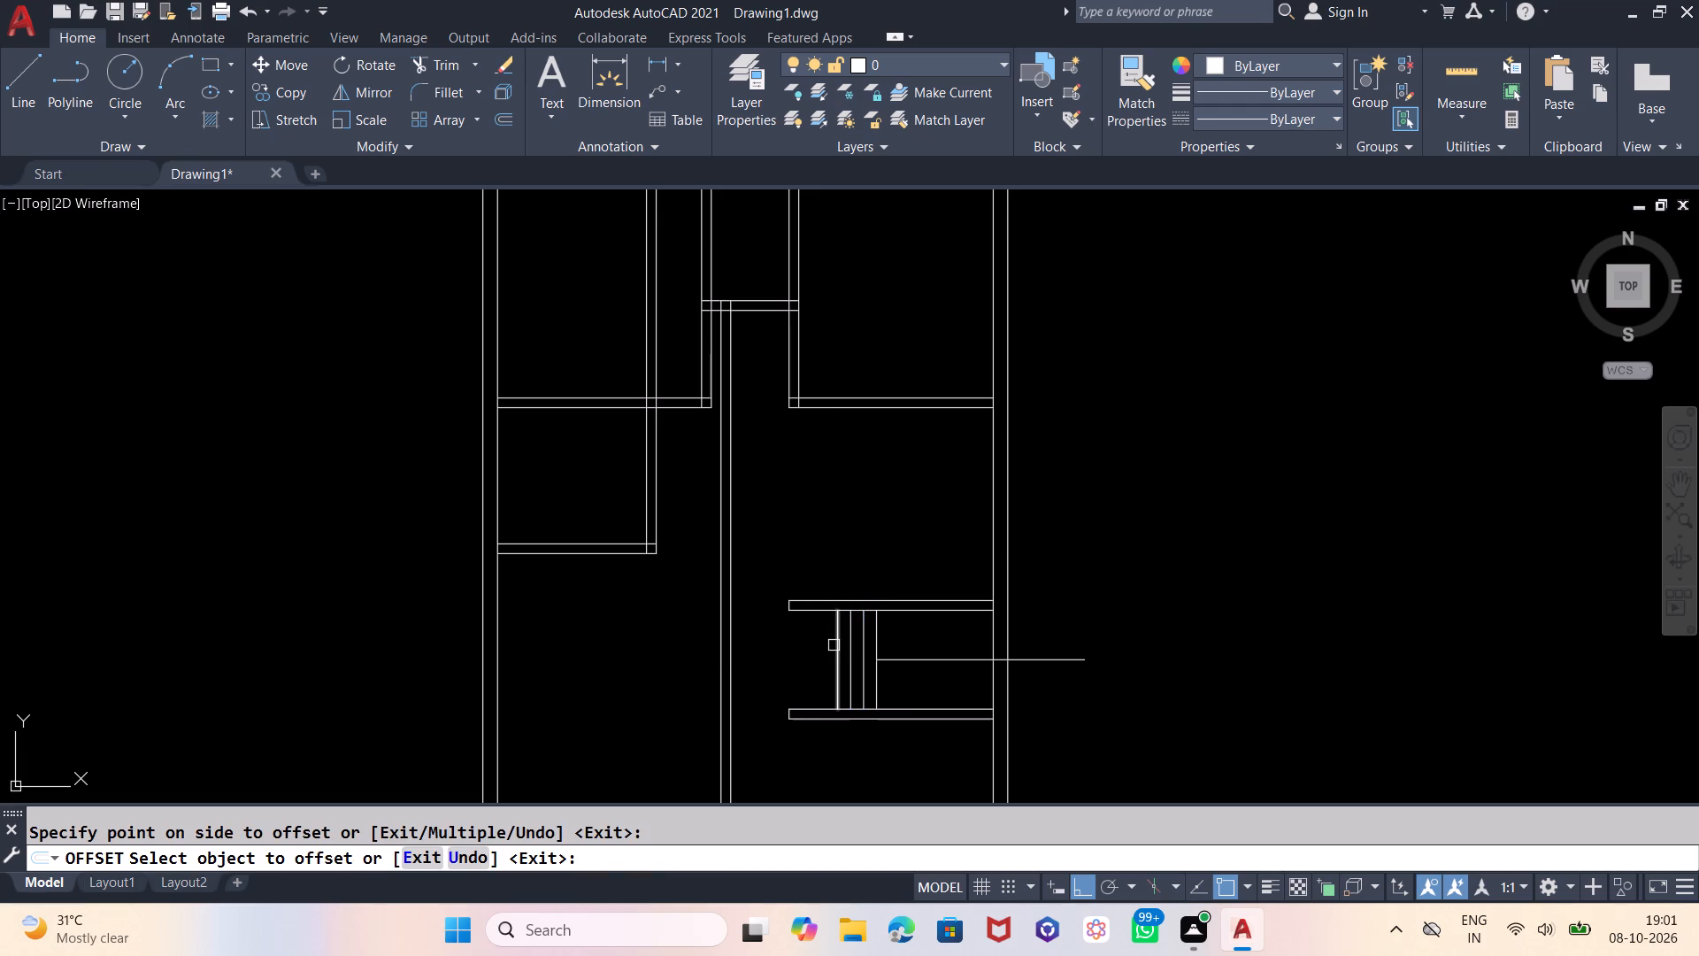
{"action": "left_click", "coordinate": [834, 645]}
{"action": "left_click", "coordinate": [797, 655]}
{"action": "left_click", "coordinate": [825, 645]}
{"action": "left_click", "coordinate": [787, 655]}
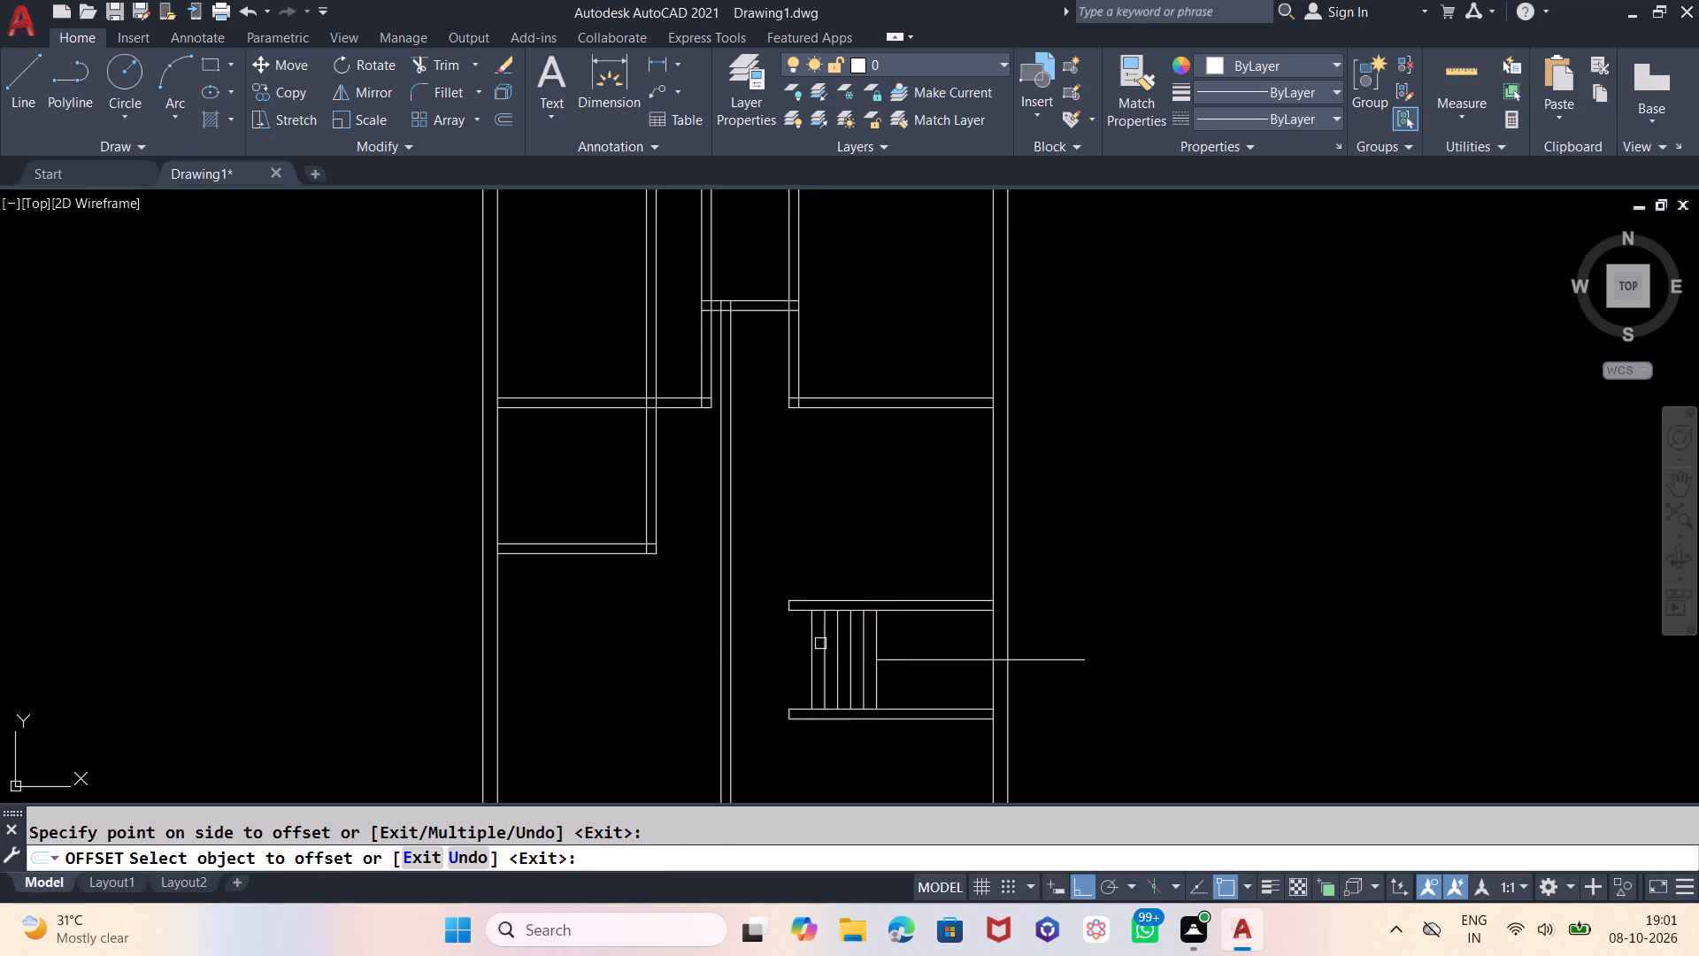
{"action": "left_click", "coordinate": [812, 650]}
{"action": "left_click", "coordinate": [802, 650]}
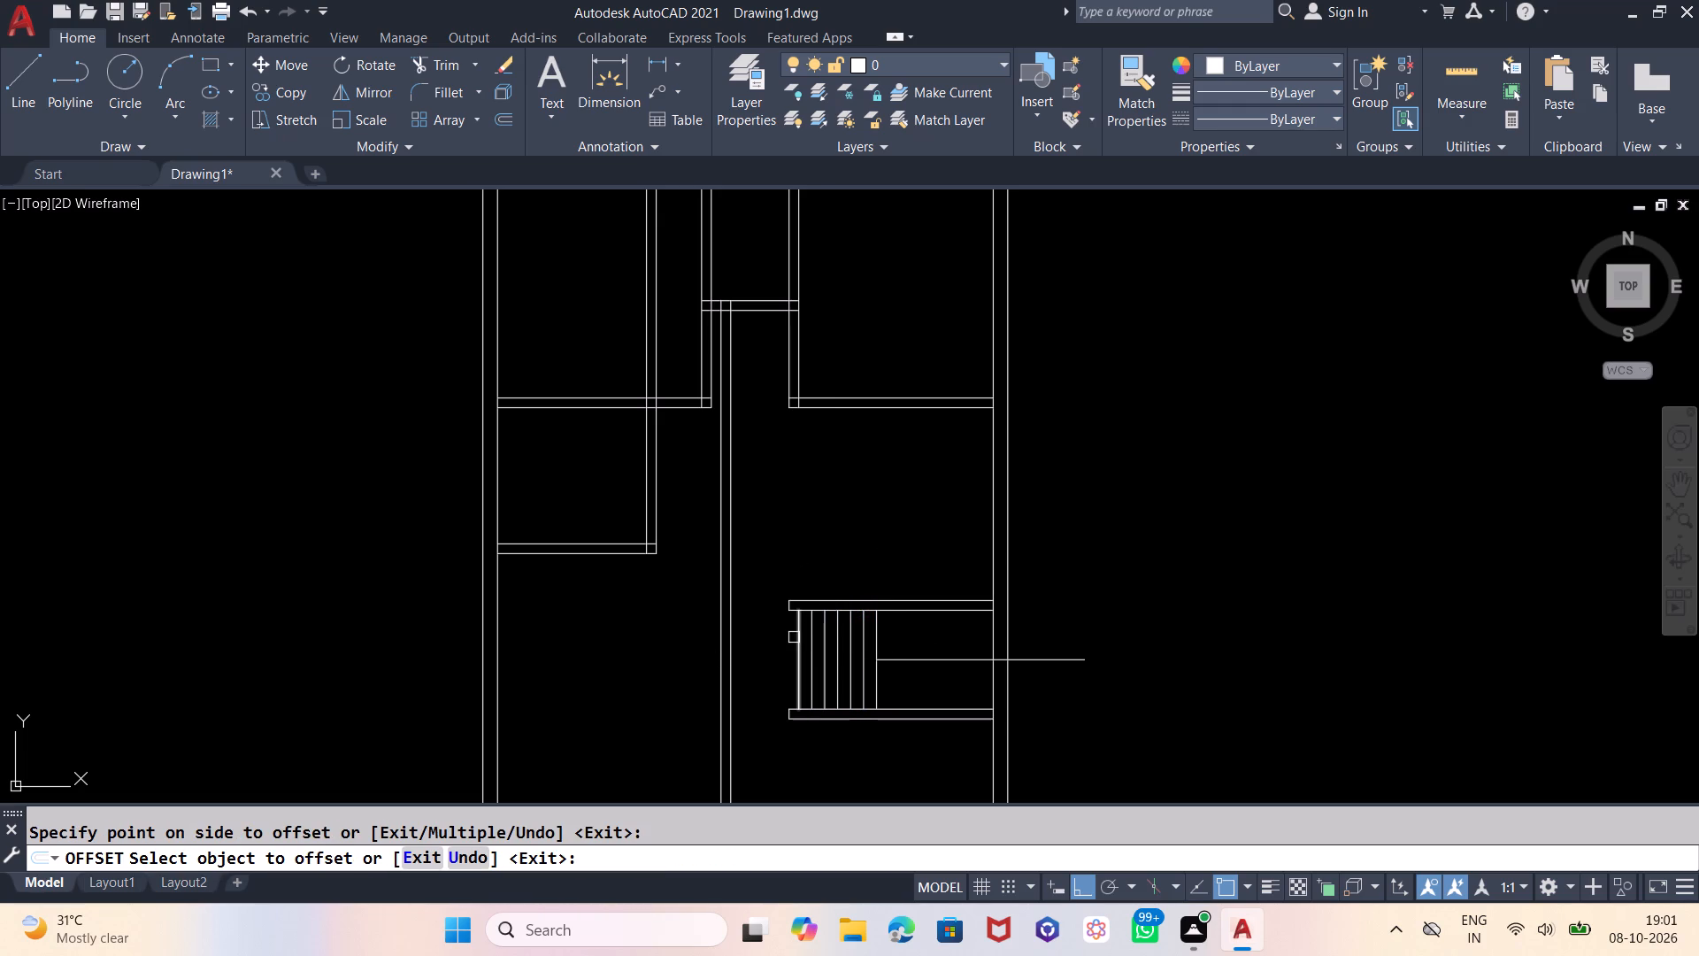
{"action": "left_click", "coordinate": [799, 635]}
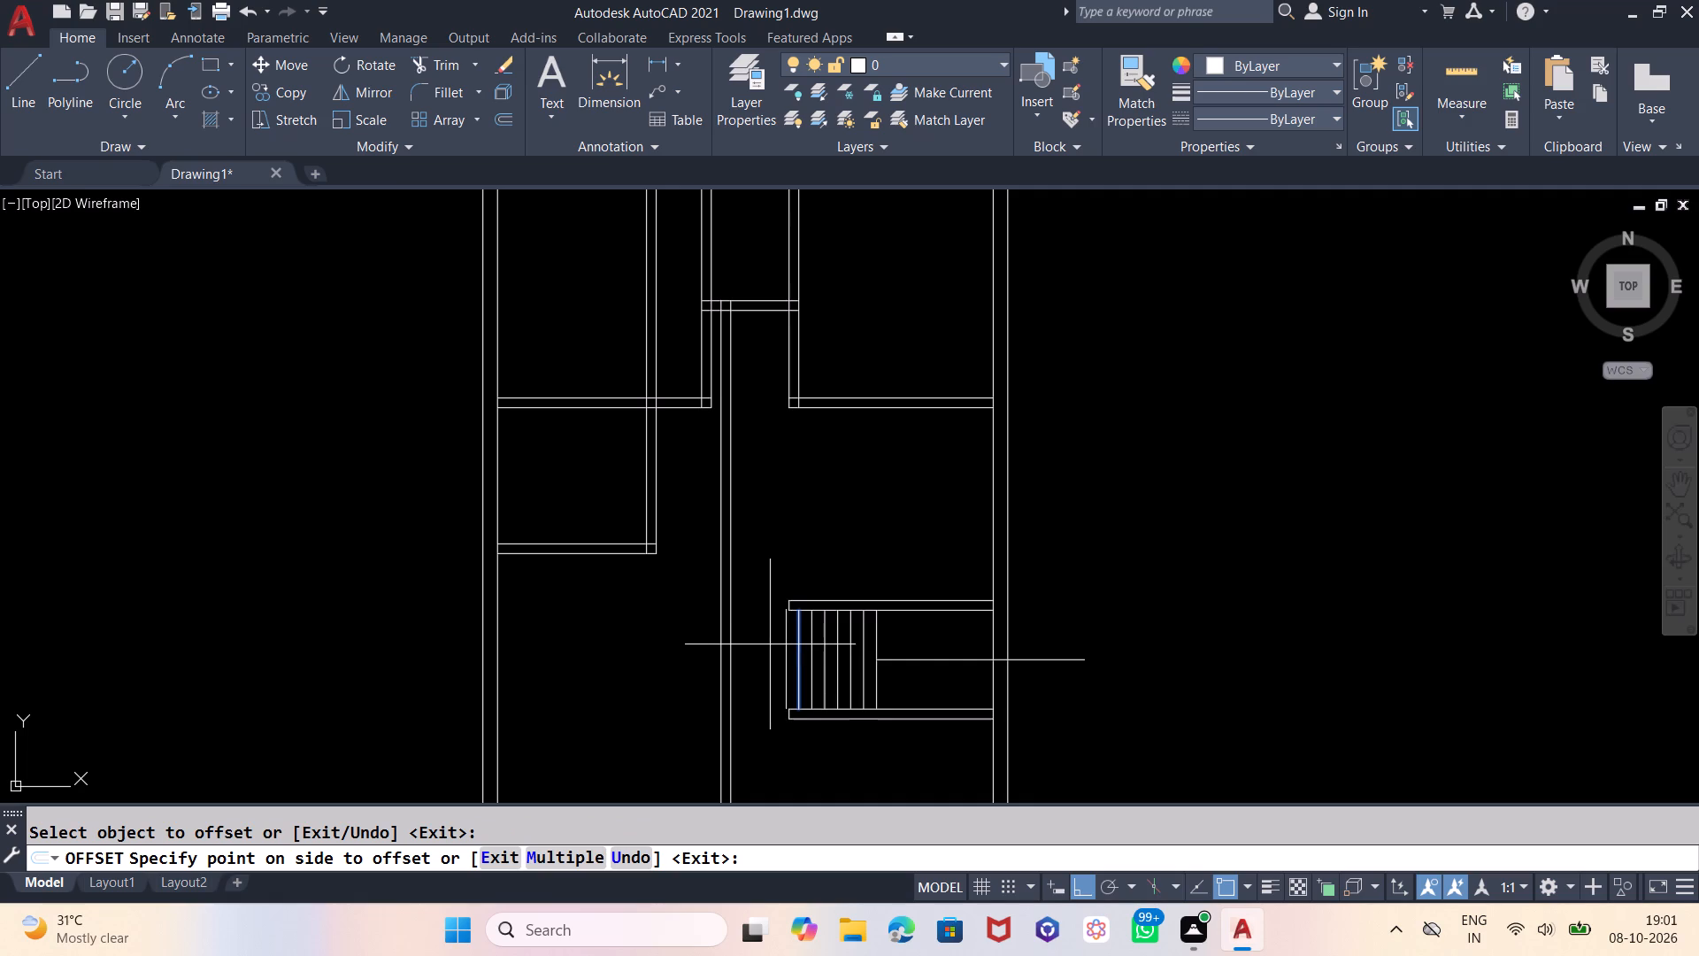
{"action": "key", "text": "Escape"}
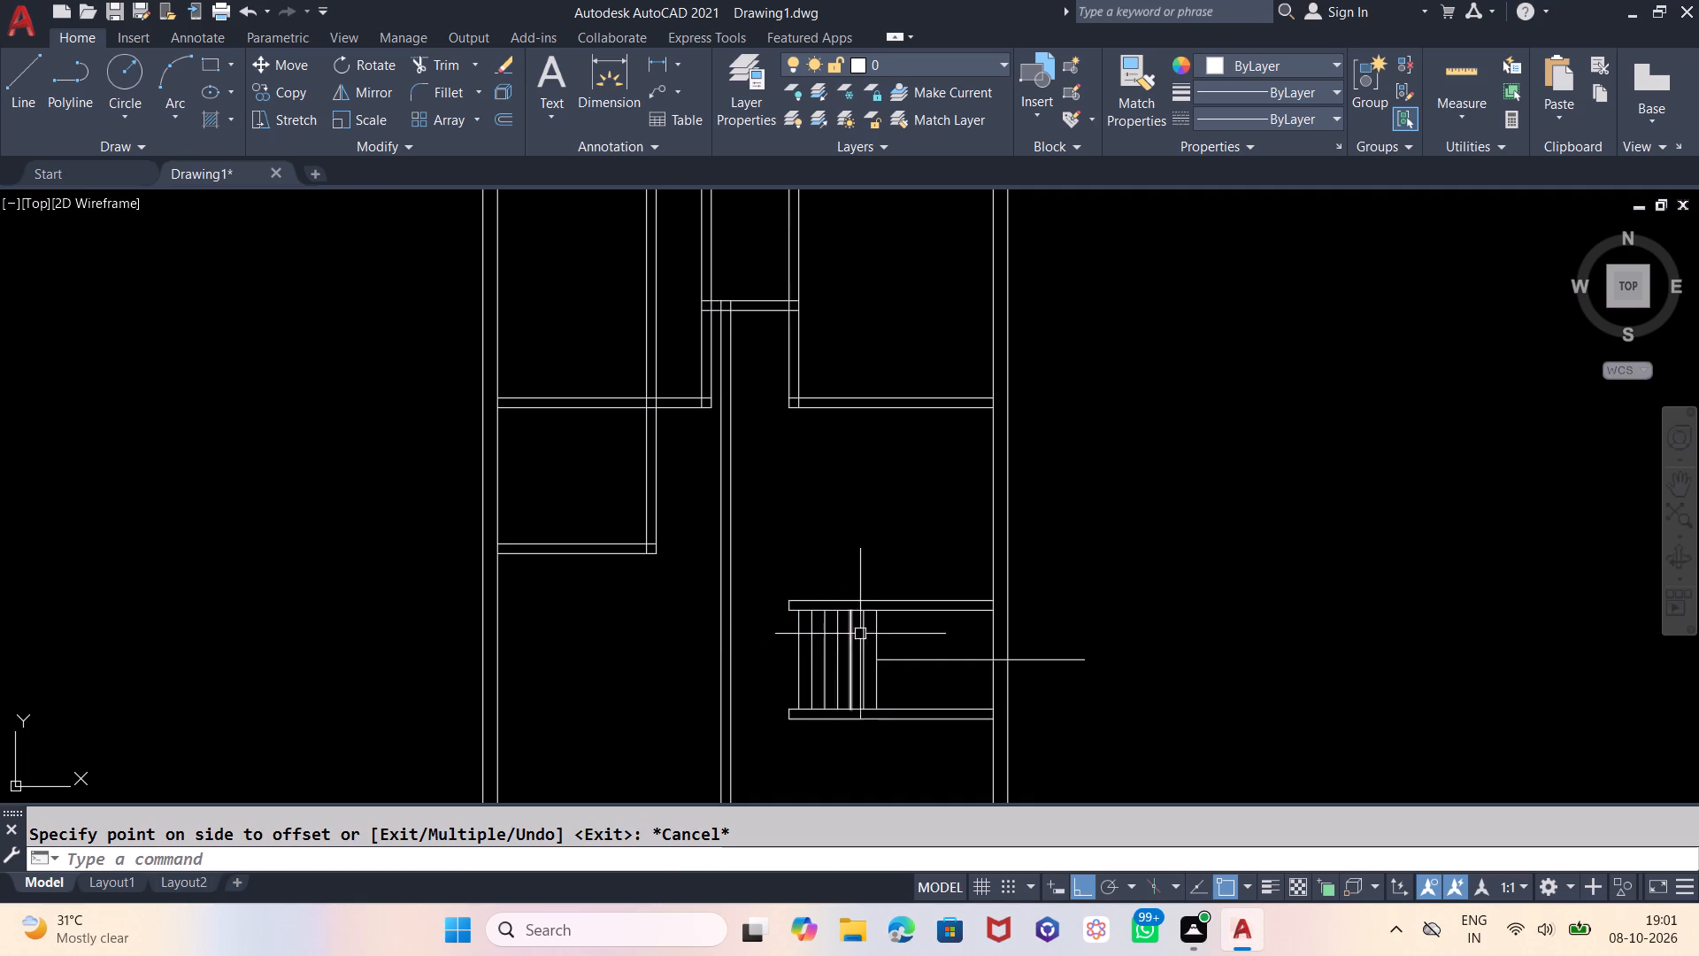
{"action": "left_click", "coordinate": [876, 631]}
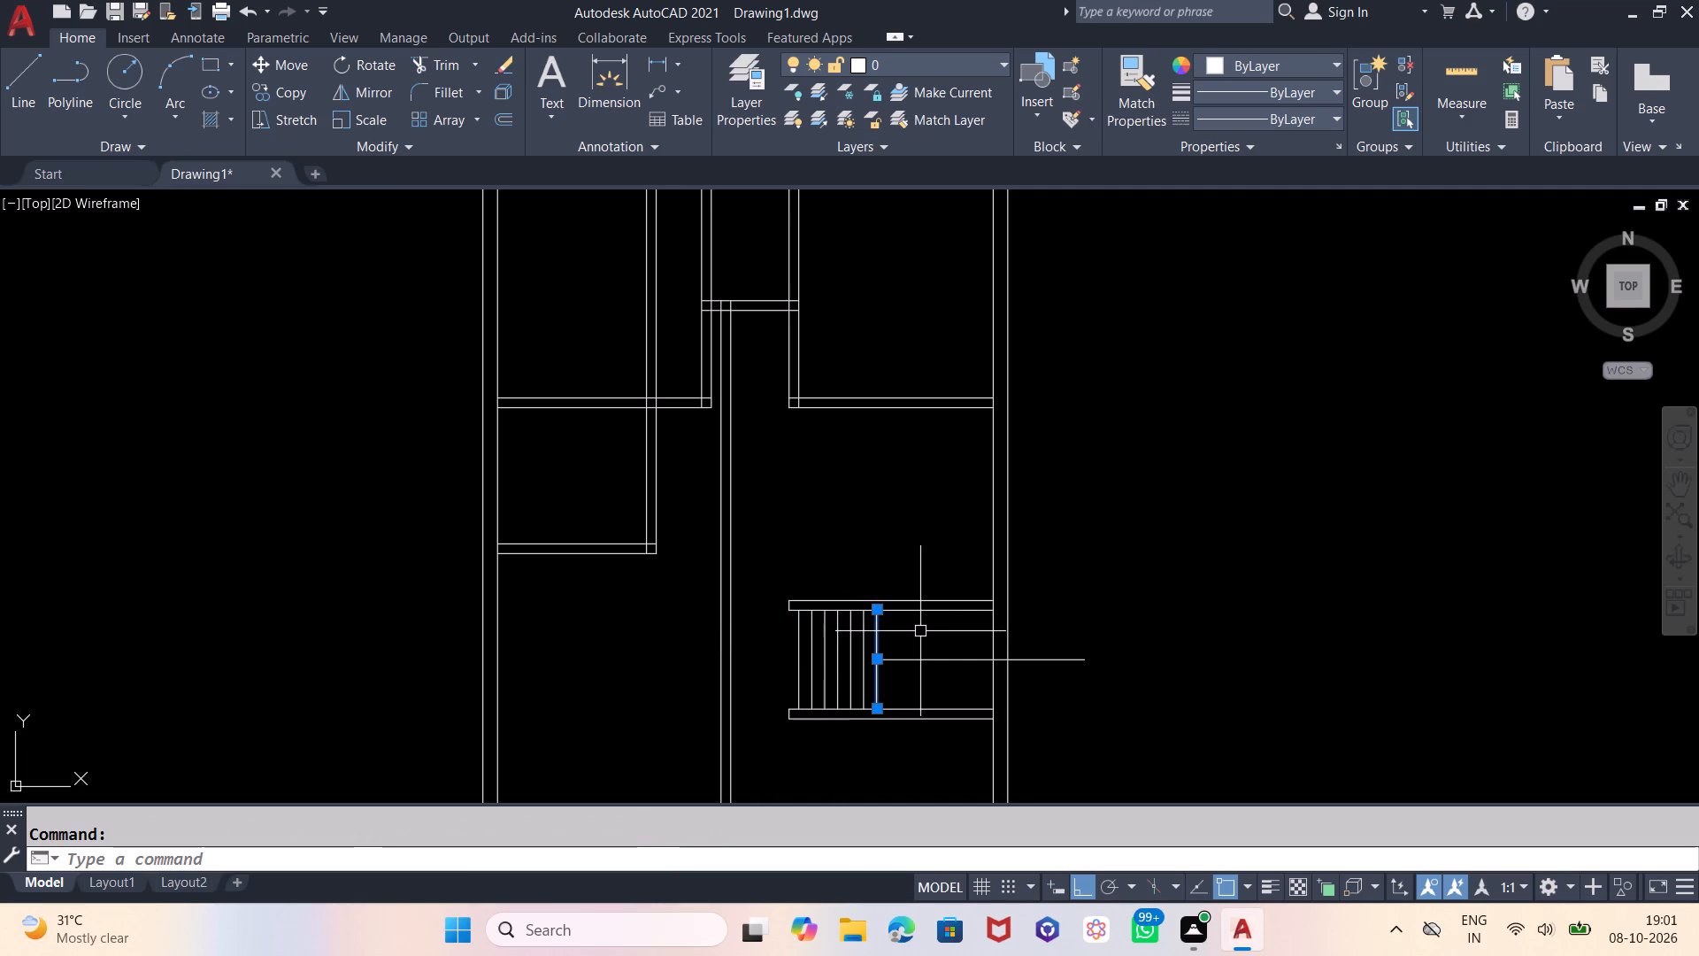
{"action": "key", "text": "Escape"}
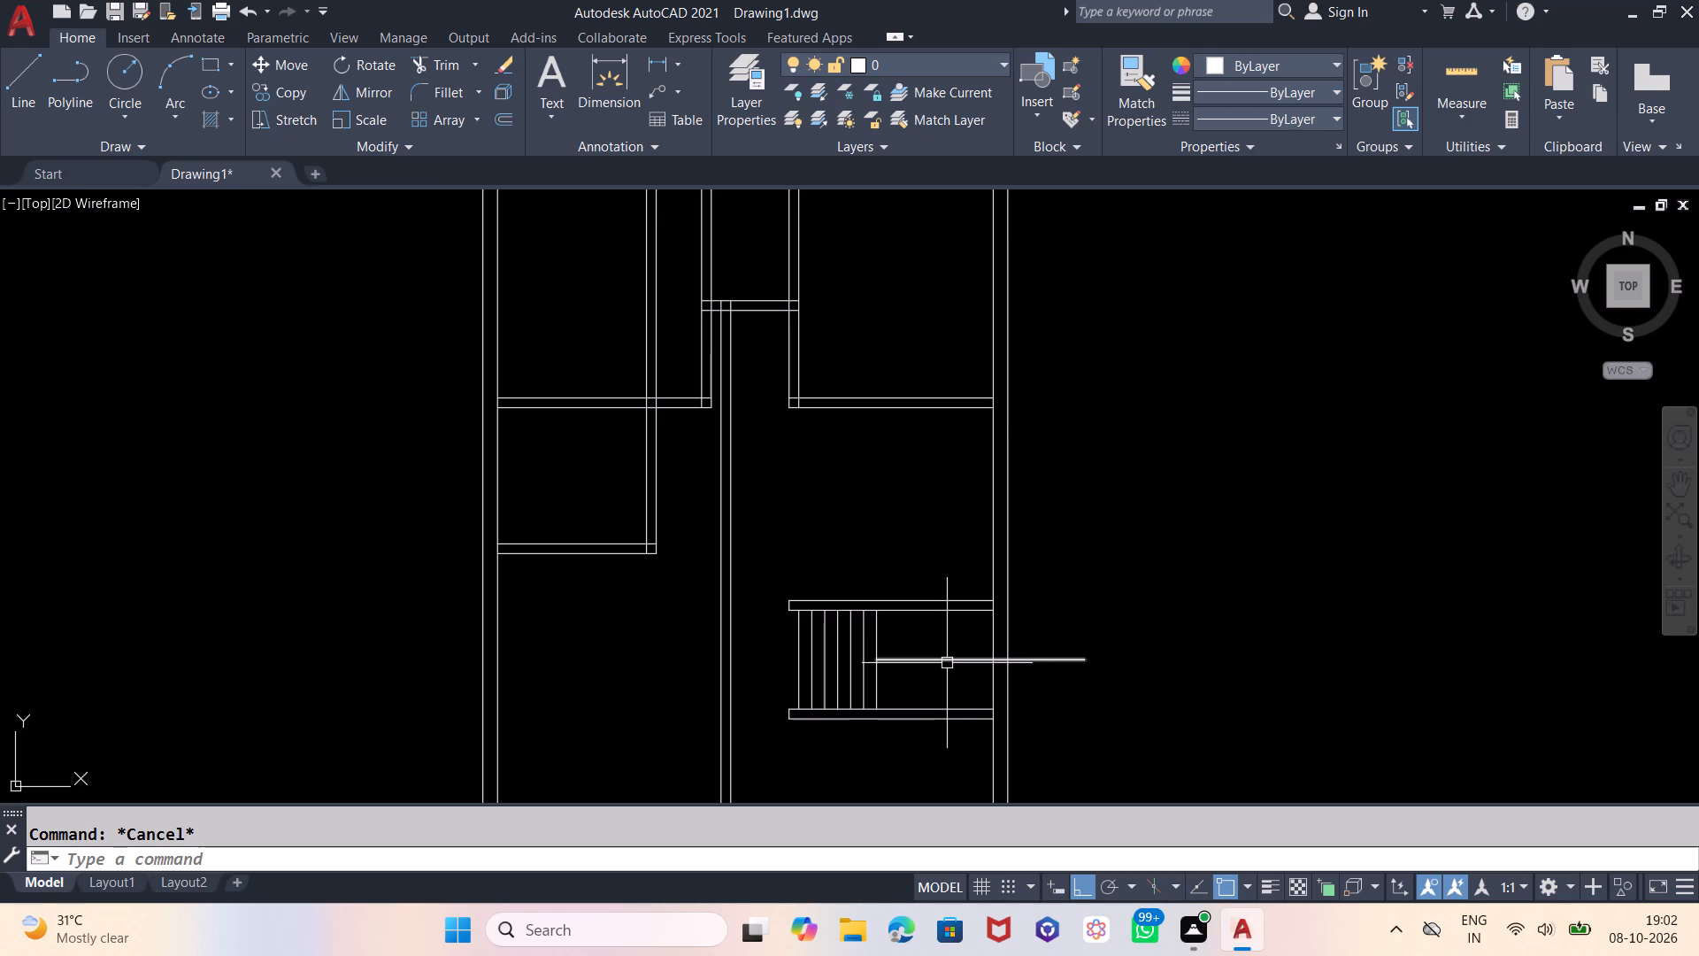
Offset the rightmost stair tread line rightward five times in succession at 8" spacing, toward the right outer wall.
{"action": "key", "text": "o"}
{"action": "key", "text": "Return"}
{"action": "key", "text": "8"}
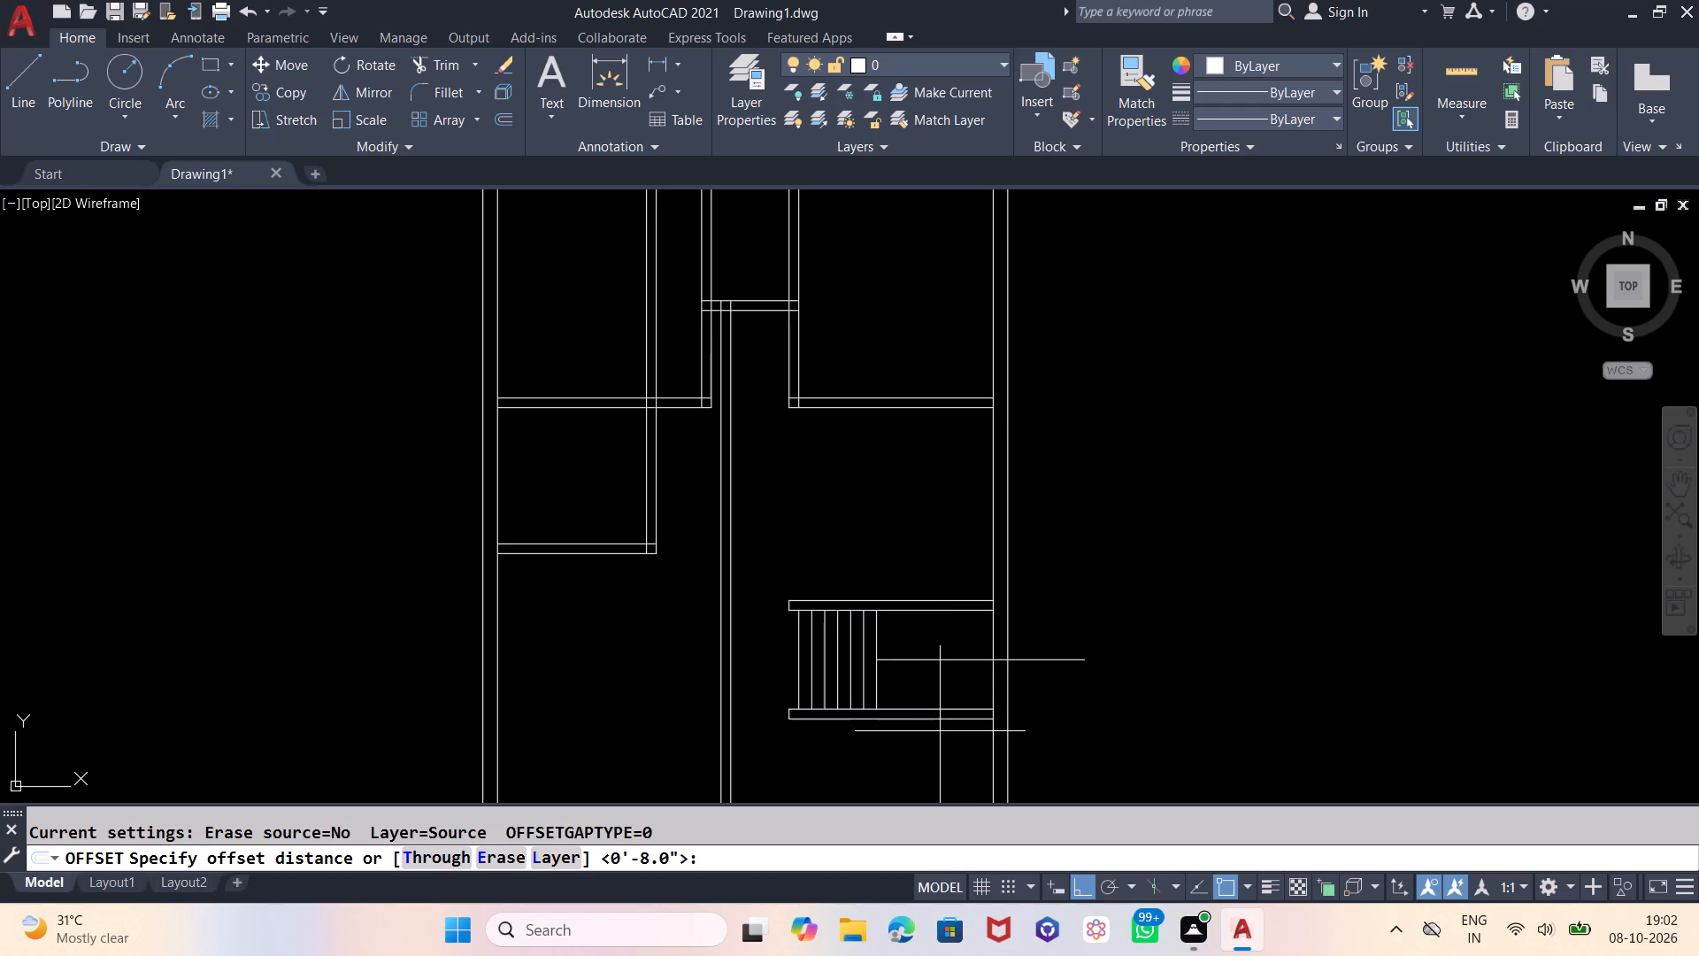
{"action": "key", "text": "Return"}
{"action": "left_click", "coordinate": [880, 636]}
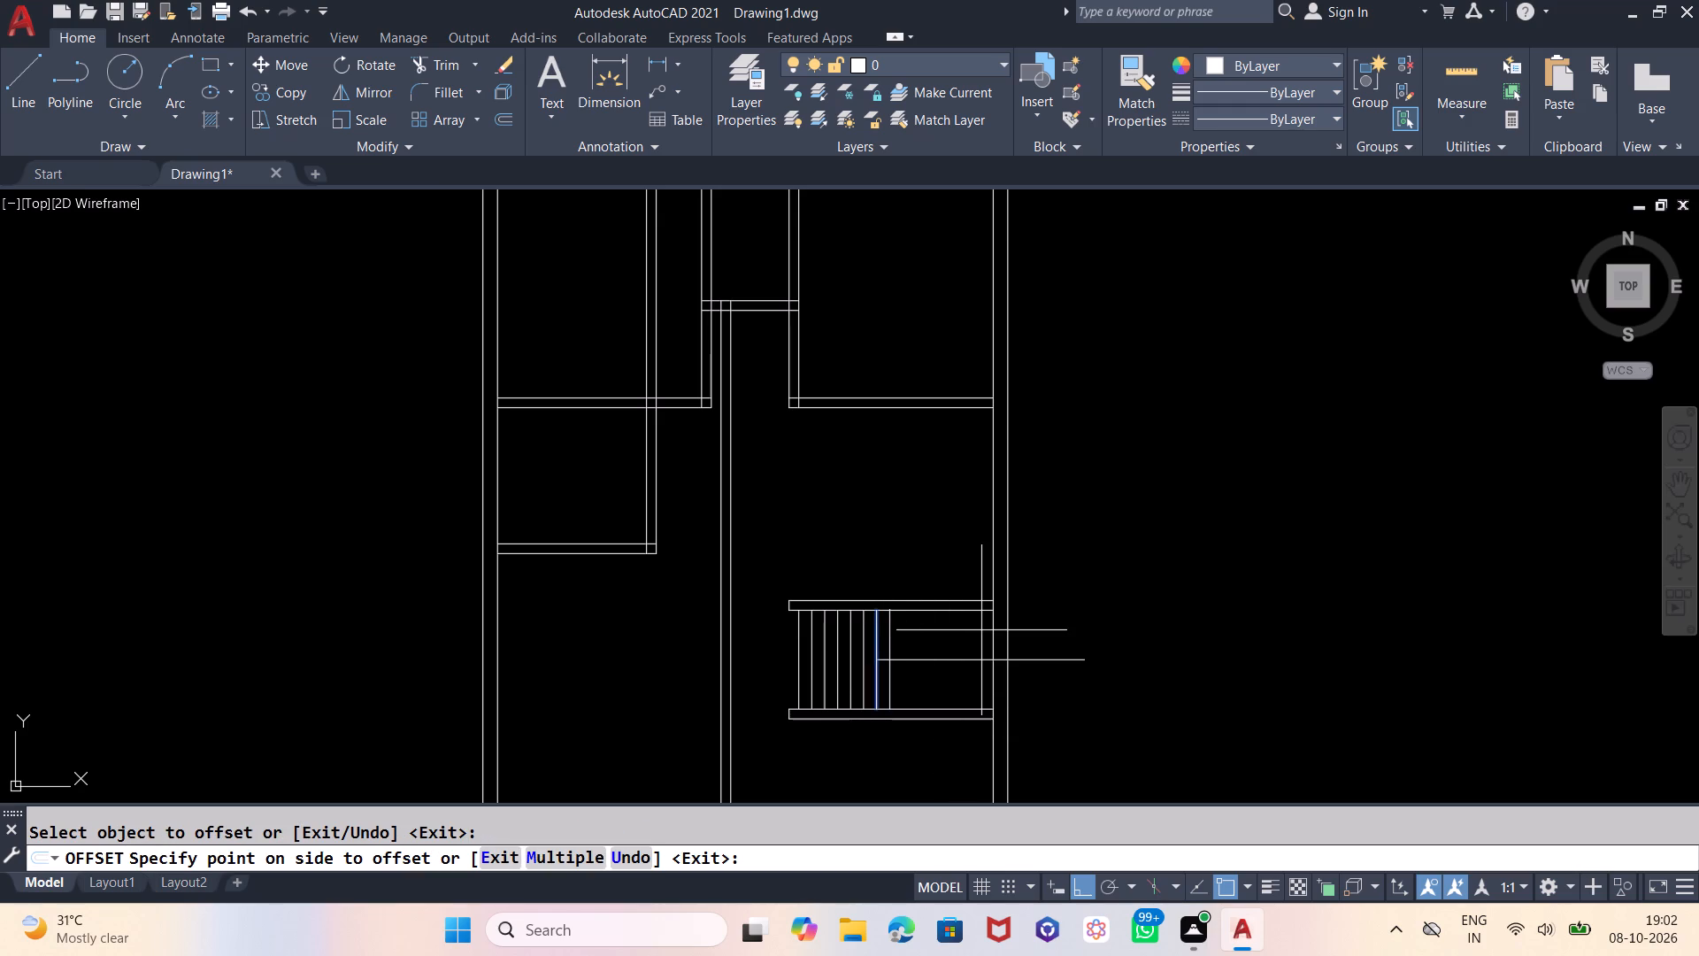
{"action": "left_click", "coordinate": [965, 631]}
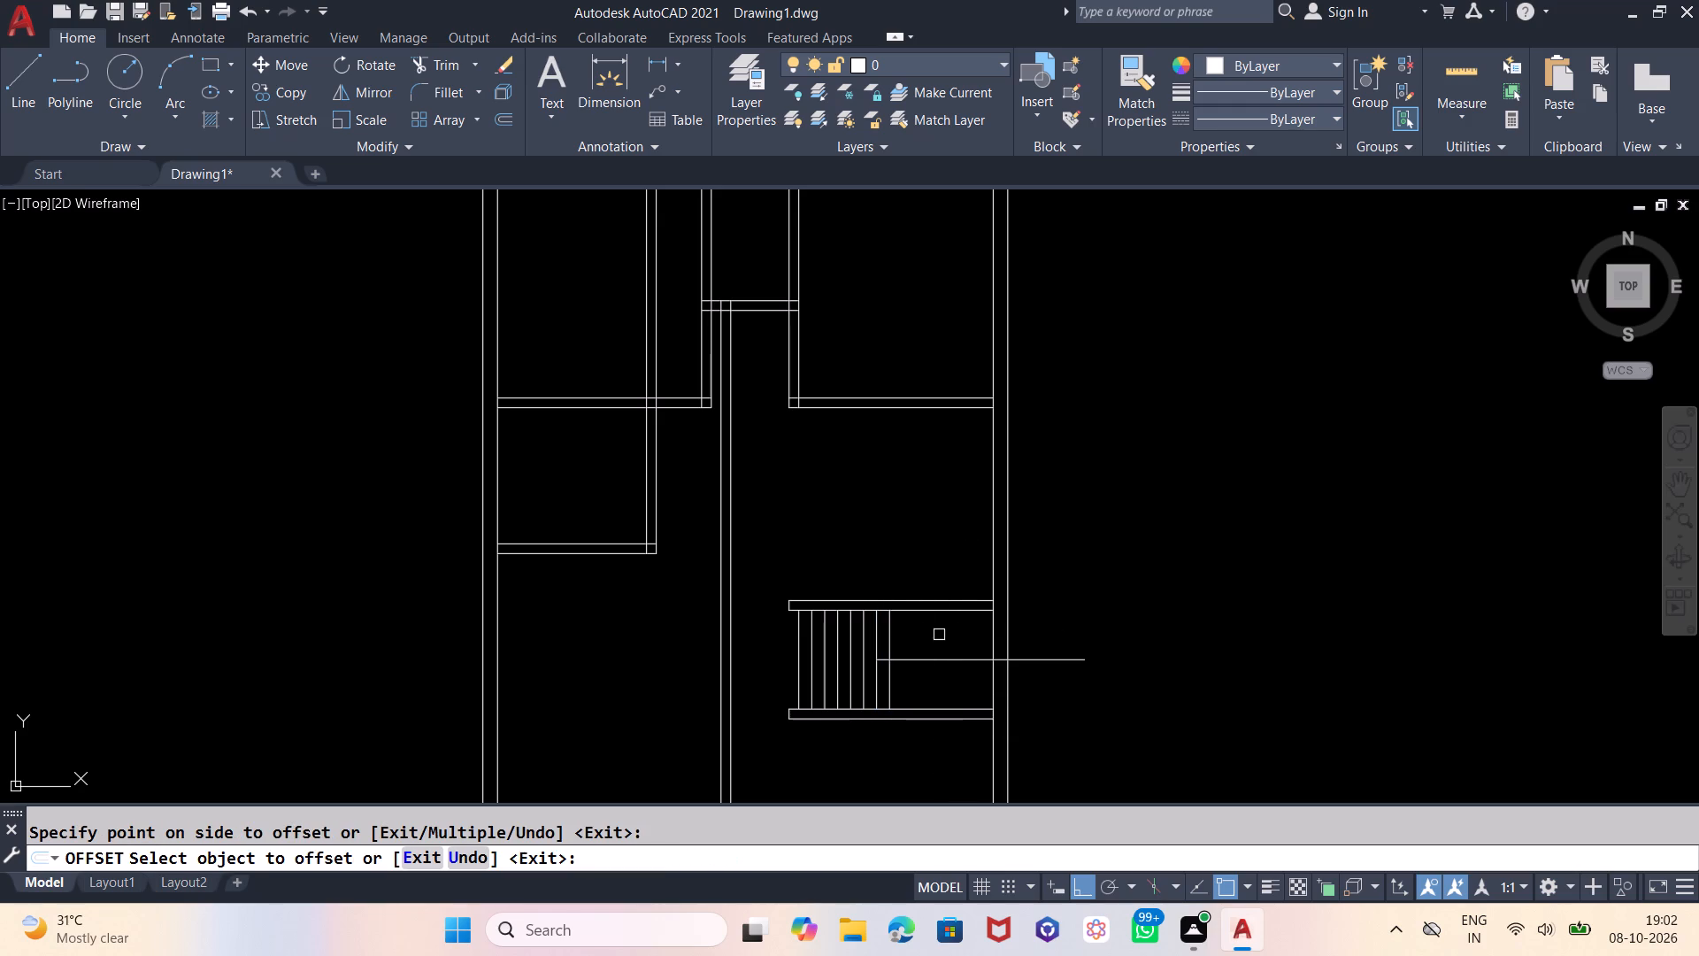
{"action": "left_click", "coordinate": [886, 630]}
{"action": "left_click", "coordinate": [945, 627]}
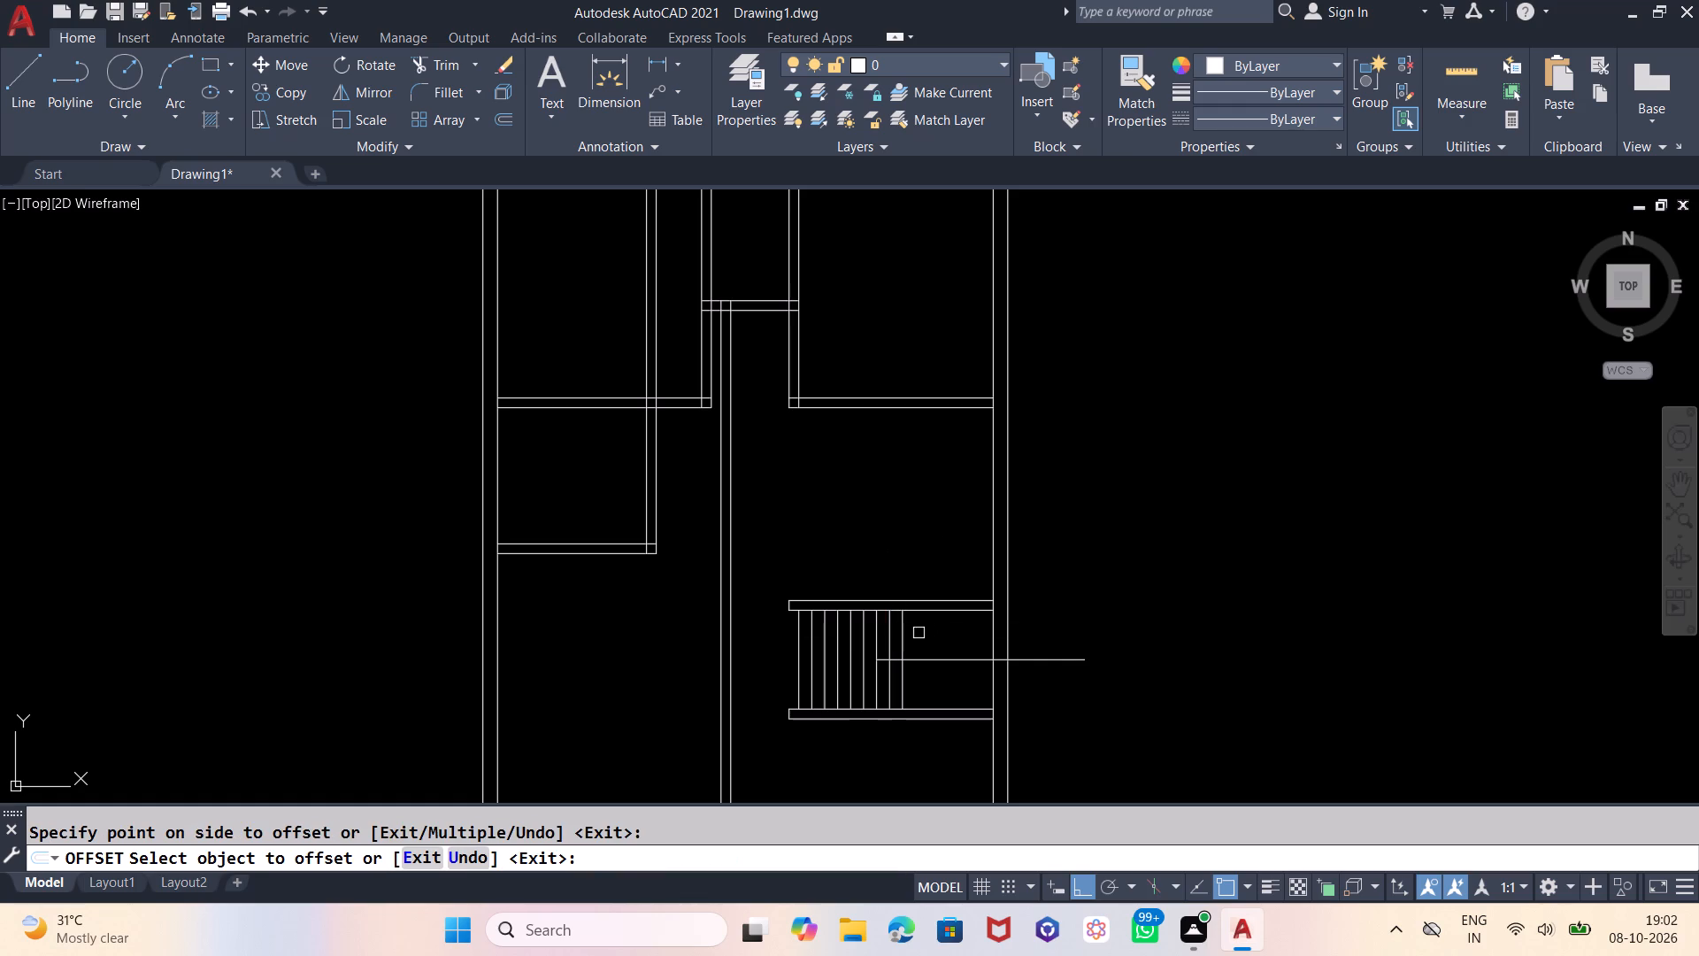
{"action": "left_click", "coordinate": [904, 633]}
{"action": "left_click", "coordinate": [932, 628]}
{"action": "left_click", "coordinate": [919, 635]}
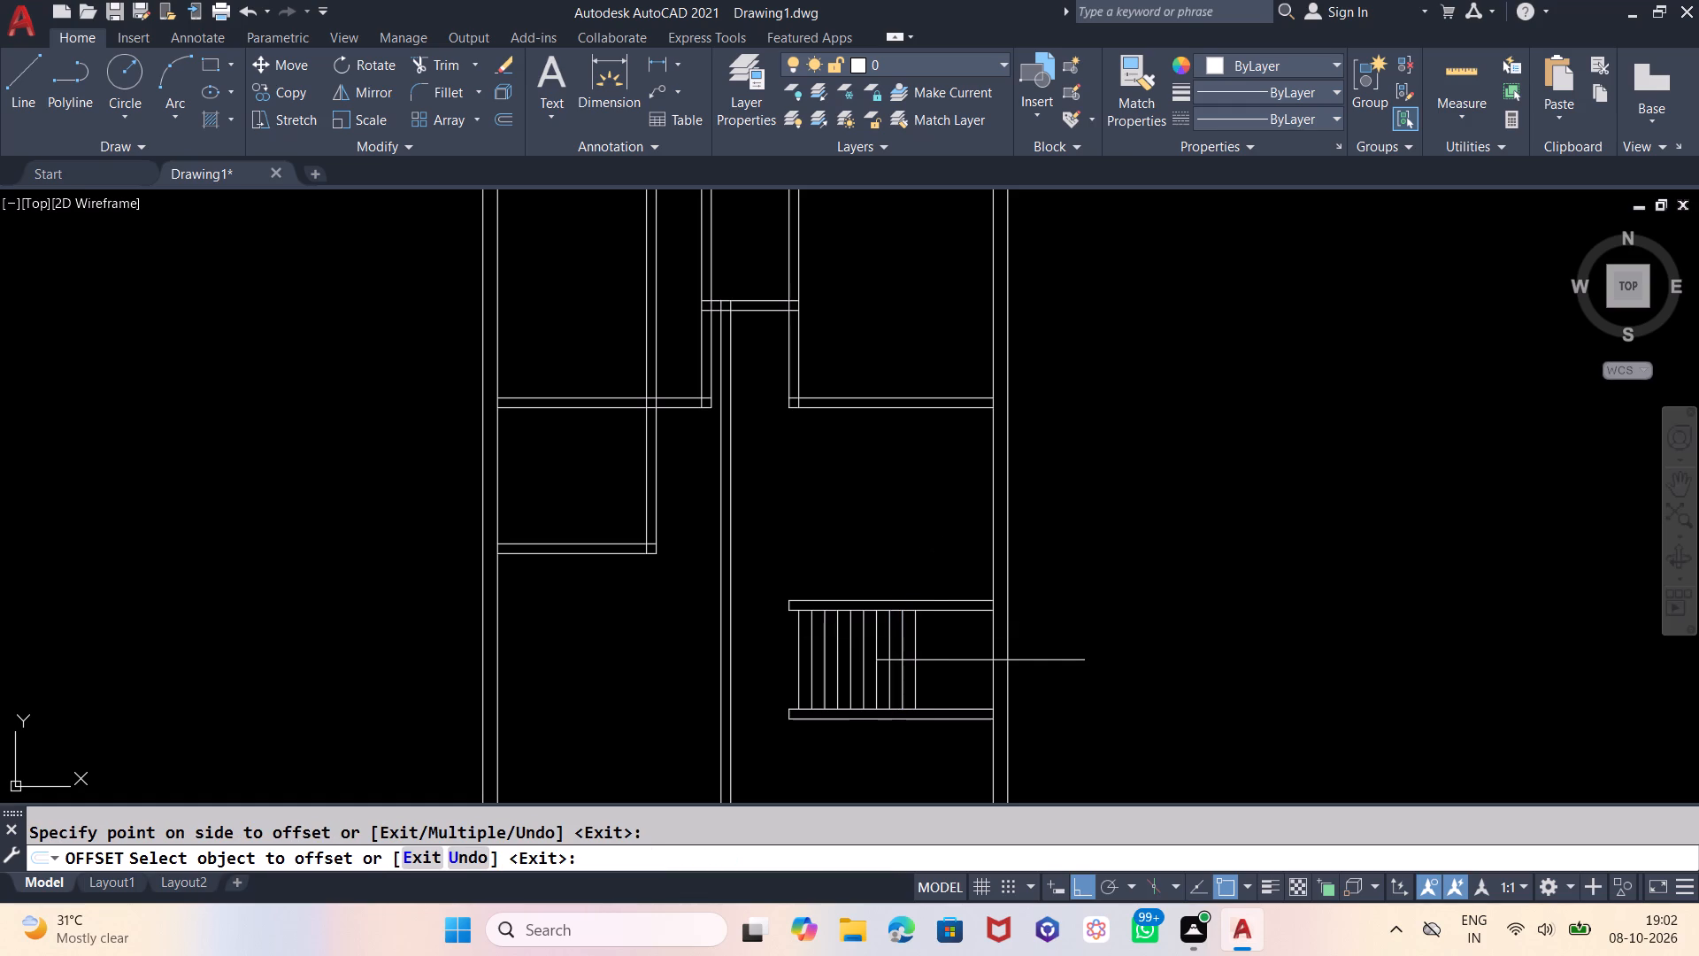
{"action": "left_click", "coordinate": [934, 635]}
{"action": "left_click", "coordinate": [930, 638]}
{"action": "left_click", "coordinate": [955, 630]}
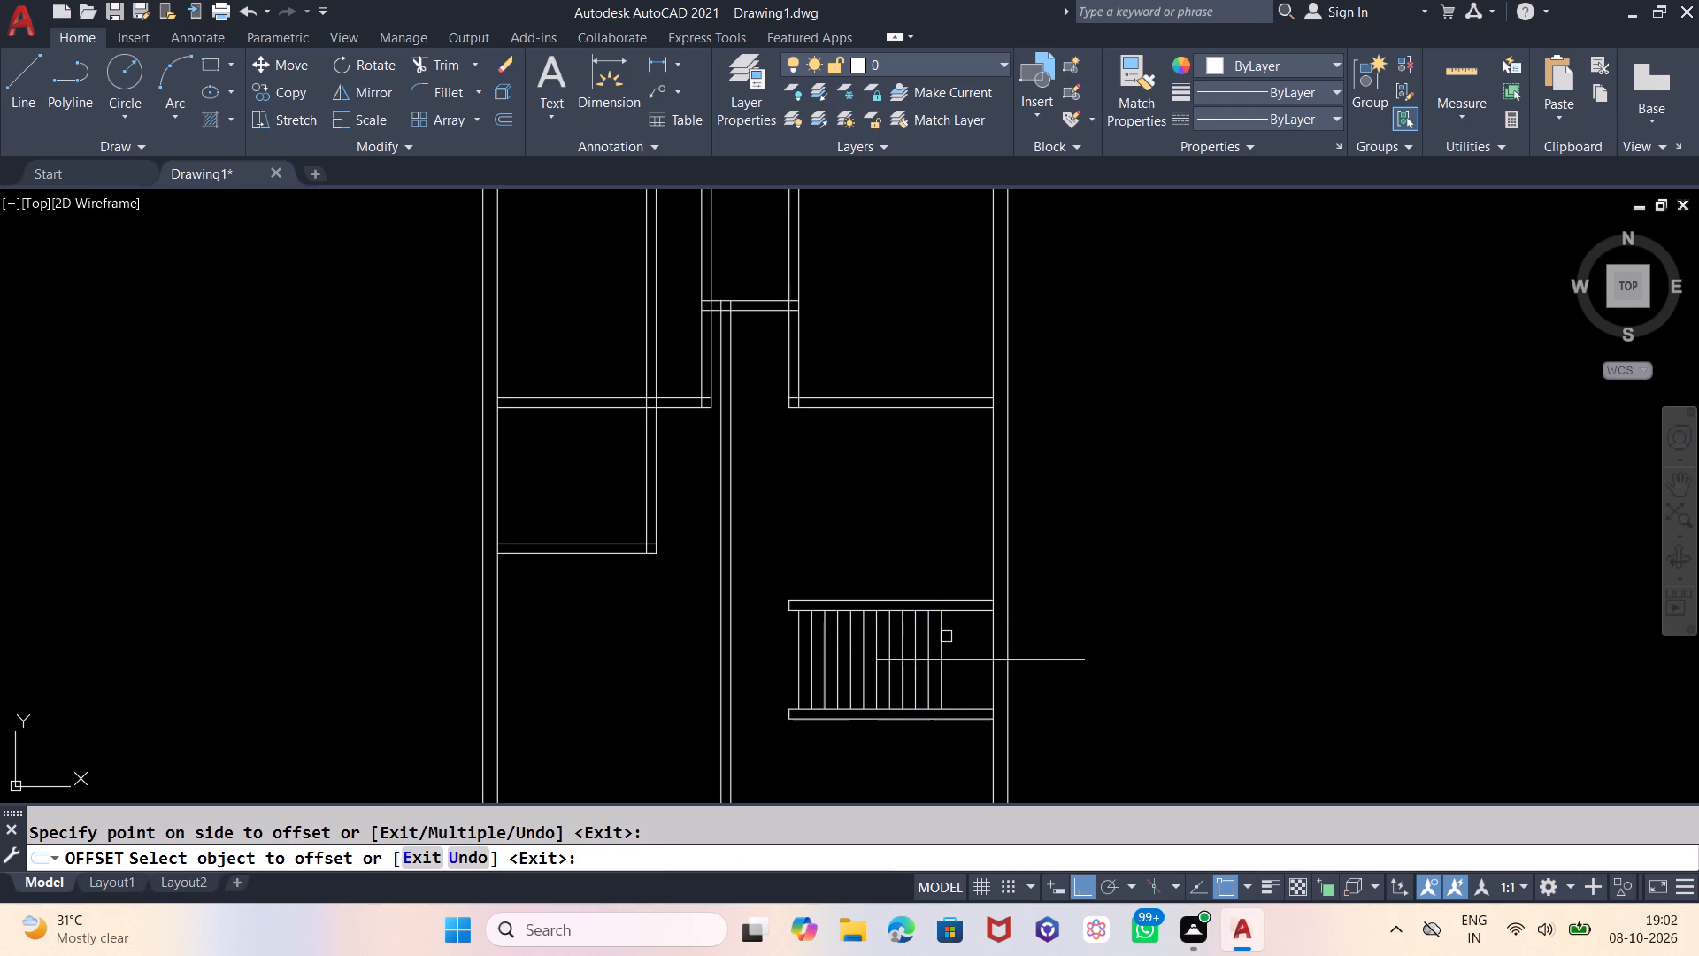
{"action": "left_click", "coordinate": [944, 638]}
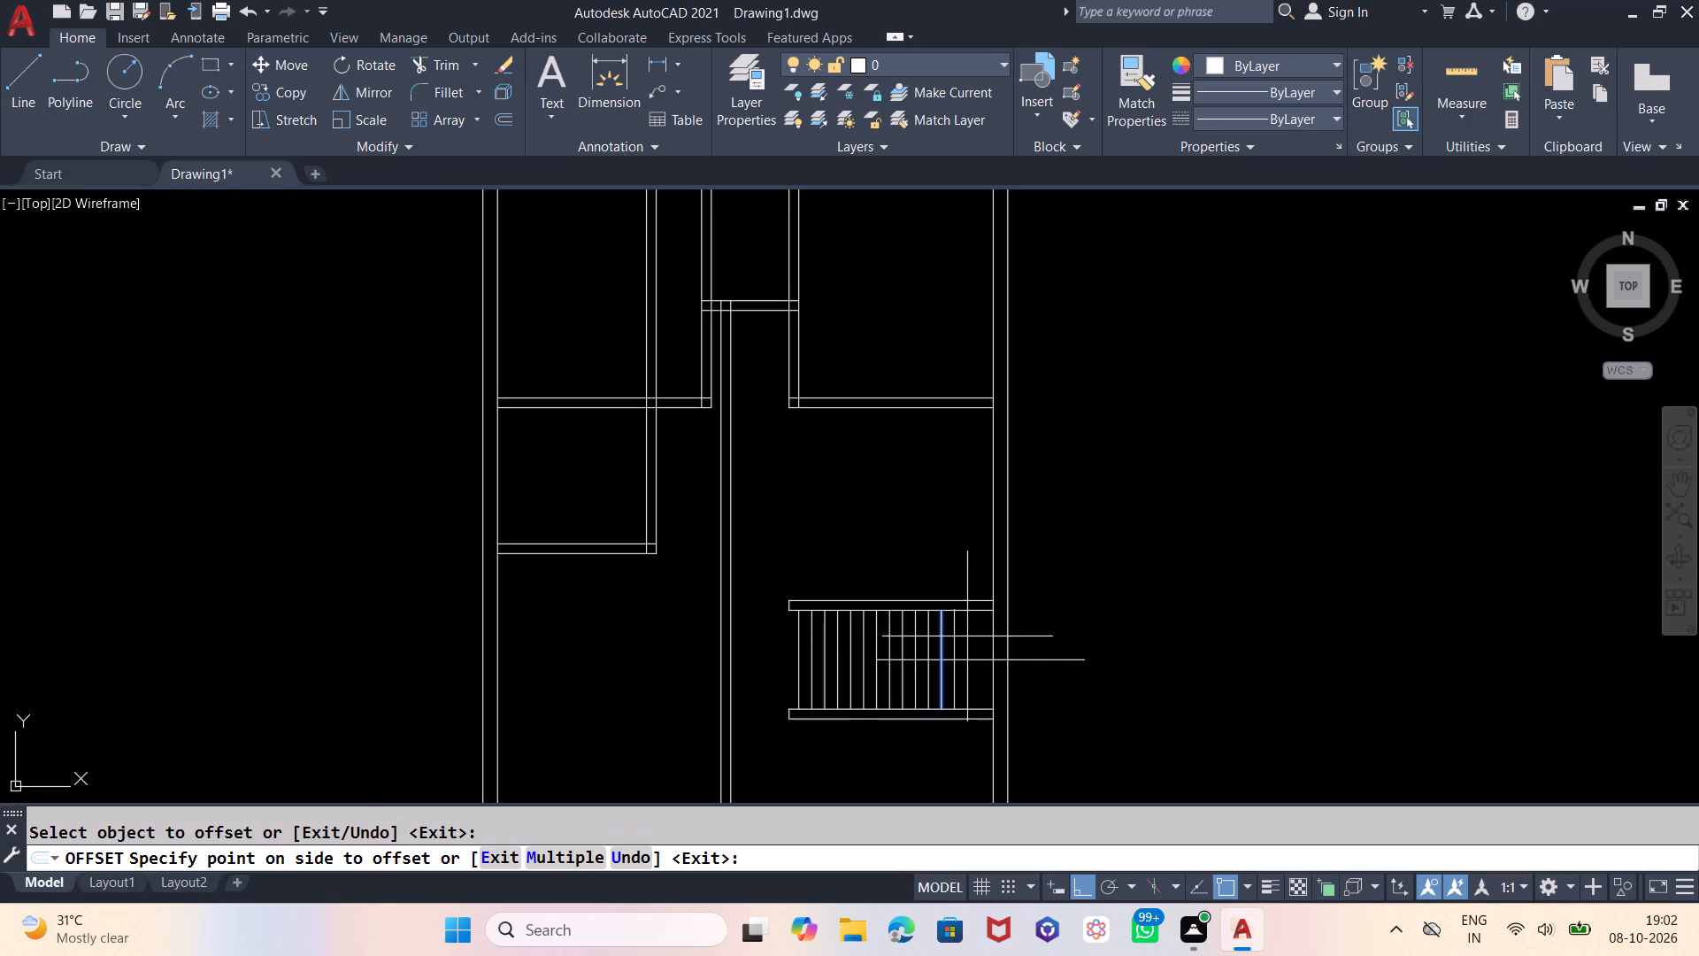
{"action": "key", "text": "Escape"}
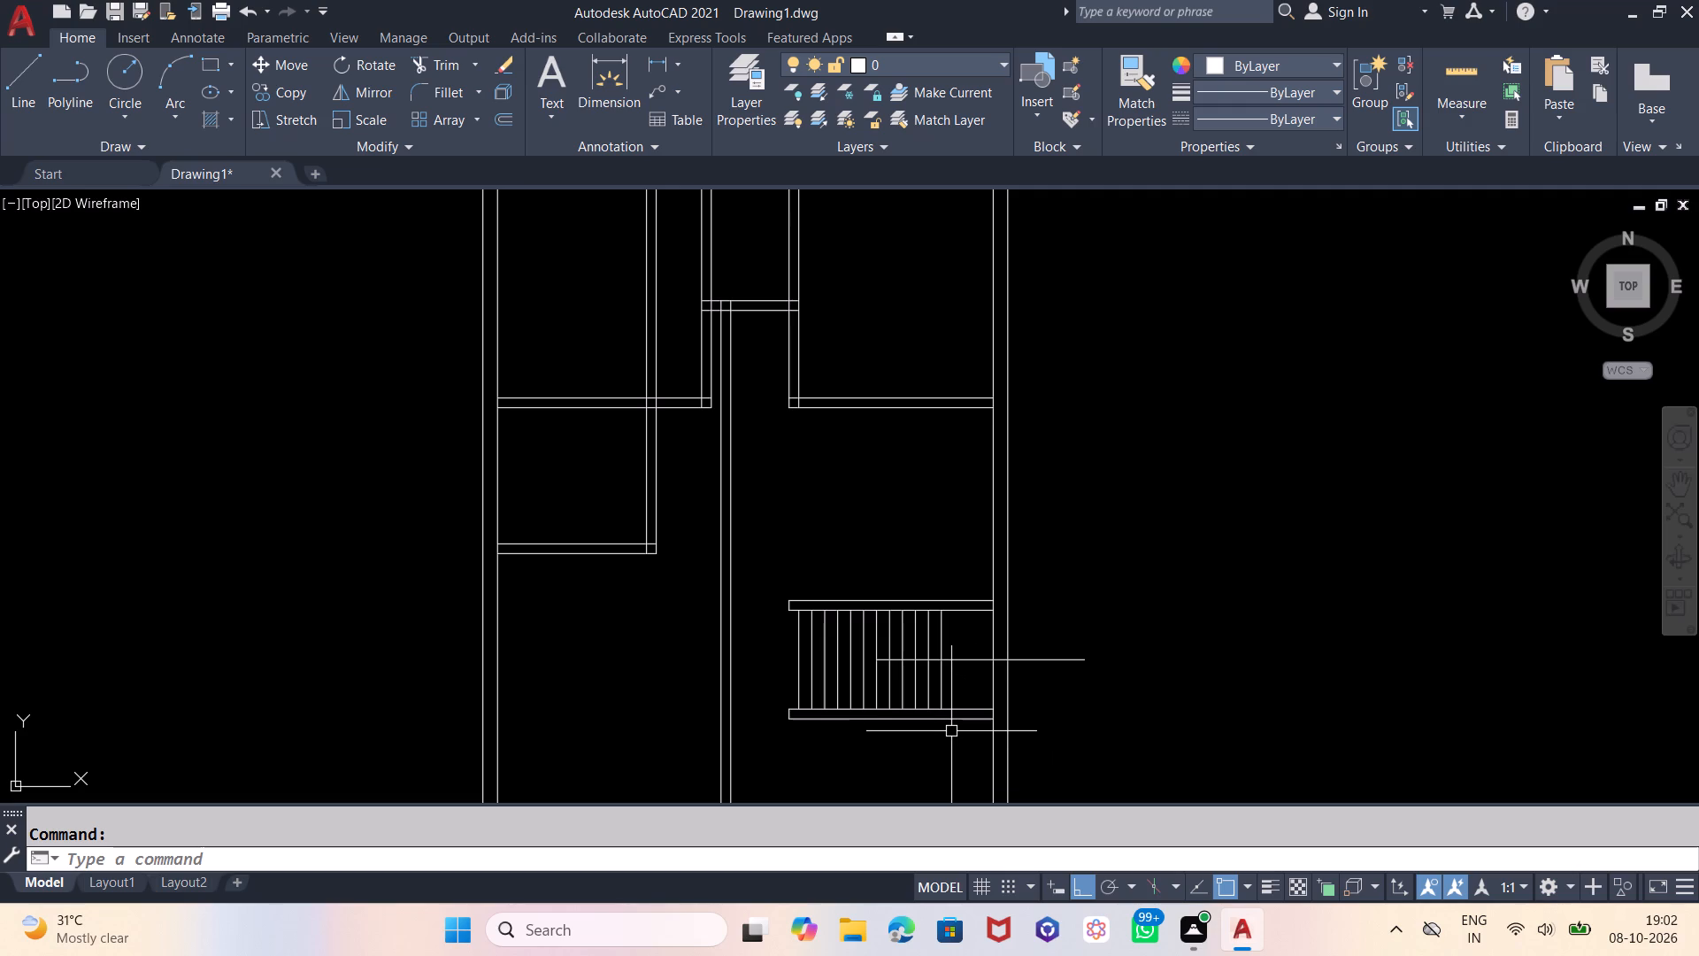
Erase the two rightmost stair tread lines.
{"action": "left_click", "coordinate": [942, 636]}
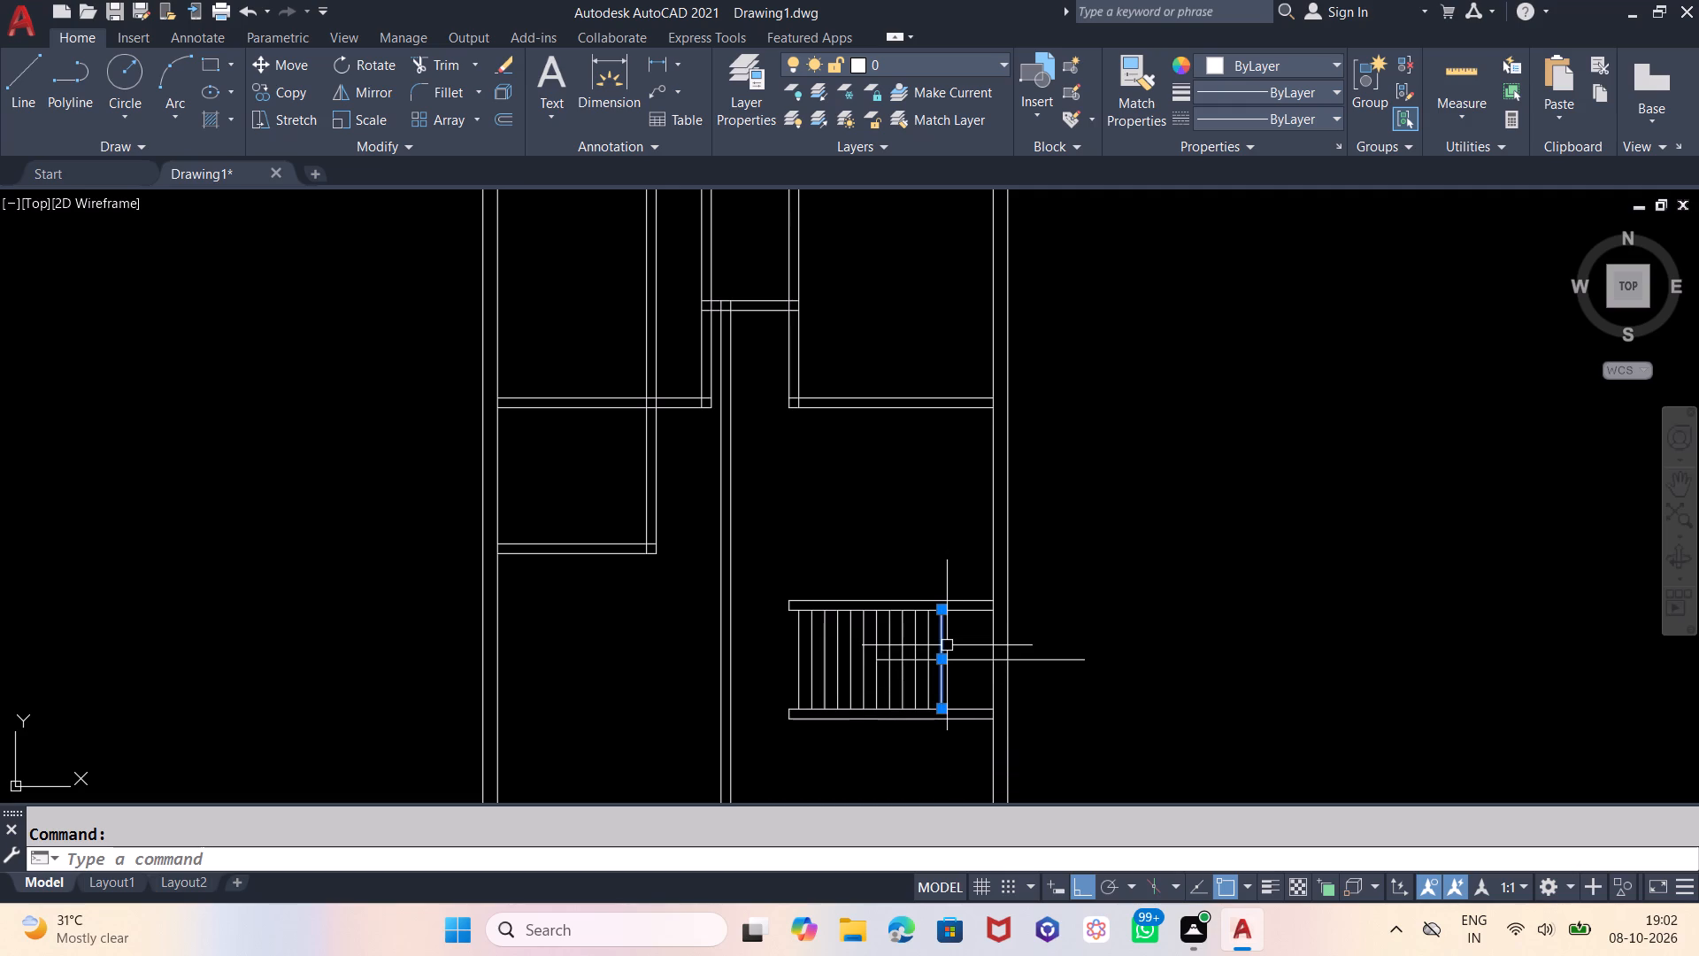
{"action": "key", "text": "Delete"}
{"action": "left_click", "coordinate": [926, 628]}
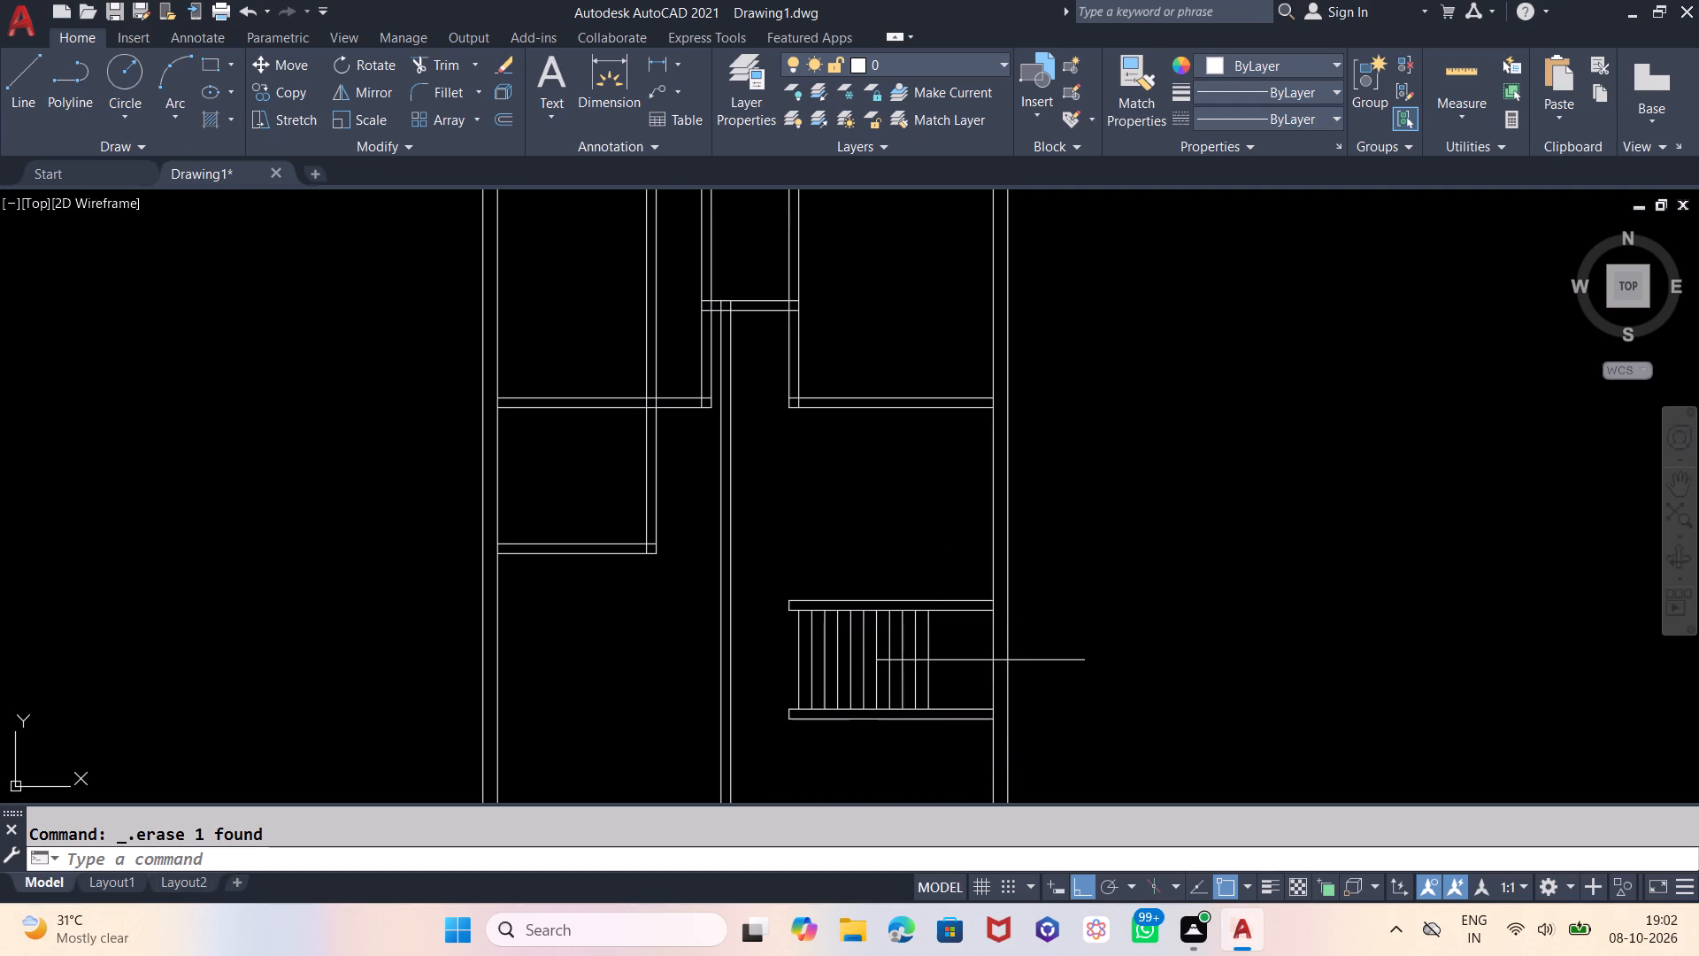
{"action": "key", "text": "Delete"}
Measure the distance from the right outer wall's inner face to the nearest stair tread.
{"action": "left_click", "coordinate": [599, 70]}
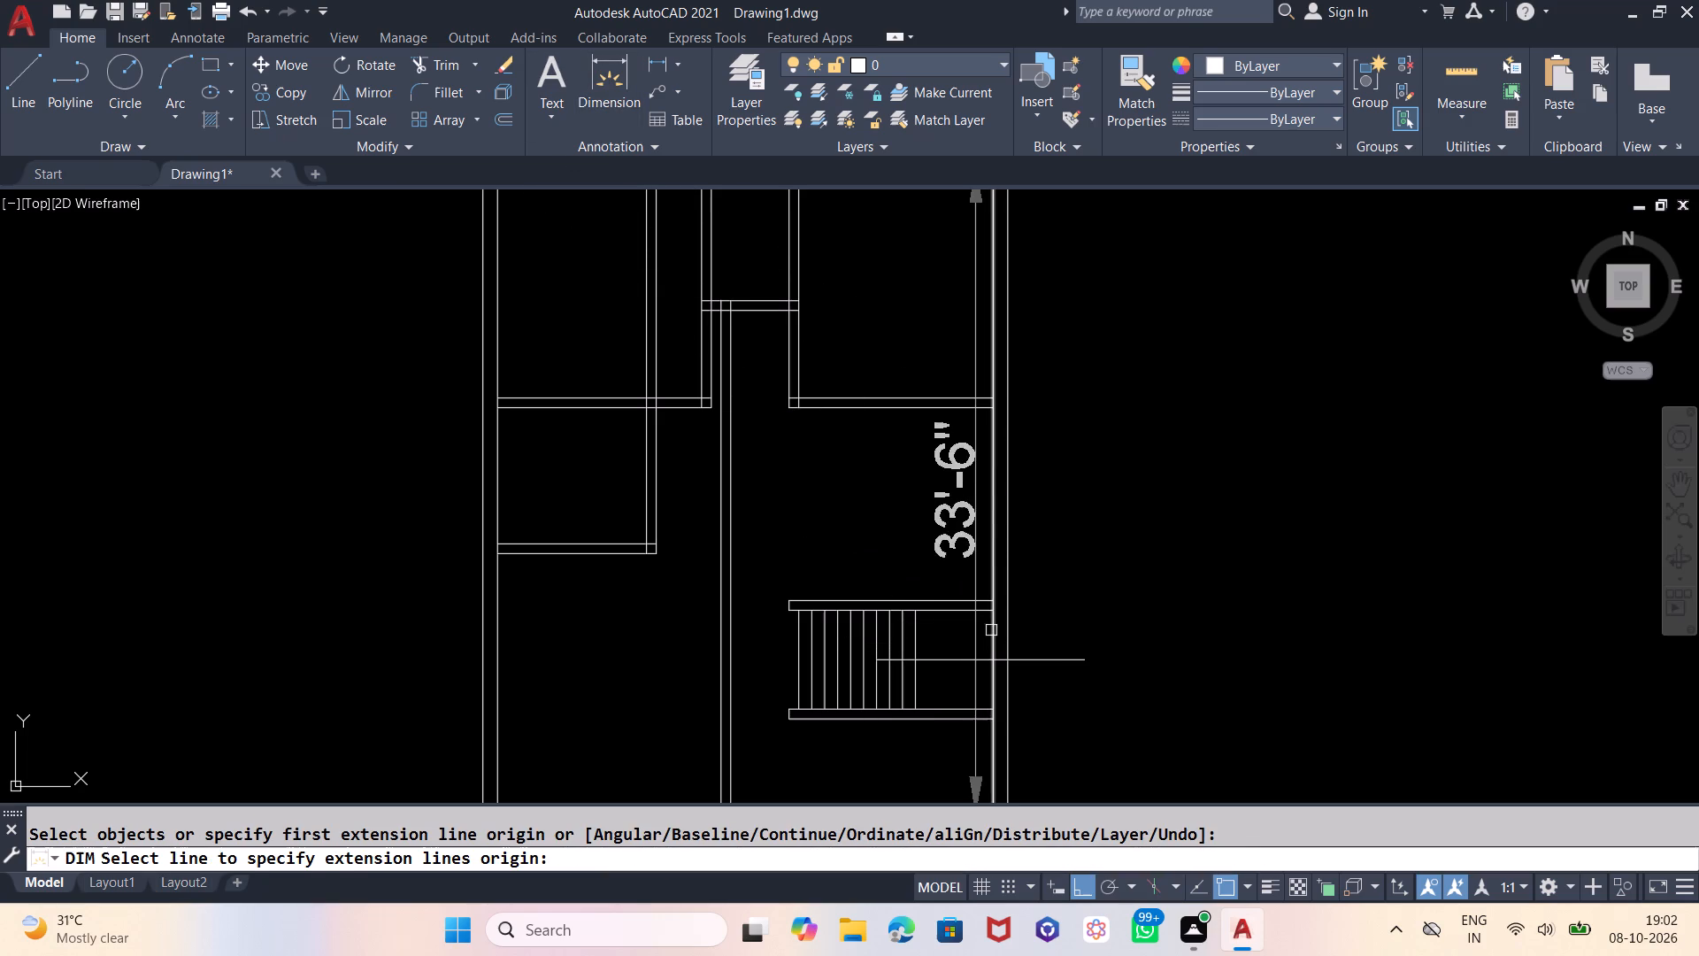
{"action": "left_click", "coordinate": [992, 642]}
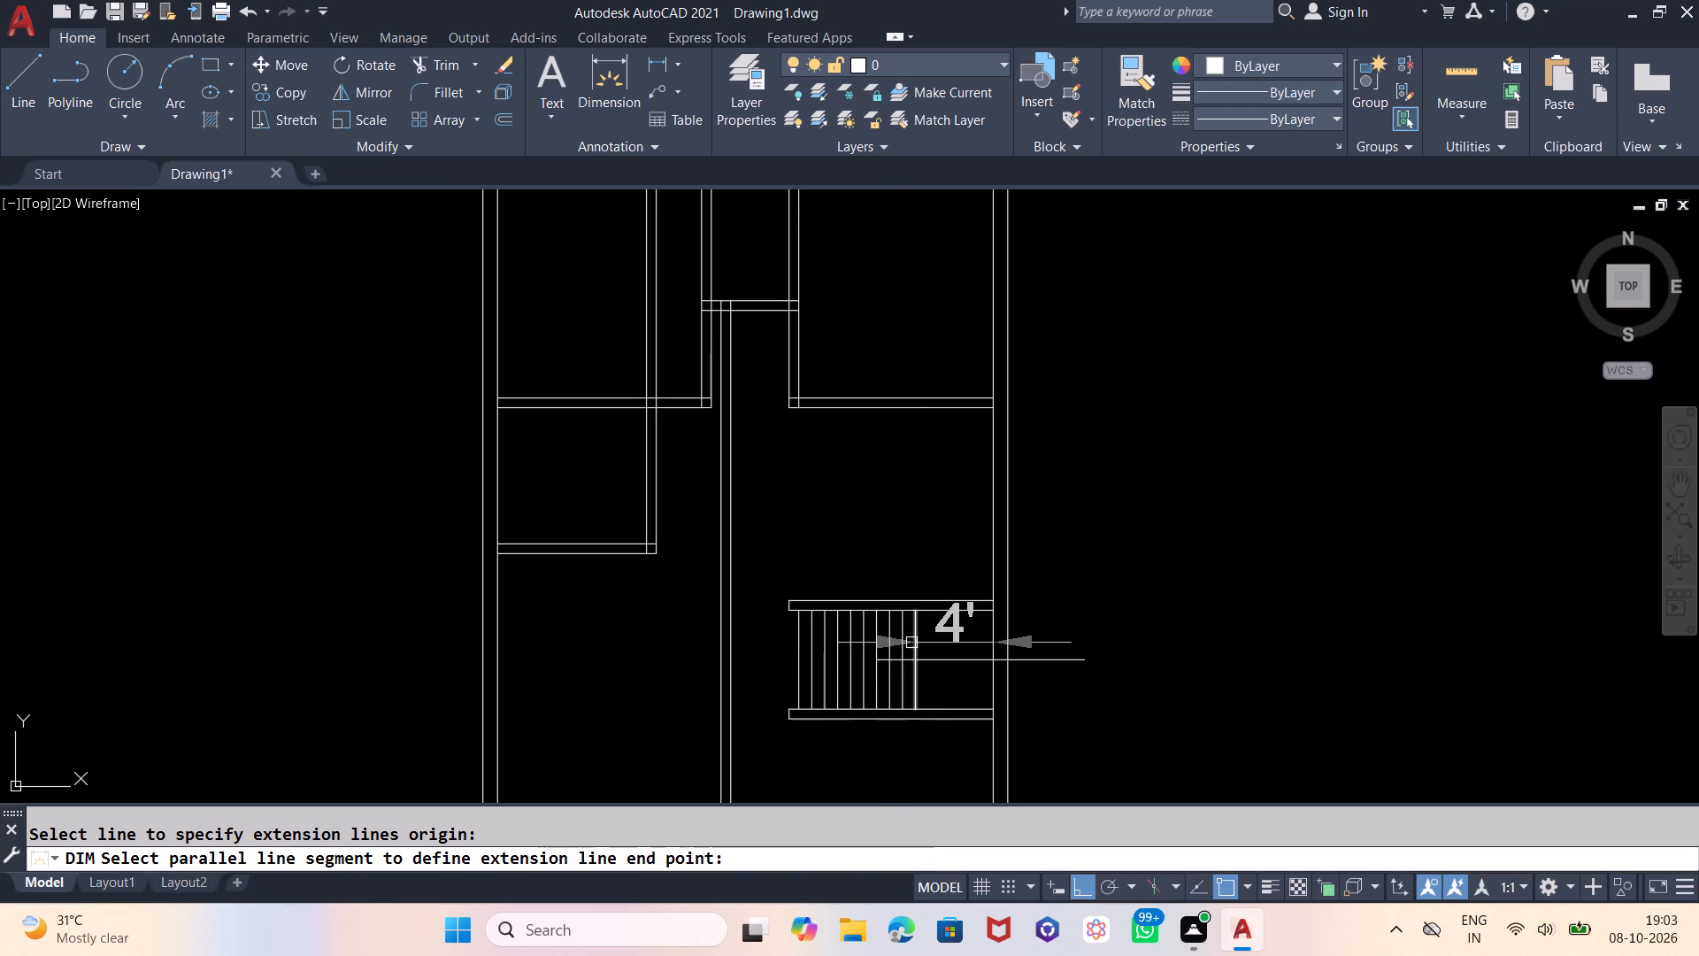
{"action": "key", "text": "Escape"}
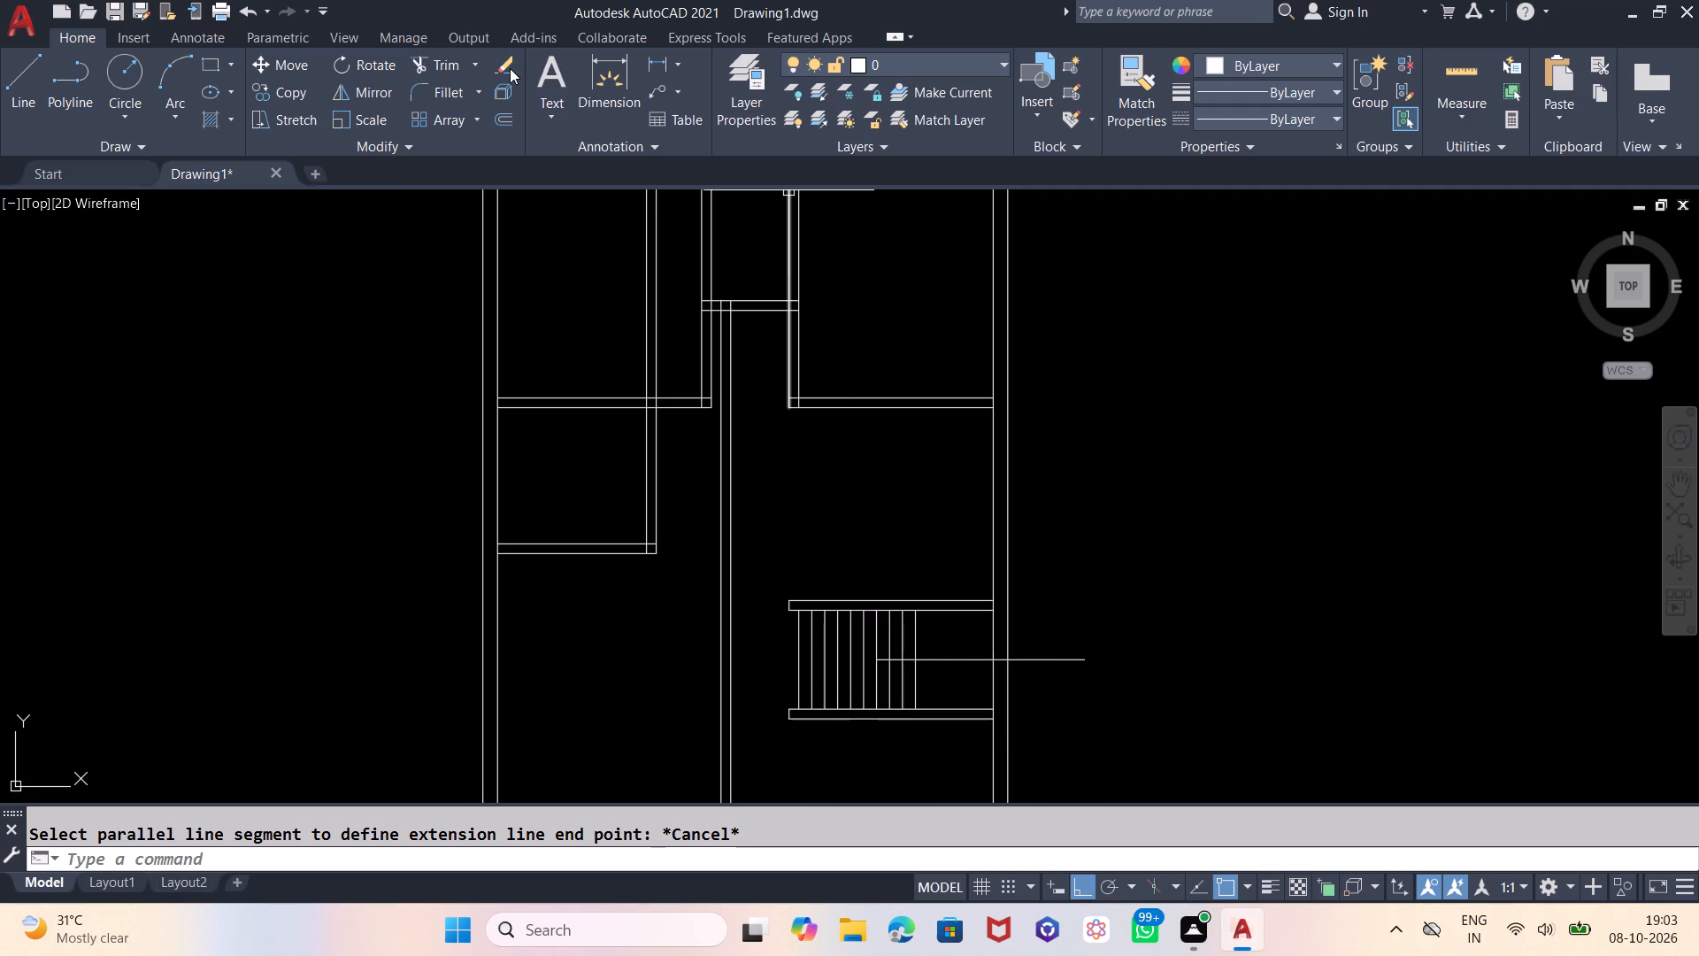
Draw a line continuing the stair's horizontal centreline leftward to the leftmost tread's midpoint.
{"action": "left_click", "coordinate": [19, 66]}
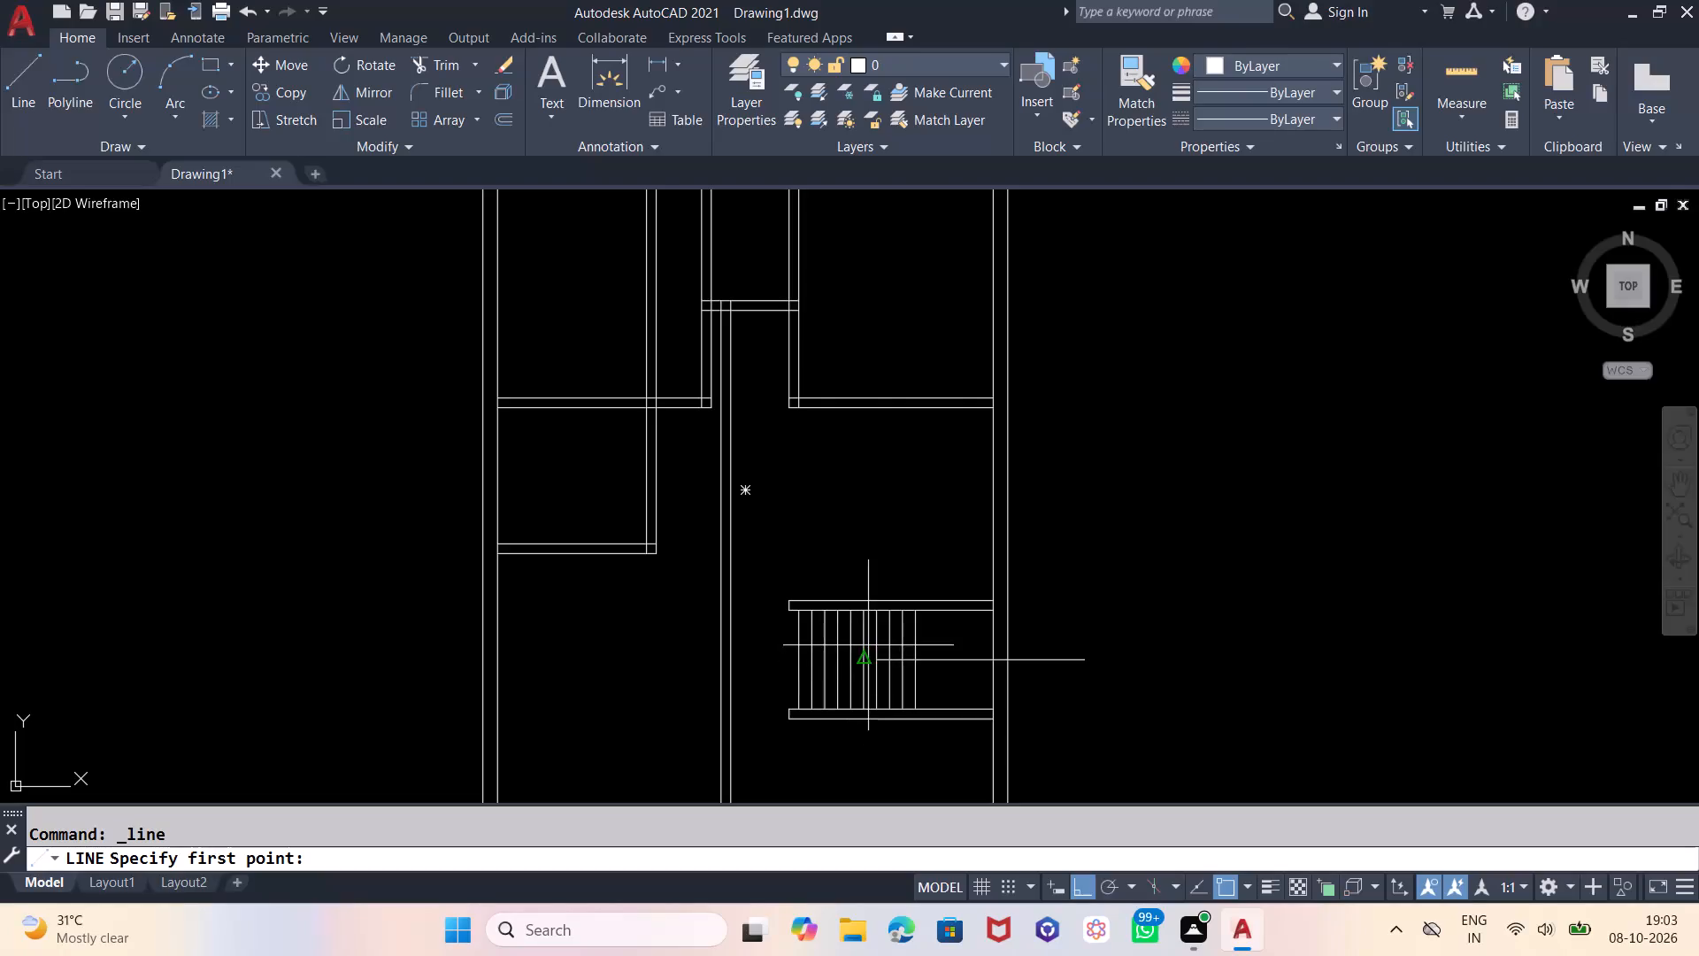
{"action": "left_click", "coordinate": [872, 660]}
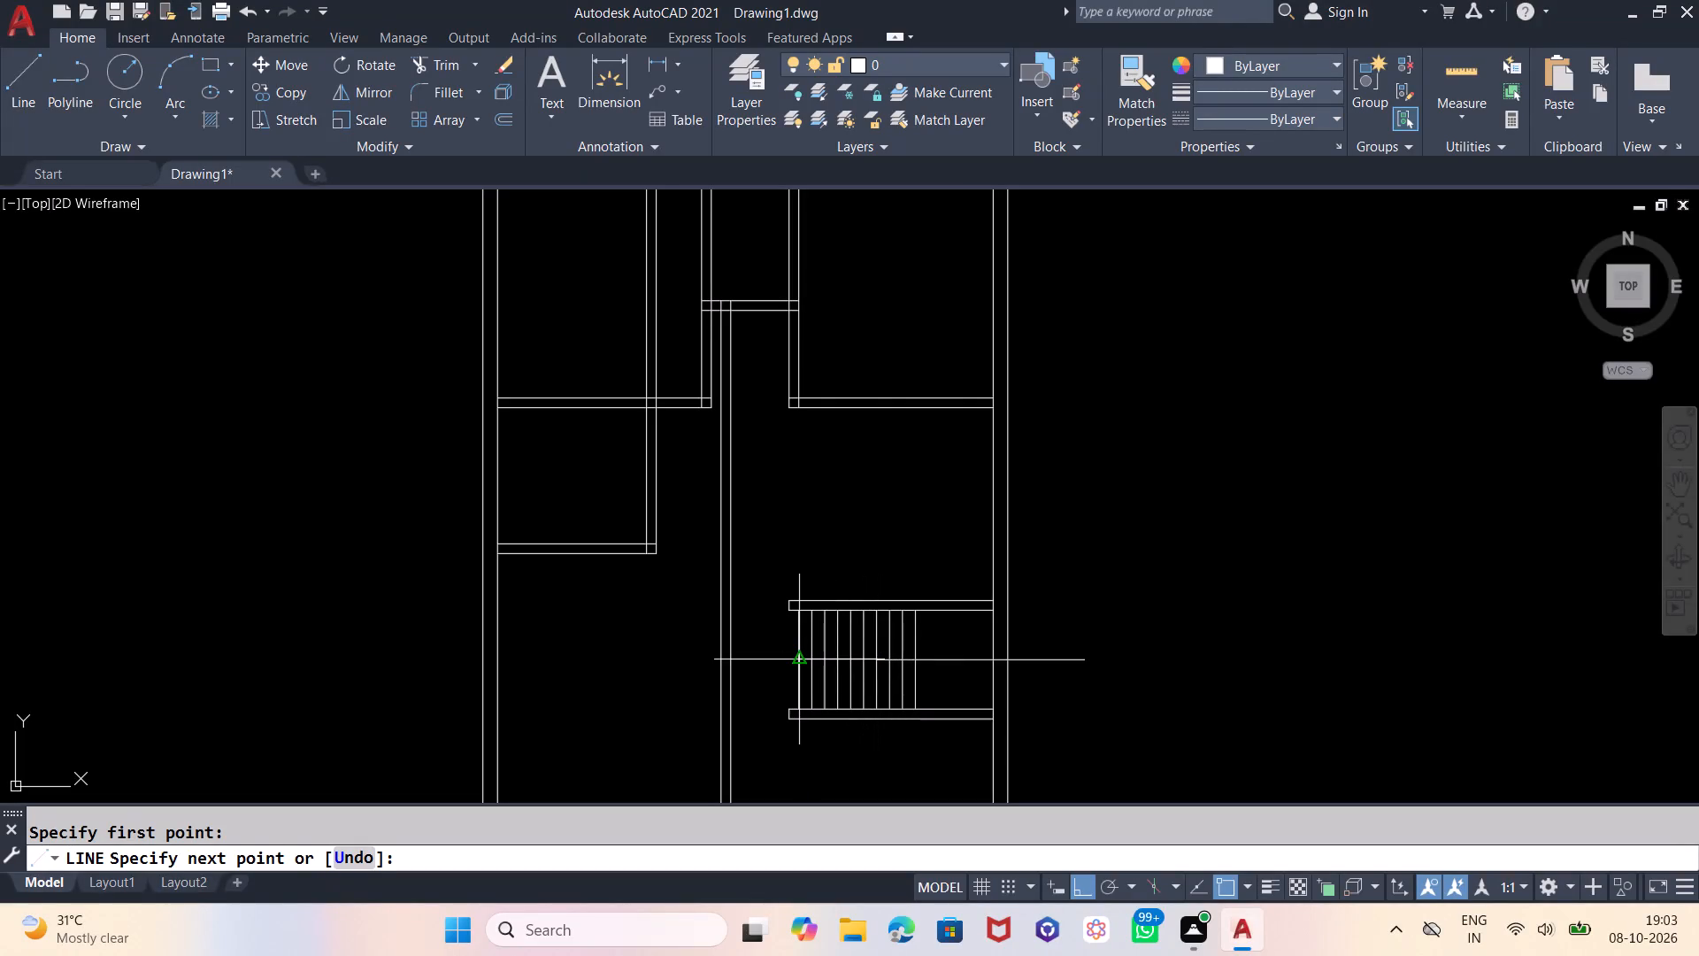
{"action": "left_click", "coordinate": [796, 657]}
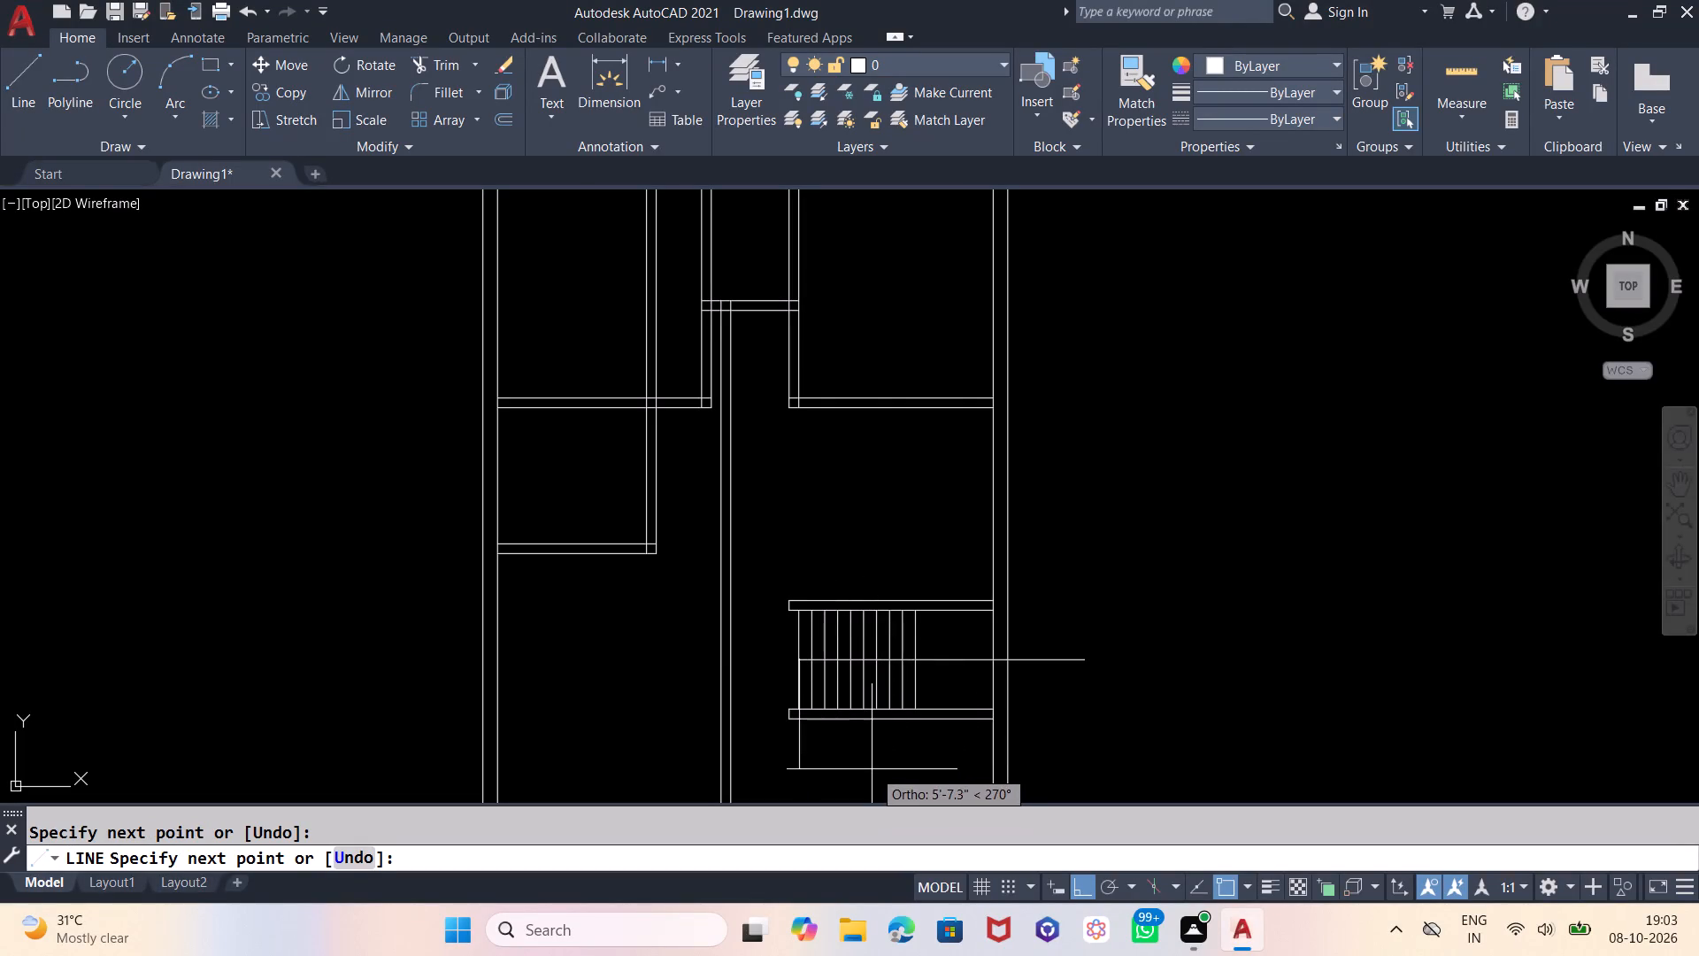
{"action": "key", "text": "Escape"}
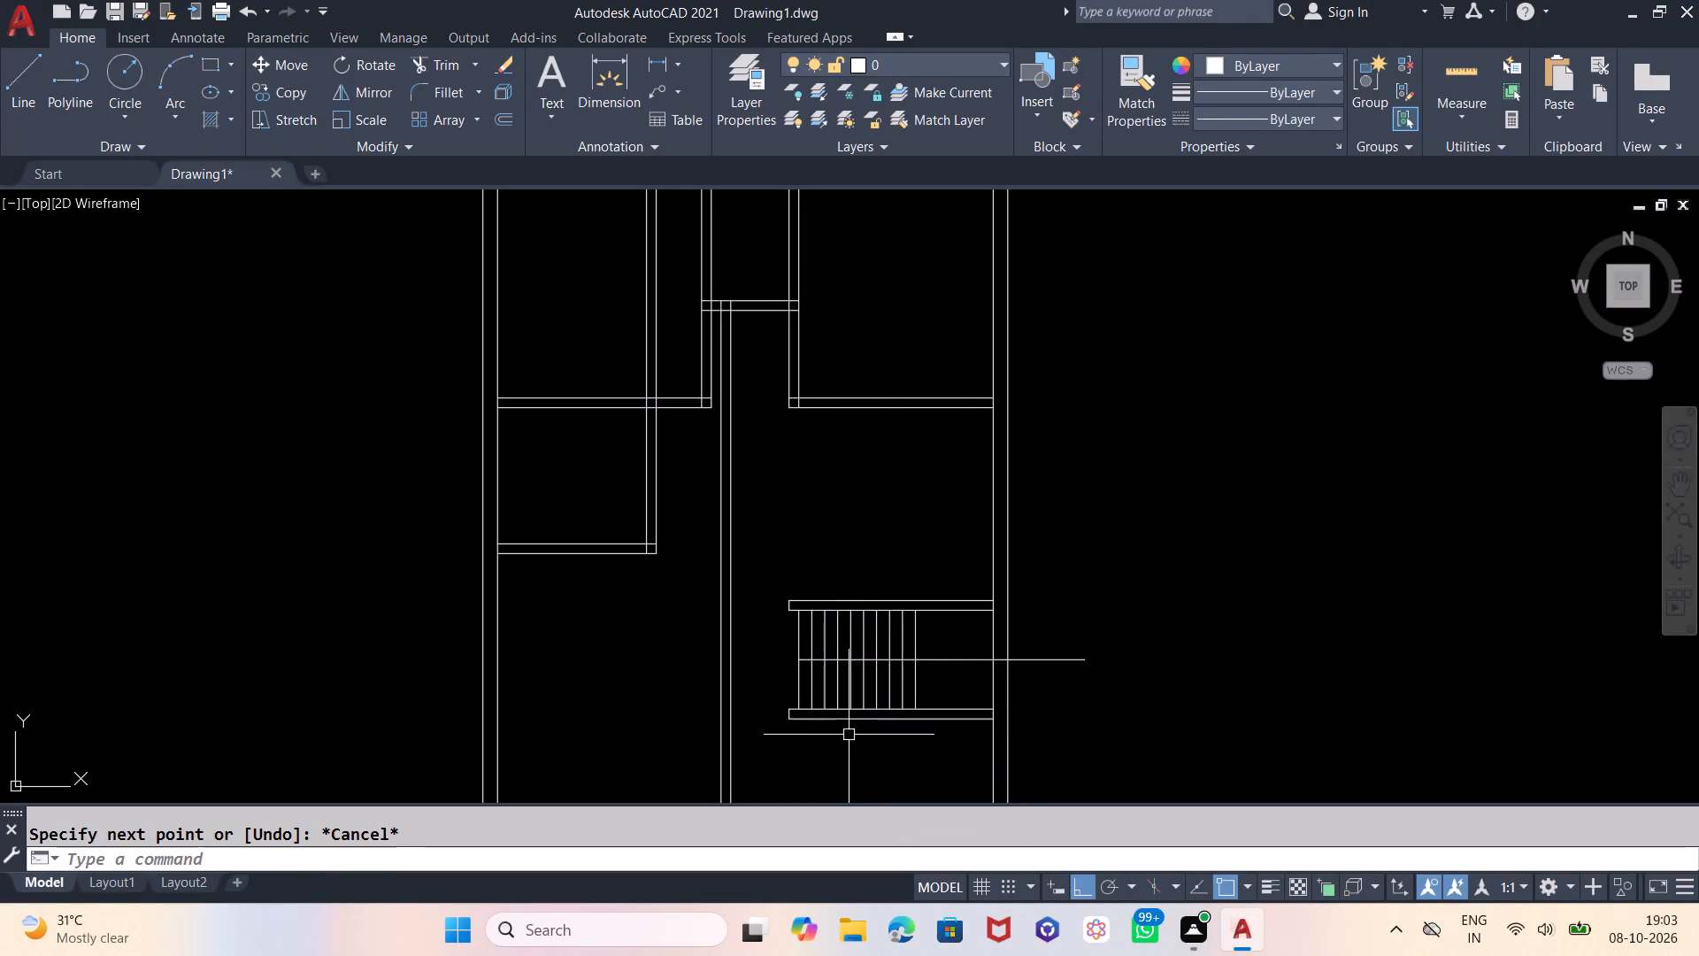
Trim away the lower halves of the four leftmost stair treads, below the horizontal centreline.
{"action": "type", "text": "tr"}
{"action": "key", "text": "Return"}
{"action": "key", "text": "Return"}
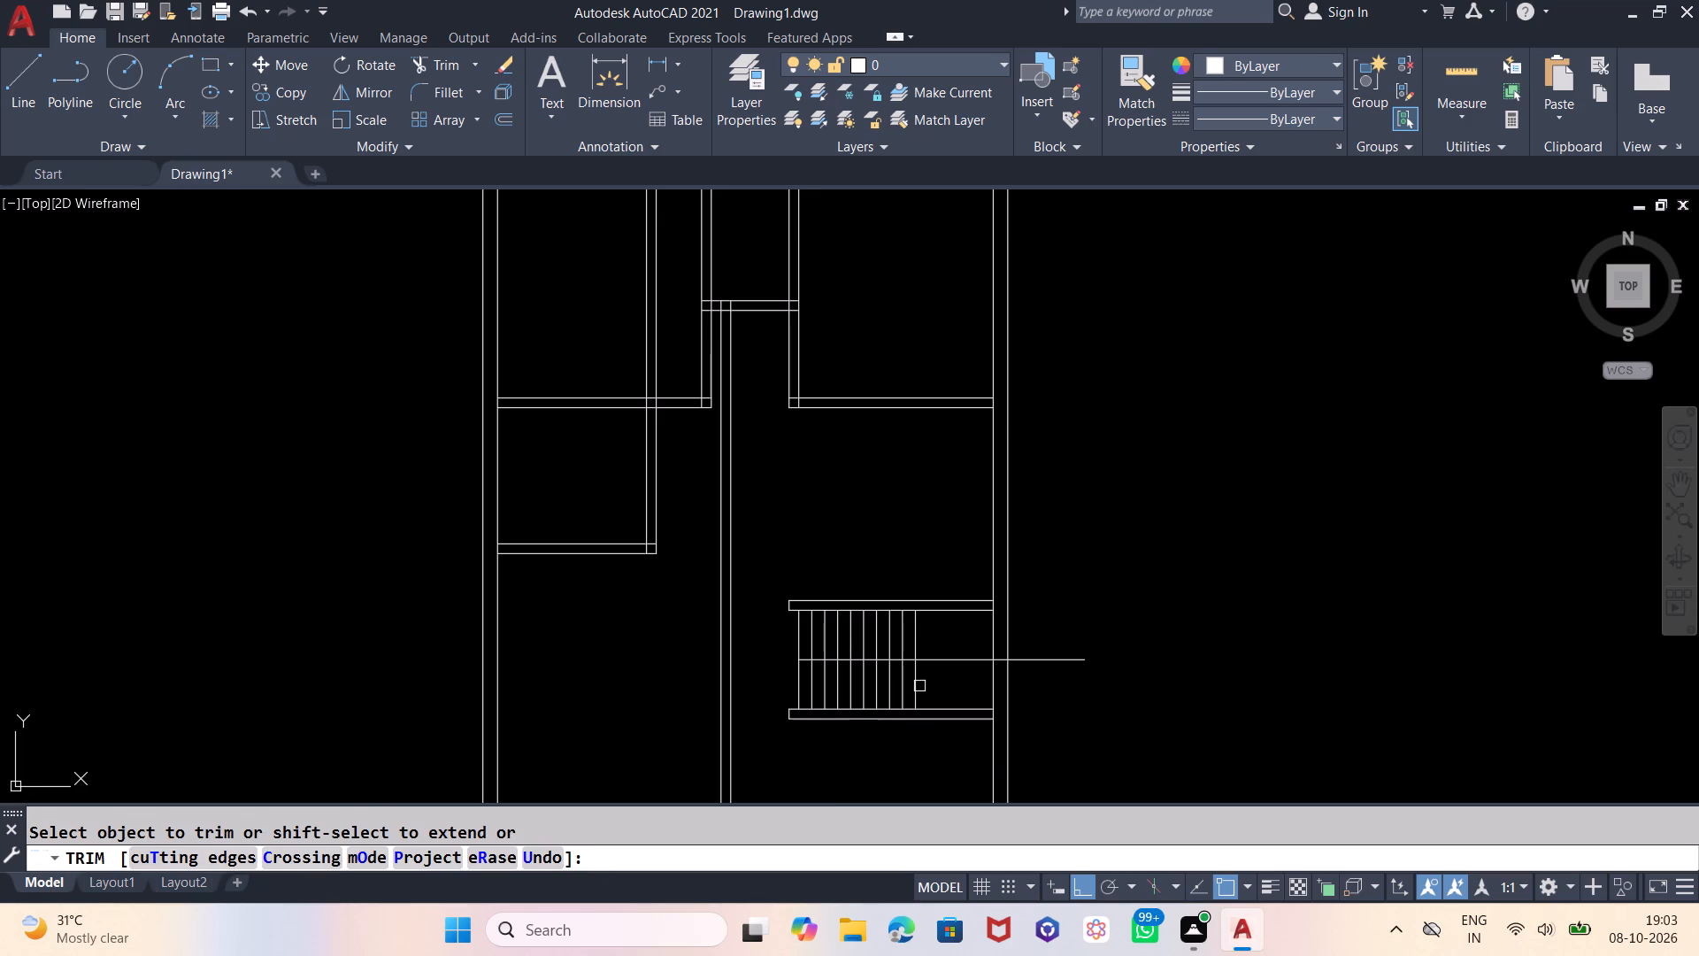
{"action": "left_click", "coordinate": [785, 690]}
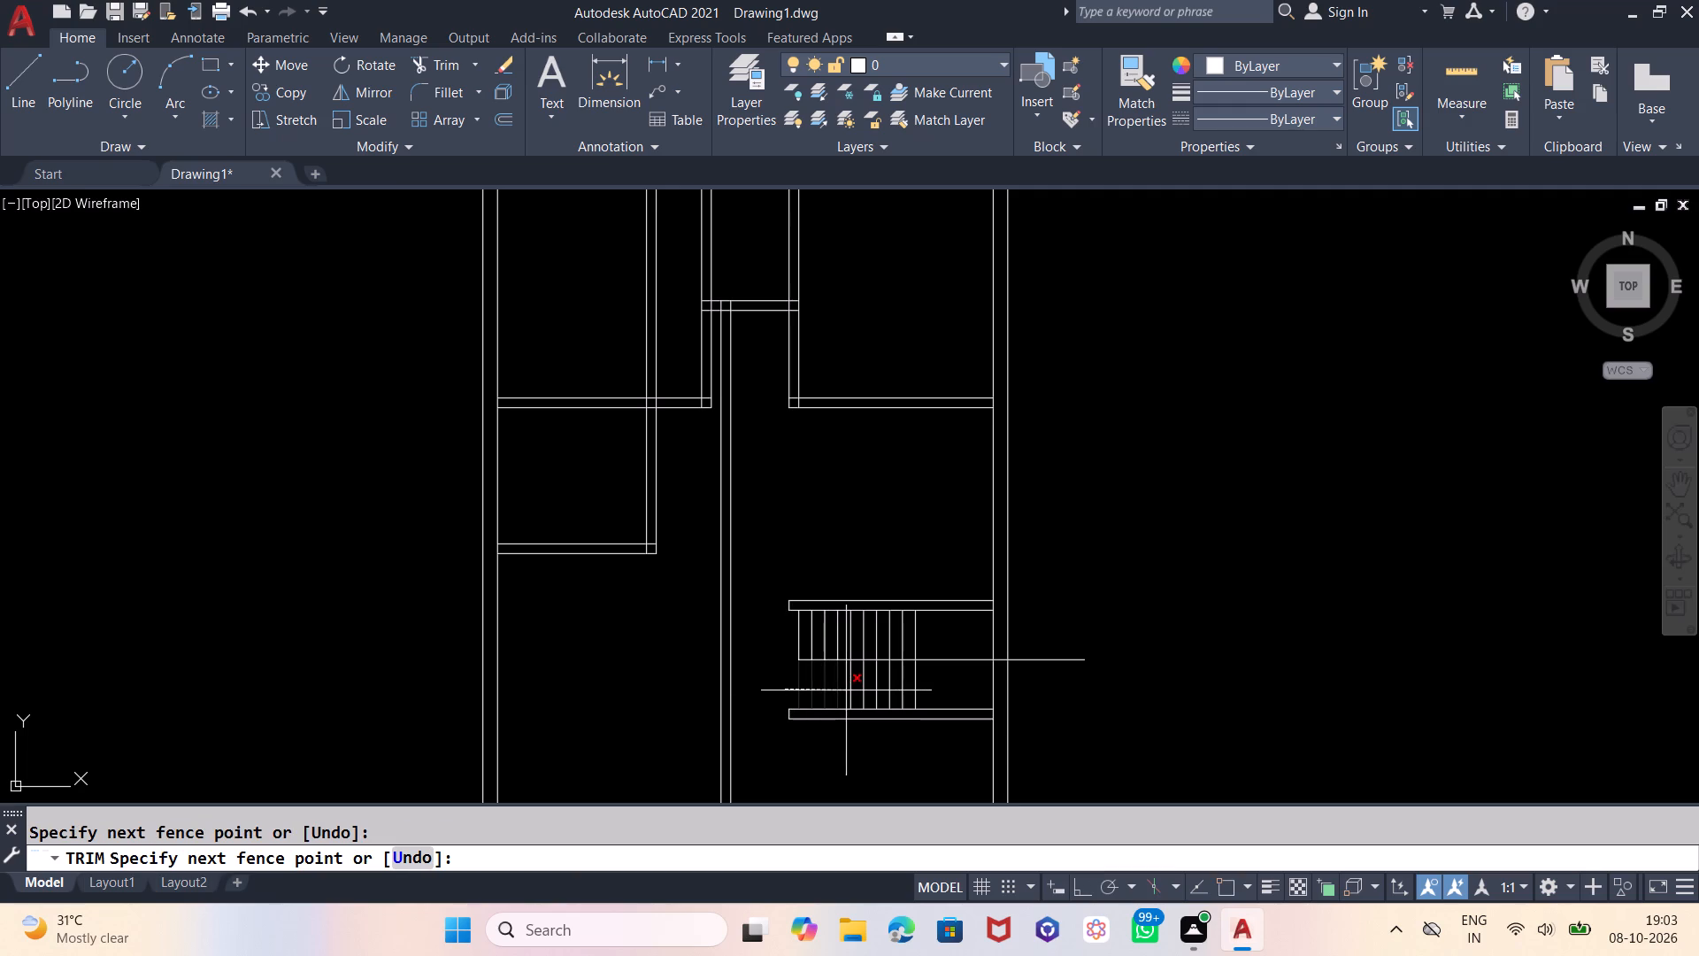
{"action": "left_click", "coordinate": [846, 690]}
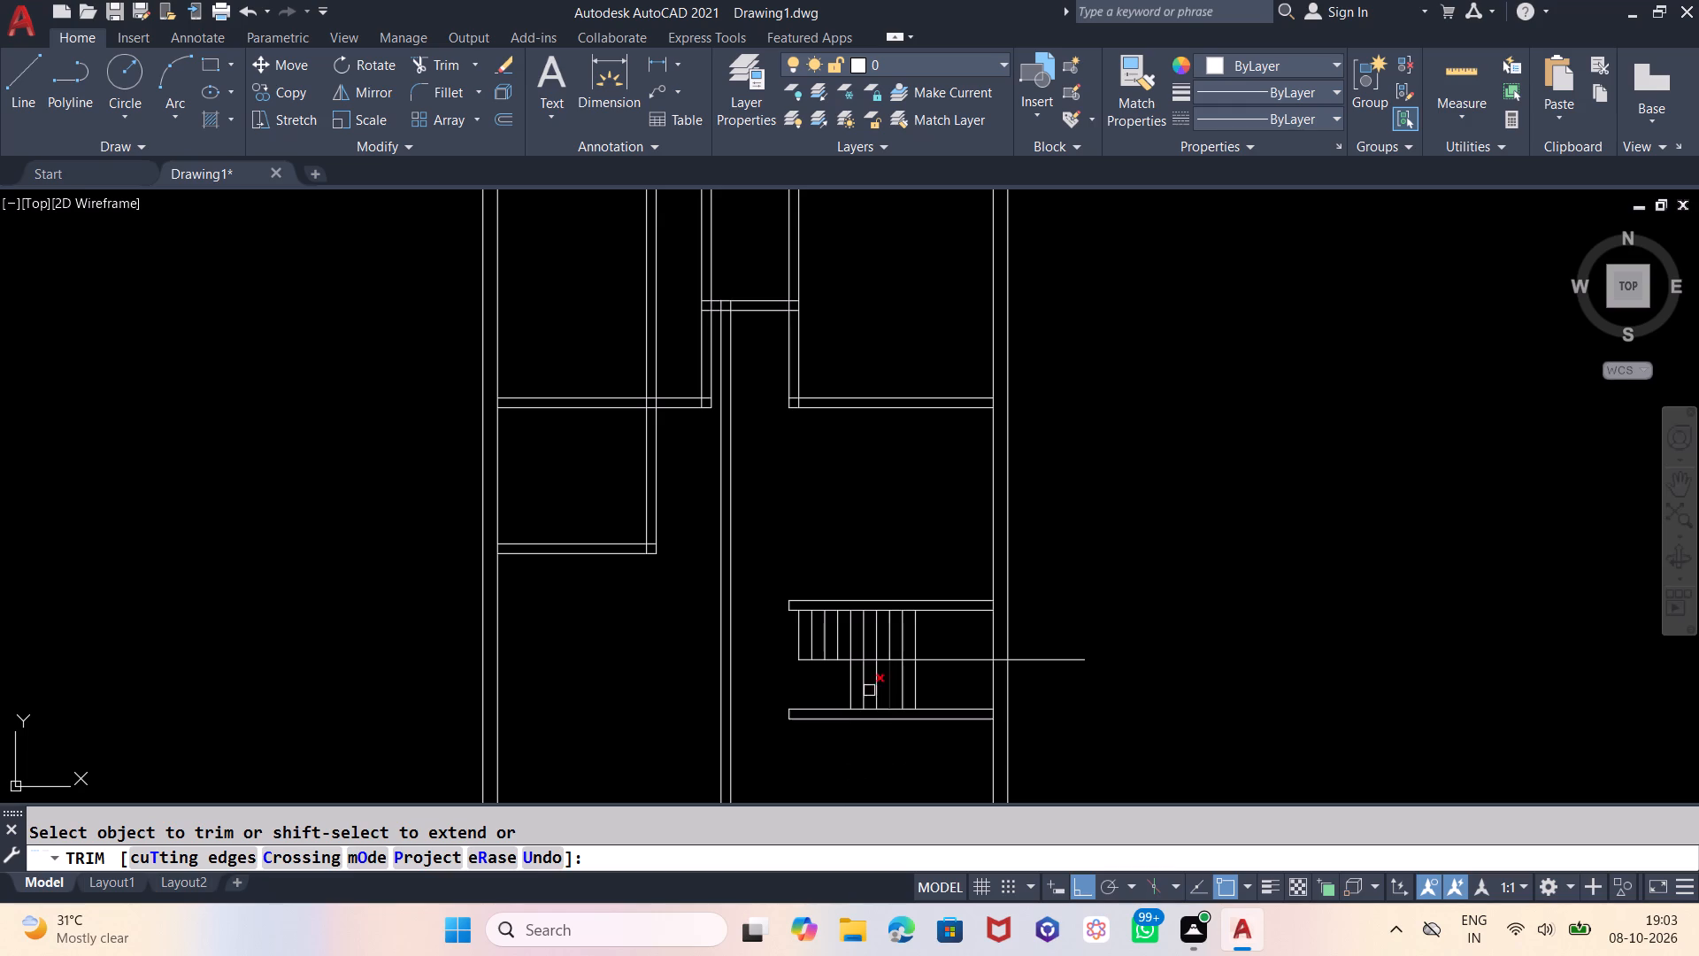
{"action": "left_click", "coordinate": [30, 83]}
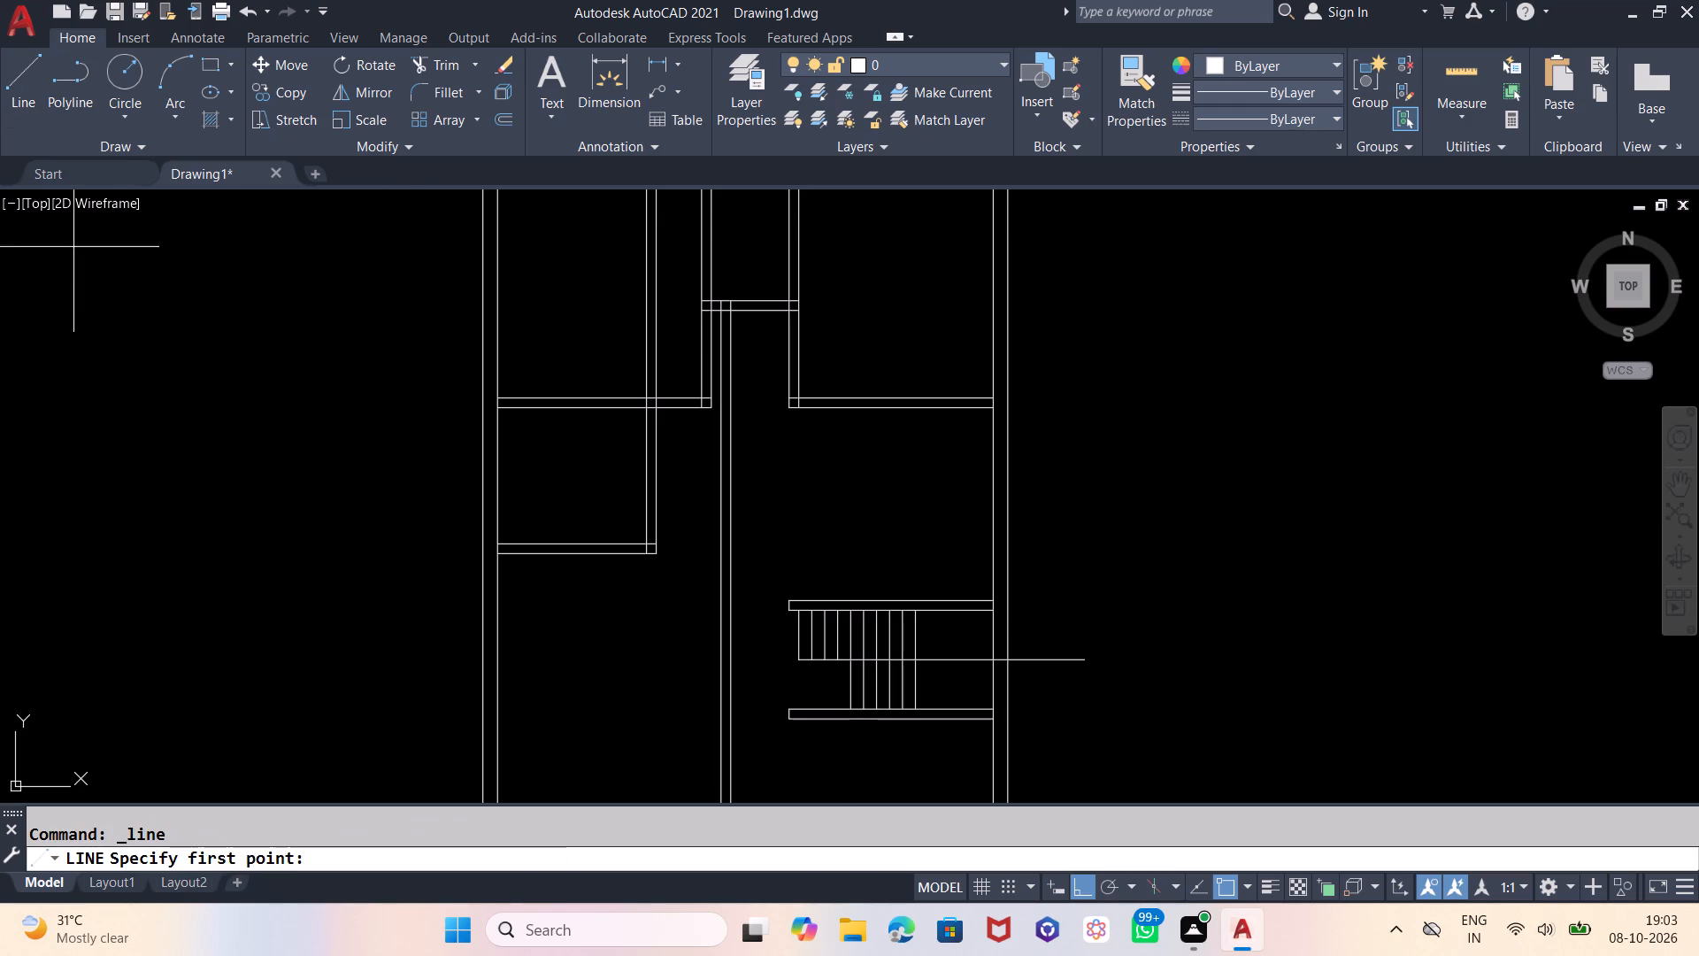
{"action": "key", "text": "Escape"}
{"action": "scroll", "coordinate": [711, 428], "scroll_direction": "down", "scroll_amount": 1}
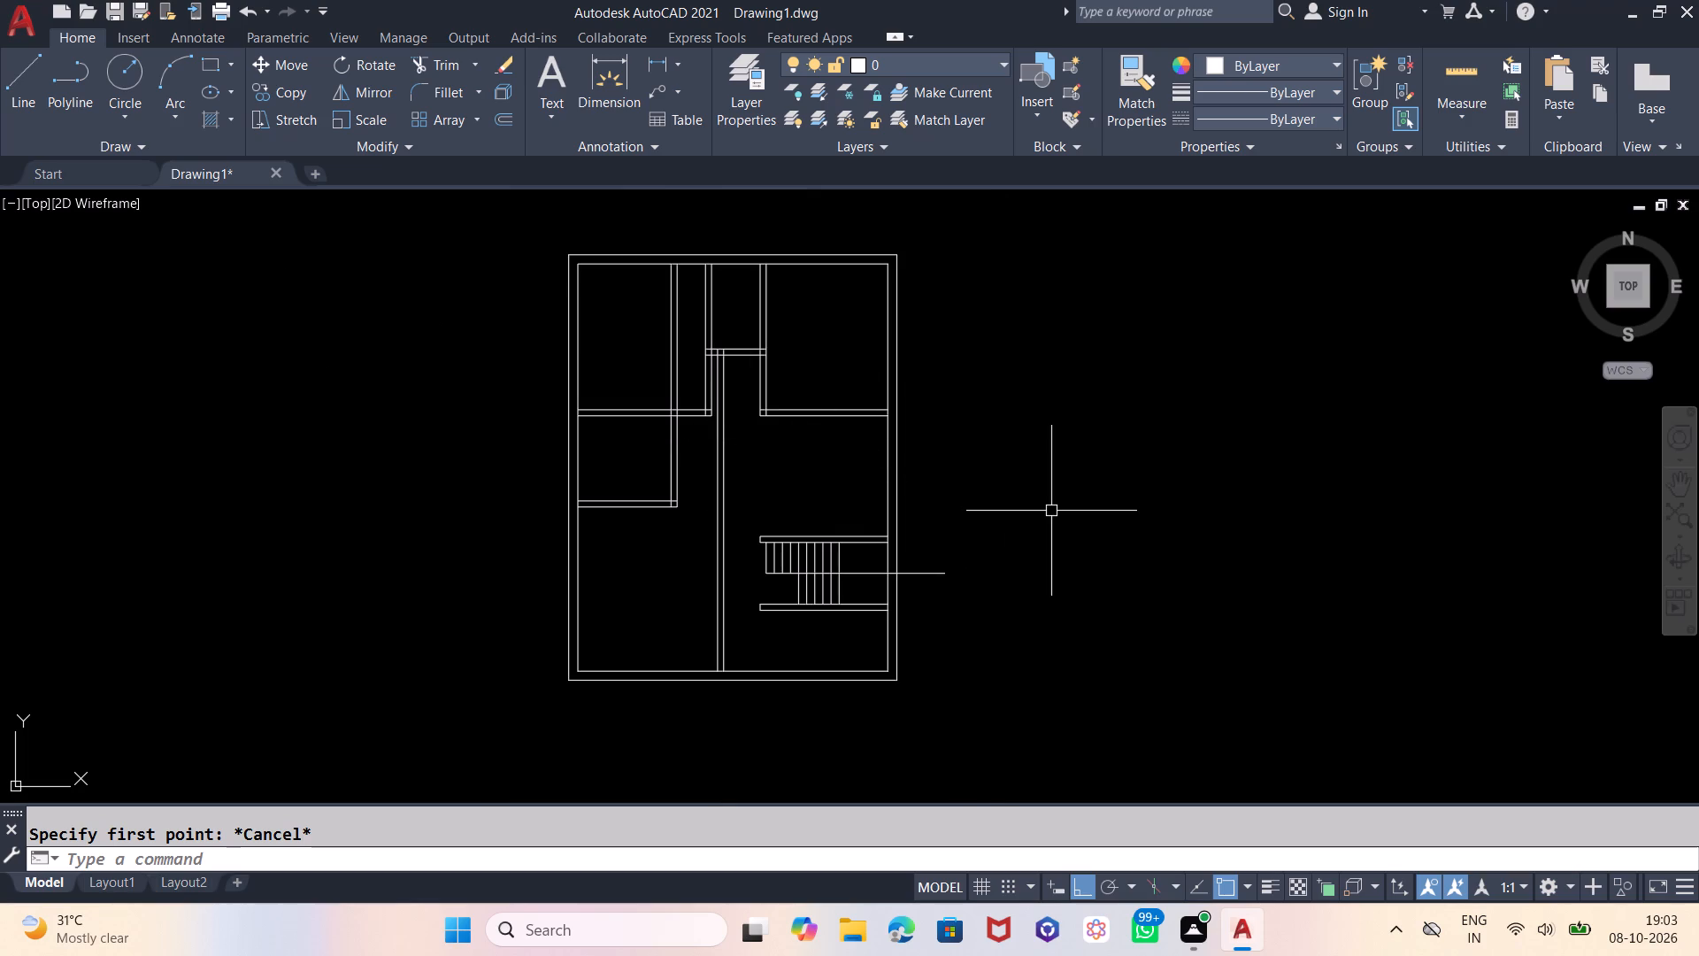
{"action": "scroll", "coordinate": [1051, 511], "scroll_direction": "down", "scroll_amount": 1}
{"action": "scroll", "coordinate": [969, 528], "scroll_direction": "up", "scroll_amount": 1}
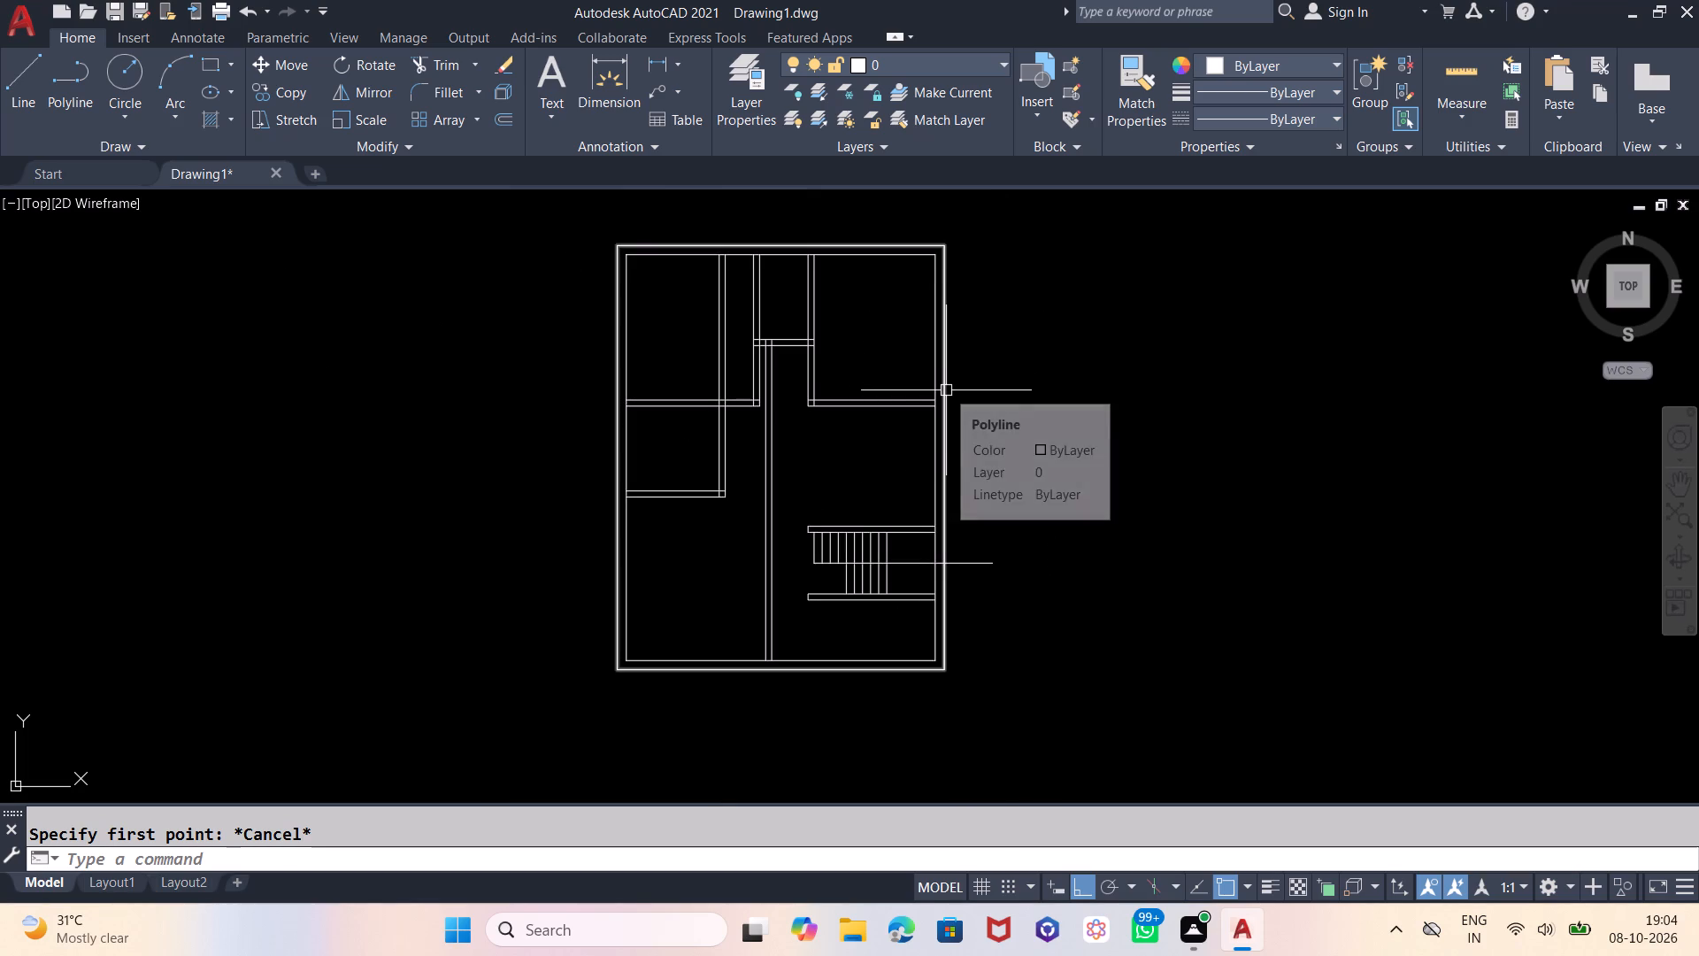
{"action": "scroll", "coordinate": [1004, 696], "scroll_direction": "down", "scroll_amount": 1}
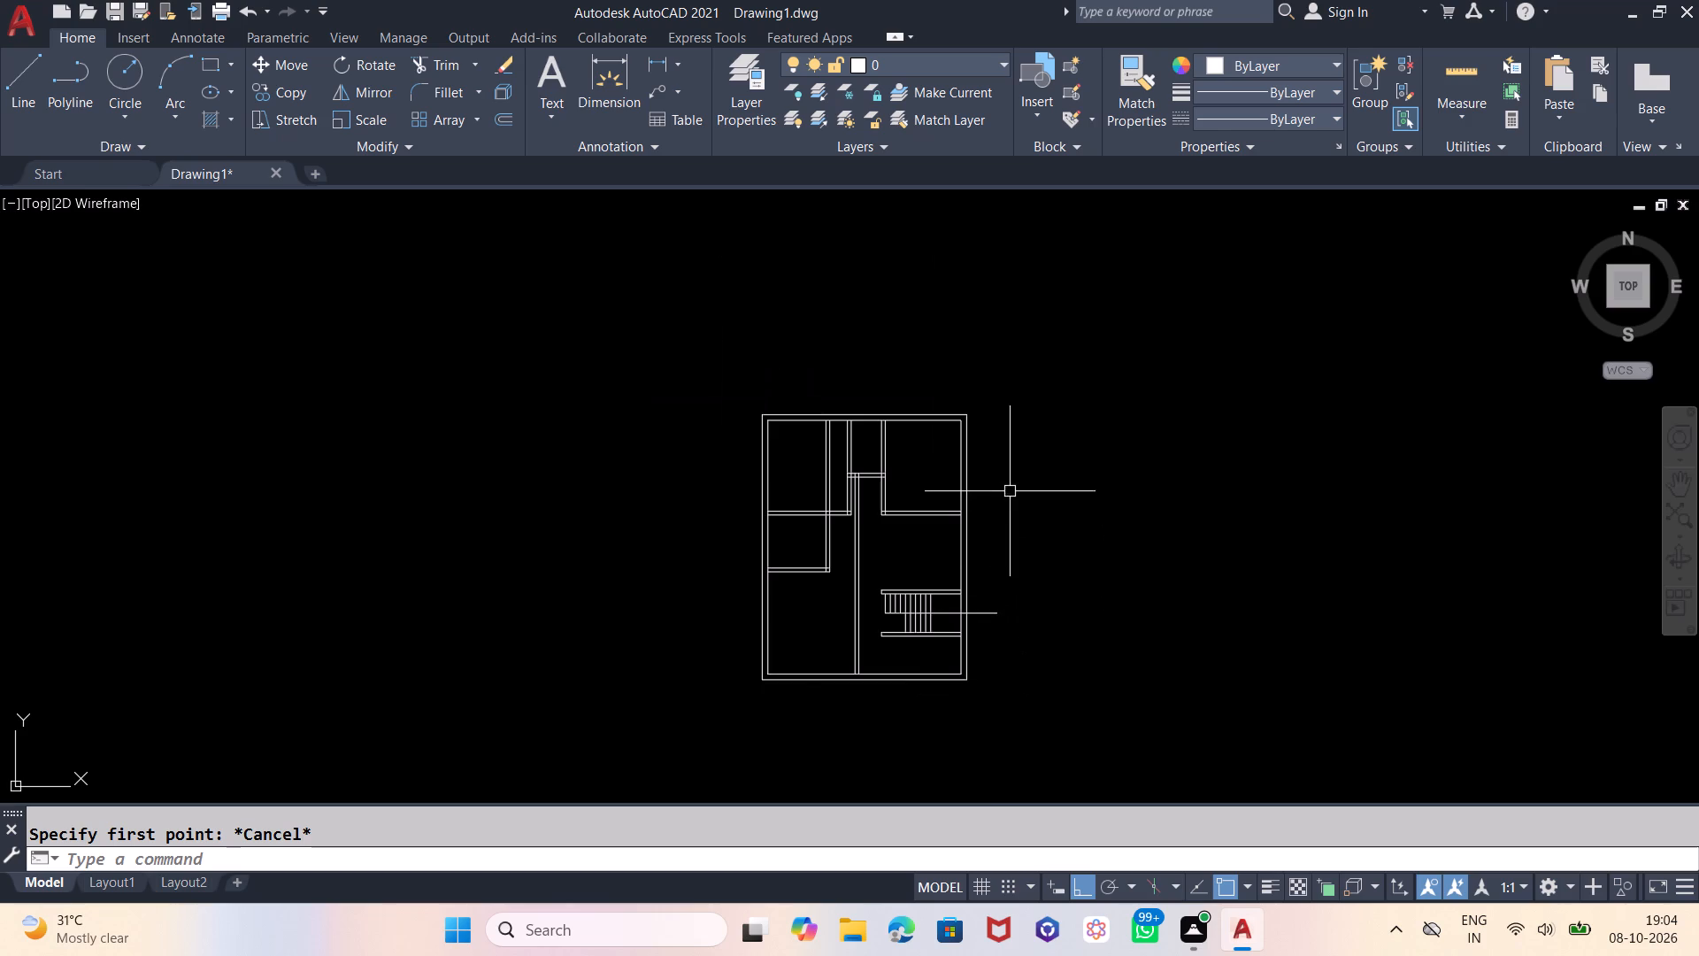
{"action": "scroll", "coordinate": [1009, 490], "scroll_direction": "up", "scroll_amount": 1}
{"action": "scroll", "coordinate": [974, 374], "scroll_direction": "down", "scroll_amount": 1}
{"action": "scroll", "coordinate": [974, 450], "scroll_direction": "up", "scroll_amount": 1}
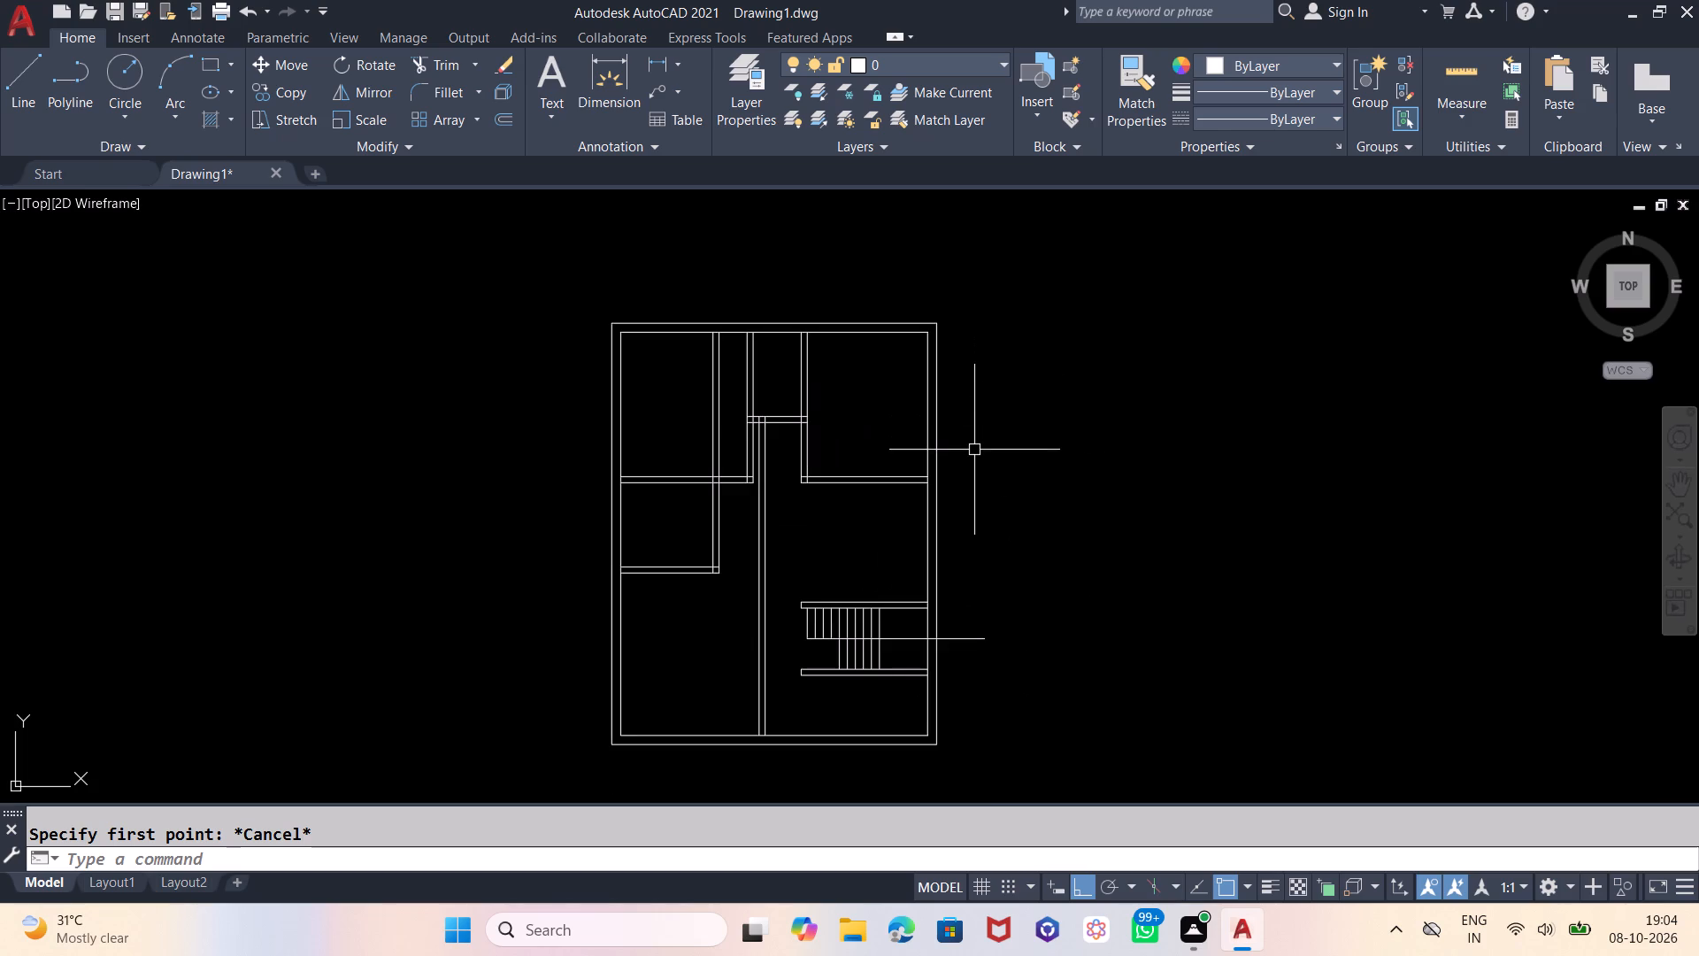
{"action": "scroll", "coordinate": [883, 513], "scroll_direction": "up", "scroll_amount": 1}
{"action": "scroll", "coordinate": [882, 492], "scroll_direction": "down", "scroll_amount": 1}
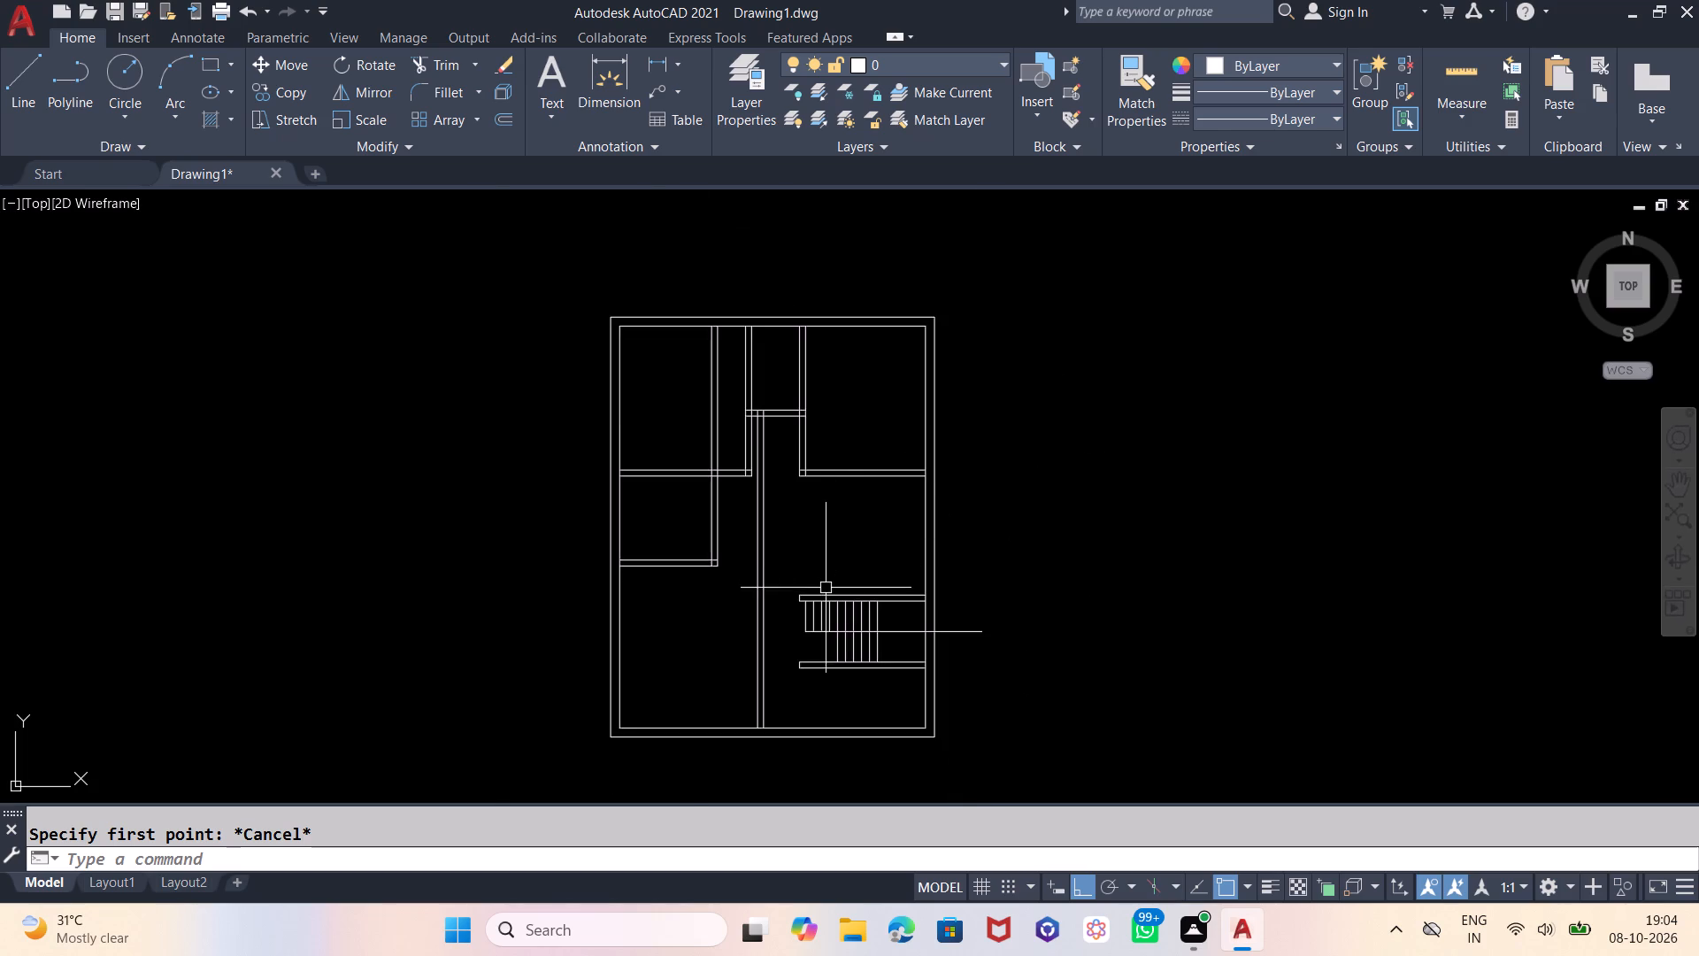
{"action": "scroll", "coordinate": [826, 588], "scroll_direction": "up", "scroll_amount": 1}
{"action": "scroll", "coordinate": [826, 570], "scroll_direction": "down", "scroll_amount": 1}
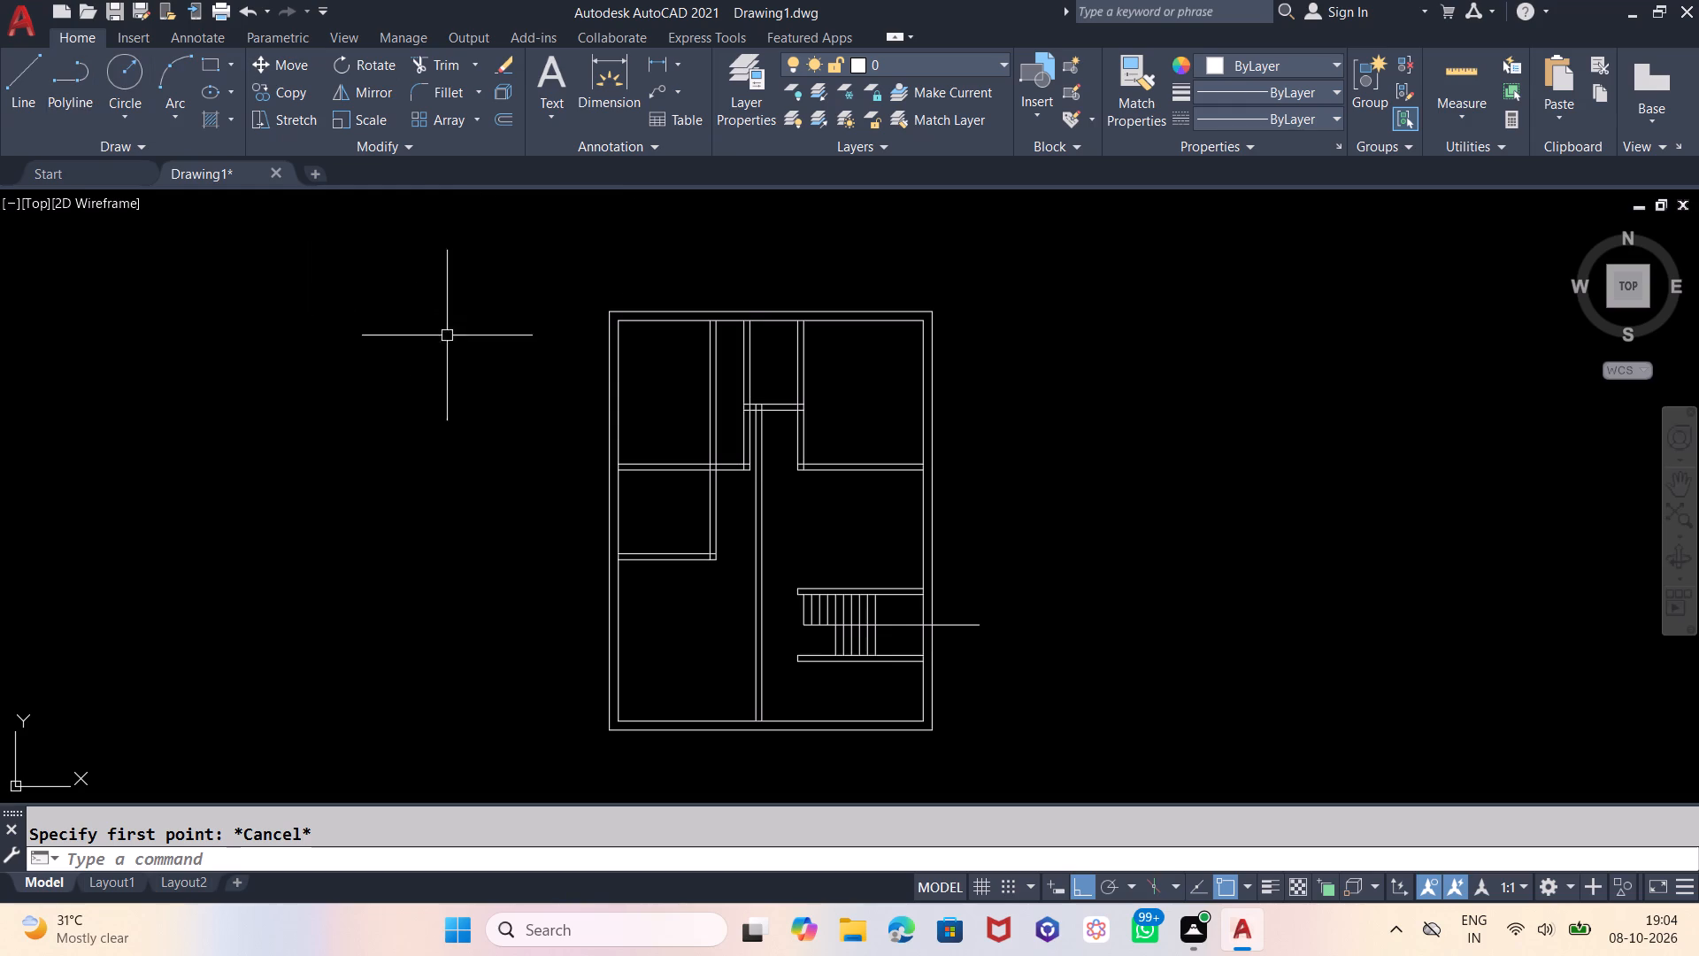
Offset the bottom outer wall's inner line 13'6" upward.
{"action": "key", "text": "o"}
{"action": "key", "text": "Return"}
{"action": "type", "text": "13"}
{"action": "type", "text": "'6"}
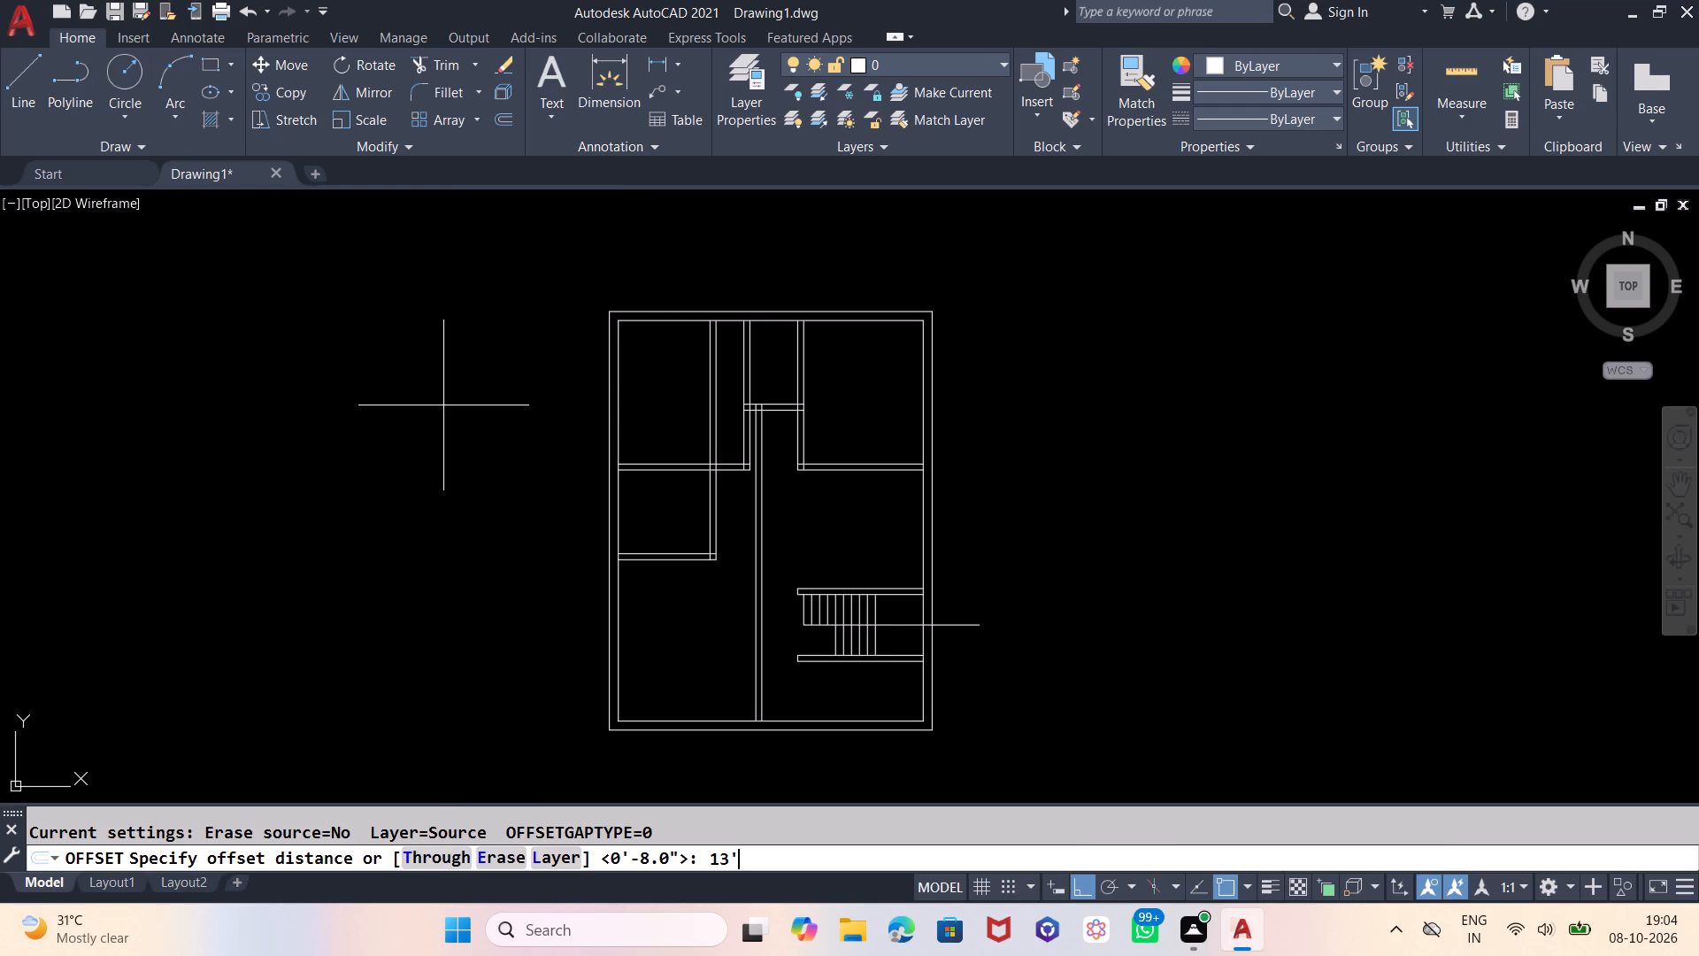
{"action": "key", "text": "shift+quotedbl"}
{"action": "key", "text": "Return"}
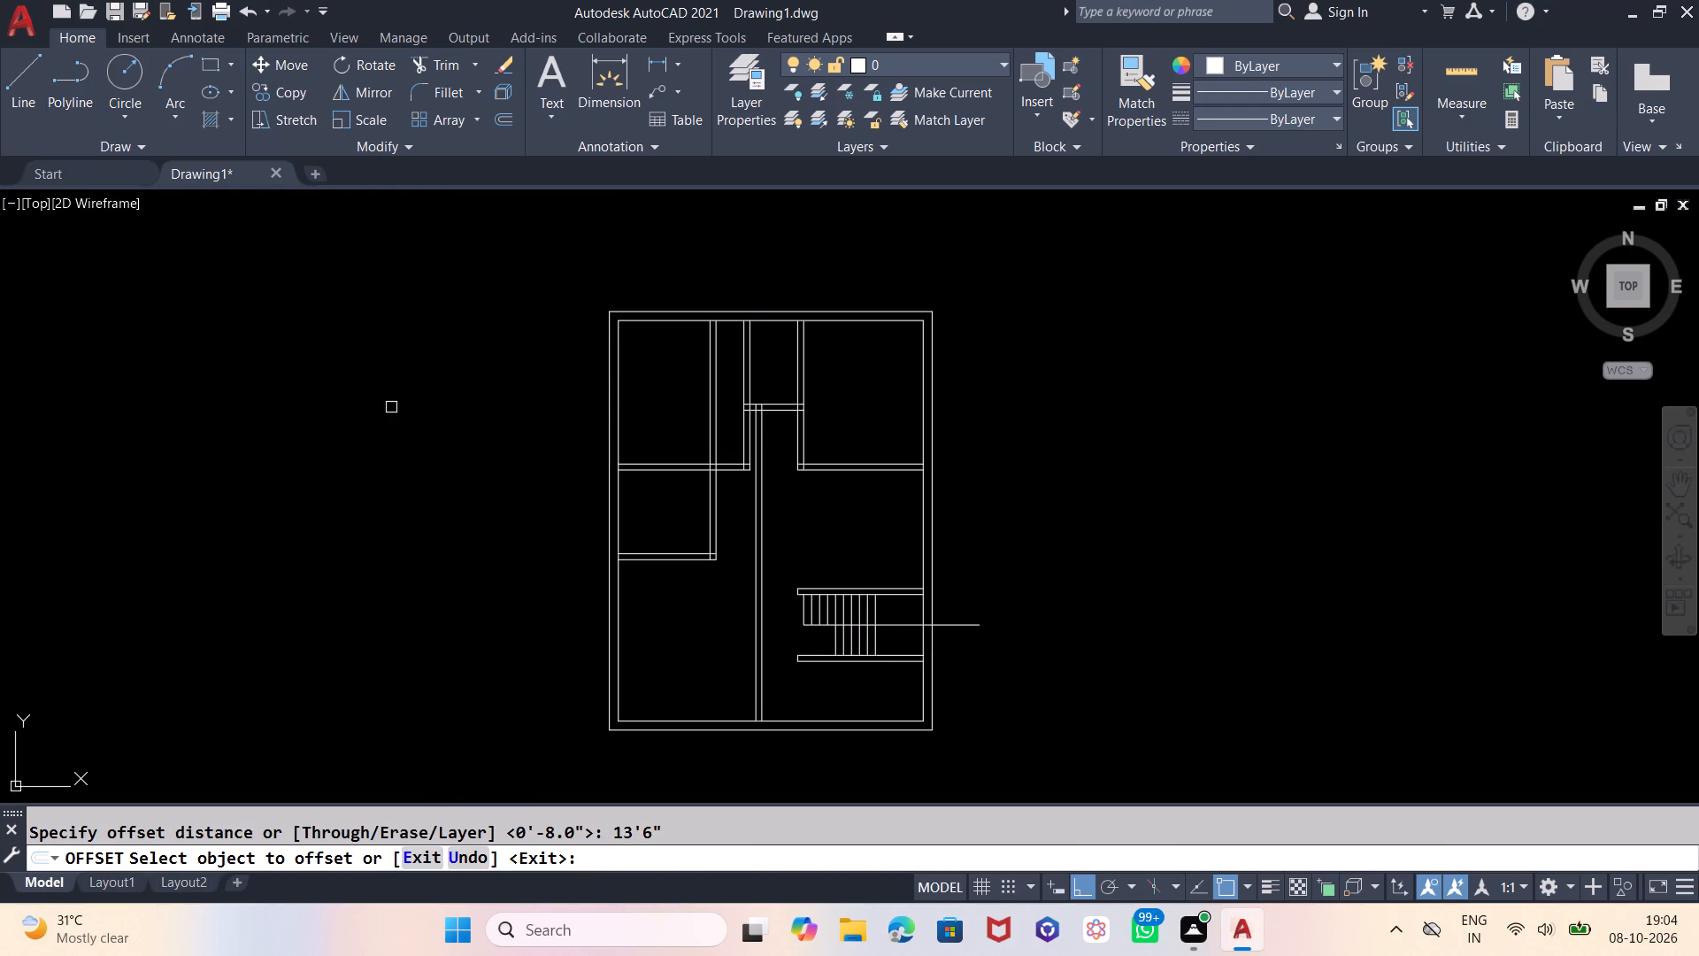
{"action": "left_click", "coordinate": [778, 719]}
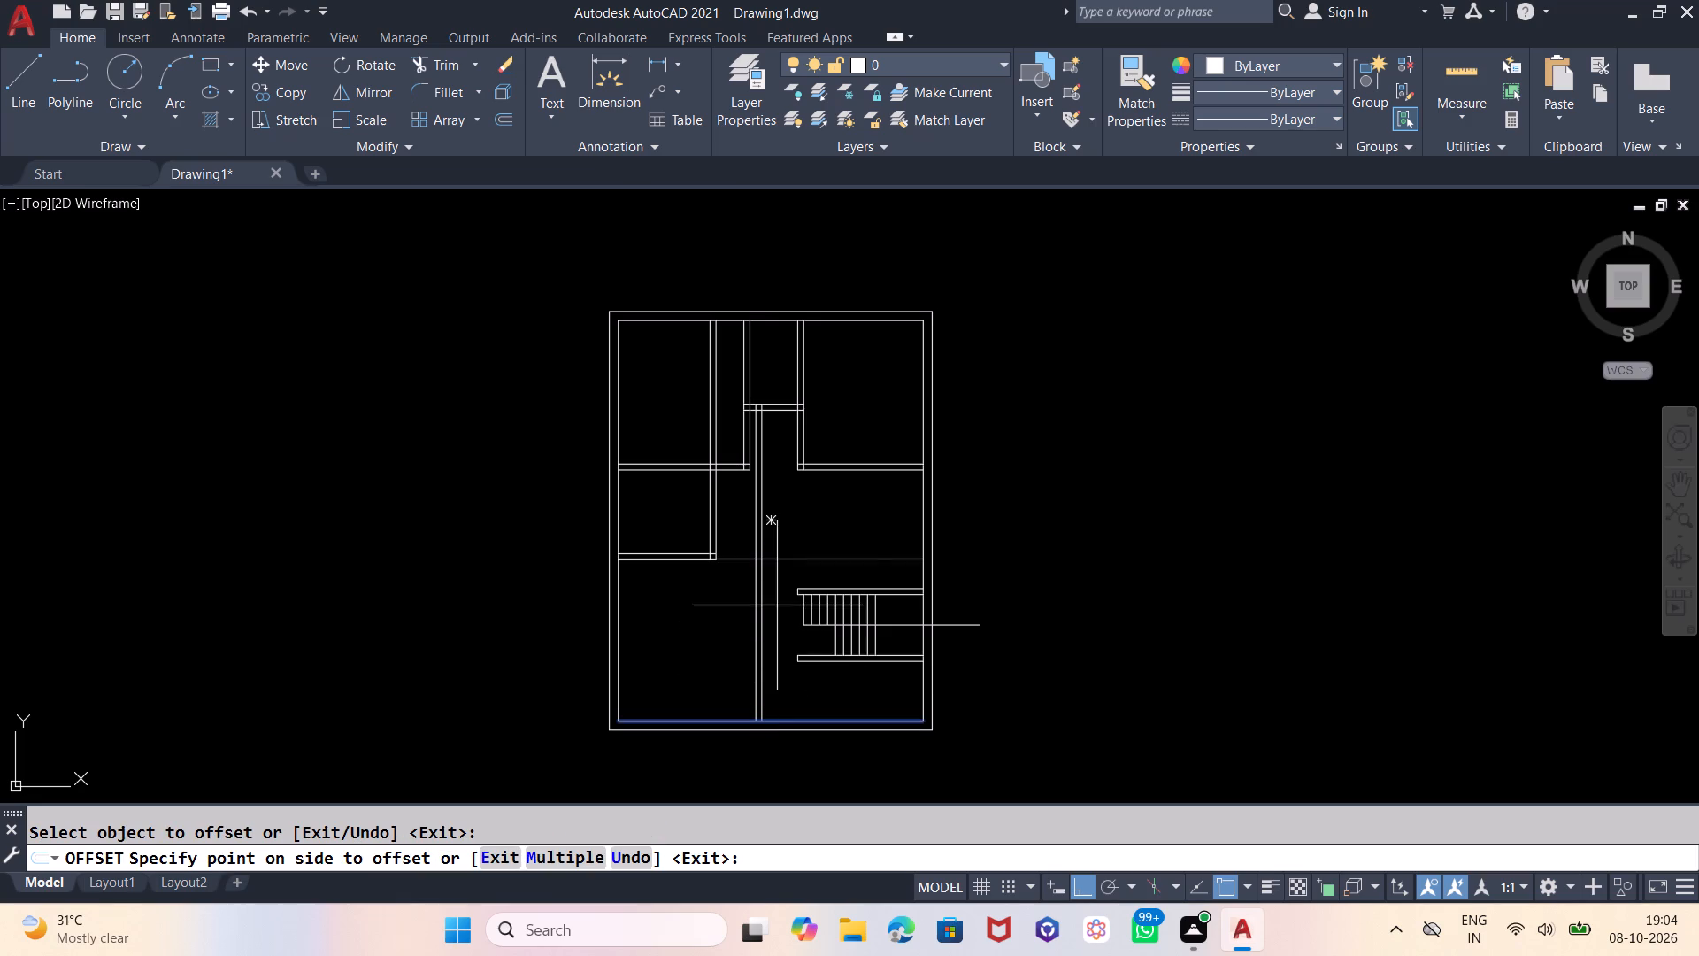
{"action": "left_click", "coordinate": [792, 535]}
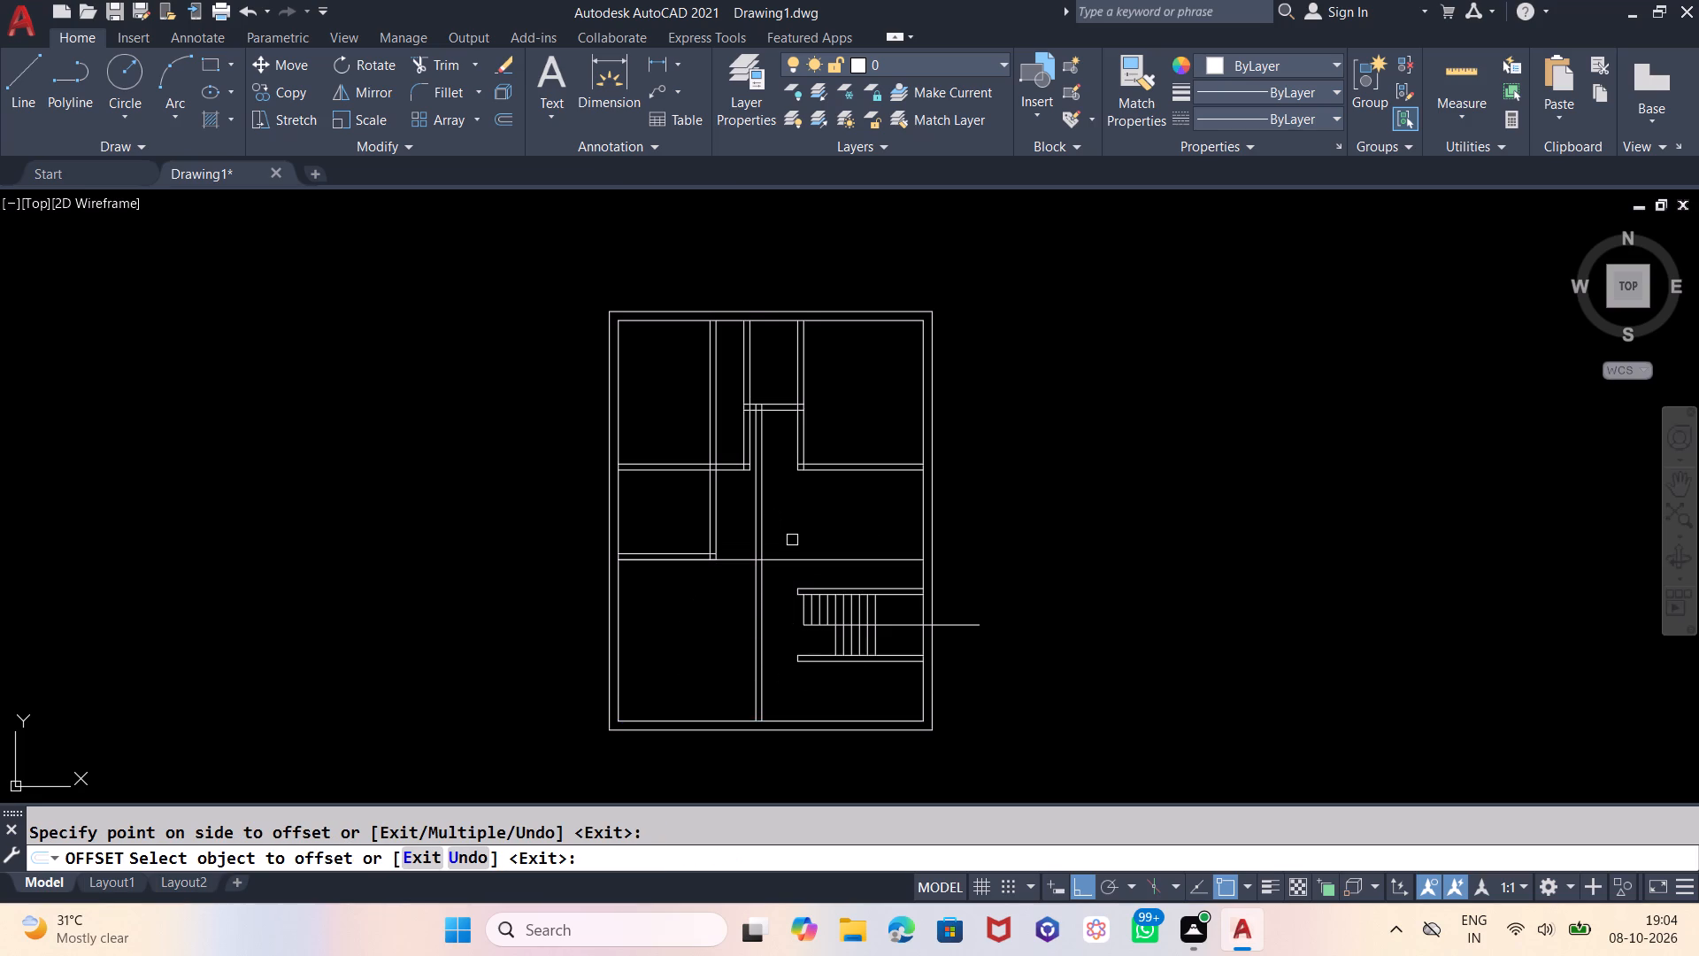
{"action": "key", "text": "Escape"}
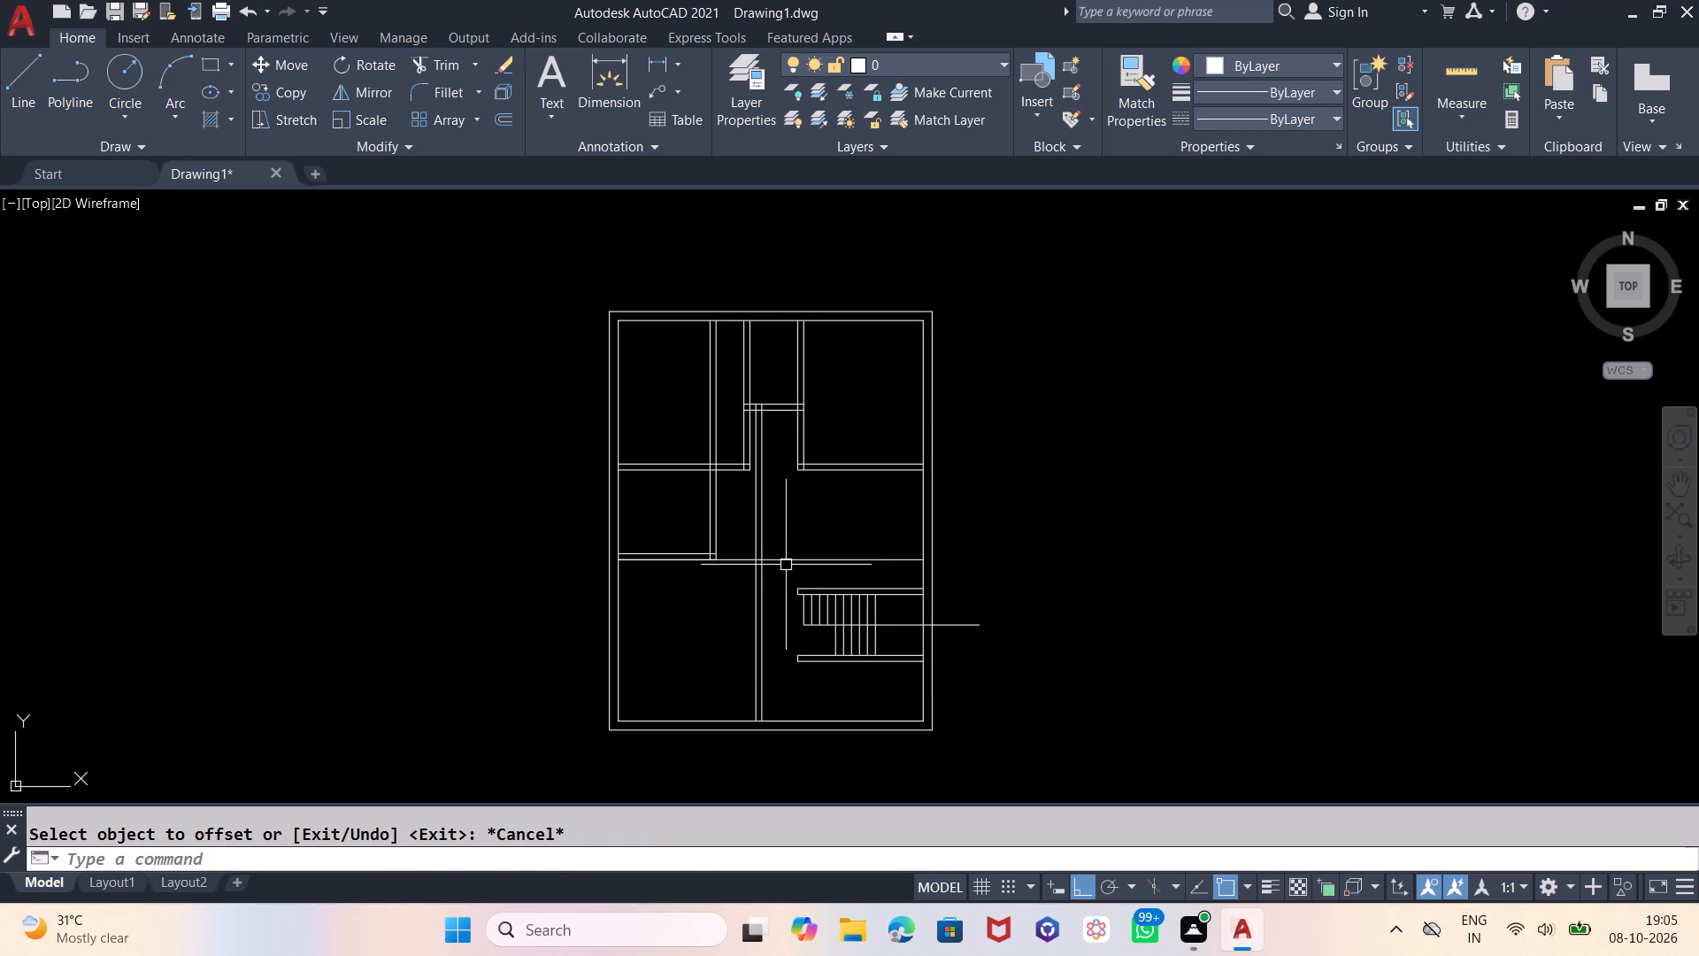
Trim the 13'6" offset line on both sides of the central vertical partition, and cut away that partition's part above it.
{"action": "type", "text": "tr"}
{"action": "key", "text": "Return"}
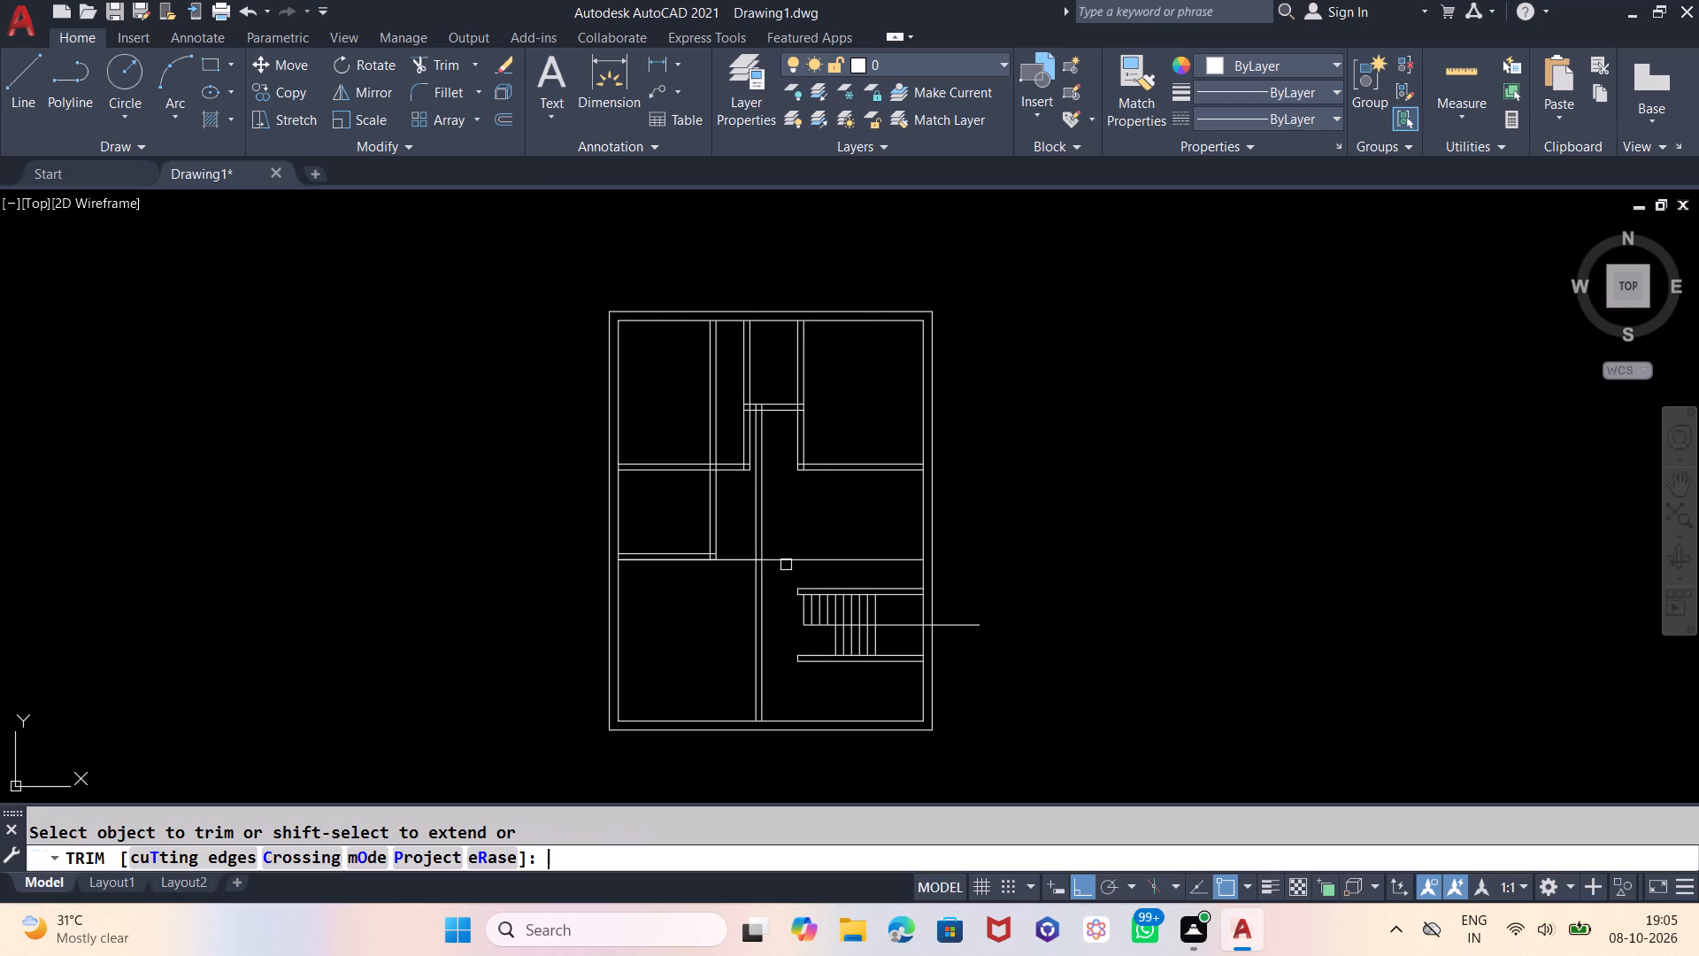
{"action": "key", "text": "Return"}
{"action": "left_click", "coordinate": [800, 539]}
{"action": "left_click", "coordinate": [777, 567]}
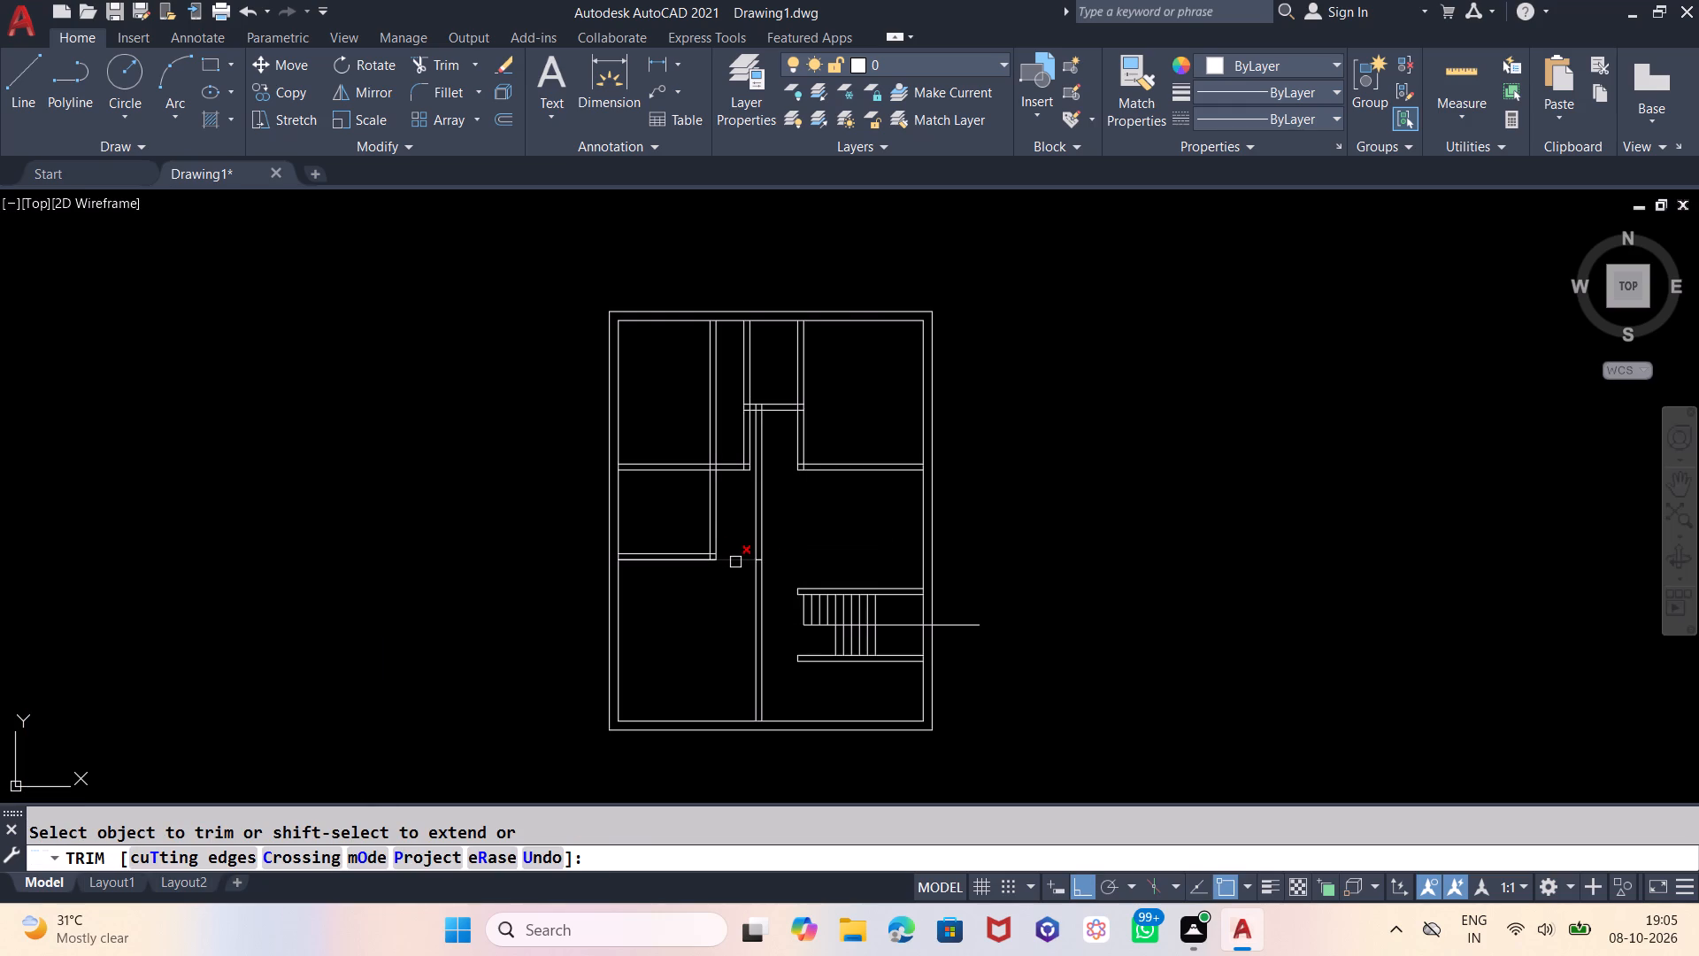
{"action": "left_click", "coordinate": [735, 562]}
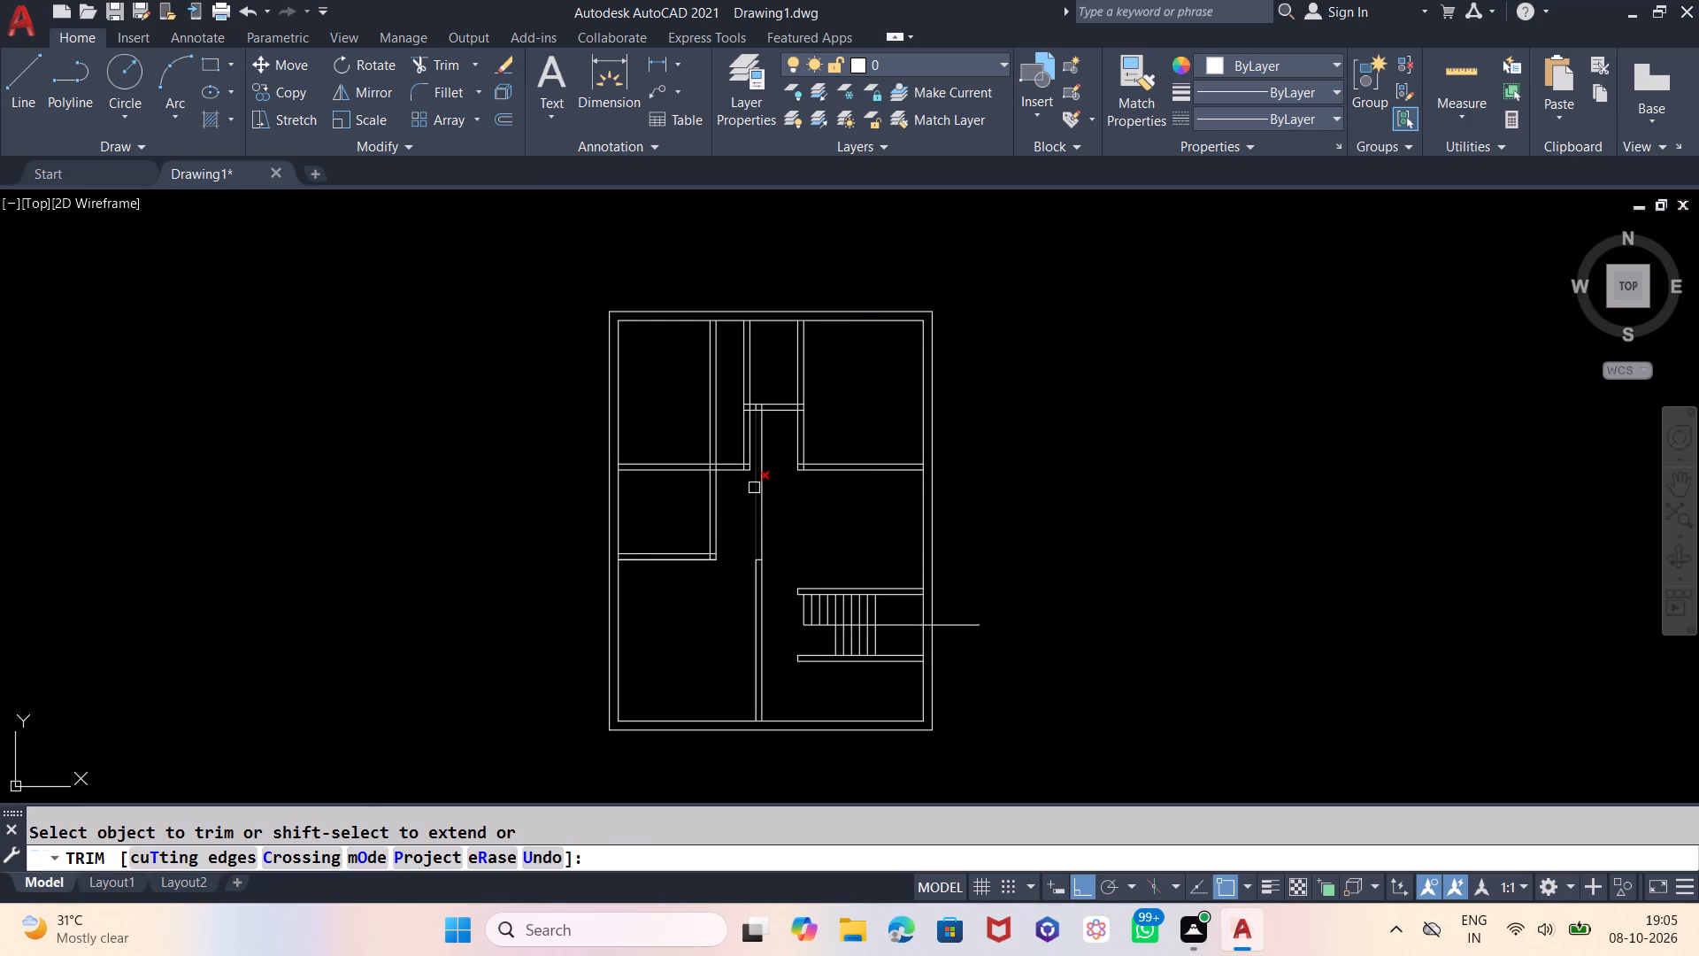
{"action": "left_click", "coordinate": [754, 488]}
{"action": "left_click", "coordinate": [762, 494]}
Trim the stair centreline's overhang back to the inner face of the right outer wall.
{"action": "left_click", "coordinate": [965, 628]}
{"action": "scroll", "coordinate": [918, 621], "scroll_direction": "up", "scroll_amount": 3}
{"action": "left_click", "coordinate": [941, 642]}
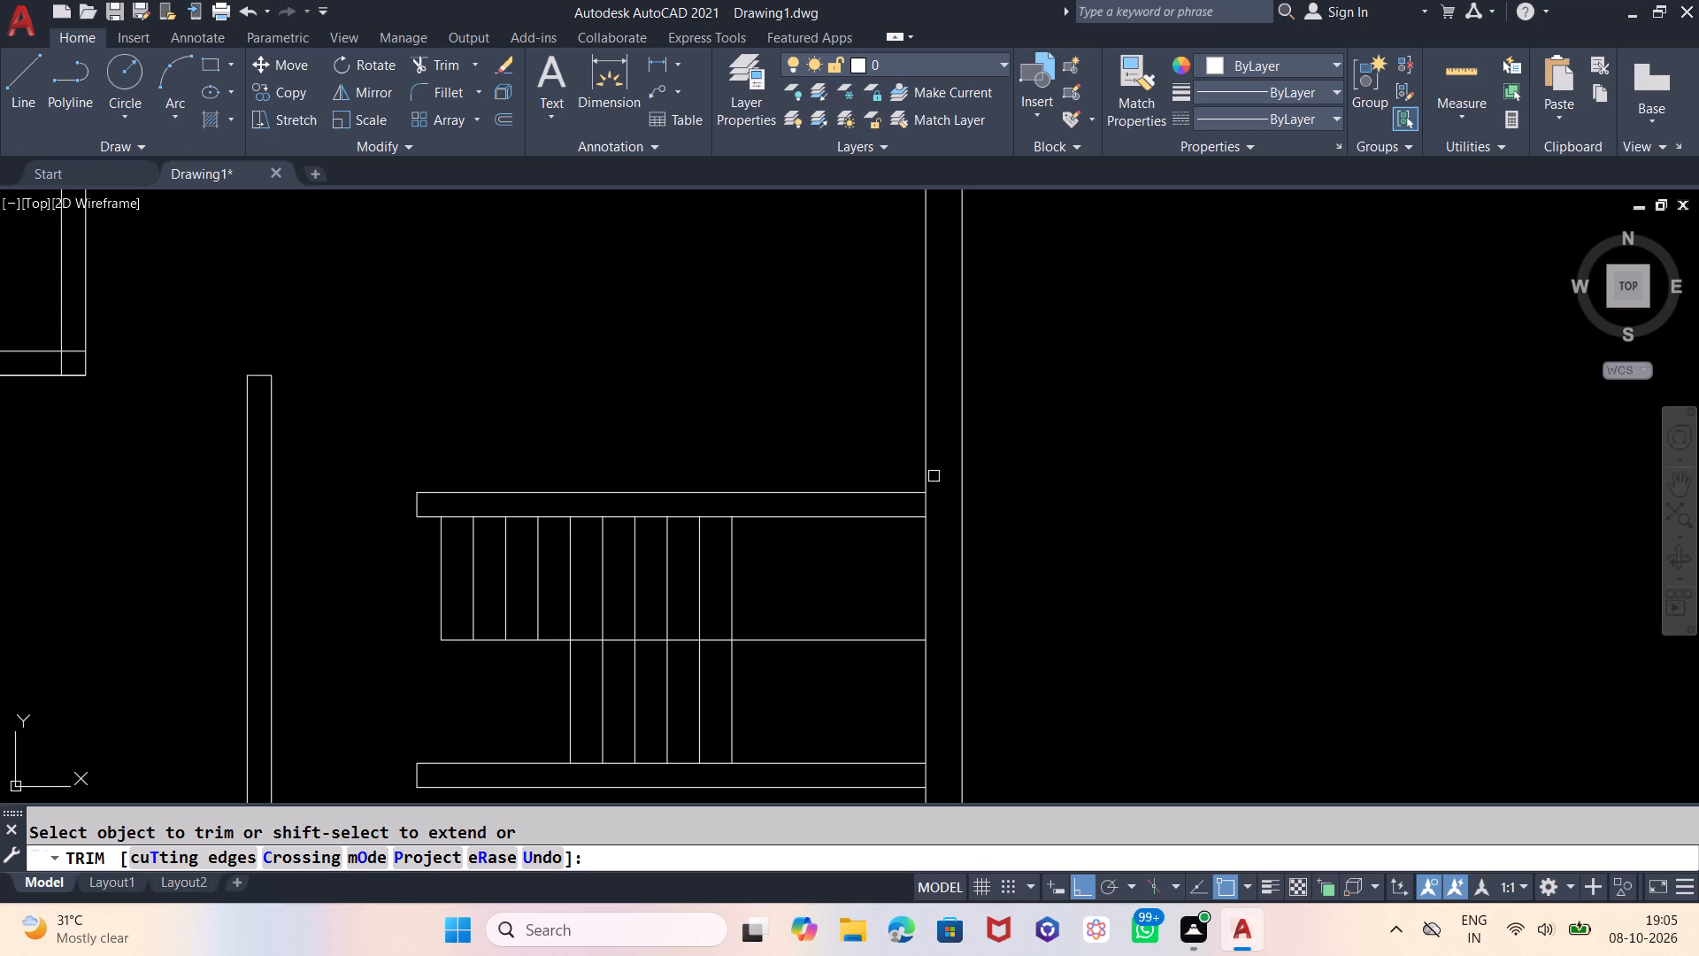
Trim away the two short leftover stubs inside the small horizontal partition between the two upper rooms.
{"action": "scroll", "coordinate": [934, 475], "scroll_direction": "down", "scroll_amount": 2}
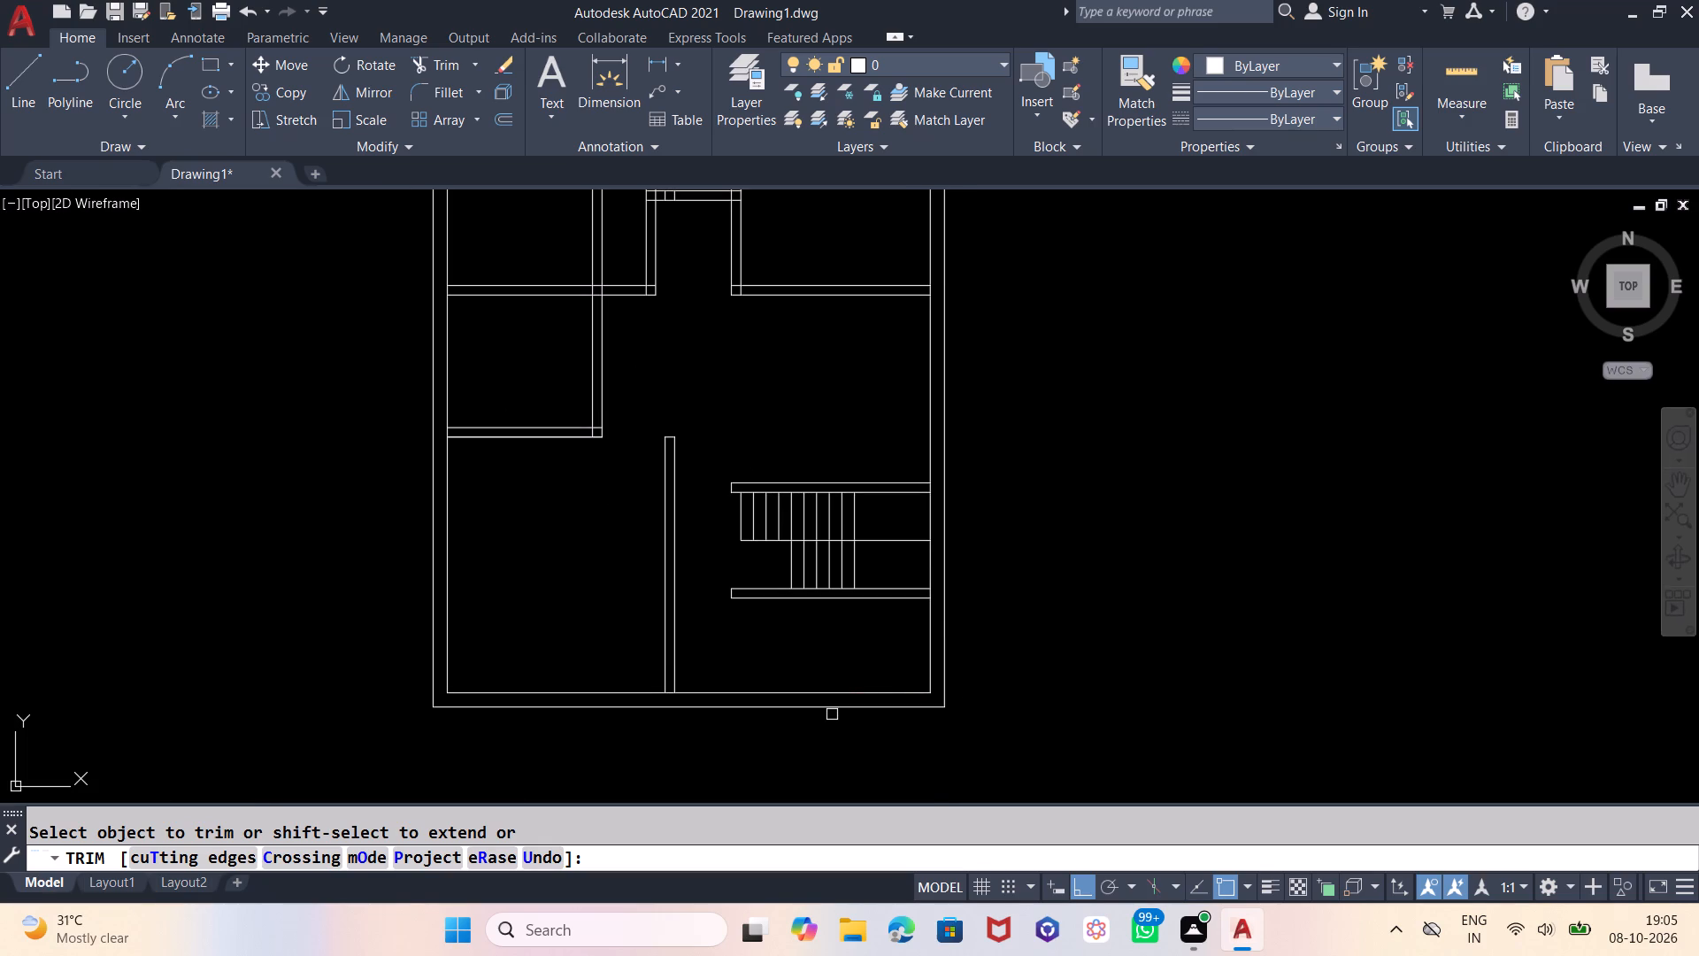
{"action": "scroll", "coordinate": [842, 784], "scroll_direction": "down", "scroll_amount": 1}
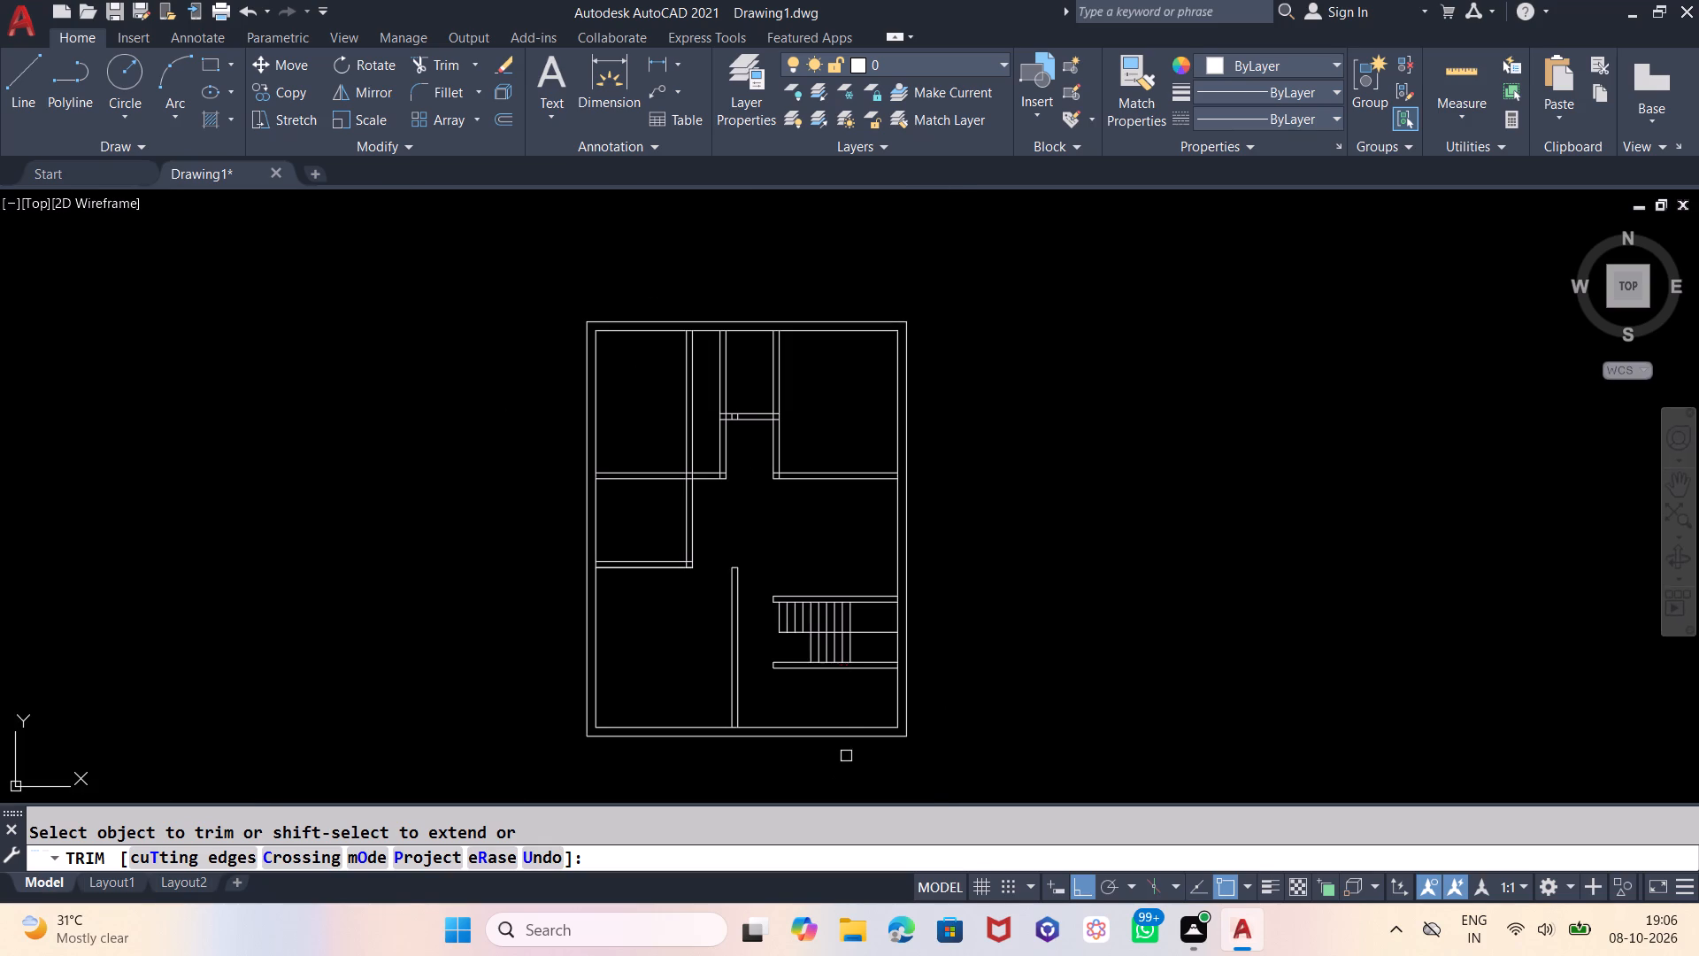
{"action": "scroll", "coordinate": [739, 407], "scroll_direction": "up", "scroll_amount": 5}
{"action": "left_click", "coordinate": [722, 430]}
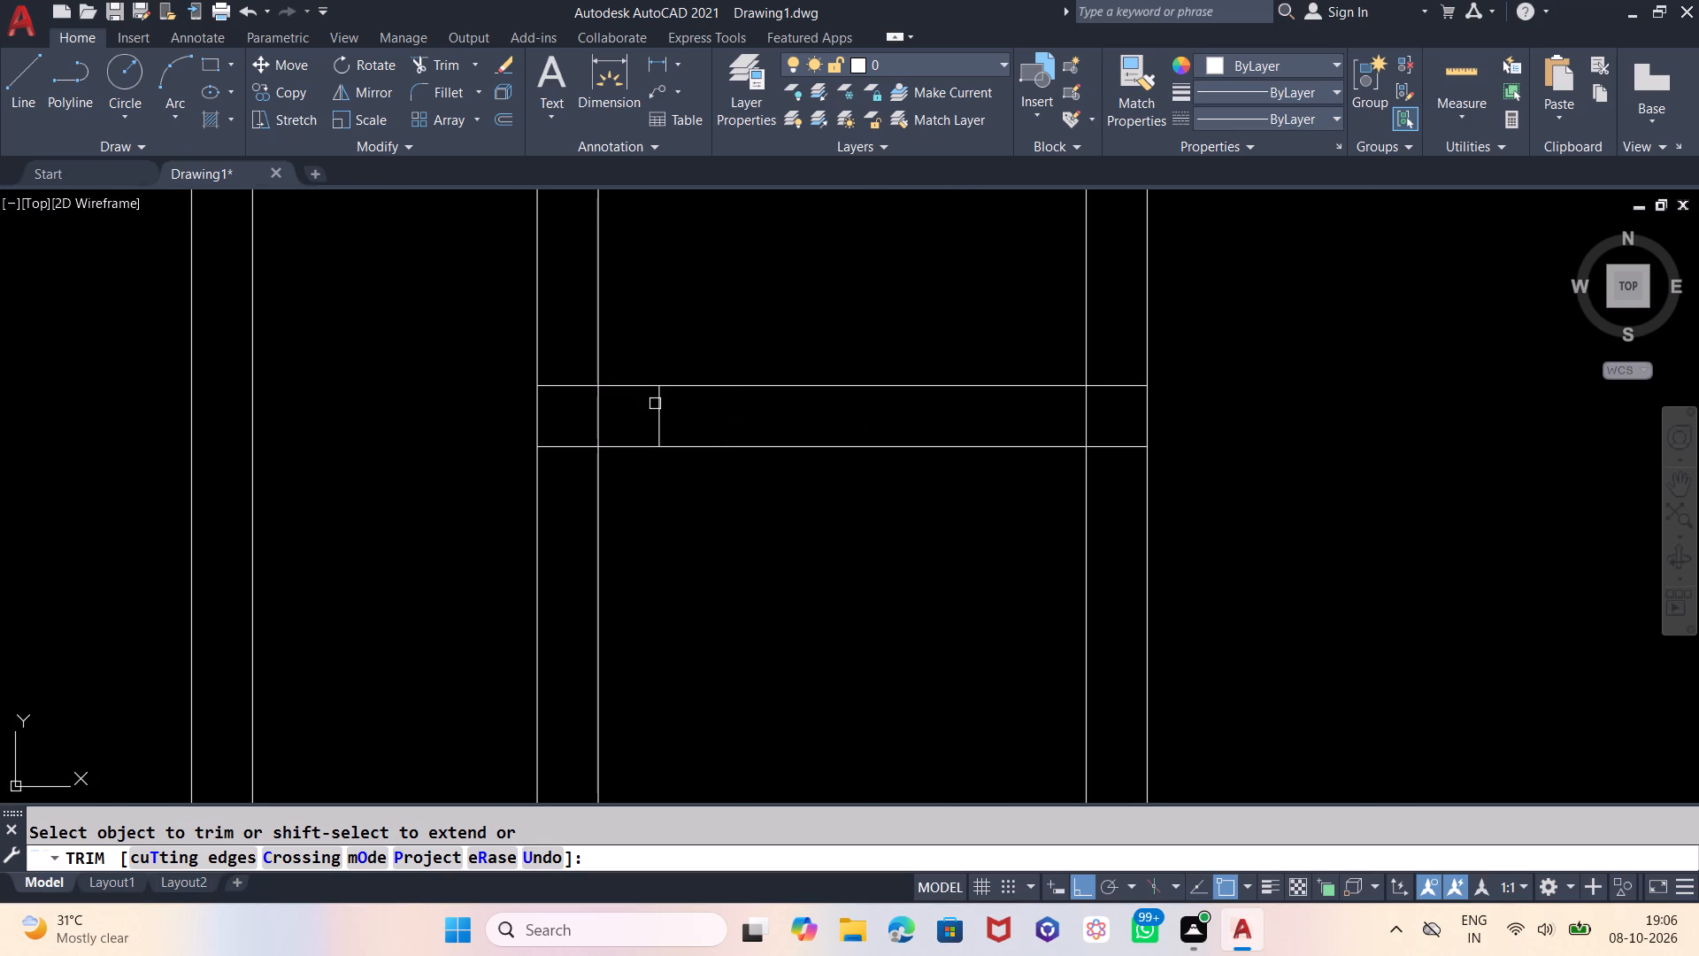
{"action": "left_click", "coordinate": [658, 412]}
Trim away both lines of the vertical partition crossing the top-left room, above that room's bottom partition.
{"action": "scroll", "coordinate": [802, 576], "scroll_direction": "down", "scroll_amount": 2}
{"action": "scroll", "coordinate": [1007, 516], "scroll_direction": "down", "scroll_amount": 2}
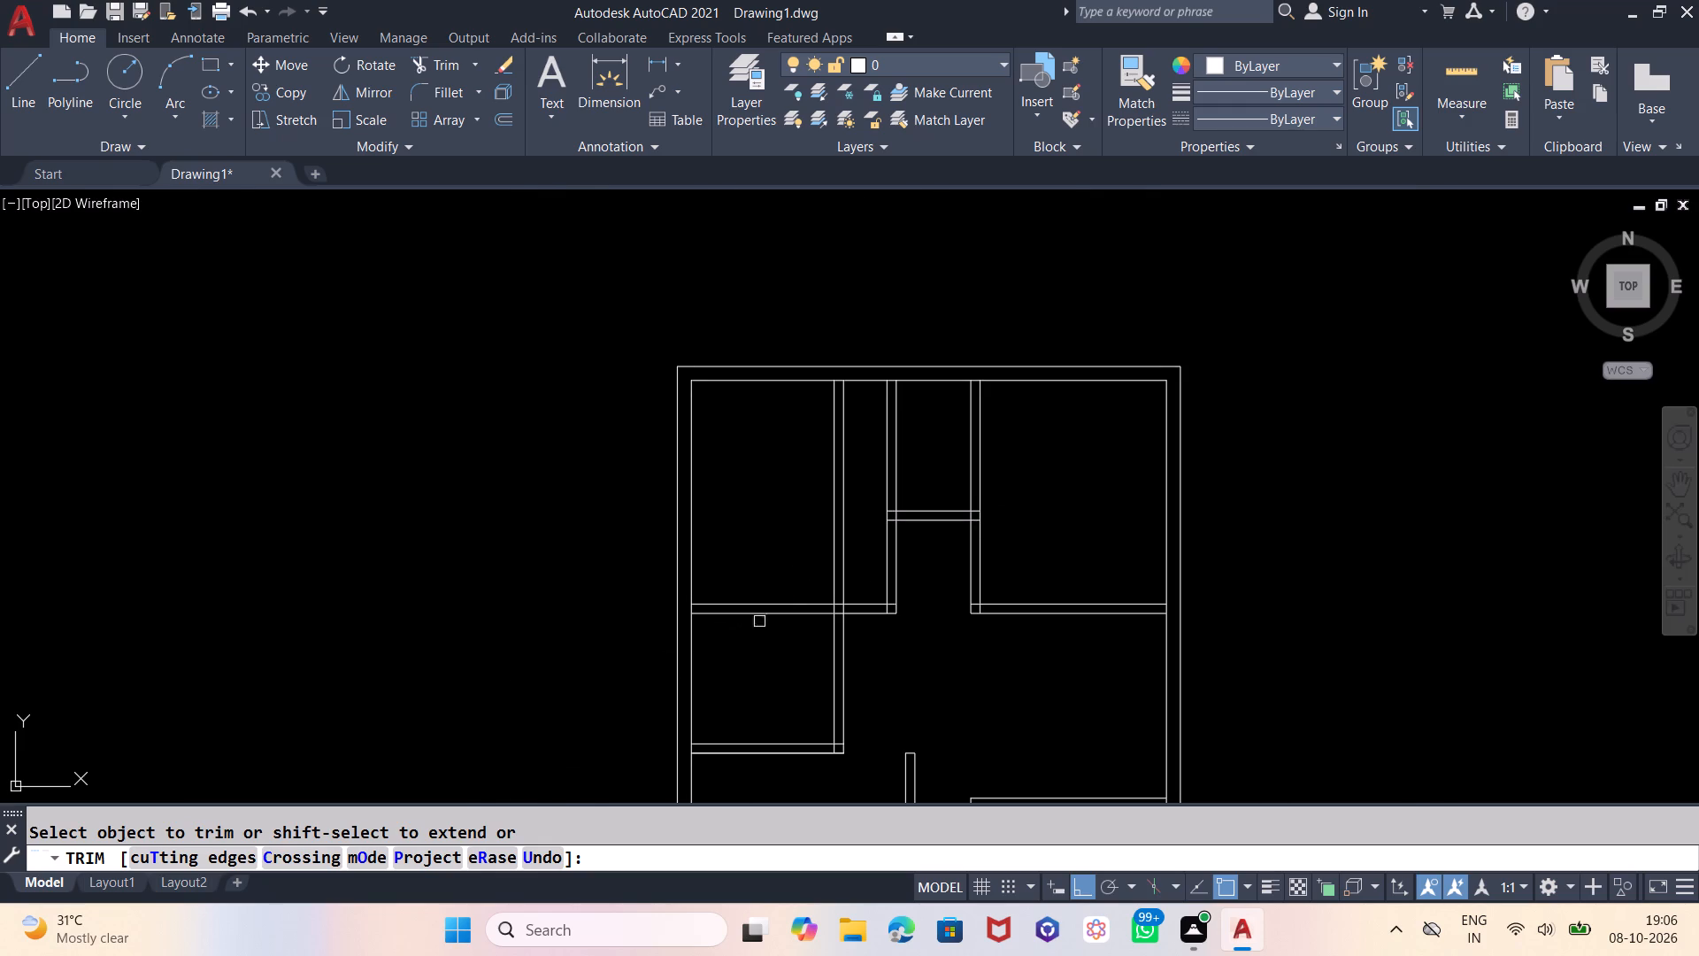
{"action": "left_click", "coordinate": [834, 551]}
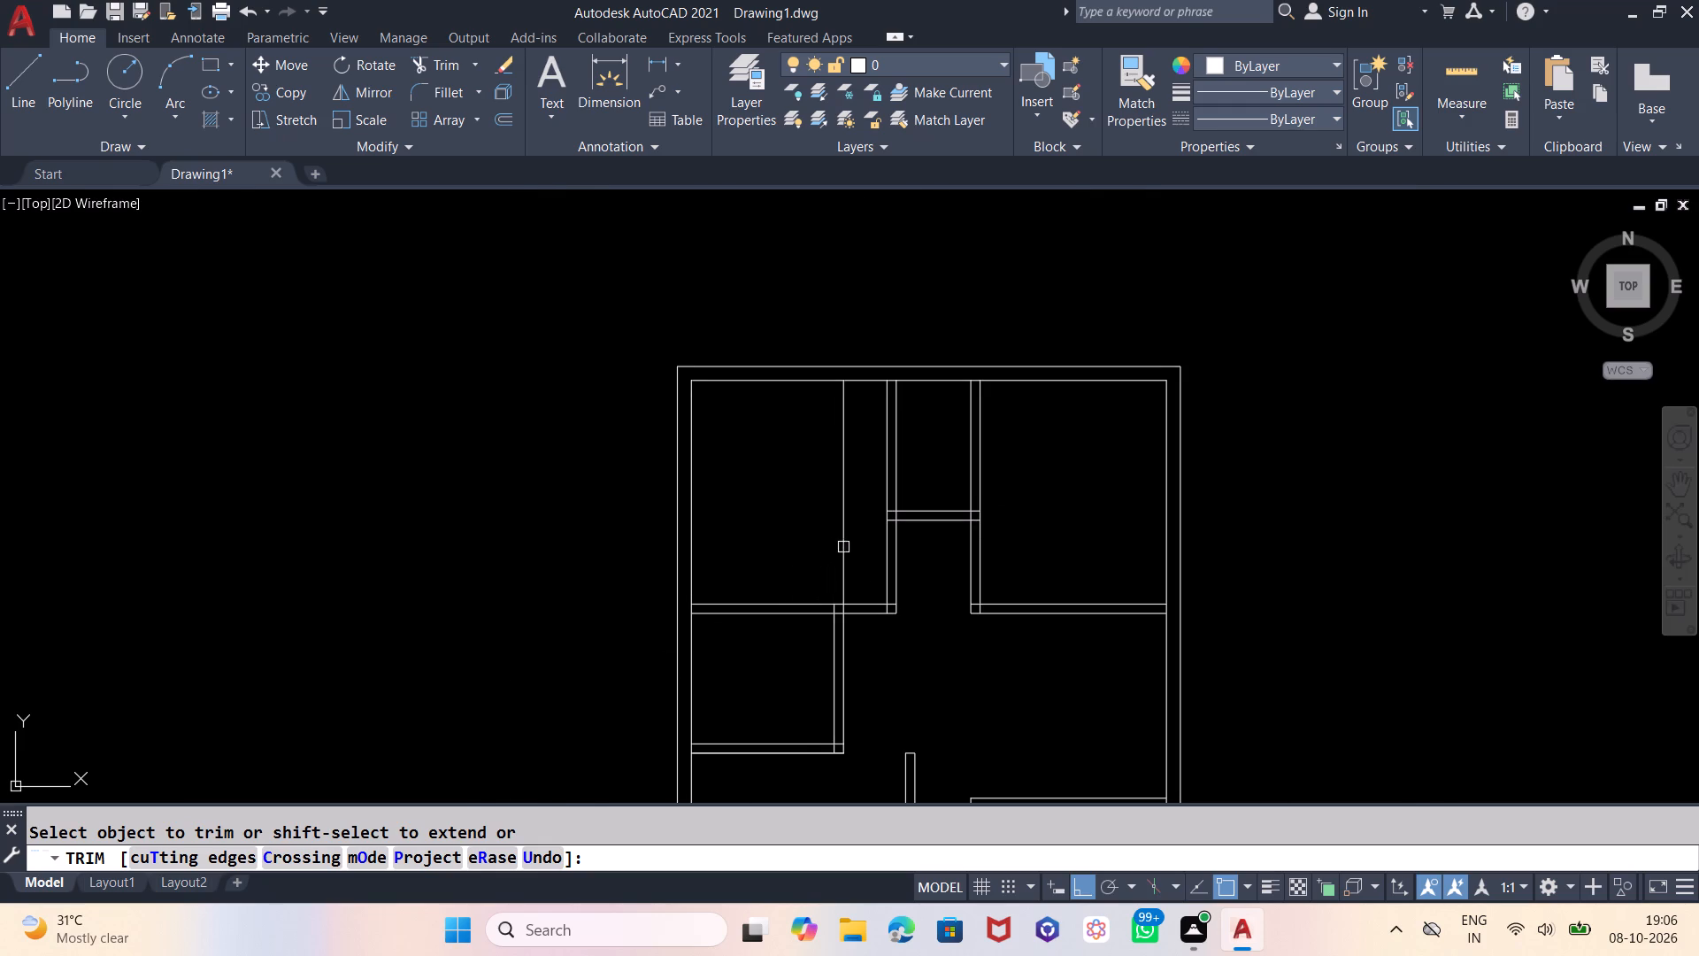
{"action": "left_click", "coordinate": [843, 547]}
{"action": "key", "text": "Escape"}
Offset the upper line of the top-left room's bottom partition 3" upward into the room.
{"action": "key", "text": "o"}
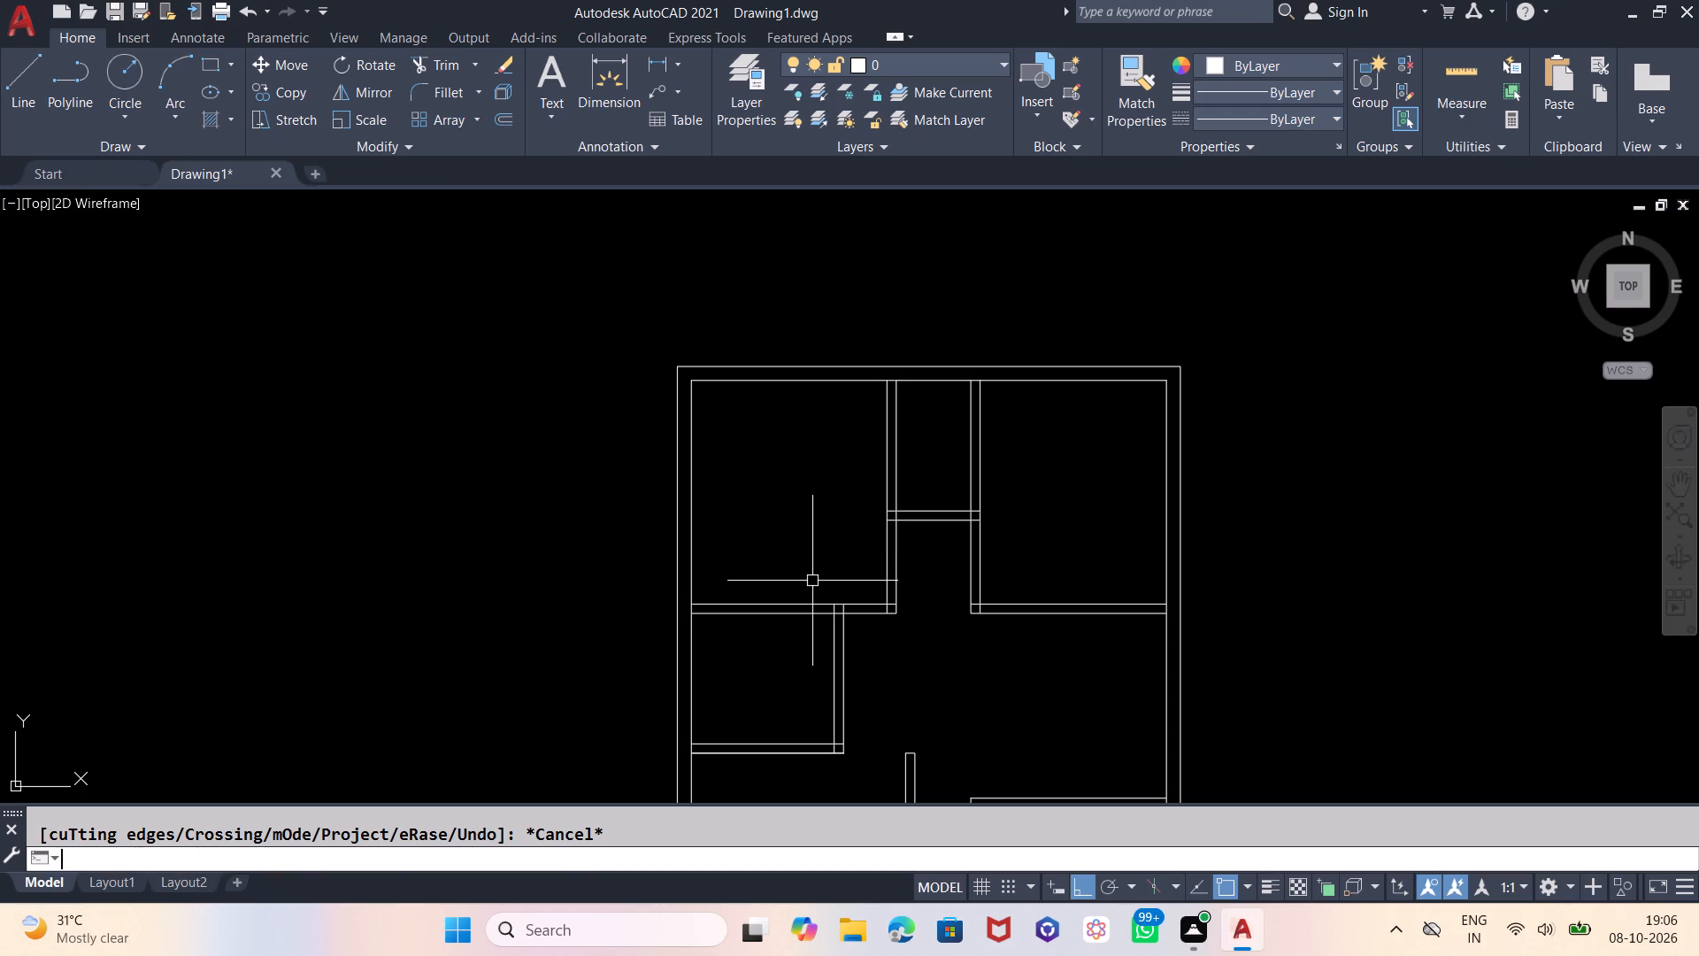
{"action": "key", "text": "Return"}
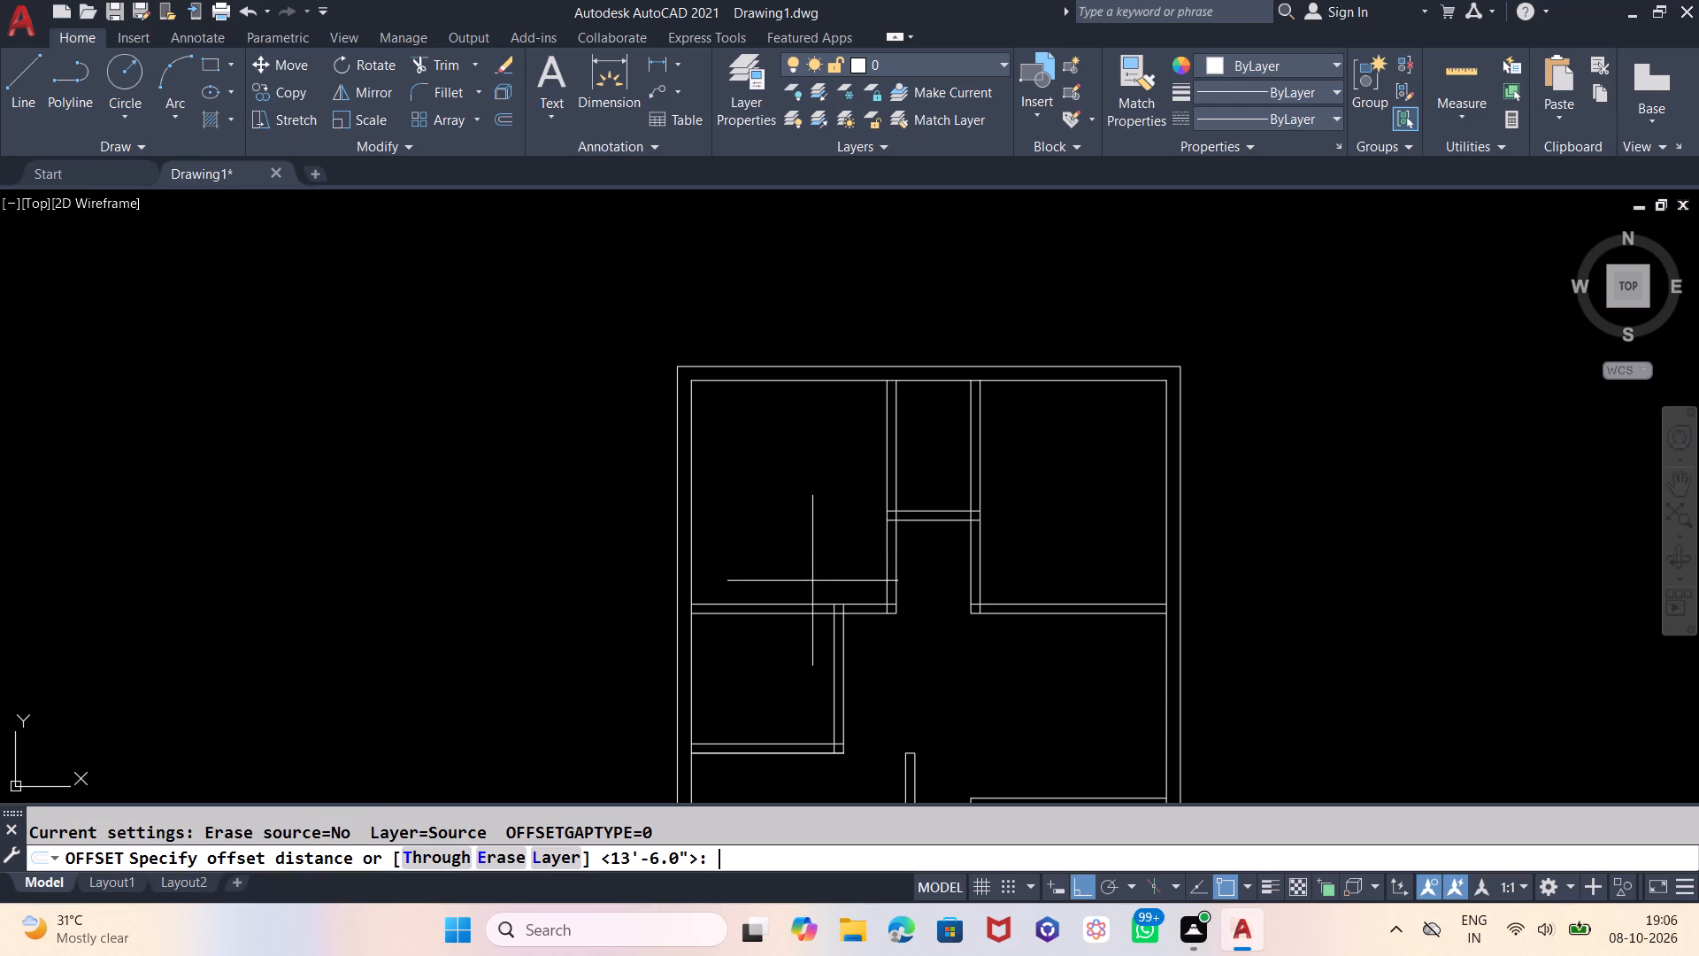
{"action": "key", "text": "3"}
{"action": "key", "text": "Return"}
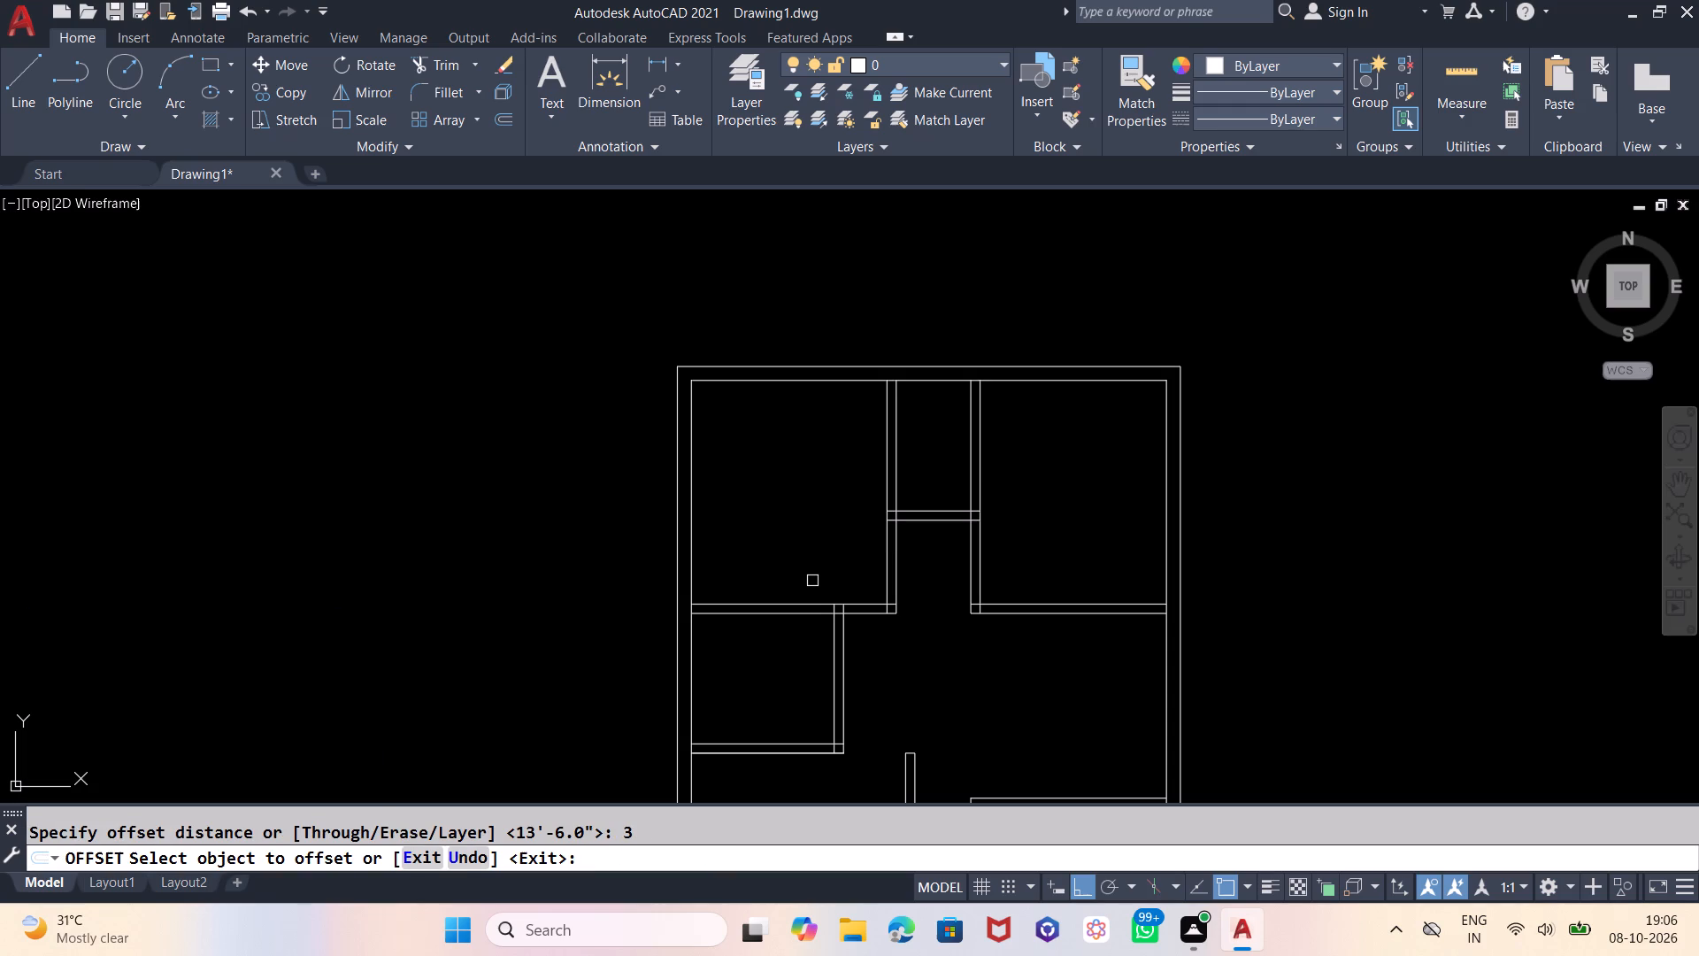
{"action": "left_click", "coordinate": [881, 605]}
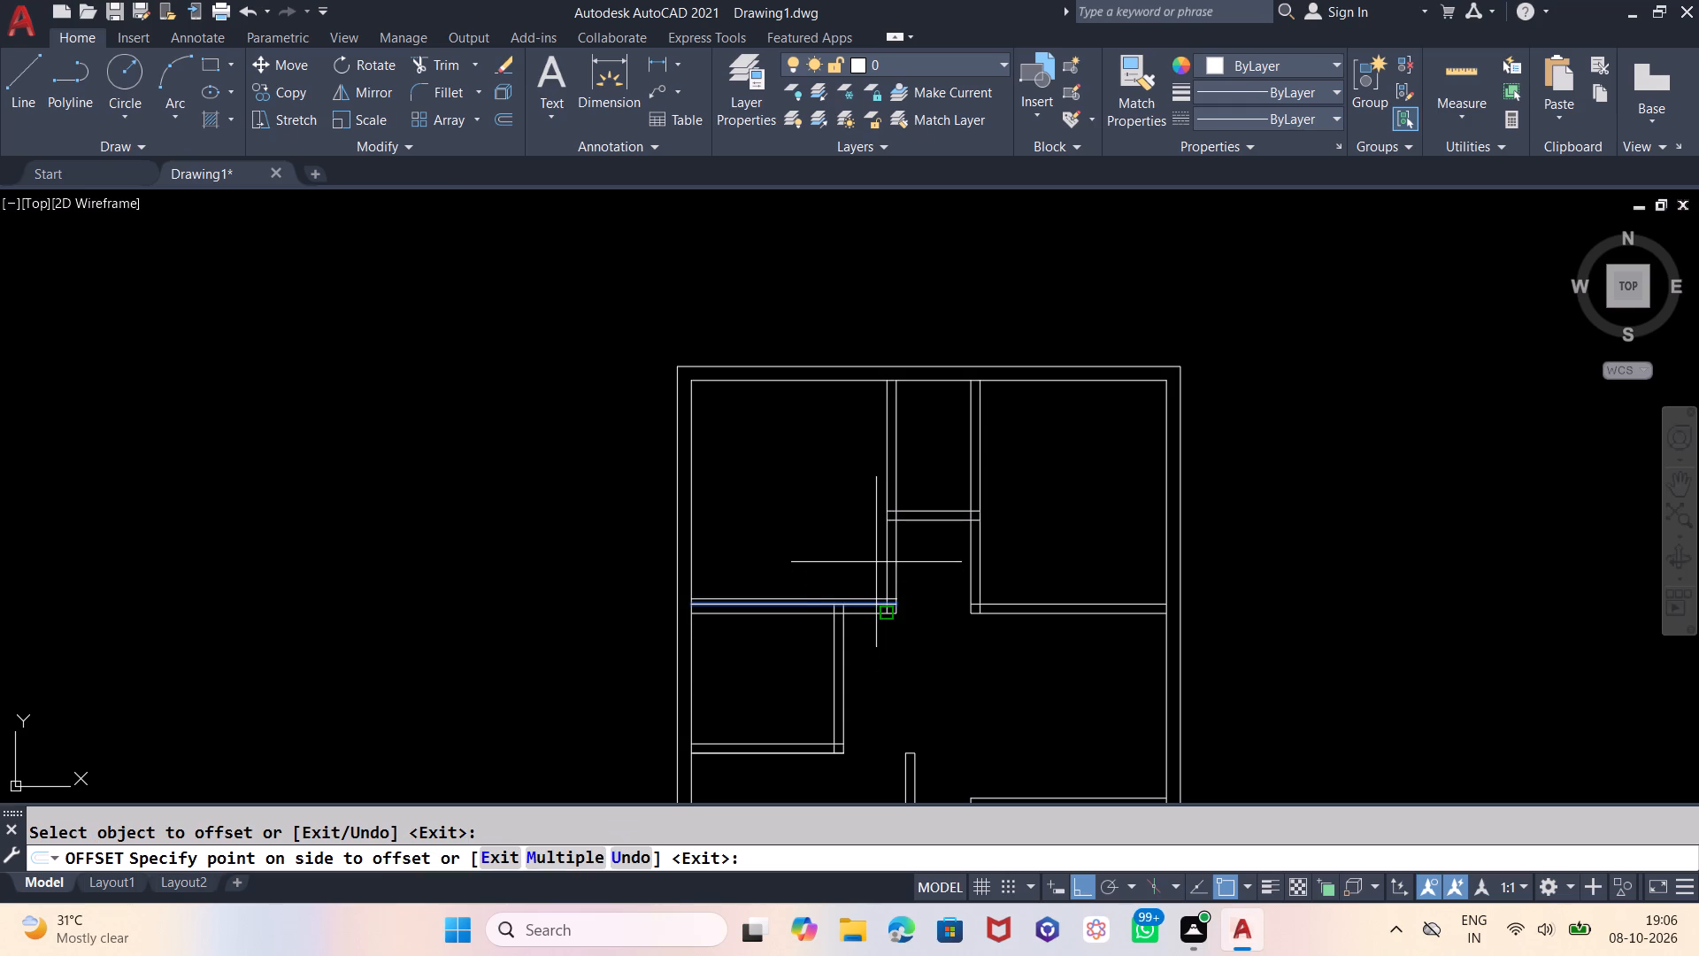
{"action": "left_click", "coordinate": [876, 562]}
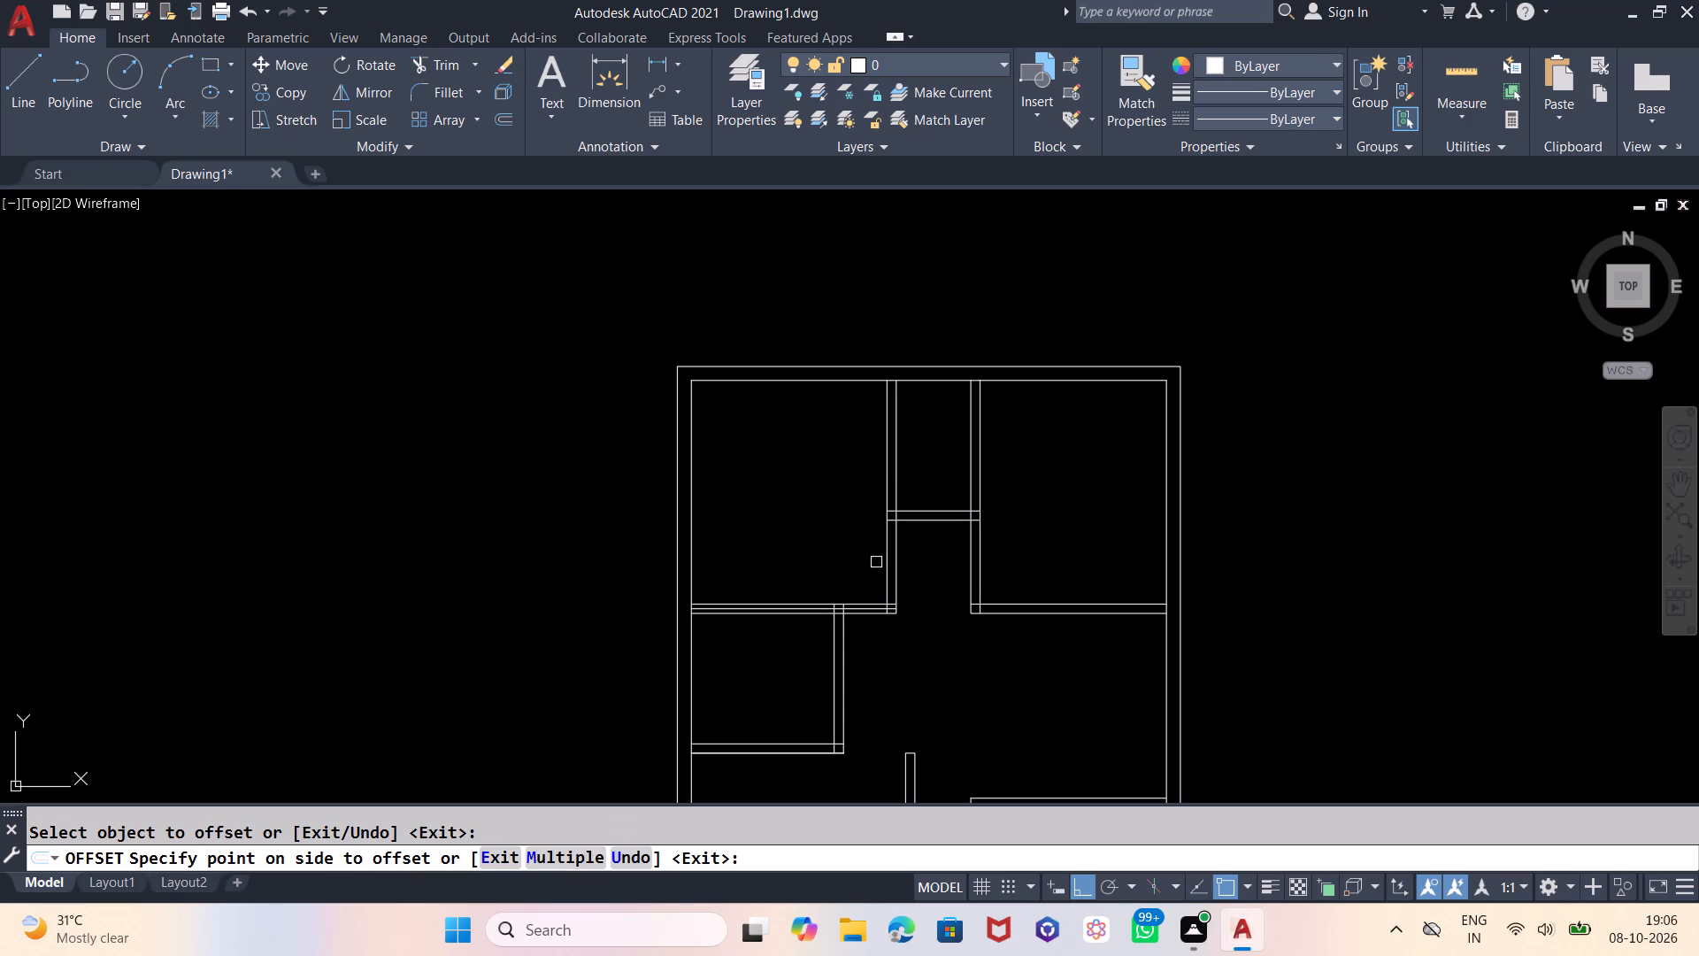
{"action": "key", "text": "ctrl+z"}
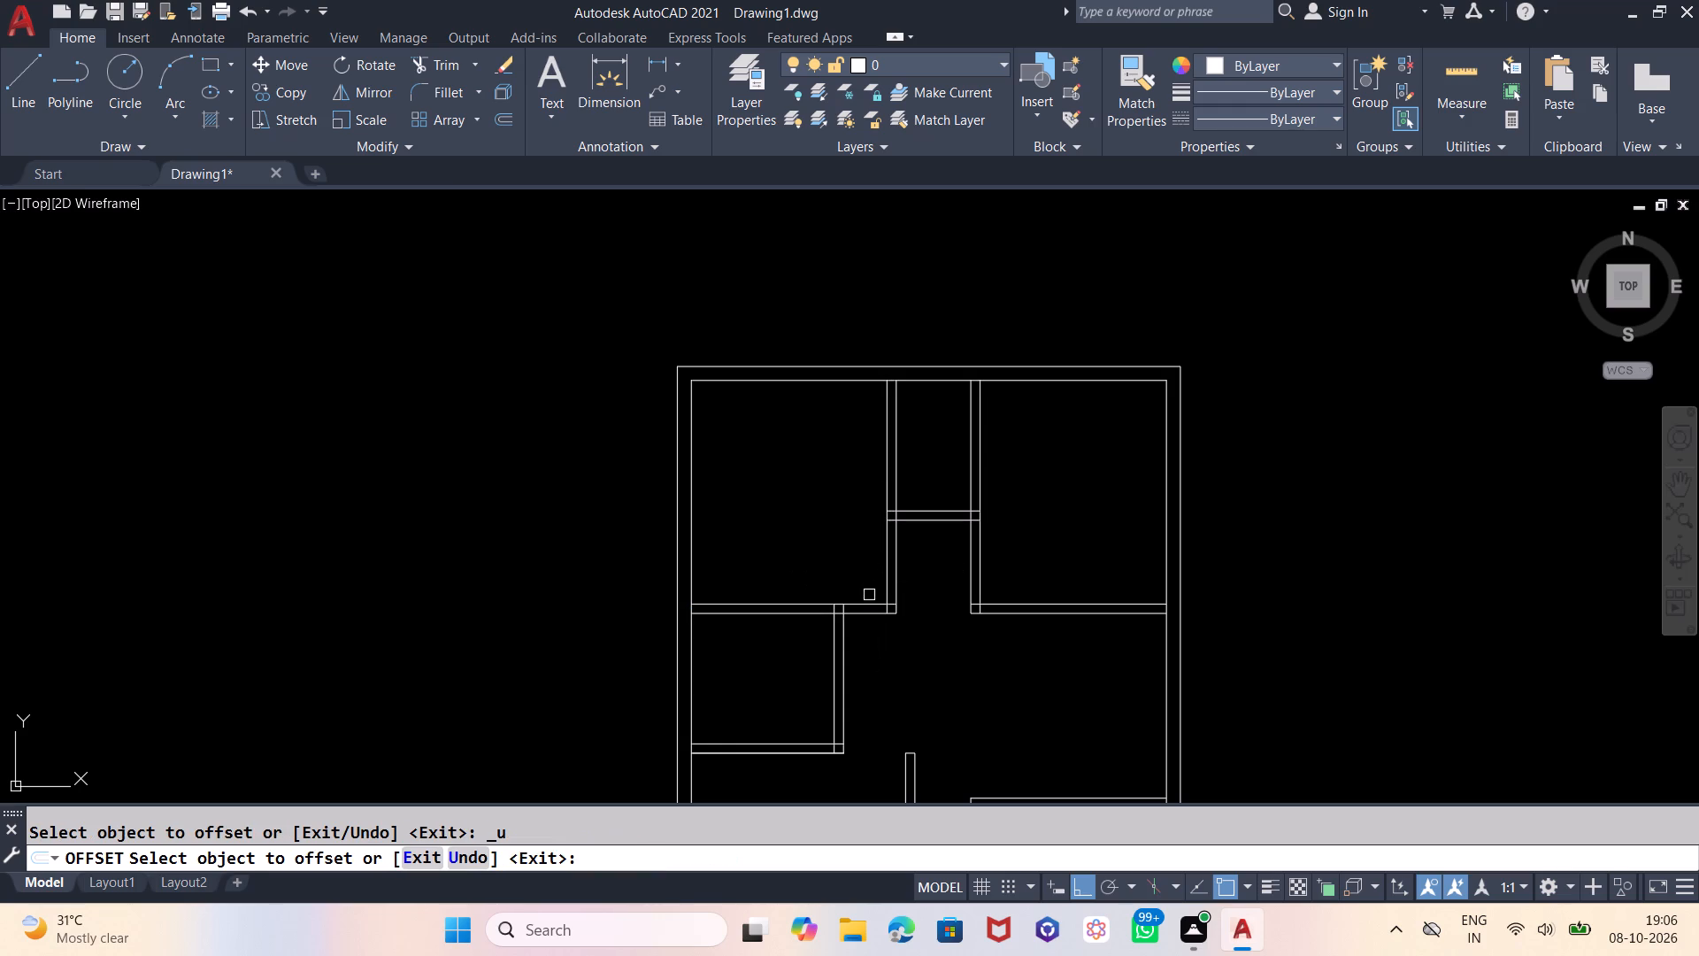
{"action": "left_click", "coordinate": [874, 602]}
{"action": "left_click", "coordinate": [873, 560]}
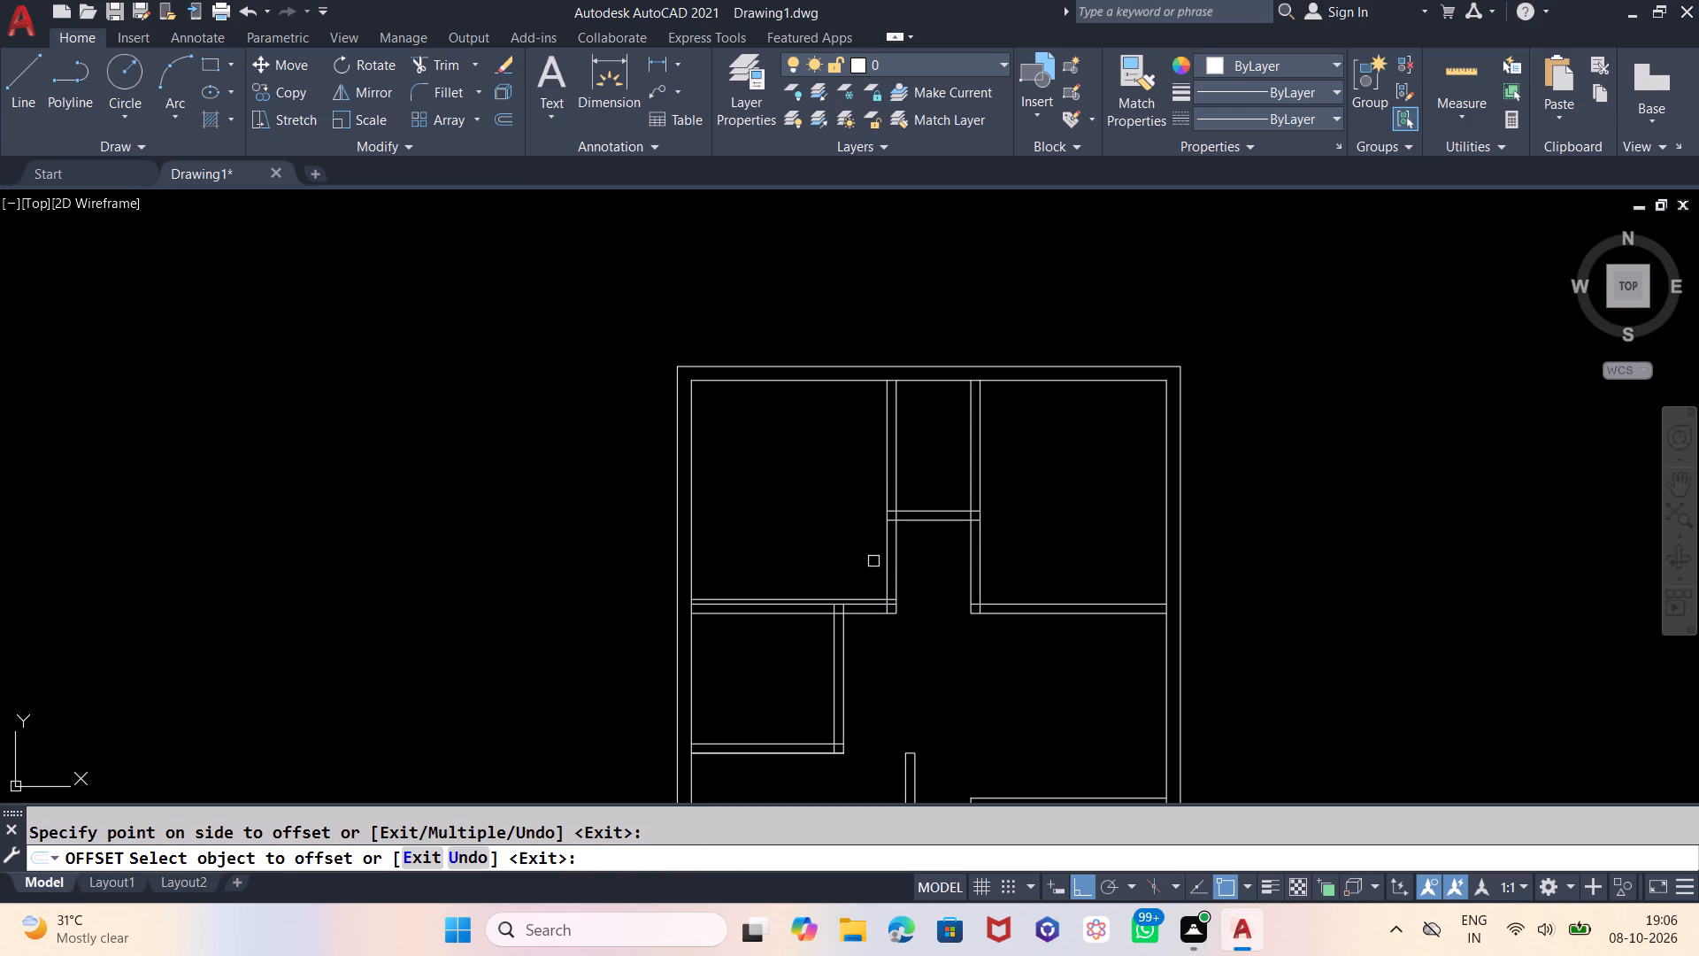
{"action": "scroll", "coordinate": [870, 592], "scroll_direction": "up", "scroll_amount": 2}
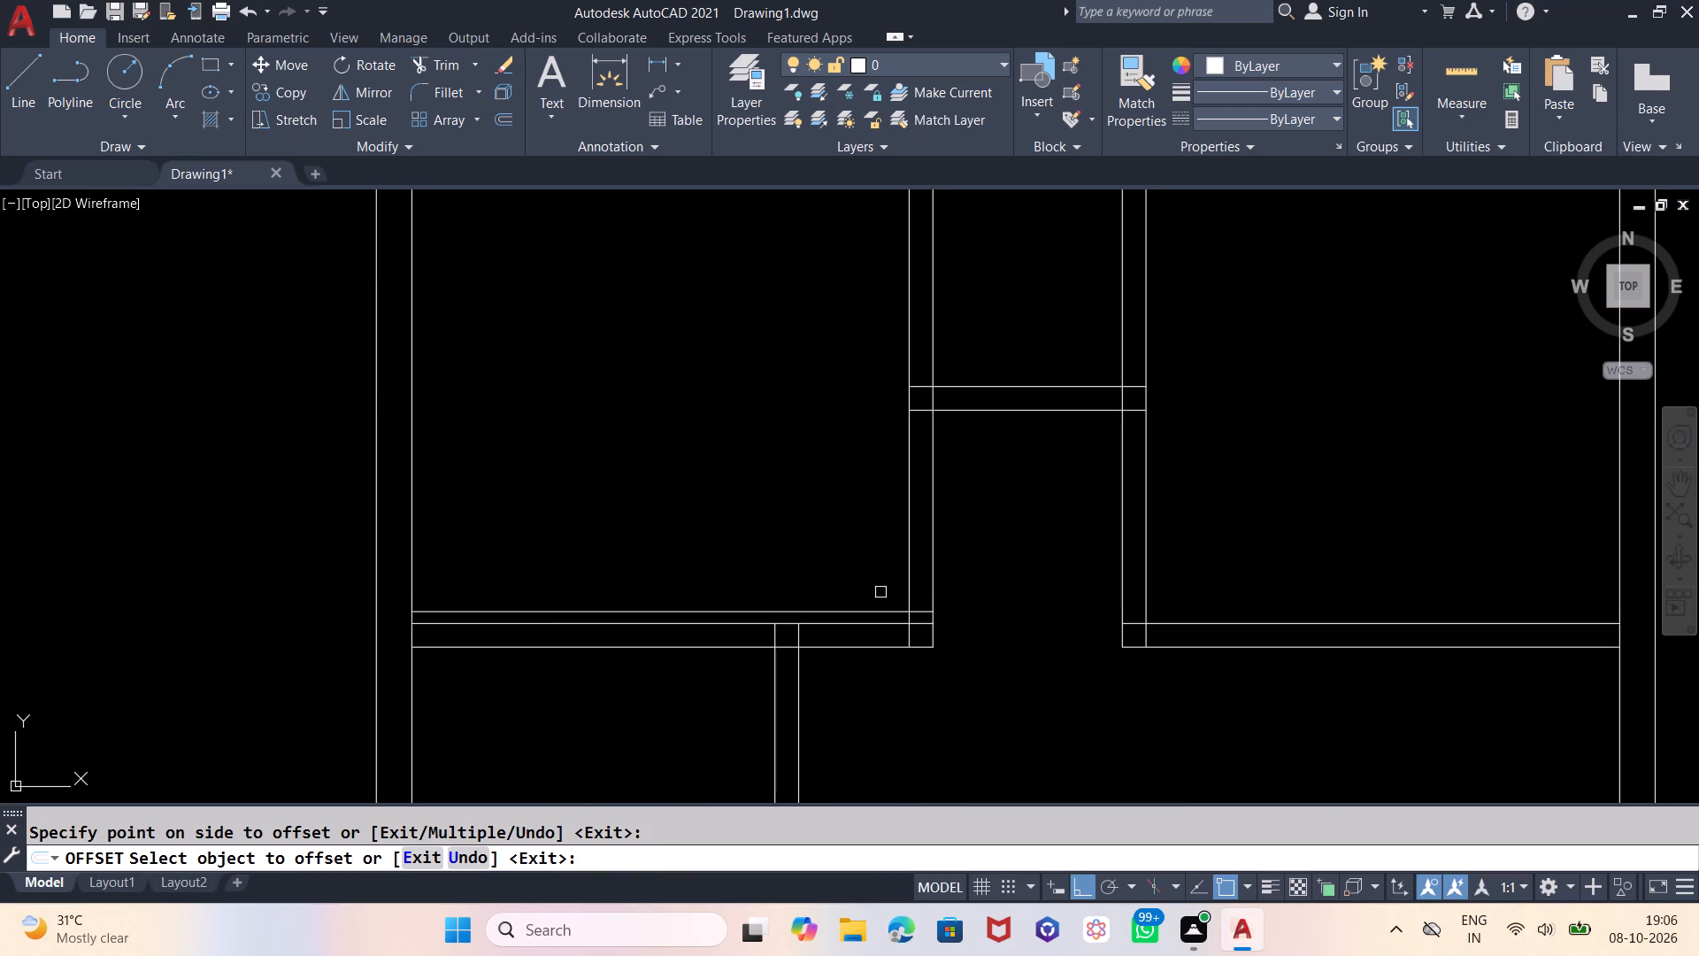
{"action": "key", "text": "Escape"}
Offset the new 3" line a further 3' upward in the top-left room.
{"action": "key", "text": "o"}
{"action": "key", "text": "Return"}
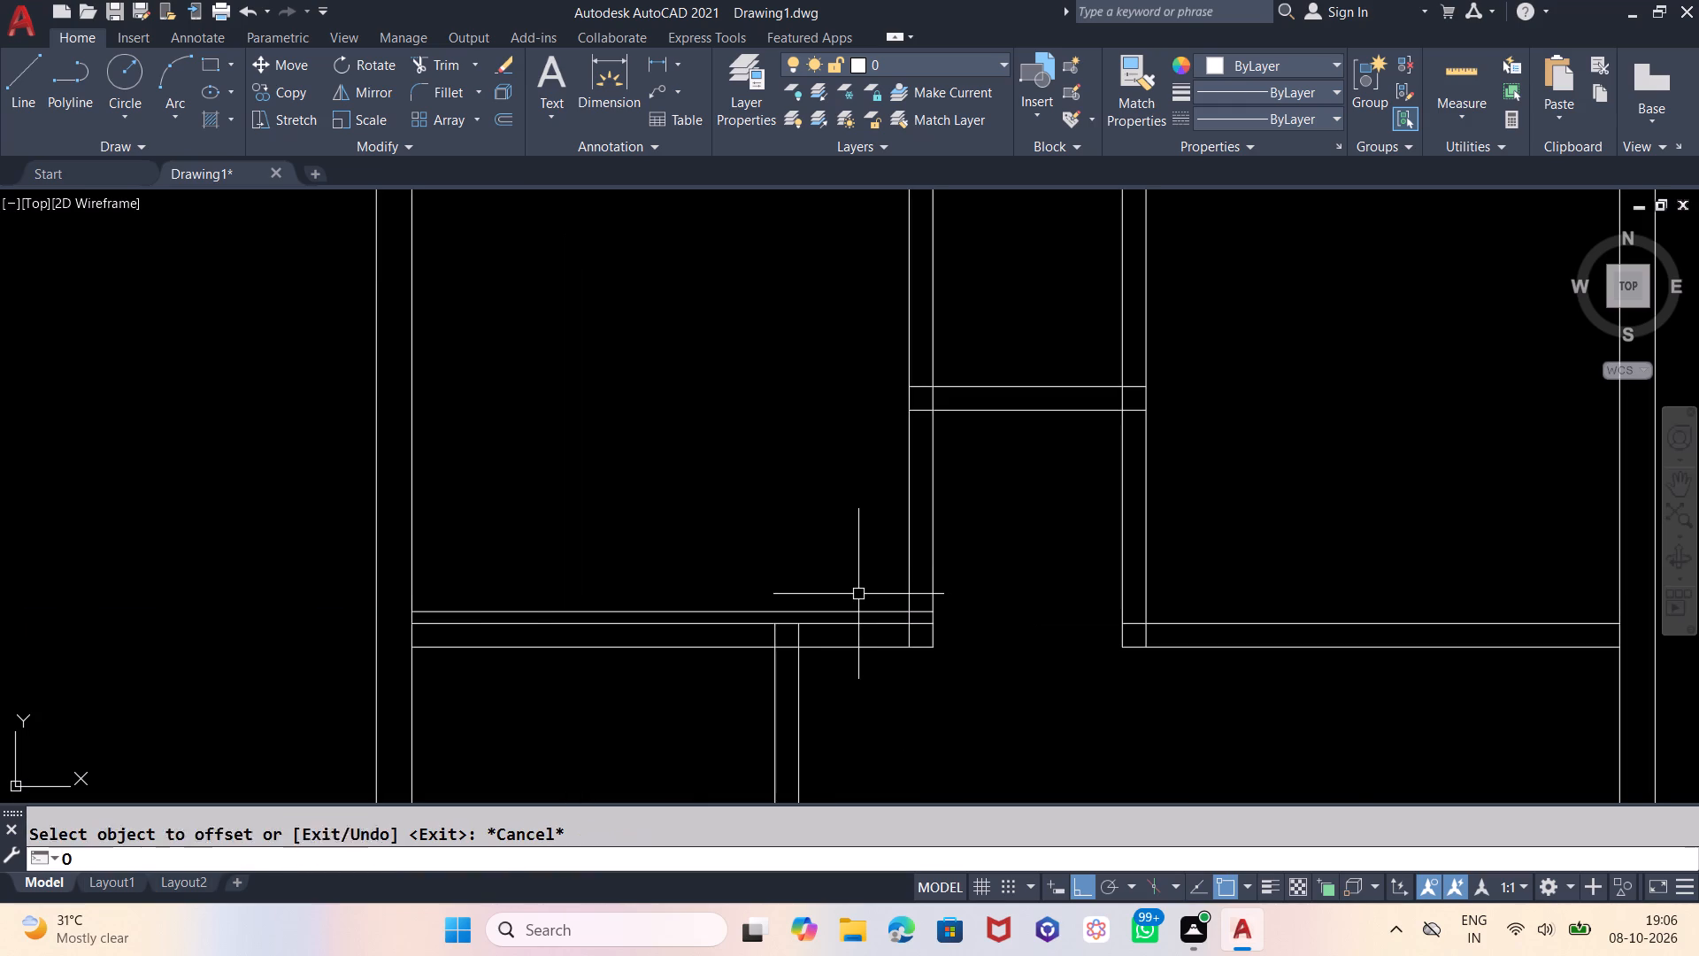
{"action": "key", "text": "3"}
{"action": "key", "text": "apostrophe"}
{"action": "key", "text": "Return"}
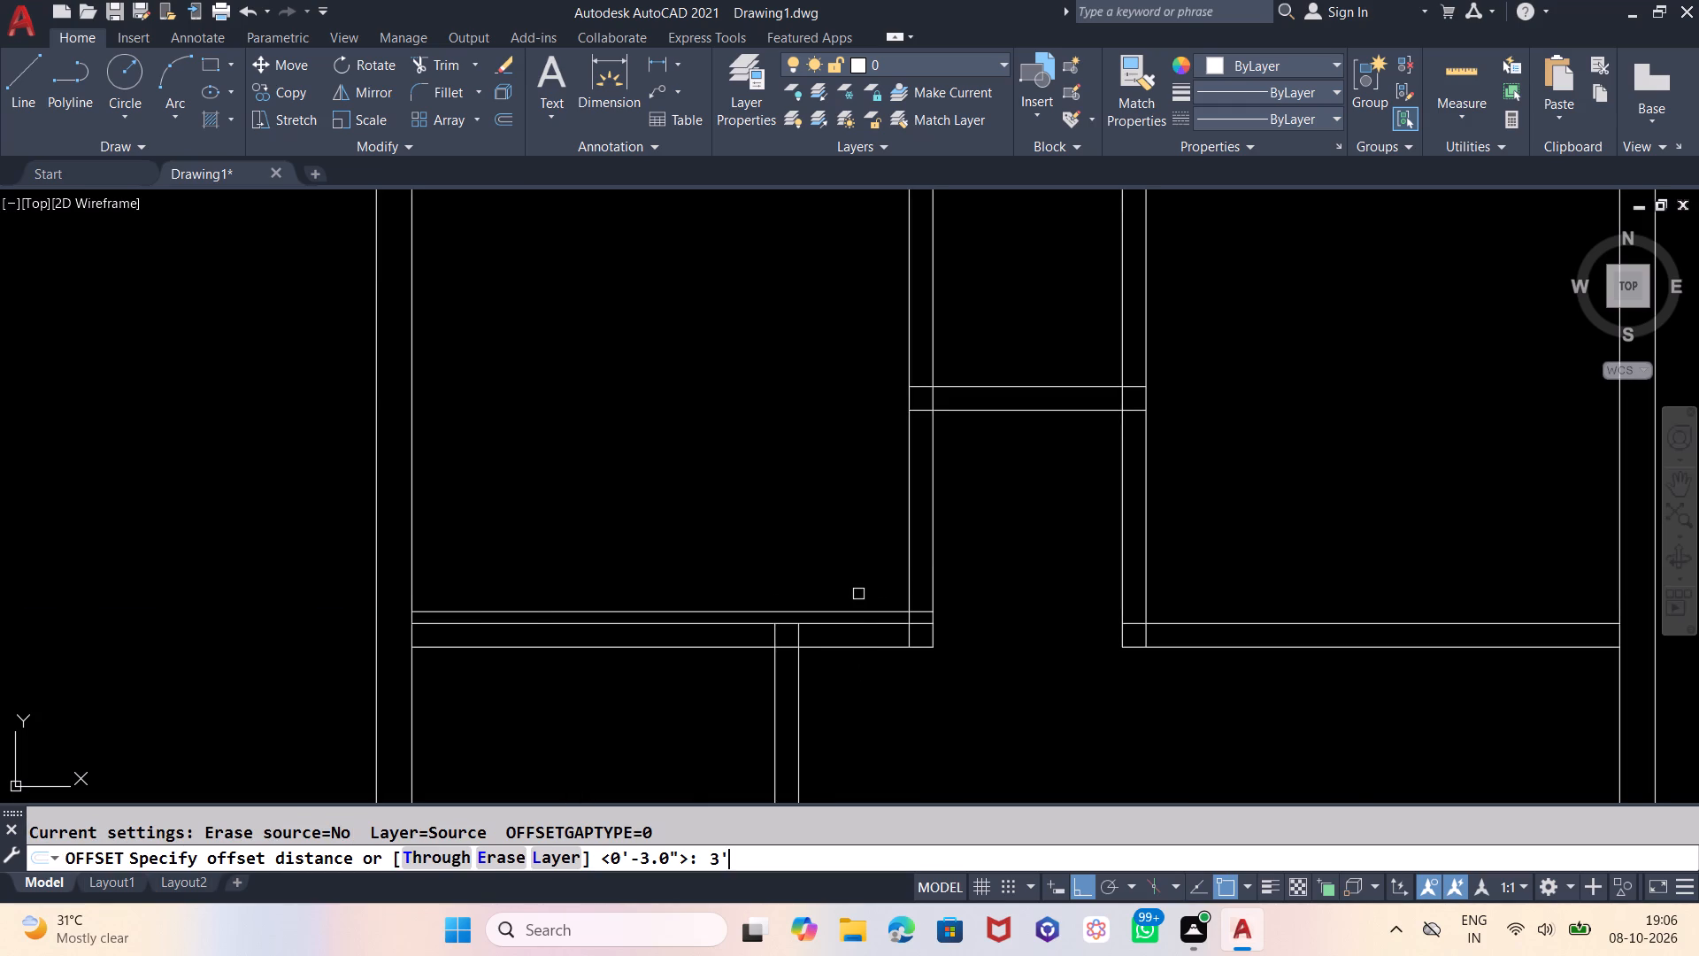
{"action": "left_click", "coordinate": [862, 612]}
{"action": "left_click", "coordinate": [869, 525]}
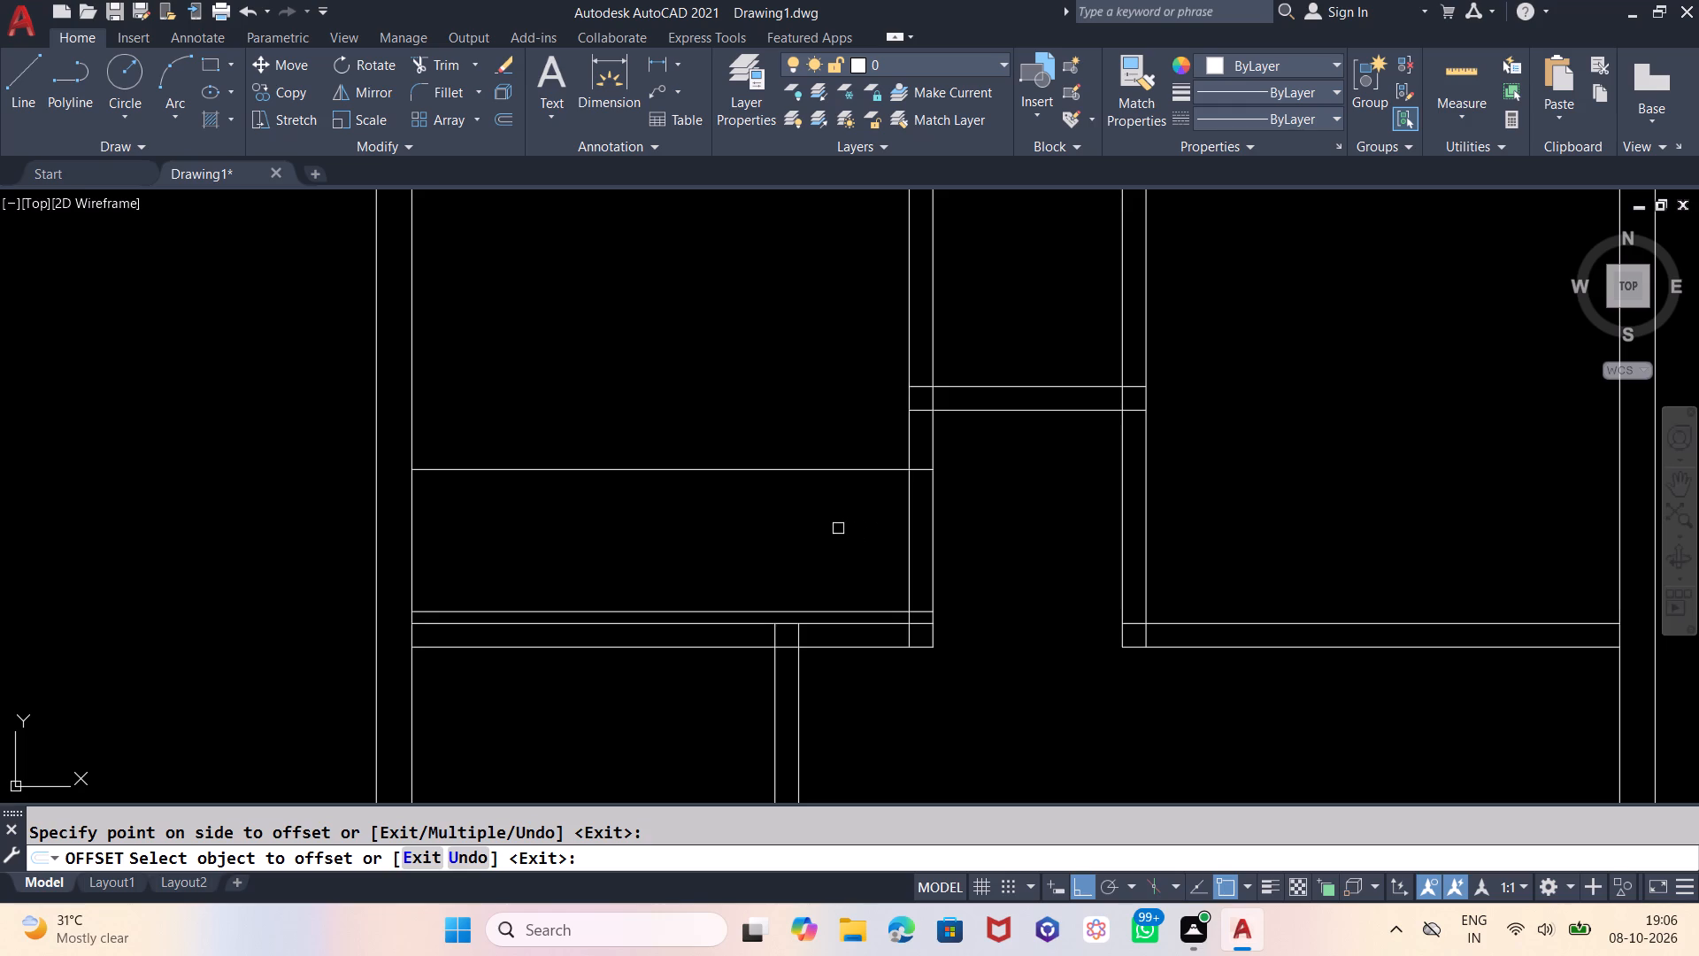
{"action": "key", "text": "Escape"}
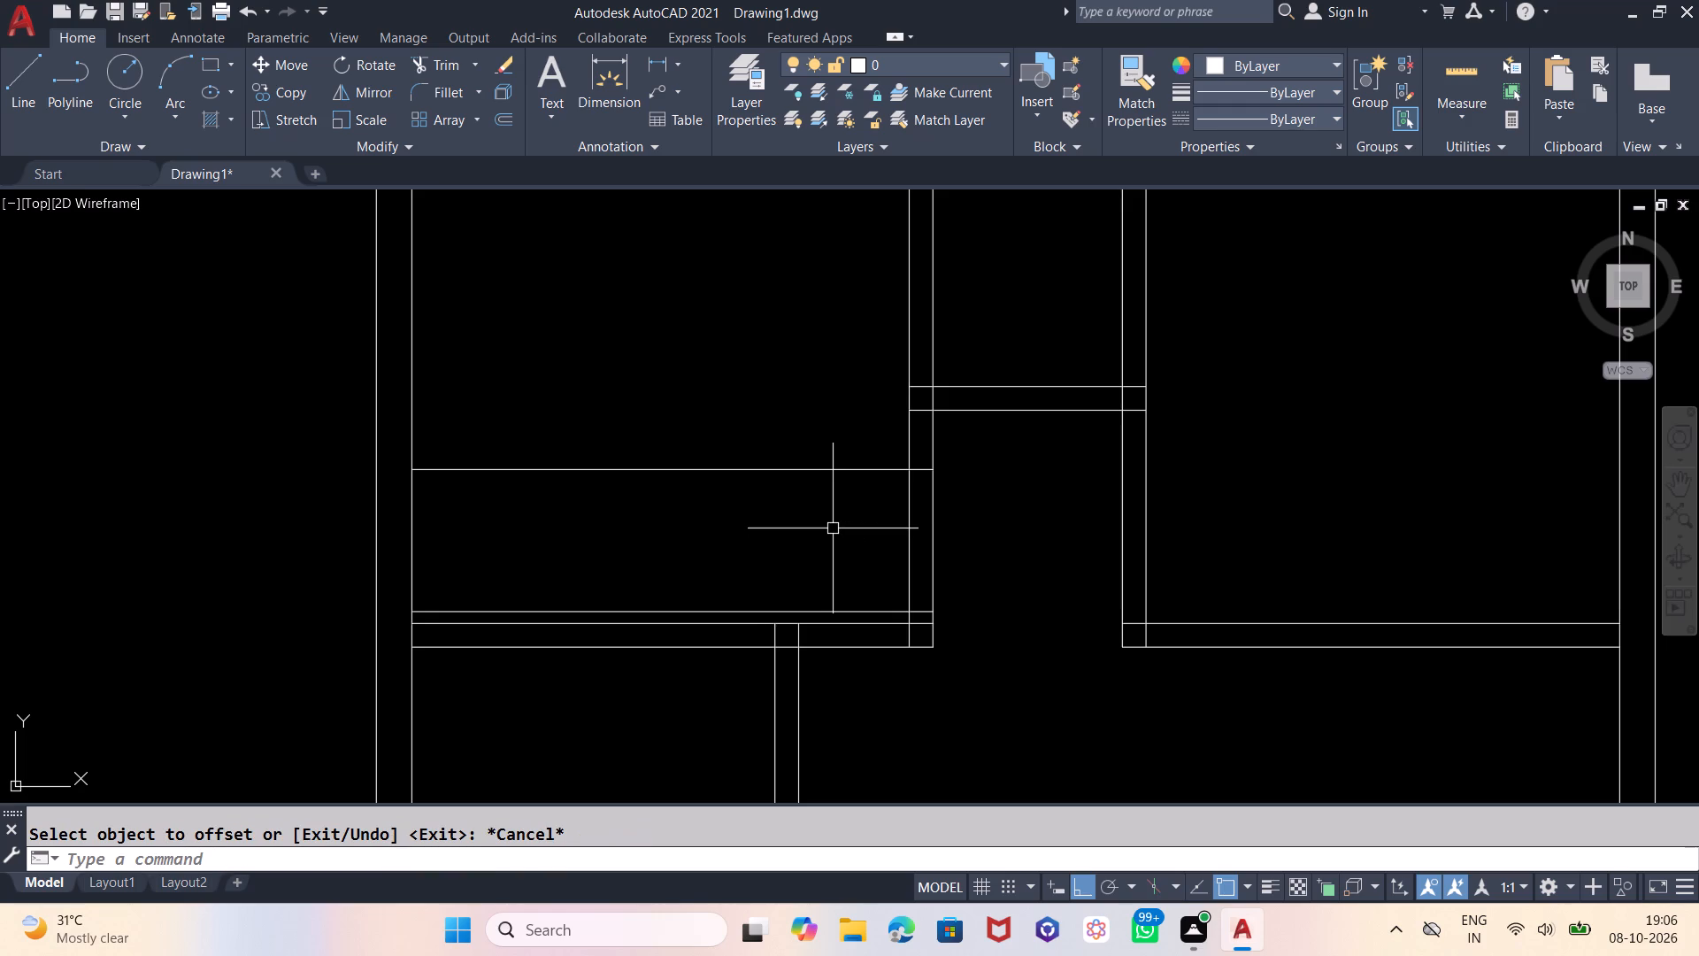
Cut the door opening in the top-left room's right partition between the two offset lines, and trim the inner line's end within the bottom partition.
{"action": "type", "text": "tr"}
{"action": "key", "text": "Return"}
{"action": "key", "text": "Return"}
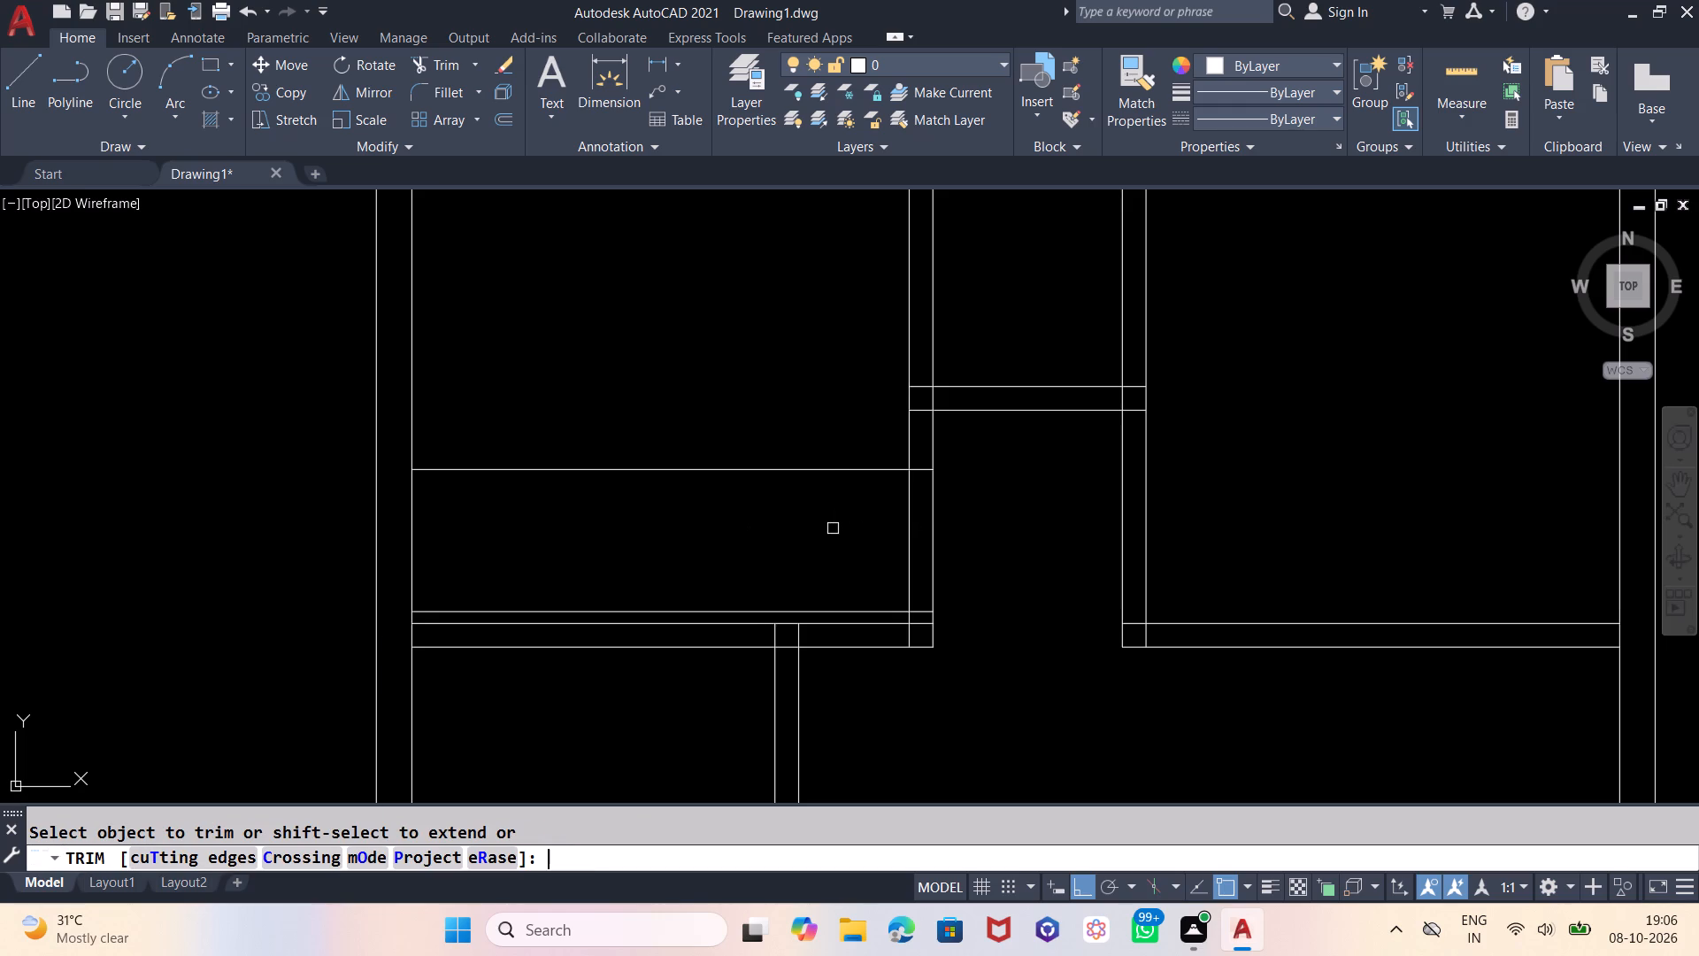
{"action": "left_click", "coordinate": [864, 526]}
{"action": "left_click", "coordinate": [934, 529]}
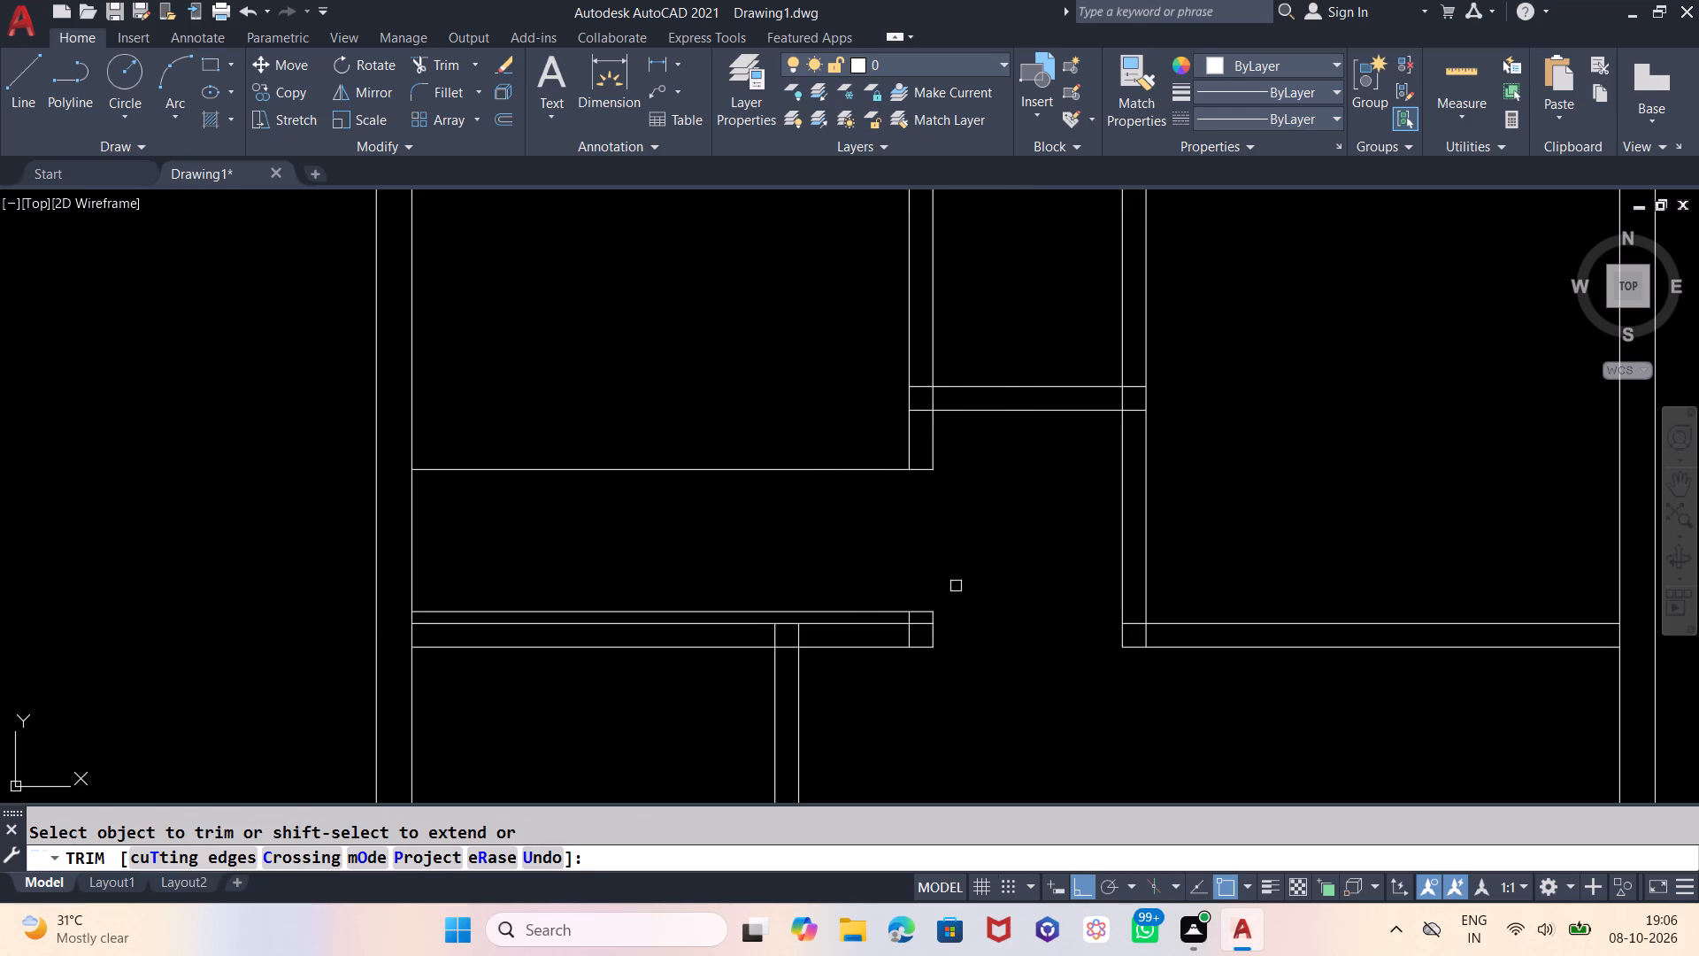
{"action": "left_click", "coordinate": [912, 634]}
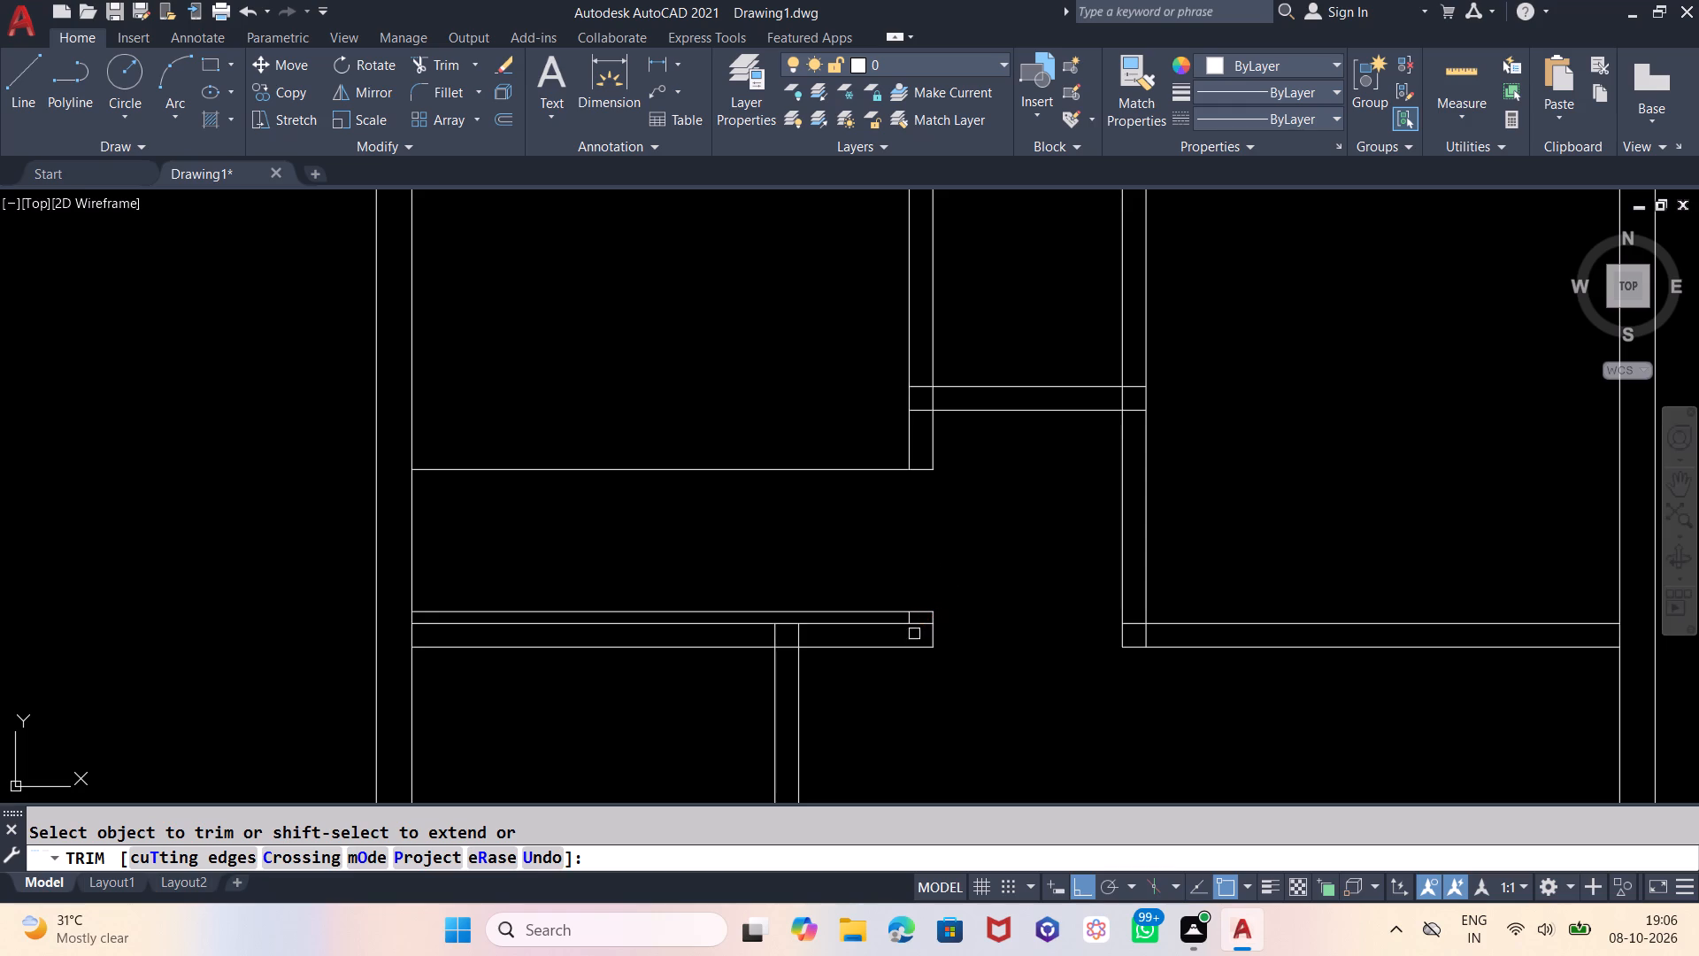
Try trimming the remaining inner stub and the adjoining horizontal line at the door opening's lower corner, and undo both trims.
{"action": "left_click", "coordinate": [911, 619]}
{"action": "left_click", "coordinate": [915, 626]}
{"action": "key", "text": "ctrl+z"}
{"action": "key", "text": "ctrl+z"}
Trim away the leftover 3" offset line above the top-left room's bottom partition, up to the door opening's lower corner.
{"action": "left_click", "coordinate": [892, 612]}
{"action": "left_click", "coordinate": [917, 622]}
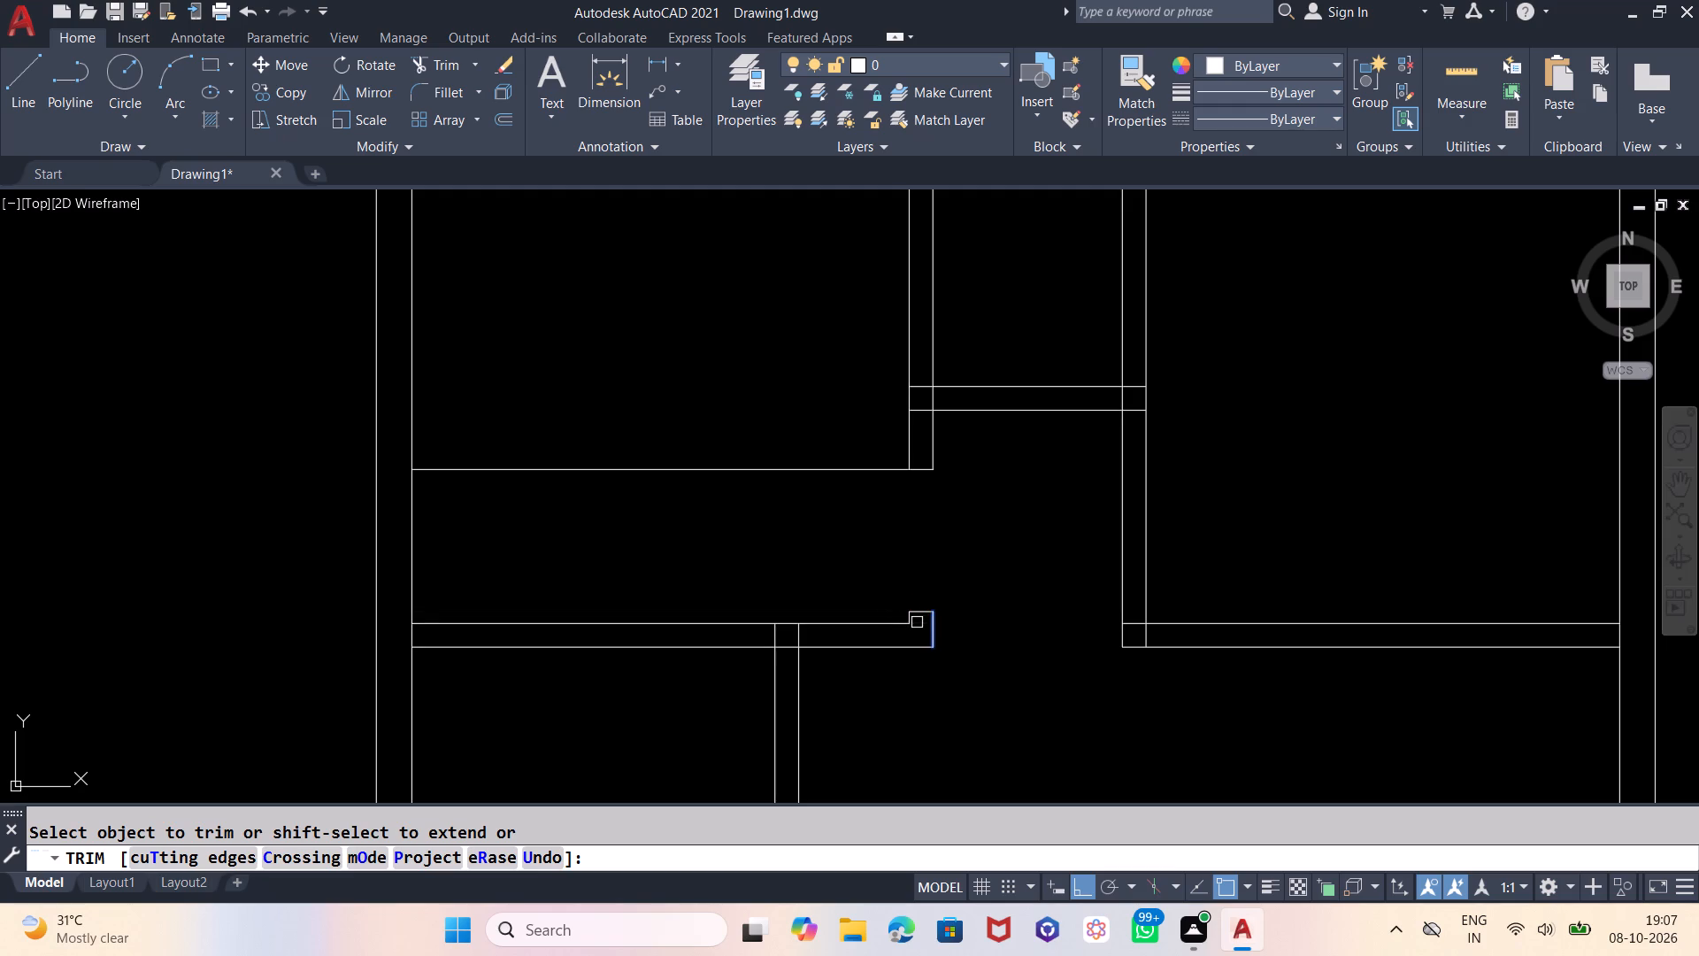
{"action": "scroll", "coordinate": [880, 604], "scroll_direction": "down", "scroll_amount": 2}
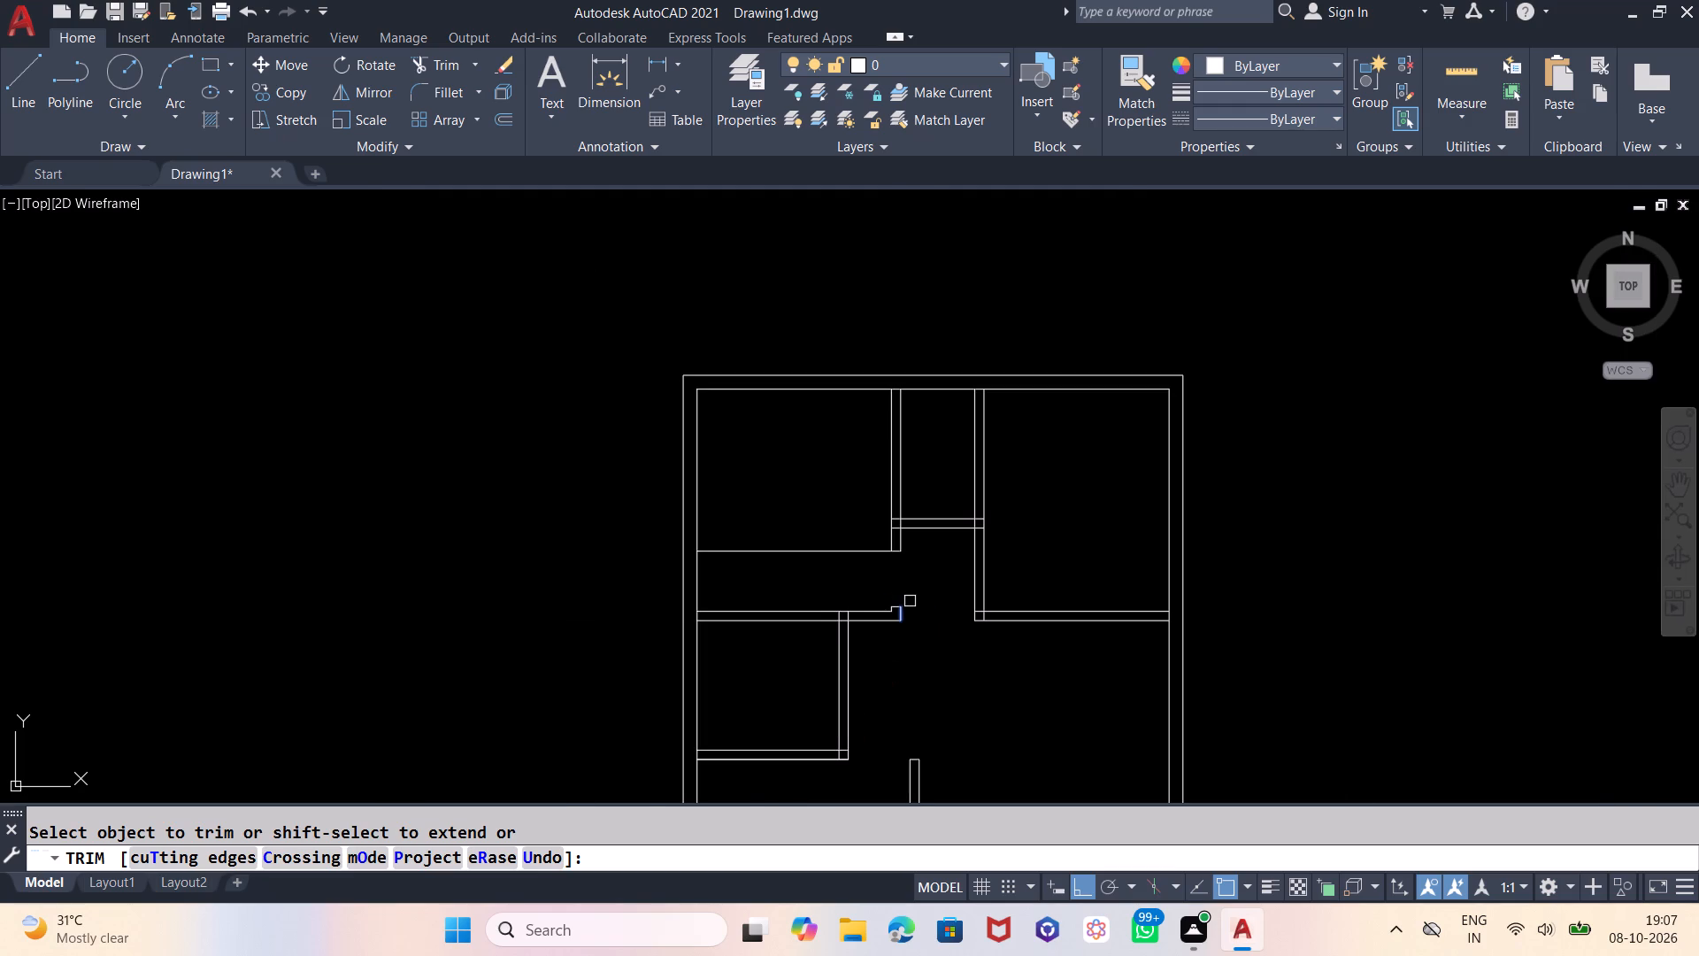
{"action": "scroll", "coordinate": [909, 601], "scroll_direction": "up", "scroll_amount": 7}
{"action": "scroll", "coordinate": [892, 578], "scroll_direction": "down", "scroll_amount": 4}
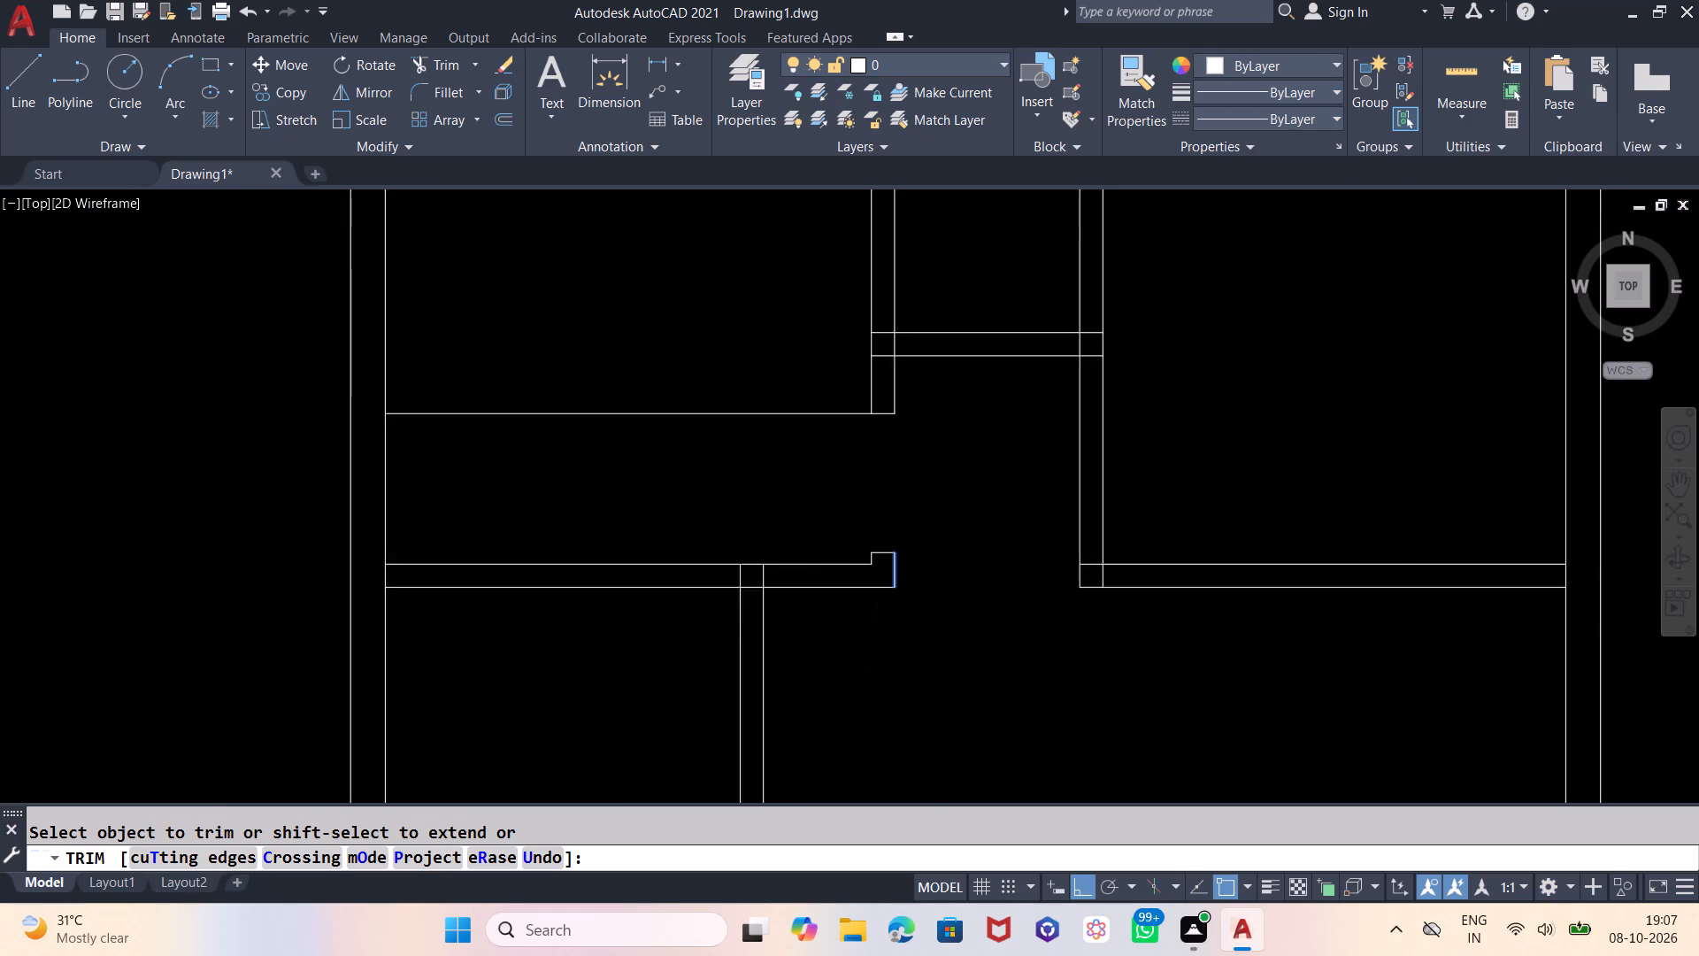
{"action": "scroll", "coordinate": [906, 560], "scroll_direction": "down", "scroll_amount": 3}
{"action": "scroll", "coordinate": [891, 640], "scroll_direction": "up", "scroll_amount": 1}
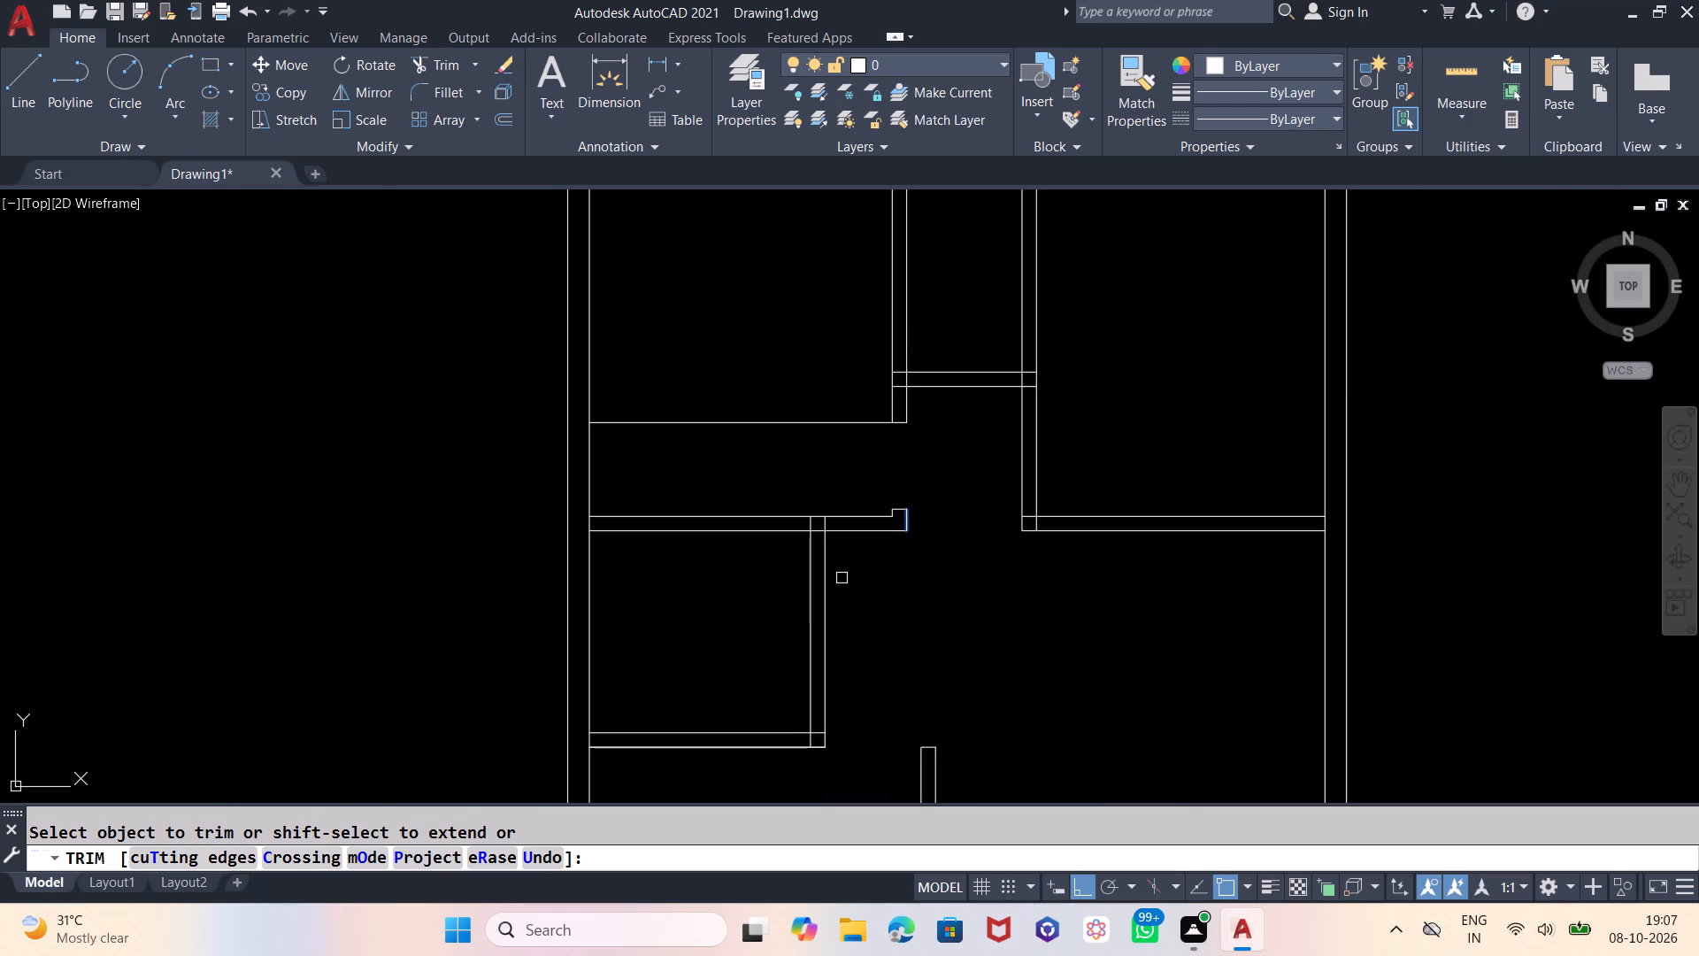
{"action": "key", "text": "Escape"}
{"action": "key", "text": "Escape"}
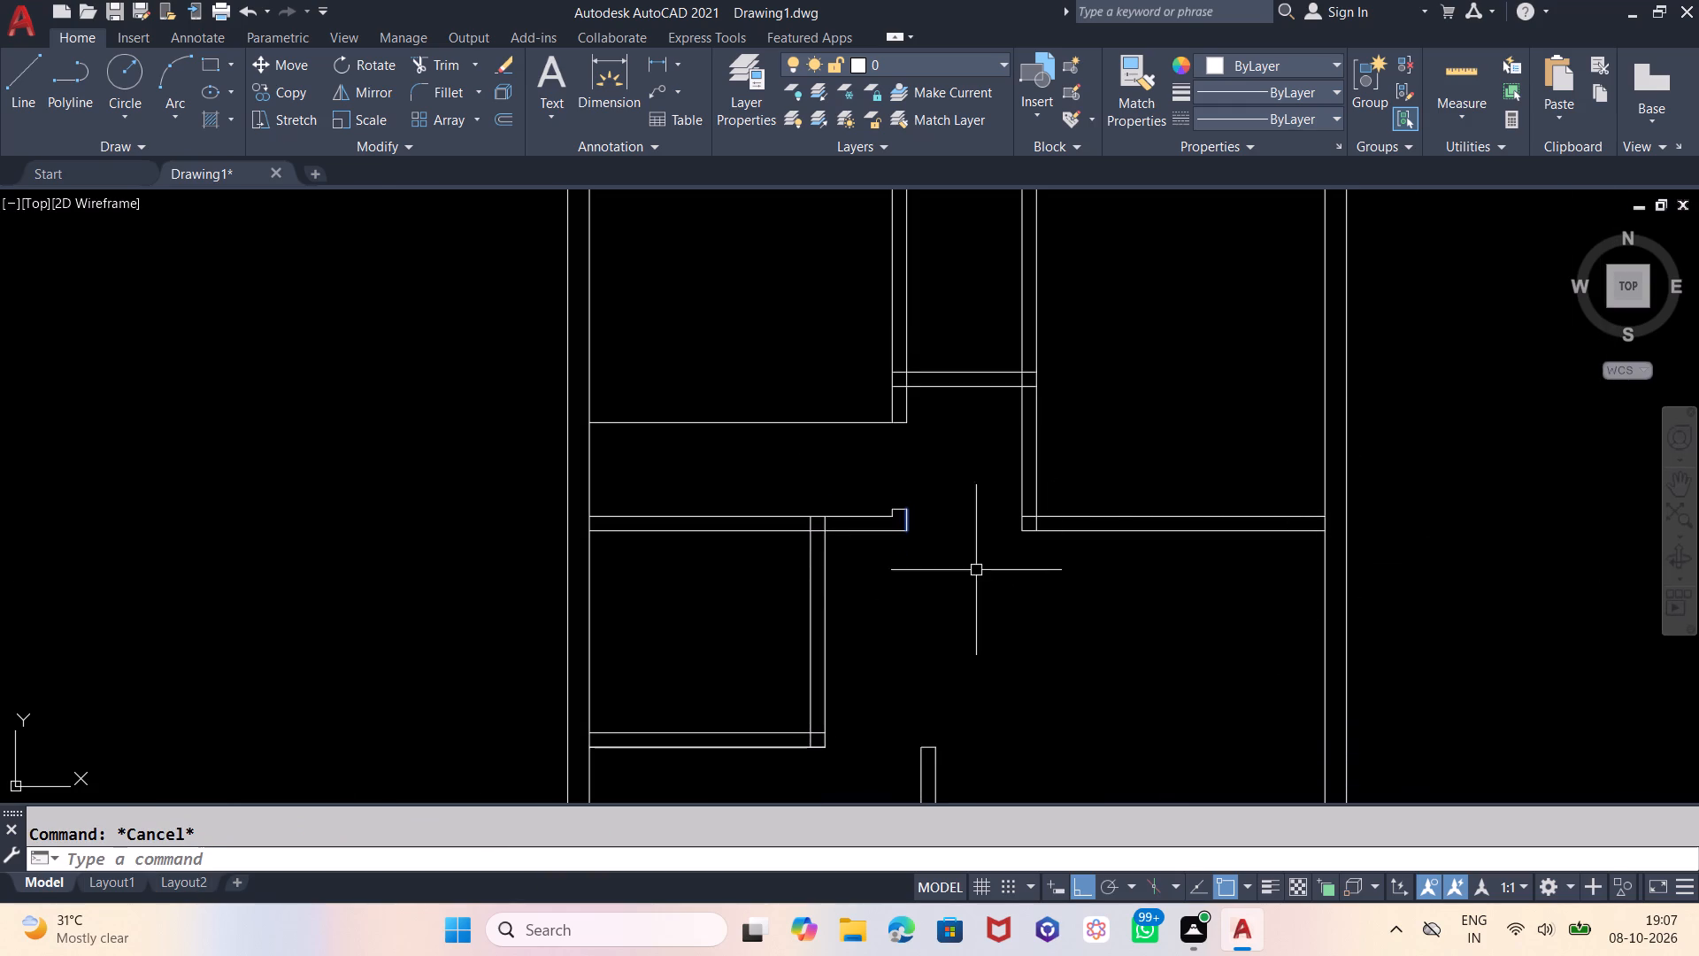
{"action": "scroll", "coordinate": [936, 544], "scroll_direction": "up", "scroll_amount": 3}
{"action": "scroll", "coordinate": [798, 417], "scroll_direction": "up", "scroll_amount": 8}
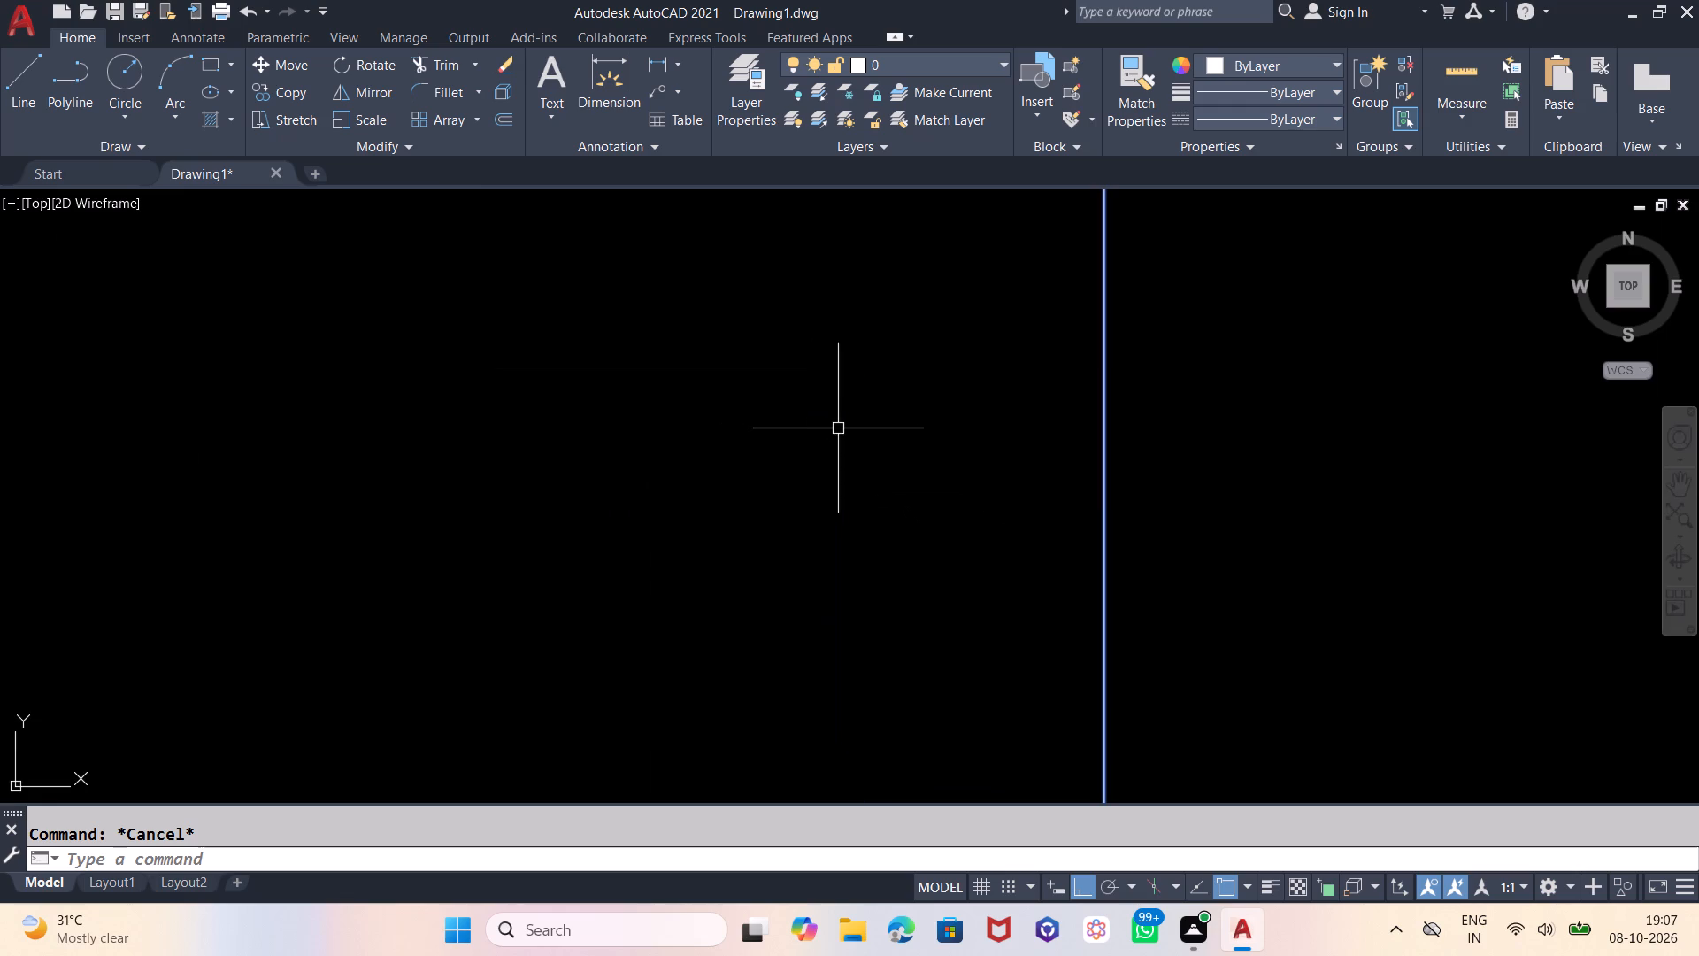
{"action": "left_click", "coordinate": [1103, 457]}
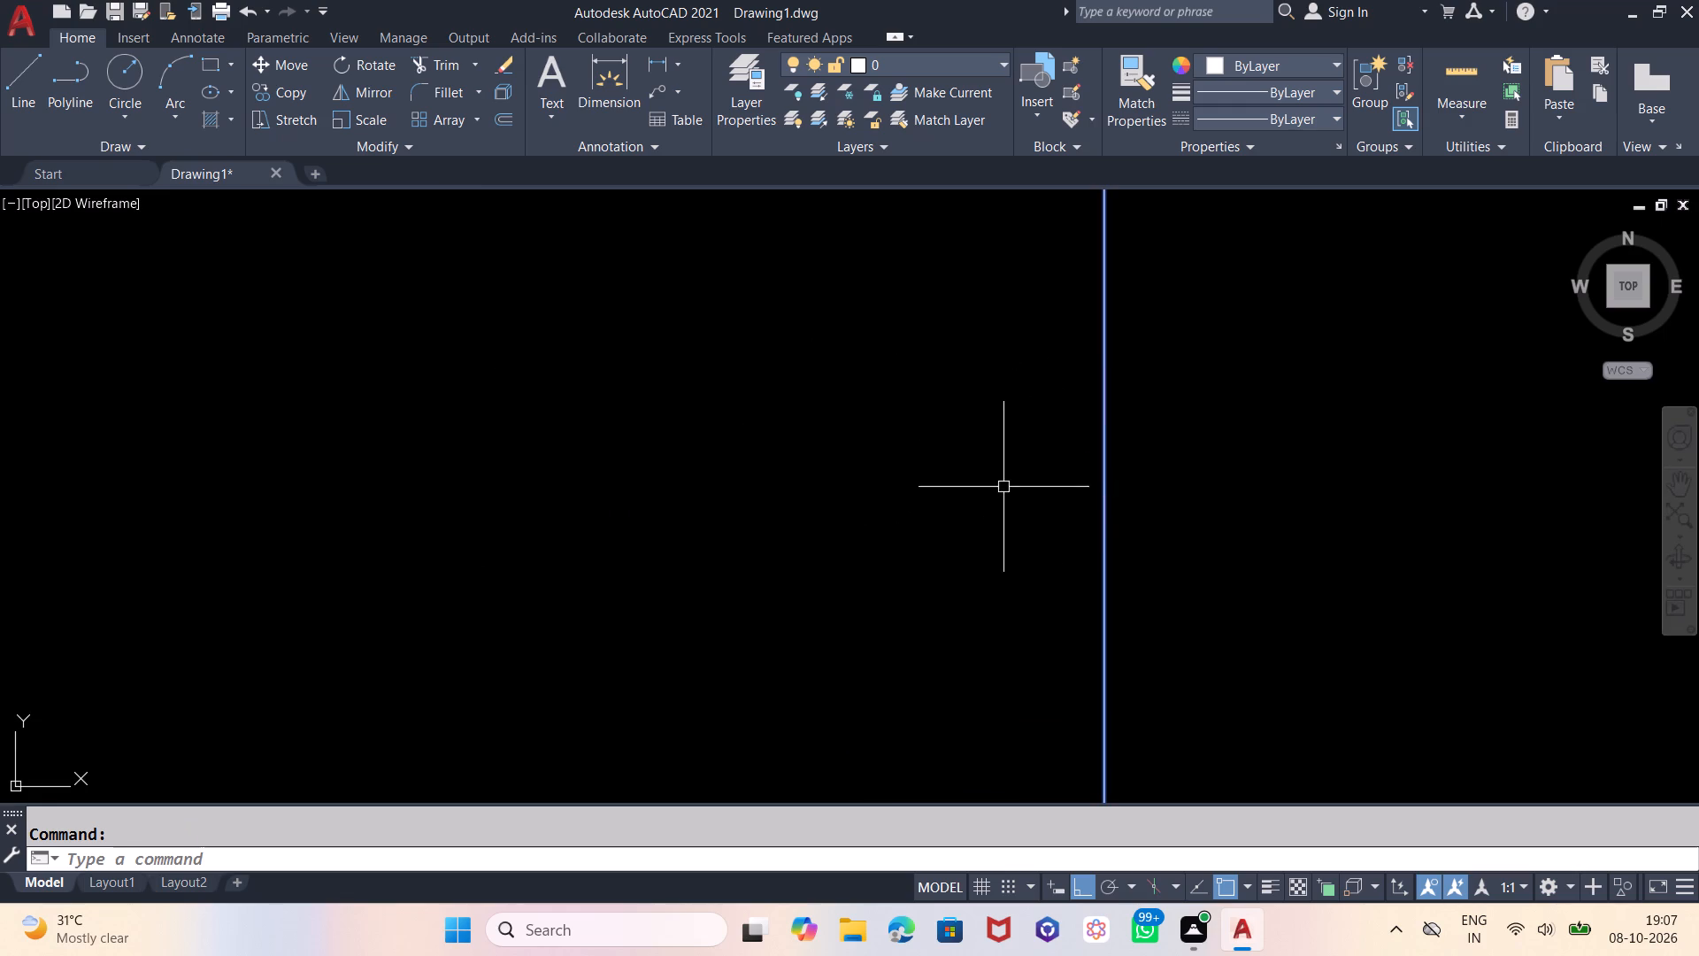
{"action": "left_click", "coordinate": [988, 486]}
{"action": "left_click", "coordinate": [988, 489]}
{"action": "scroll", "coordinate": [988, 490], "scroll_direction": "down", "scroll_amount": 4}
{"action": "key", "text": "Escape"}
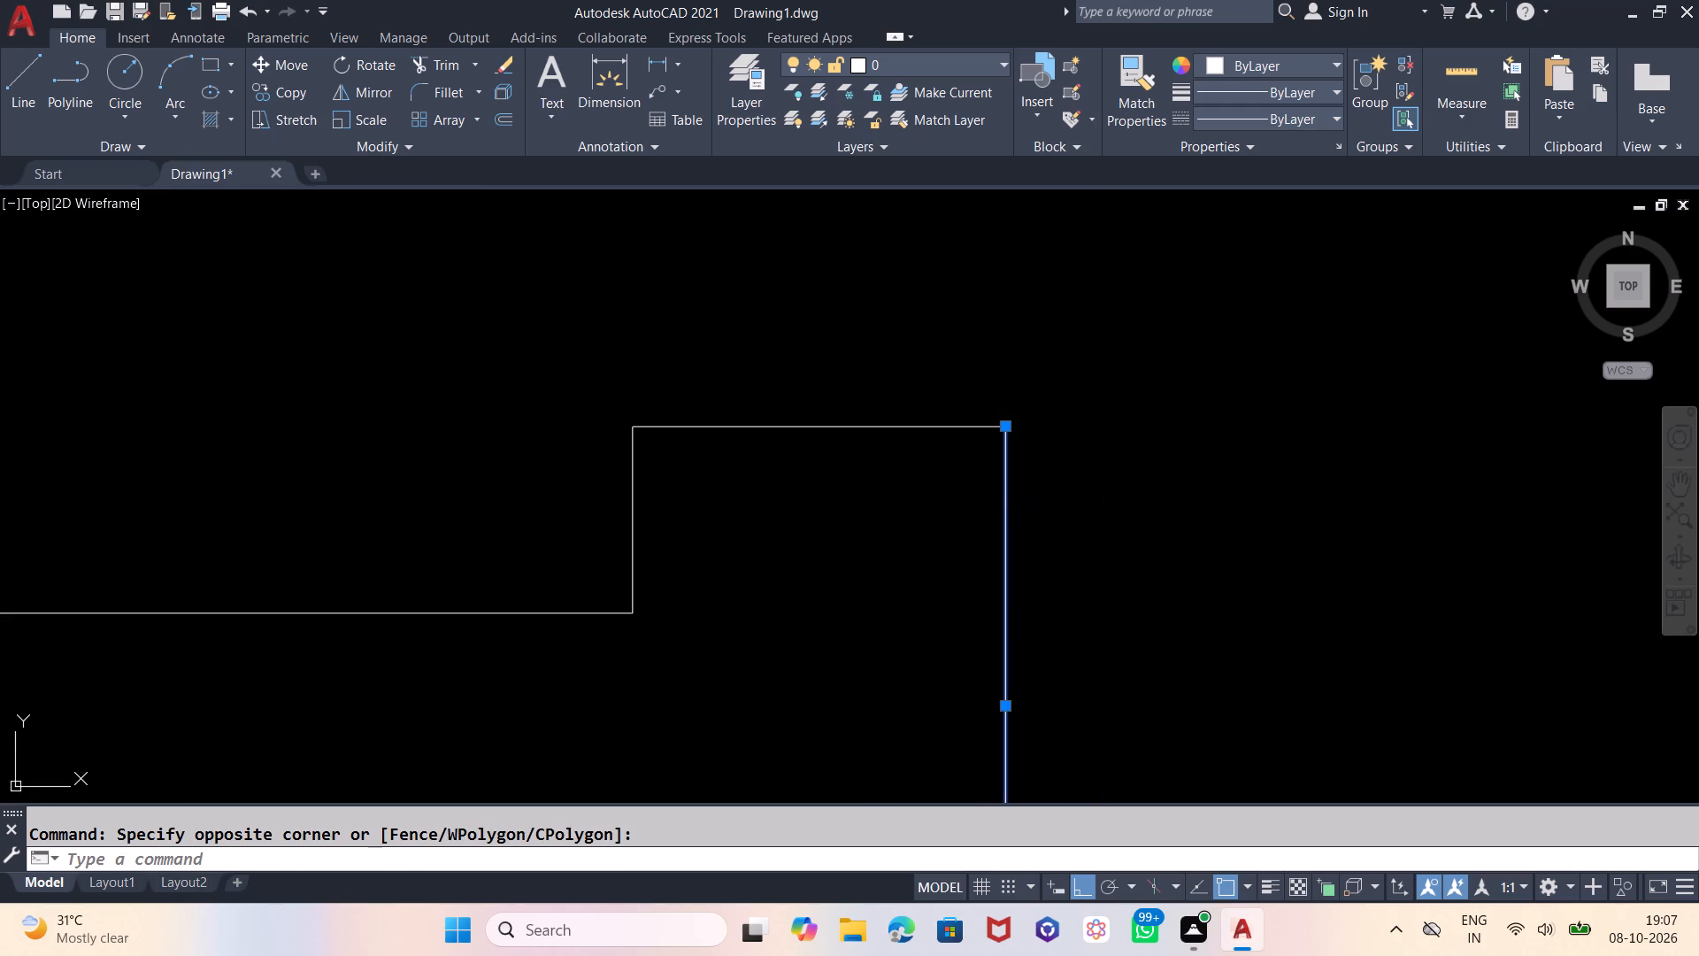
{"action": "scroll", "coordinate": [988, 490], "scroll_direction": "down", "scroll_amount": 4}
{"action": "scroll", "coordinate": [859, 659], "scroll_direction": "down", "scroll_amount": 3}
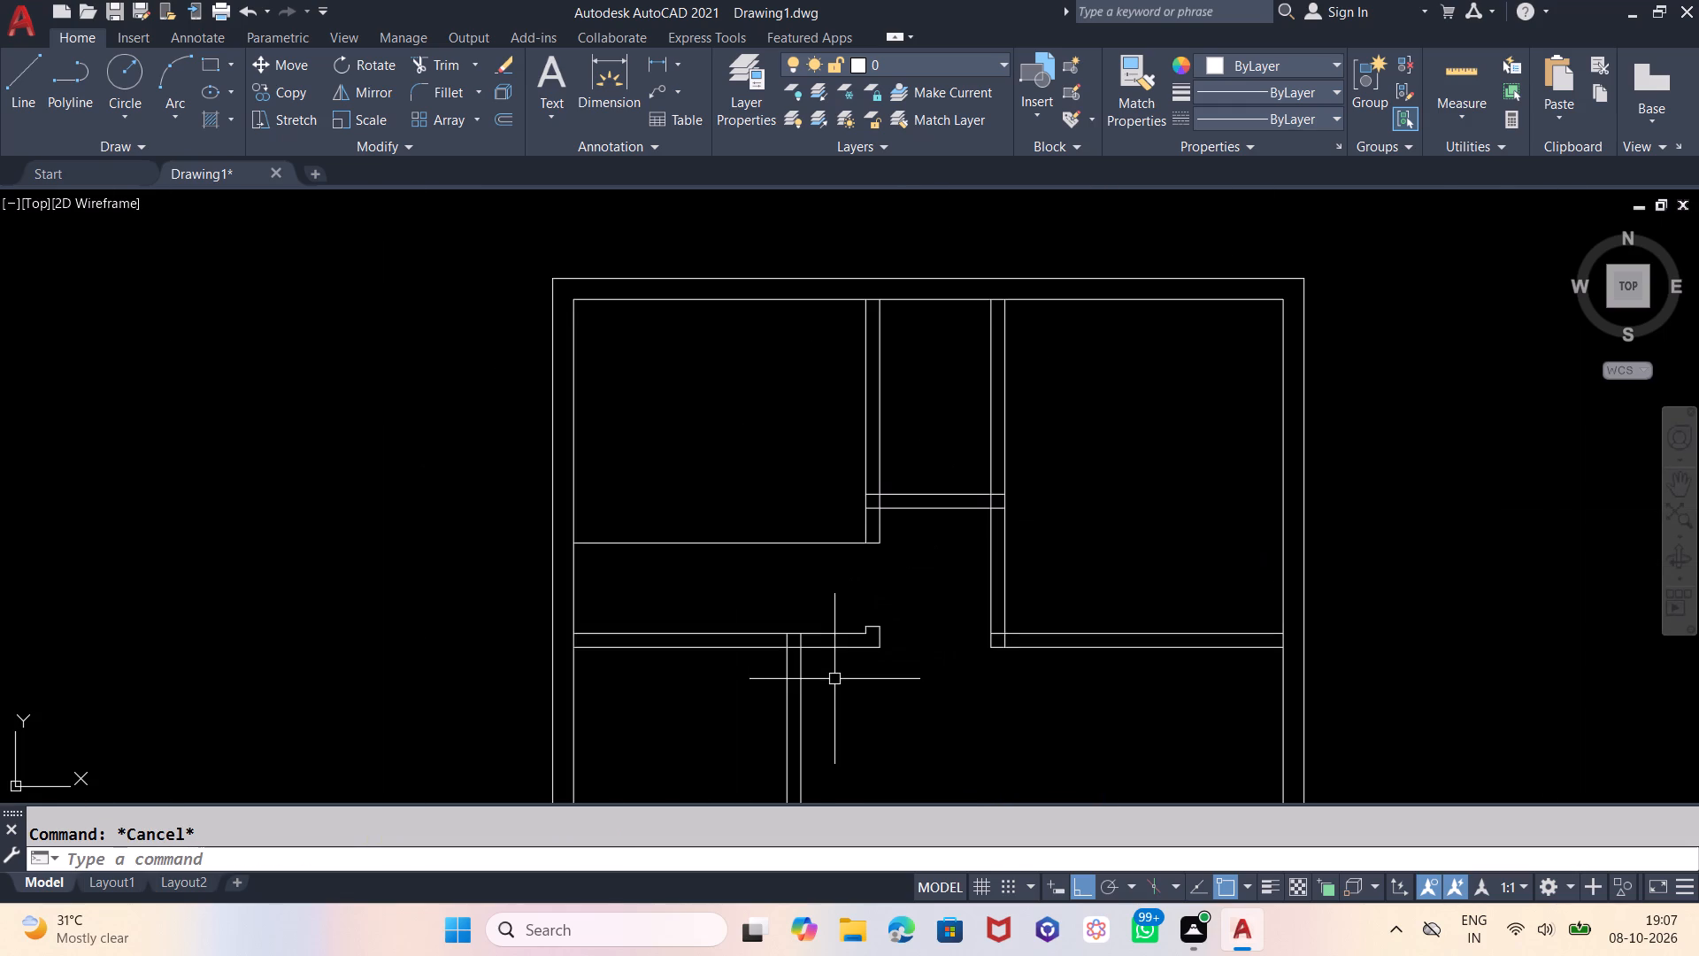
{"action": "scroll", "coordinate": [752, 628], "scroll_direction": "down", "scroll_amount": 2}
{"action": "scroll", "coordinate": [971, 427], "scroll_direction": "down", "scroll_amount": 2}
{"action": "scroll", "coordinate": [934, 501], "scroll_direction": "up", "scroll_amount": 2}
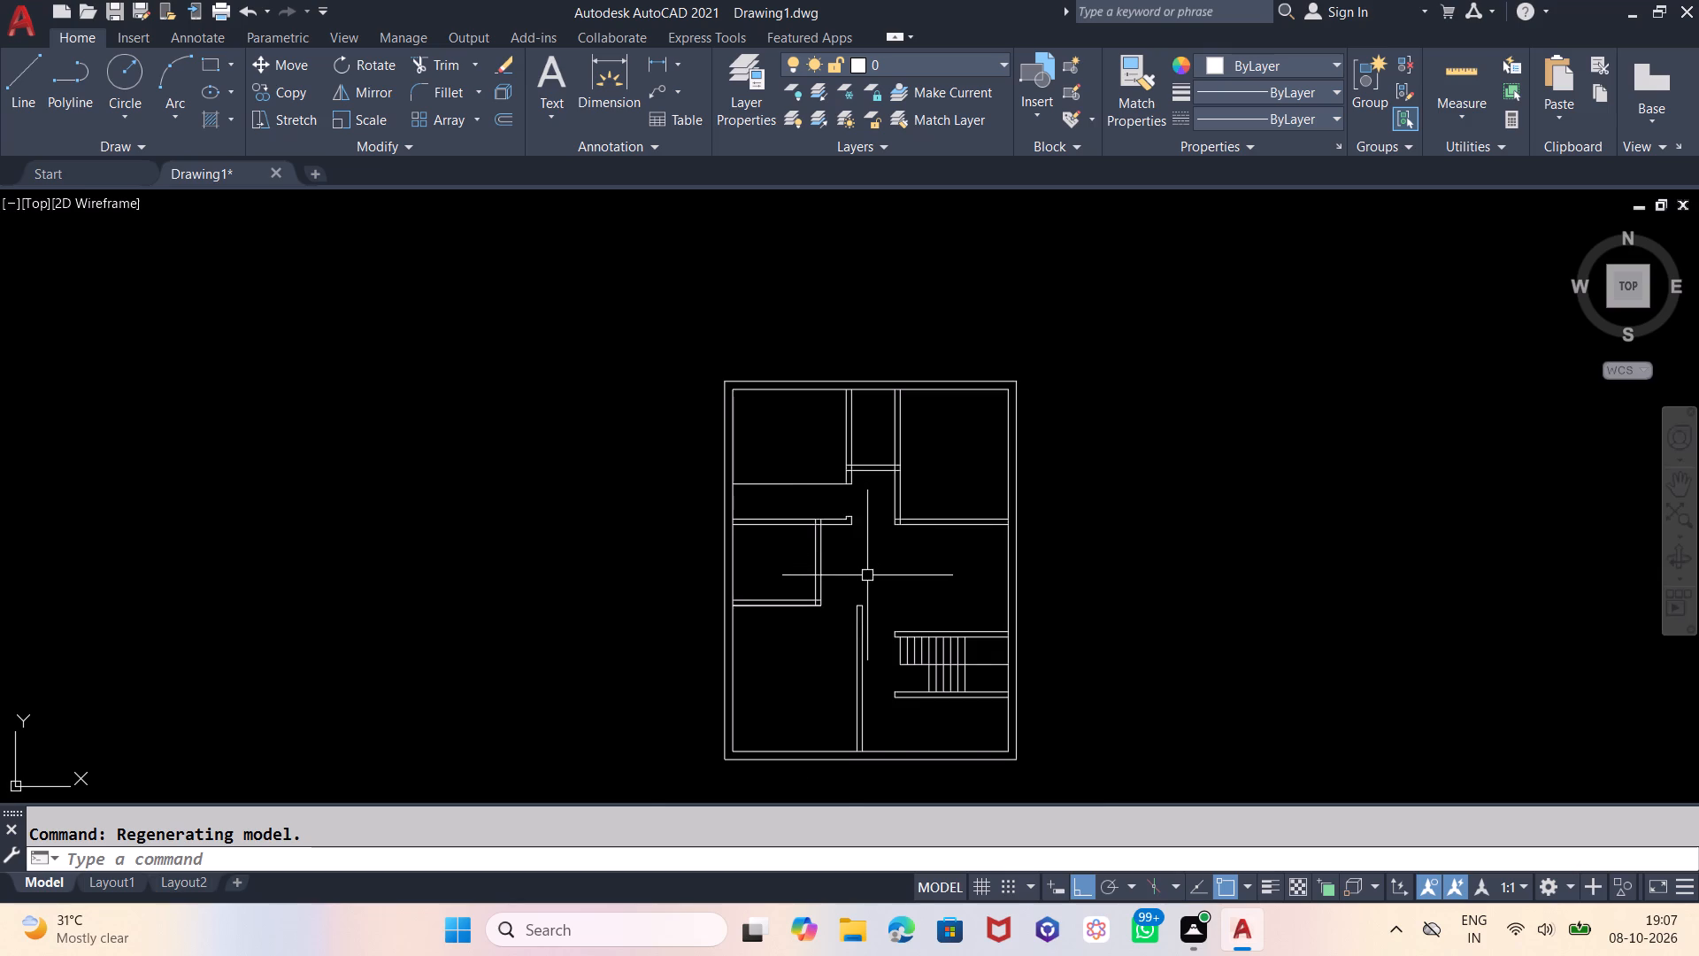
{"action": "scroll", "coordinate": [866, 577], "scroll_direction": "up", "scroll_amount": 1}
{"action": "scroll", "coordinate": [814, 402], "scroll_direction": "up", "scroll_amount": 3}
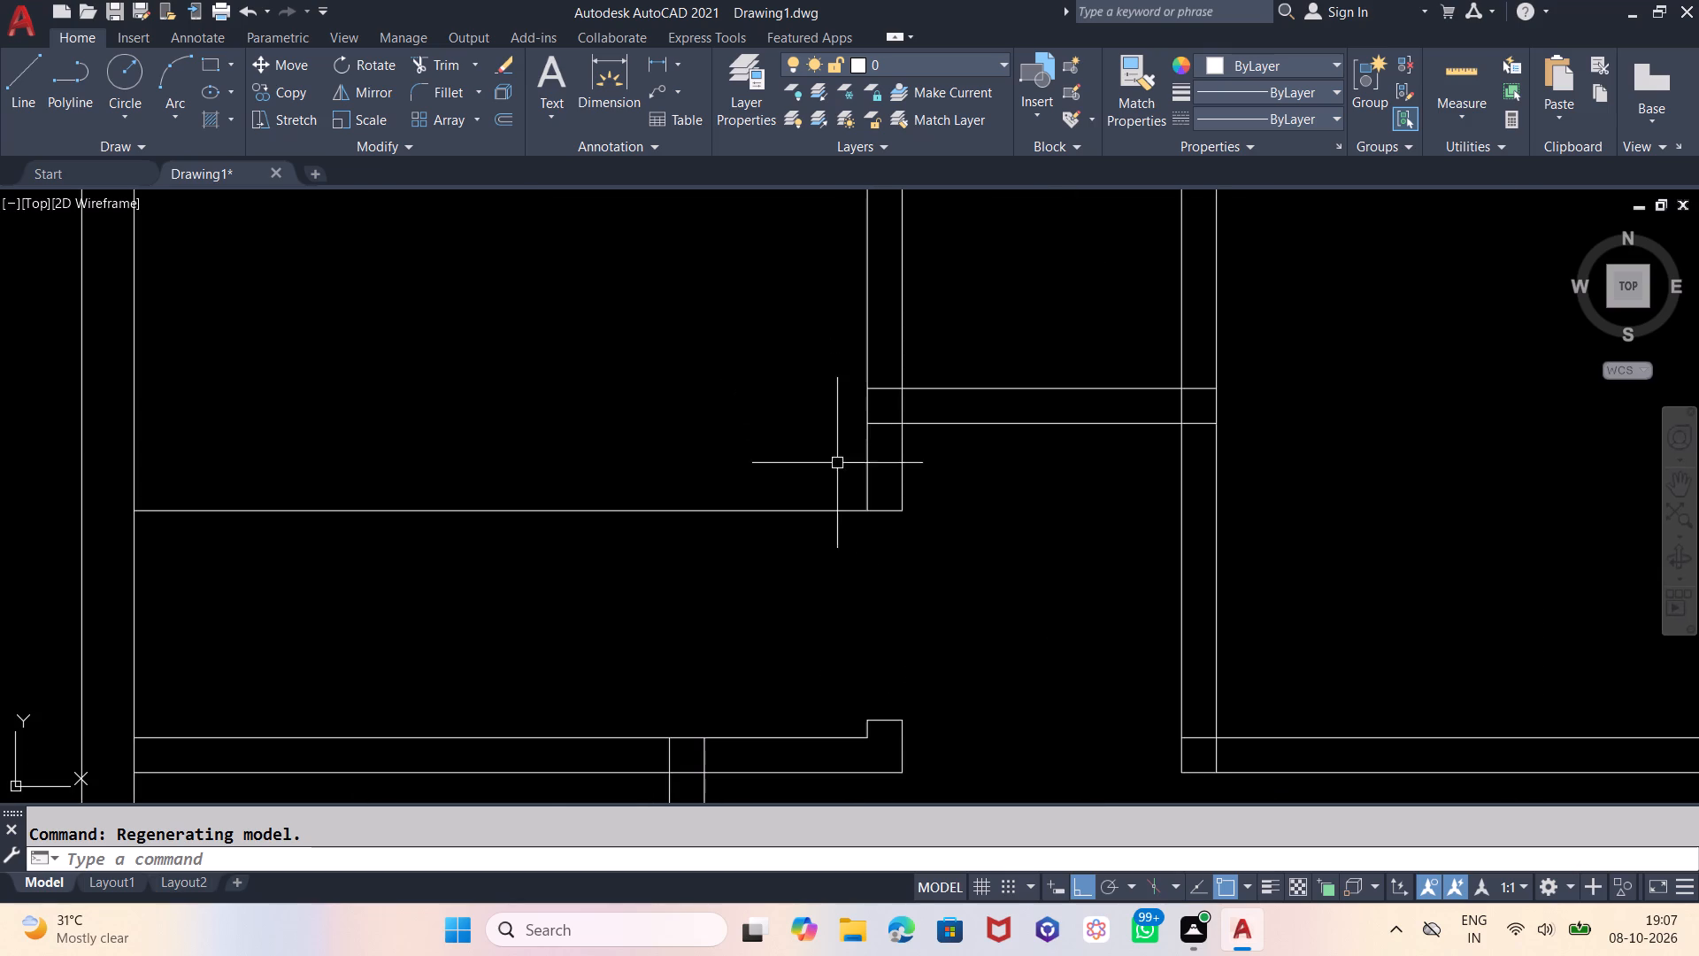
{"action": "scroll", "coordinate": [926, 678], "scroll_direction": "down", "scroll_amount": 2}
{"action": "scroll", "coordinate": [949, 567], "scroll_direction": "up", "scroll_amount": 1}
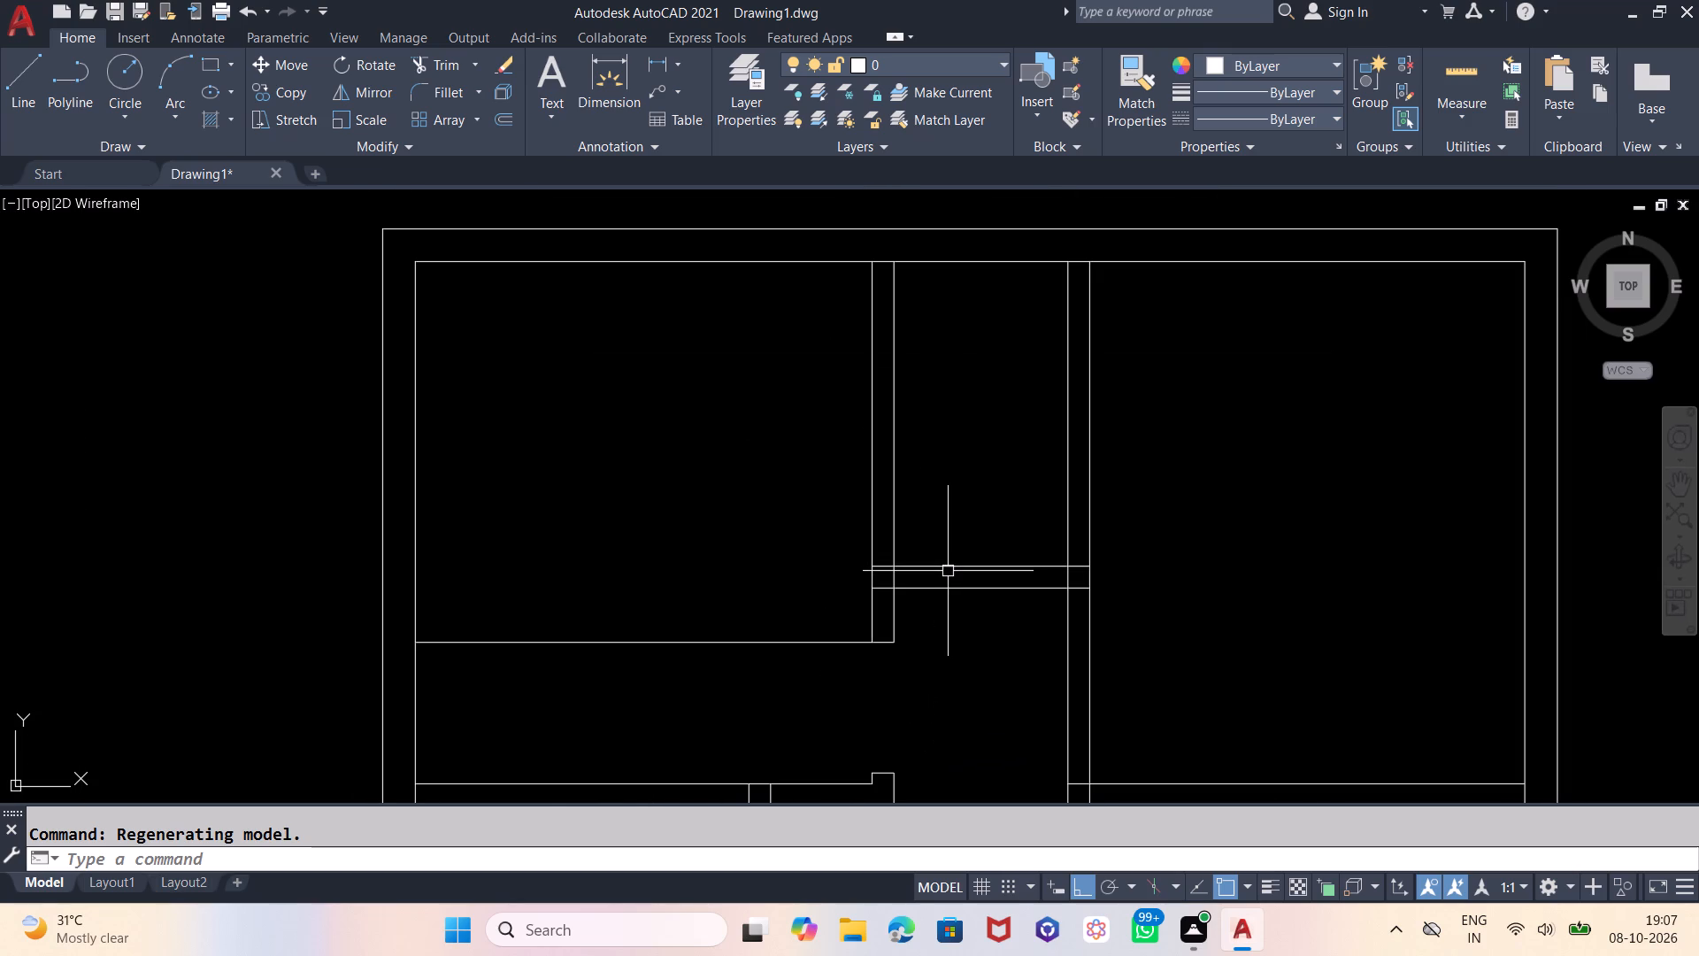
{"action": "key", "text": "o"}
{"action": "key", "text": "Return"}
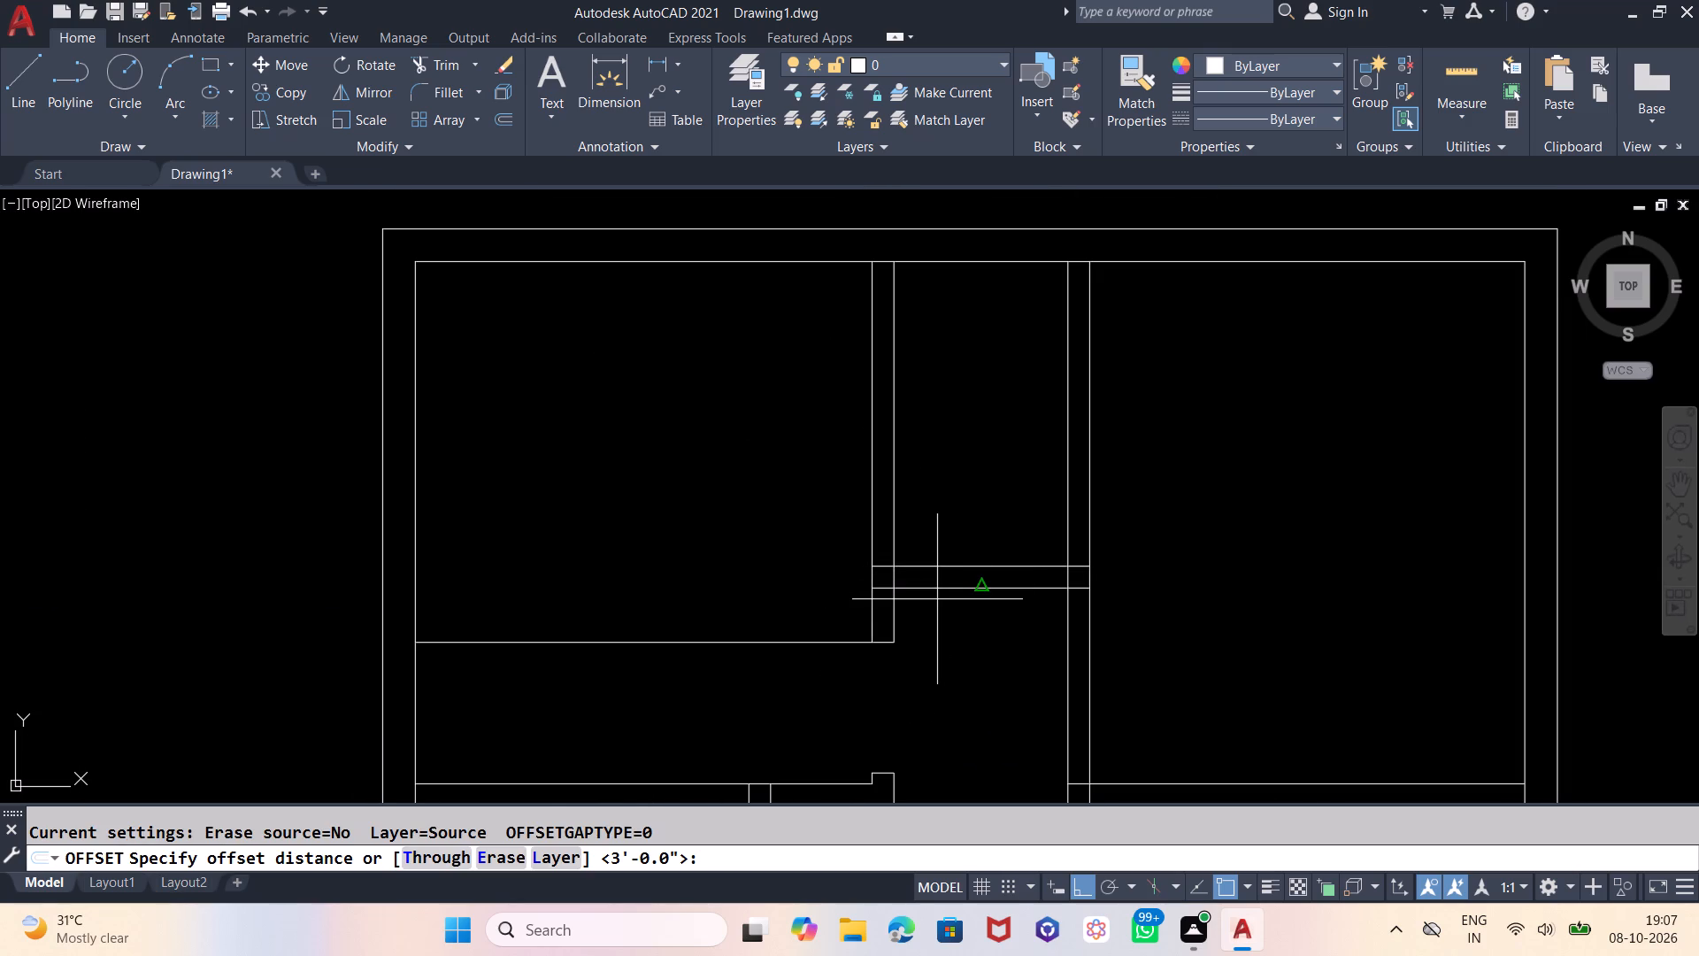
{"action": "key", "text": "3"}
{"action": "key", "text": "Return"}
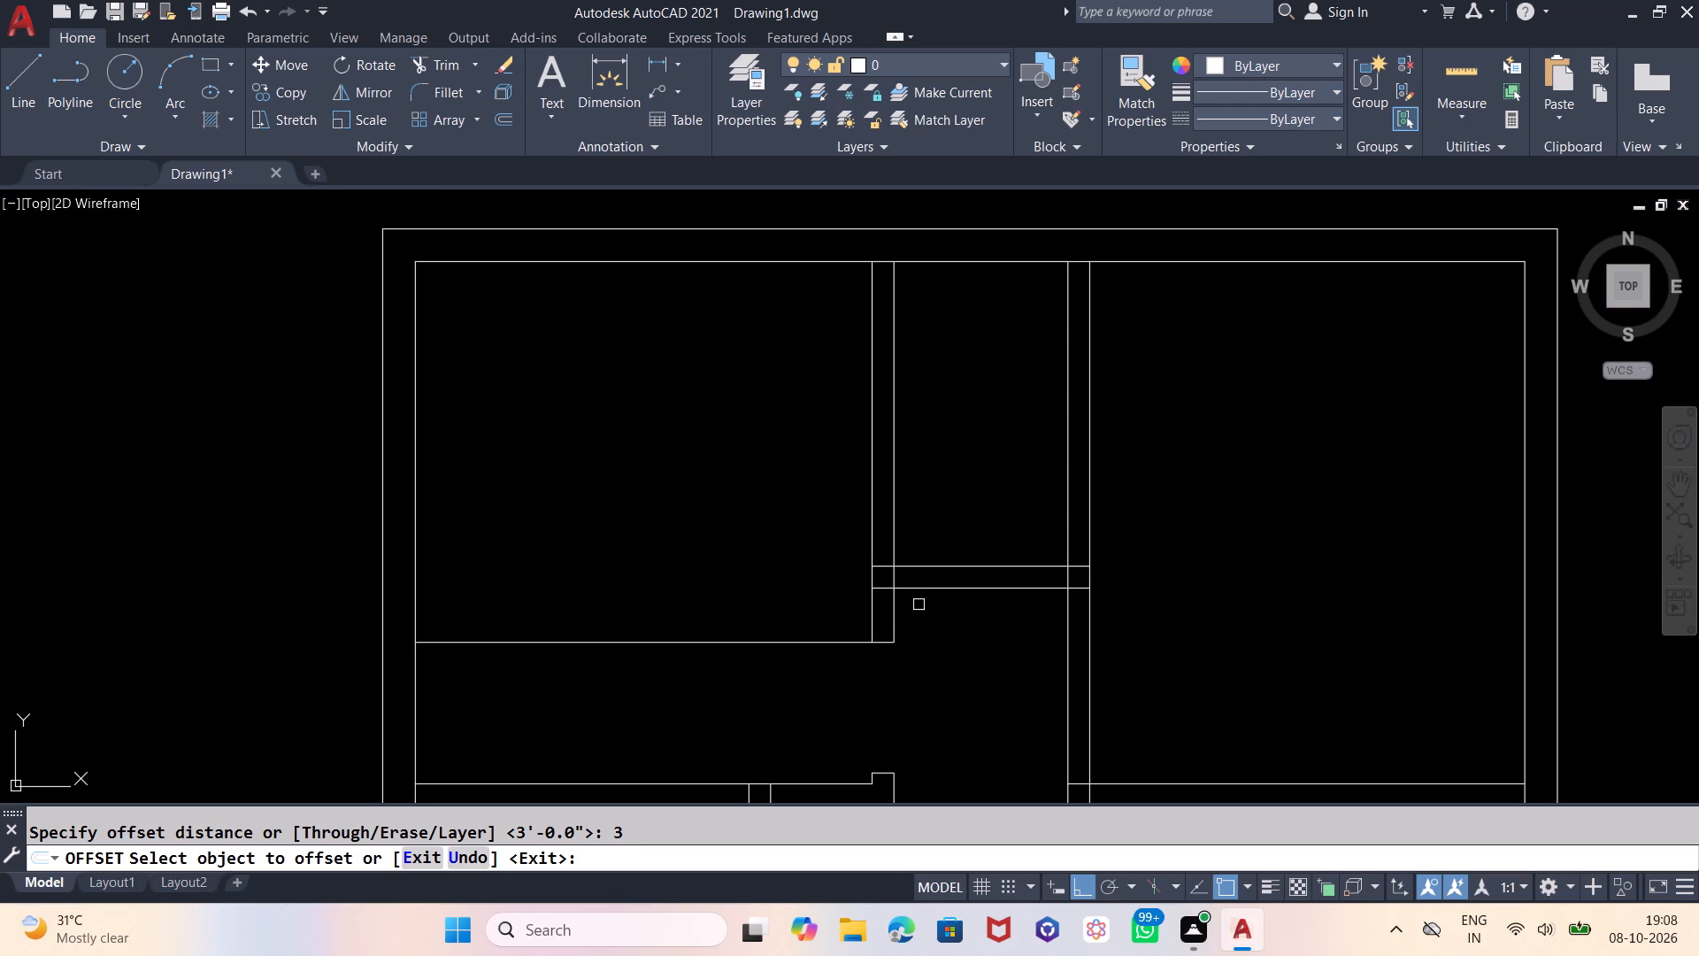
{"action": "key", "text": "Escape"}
Offset the right line of the top-left room's right partition 30" rightward into the narrow middle space.
{"action": "key", "text": "o"}
{"action": "key", "text": "Return"}
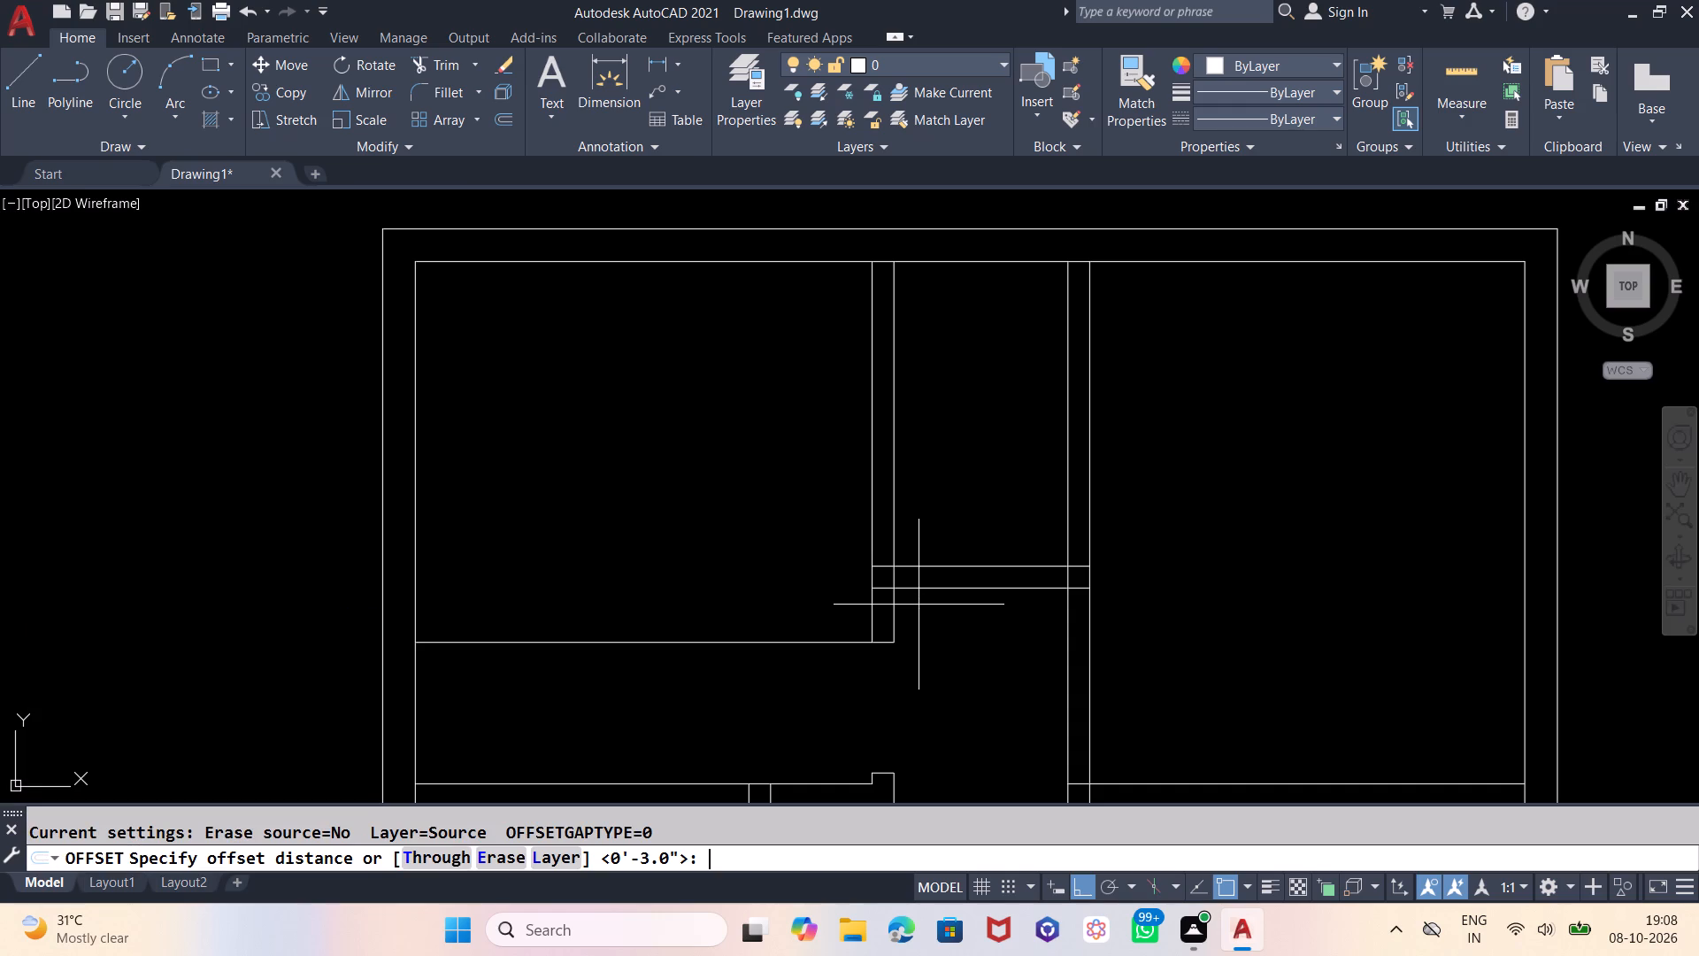
{"action": "type", "text": "30"}
{"action": "key", "text": "Return"}
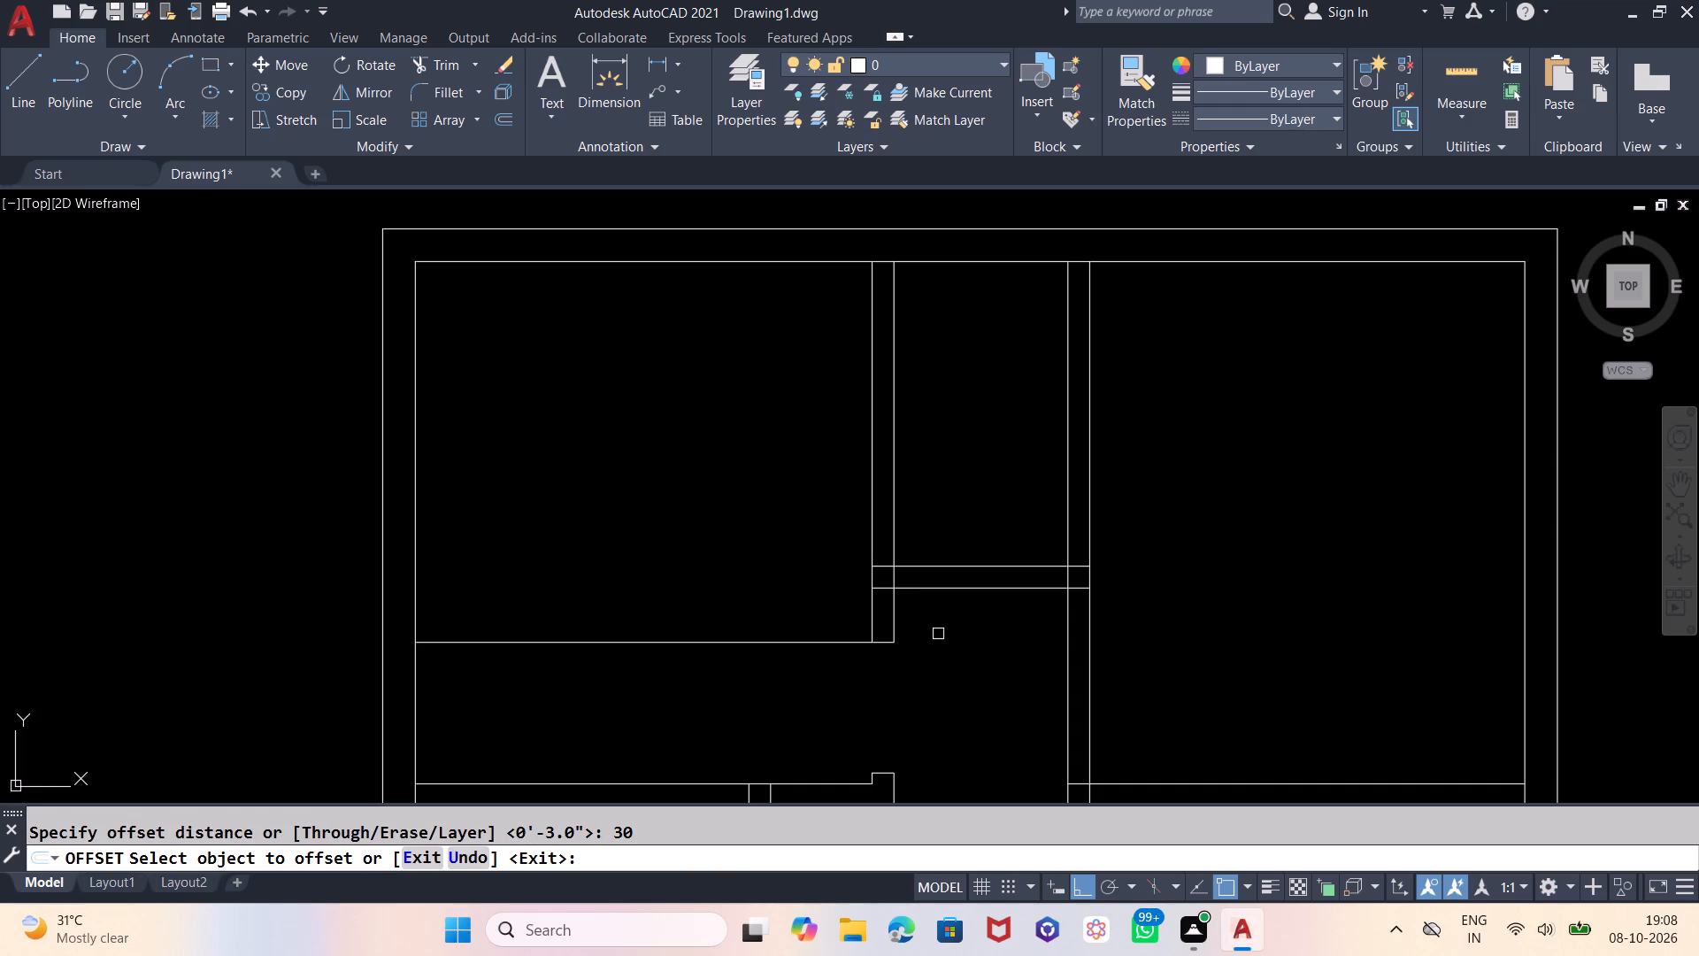
{"action": "left_click", "coordinate": [897, 510]}
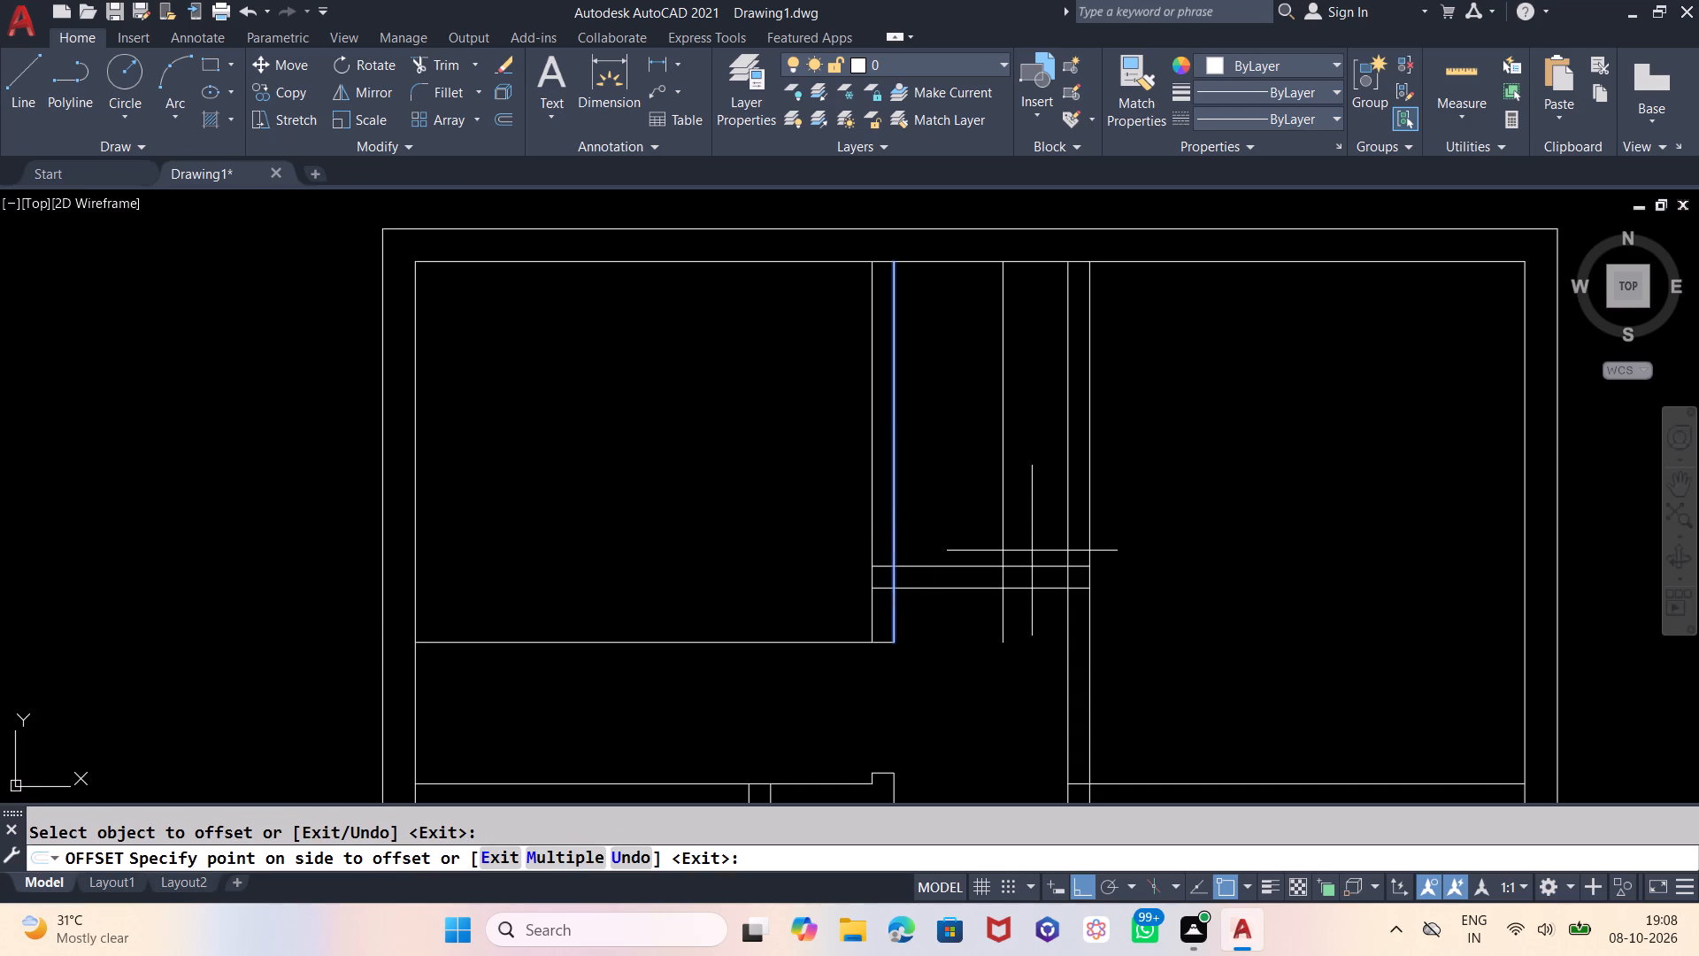
{"action": "left_click", "coordinate": [1032, 551]}
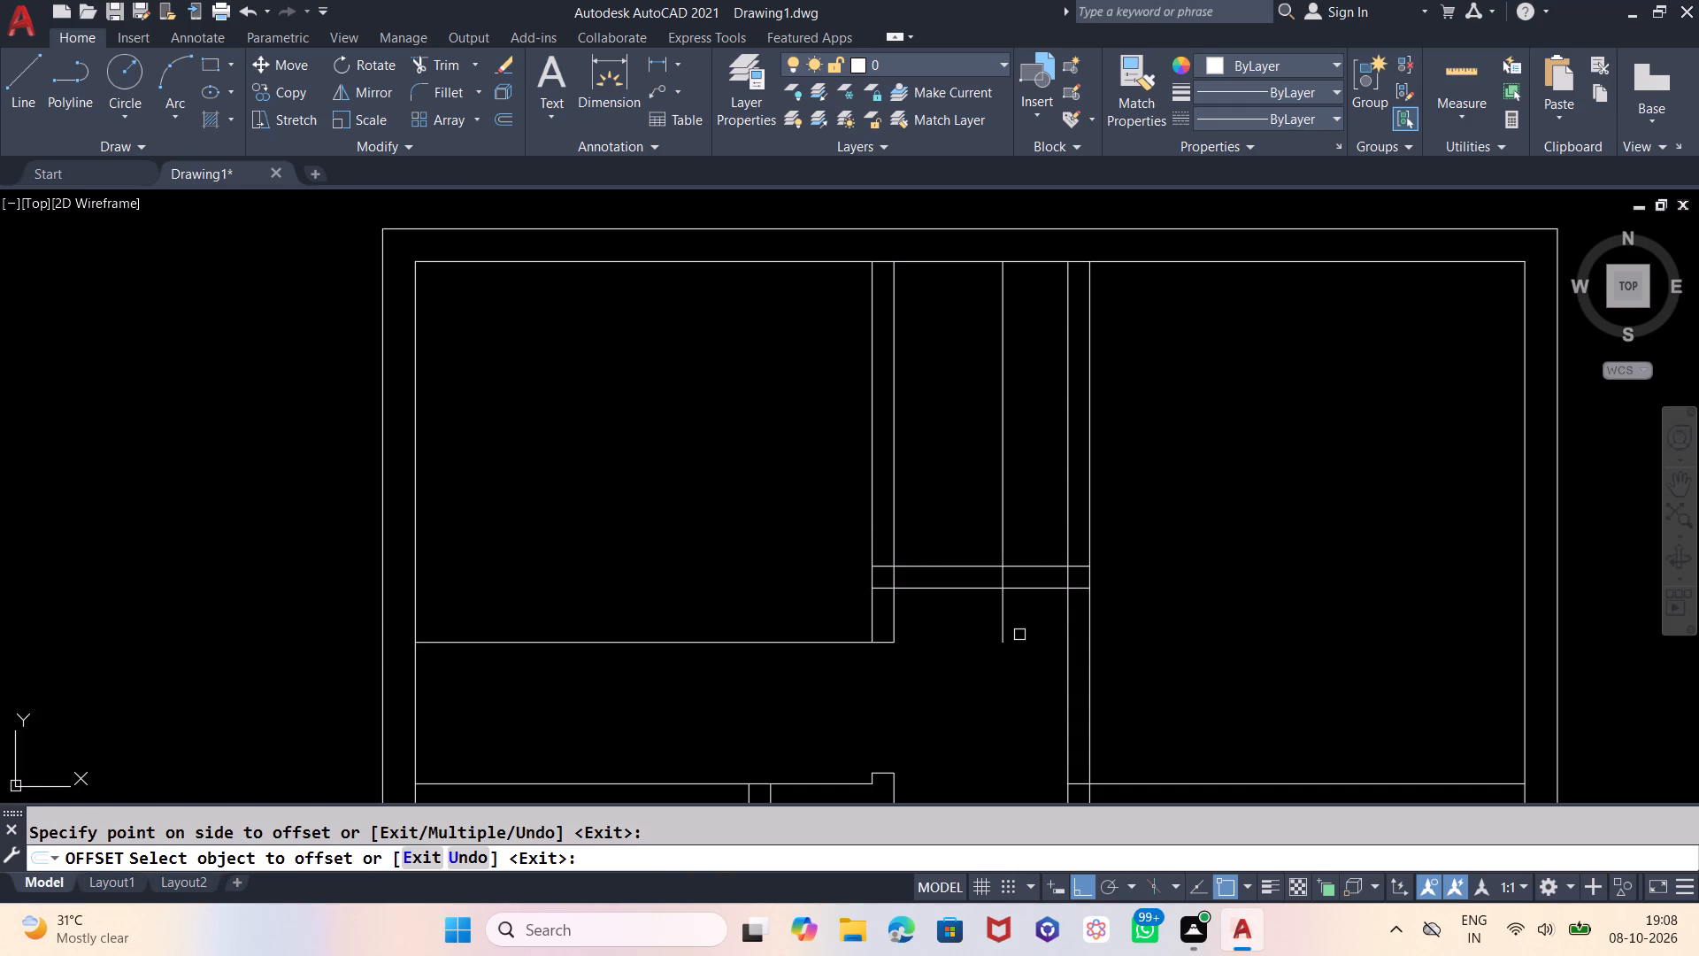
{"action": "key", "text": "Escape"}
Cut the door opening in the narrow middle space's bottom partition up to the new offset line, and trim its stubs within the left partition.
{"action": "type", "text": "tr"}
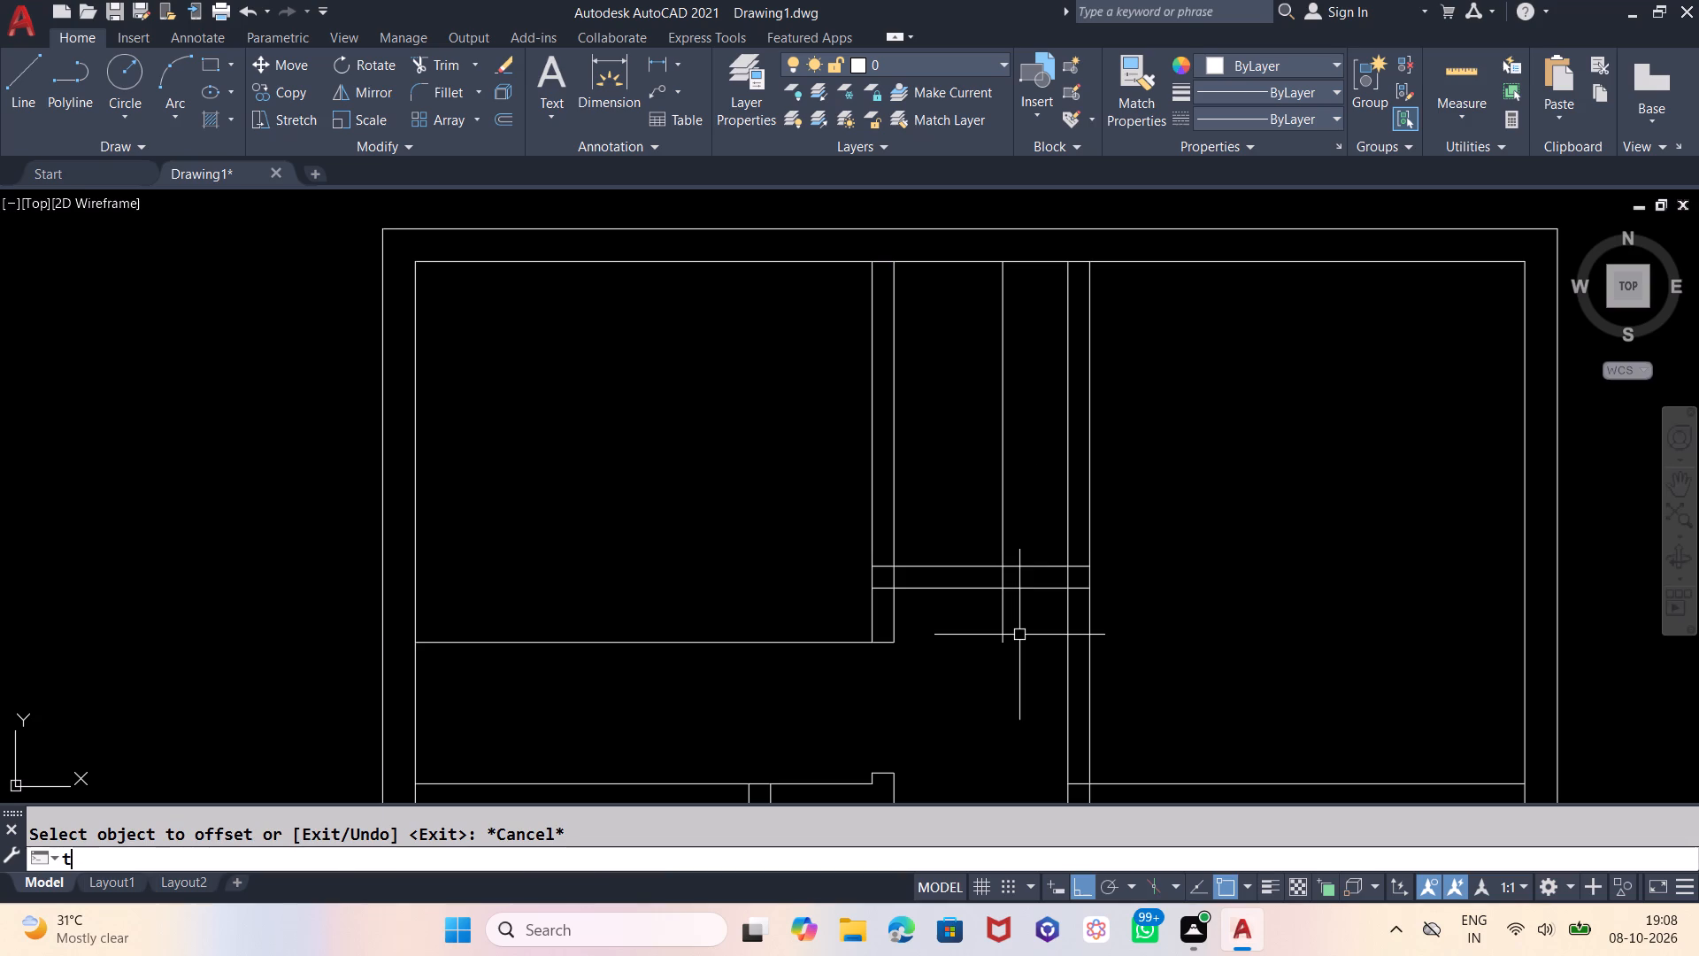
{"action": "key", "text": "Return"}
{"action": "key", "text": "Return"}
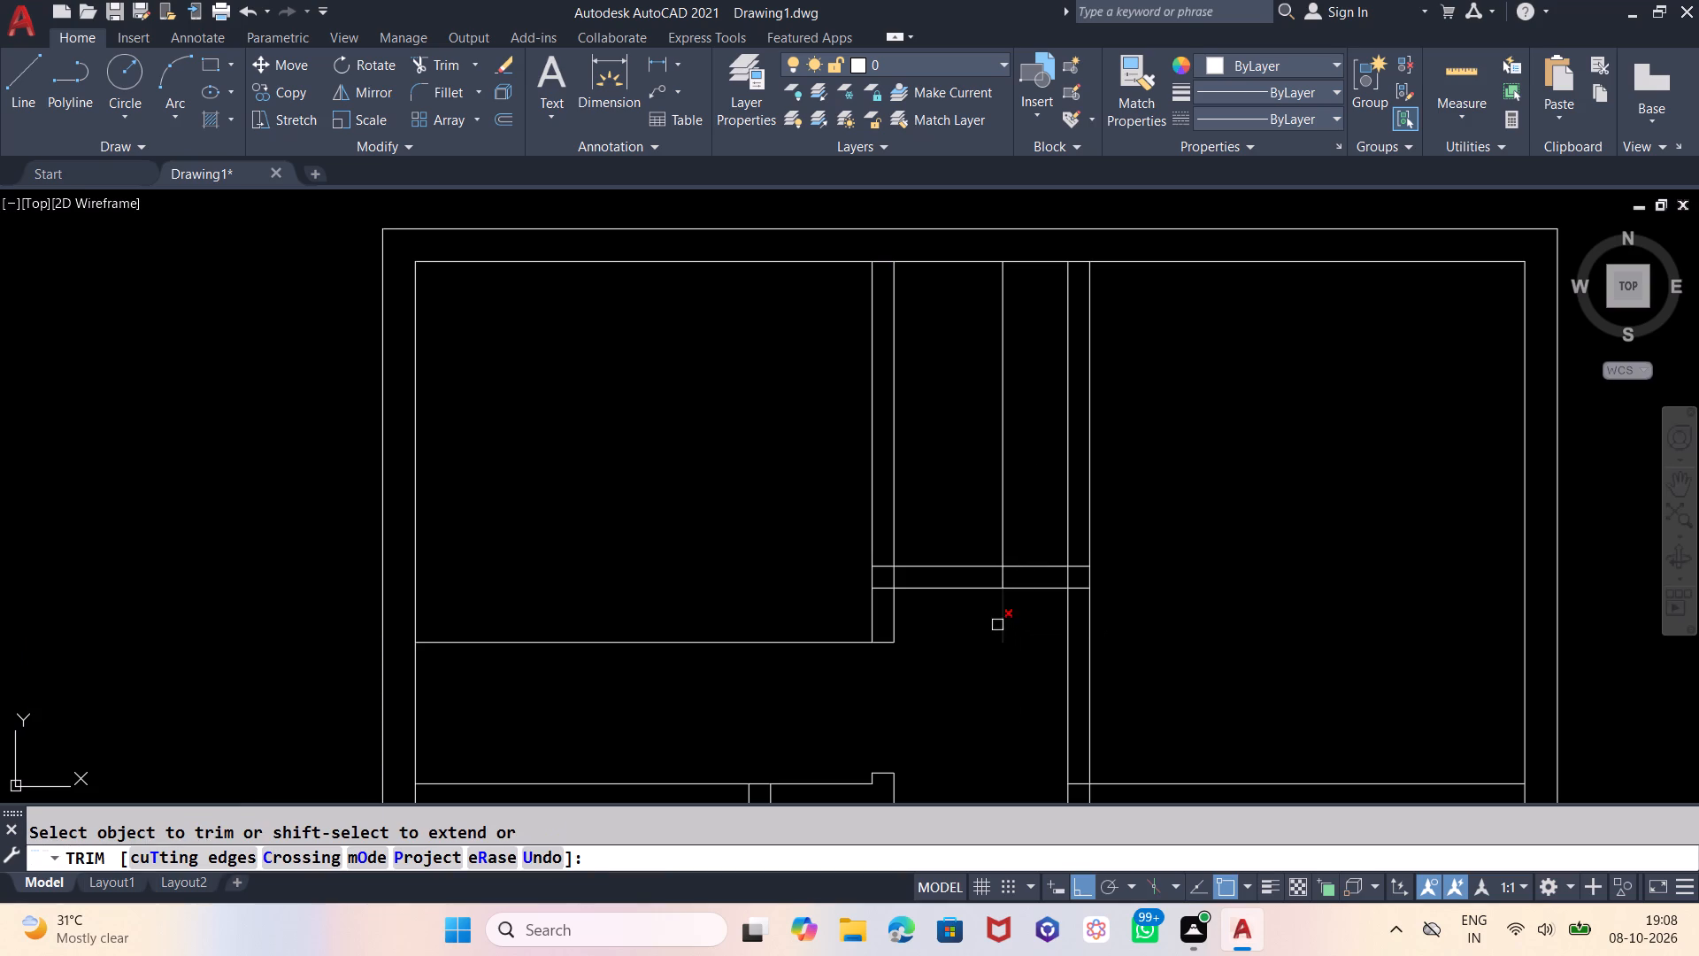
{"action": "left_click", "coordinate": [997, 625]}
{"action": "left_click", "coordinate": [936, 528]}
{"action": "left_click", "coordinate": [941, 625]}
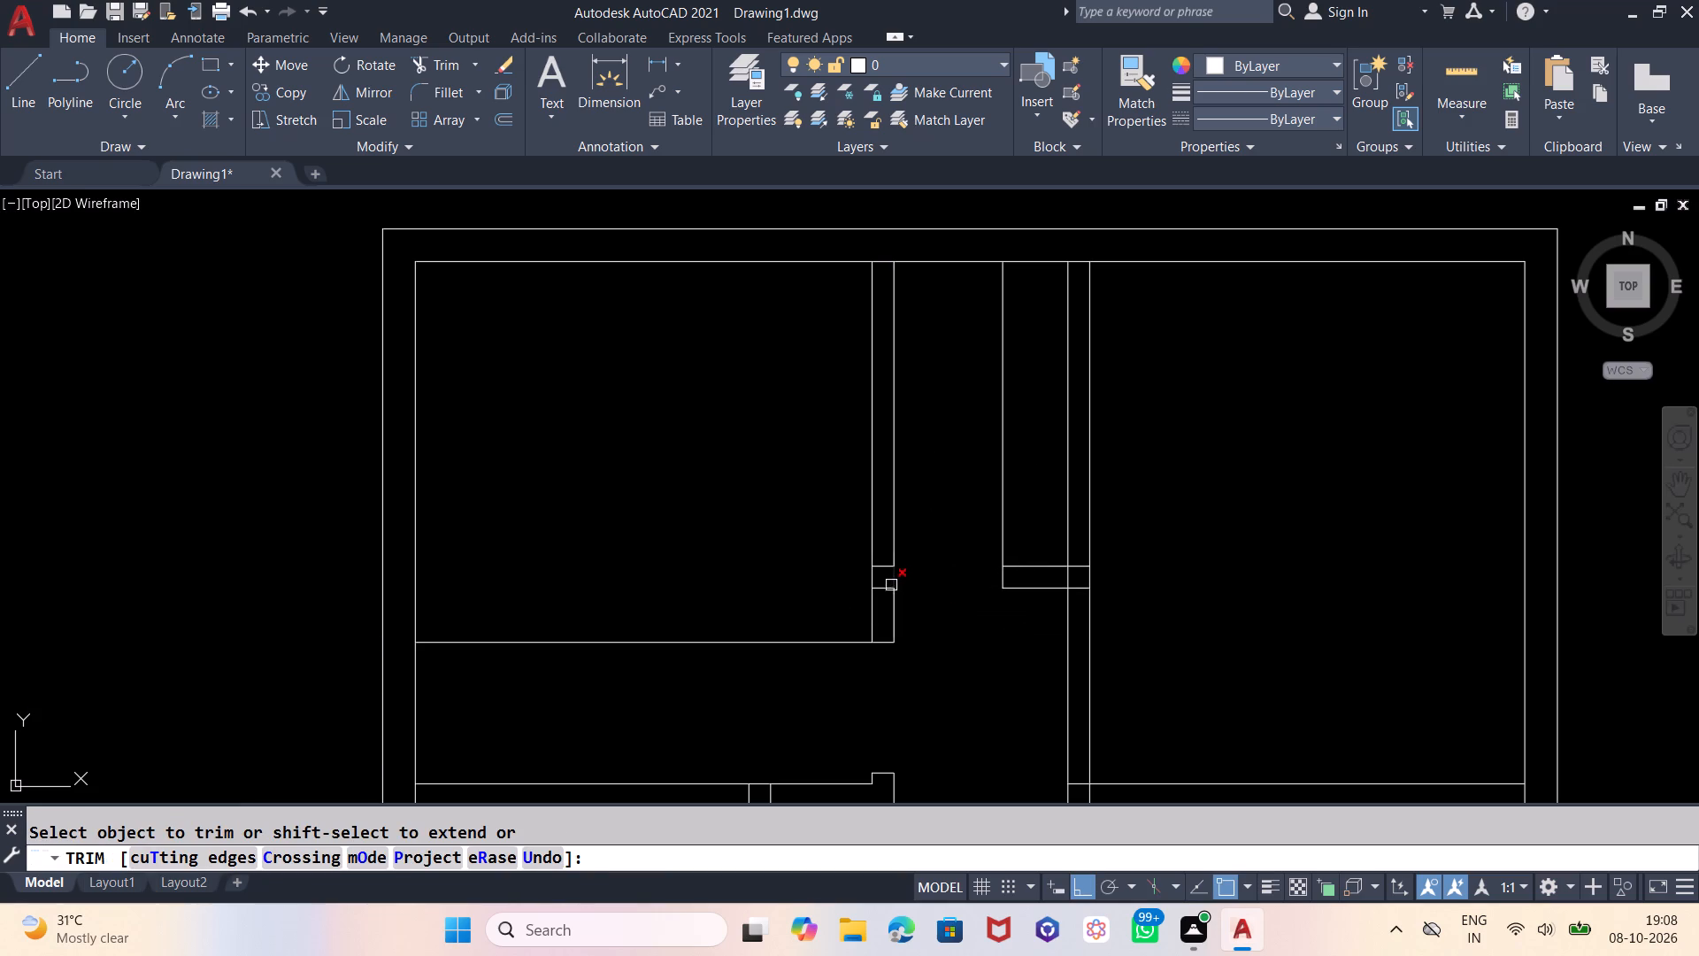
{"action": "left_click", "coordinate": [884, 589]}
{"action": "left_click", "coordinate": [884, 568]}
Trim the leftover offset guide lines and the crossing lines where the middle space's short bottom partition meets the right partition.
{"action": "left_click", "coordinate": [815, 646]}
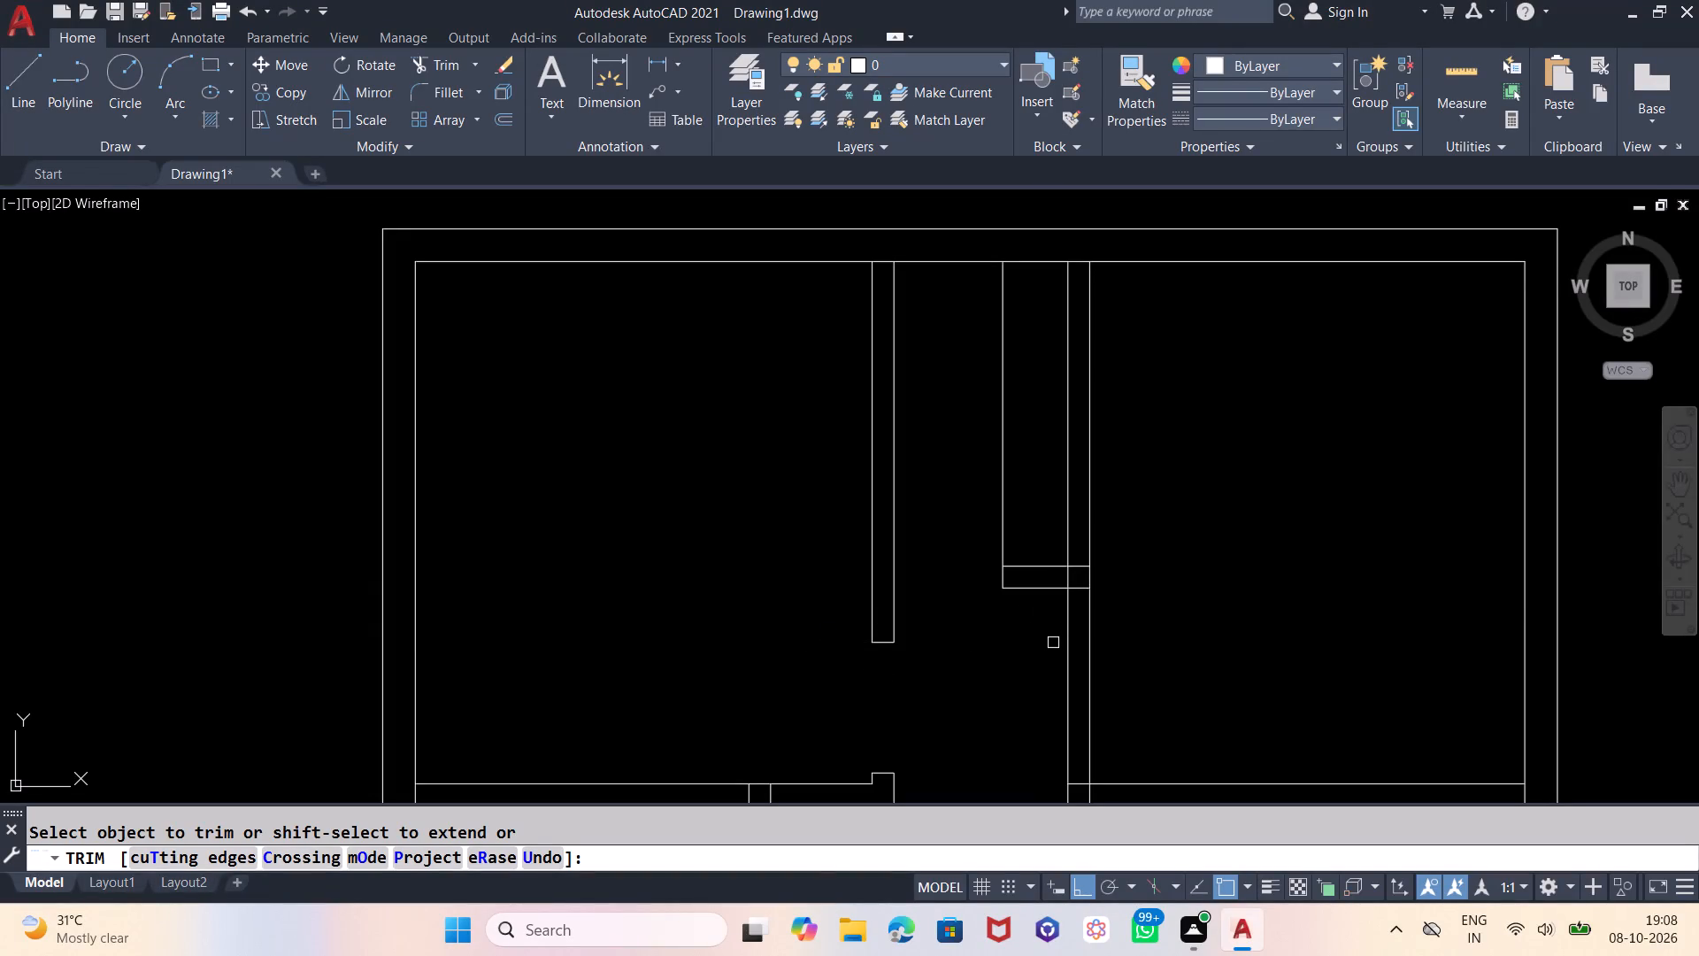
{"action": "left_click", "coordinate": [1065, 580]}
{"action": "left_click", "coordinate": [1011, 526]}
{"action": "left_click", "coordinate": [1001, 535]}
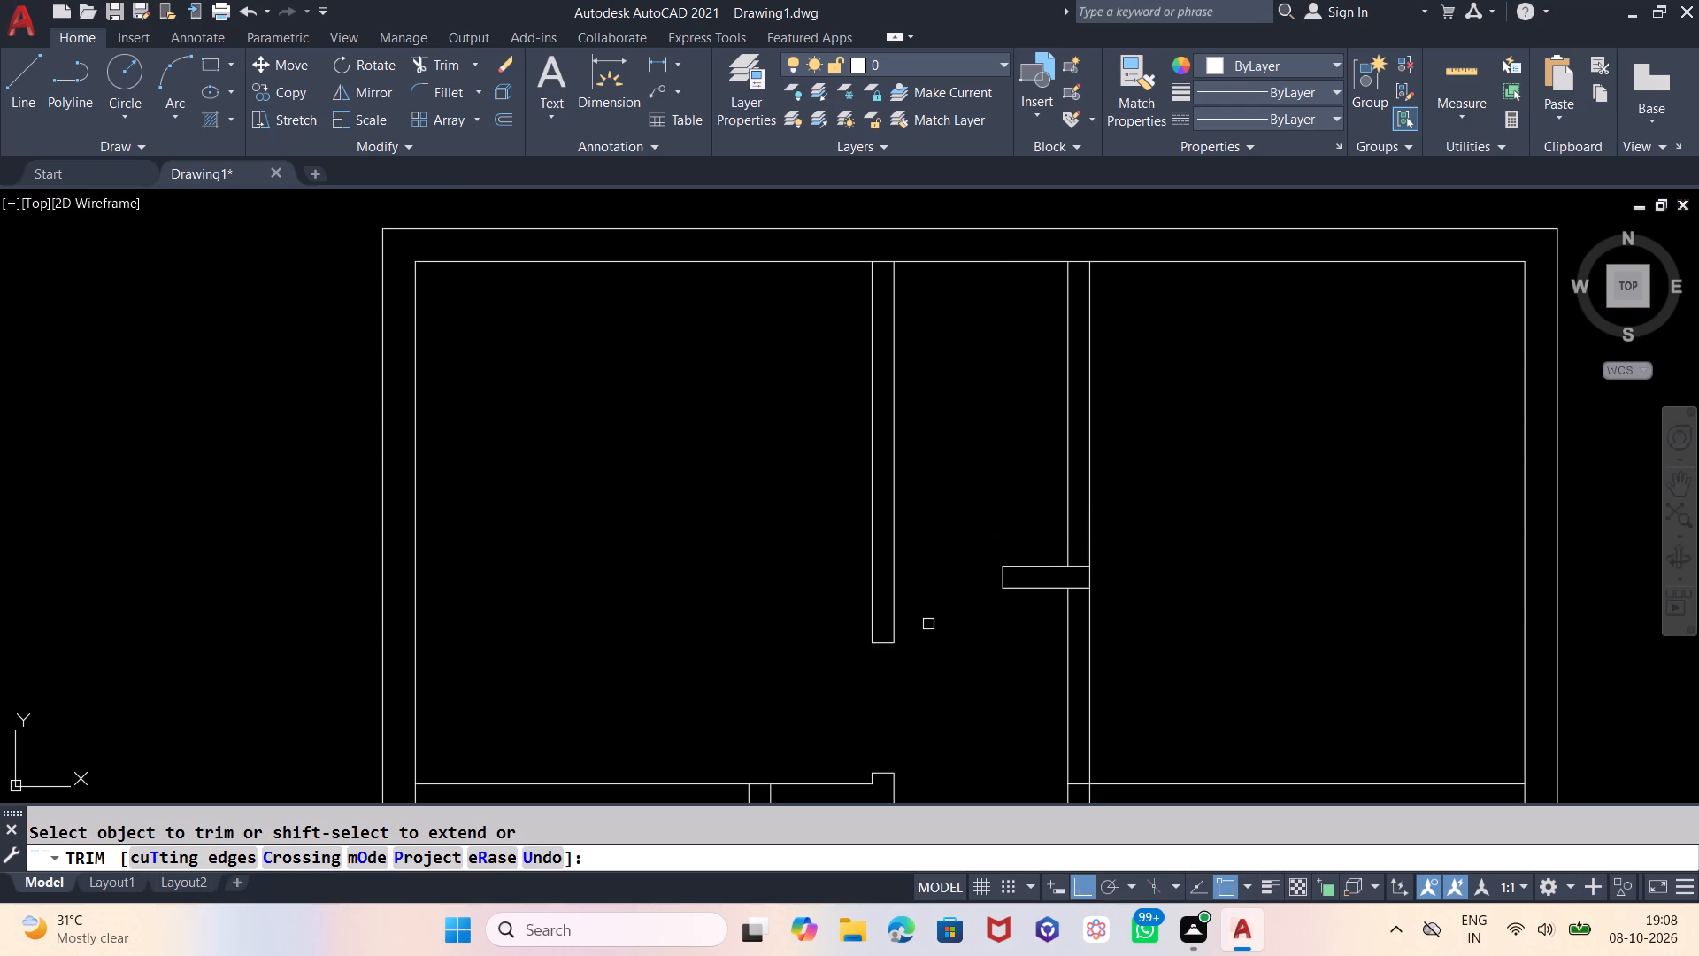
{"action": "left_click", "coordinate": [1080, 565]}
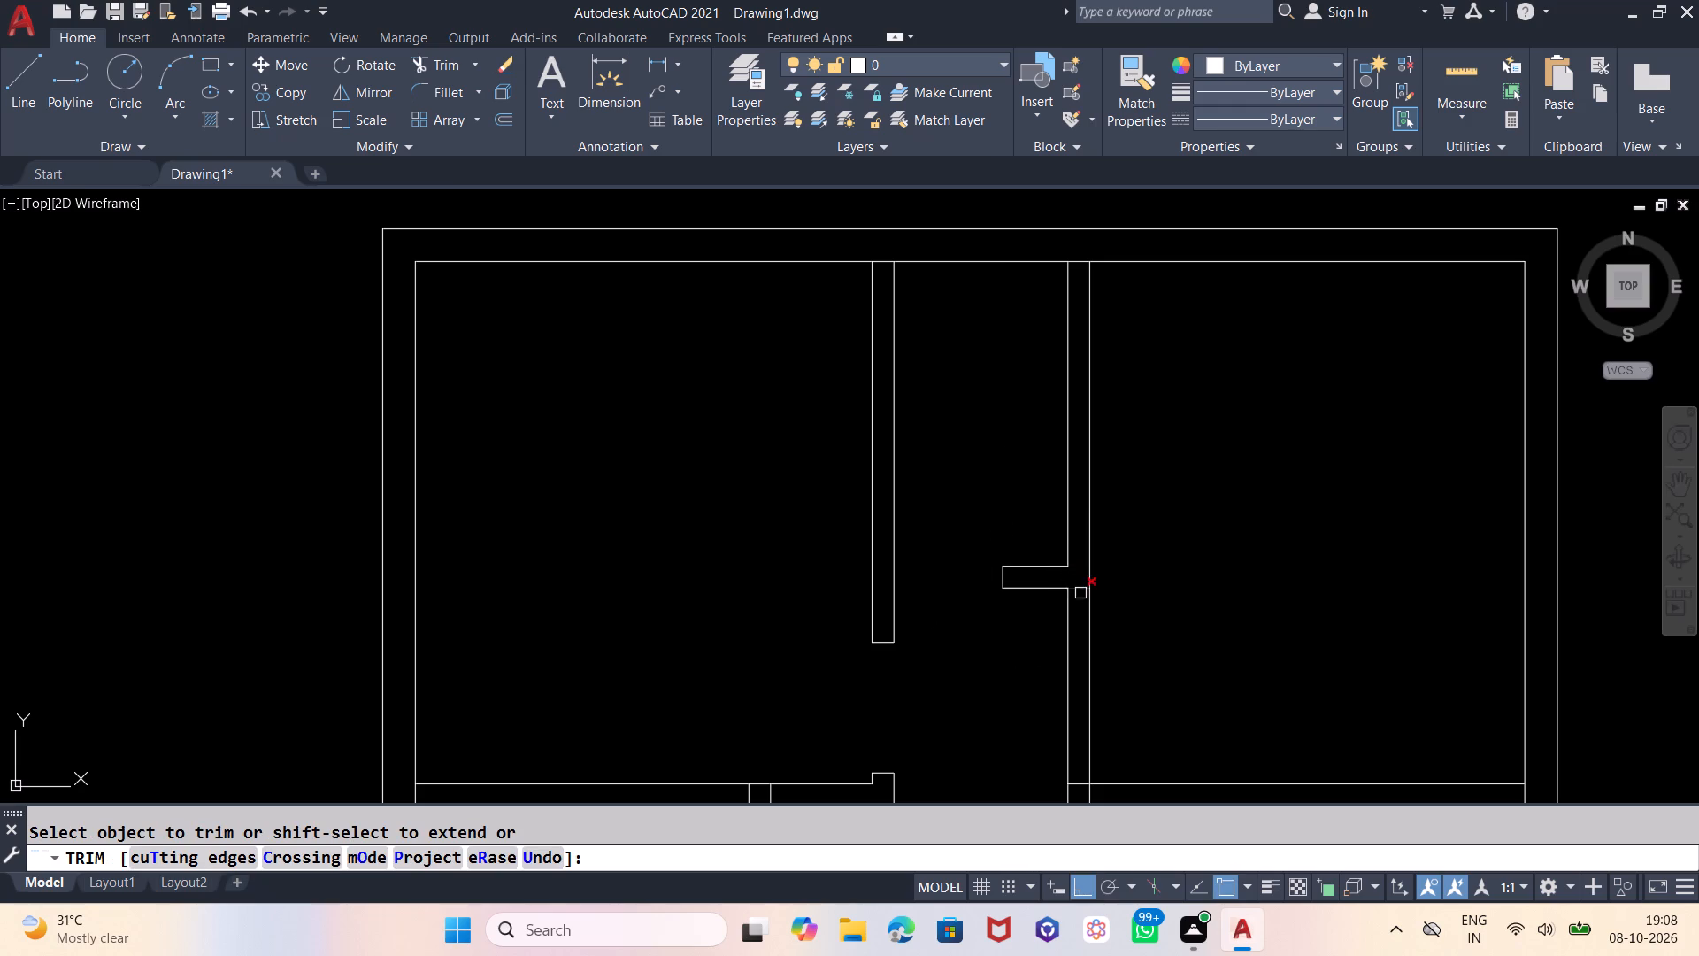
{"action": "left_click", "coordinate": [1080, 592]}
{"action": "scroll", "coordinate": [897, 584], "scroll_direction": "down", "scroll_amount": 2}
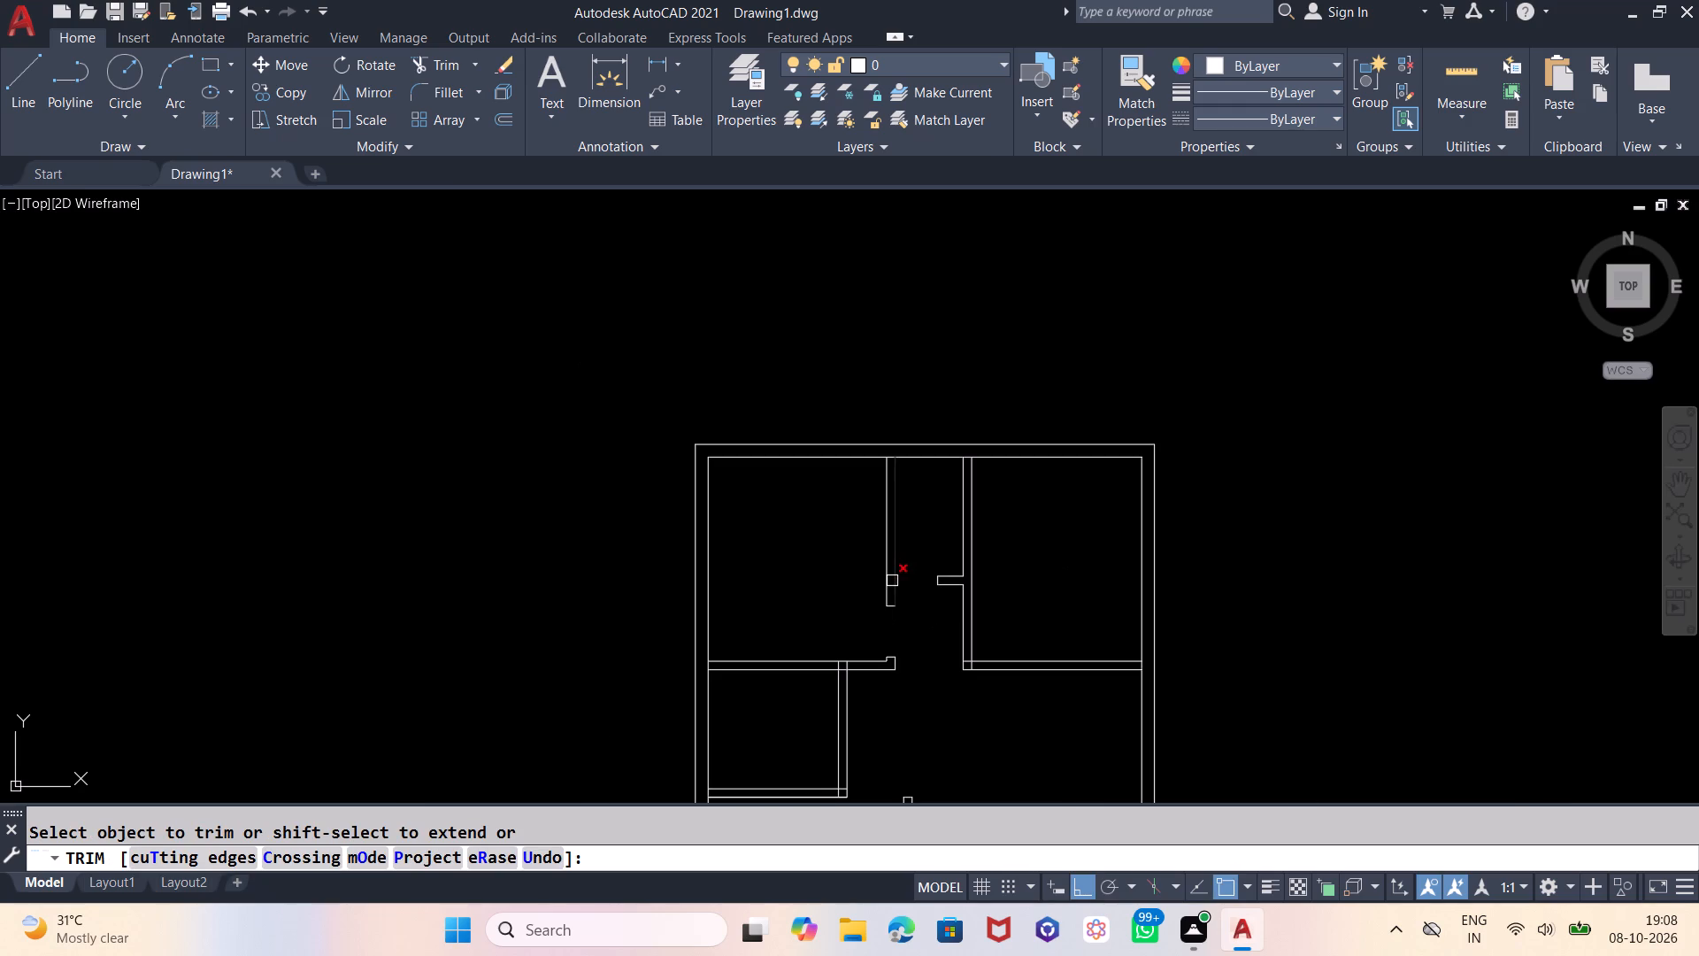
{"action": "scroll", "coordinate": [934, 663], "scroll_direction": "up", "scroll_amount": 1}
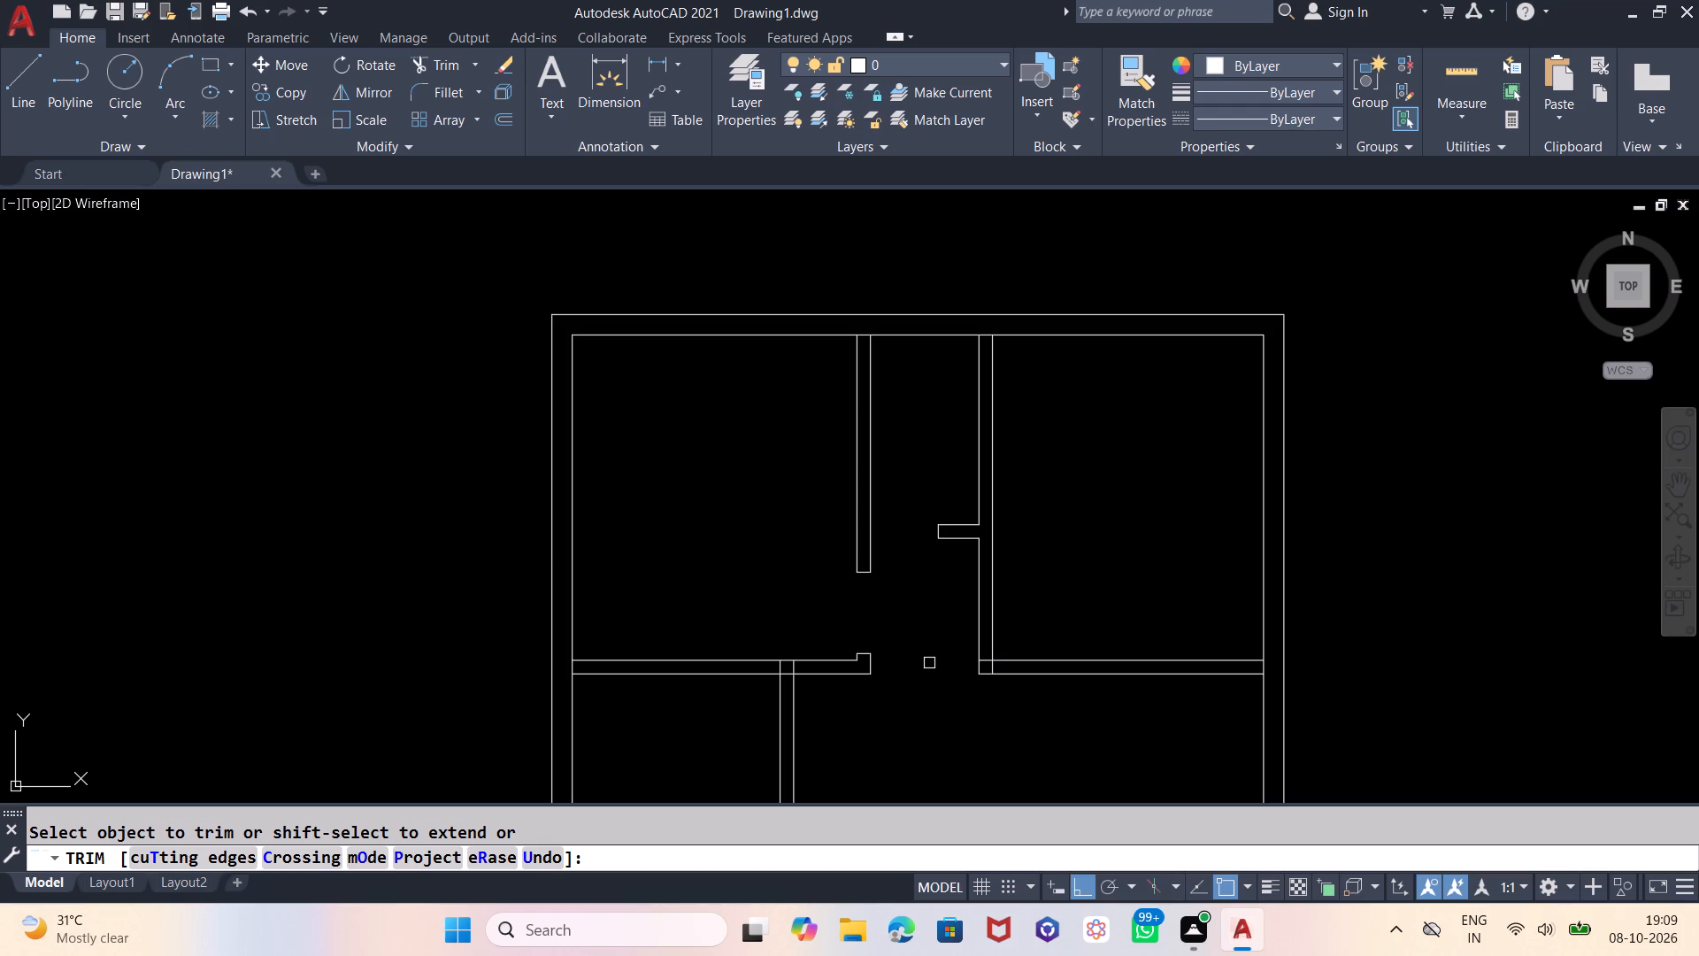
{"action": "scroll", "coordinate": [729, 474], "scroll_direction": "down", "scroll_amount": 2}
{"action": "key", "text": "Escape"}
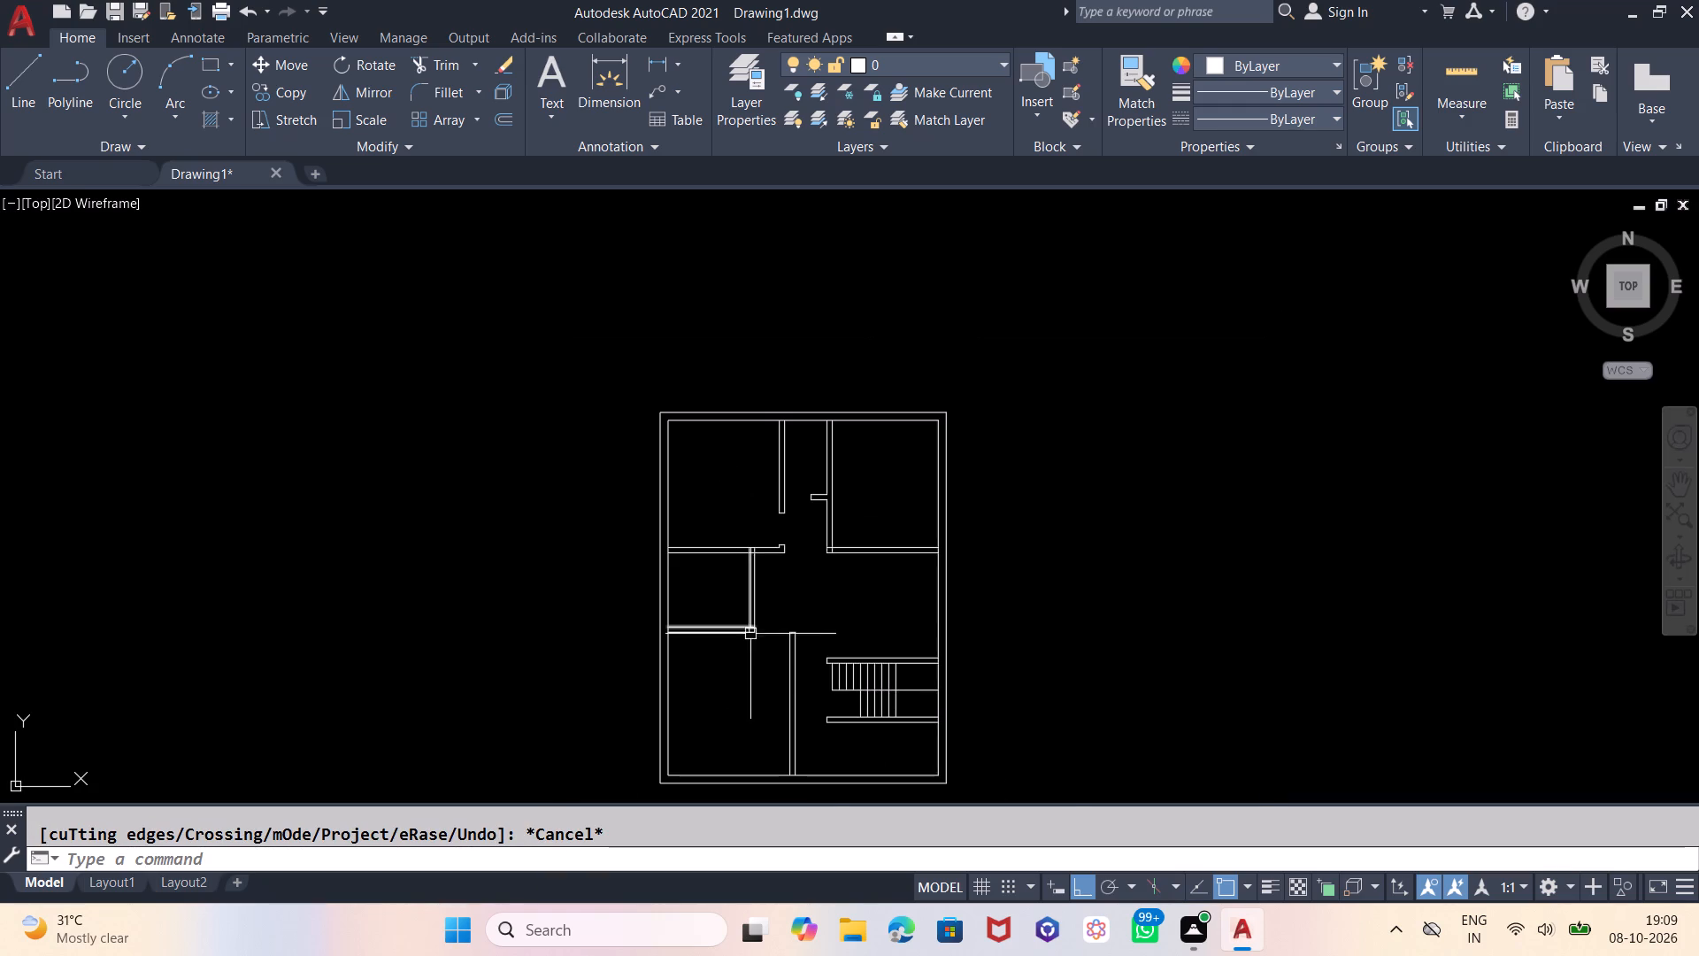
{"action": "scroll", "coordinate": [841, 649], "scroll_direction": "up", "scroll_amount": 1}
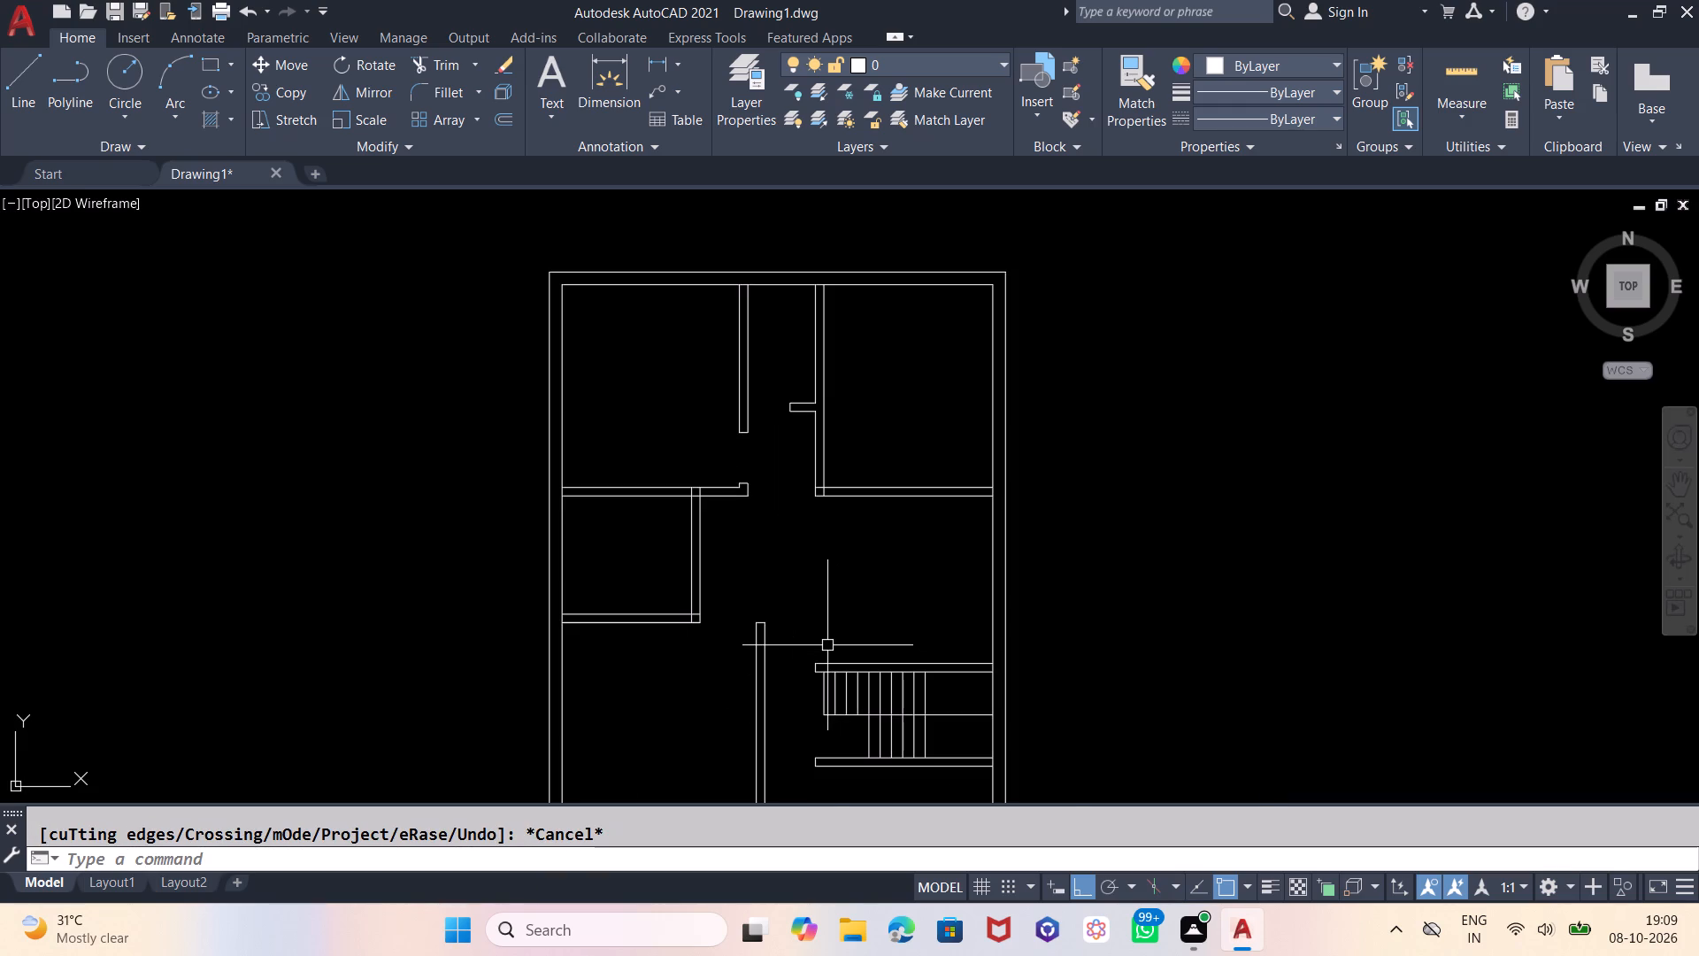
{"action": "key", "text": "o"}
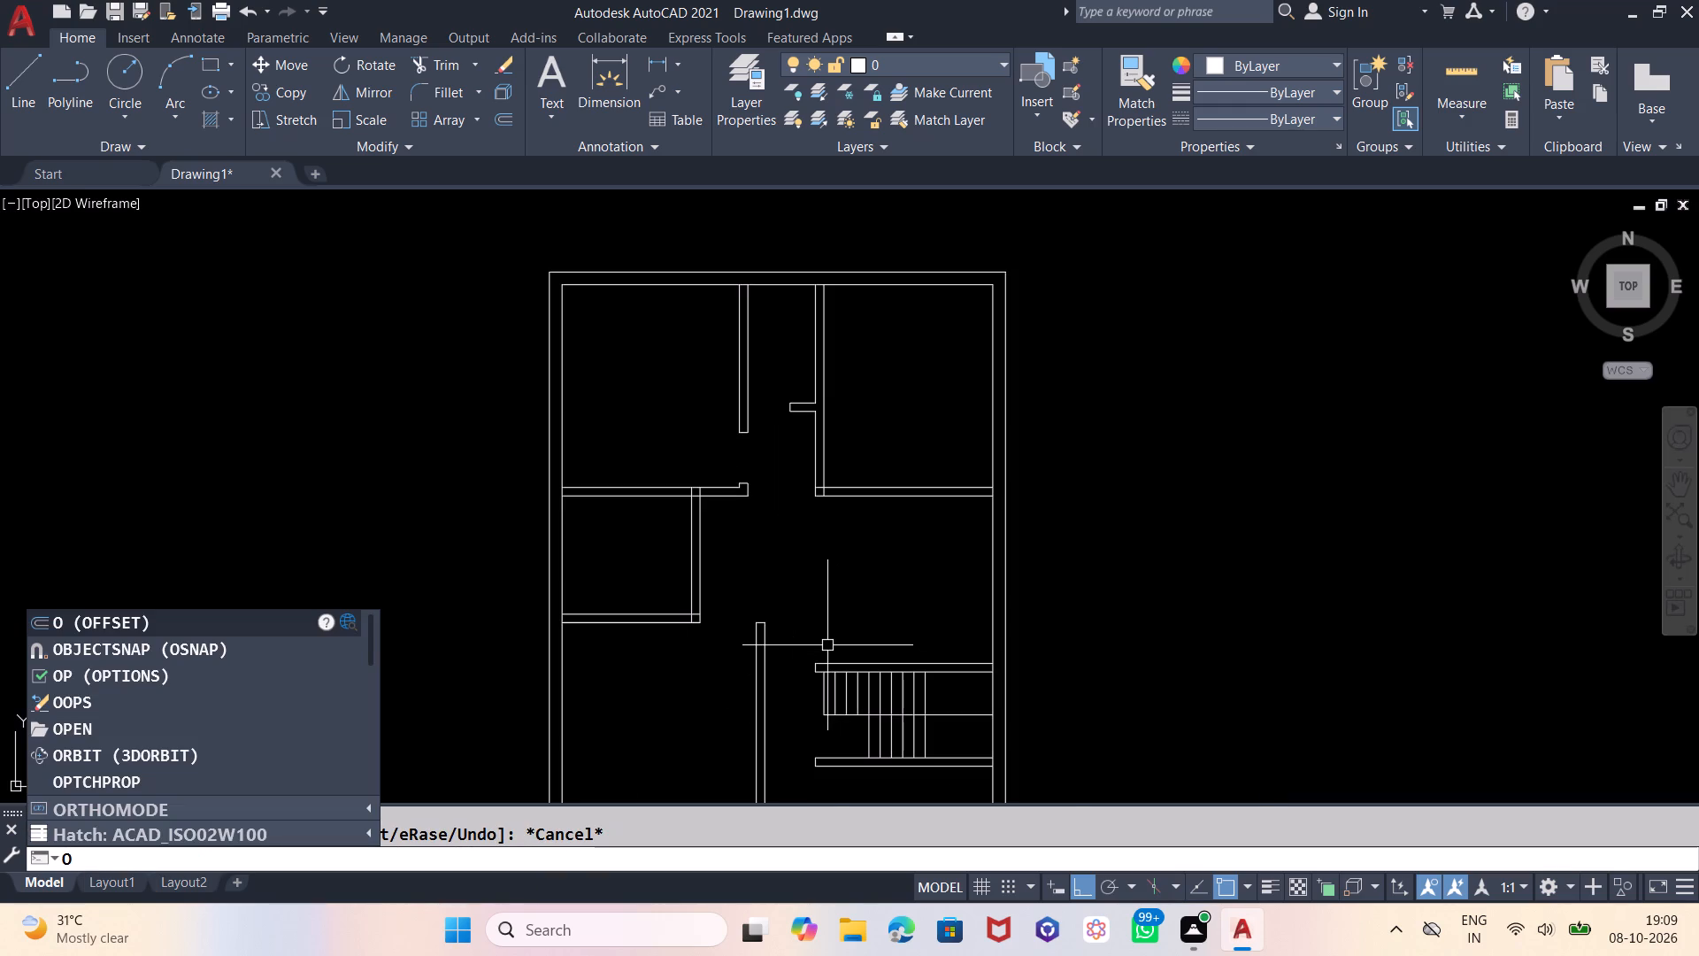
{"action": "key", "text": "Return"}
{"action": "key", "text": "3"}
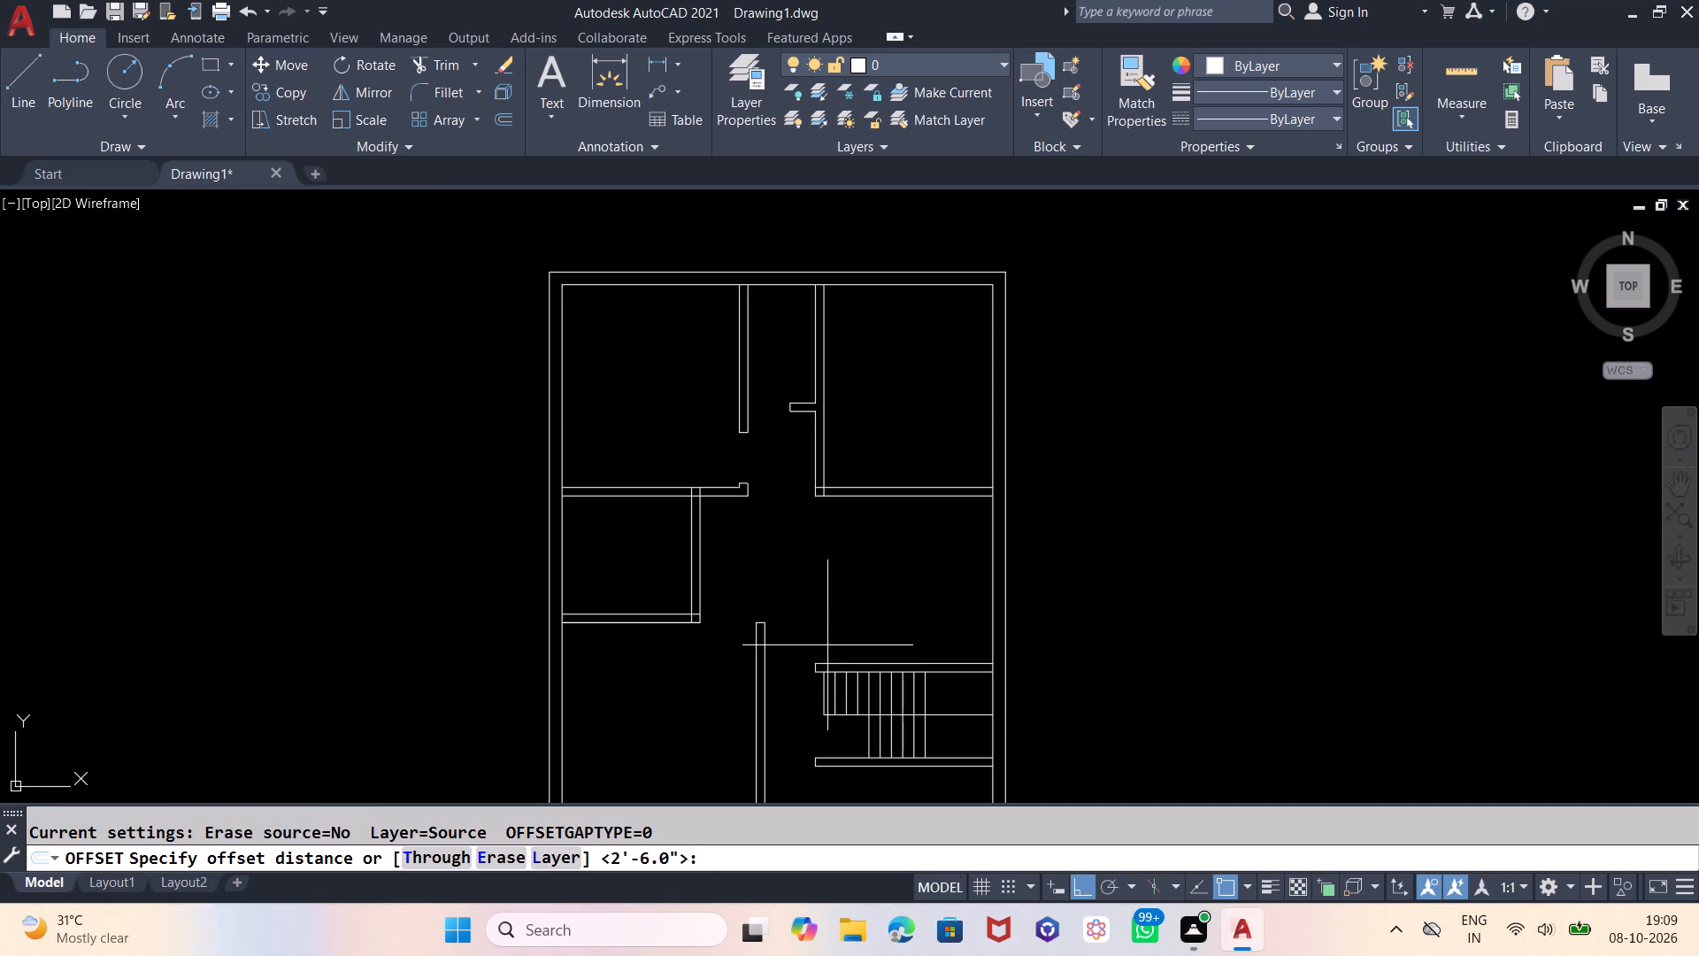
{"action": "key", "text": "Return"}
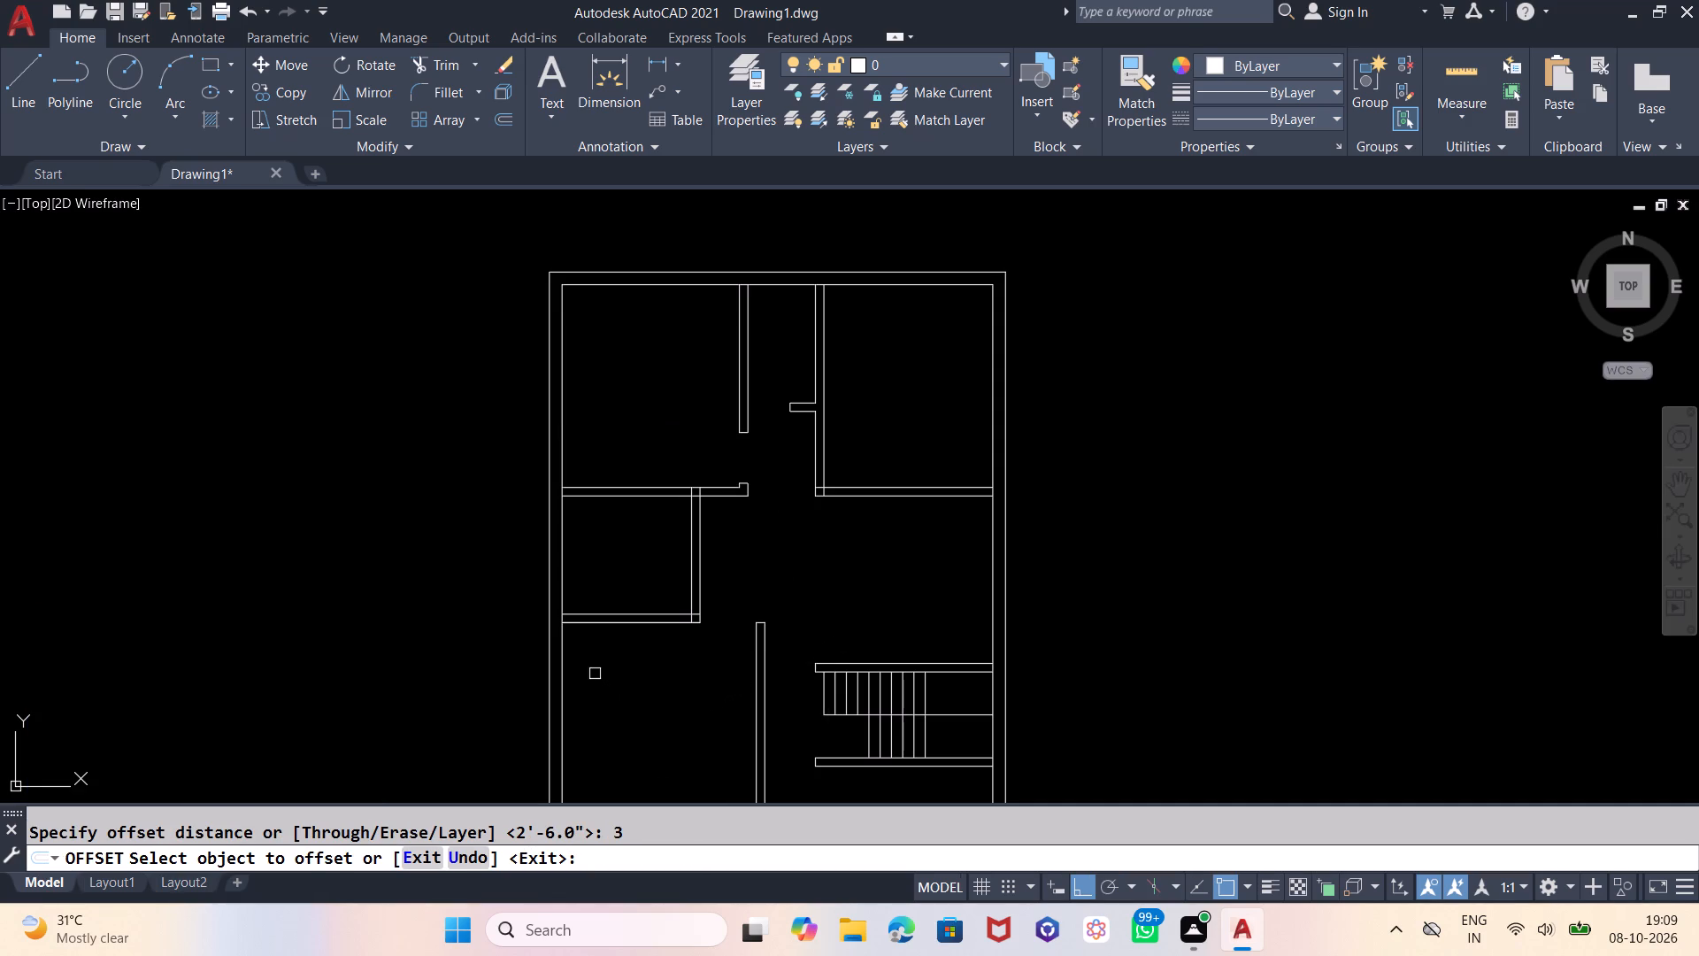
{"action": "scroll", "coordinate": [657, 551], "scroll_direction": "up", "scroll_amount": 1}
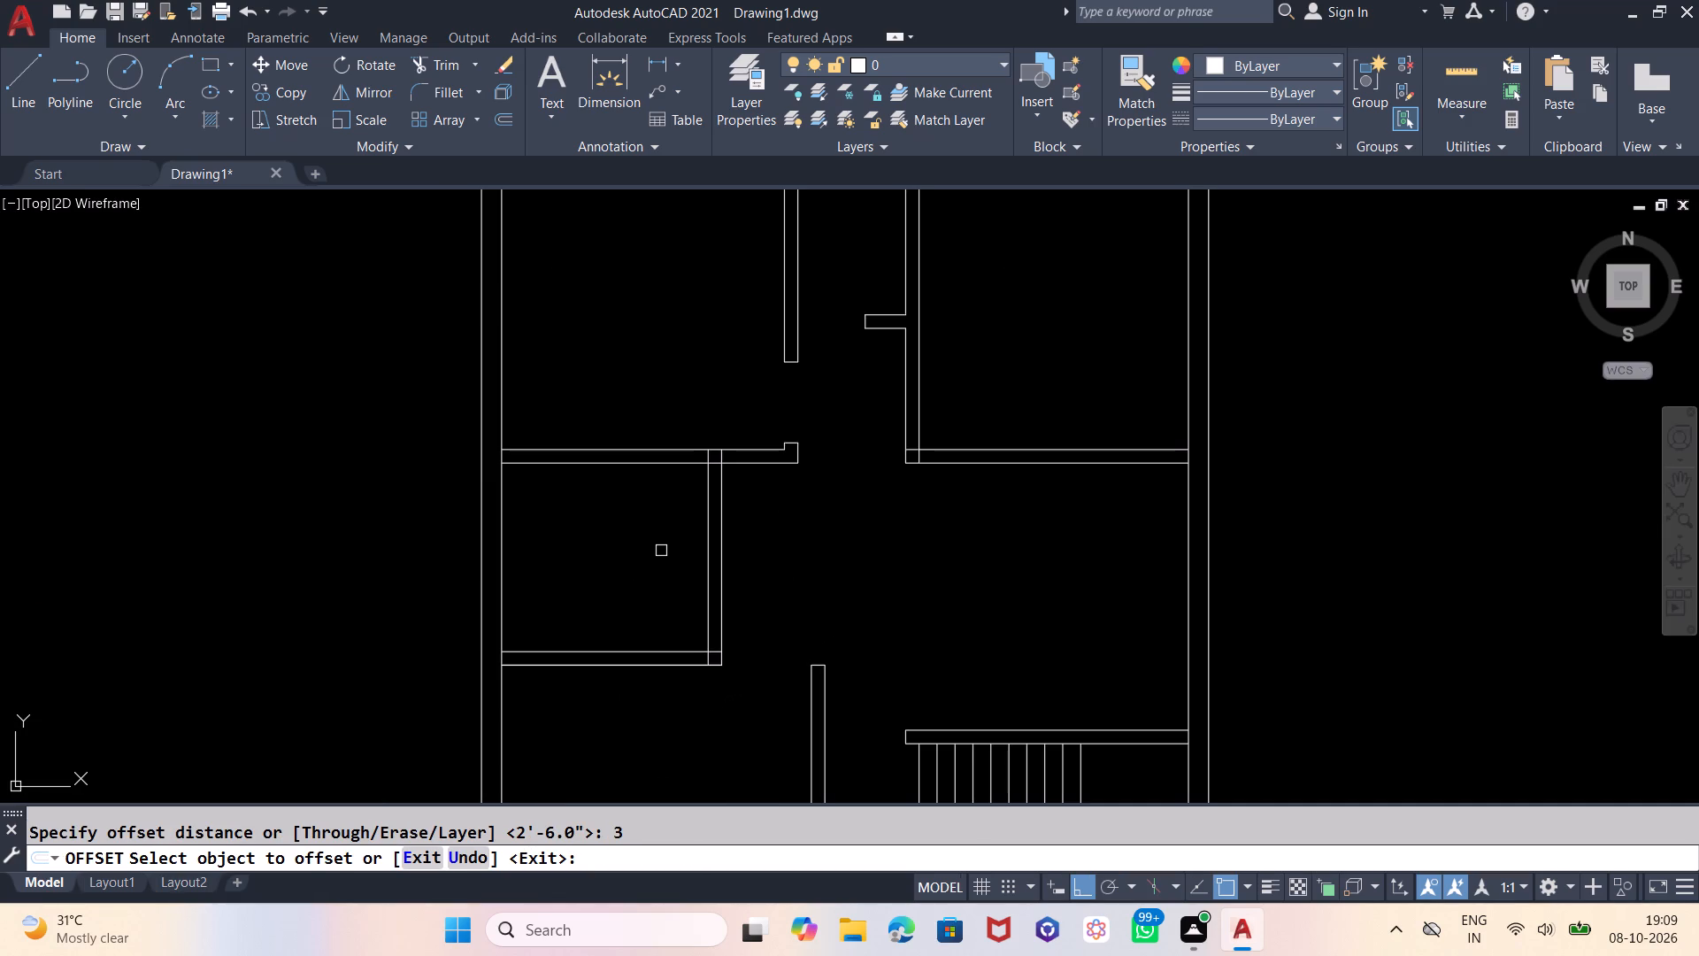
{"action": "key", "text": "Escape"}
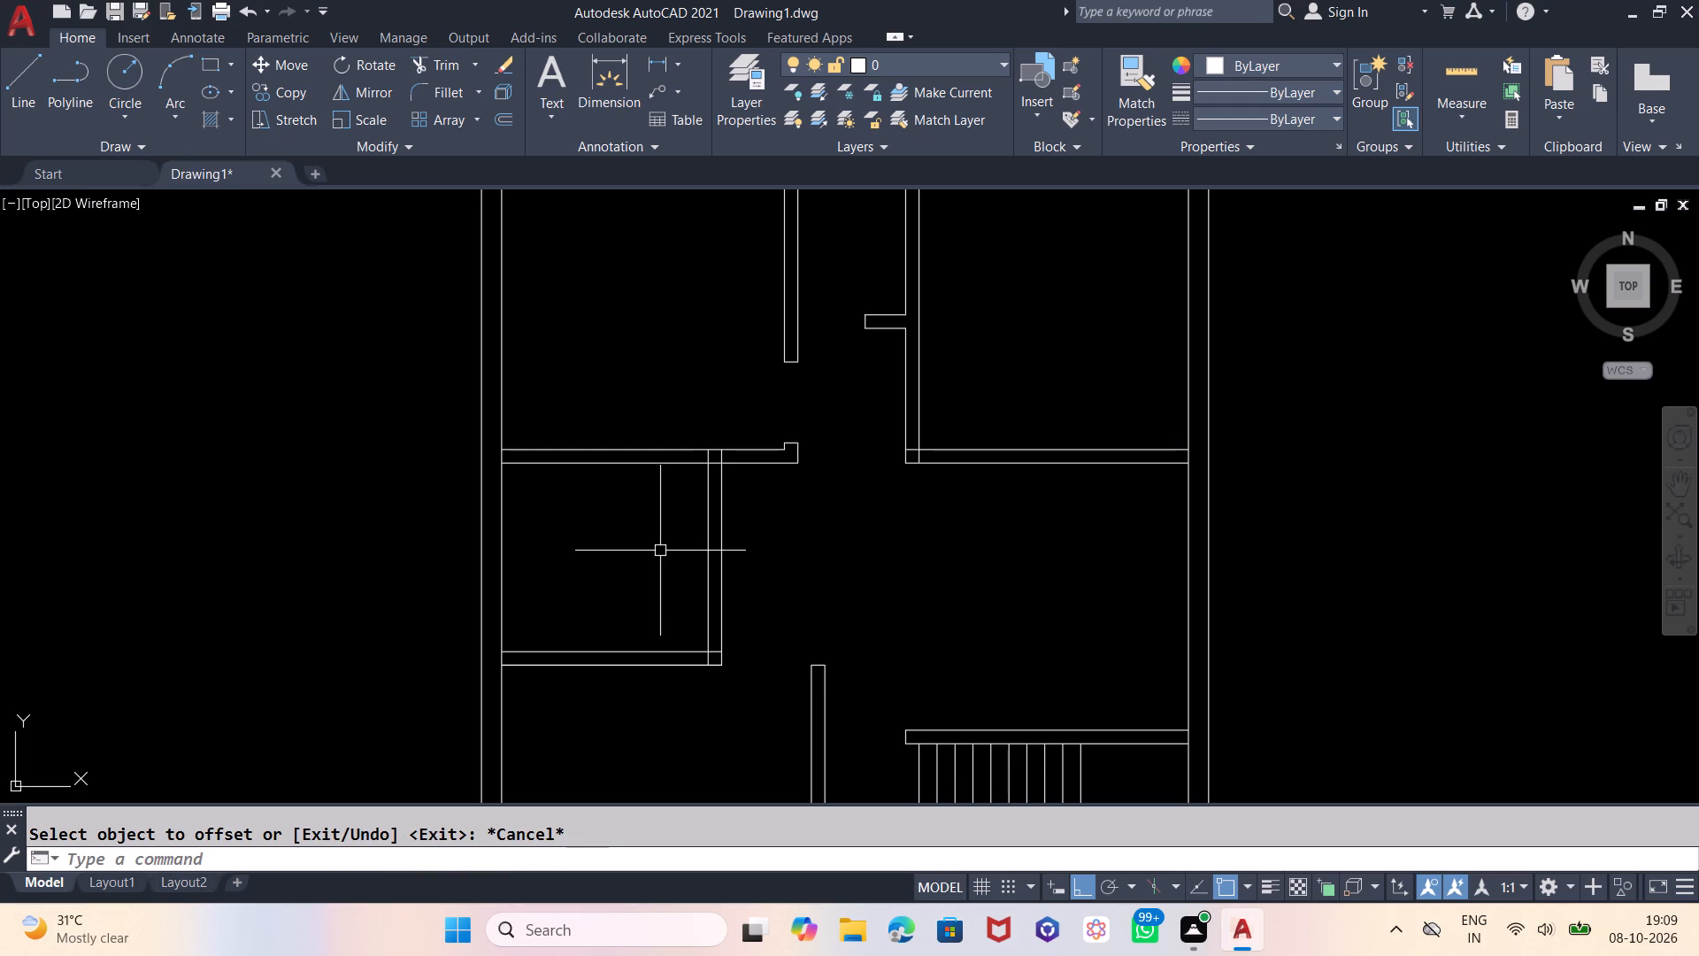
Offset the lower line of the top-left room's bottom partition 3' downward into the small room below it.
{"action": "key", "text": "o"}
{"action": "key", "text": "Return"}
{"action": "type", "text": "3'"}
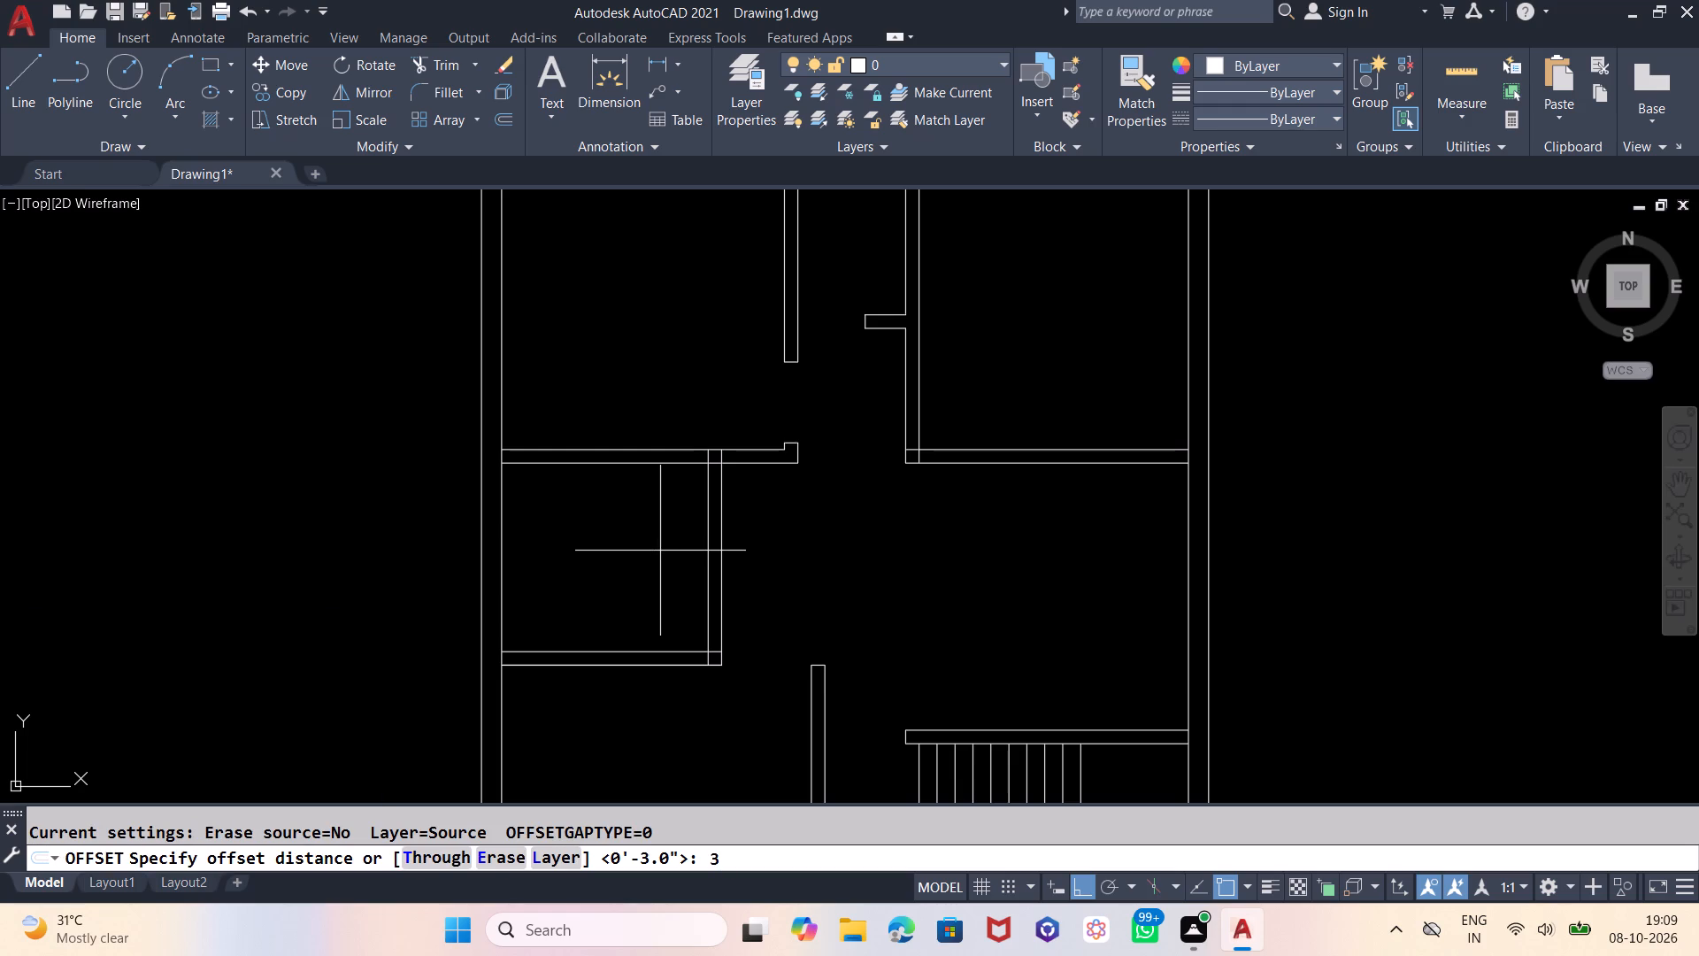
{"action": "key", "text": "Return"}
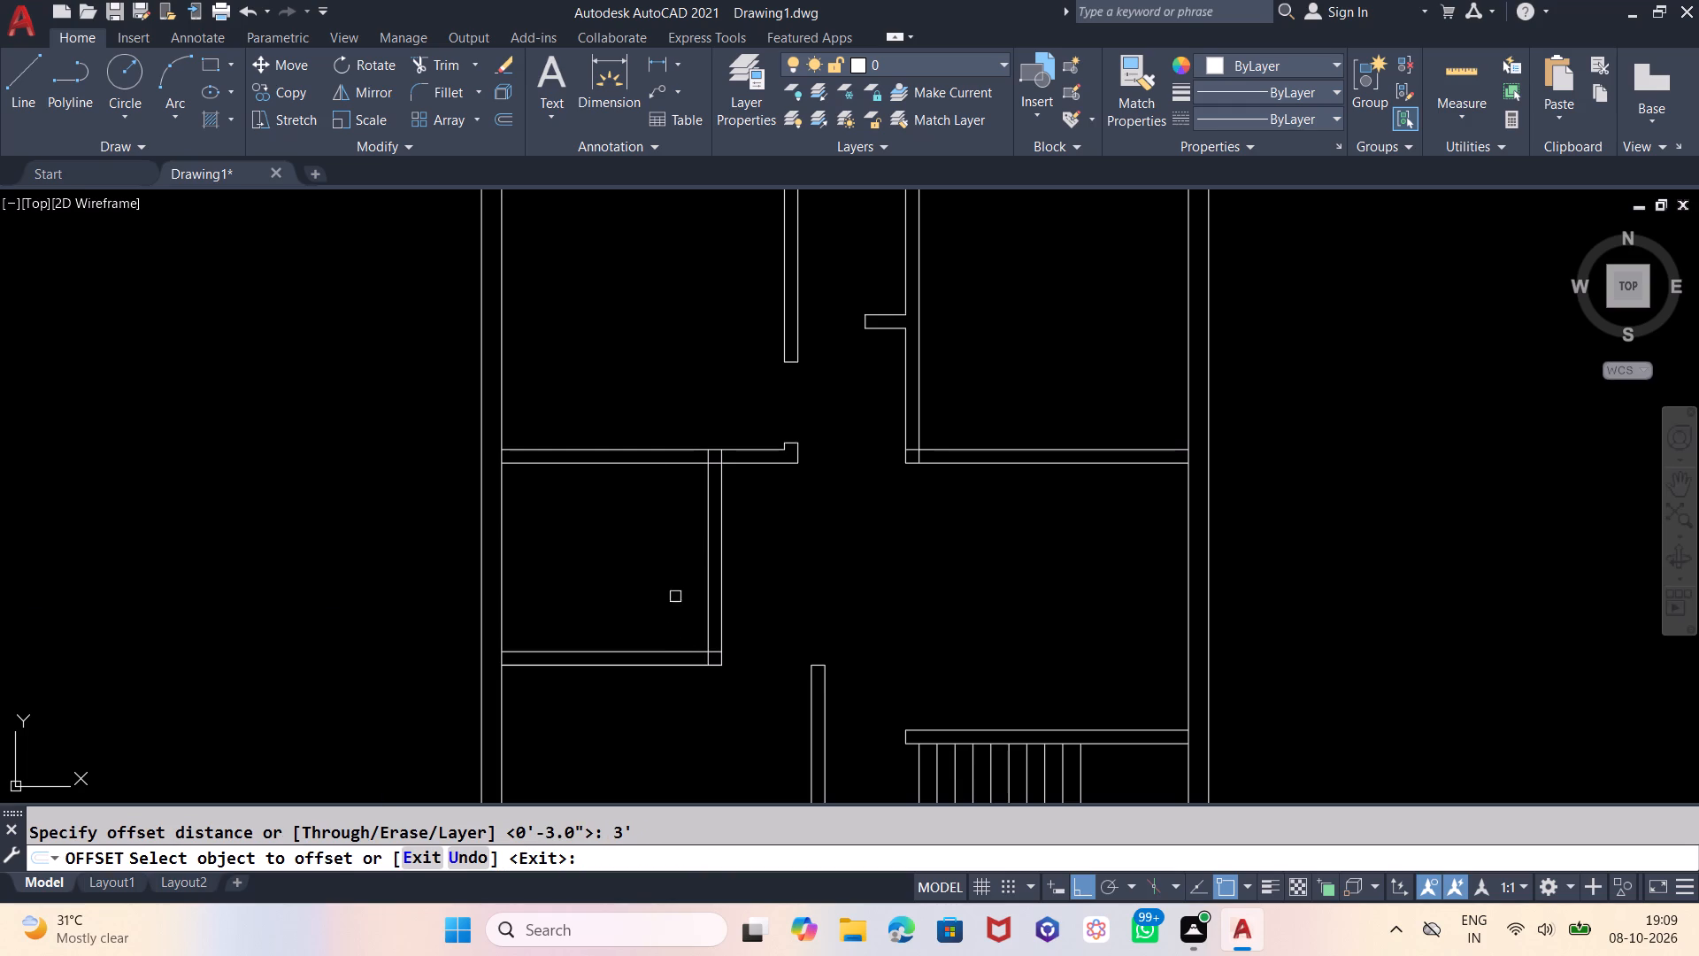
{"action": "left_click", "coordinate": [686, 466]}
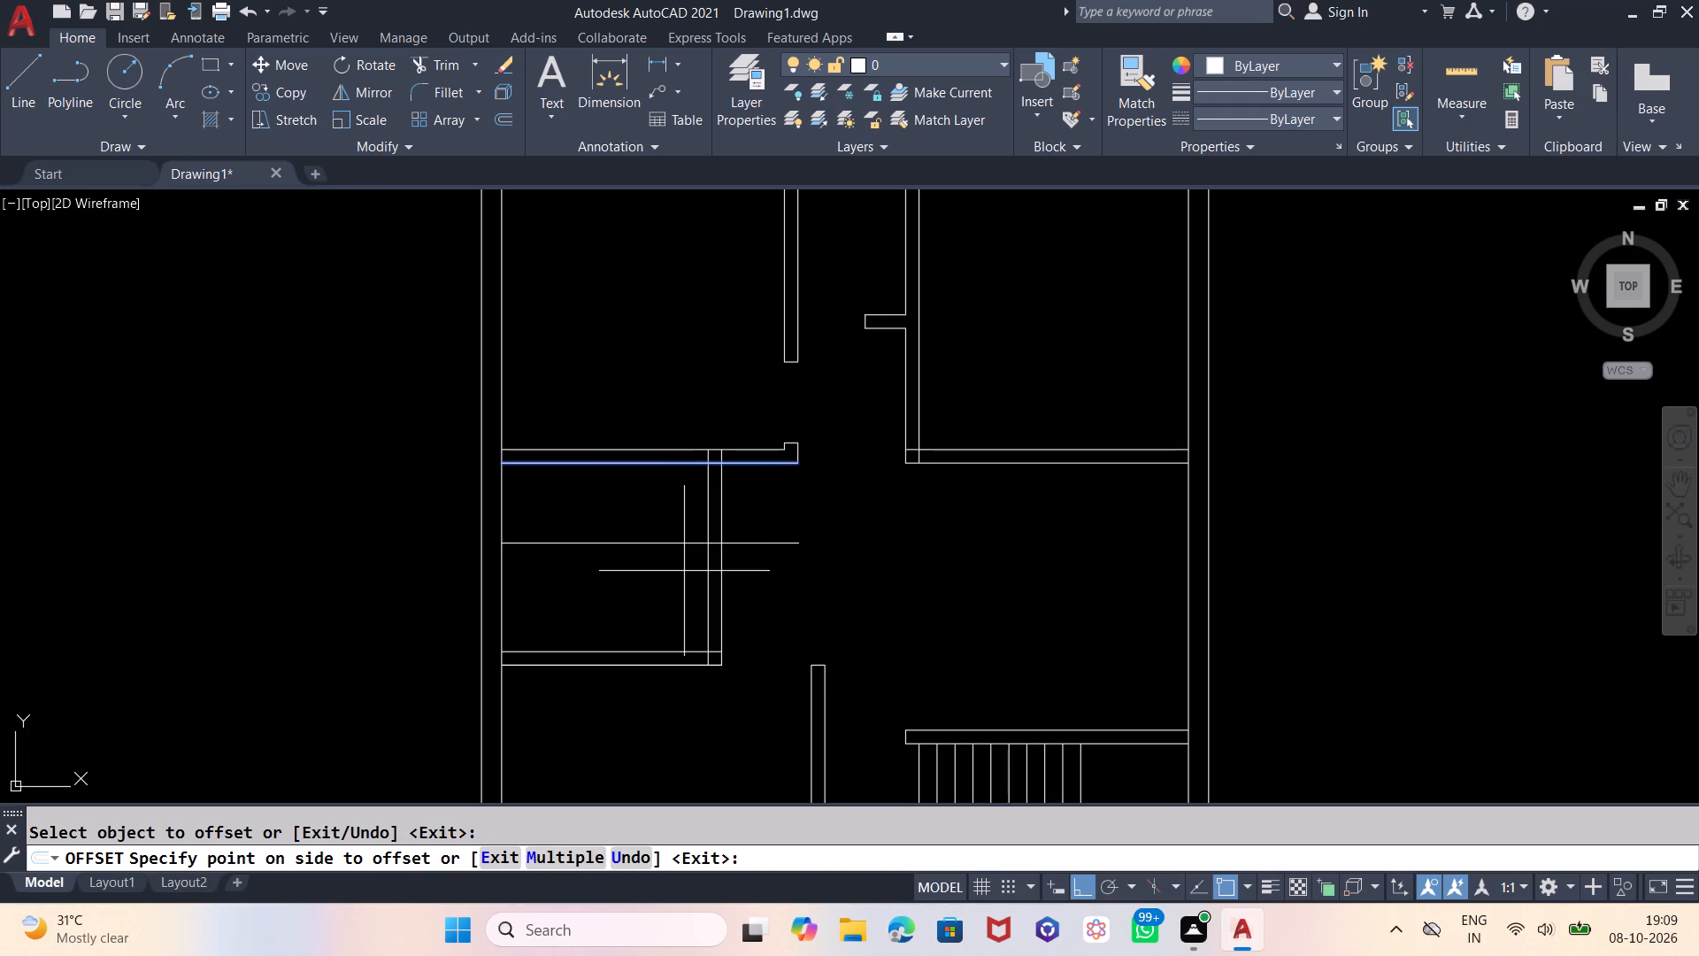
{"action": "left_click", "coordinate": [684, 571]}
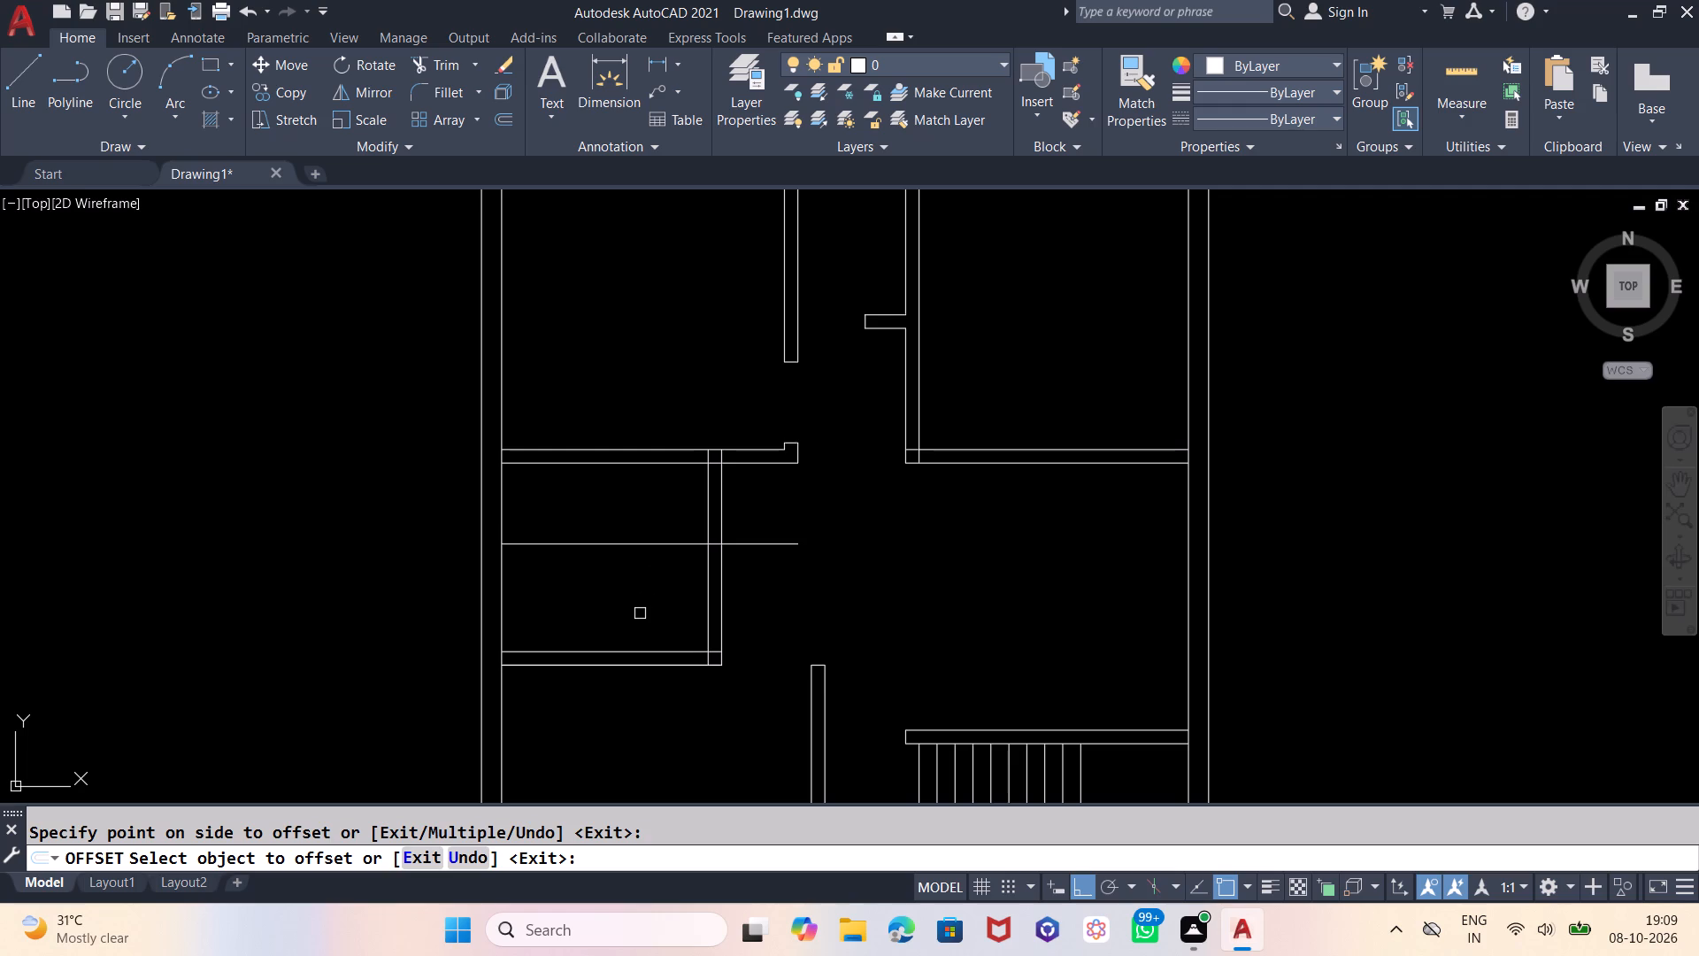
{"action": "key", "text": "Escape"}
Cut the small left room's door opening in its right partition down to the offset line, trimming the guide's outer end and upper stubs.
{"action": "type", "text": "tr"}
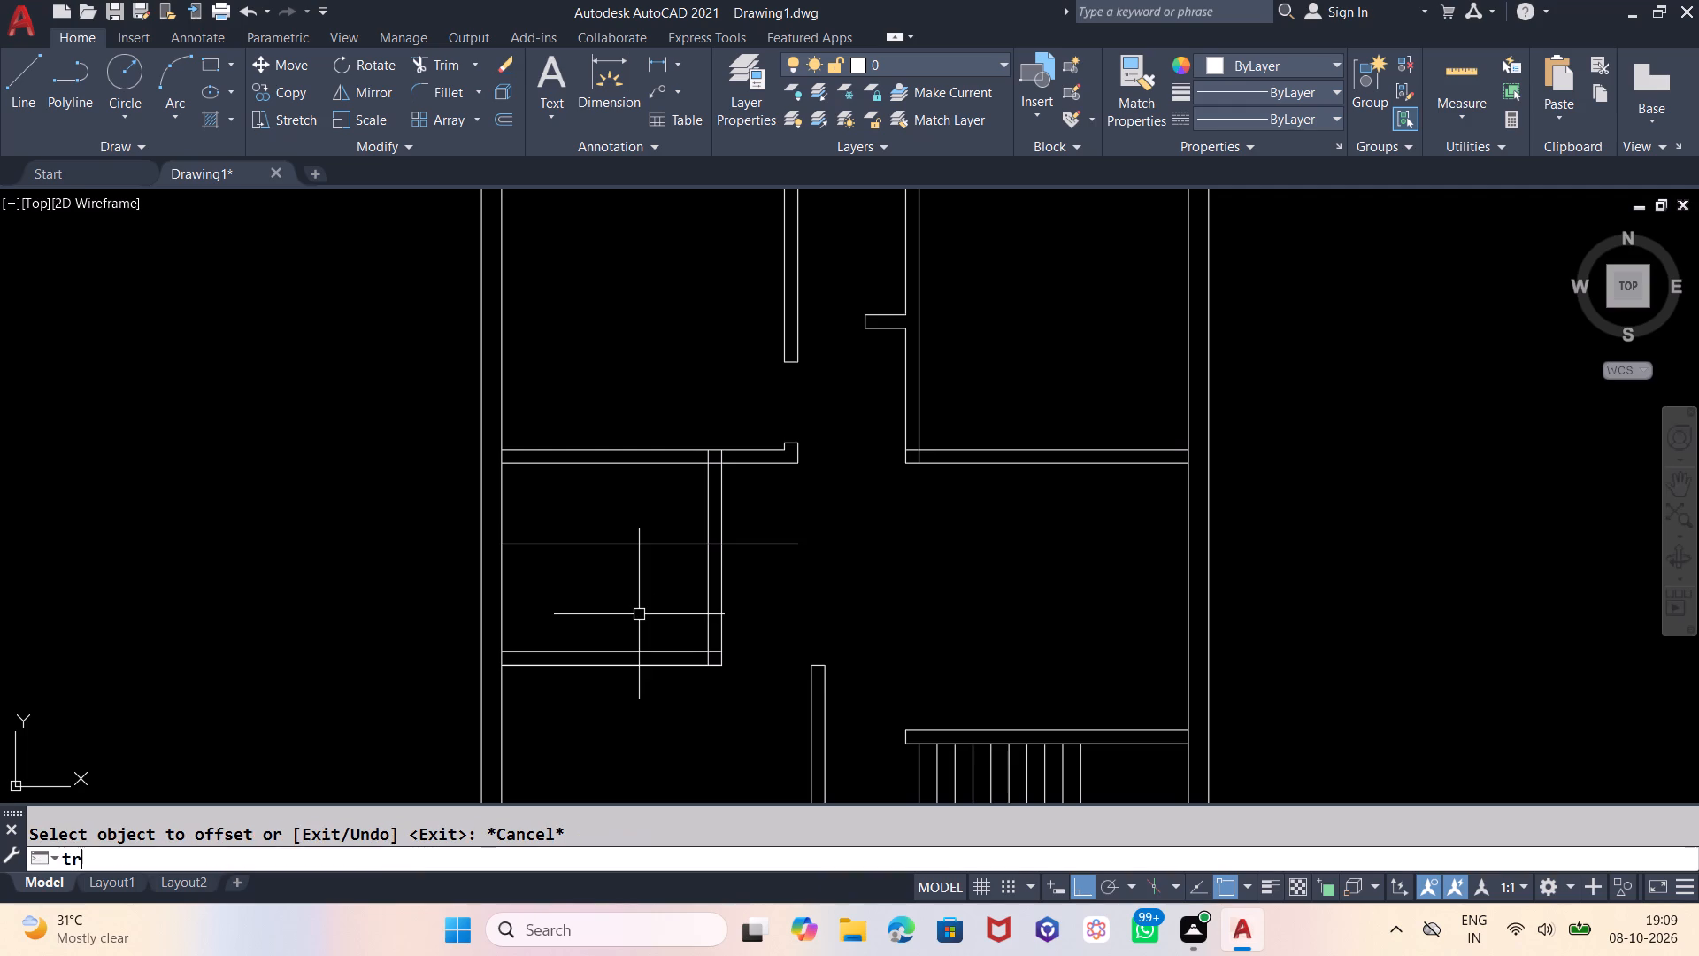
{"action": "key", "text": "Return"}
{"action": "key", "text": "Return"}
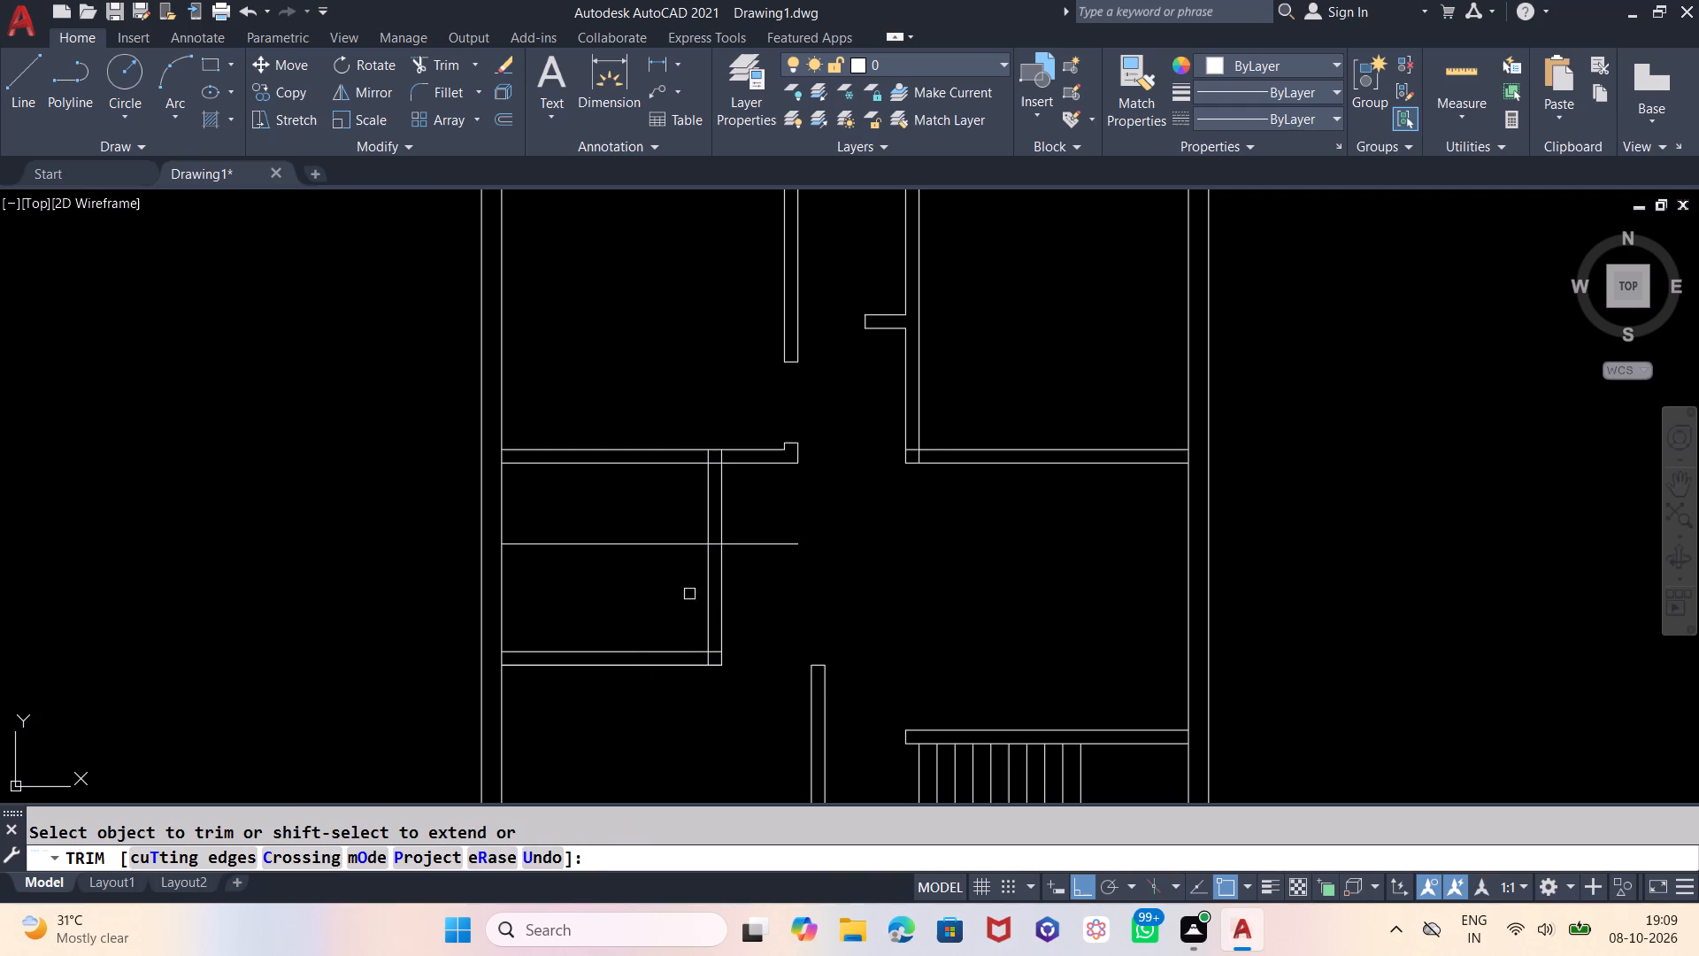
{"action": "left_click", "coordinate": [750, 504]}
{"action": "left_click", "coordinate": [694, 504]}
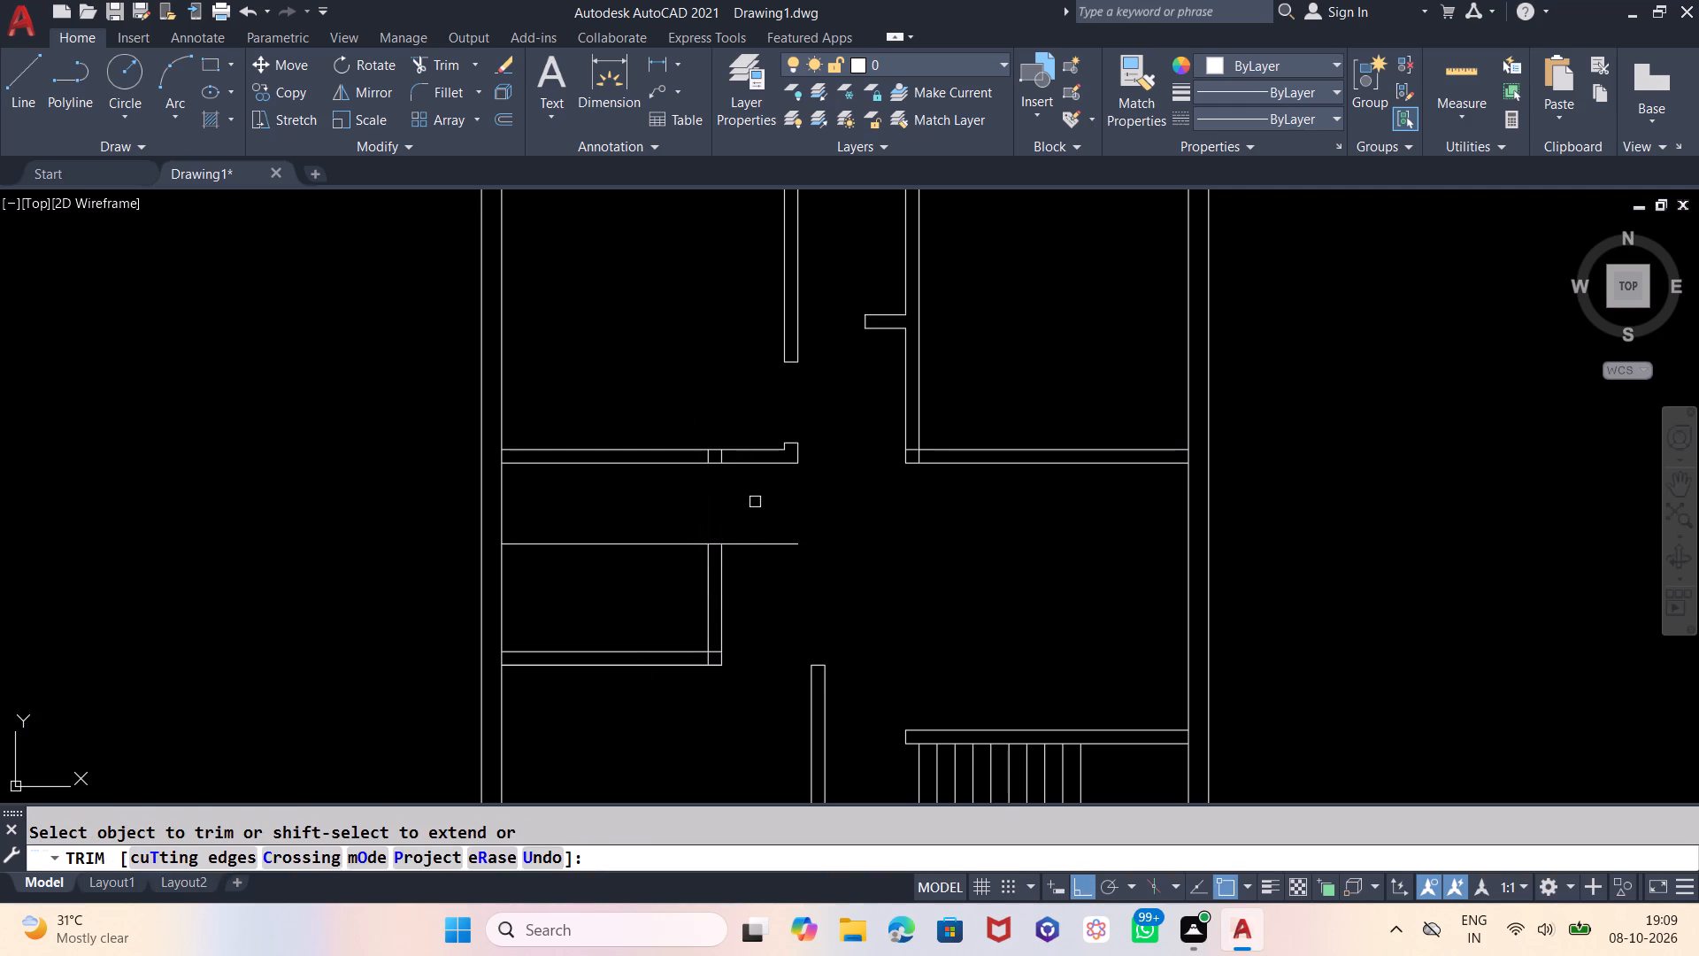
{"action": "left_click_drag", "start_coordinate": [757, 505], "coordinate": [754, 539]}
{"action": "left_click", "coordinate": [754, 570]}
{"action": "left_click", "coordinate": [754, 536]}
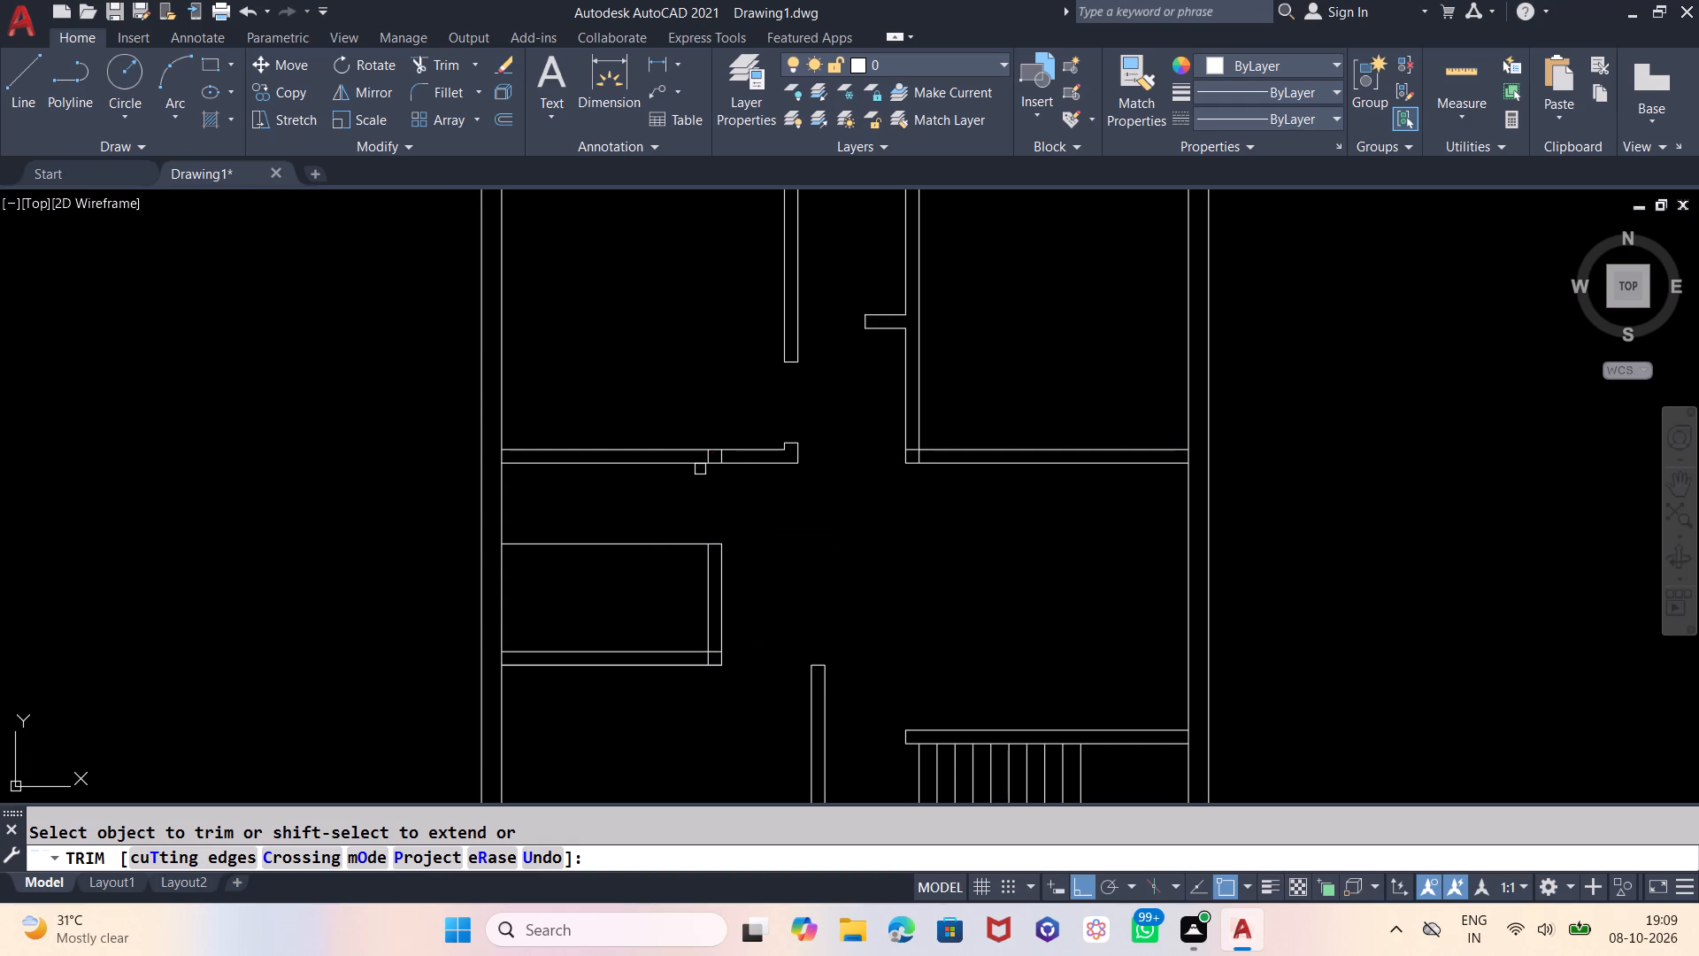
{"action": "left_click", "coordinate": [704, 460]}
{"action": "left_click", "coordinate": [721, 456]}
Trim the leftover offset guide line inside the small left room and the crossing lines at its lower-right partition corner.
{"action": "left_click_drag", "start_coordinate": [654, 537], "coordinate": [654, 561]}
{"action": "left_click", "coordinate": [715, 653]}
{"action": "left_click", "coordinate": [710, 661]}
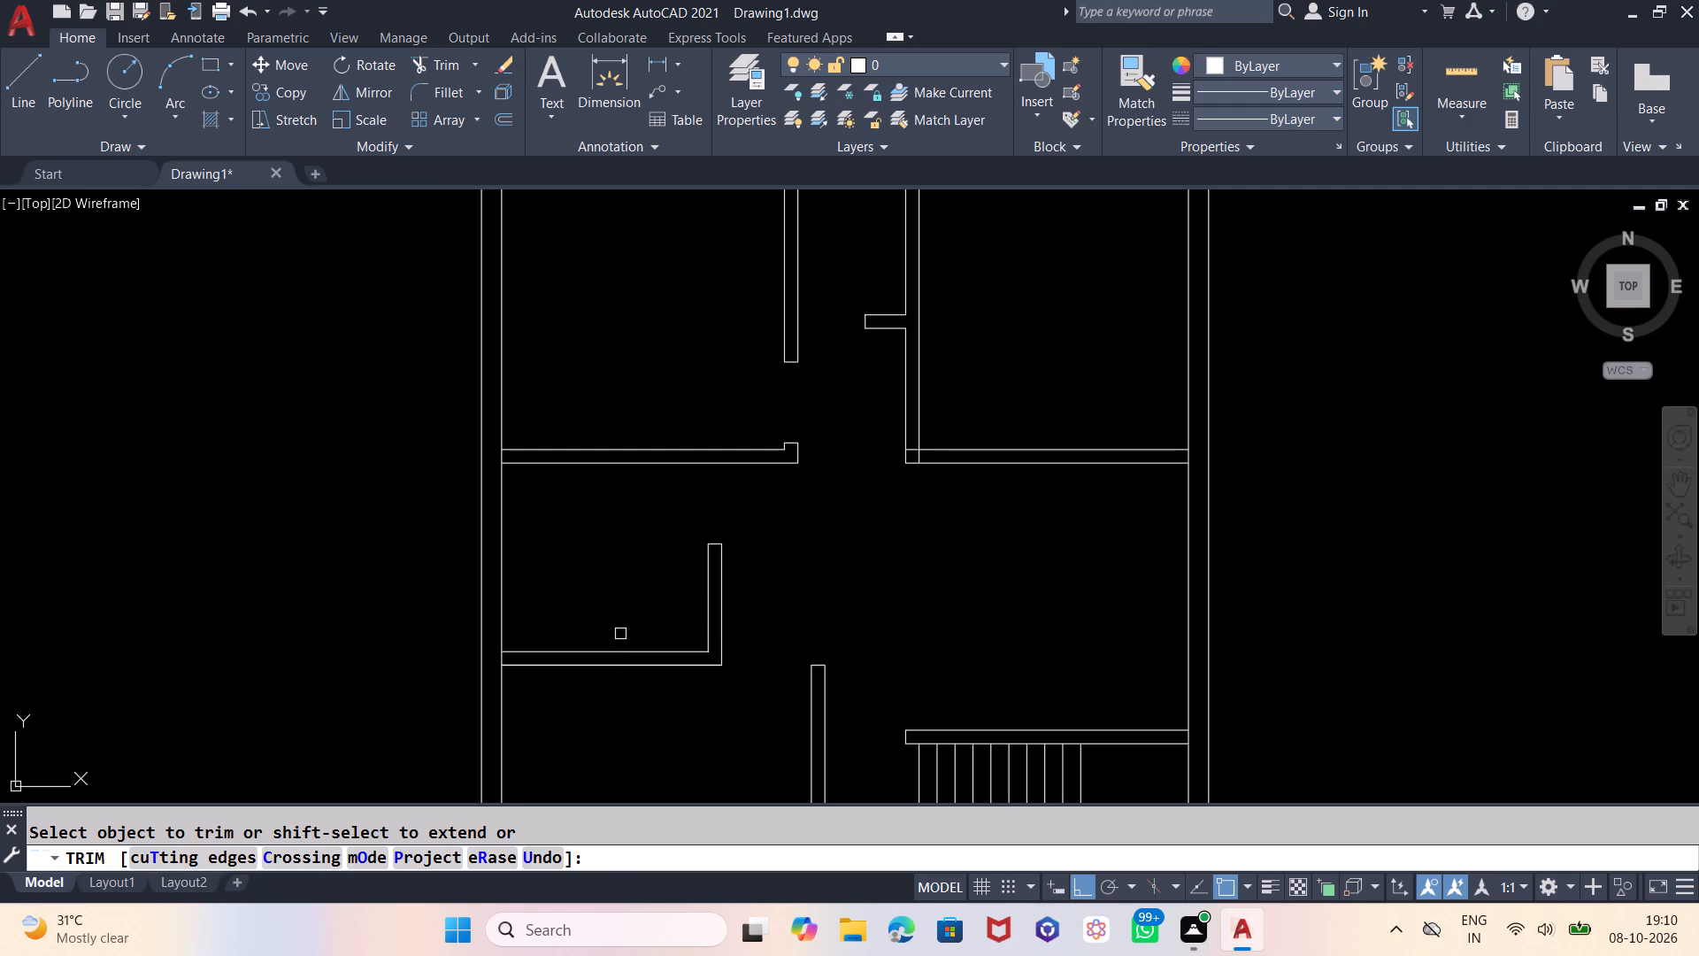
{"action": "scroll", "coordinate": [634, 581], "scroll_direction": "down", "scroll_amount": 1}
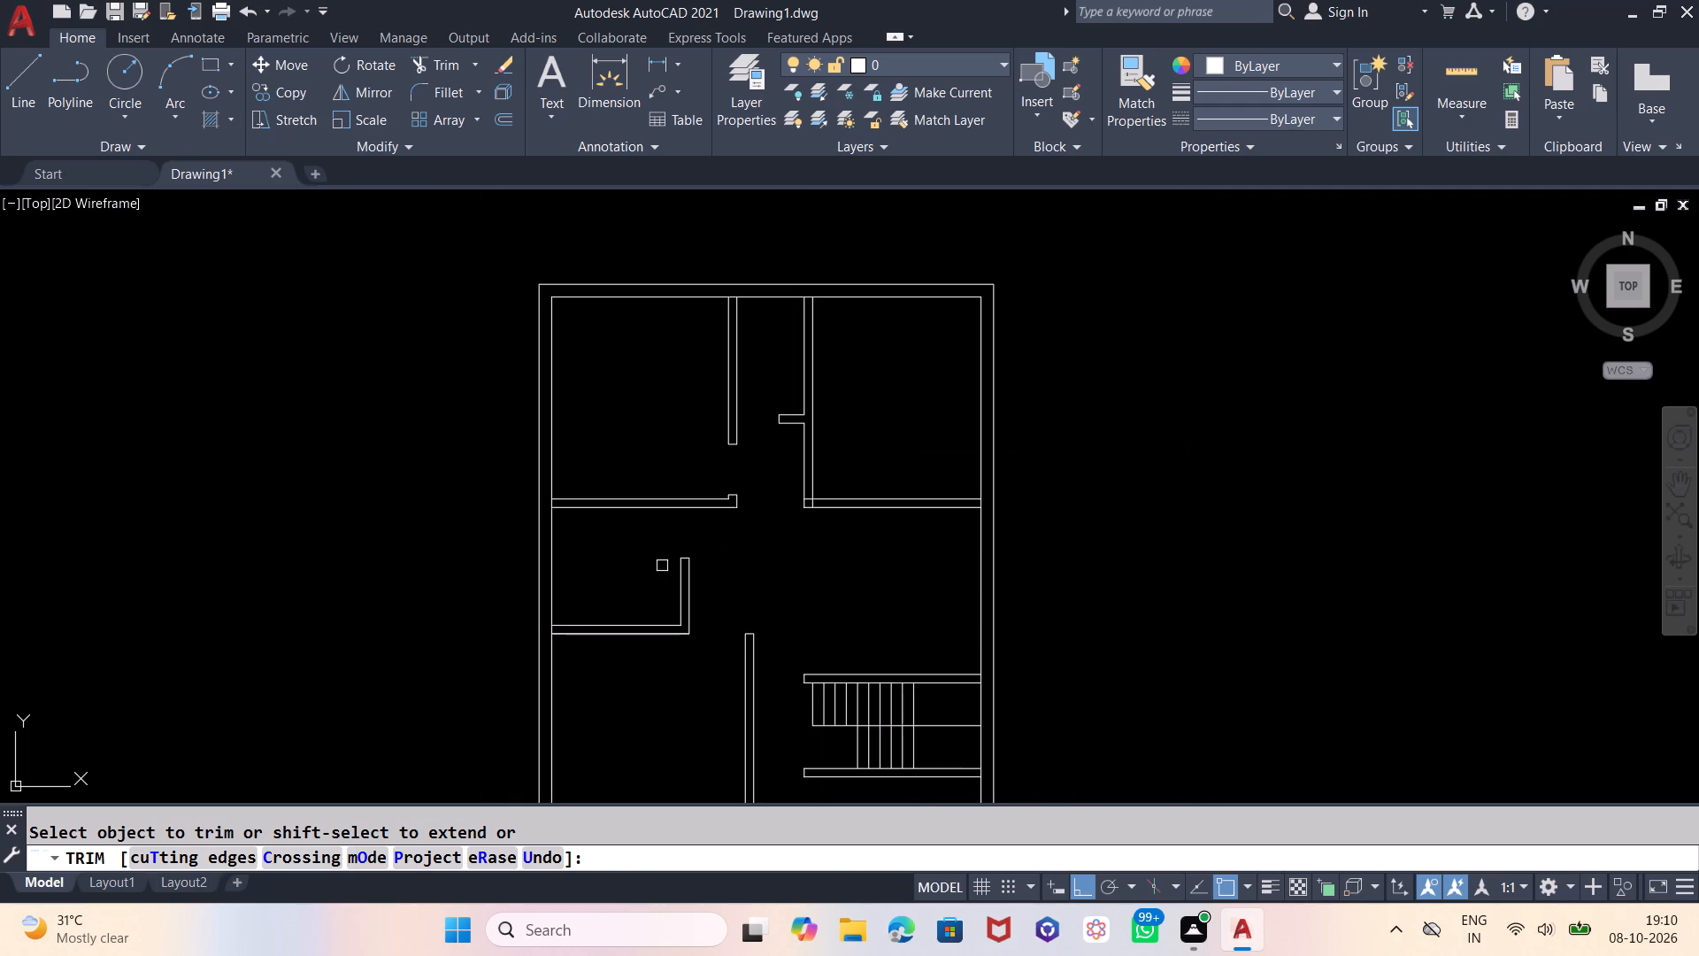
{"action": "scroll", "coordinate": [735, 695], "scroll_direction": "up", "scroll_amount": 1}
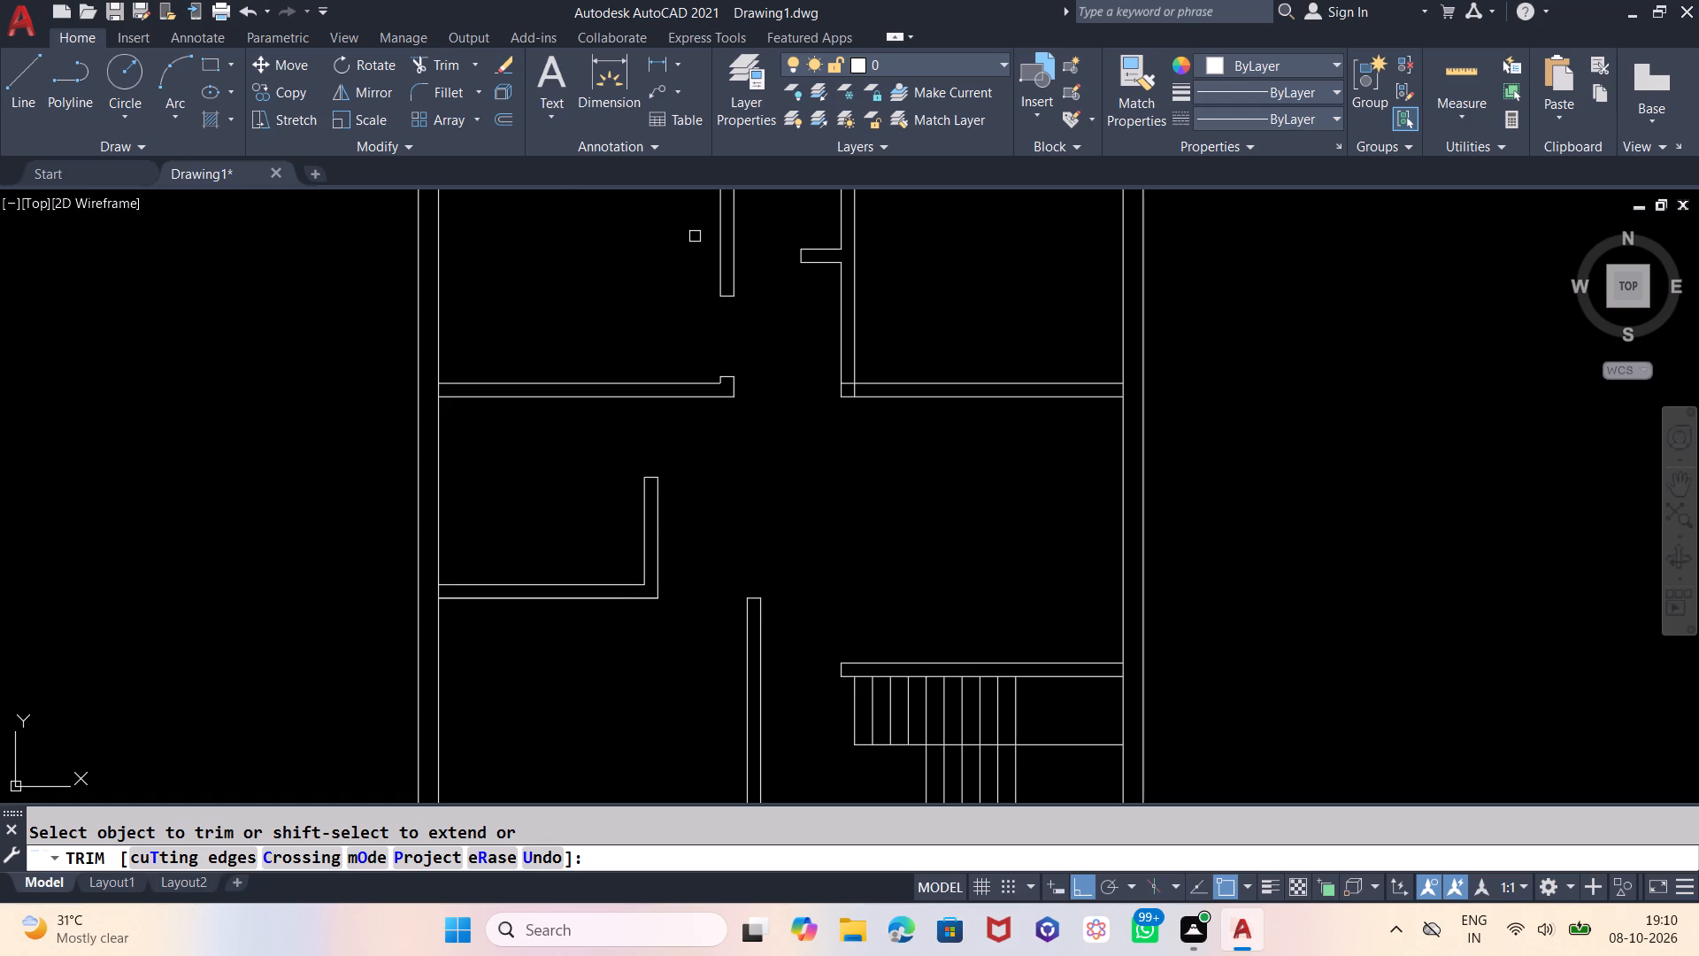
{"action": "left_click", "coordinate": [16, 71]}
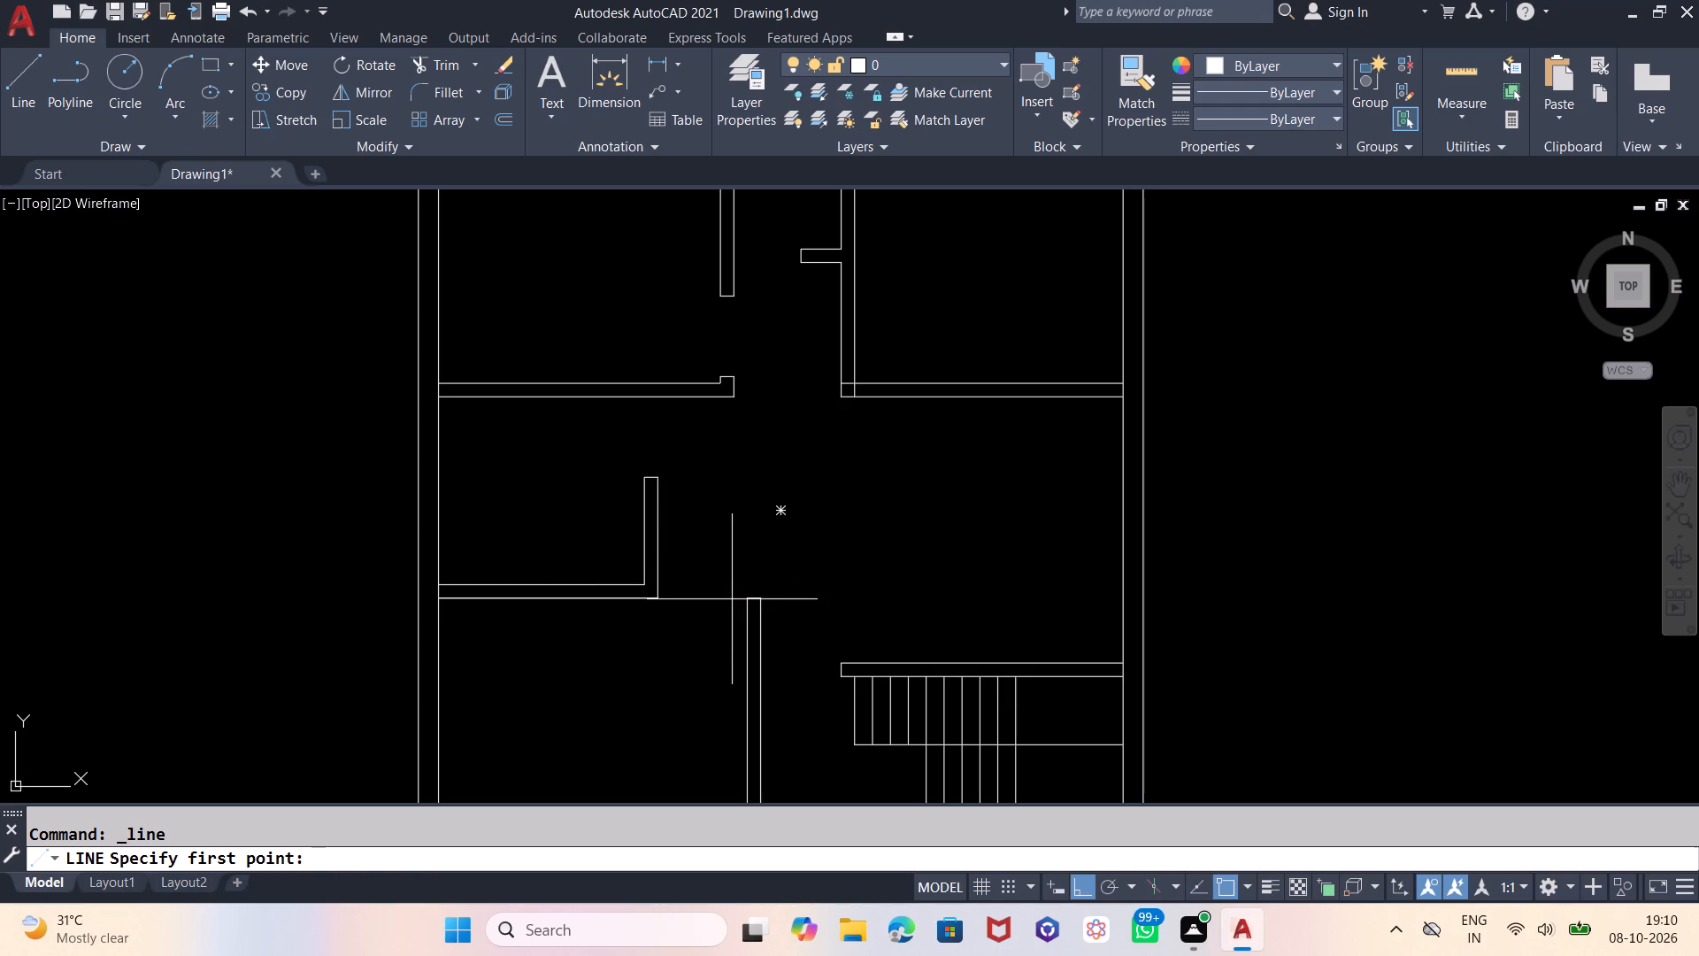
{"action": "key", "text": "Escape"}
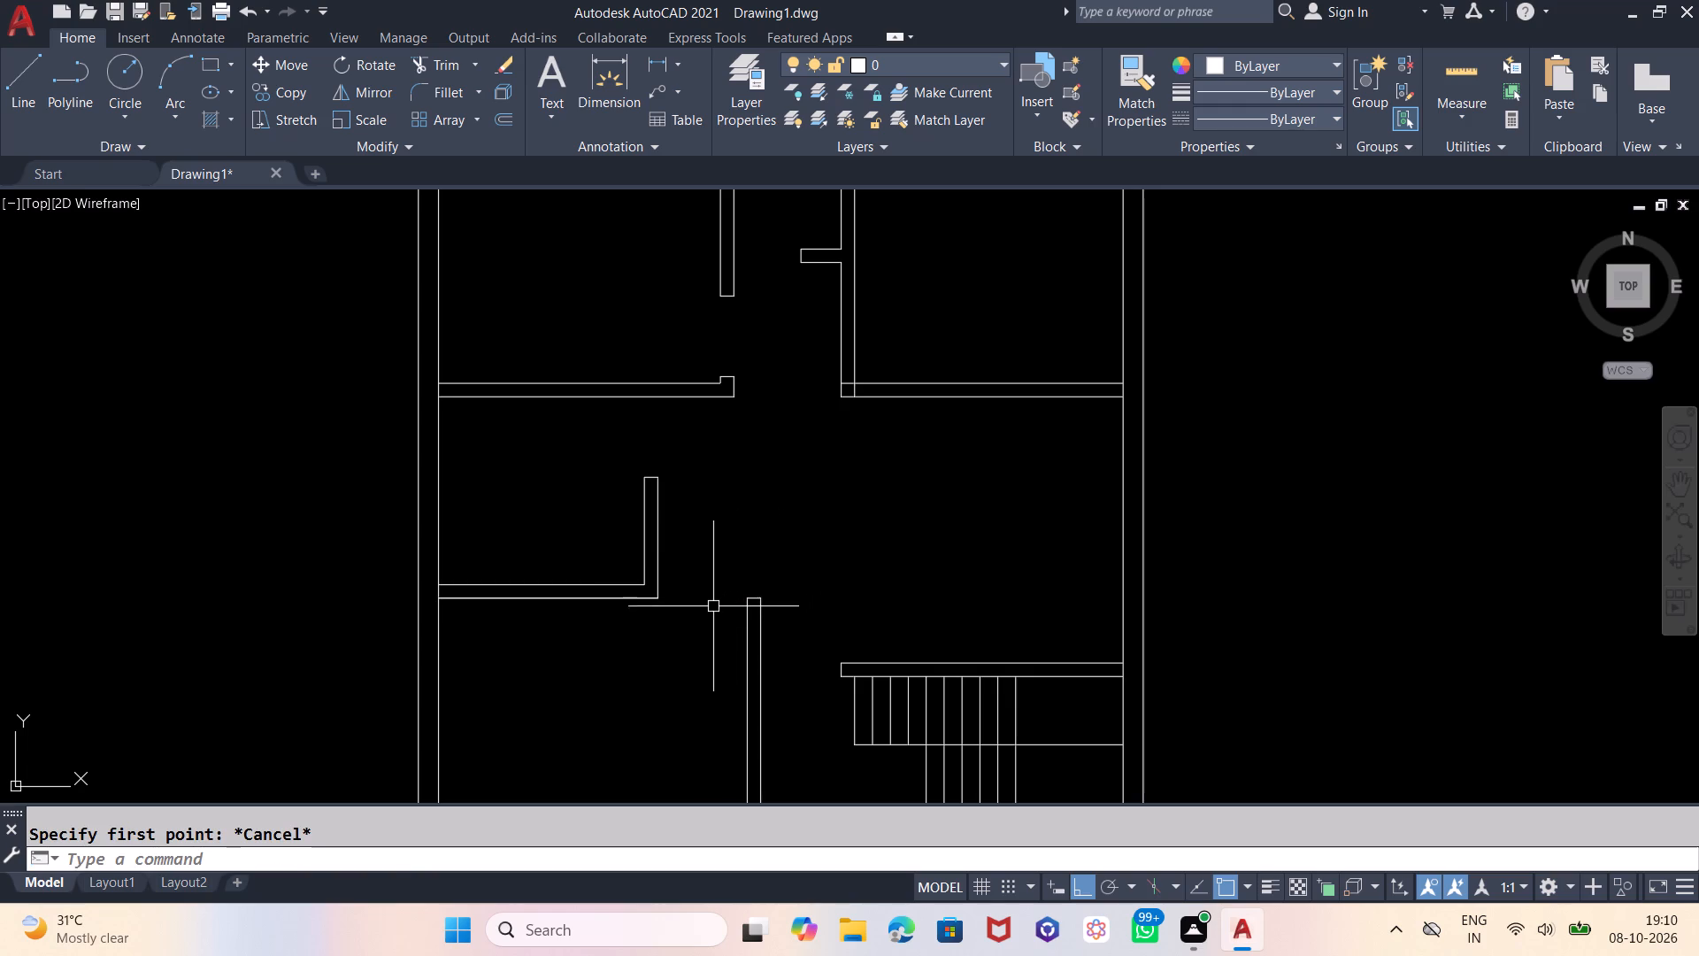
Offset the lower middle partition's top end line 3" upward and its left line 3" to the left.
{"action": "key", "text": "o"}
{"action": "key", "text": "Return"}
{"action": "key", "text": "3"}
{"action": "key", "text": "Return"}
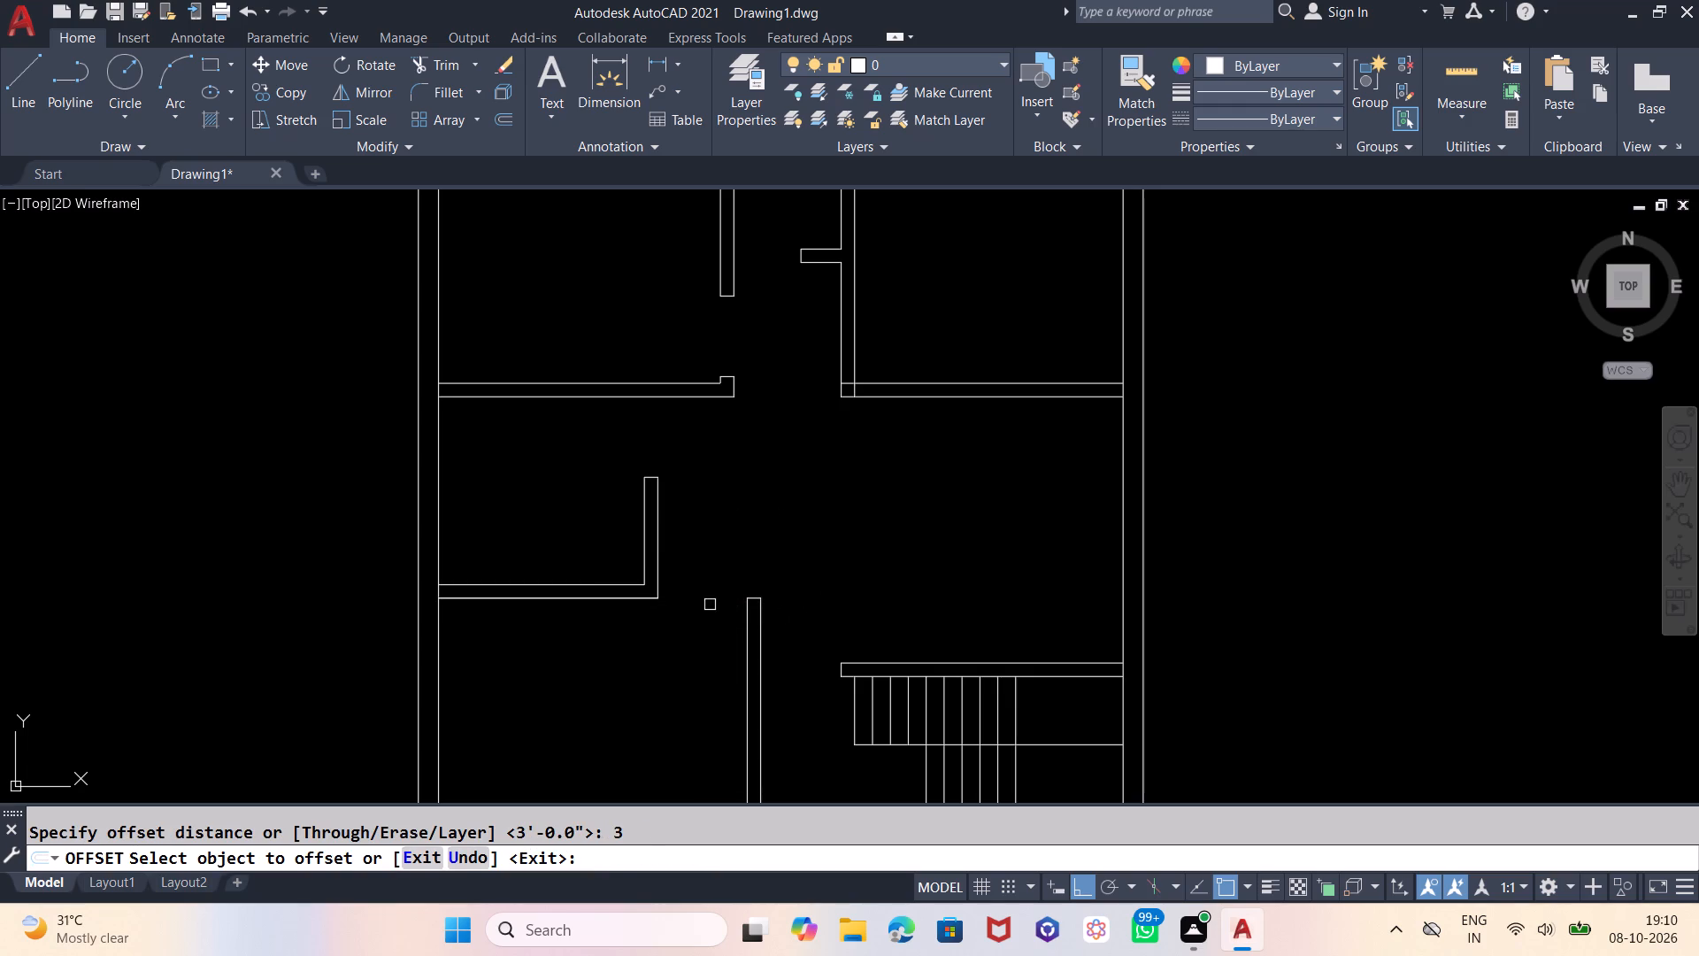
{"action": "left_click", "coordinate": [750, 615]}
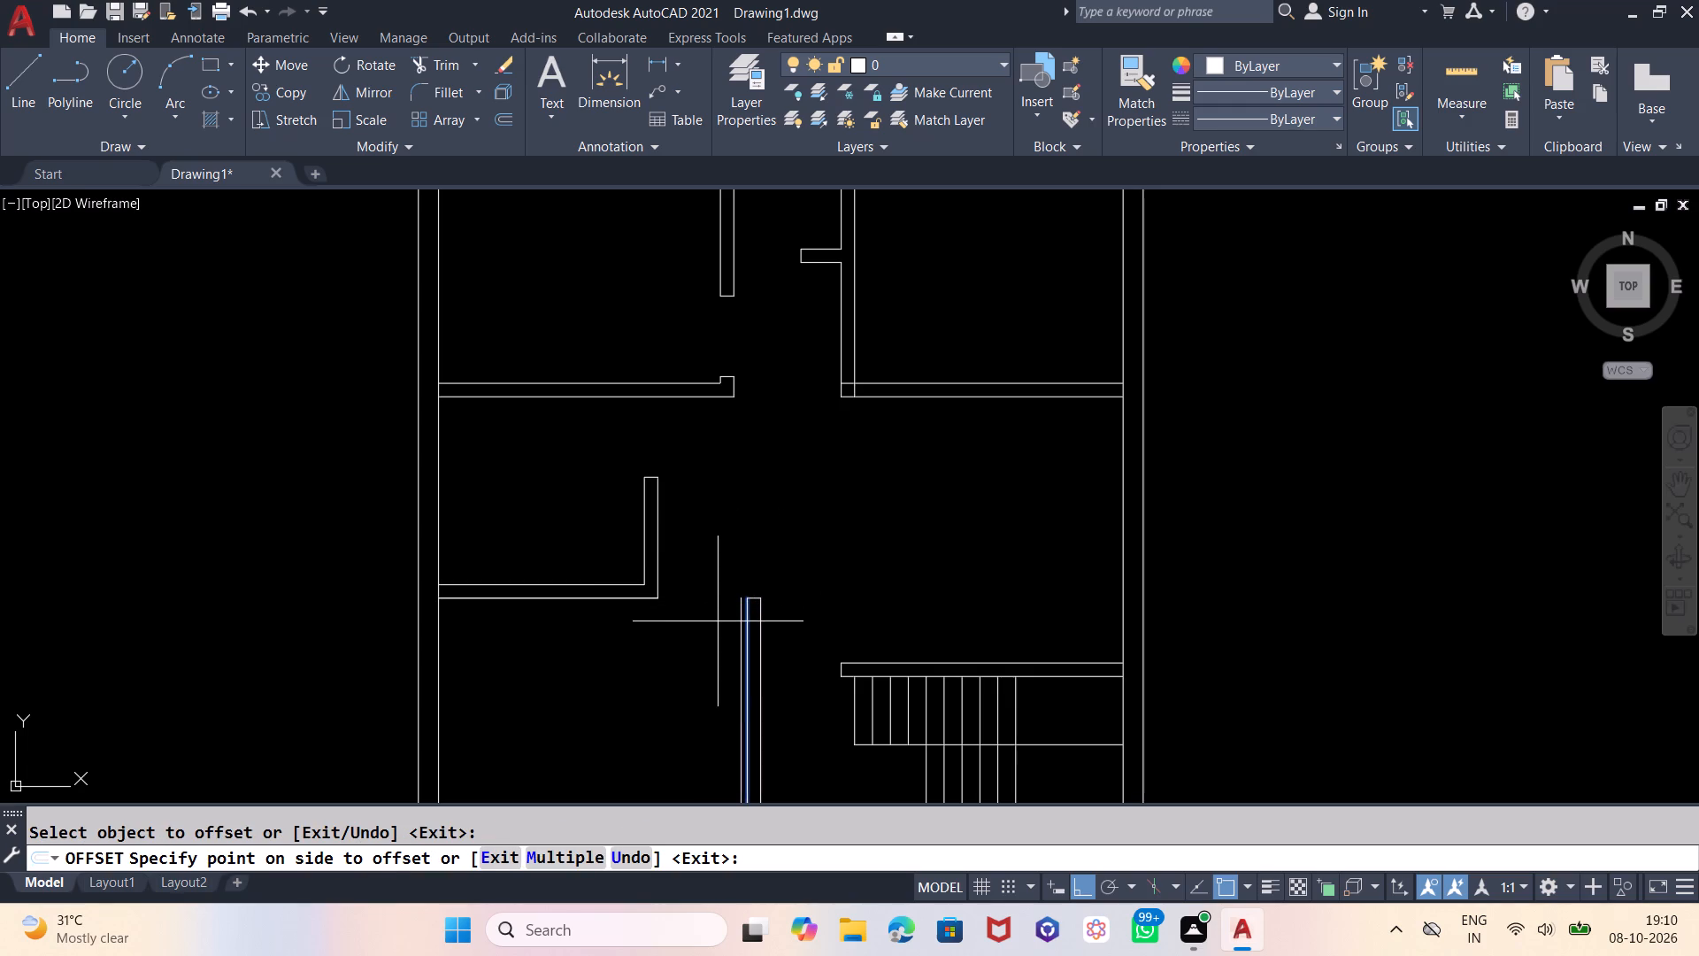
{"action": "left_click", "coordinate": [718, 621]}
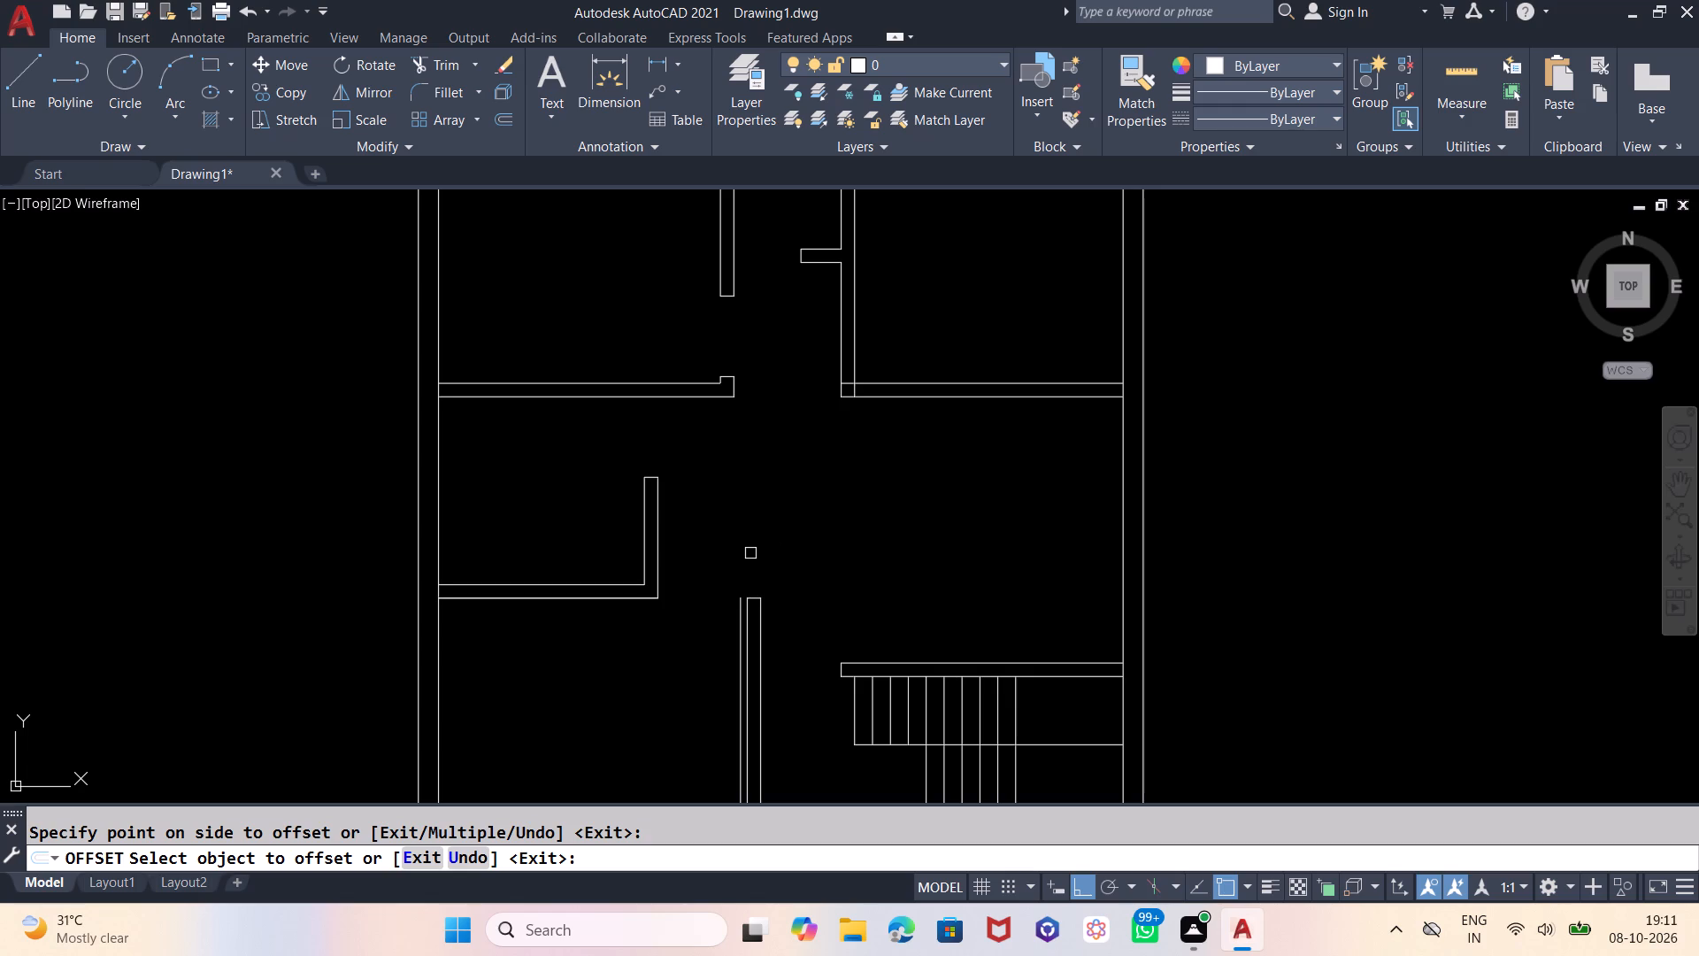
{"action": "key", "text": "ctrl+z"}
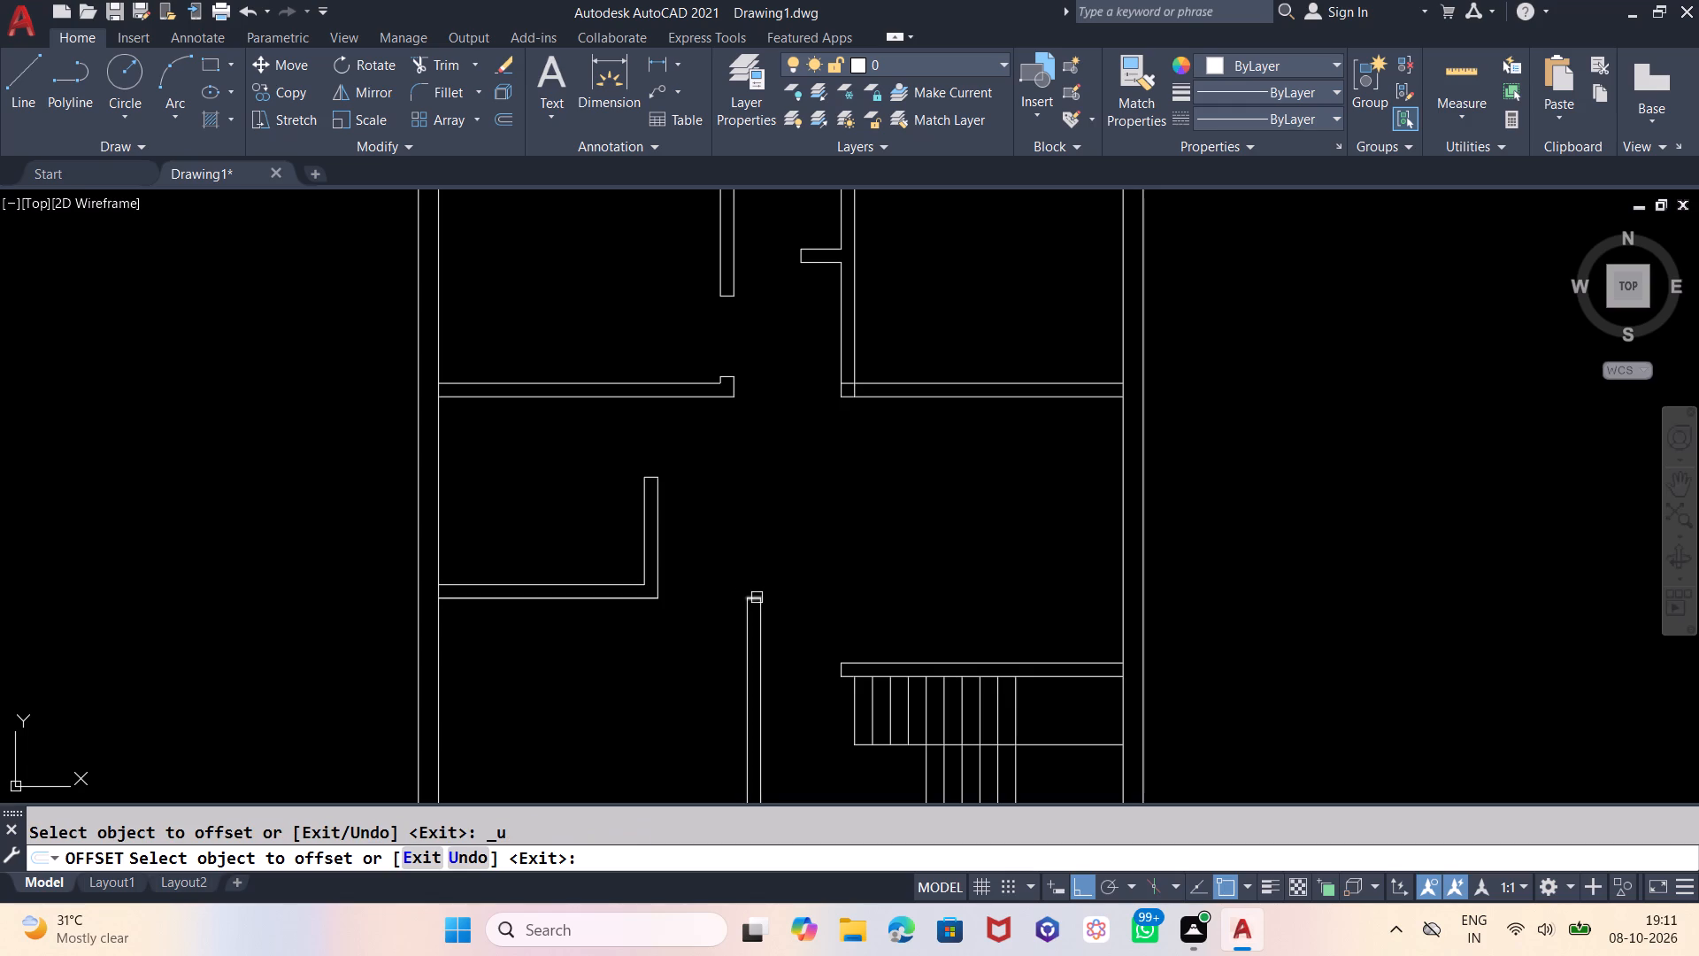
{"action": "left_click", "coordinate": [755, 598]}
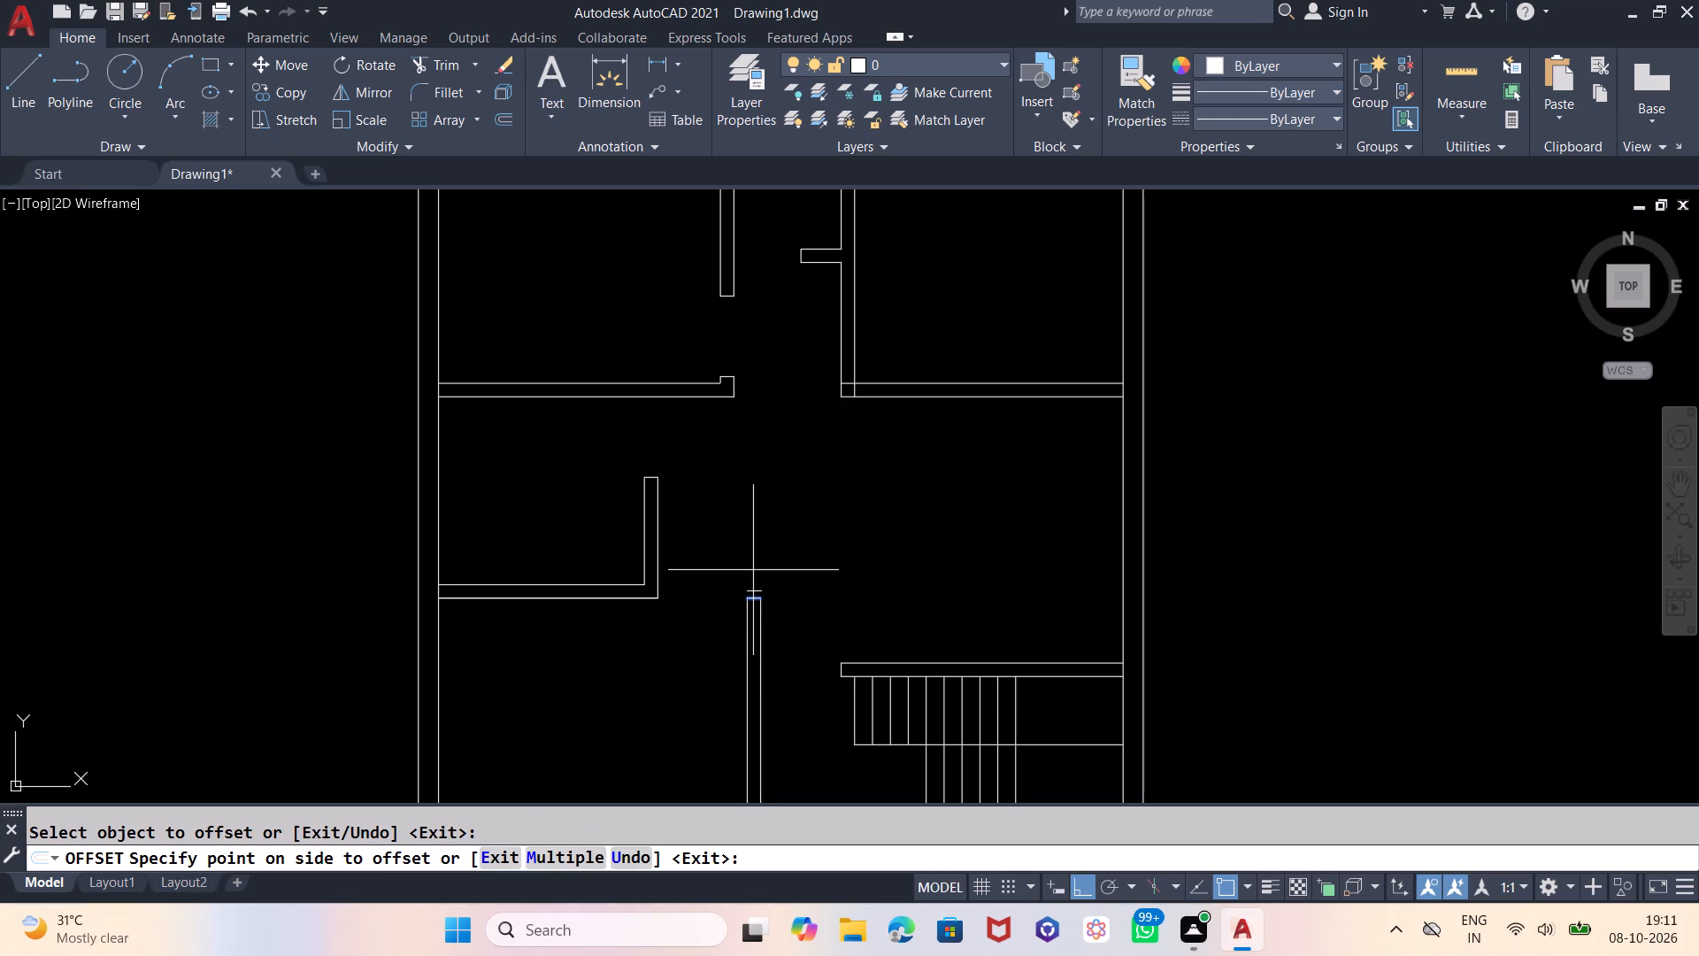
{"action": "left_click", "coordinate": [753, 569]}
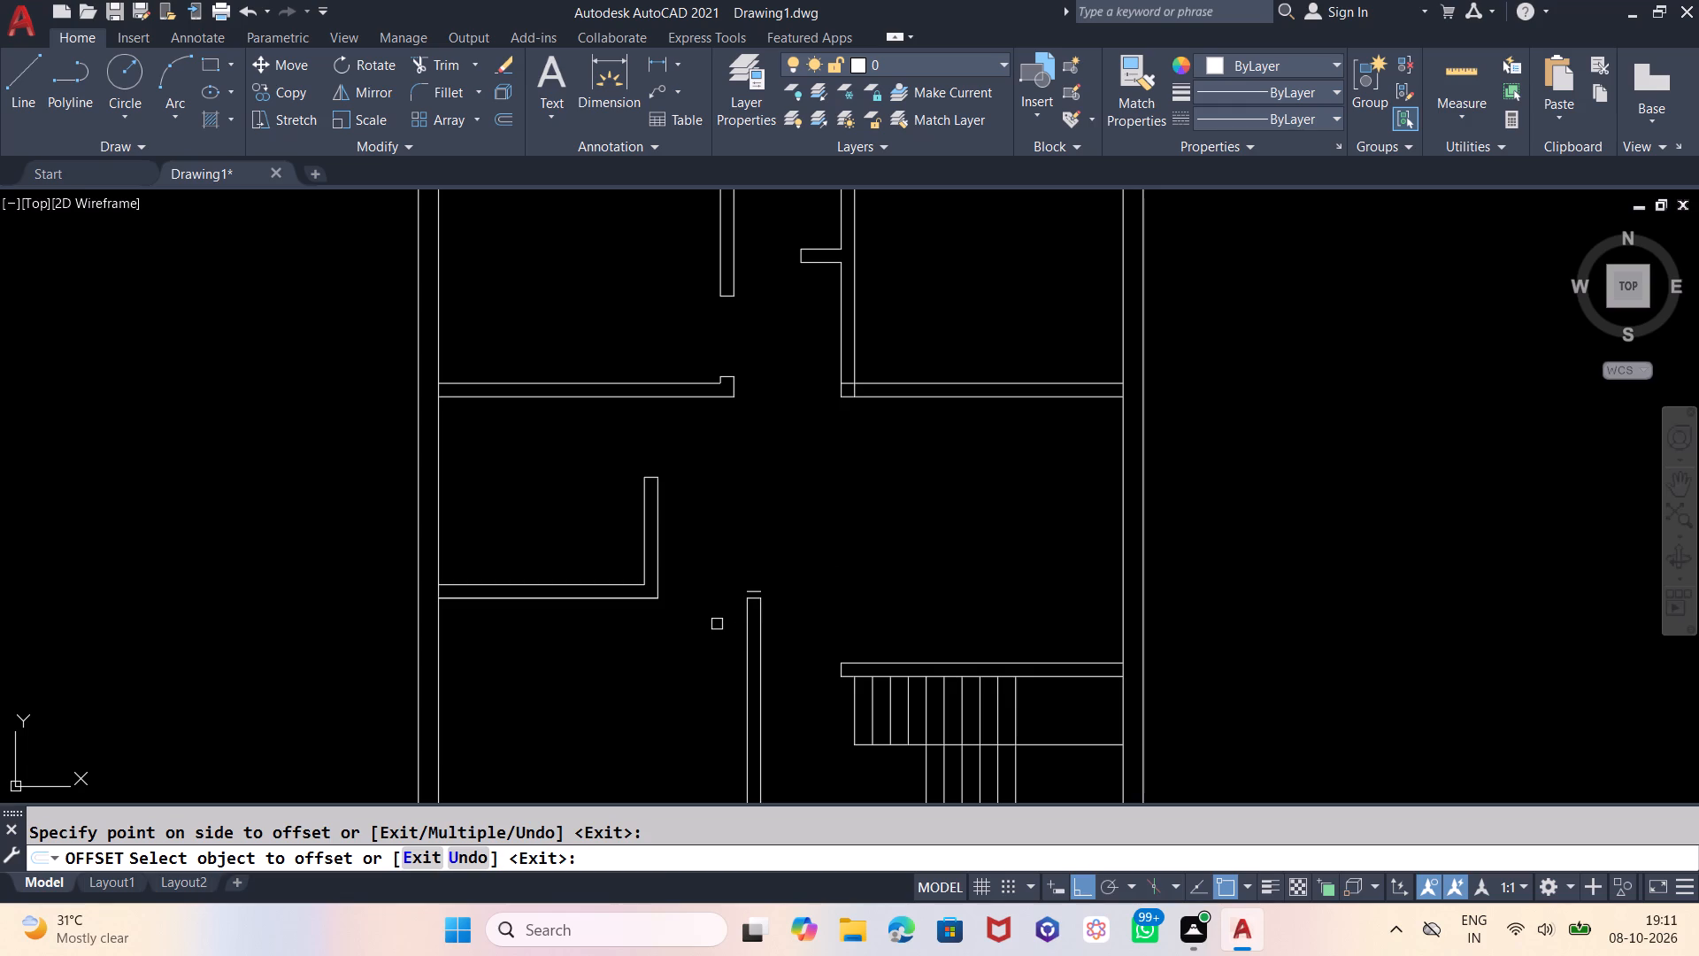
{"action": "left_click", "coordinate": [747, 616]}
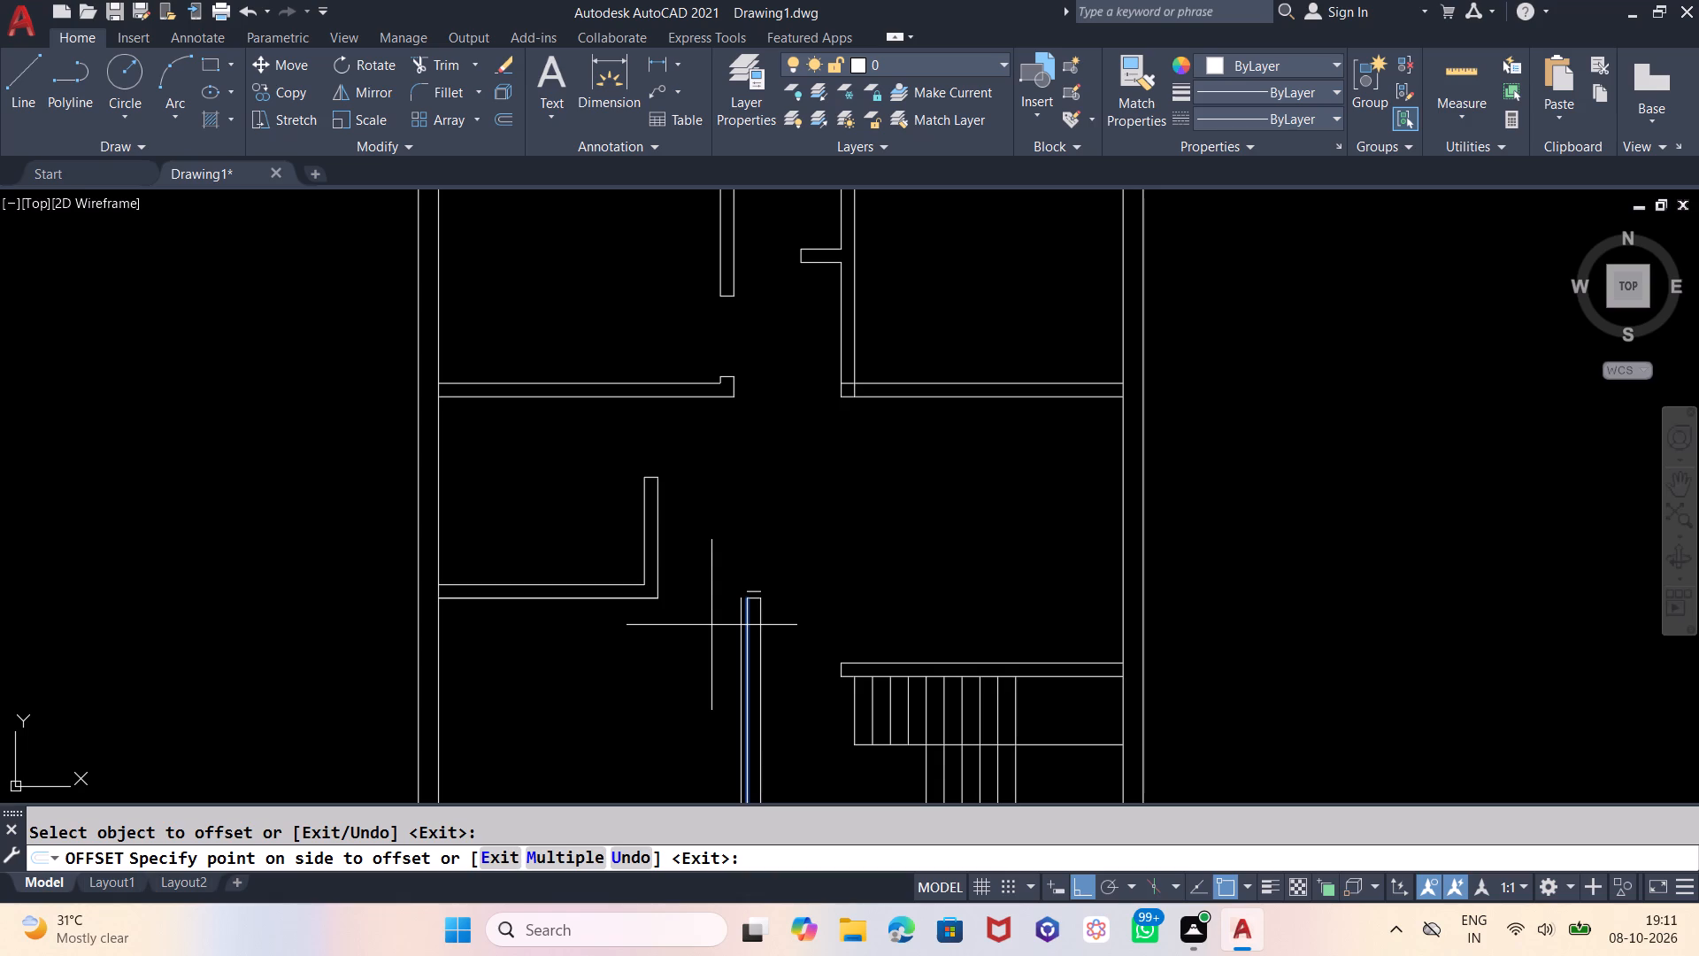
{"action": "left_click", "coordinate": [711, 625]}
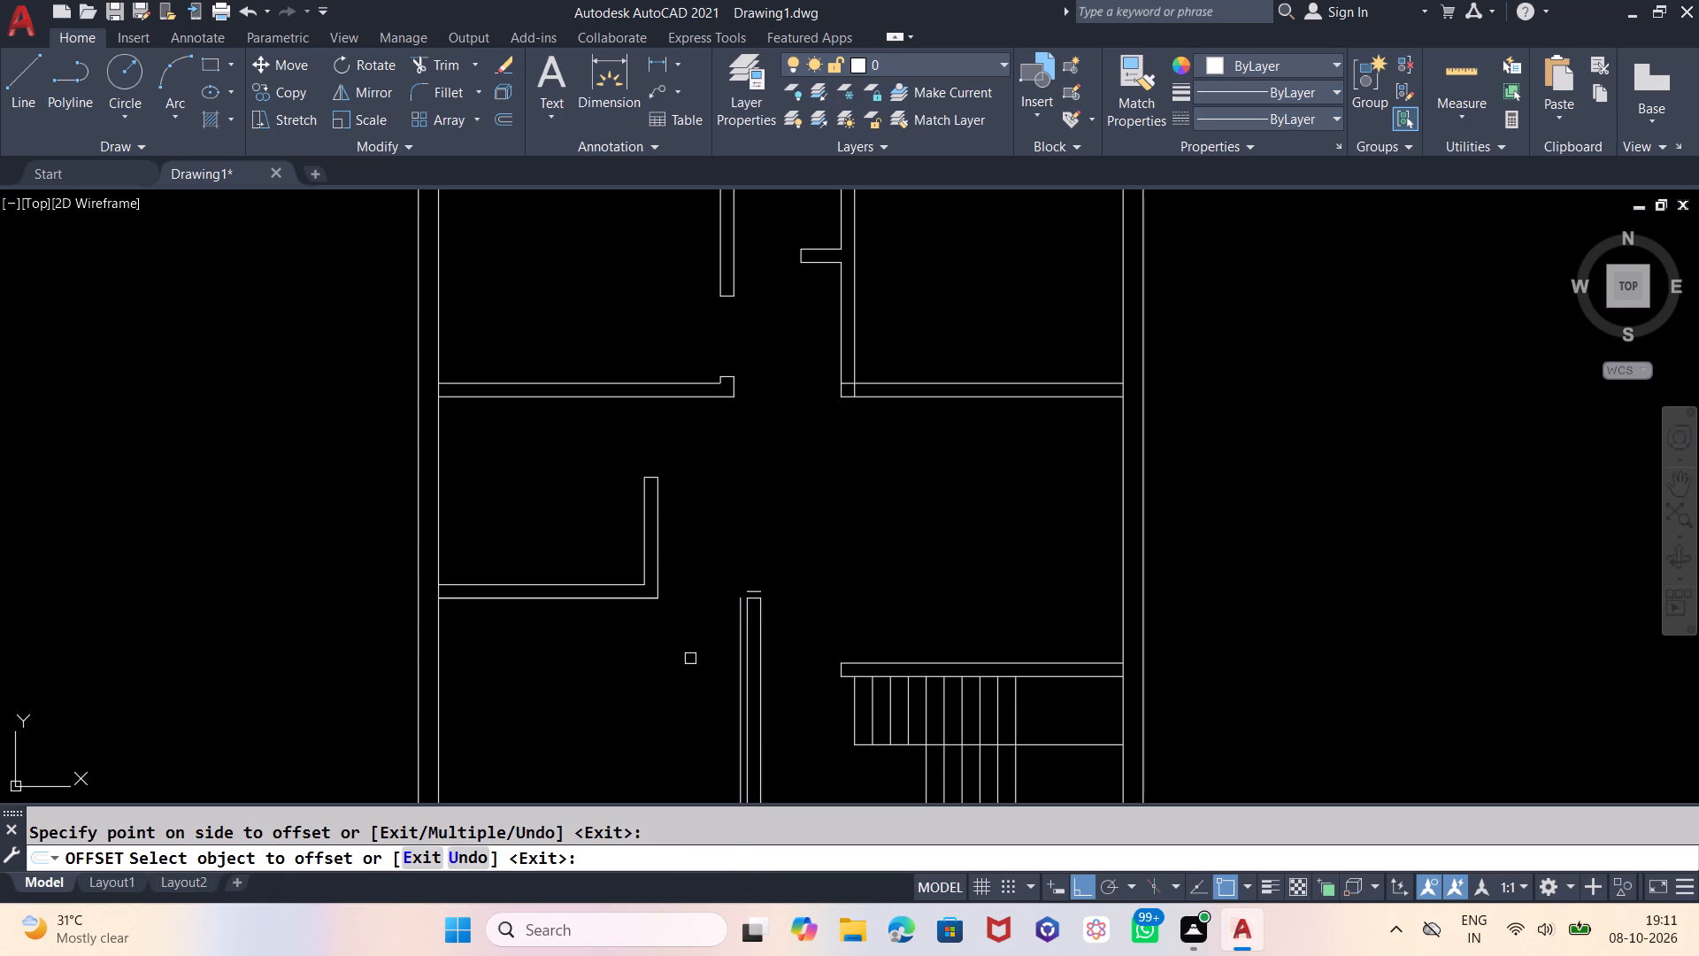
{"action": "key", "text": "Escape"}
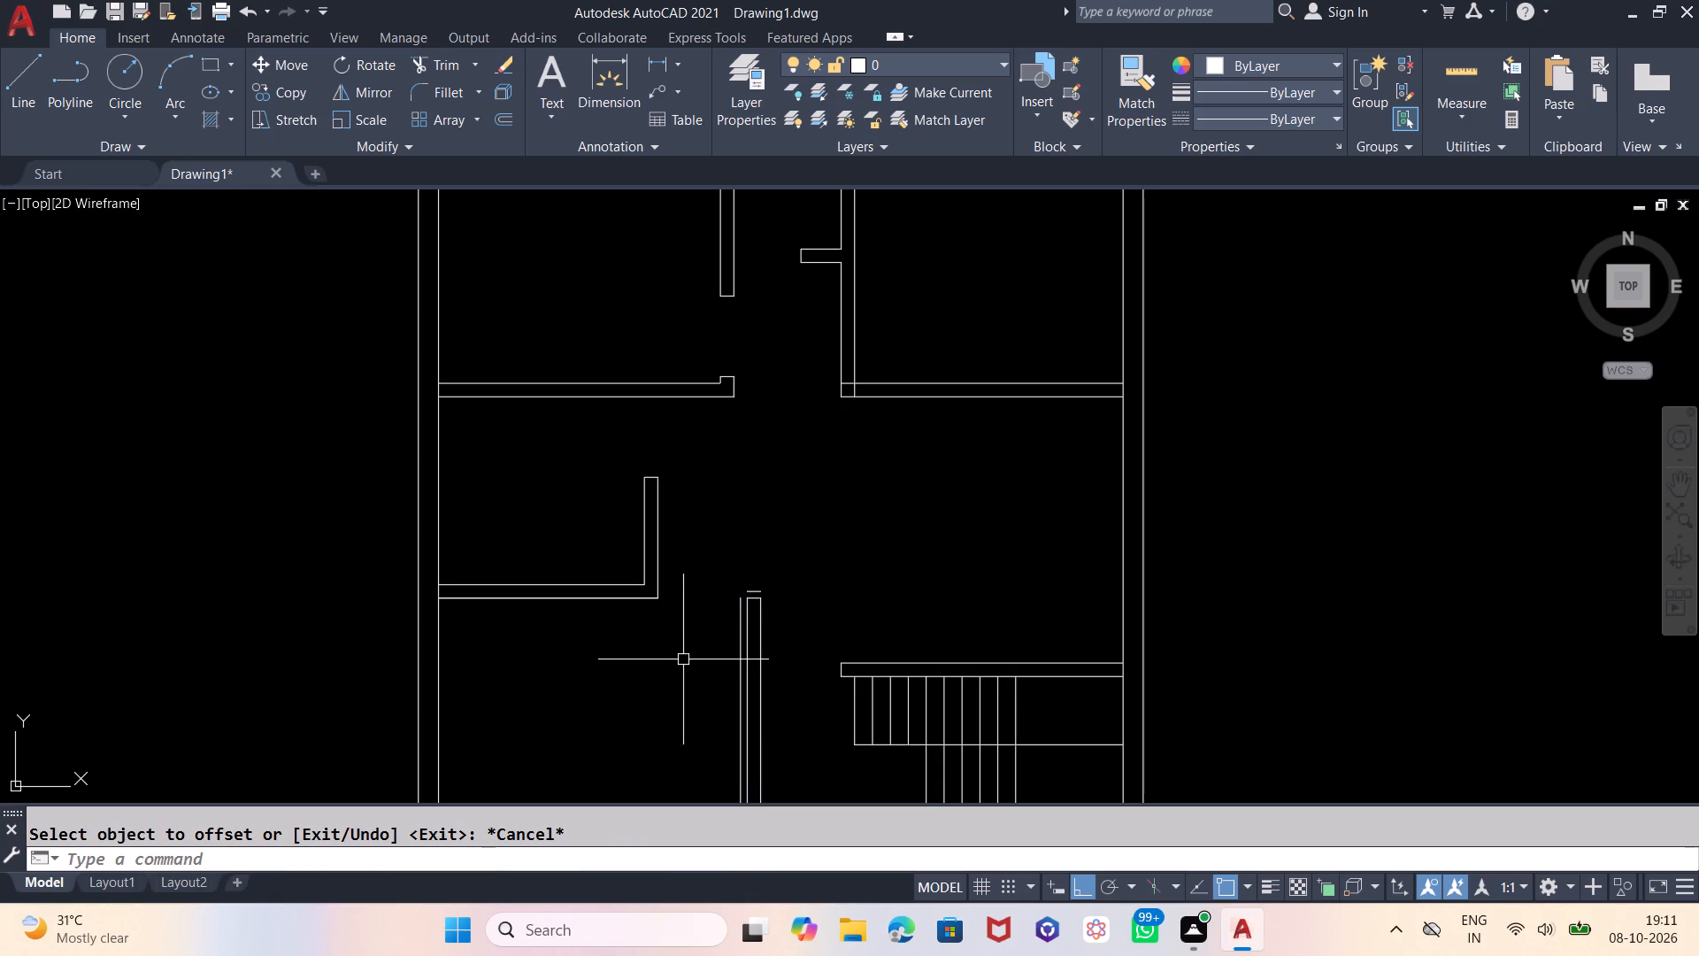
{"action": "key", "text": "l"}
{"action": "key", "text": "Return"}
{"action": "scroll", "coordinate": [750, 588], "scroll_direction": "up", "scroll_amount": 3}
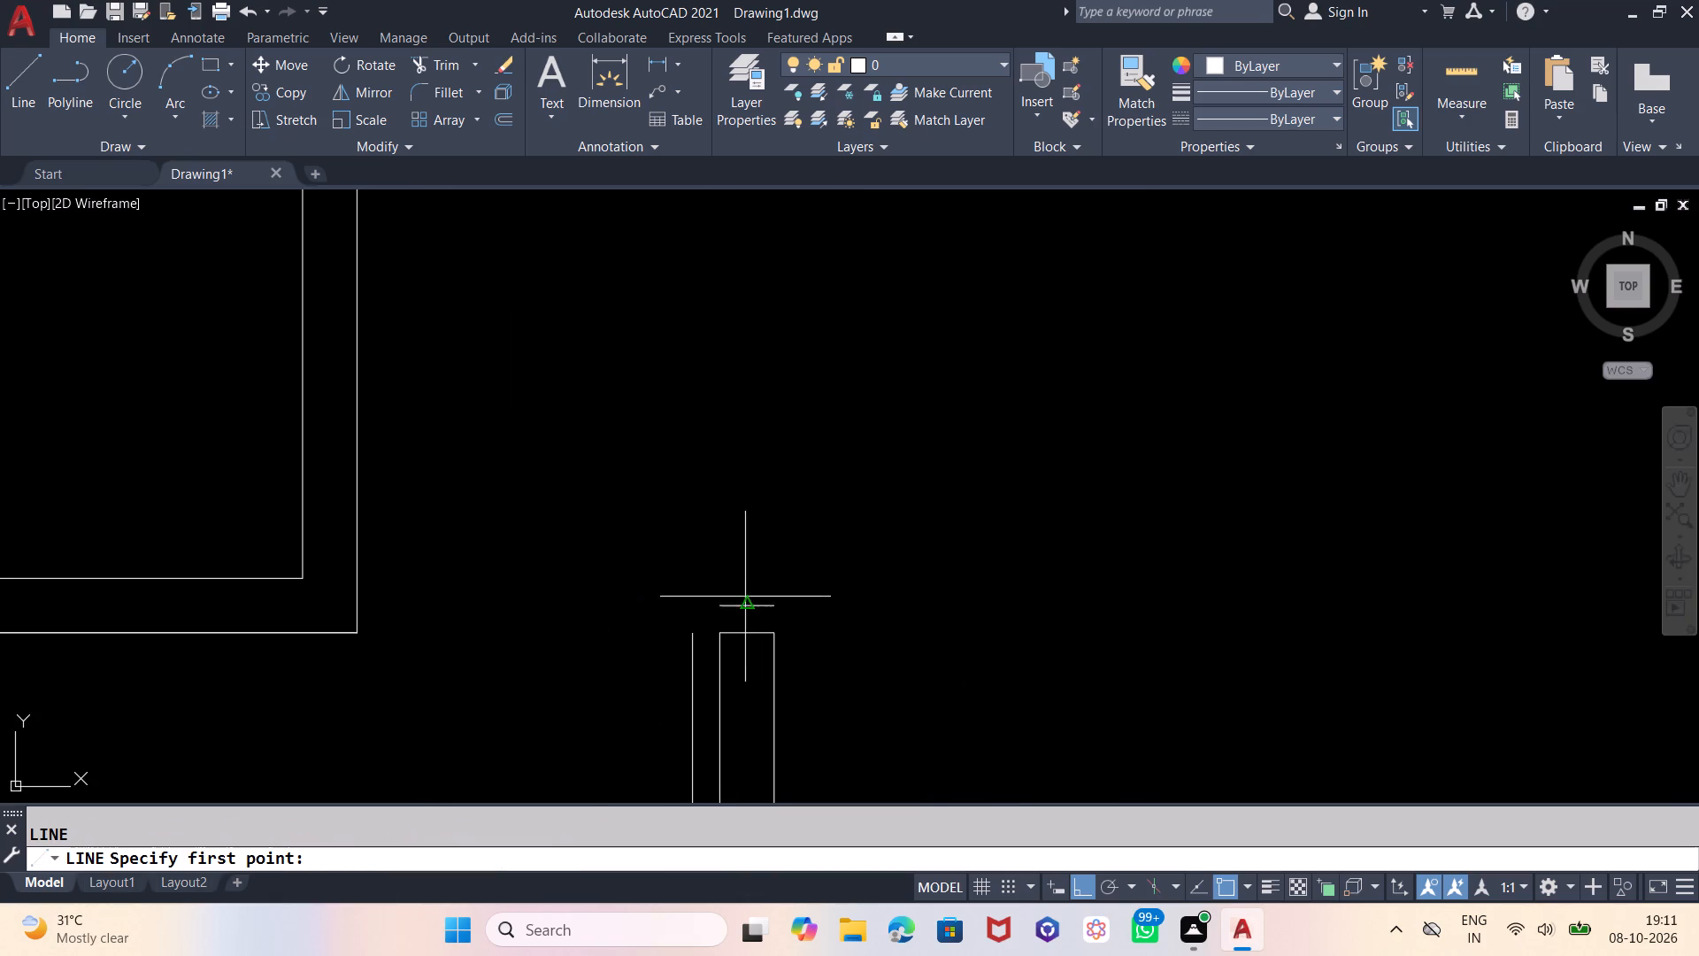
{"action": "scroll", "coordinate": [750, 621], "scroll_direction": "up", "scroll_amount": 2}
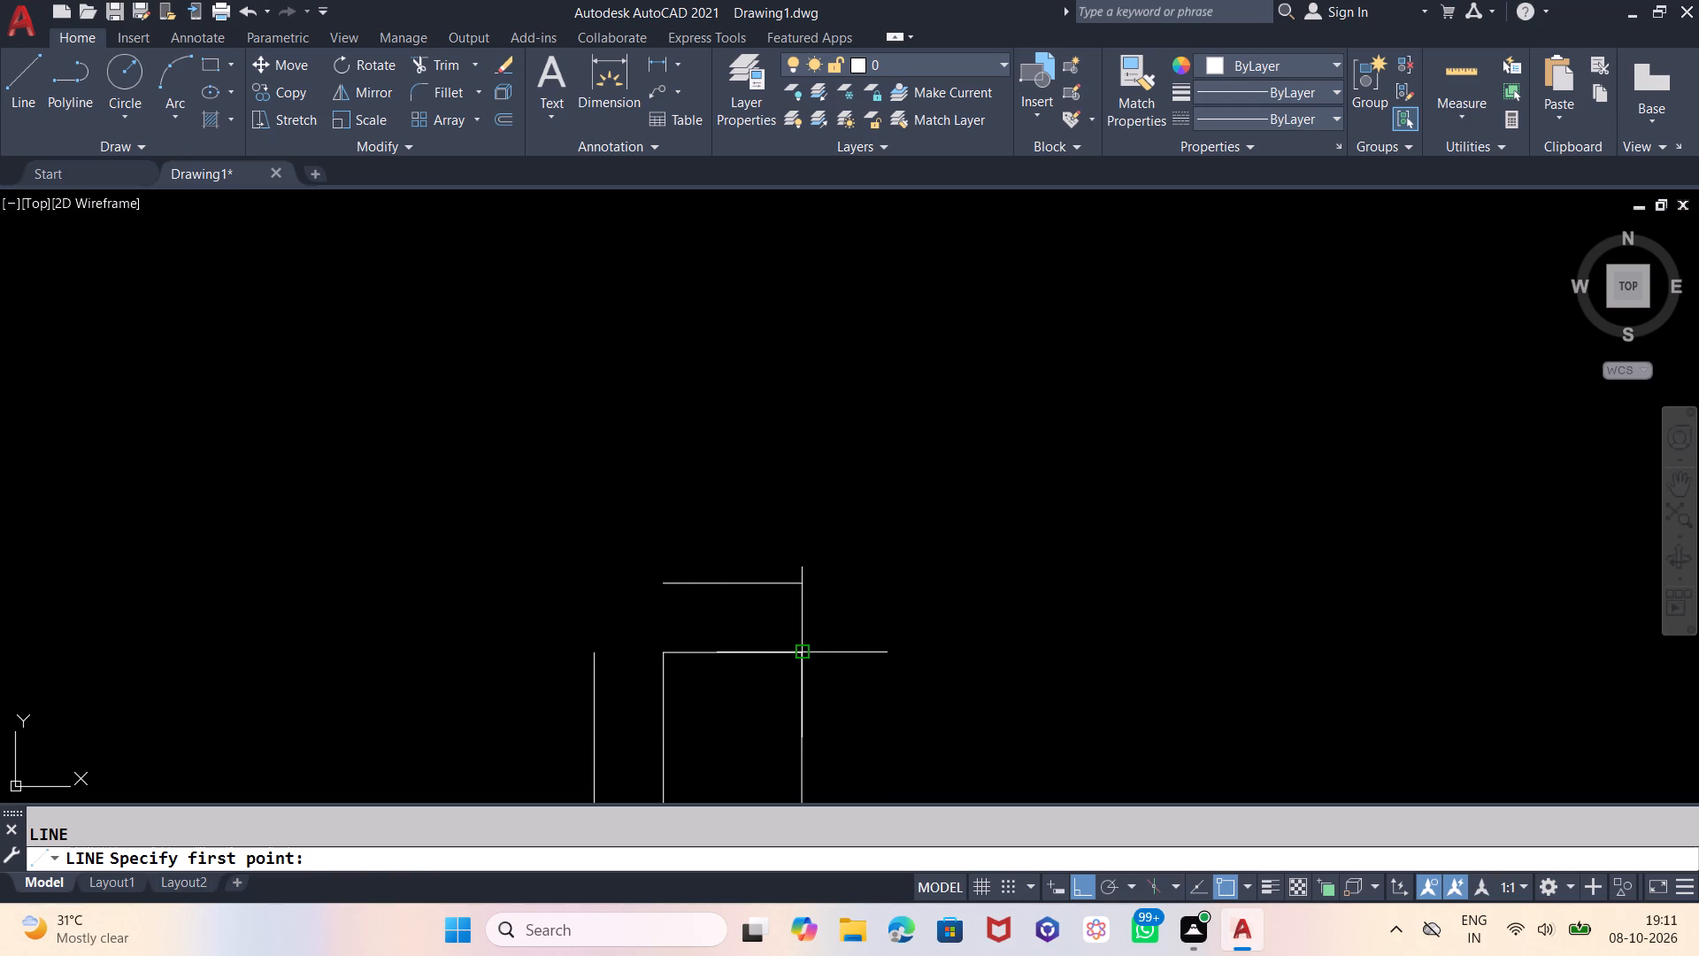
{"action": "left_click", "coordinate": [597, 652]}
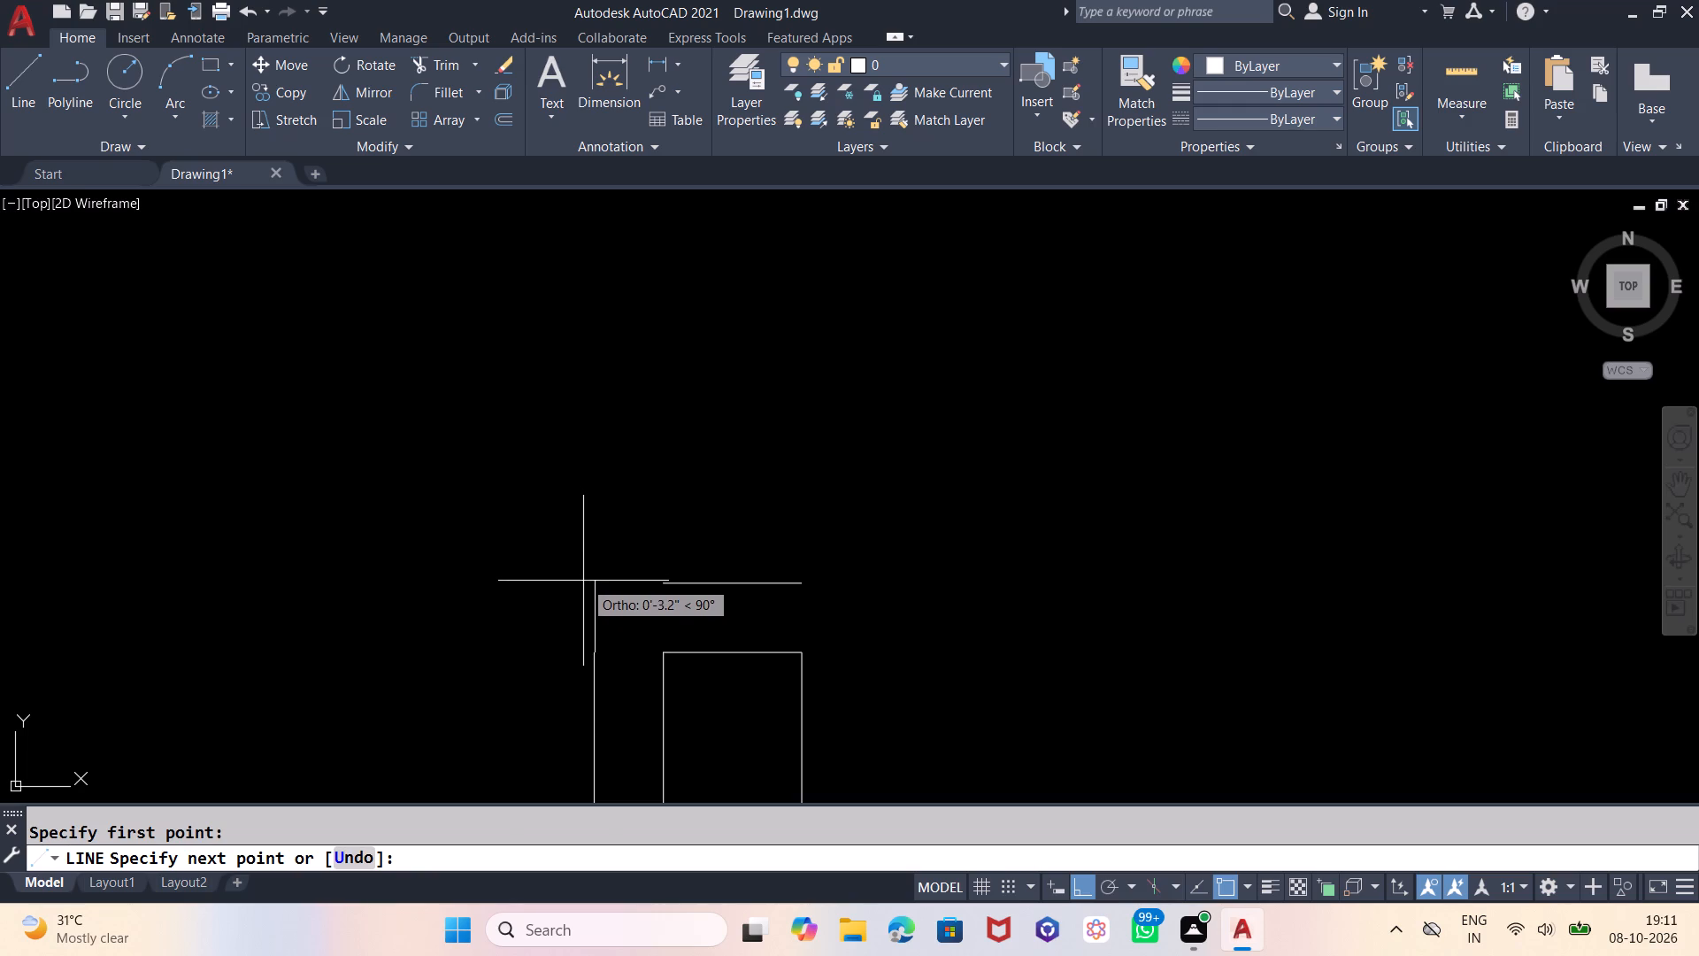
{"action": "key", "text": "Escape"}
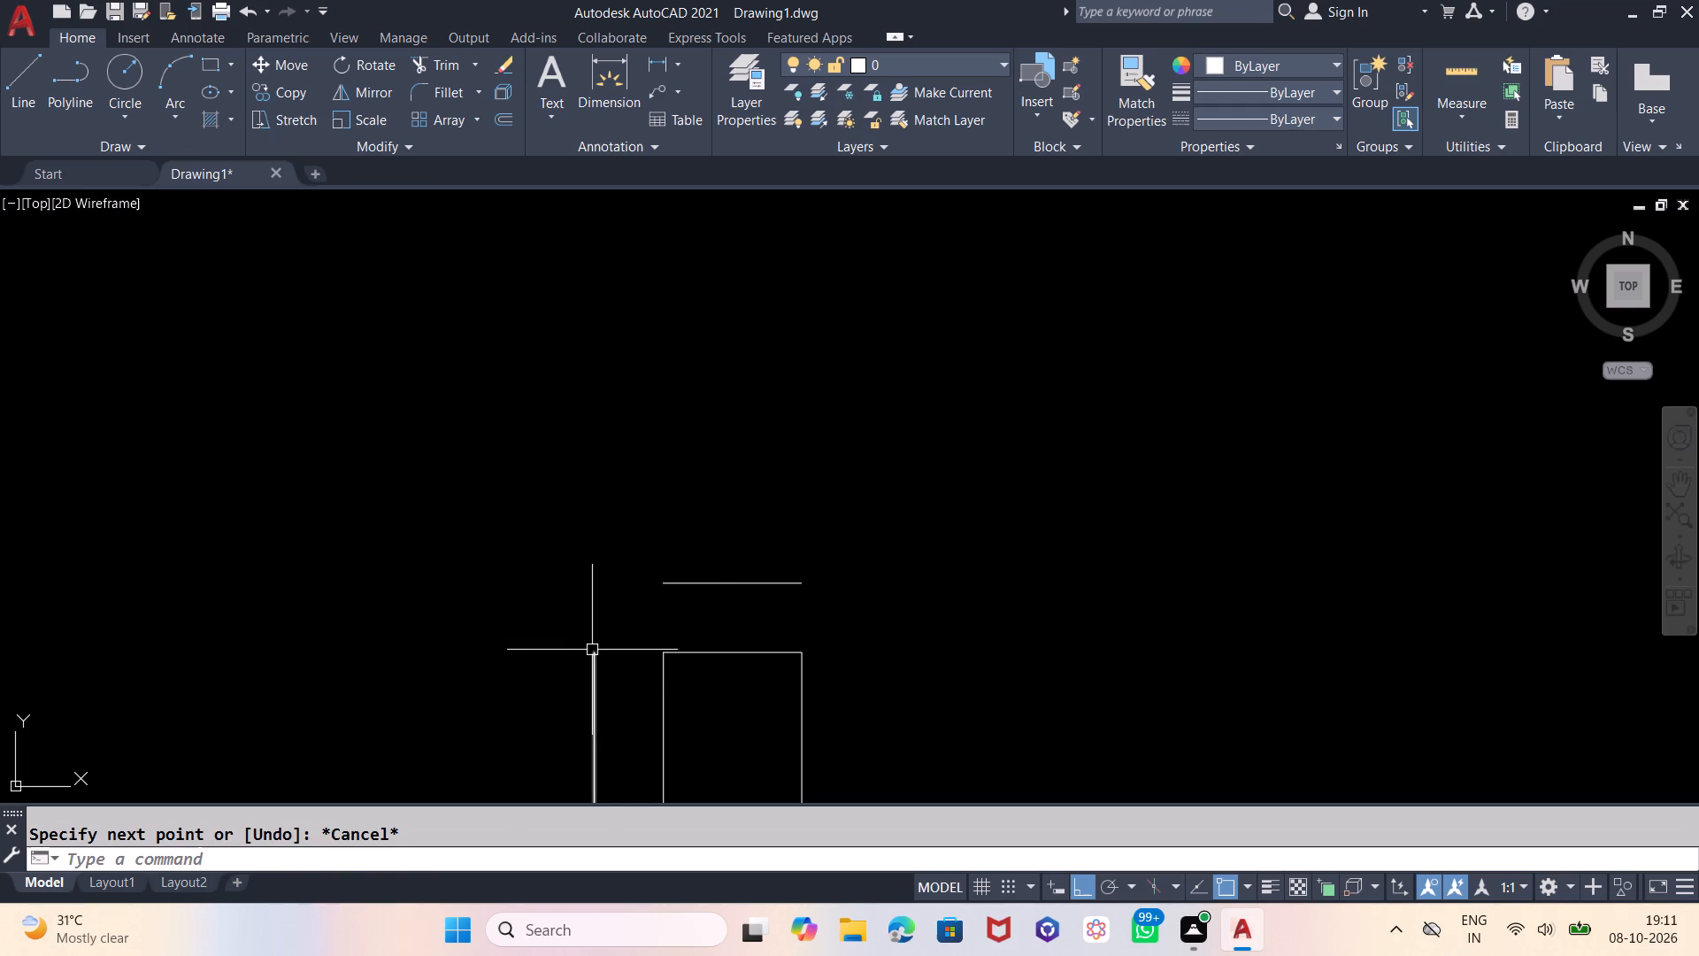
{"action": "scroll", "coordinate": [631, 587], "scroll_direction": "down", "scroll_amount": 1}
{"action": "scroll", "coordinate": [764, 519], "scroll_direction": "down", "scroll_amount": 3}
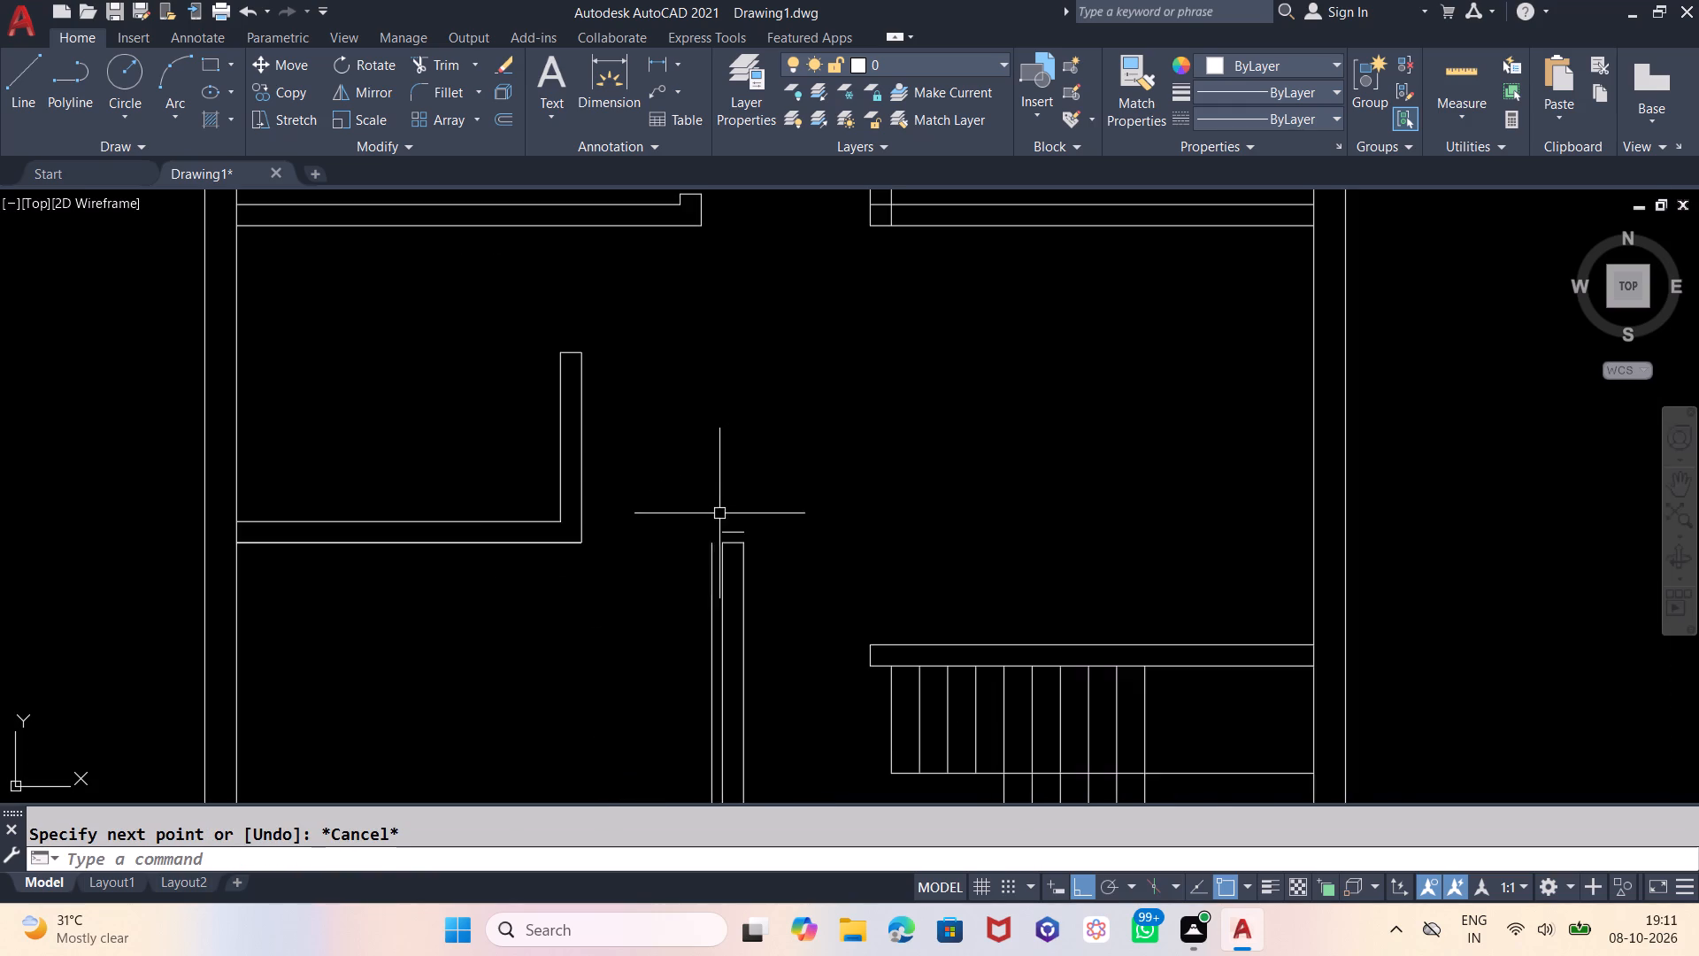
Undo the latest line and the 3" offsets at the top end of the lower middle partition.
{"action": "scroll", "coordinate": [687, 514], "scroll_direction": "down", "scroll_amount": 1}
{"action": "scroll", "coordinate": [773, 497], "scroll_direction": "down", "scroll_amount": 1}
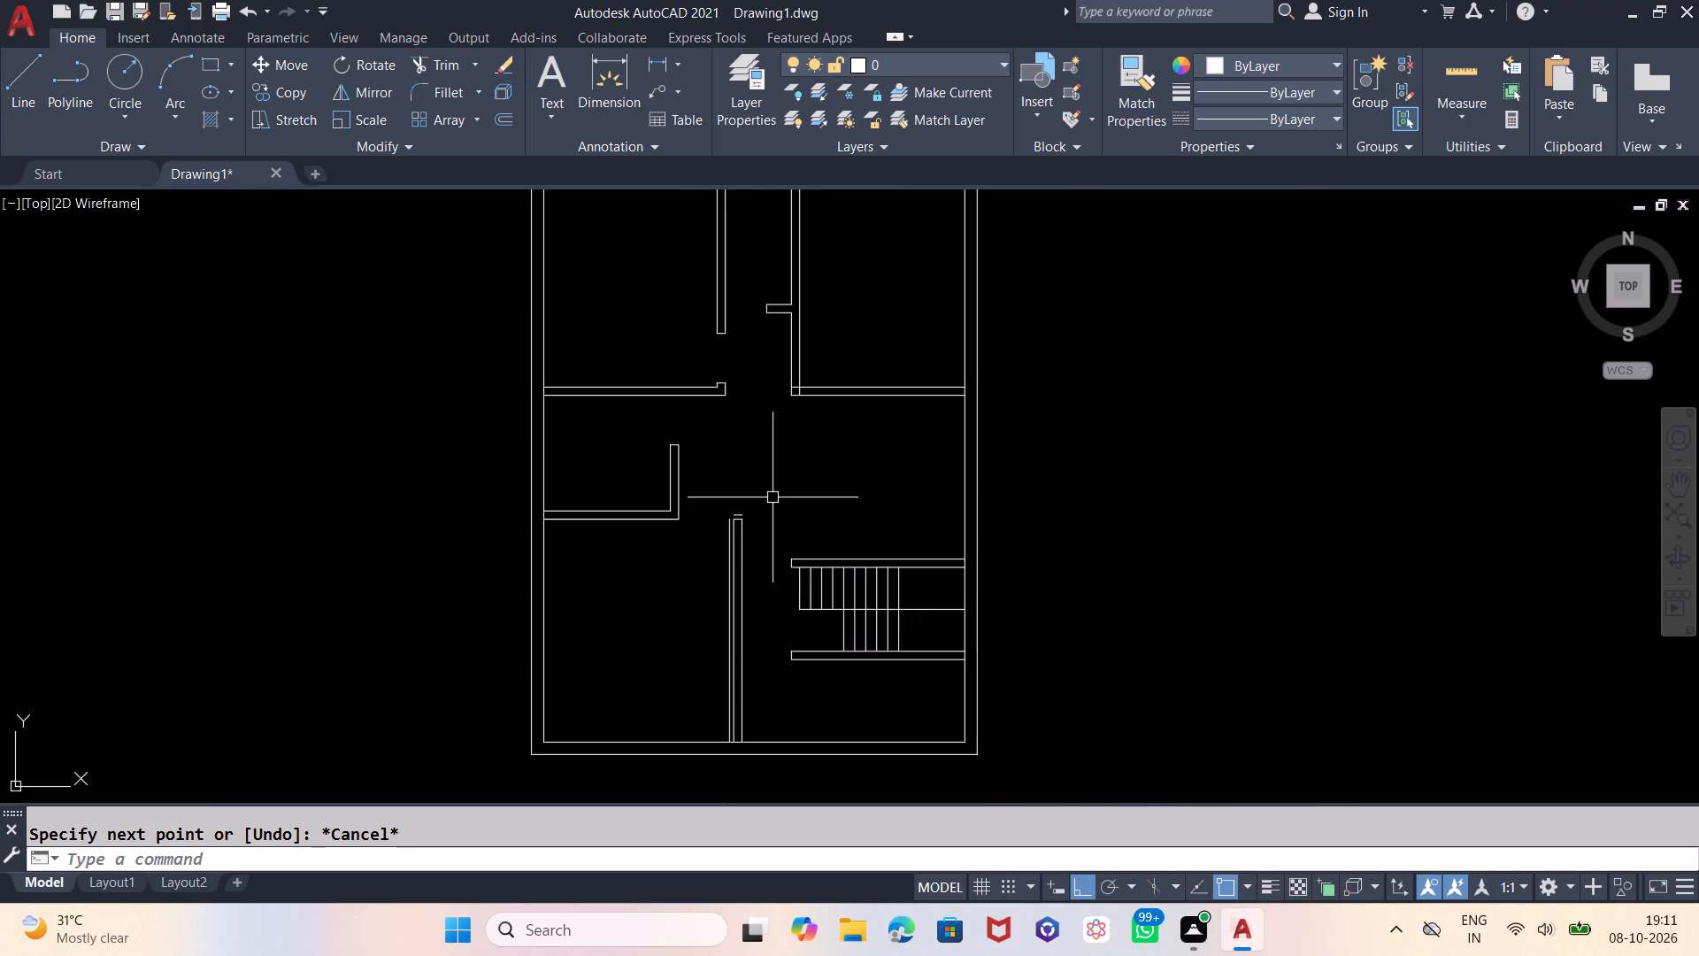
{"action": "scroll", "coordinate": [758, 499], "scroll_direction": "up", "scroll_amount": 1}
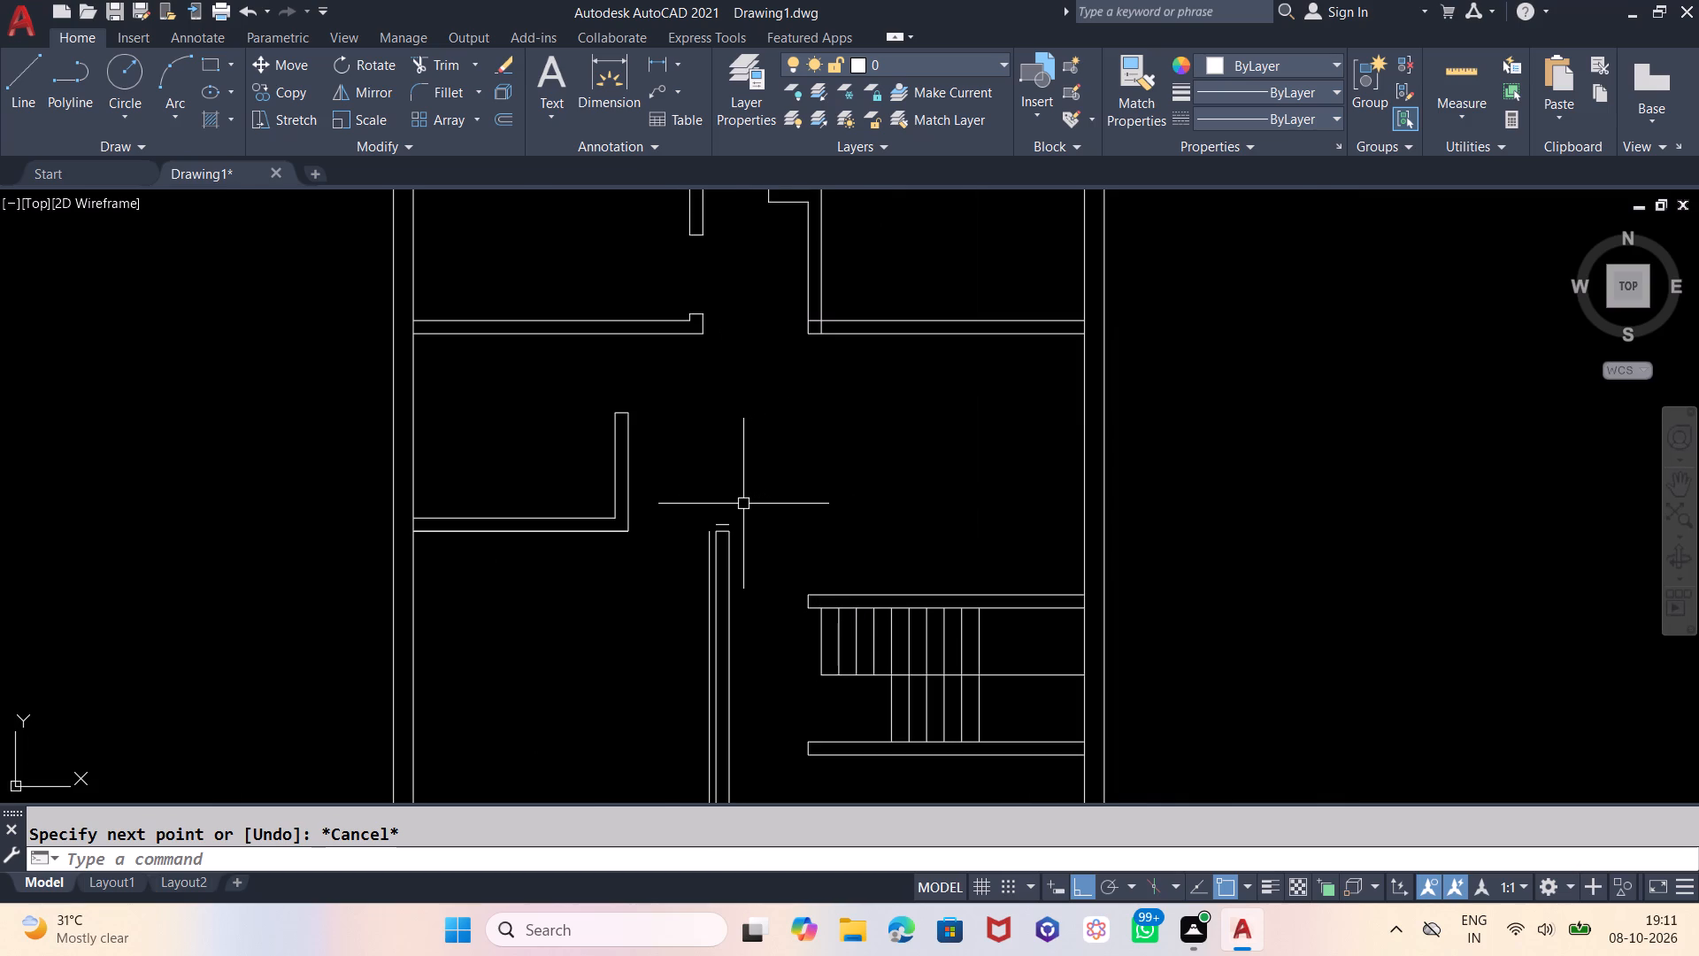
{"action": "key", "text": "ctrl+z"}
{"action": "key", "text": "ctrl+z"}
{"action": "key", "text": "ctrl+z"}
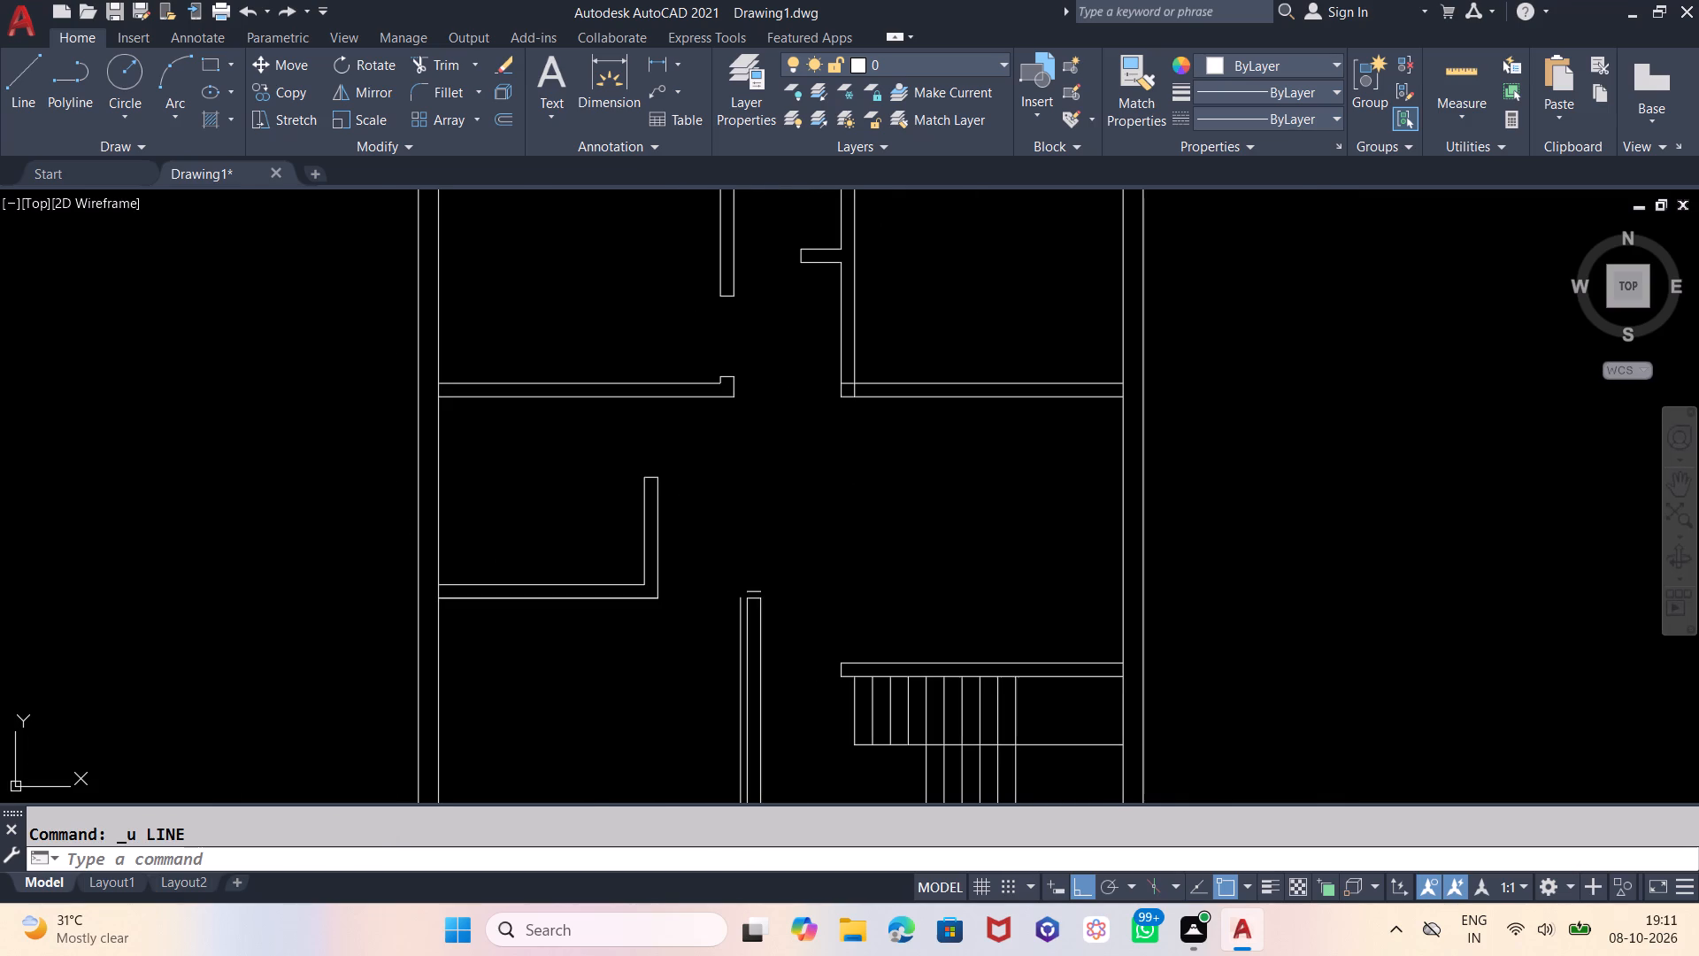
{"action": "scroll", "coordinate": [742, 505], "scroll_direction": "down", "scroll_amount": 1}
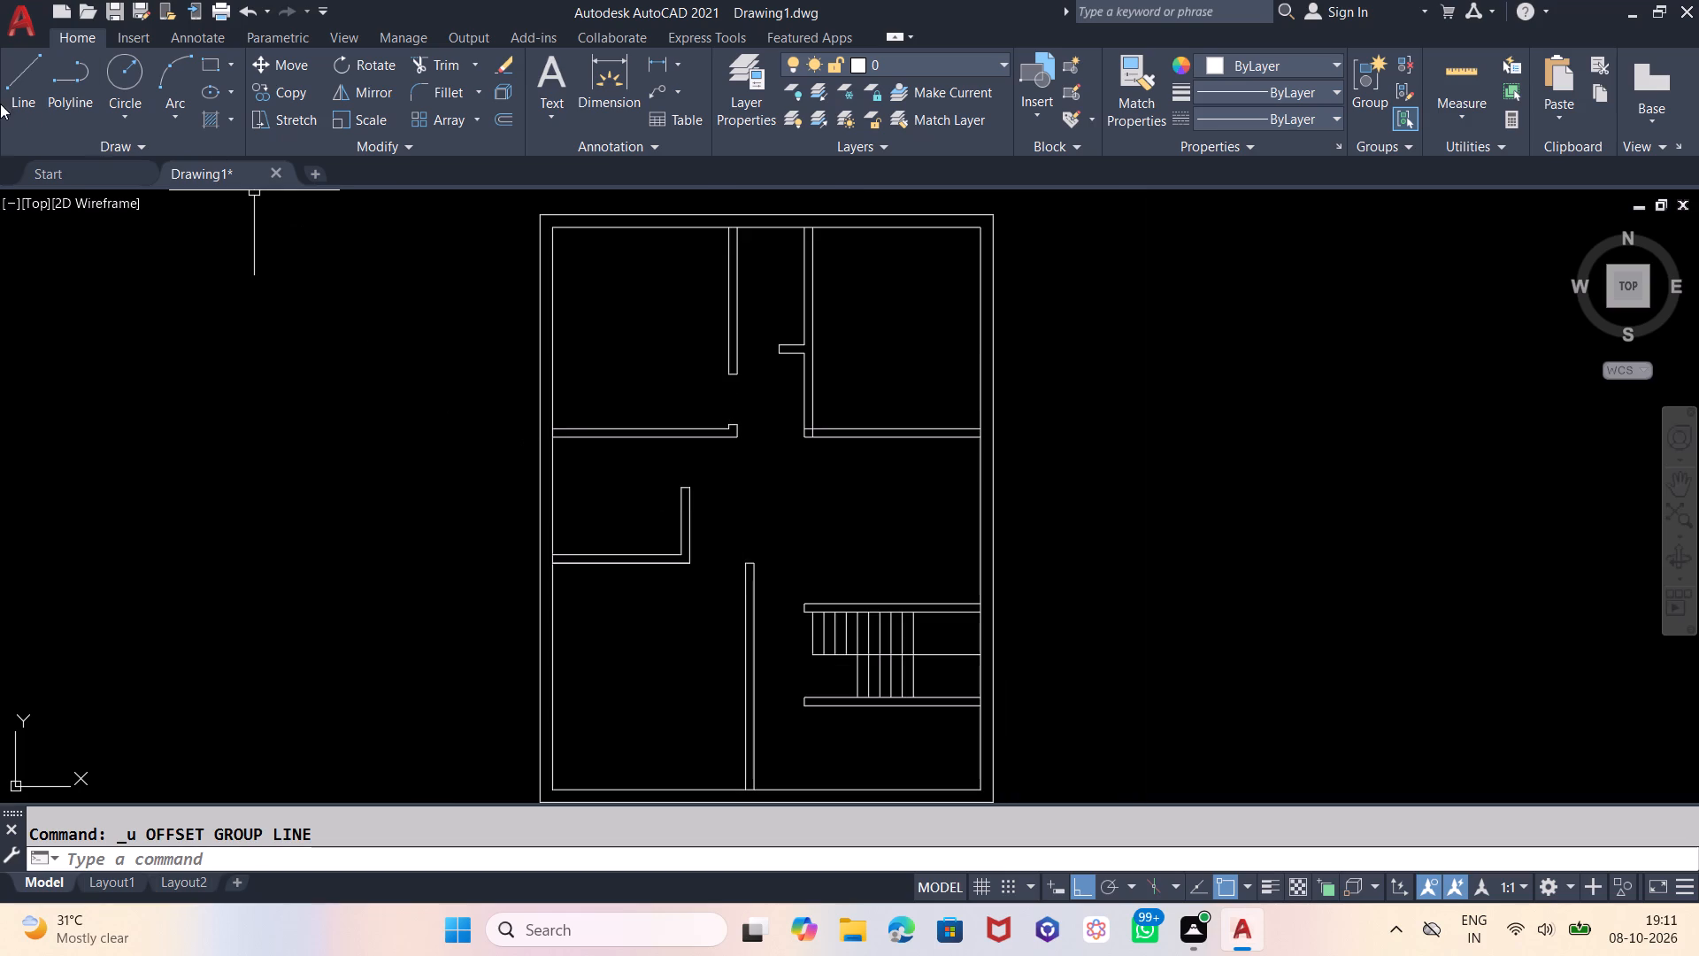
Draw connected lines extending both sides of the lower middle partition upward from its top corners, joined by a diagonal.
{"action": "left_click", "coordinate": [22, 74]}
{"action": "scroll", "coordinate": [826, 571], "scroll_direction": "up", "scroll_amount": 3}
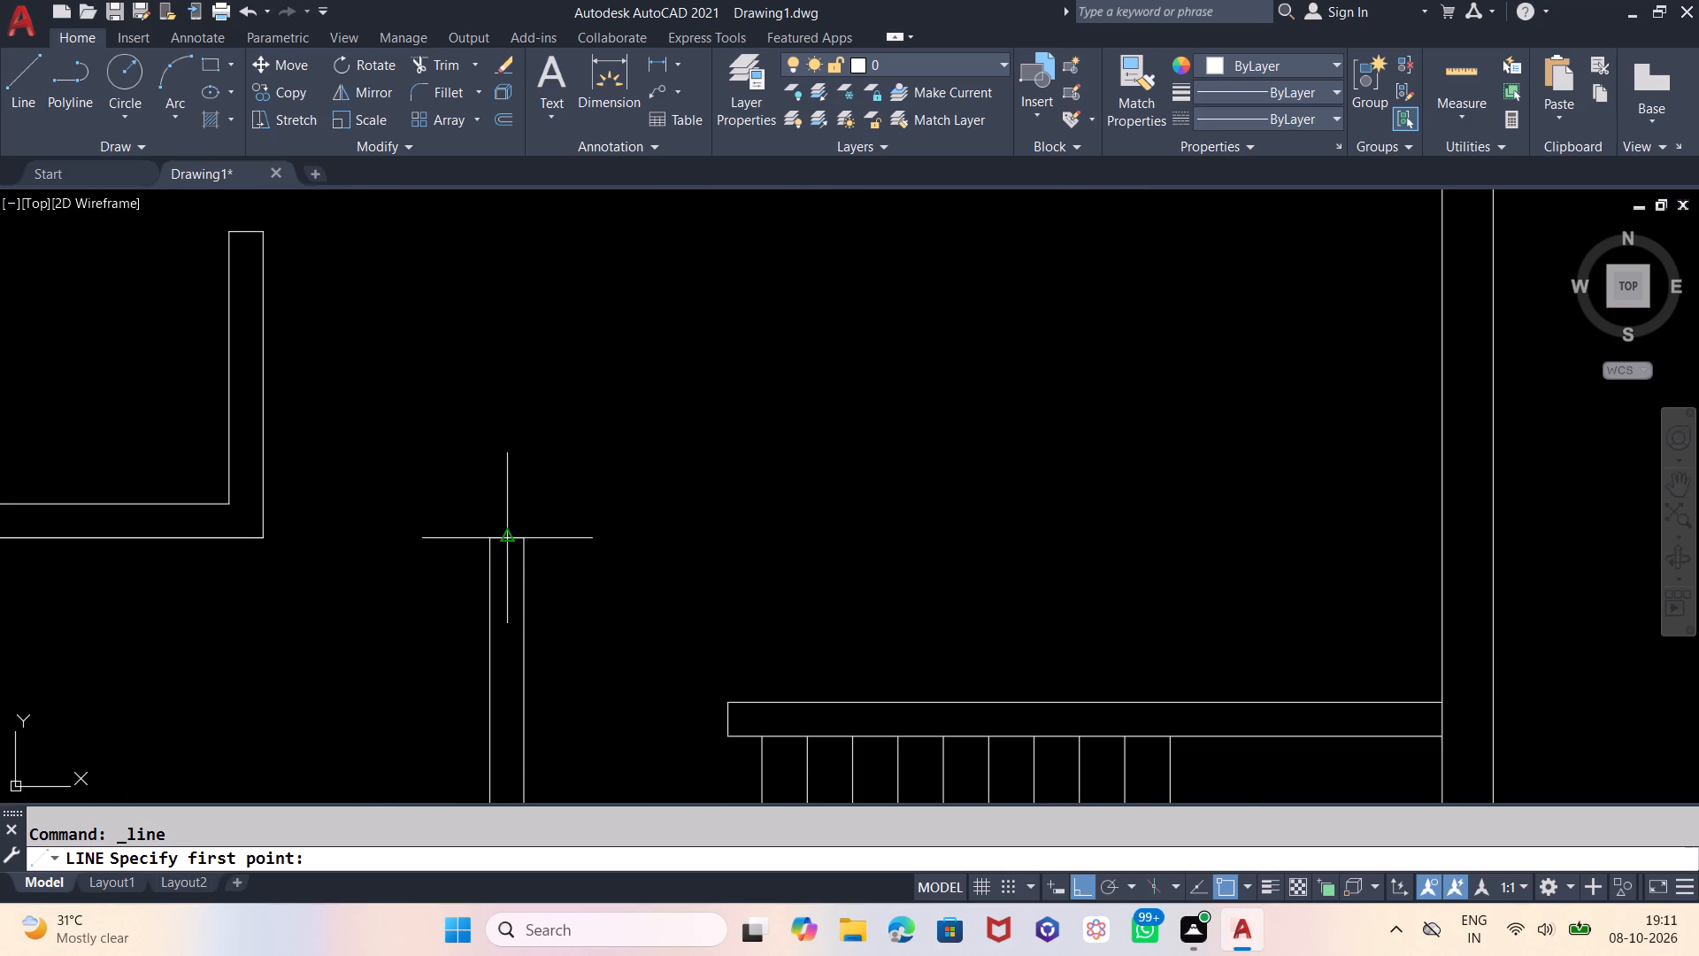
{"action": "left_click", "coordinate": [525, 536]}
{"action": "left_click", "coordinate": [532, 356]}
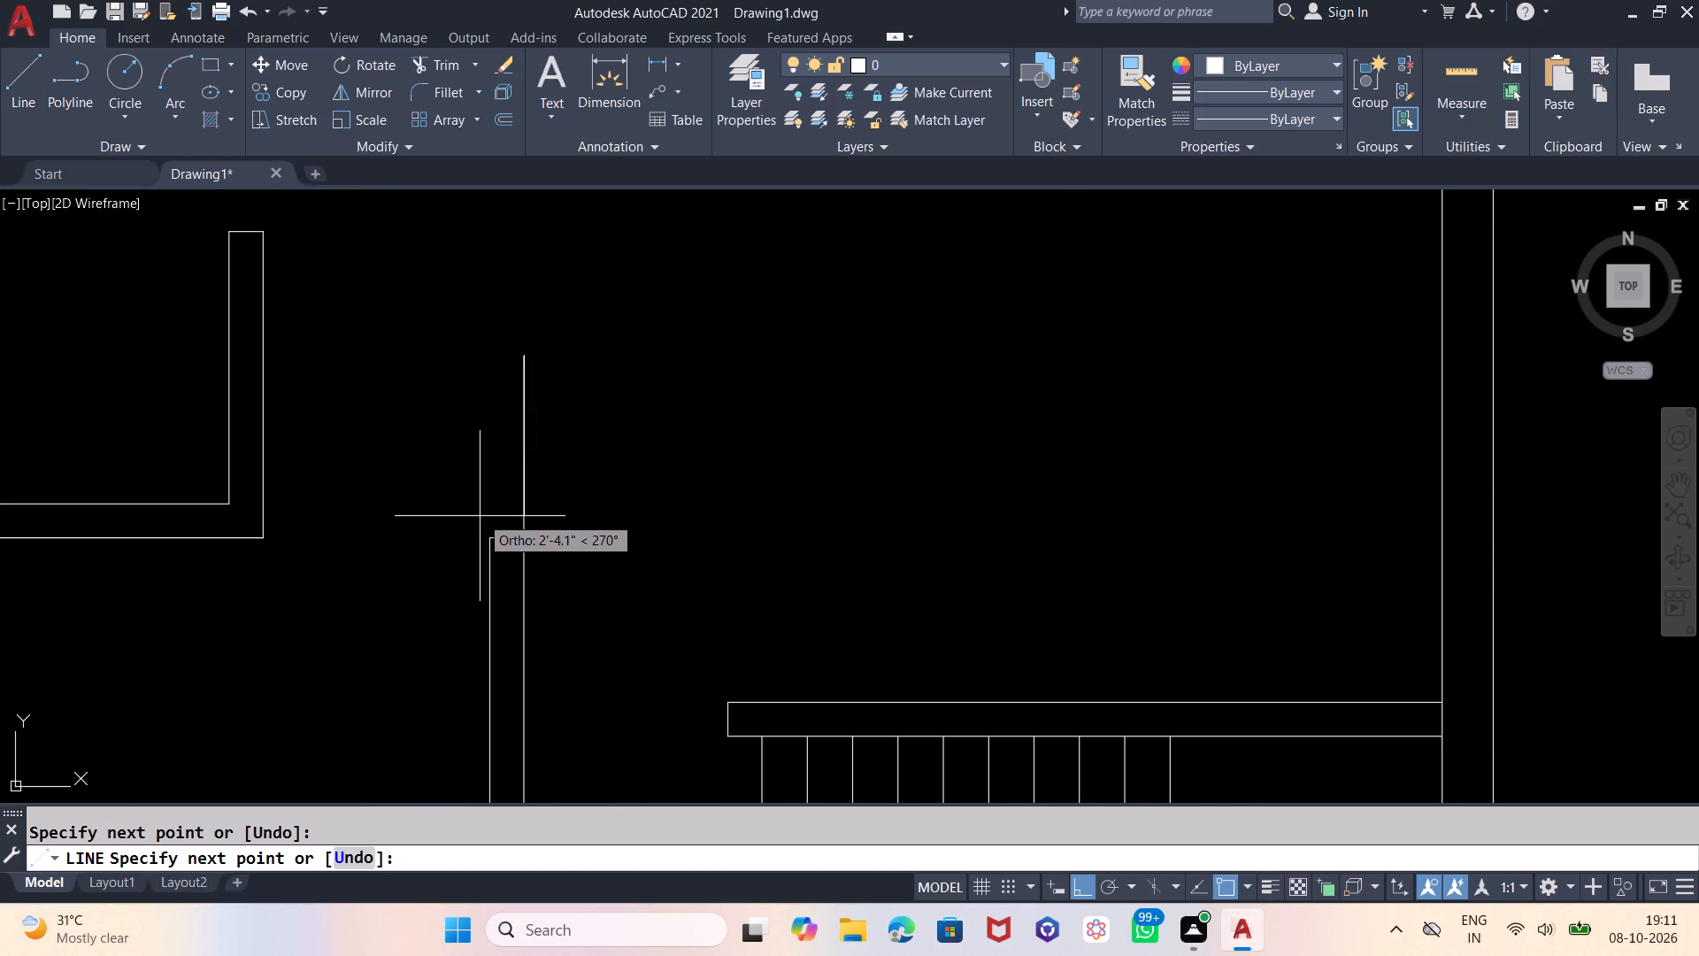
{"action": "left_click", "coordinate": [492, 540]}
{"action": "left_click", "coordinate": [483, 358]}
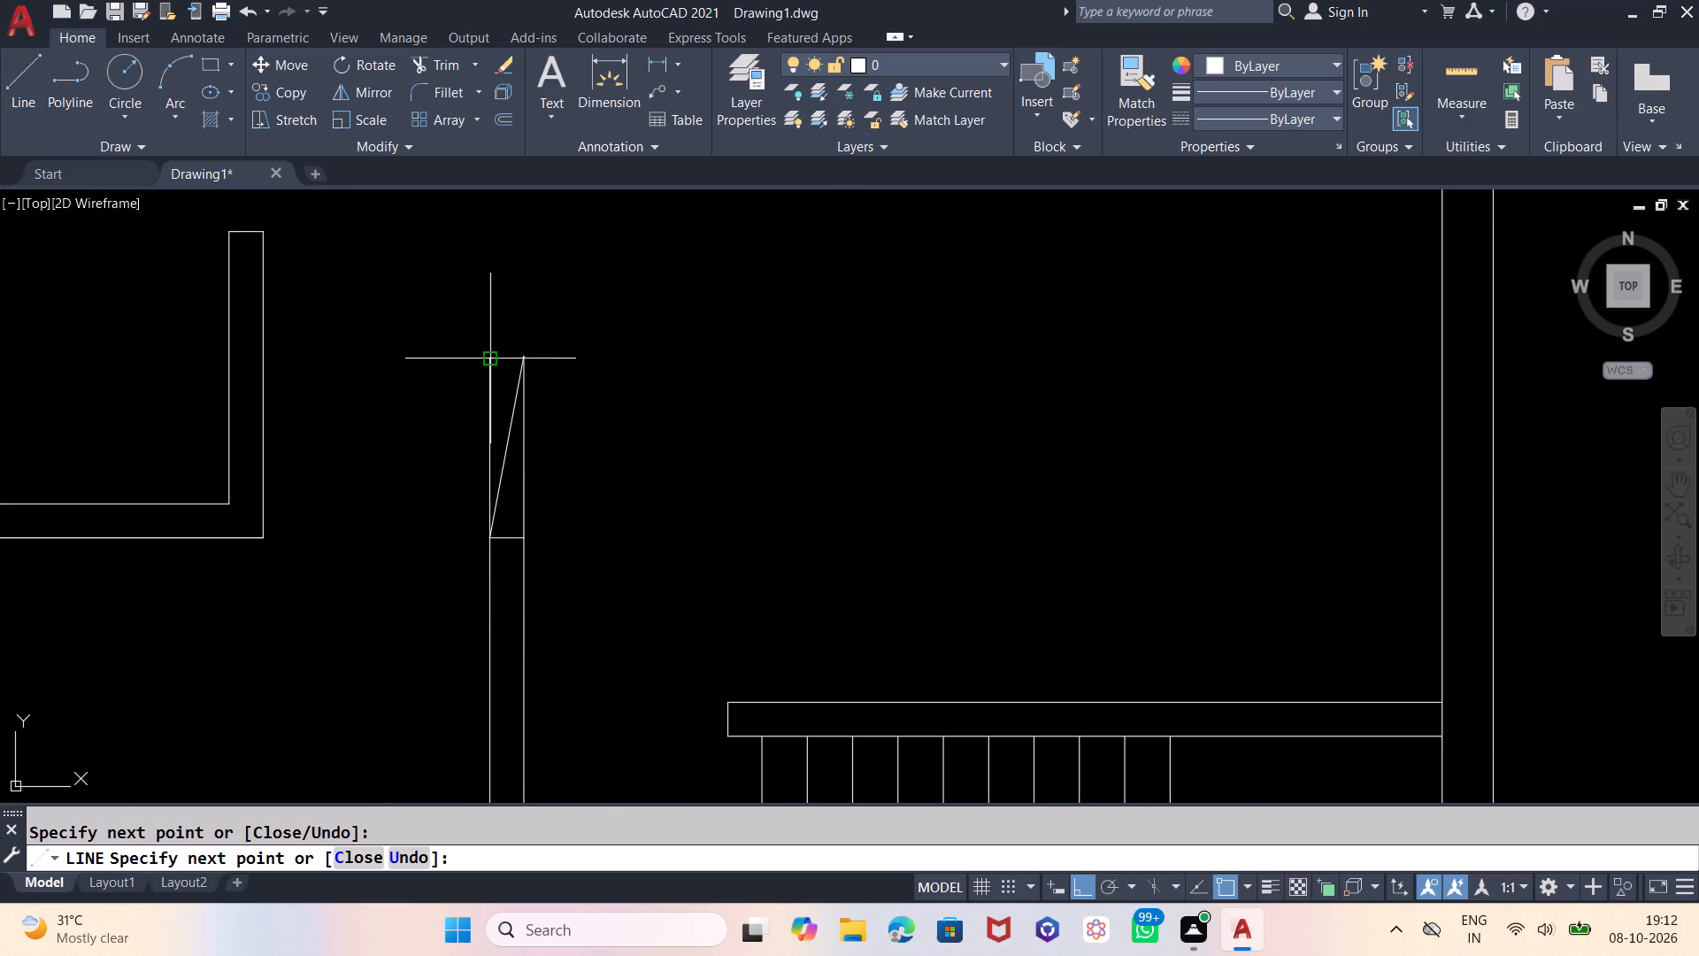
{"action": "key", "text": "Escape"}
{"action": "scroll", "coordinate": [823, 409], "scroll_direction": "down", "scroll_amount": 2}
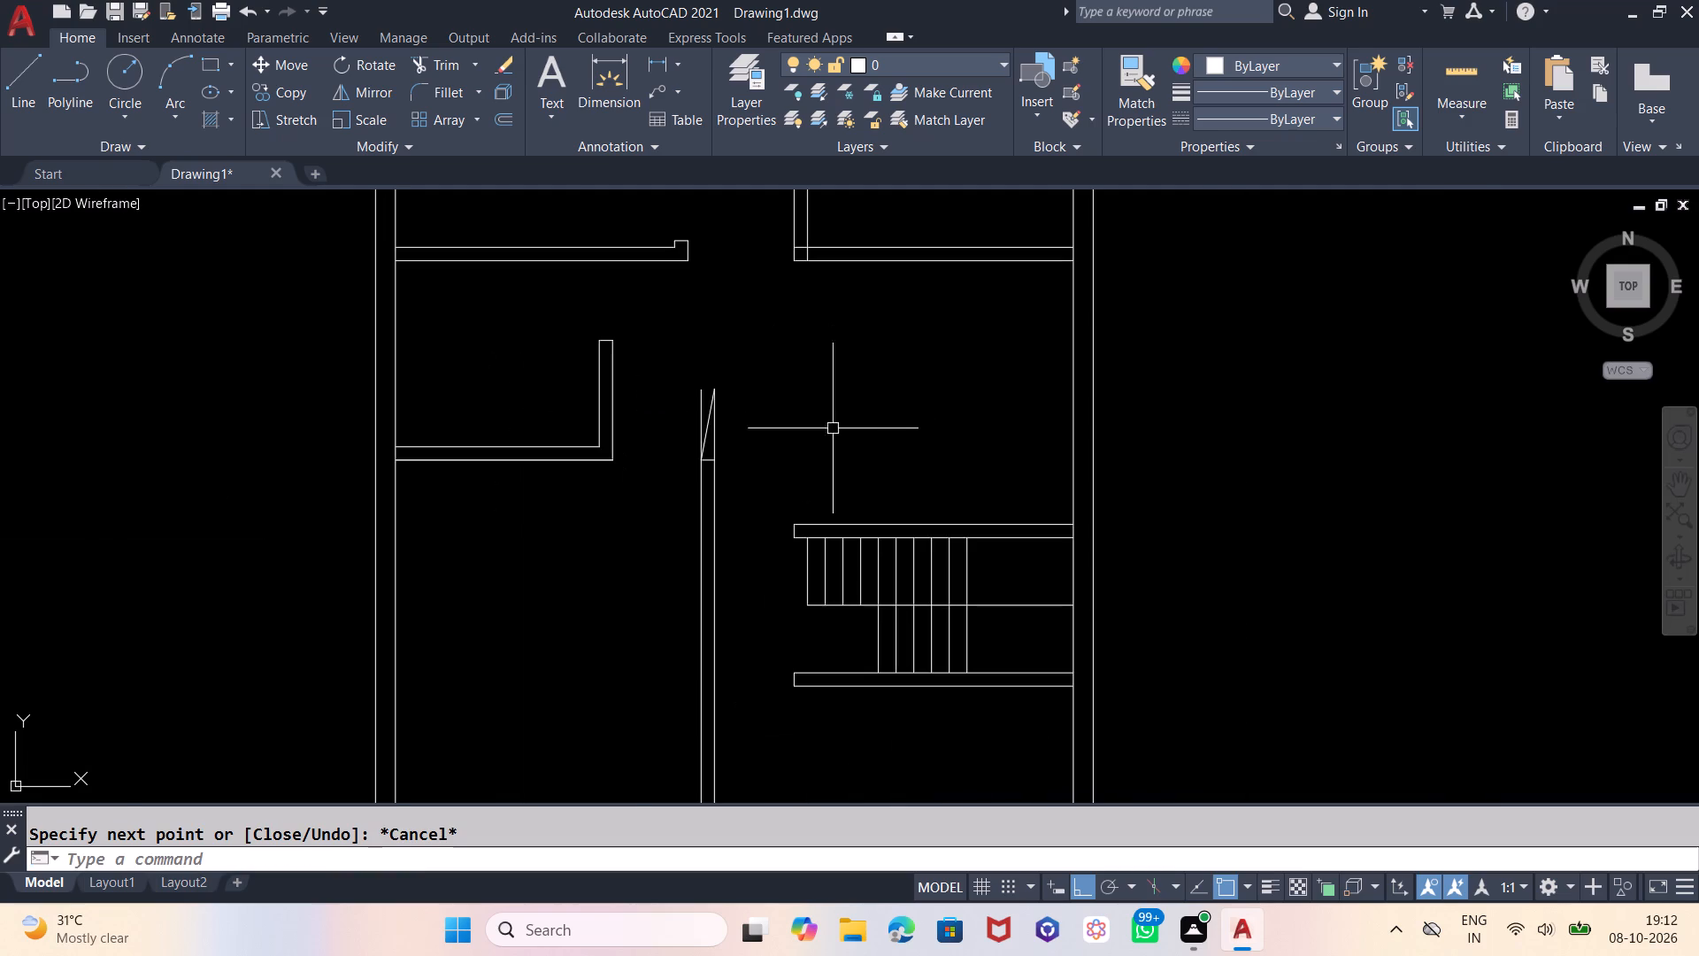
Draw a horizontal line from the lower middle partition's original top-left corner to the small left room's lower-right outer corner.
{"action": "left_click", "coordinate": [36, 79]}
{"action": "scroll", "coordinate": [697, 459], "scroll_direction": "up", "scroll_amount": 2}
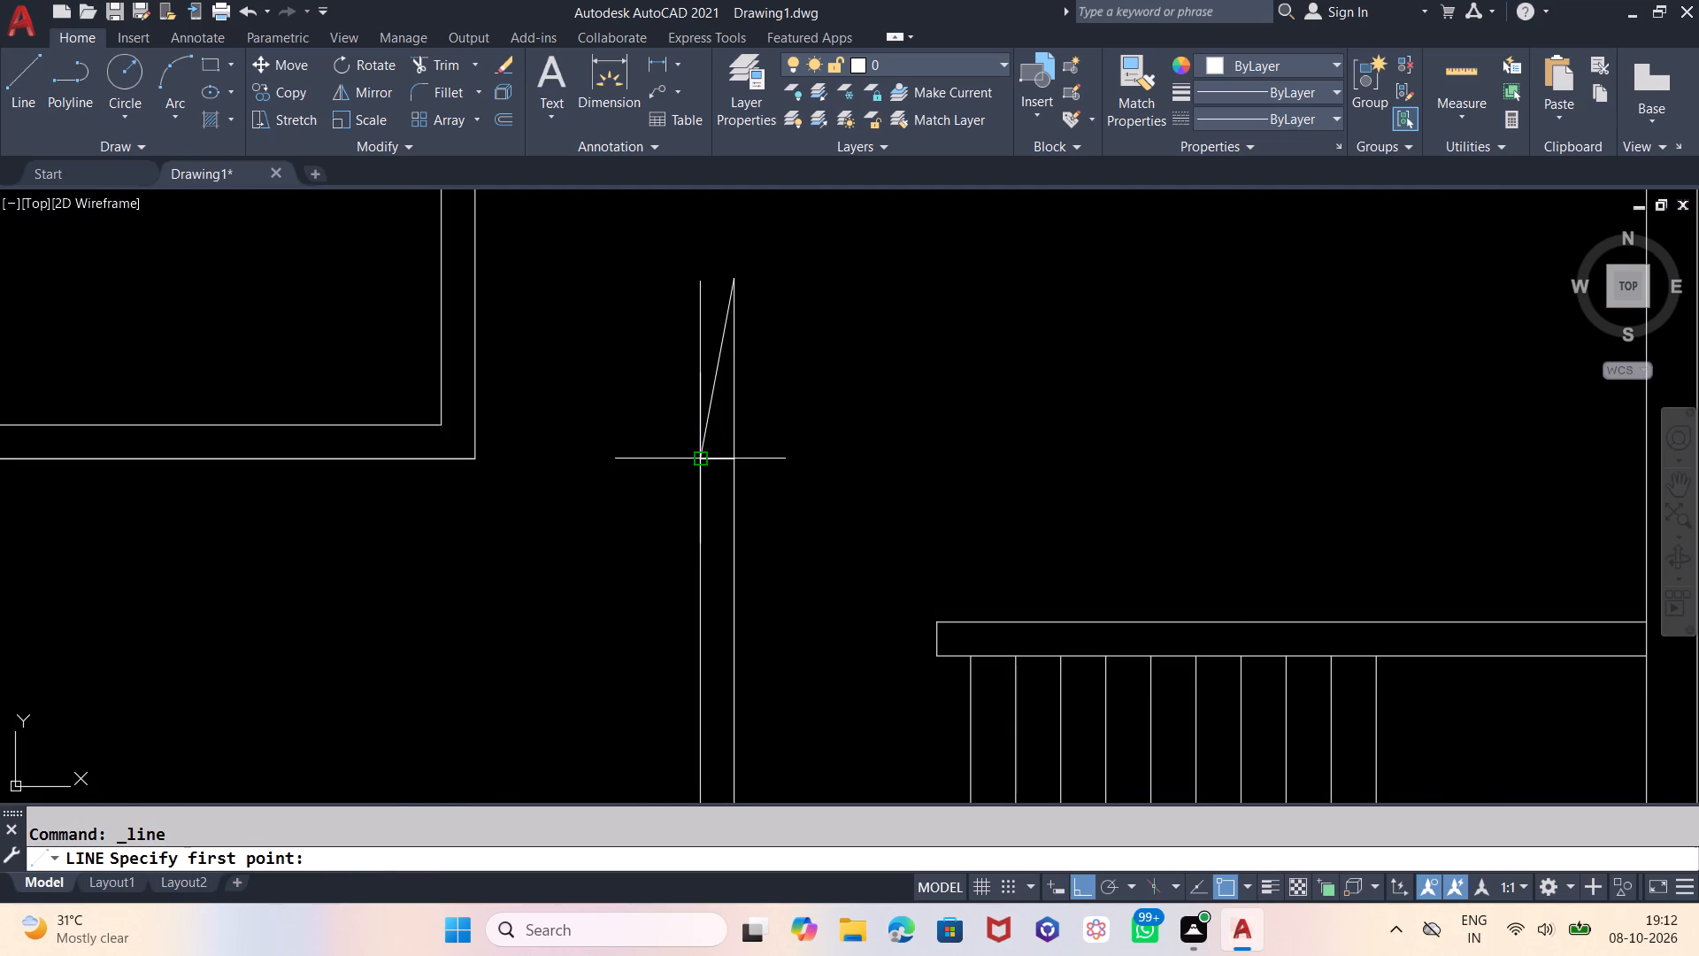
{"action": "left_click", "coordinate": [697, 457]}
{"action": "left_click", "coordinate": [473, 456]}
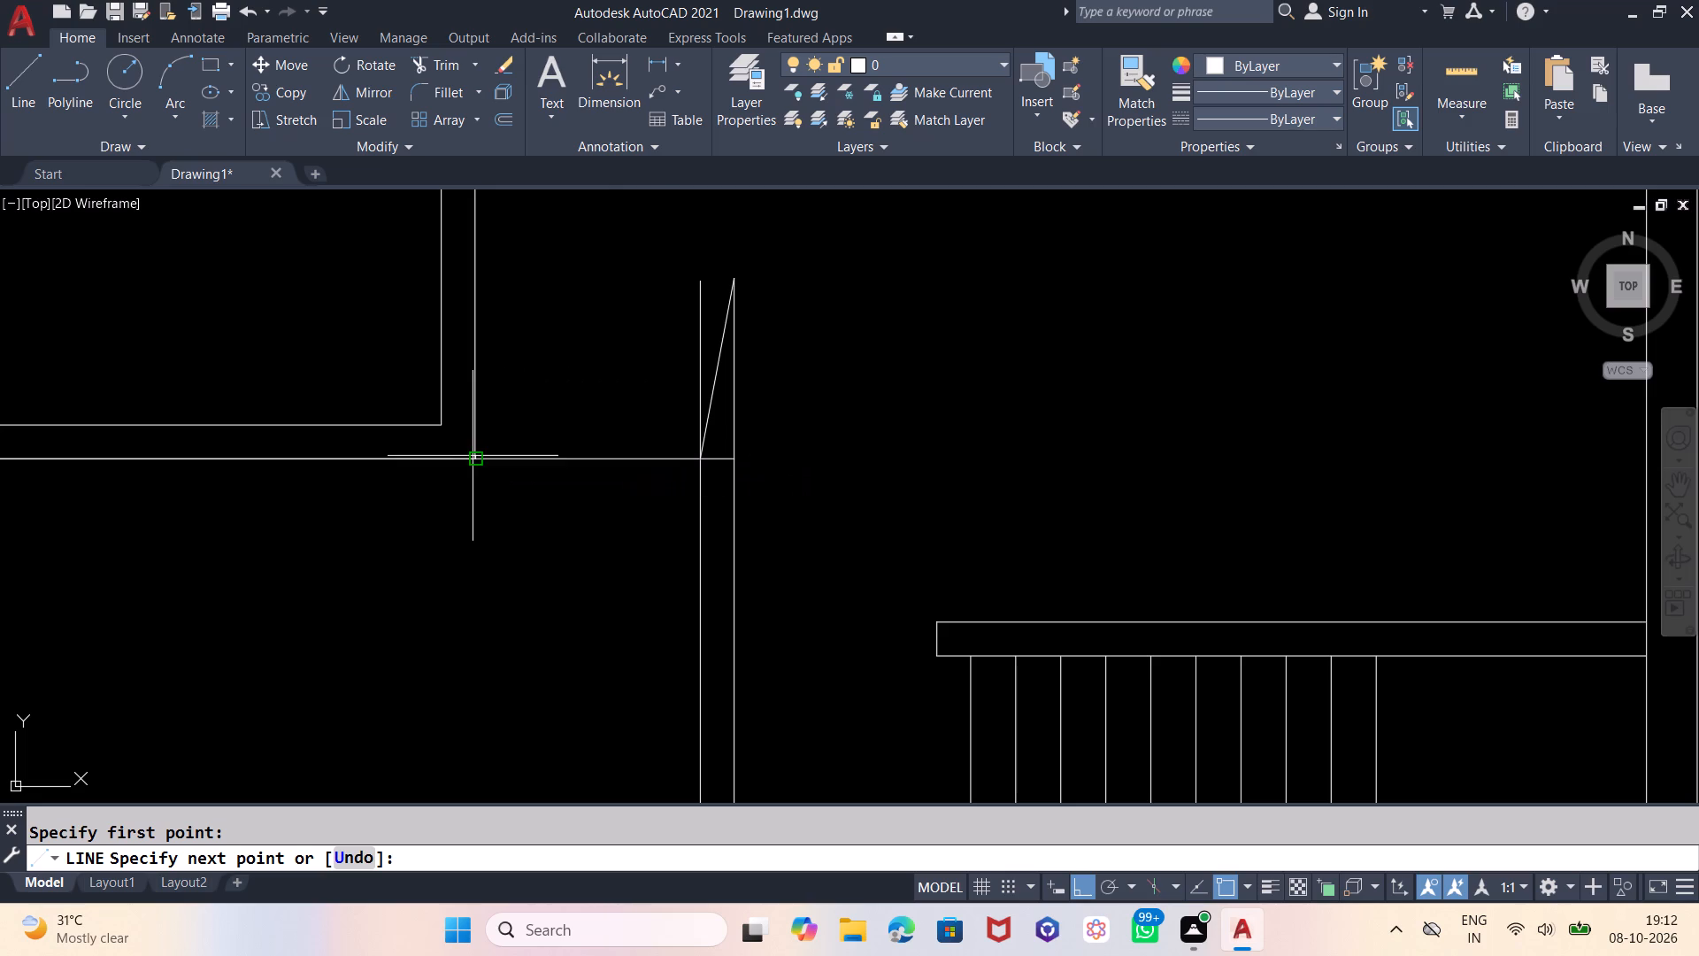
{"action": "key", "text": "Escape"}
{"action": "scroll", "coordinate": [853, 604], "scroll_direction": "down", "scroll_amount": 1}
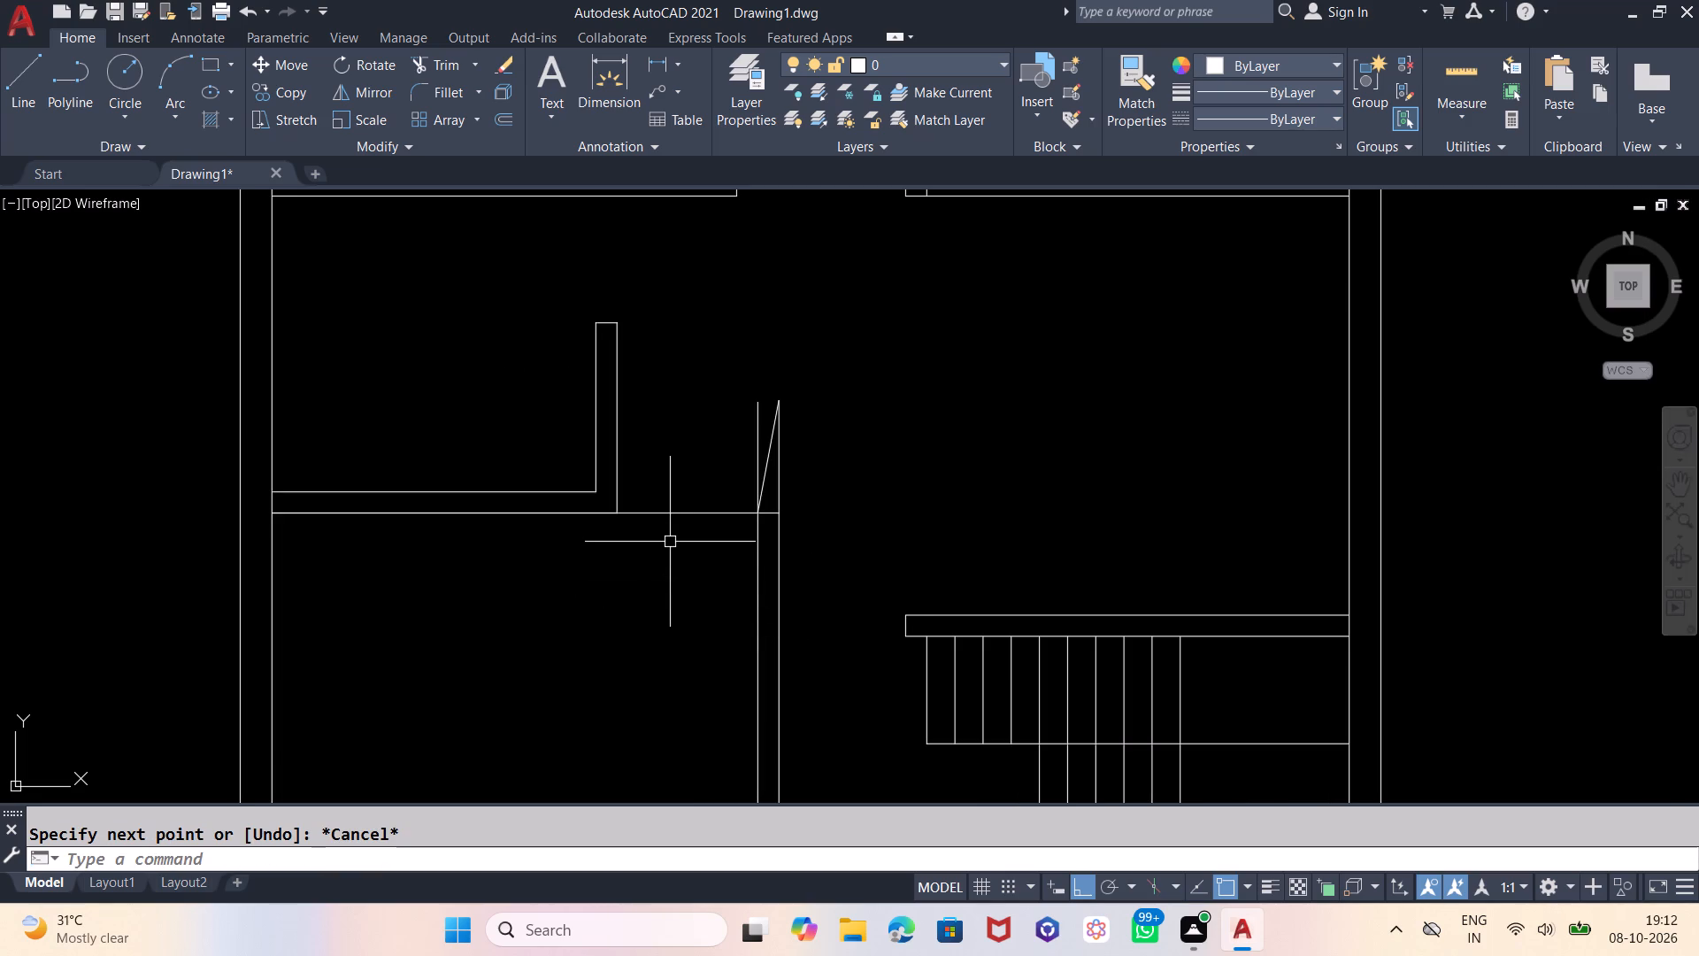
Offset the lower middle partition's left line and its upward extension 3" to the left.
{"action": "key", "text": "o"}
{"action": "key", "text": "Return"}
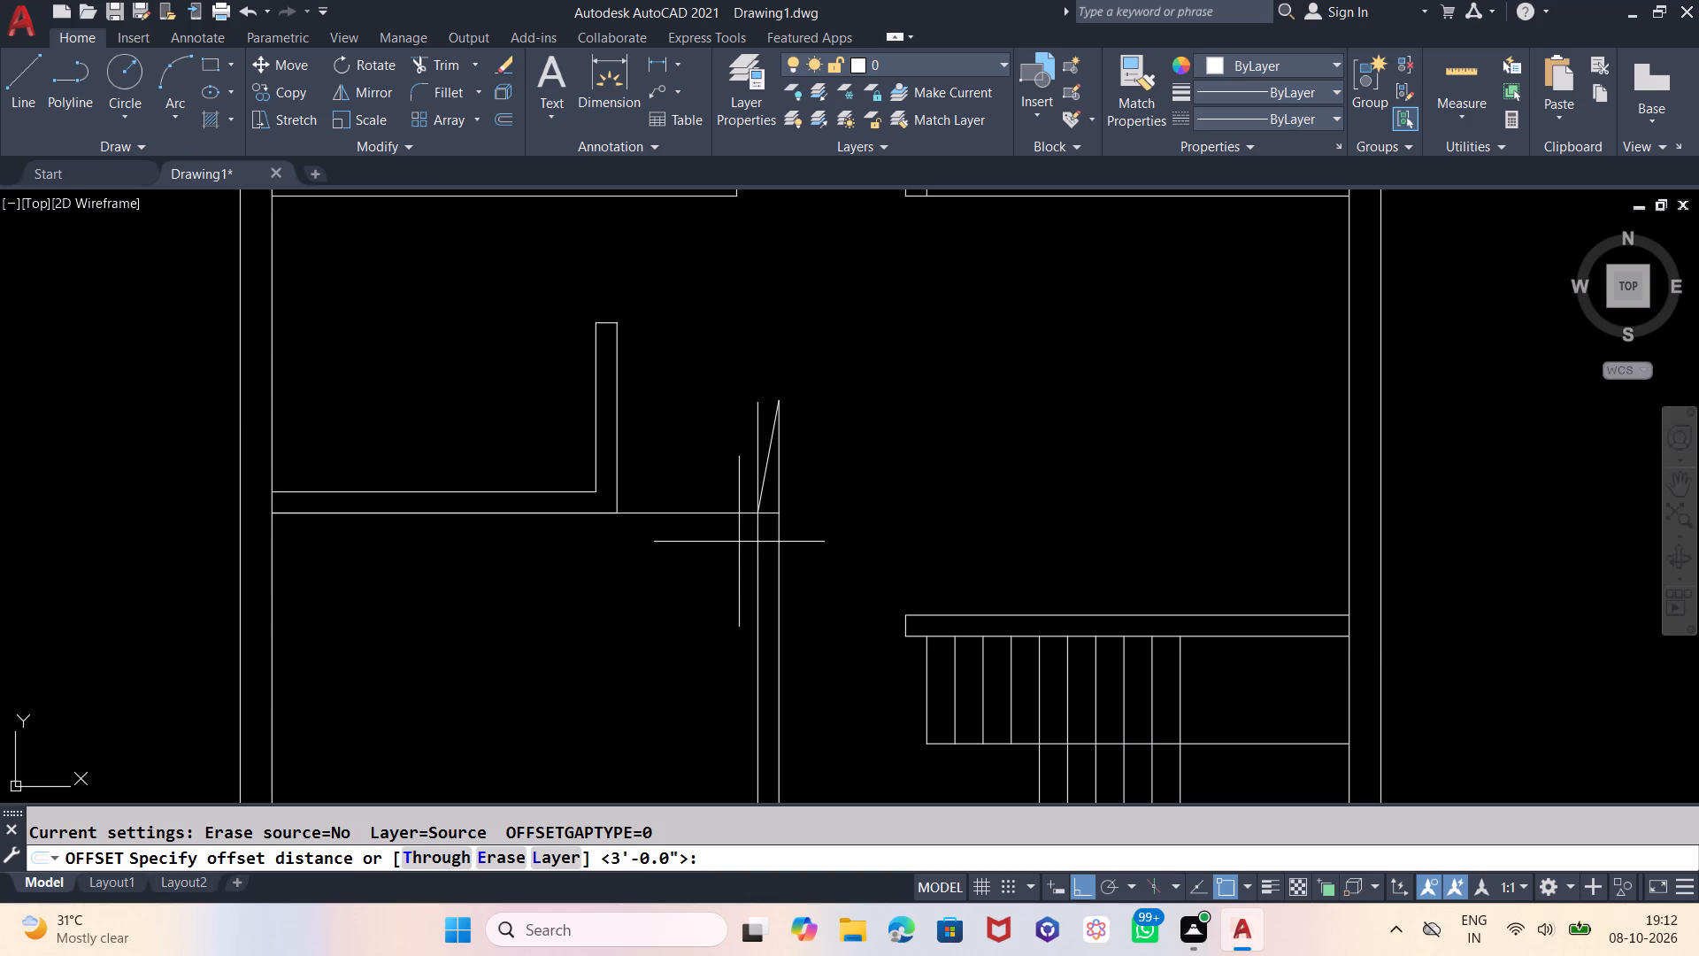
{"action": "key", "text": "3"}
{"action": "key", "text": "Return"}
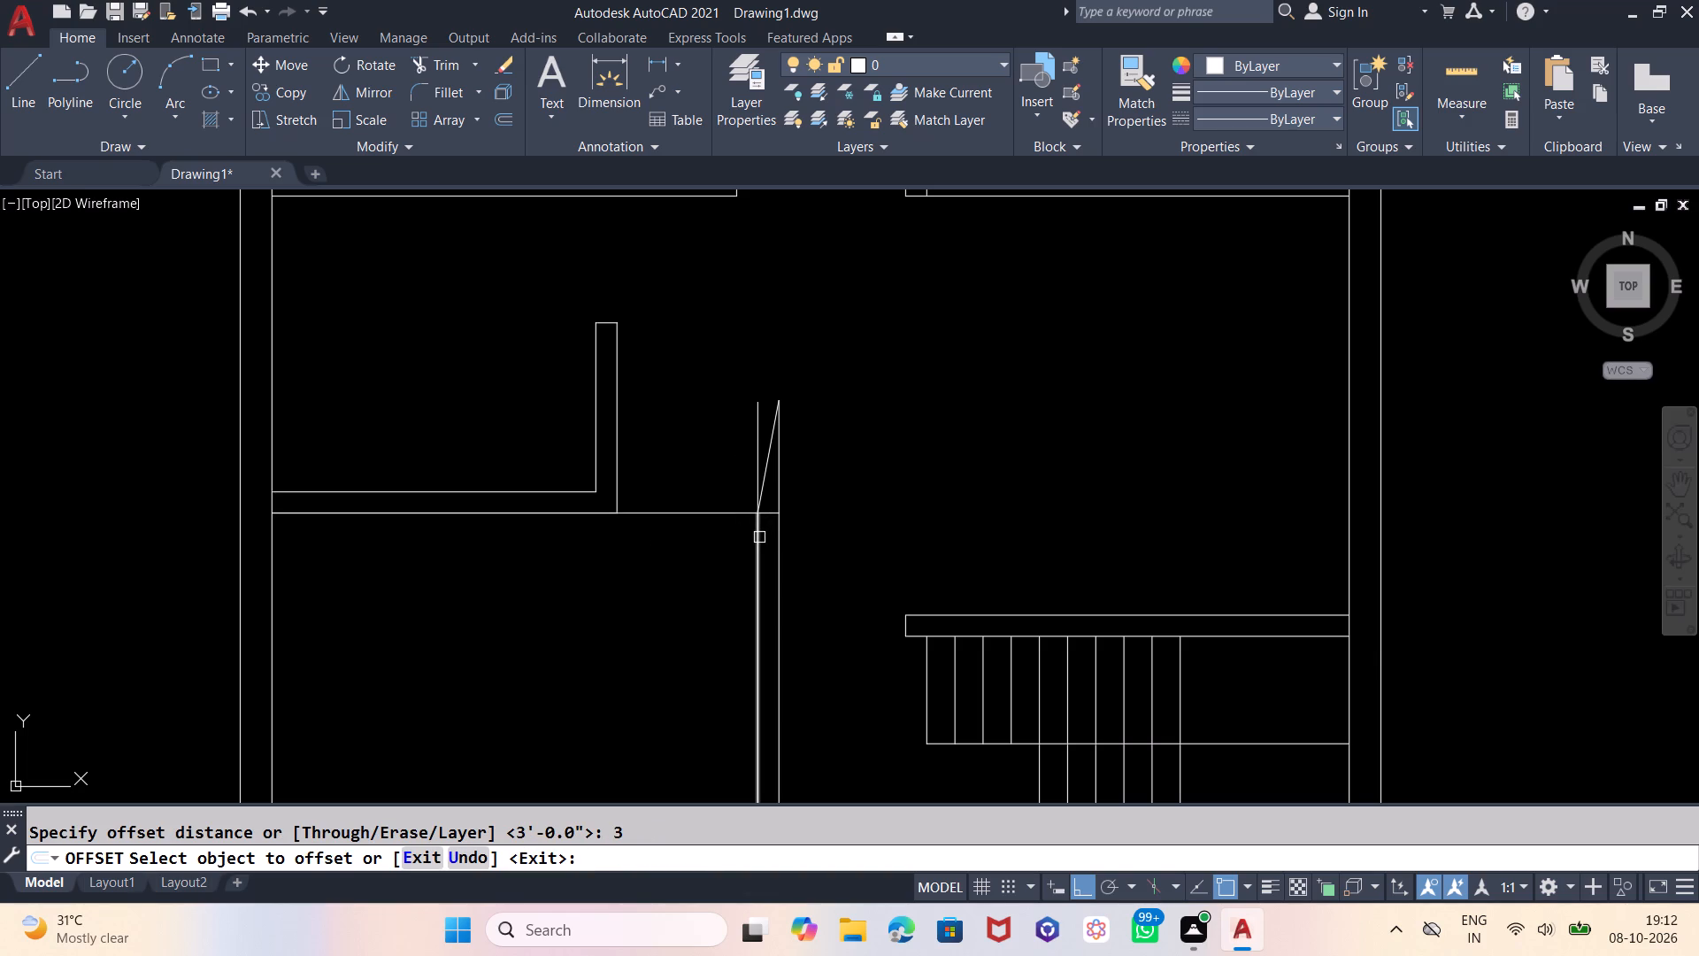
{"action": "left_click", "coordinate": [759, 537]}
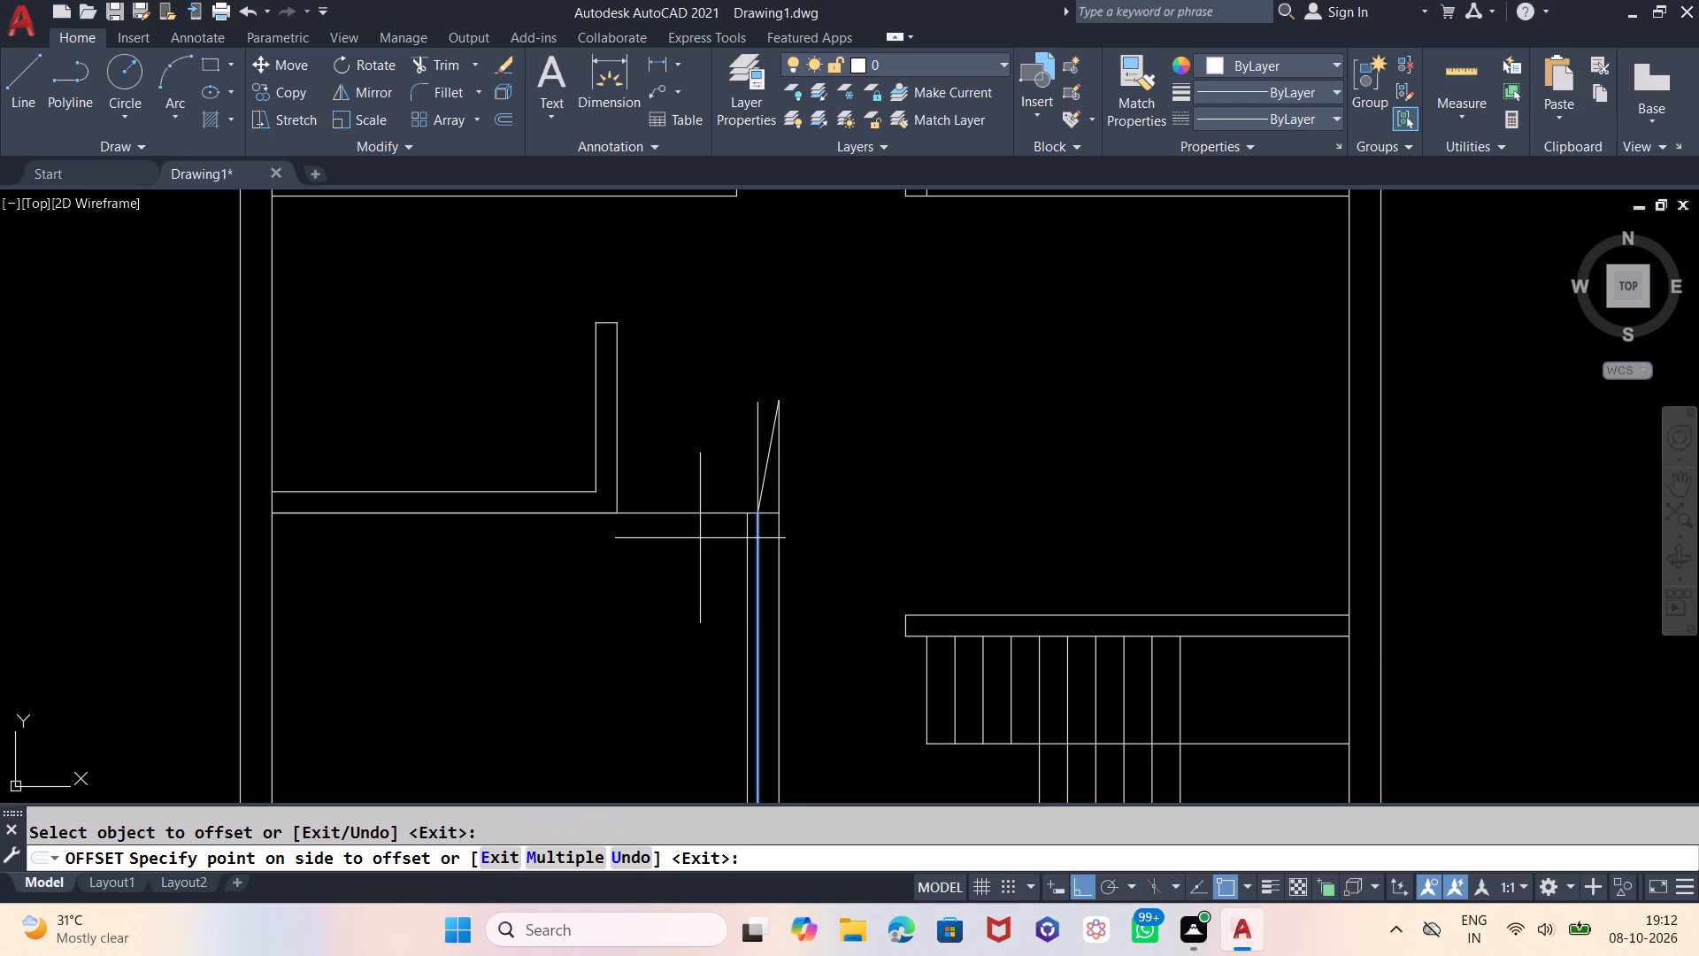
{"action": "left_click", "coordinate": [700, 538]}
{"action": "left_click", "coordinate": [757, 455]}
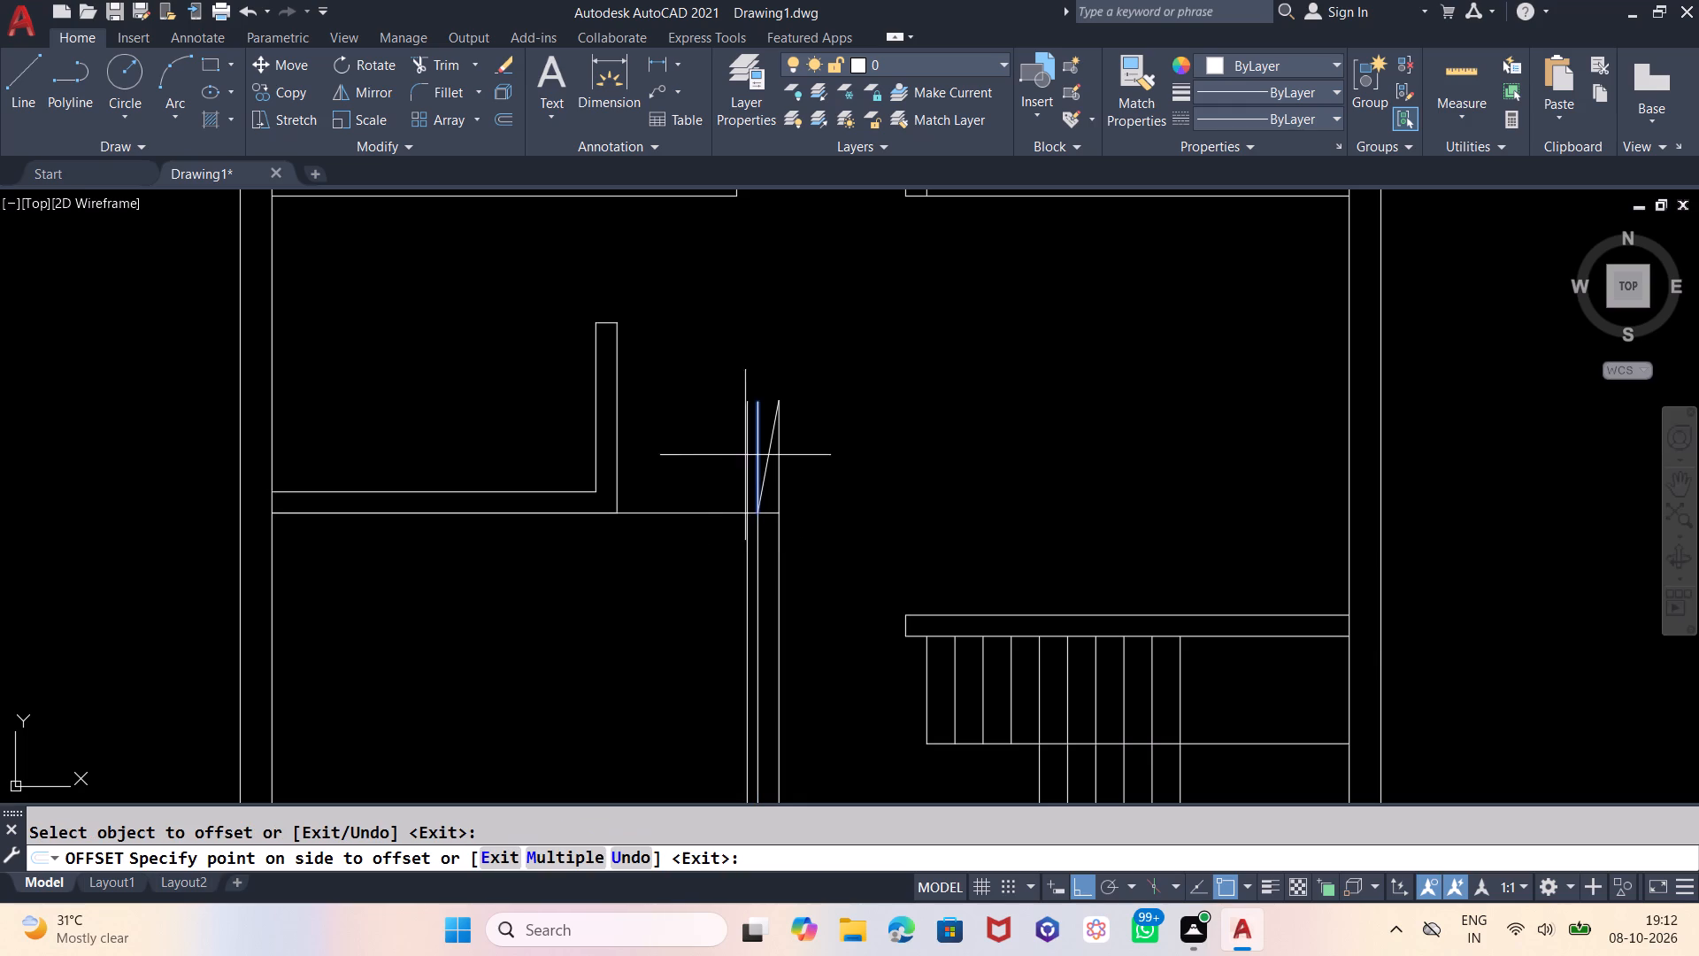
{"action": "left_click", "coordinate": [711, 455]}
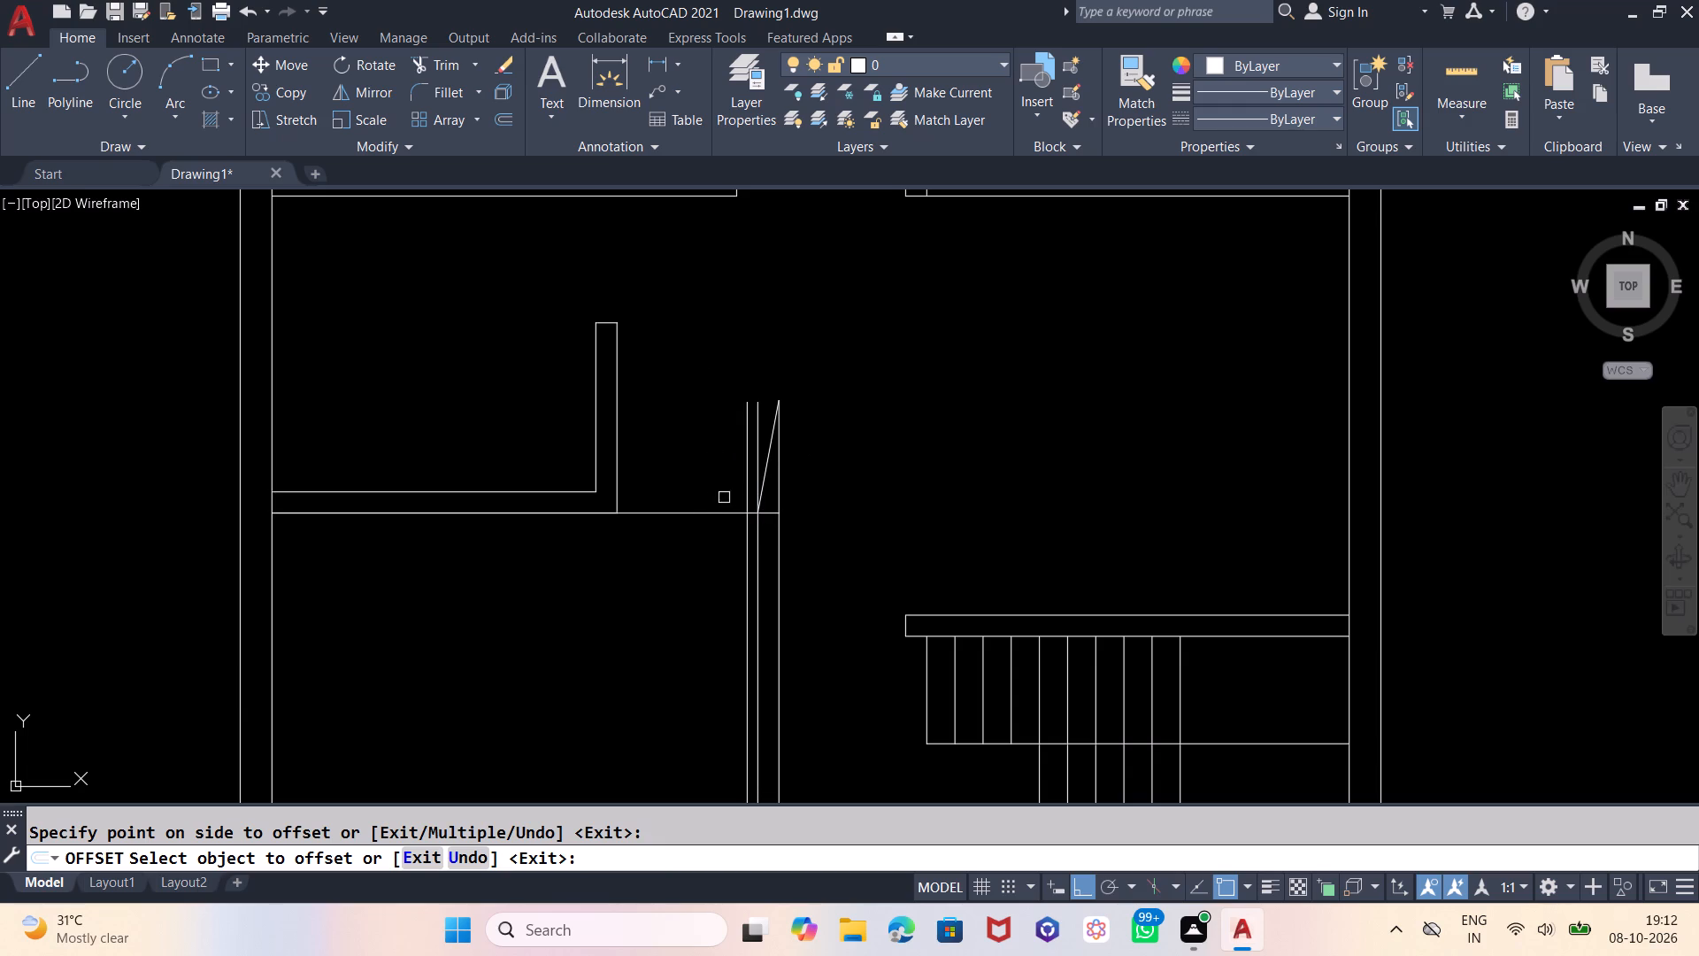
{"action": "key", "text": "Escape"}
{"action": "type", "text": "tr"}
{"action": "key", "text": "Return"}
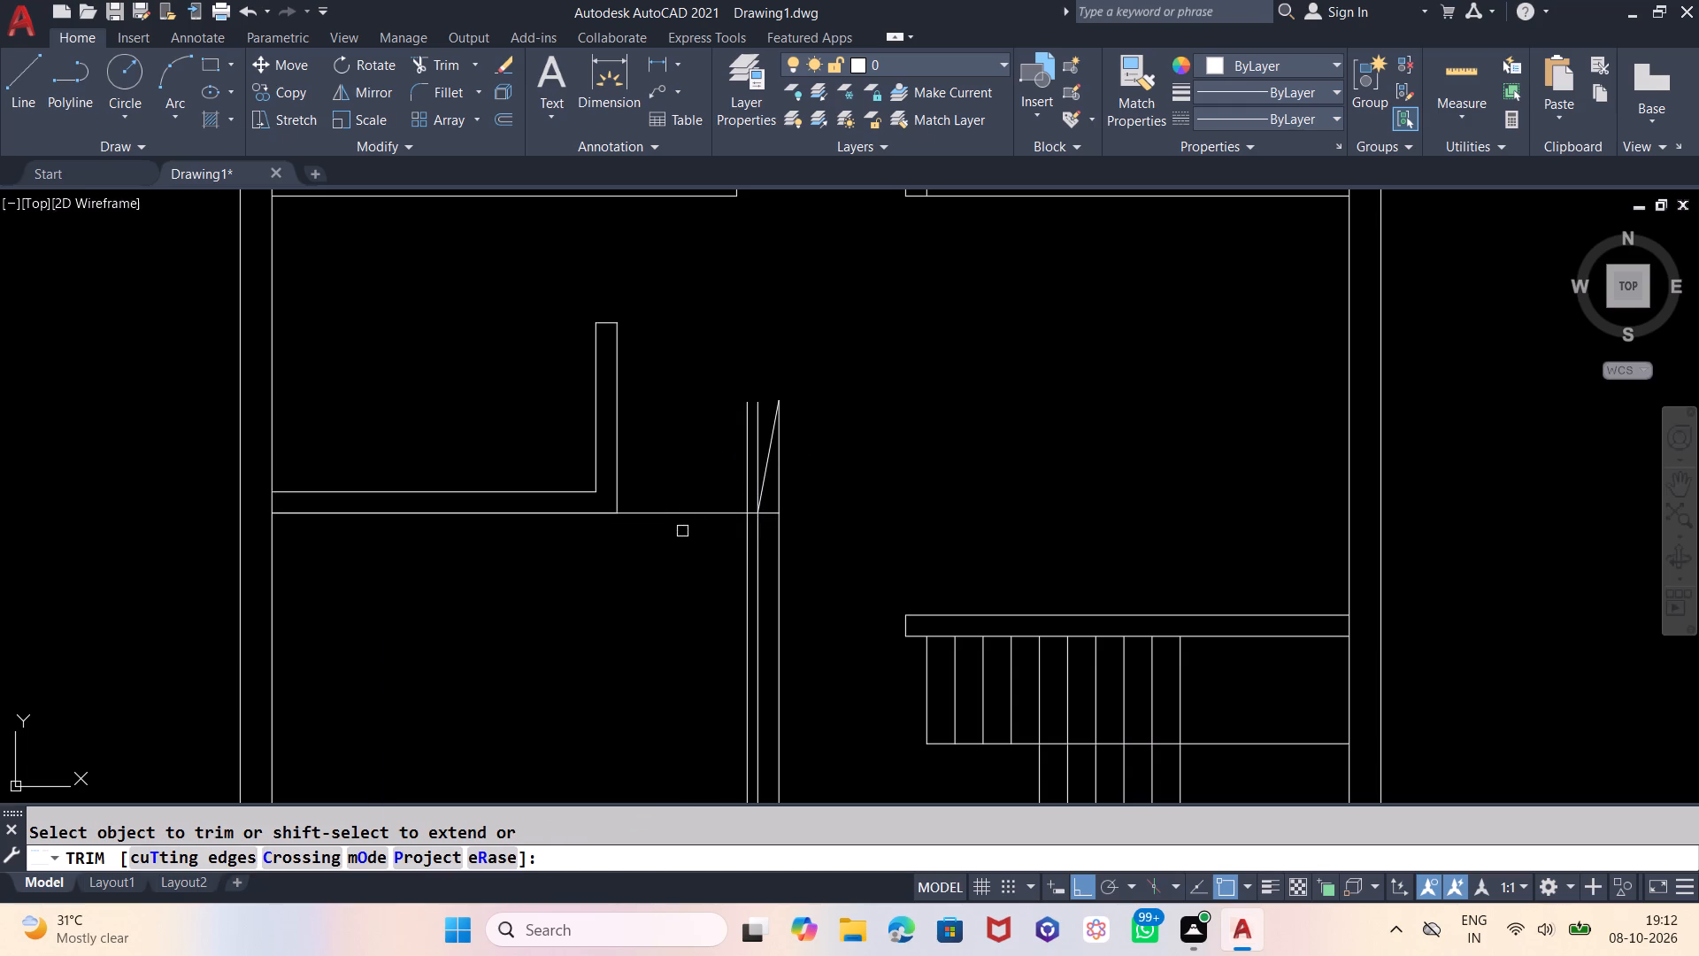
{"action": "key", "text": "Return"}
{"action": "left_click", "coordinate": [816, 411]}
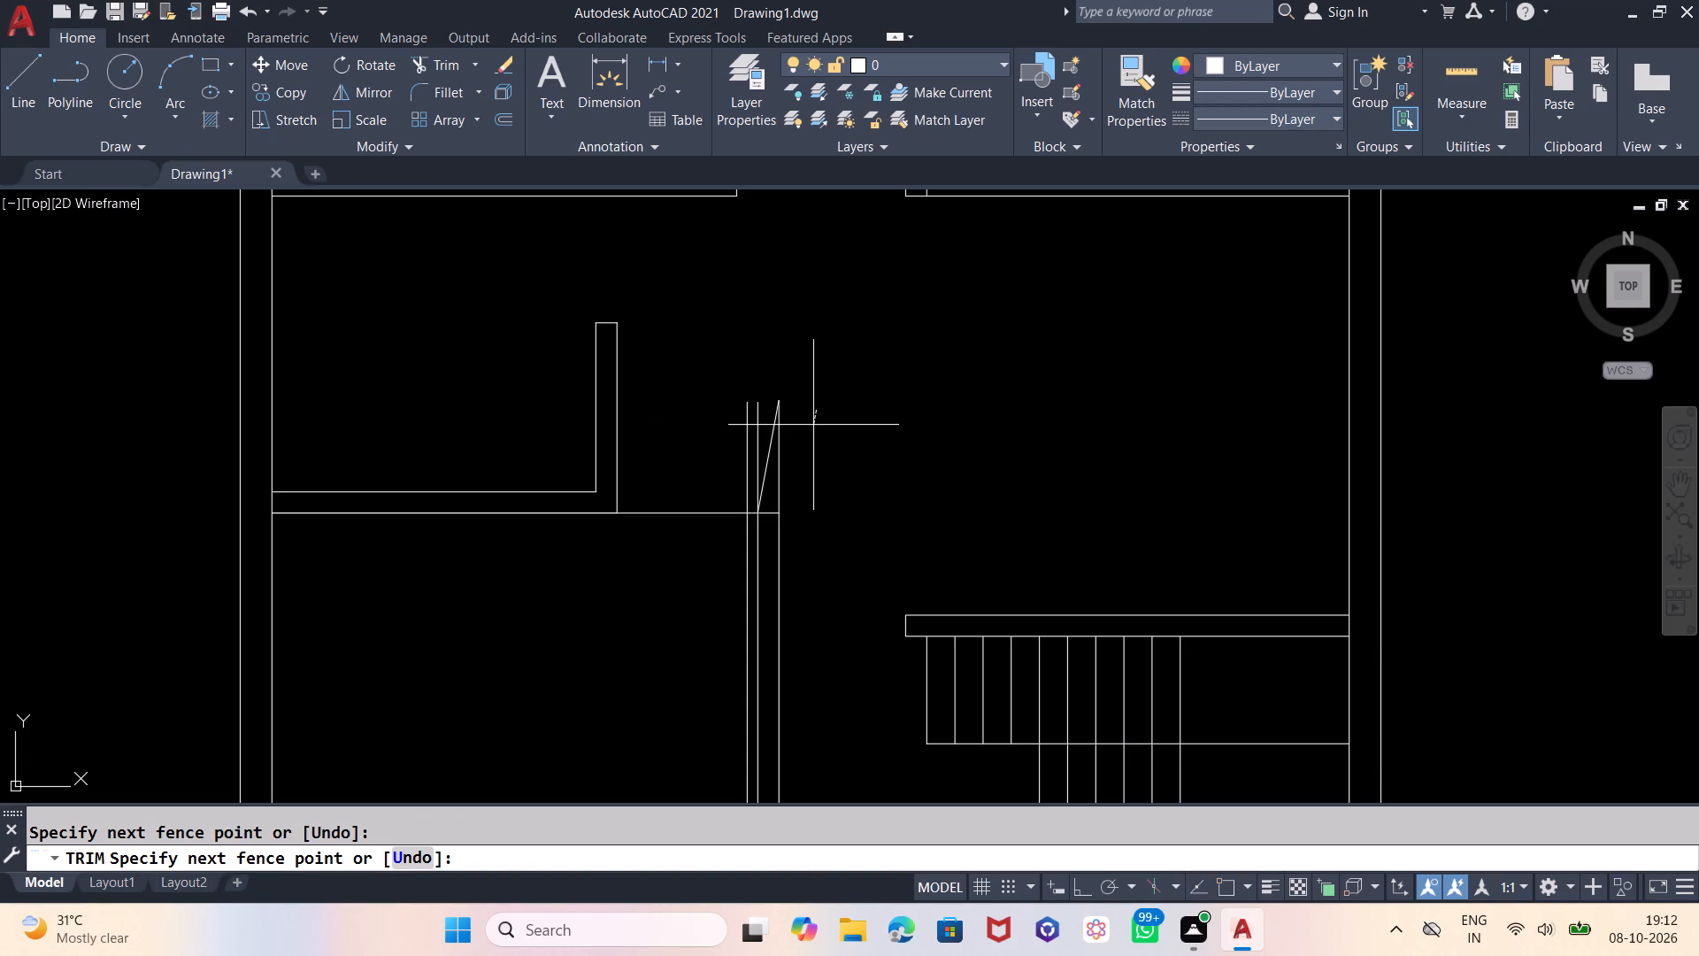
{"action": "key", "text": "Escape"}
Trim away the 3" offset line below the horizontal connecting line and the diagonal between the partition's upward extensions.
{"action": "type", "text": "tr"}
{"action": "key", "text": "Return"}
{"action": "key", "text": "Return"}
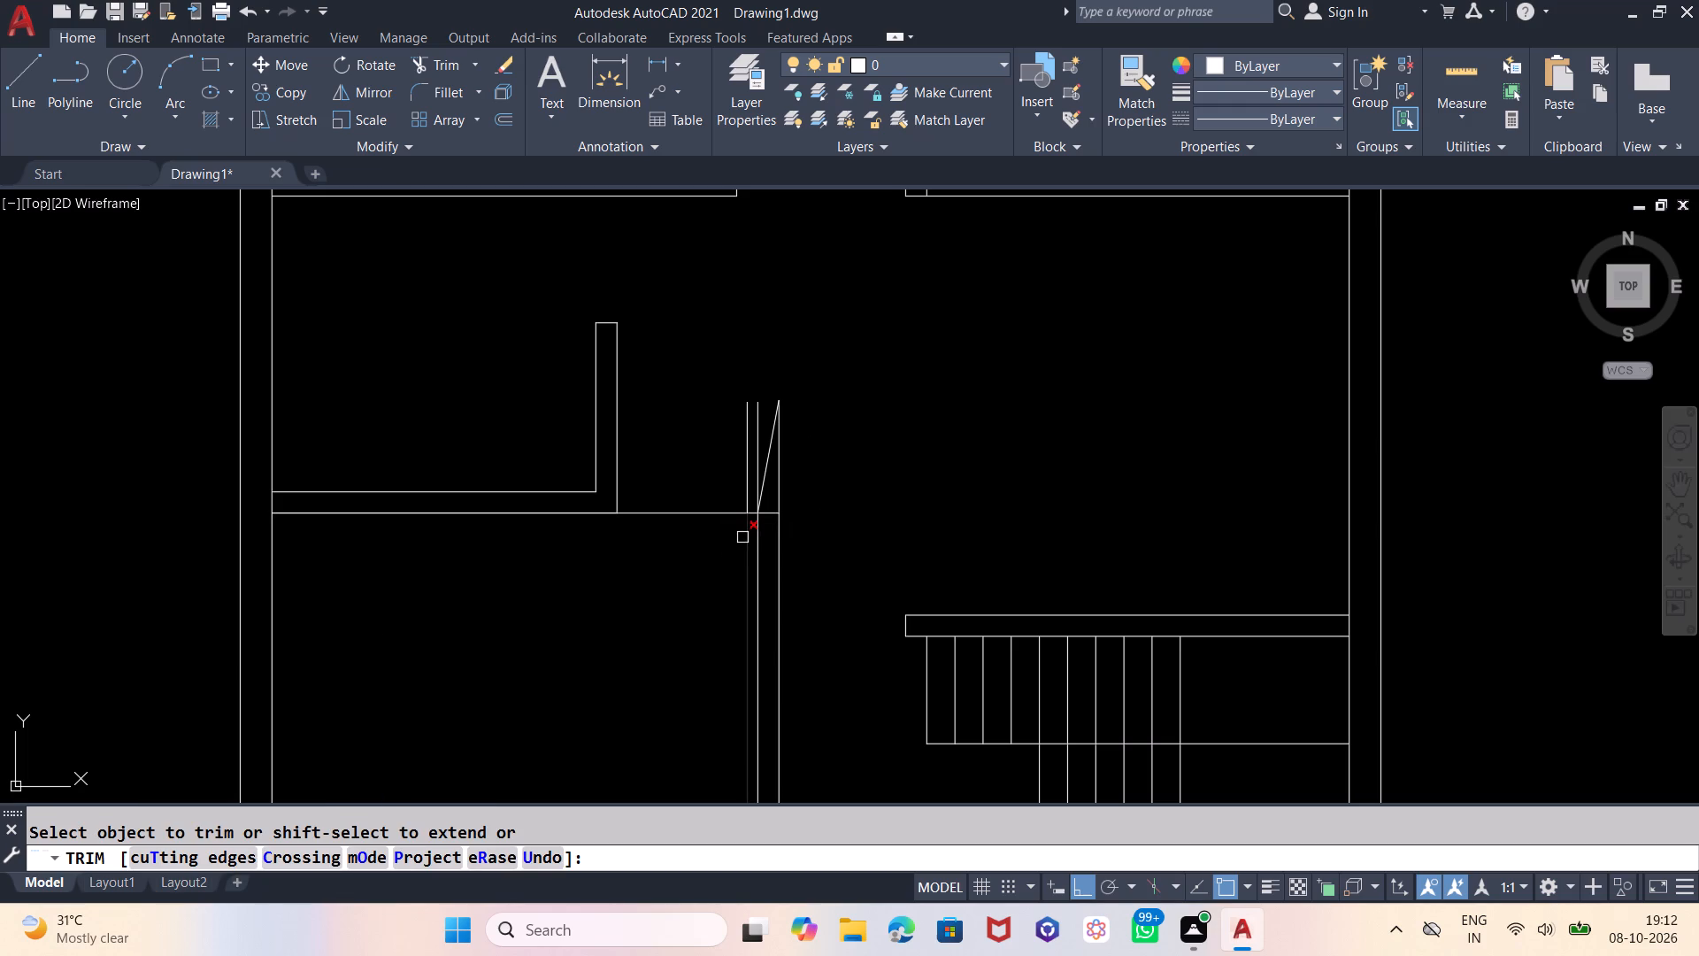
{"action": "left_click", "coordinate": [743, 537]}
{"action": "scroll", "coordinate": [754, 521], "scroll_direction": "up", "scroll_amount": 2}
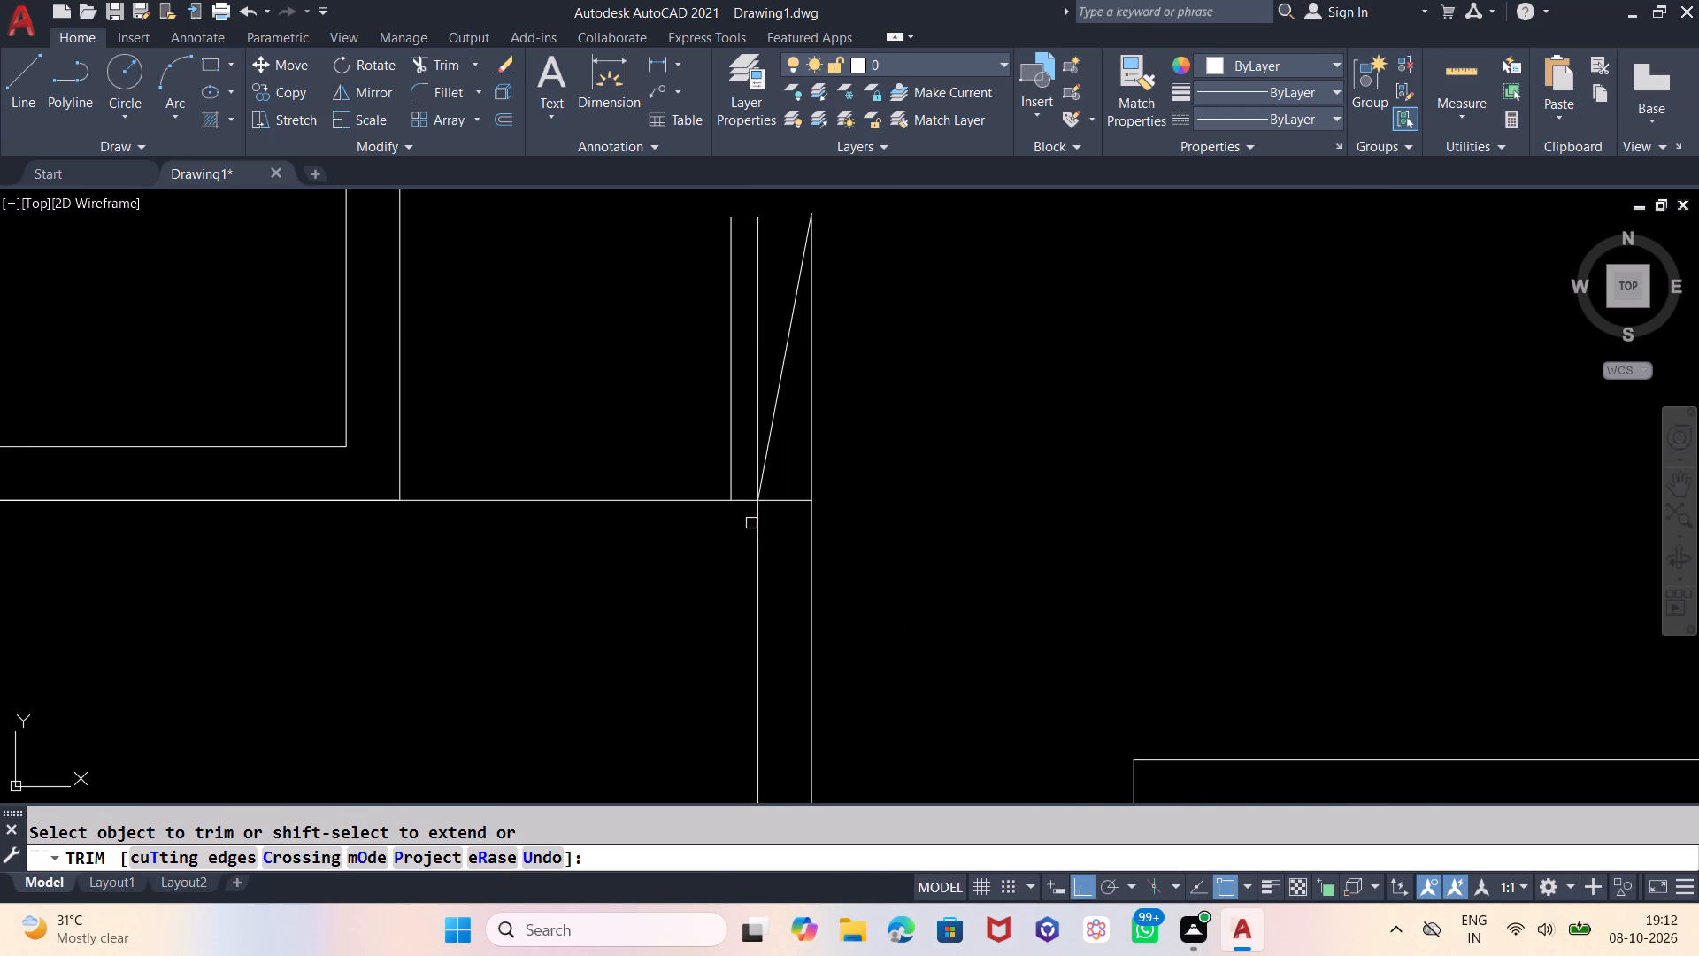
{"action": "scroll", "coordinate": [734, 485], "scroll_direction": "up", "scroll_amount": 3}
{"action": "scroll", "coordinate": [761, 683], "scroll_direction": "down", "scroll_amount": 1}
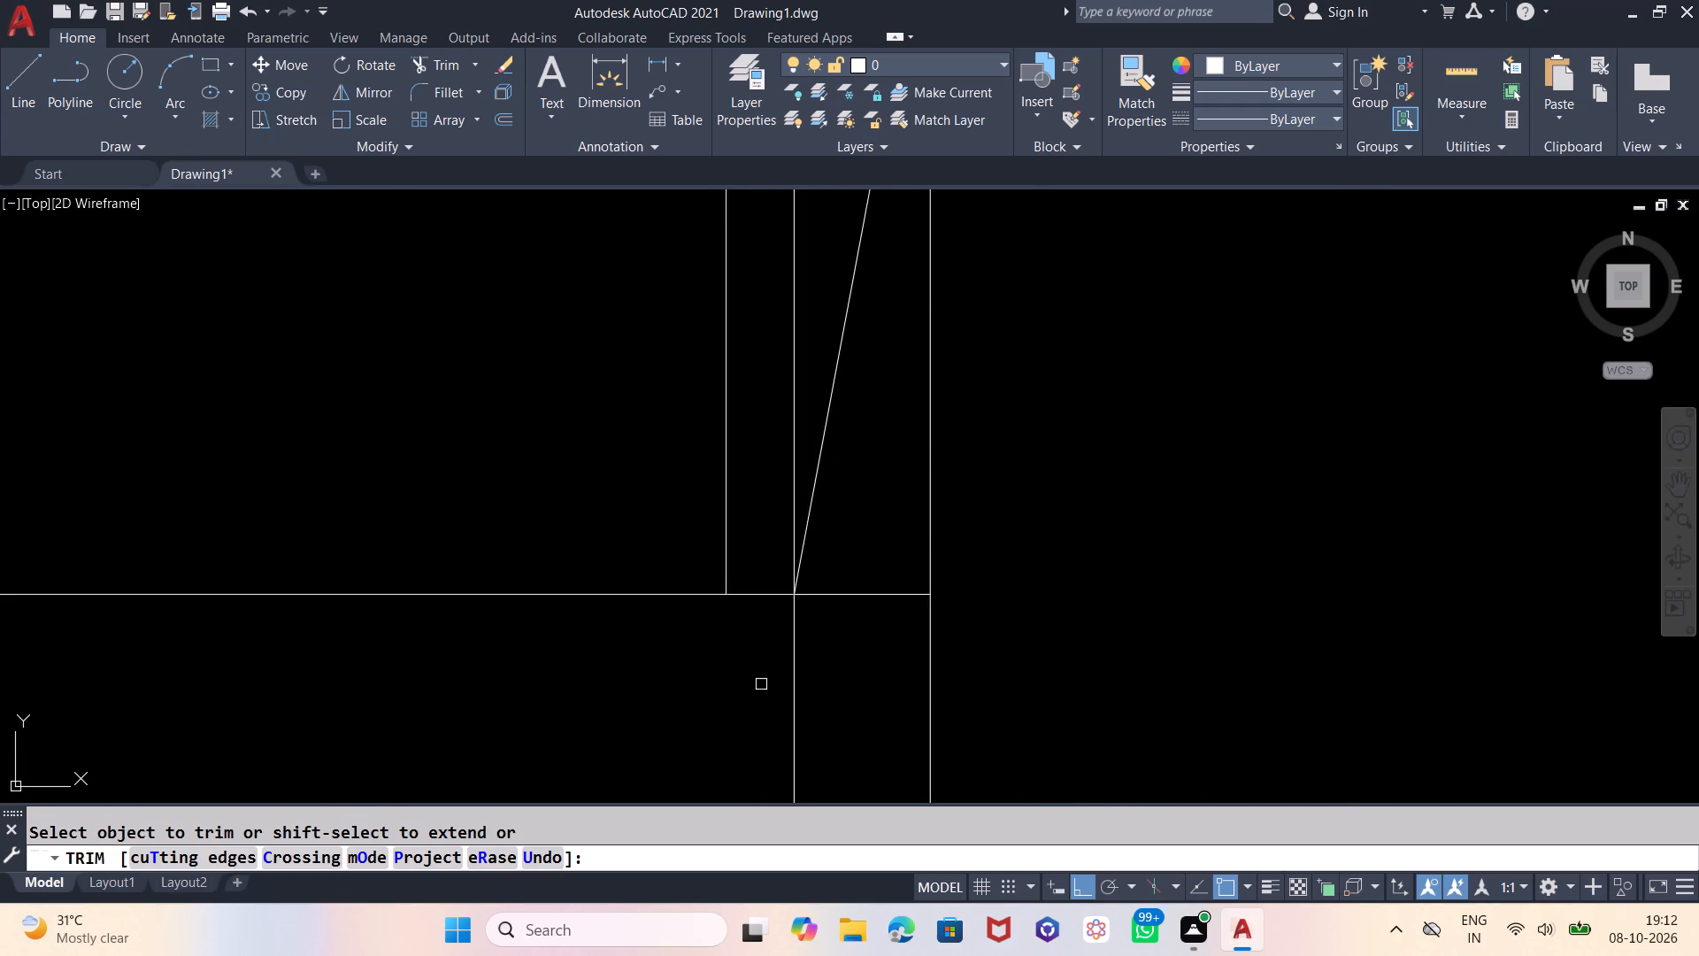
{"action": "scroll", "coordinate": [762, 686], "scroll_direction": "down", "scroll_amount": 1}
{"action": "left_click", "coordinate": [812, 487]}
{"action": "scroll", "coordinate": [947, 706], "scroll_direction": "down", "scroll_amount": 1}
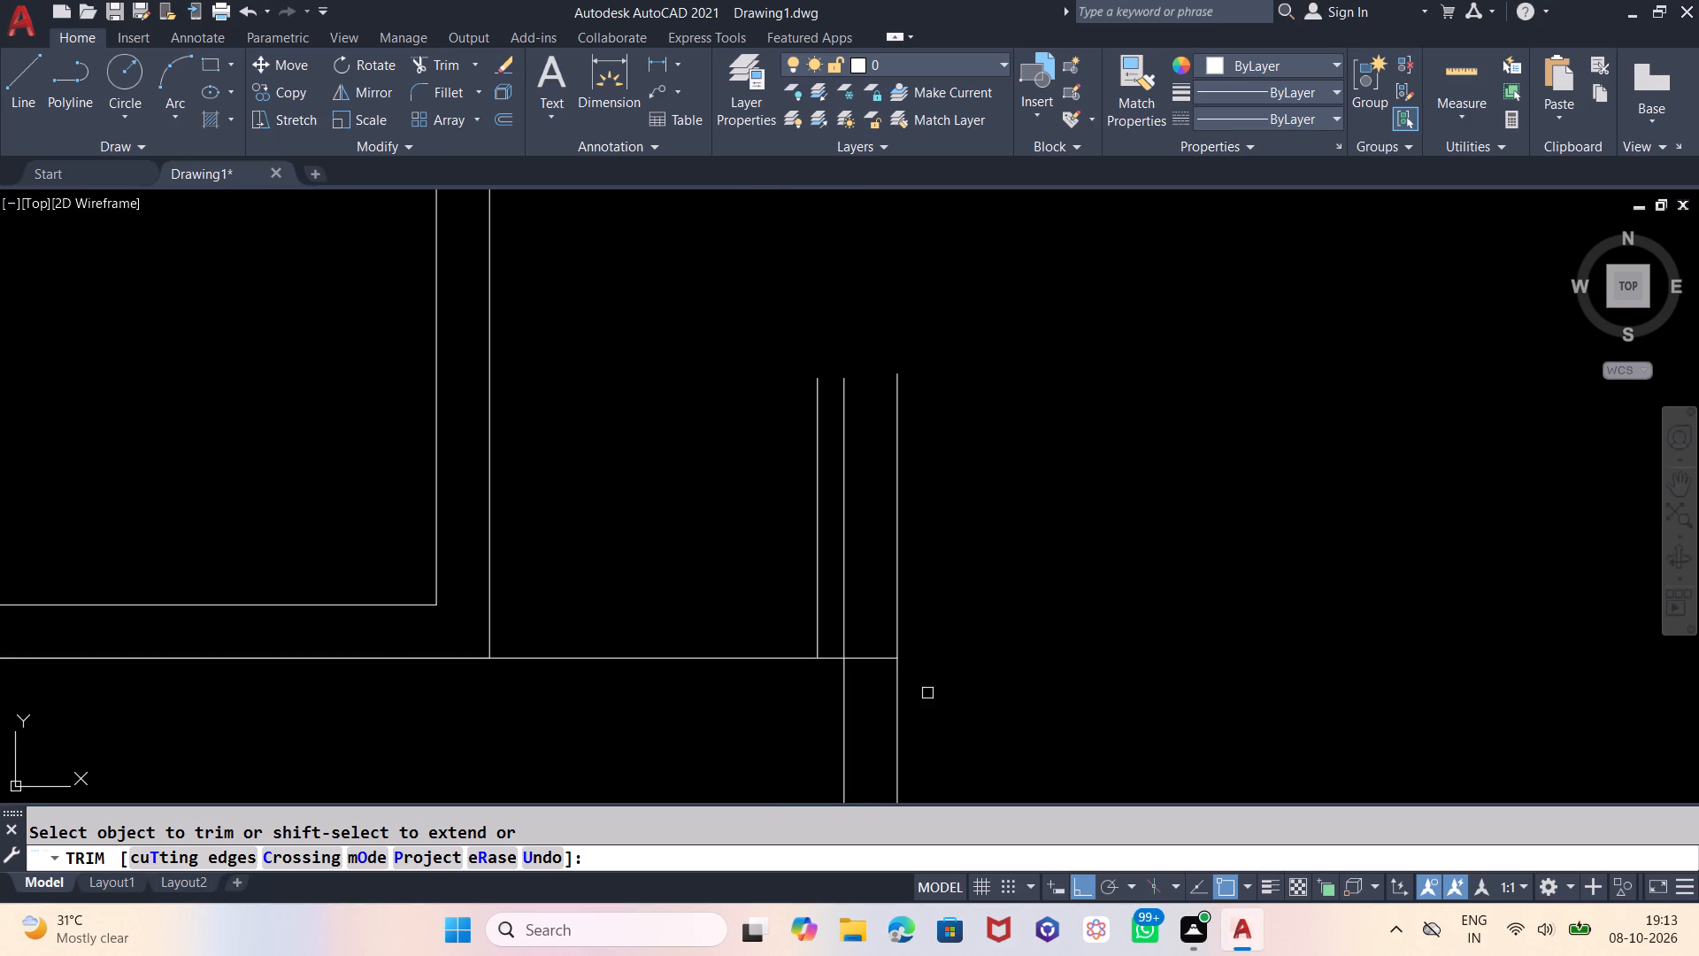
{"action": "scroll", "coordinate": [819, 544], "scroll_direction": "down", "scroll_amount": 1}
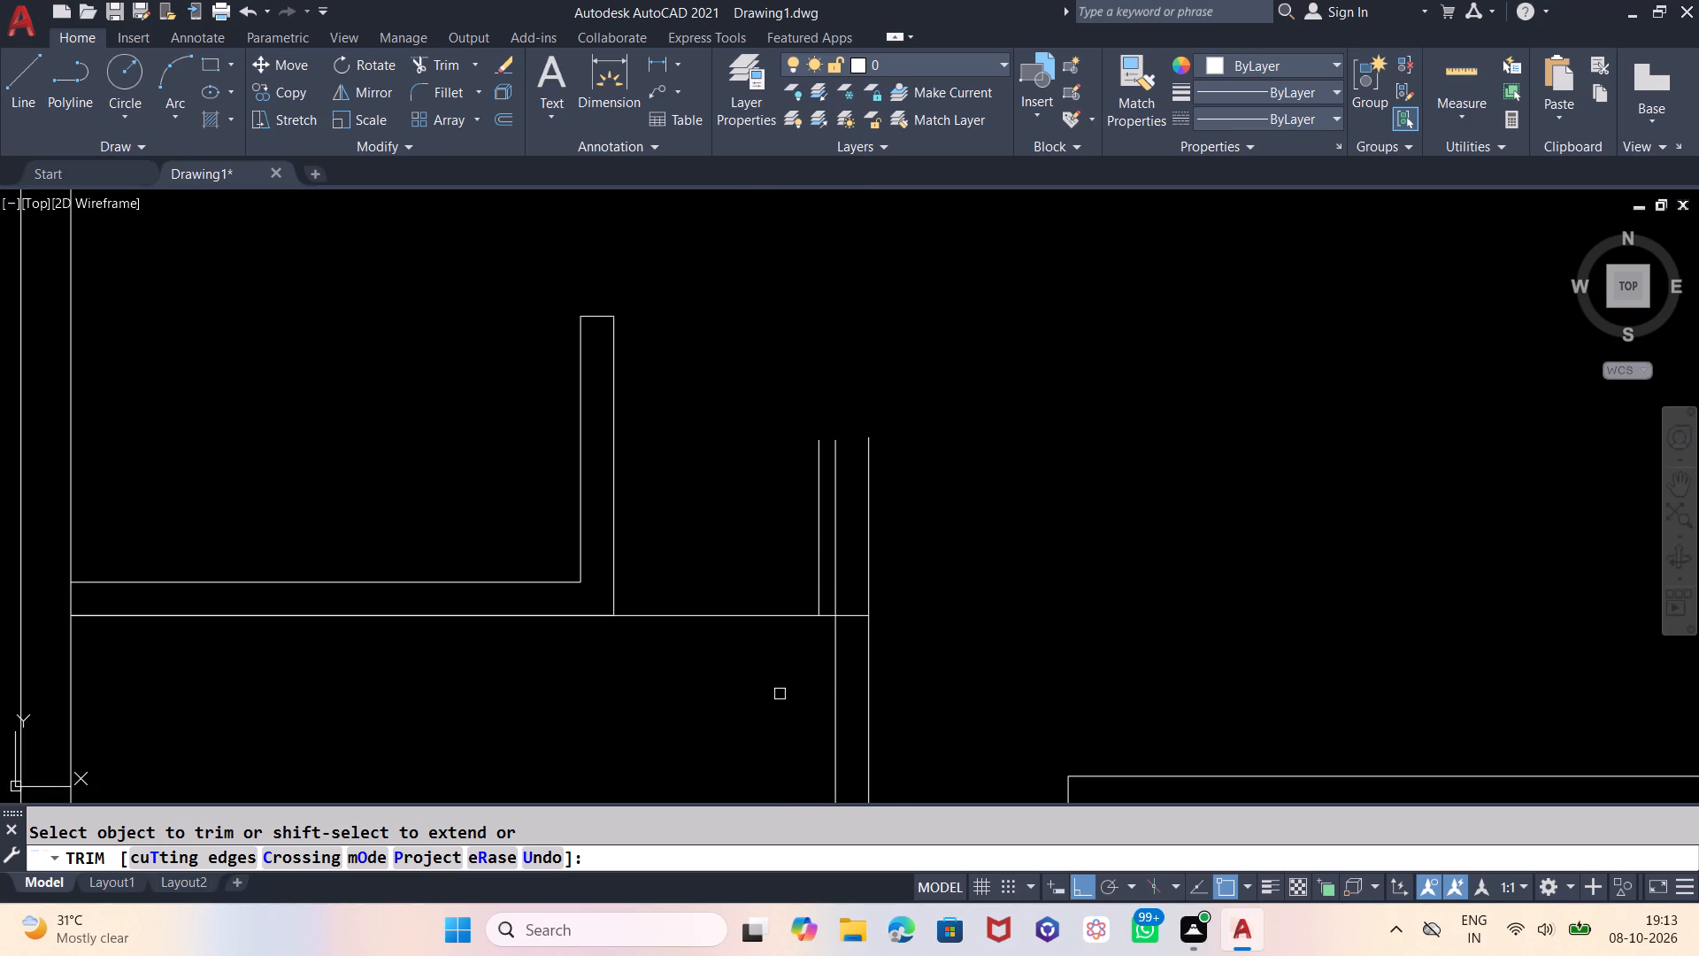
{"action": "key", "text": "Escape"}
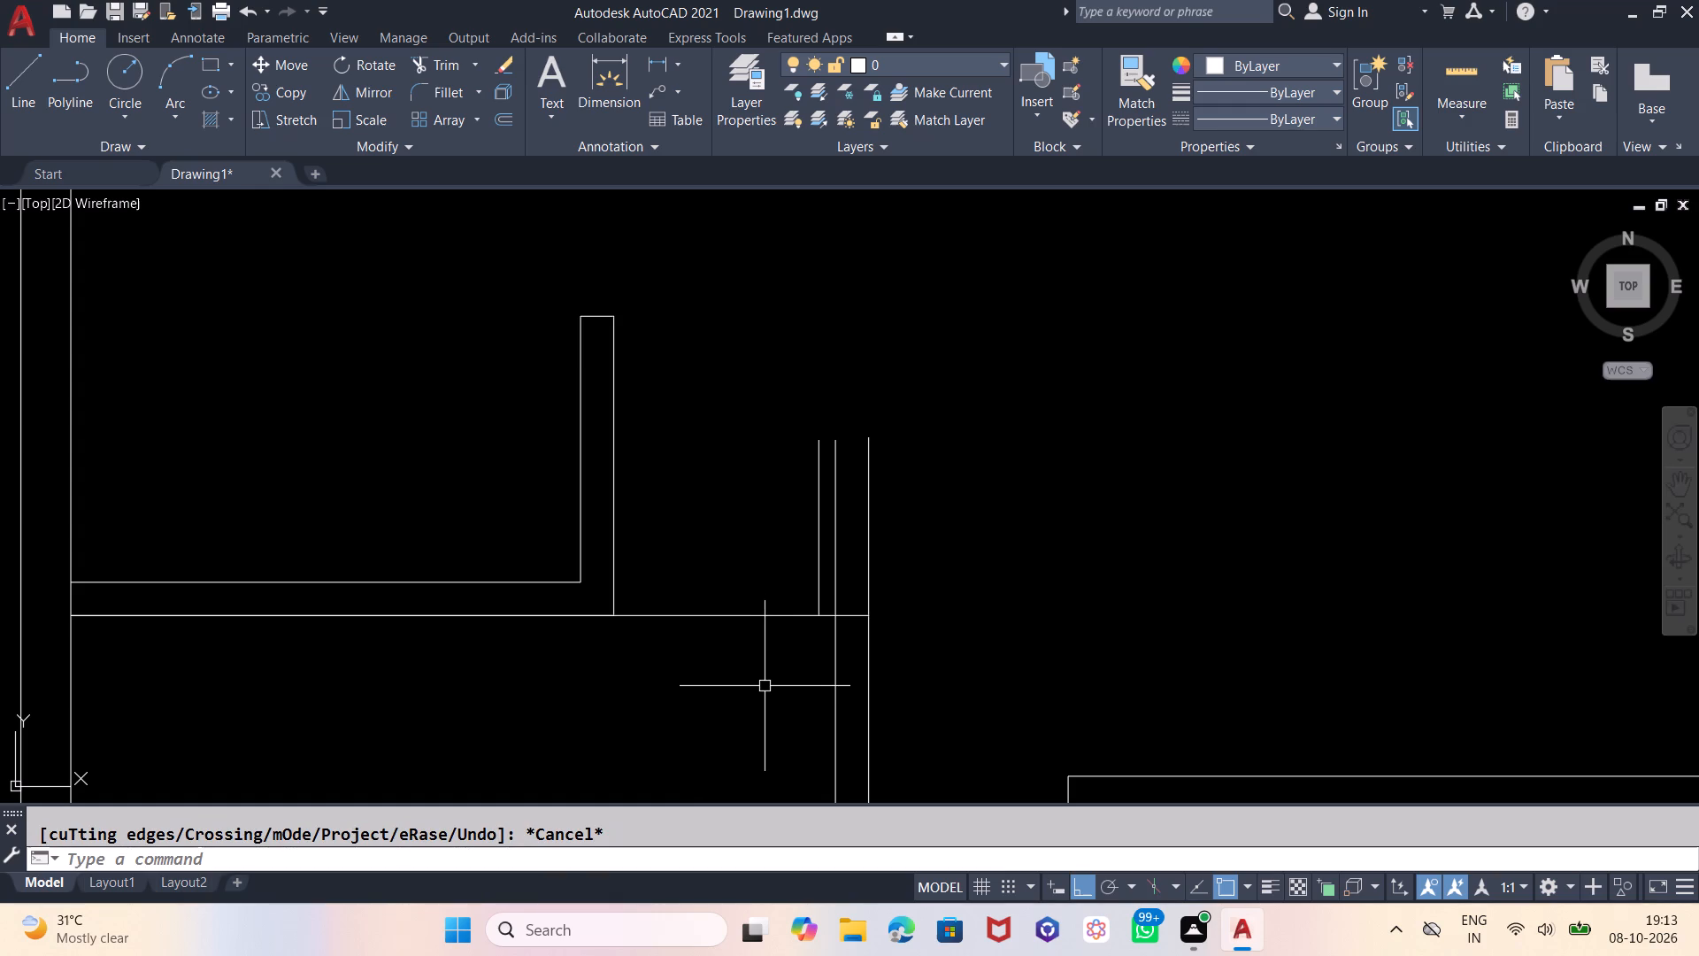
Offset the horizontal connecting line between the small left room and the middle partition 6" upward.
{"action": "key", "text": "o"}
{"action": "key", "text": "Return"}
{"action": "key", "text": "9"}
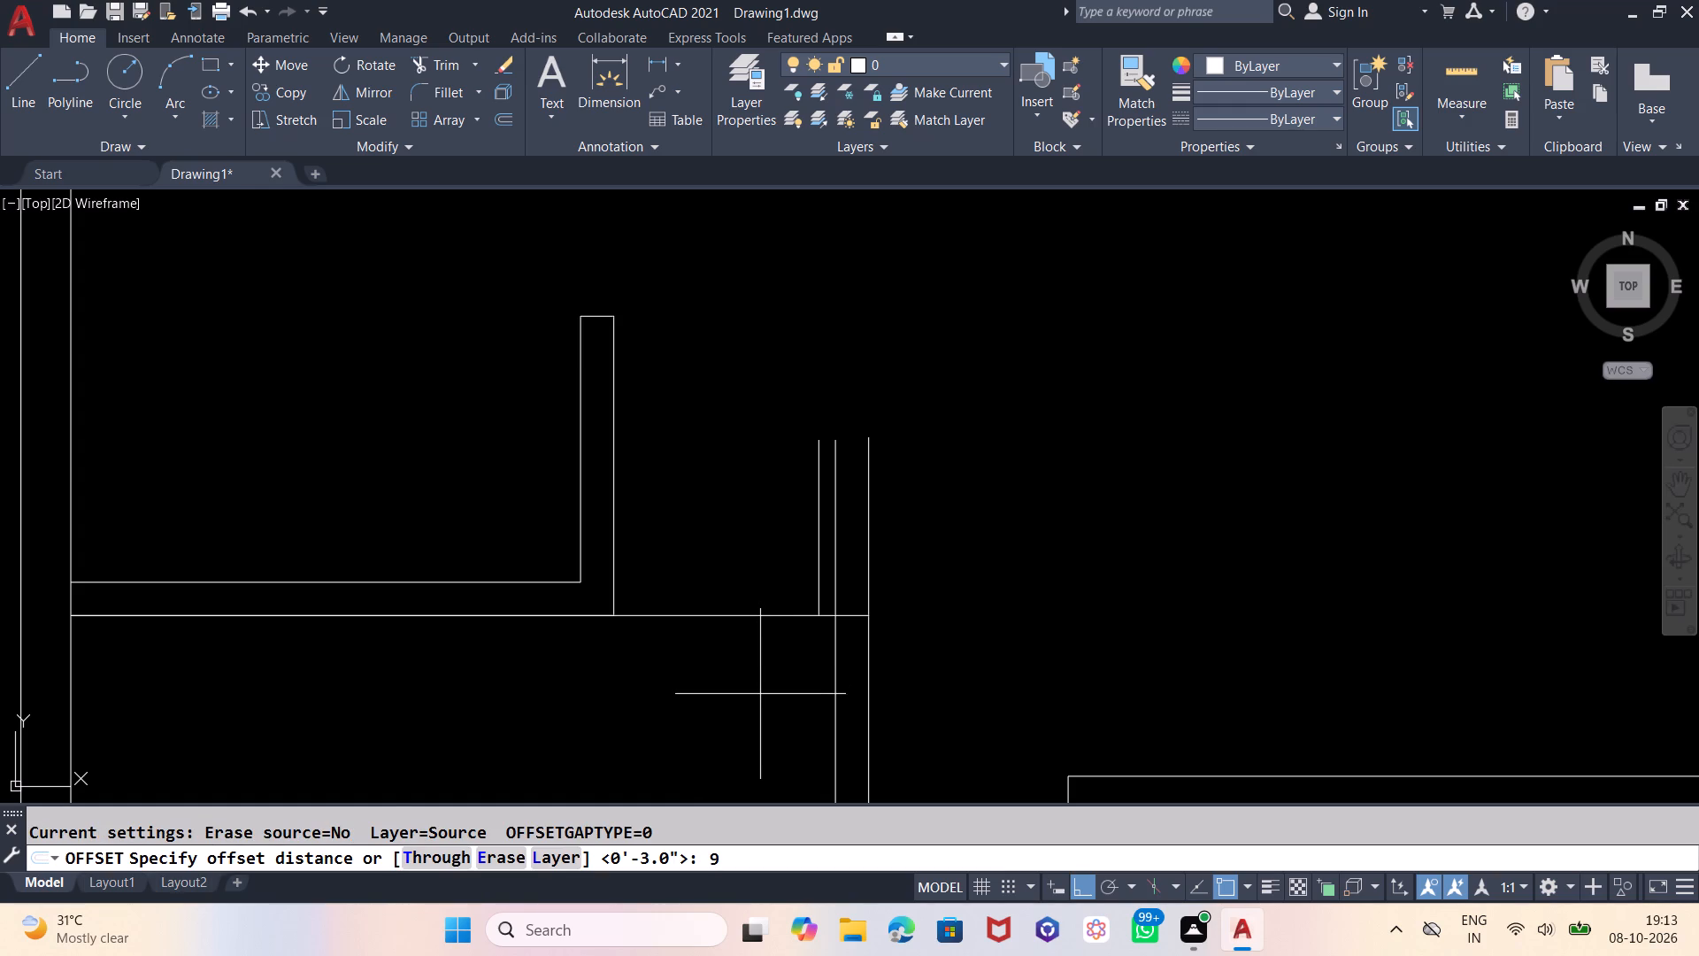
{"action": "key", "text": "BackSpace"}
{"action": "key", "text": "6"}
{"action": "key", "text": "Return"}
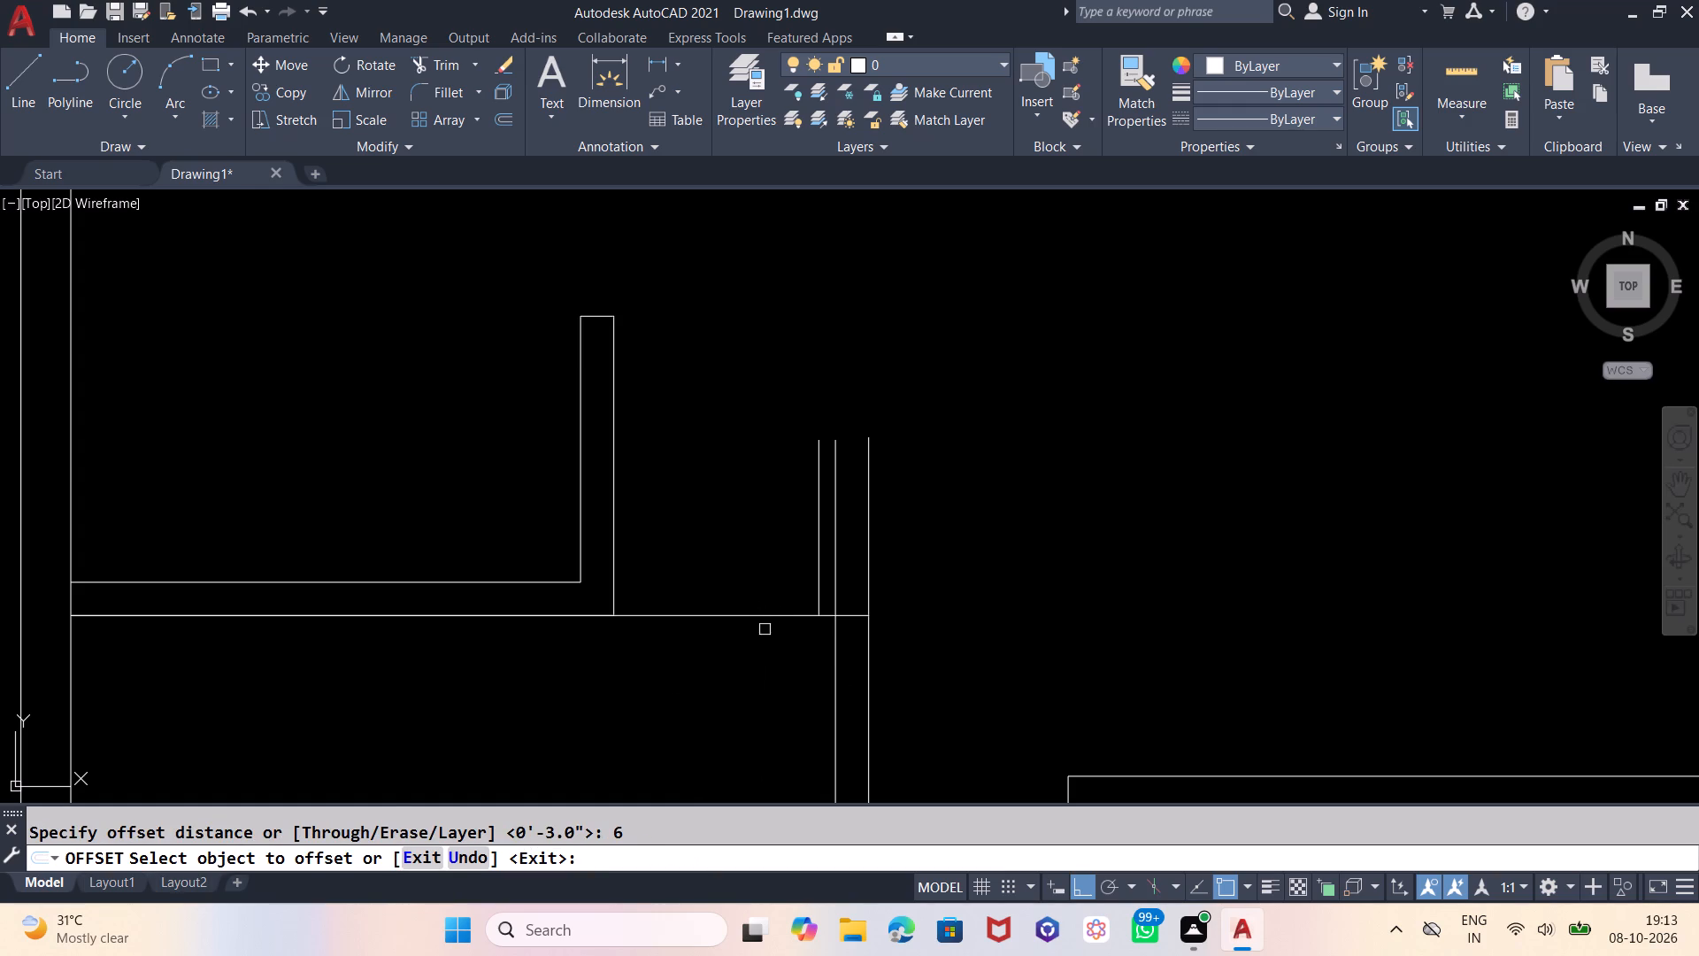
{"action": "left_click", "coordinate": [769, 613]}
{"action": "left_click", "coordinate": [769, 550]}
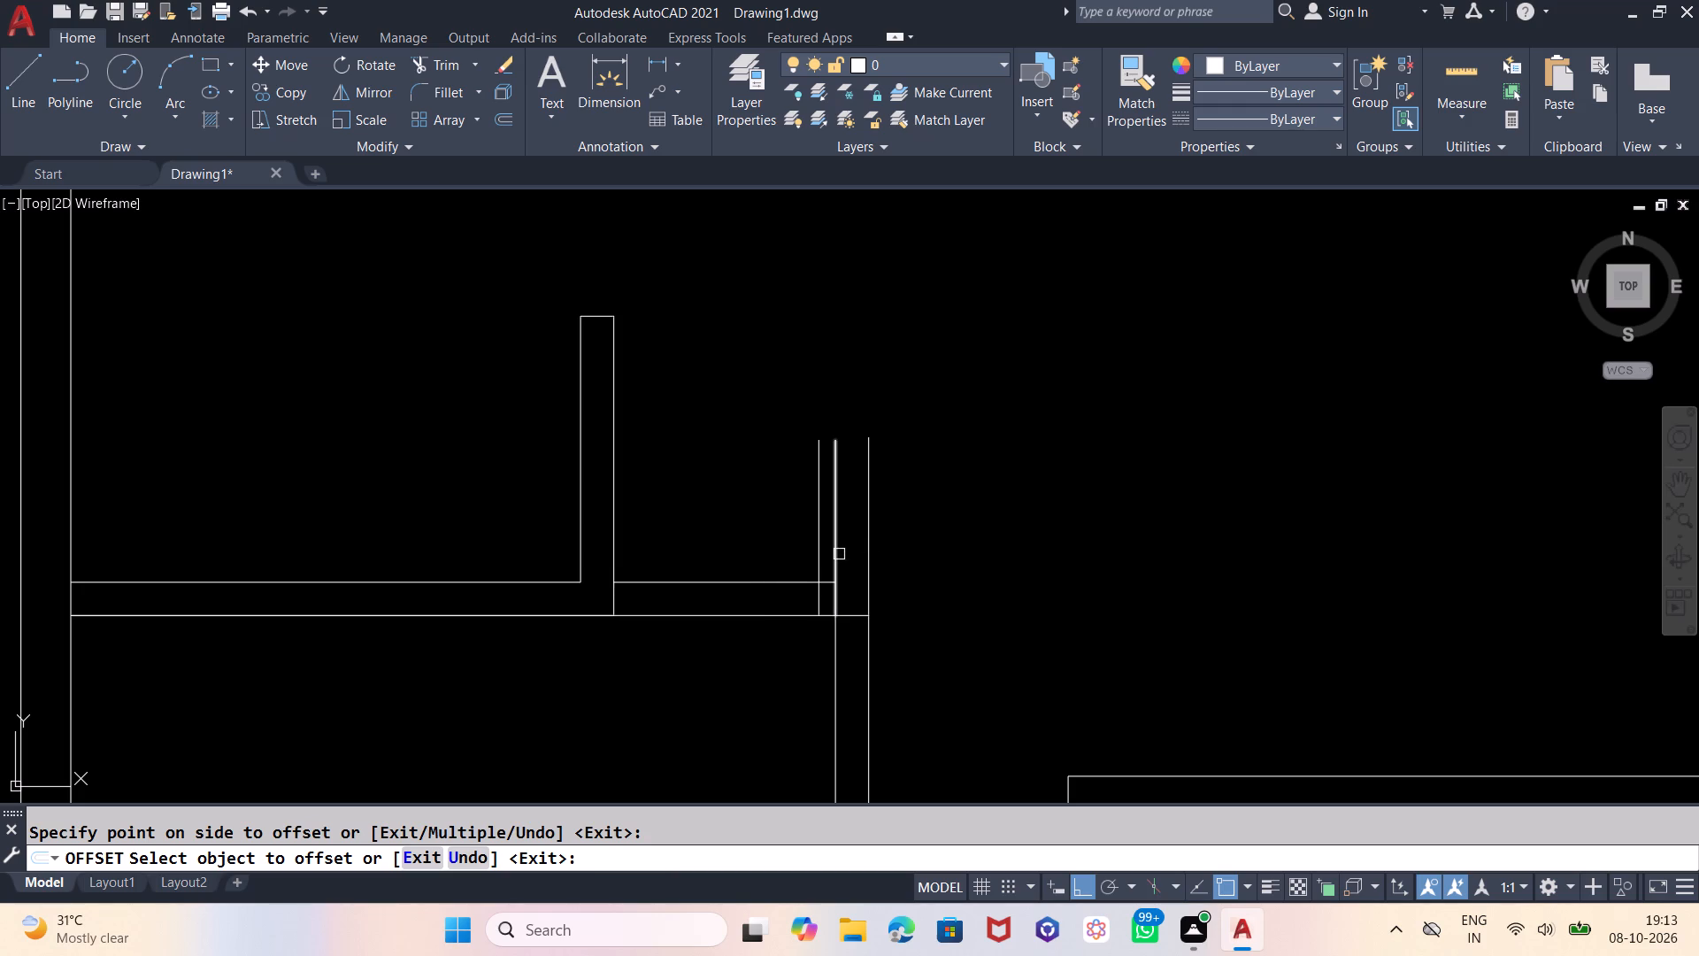
{"action": "key", "text": "Escape"}
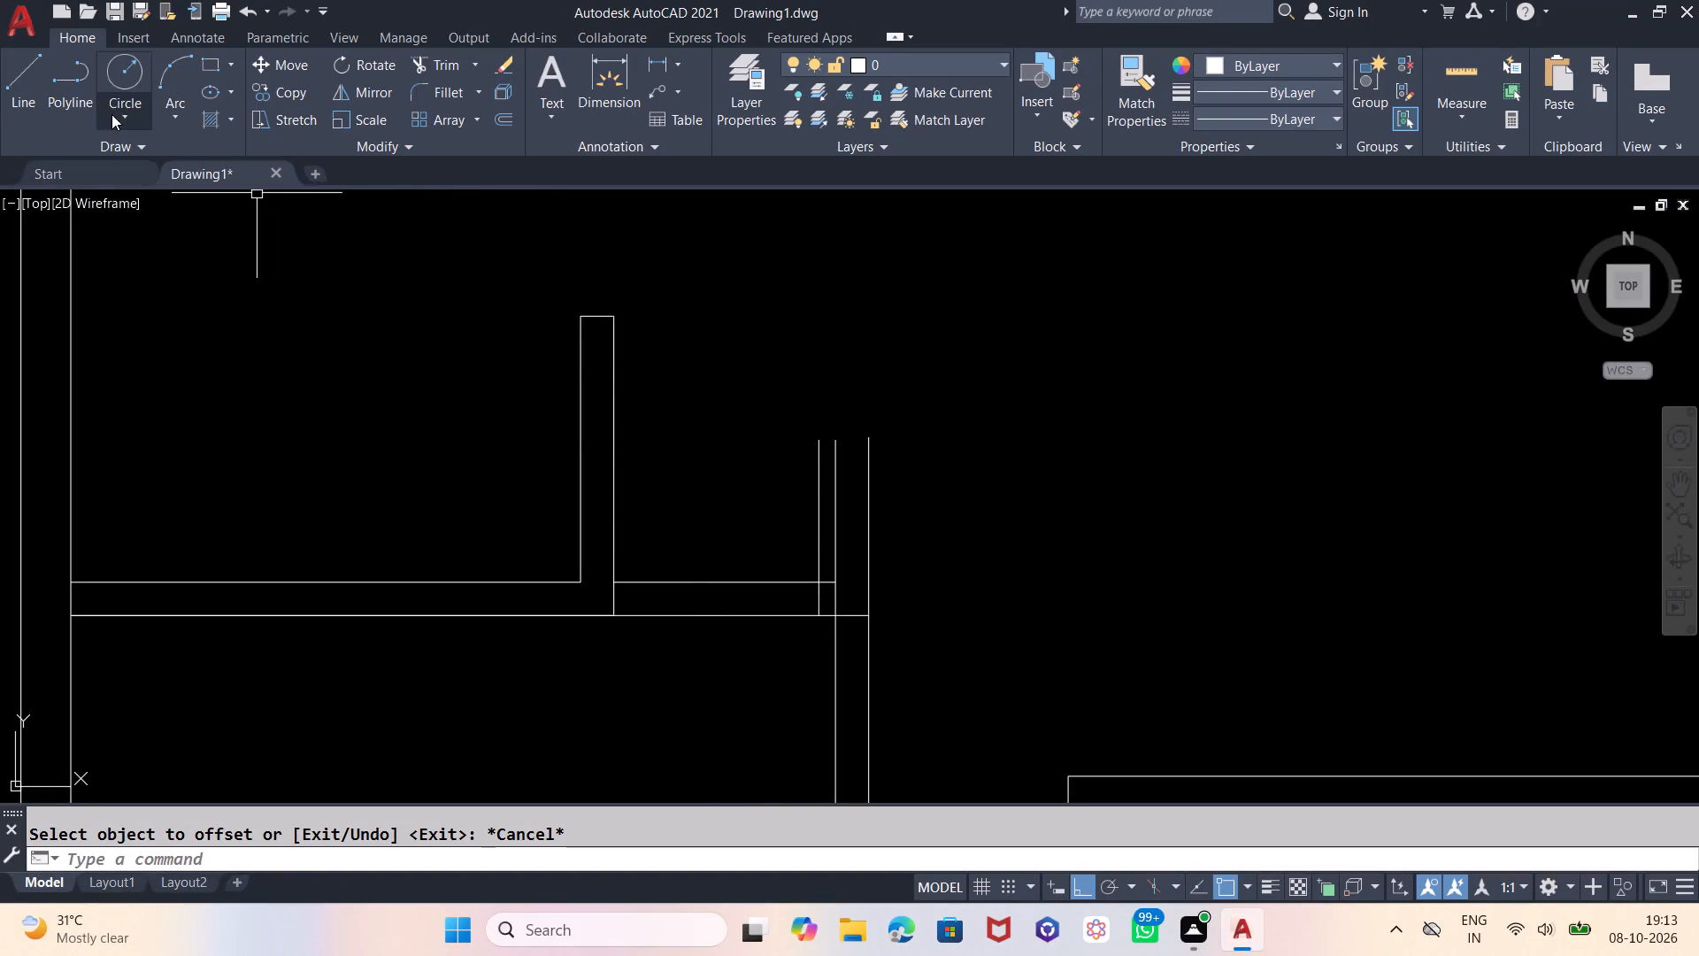
Draw a horizontal line from the 6" offset line's right end across and beyond the middle partition's right line.
{"action": "left_click", "coordinate": [32, 62]}
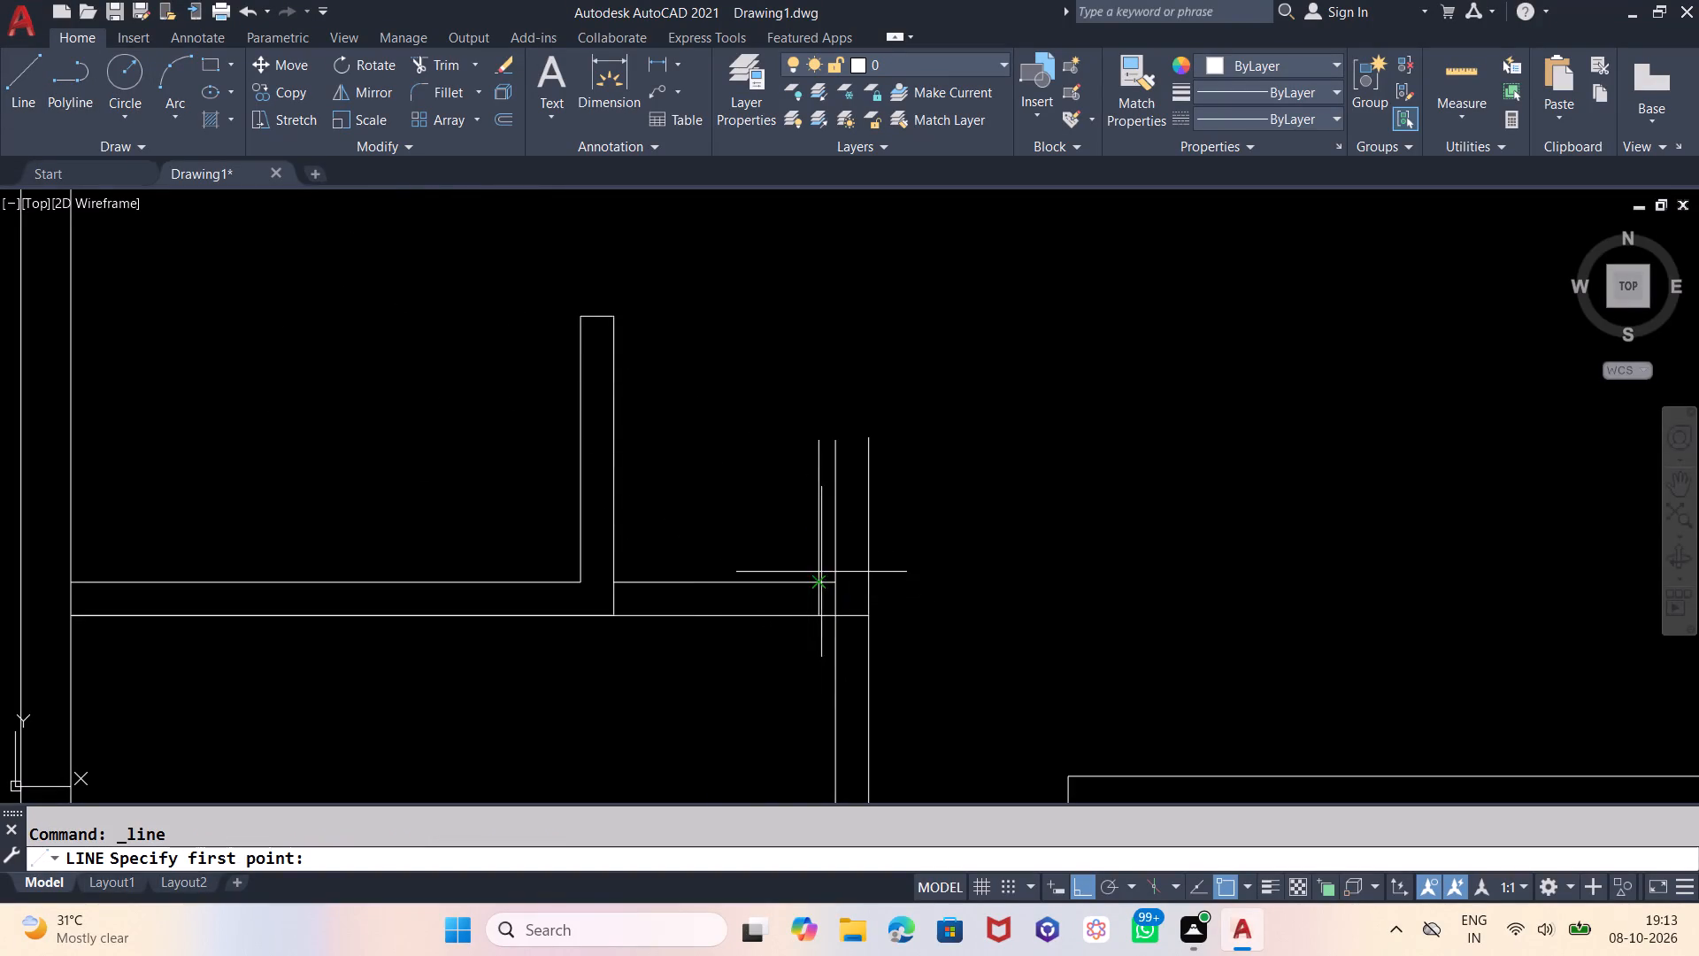
{"action": "left_click", "coordinate": [831, 582]}
{"action": "left_click", "coordinate": [1002, 584]}
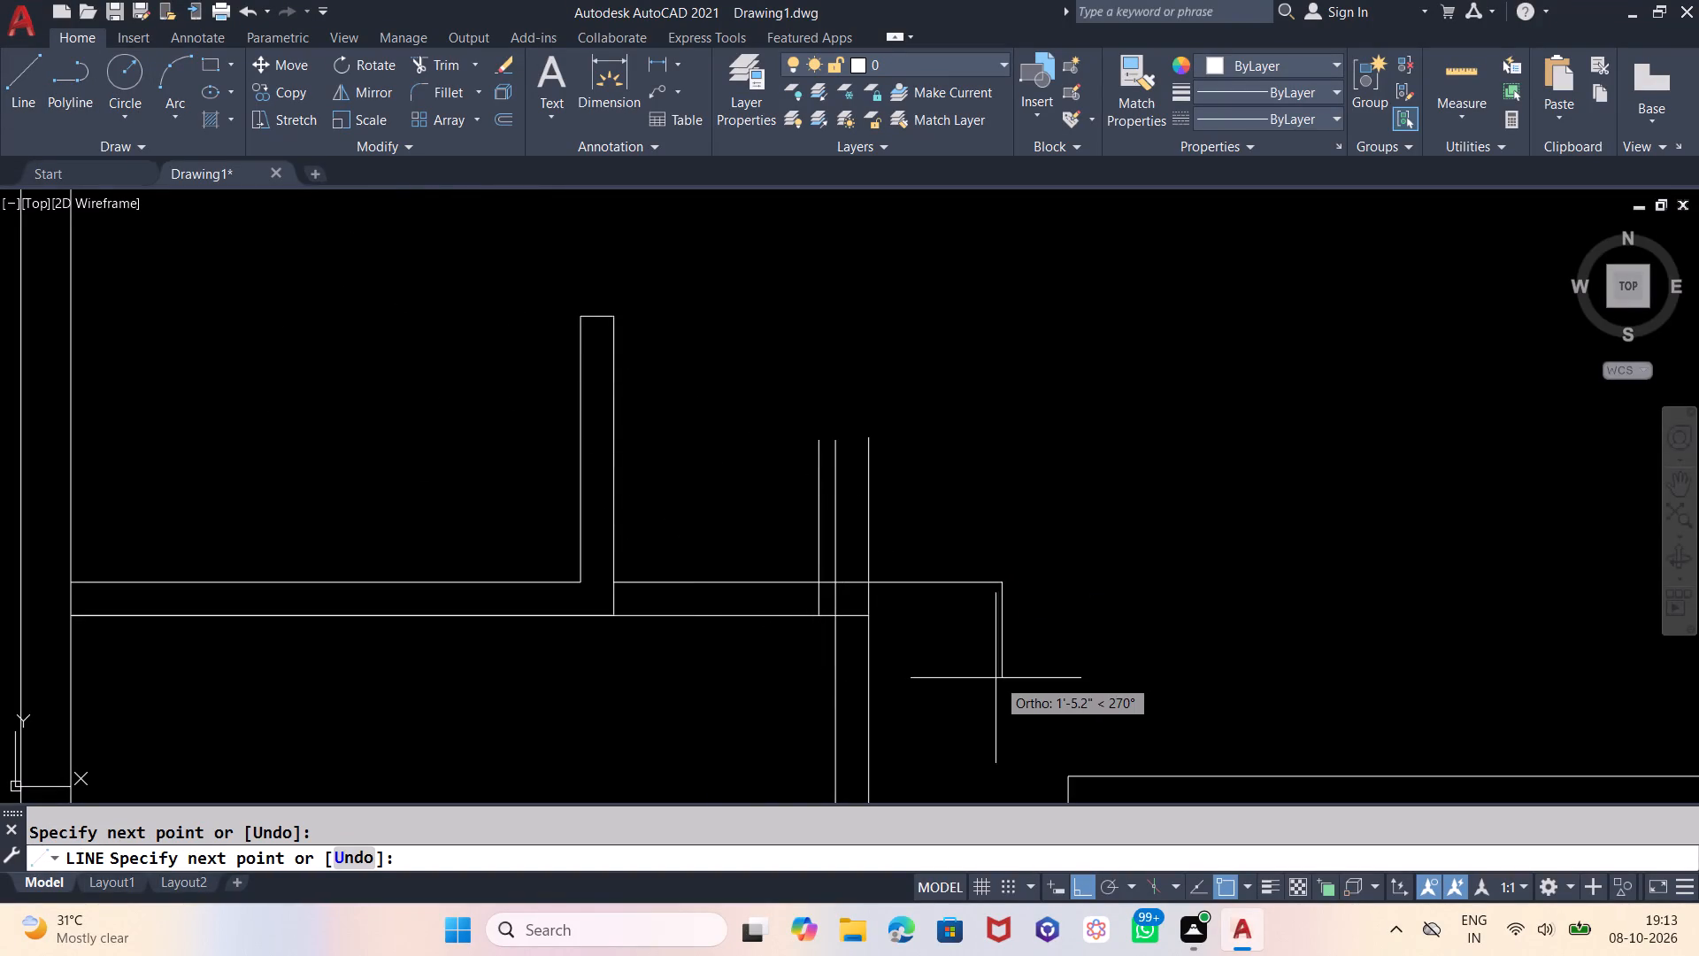
{"action": "key", "text": "Escape"}
Trim the crossing lines and upward extensions at the lower middle partition's top, leaving a 3" nib on its left side.
{"action": "key", "text": "t"}
{"action": "key", "text": "r"}
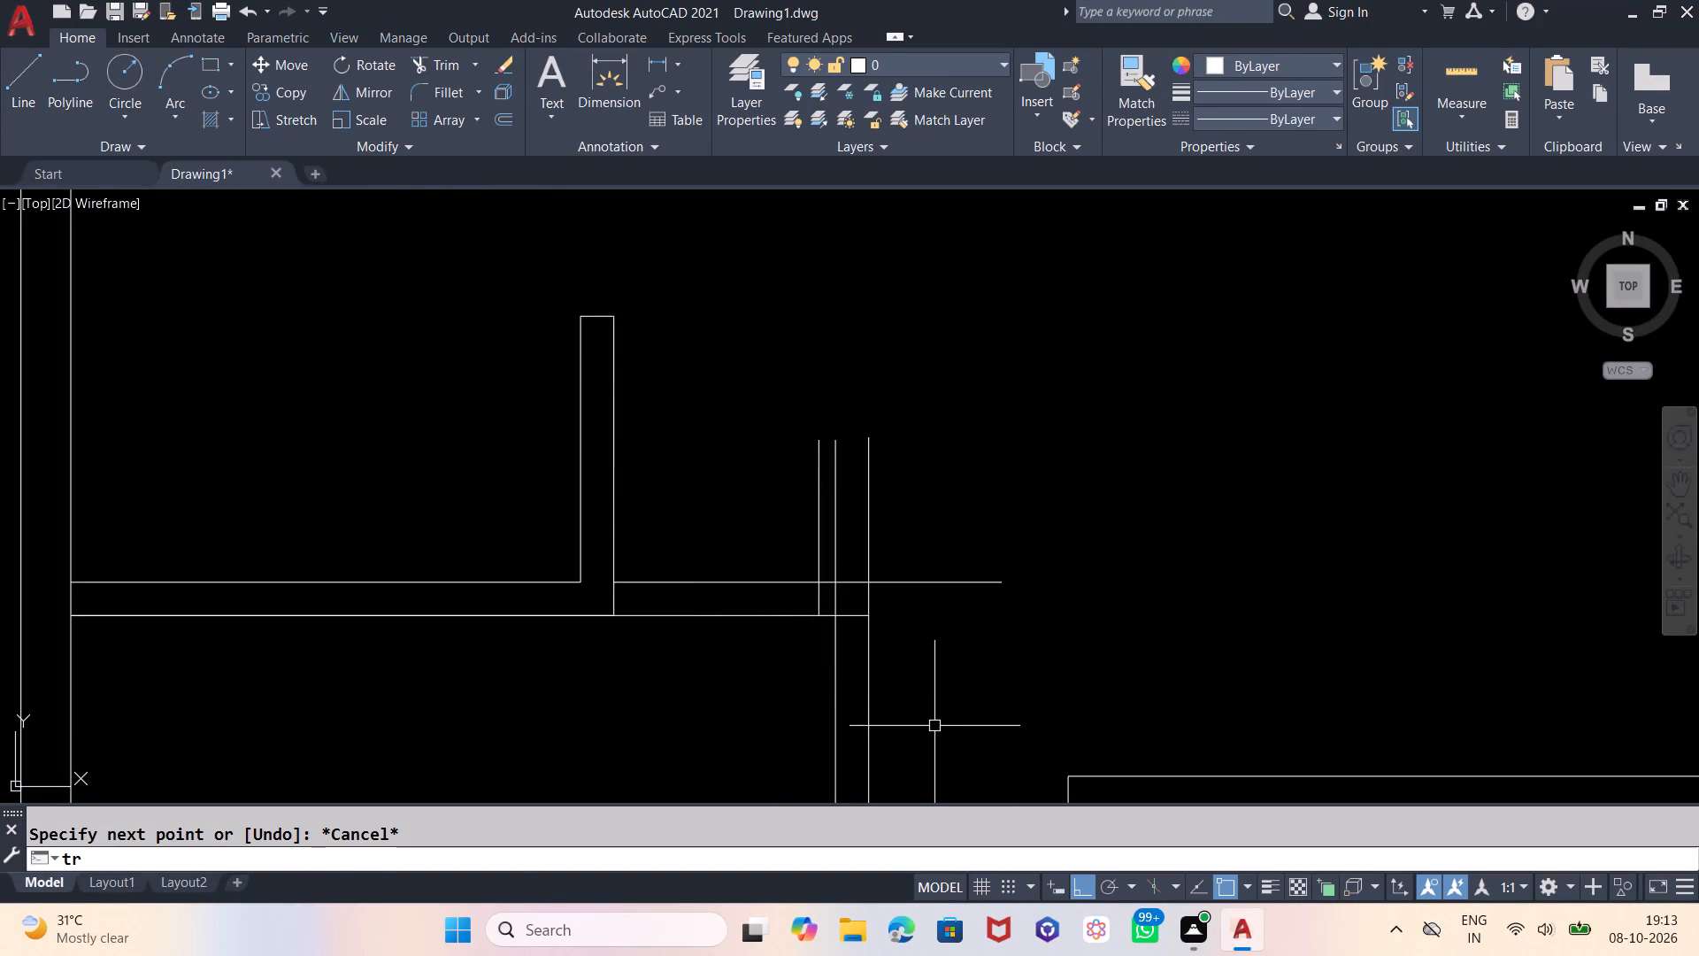
{"action": "key", "text": "Return"}
{"action": "key", "text": "Return"}
{"action": "left_click_drag", "start_coordinate": [952, 510], "coordinate": [952, 520]}
{"action": "left_click", "coordinate": [949, 621]}
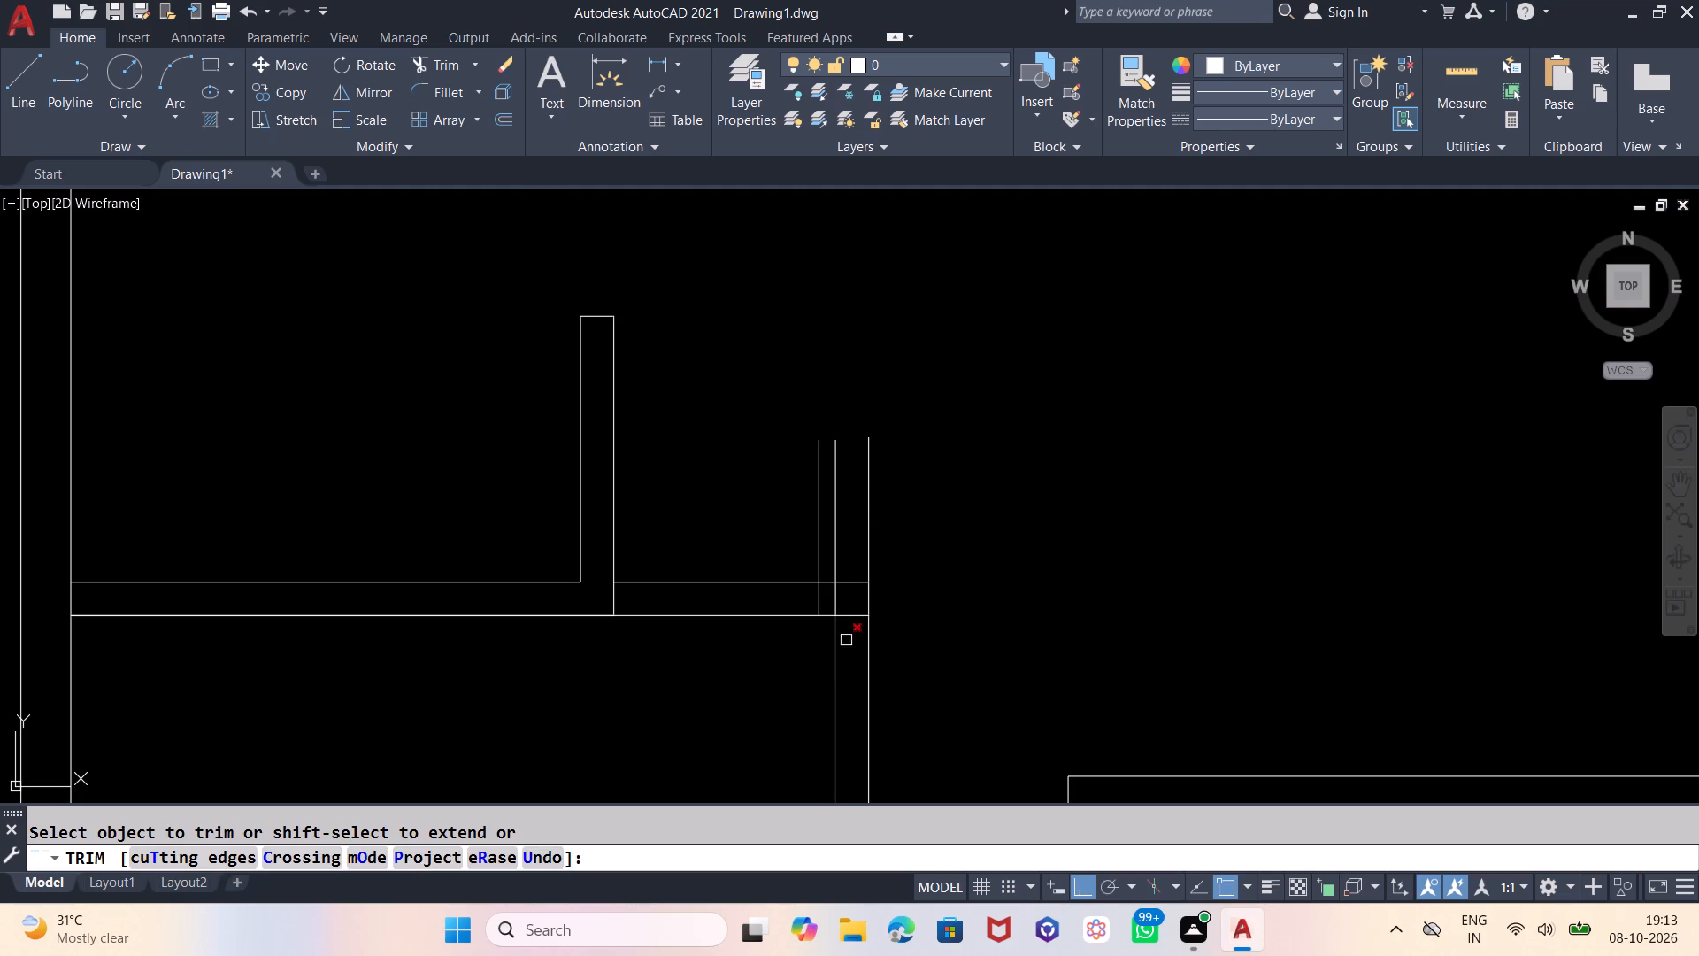
{"action": "scroll", "coordinate": [873, 601], "scroll_direction": "down", "scroll_amount": 1}
{"action": "left_click", "coordinate": [860, 612]}
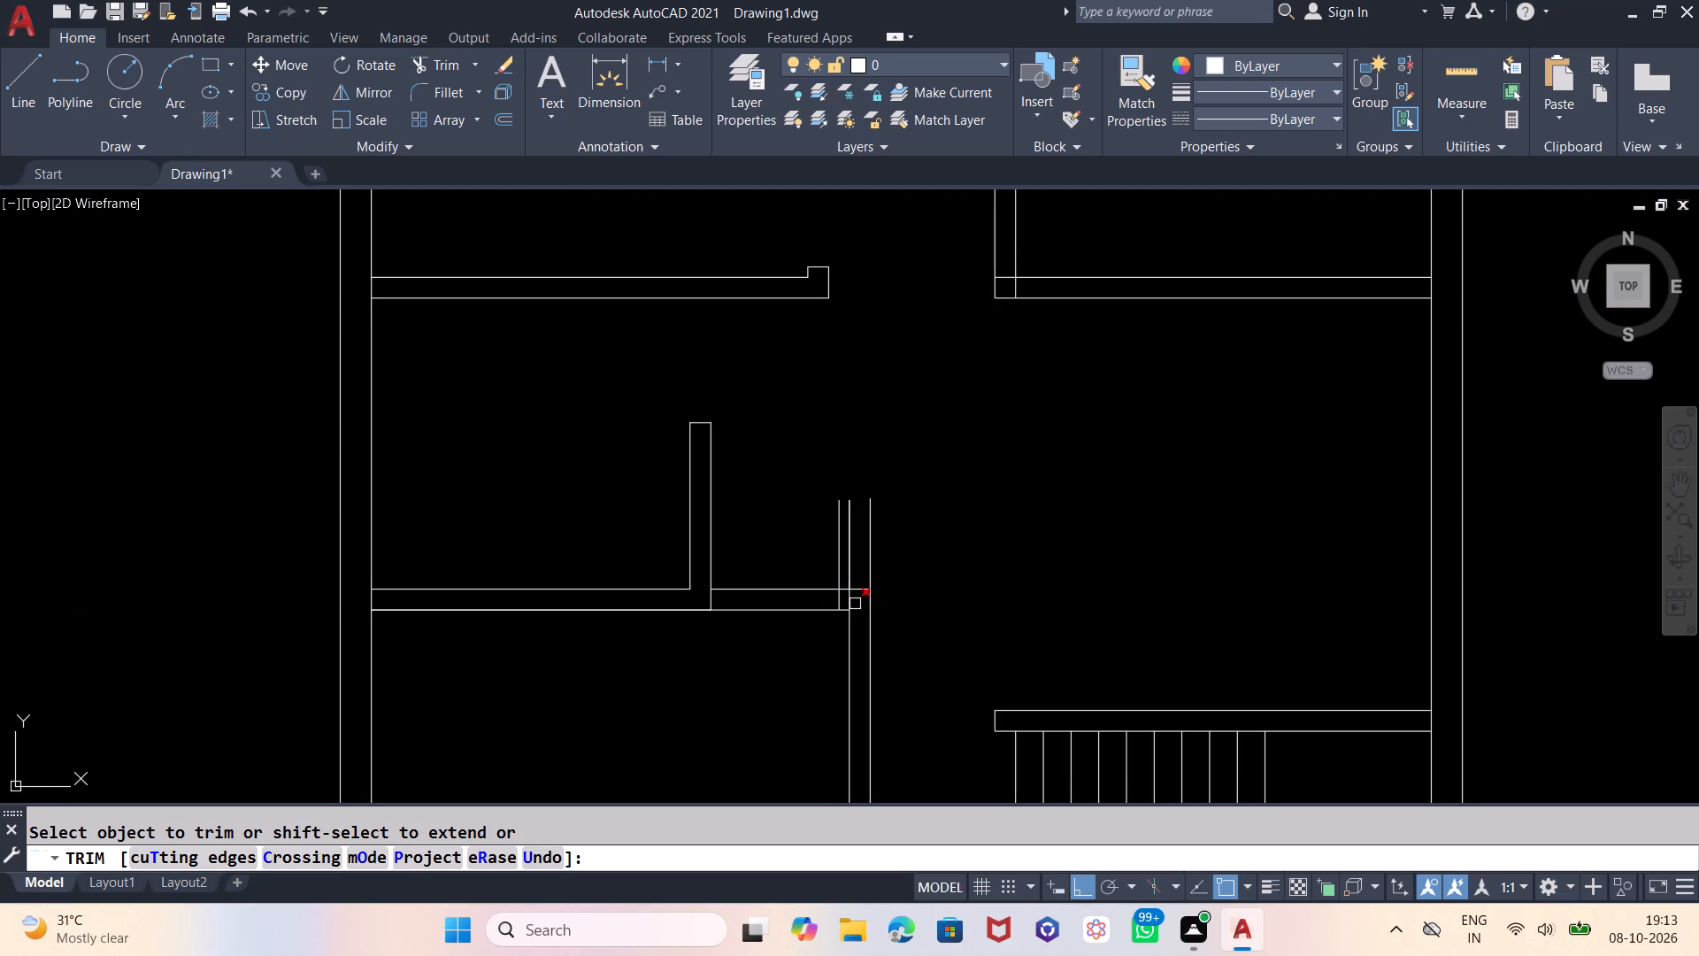
{"action": "left_click", "coordinate": [851, 602]}
{"action": "left_click", "coordinate": [843, 557]}
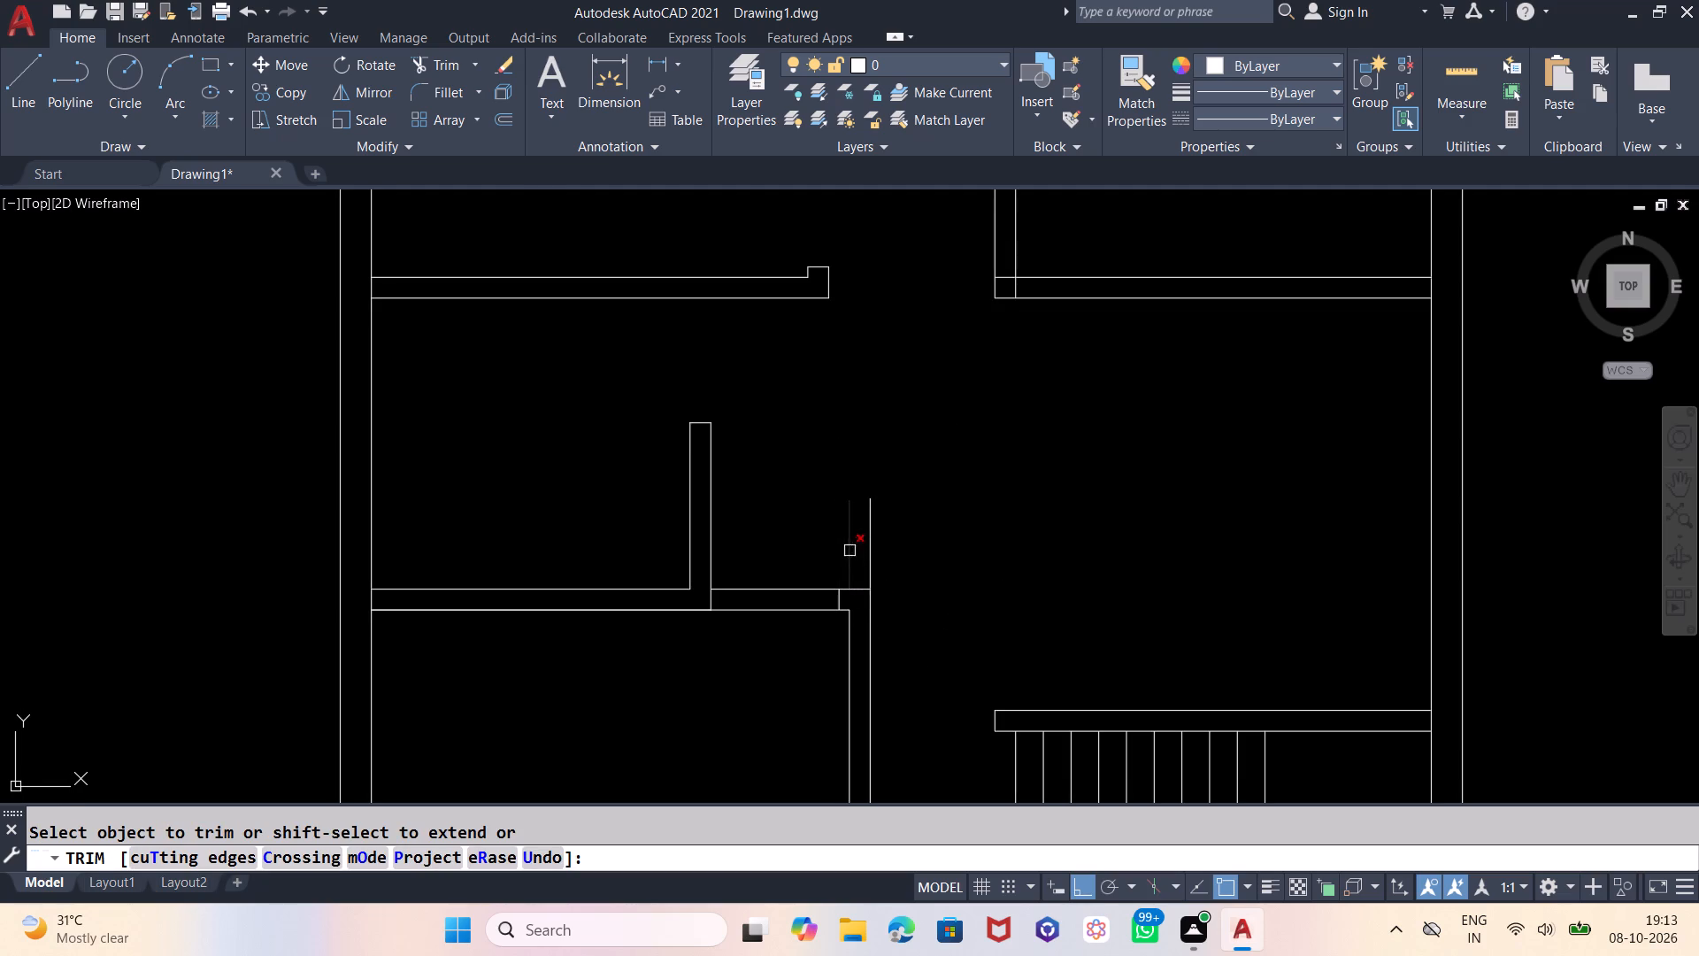
{"action": "left_click", "coordinate": [849, 551]}
{"action": "left_click", "coordinate": [870, 545]}
Trim the two horizontal wall lines between the small left room's corner and the middle partition's nib to open a doorway.
{"action": "left_click", "coordinate": [767, 567]}
{"action": "left_click", "coordinate": [769, 628]}
{"action": "scroll", "coordinate": [877, 459], "scroll_direction": "down", "scroll_amount": 1}
{"action": "scroll", "coordinate": [717, 479], "scroll_direction": "down", "scroll_amount": 1}
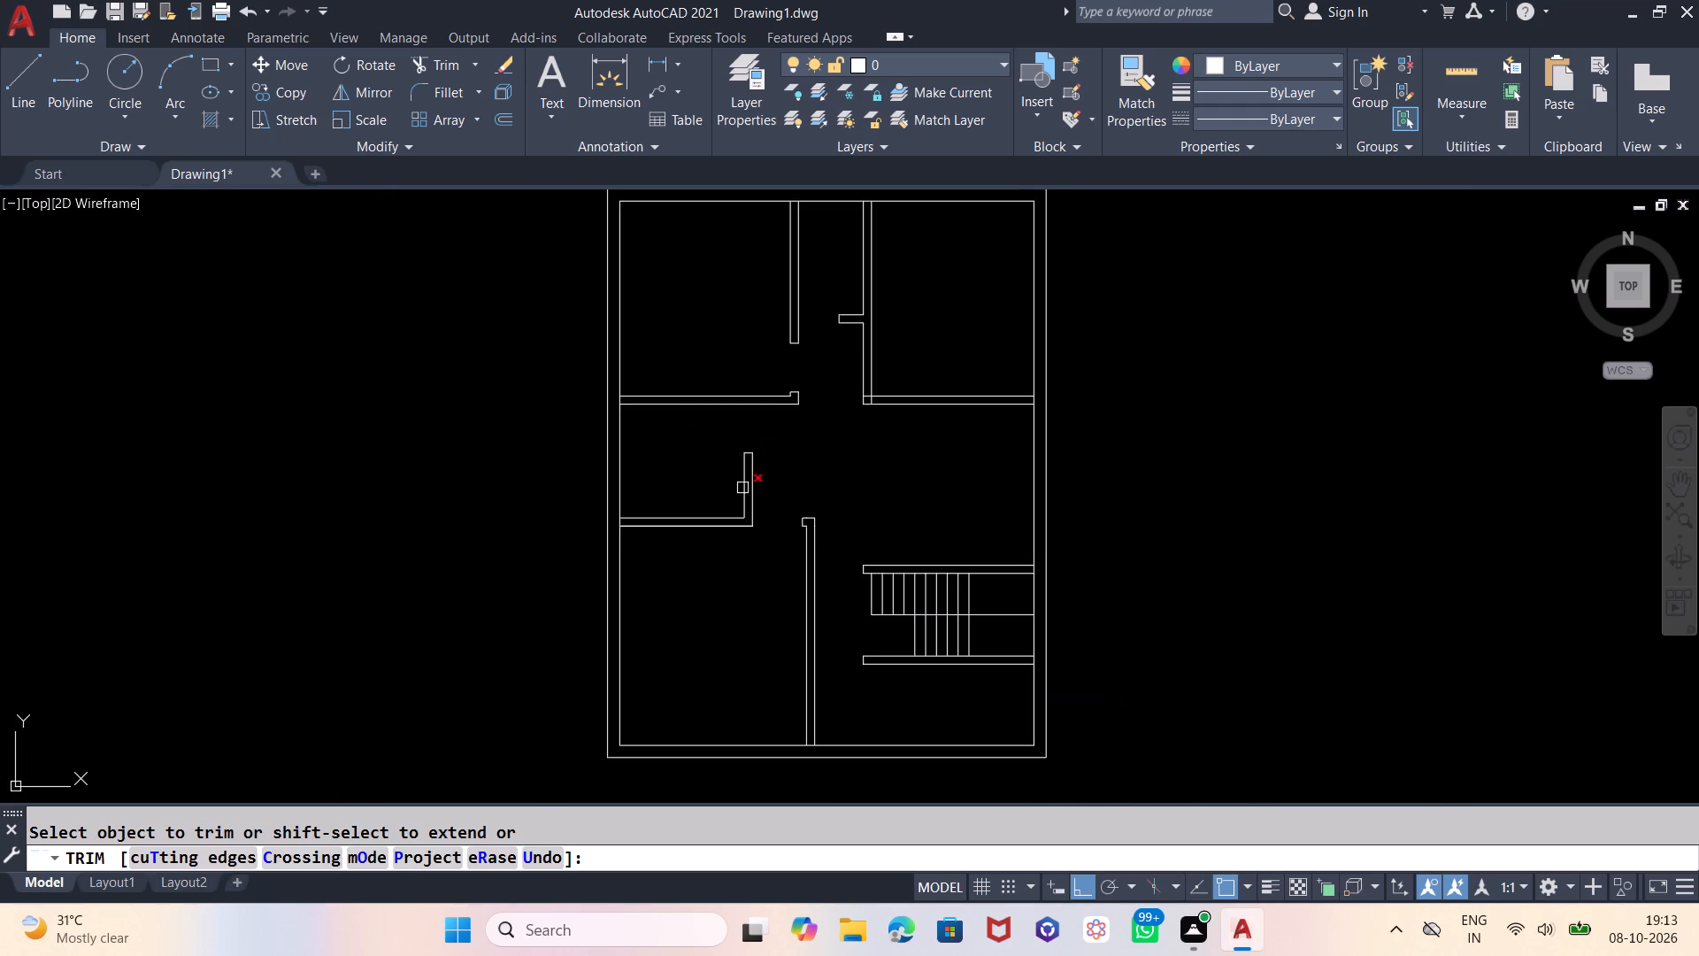
{"action": "scroll", "coordinate": [751, 451], "scroll_direction": "up", "scroll_amount": 1}
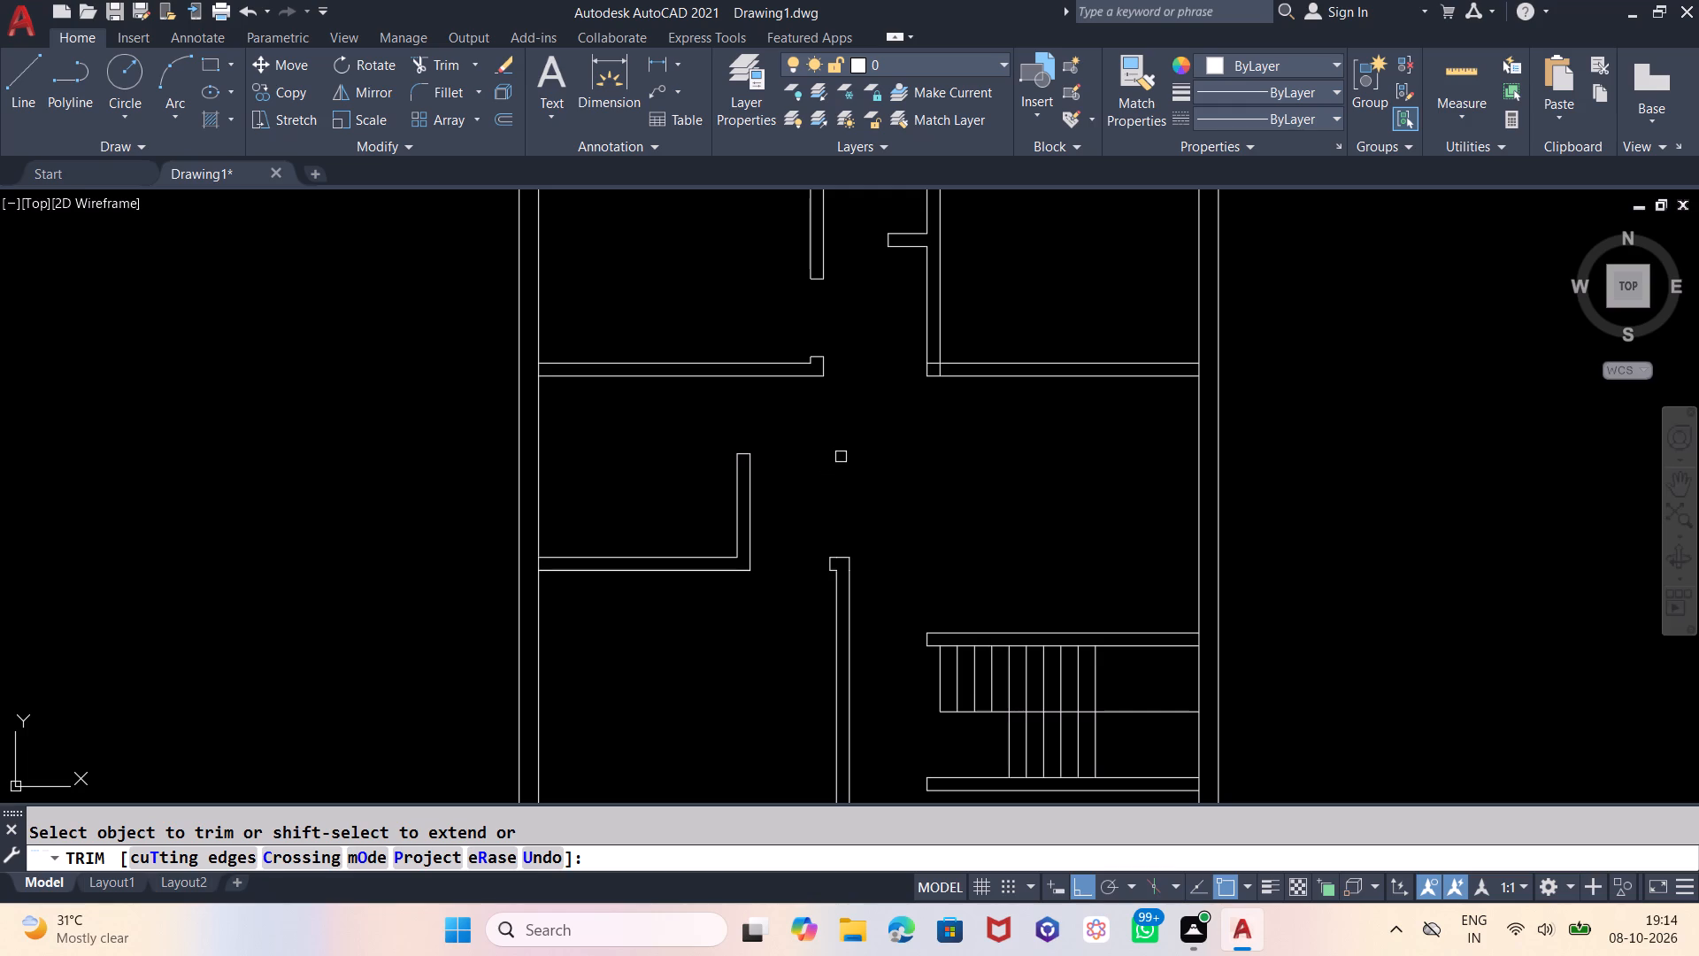
{"action": "key", "text": "Escape"}
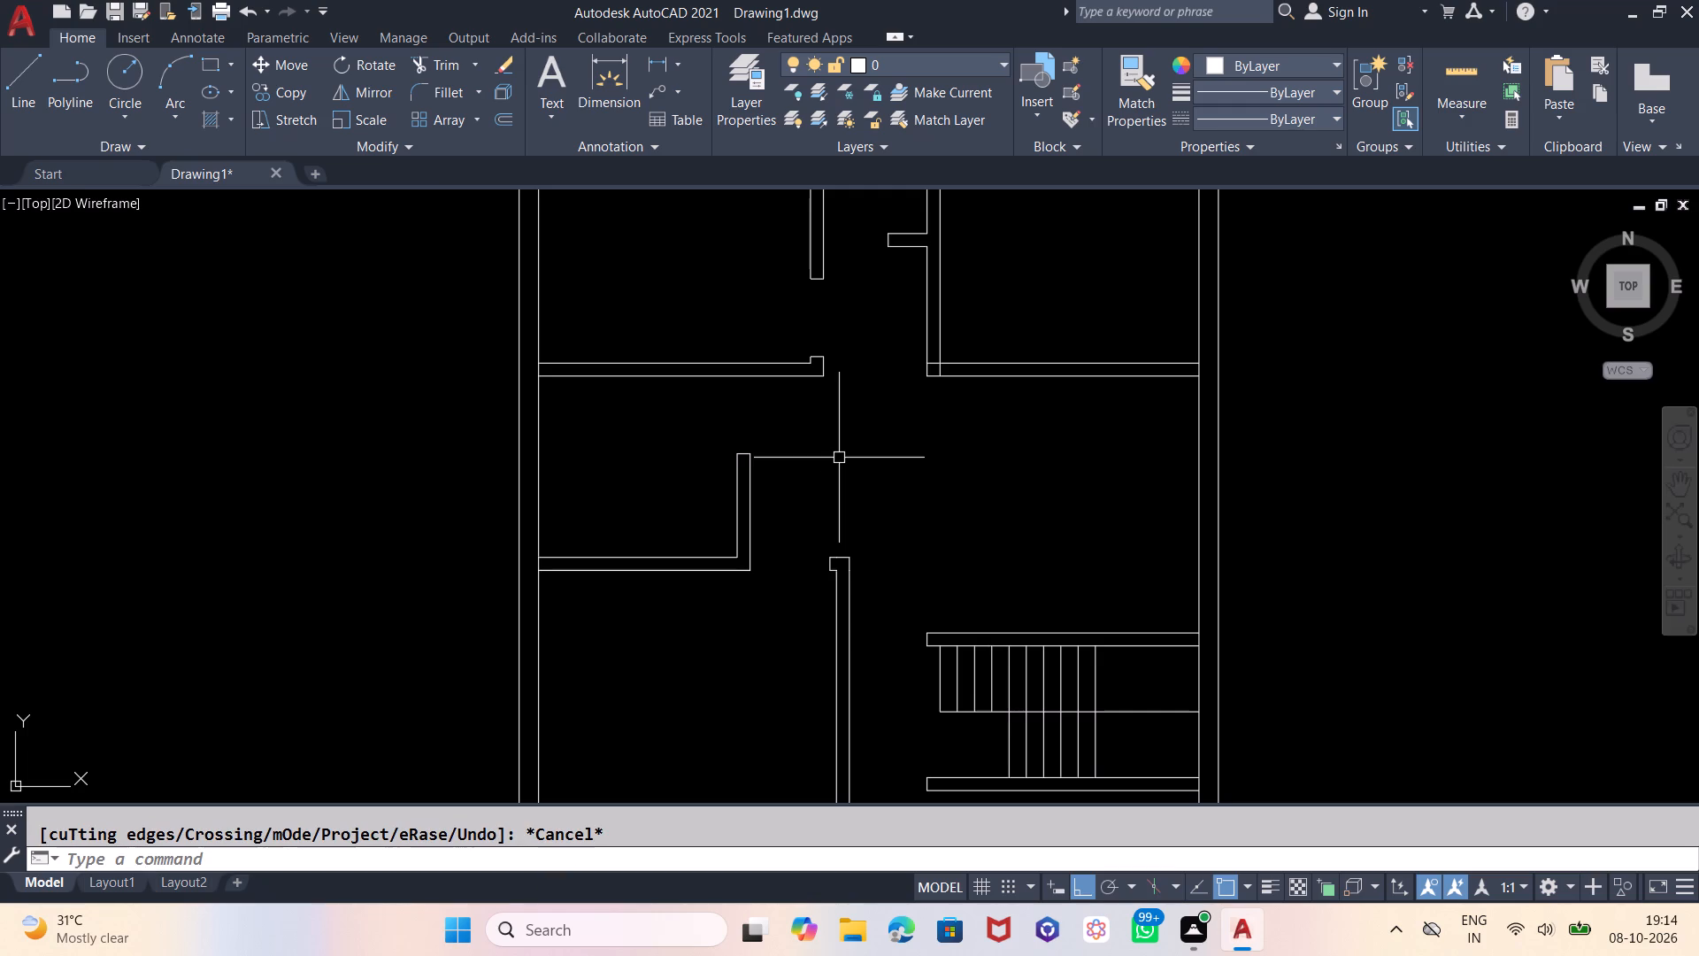
Offset the right line of the upper right room's left partition 3" to the right.
{"action": "key", "text": "o"}
{"action": "key", "text": "Return"}
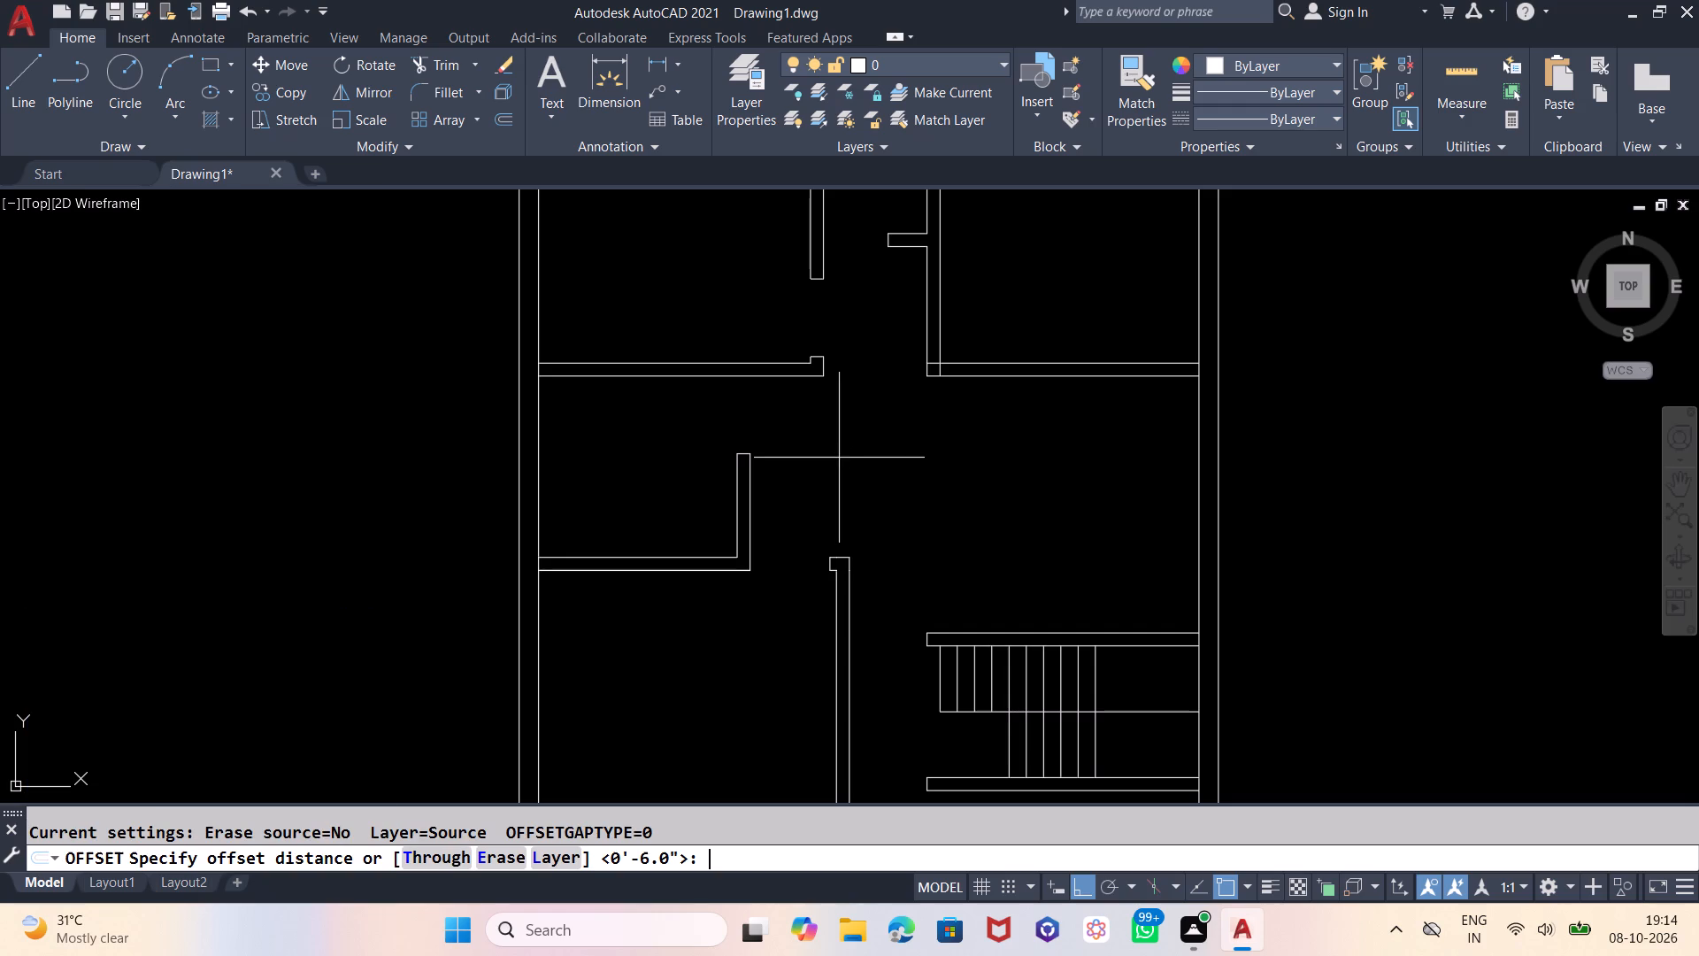
{"action": "key", "text": "3"}
{"action": "key", "text": "Return"}
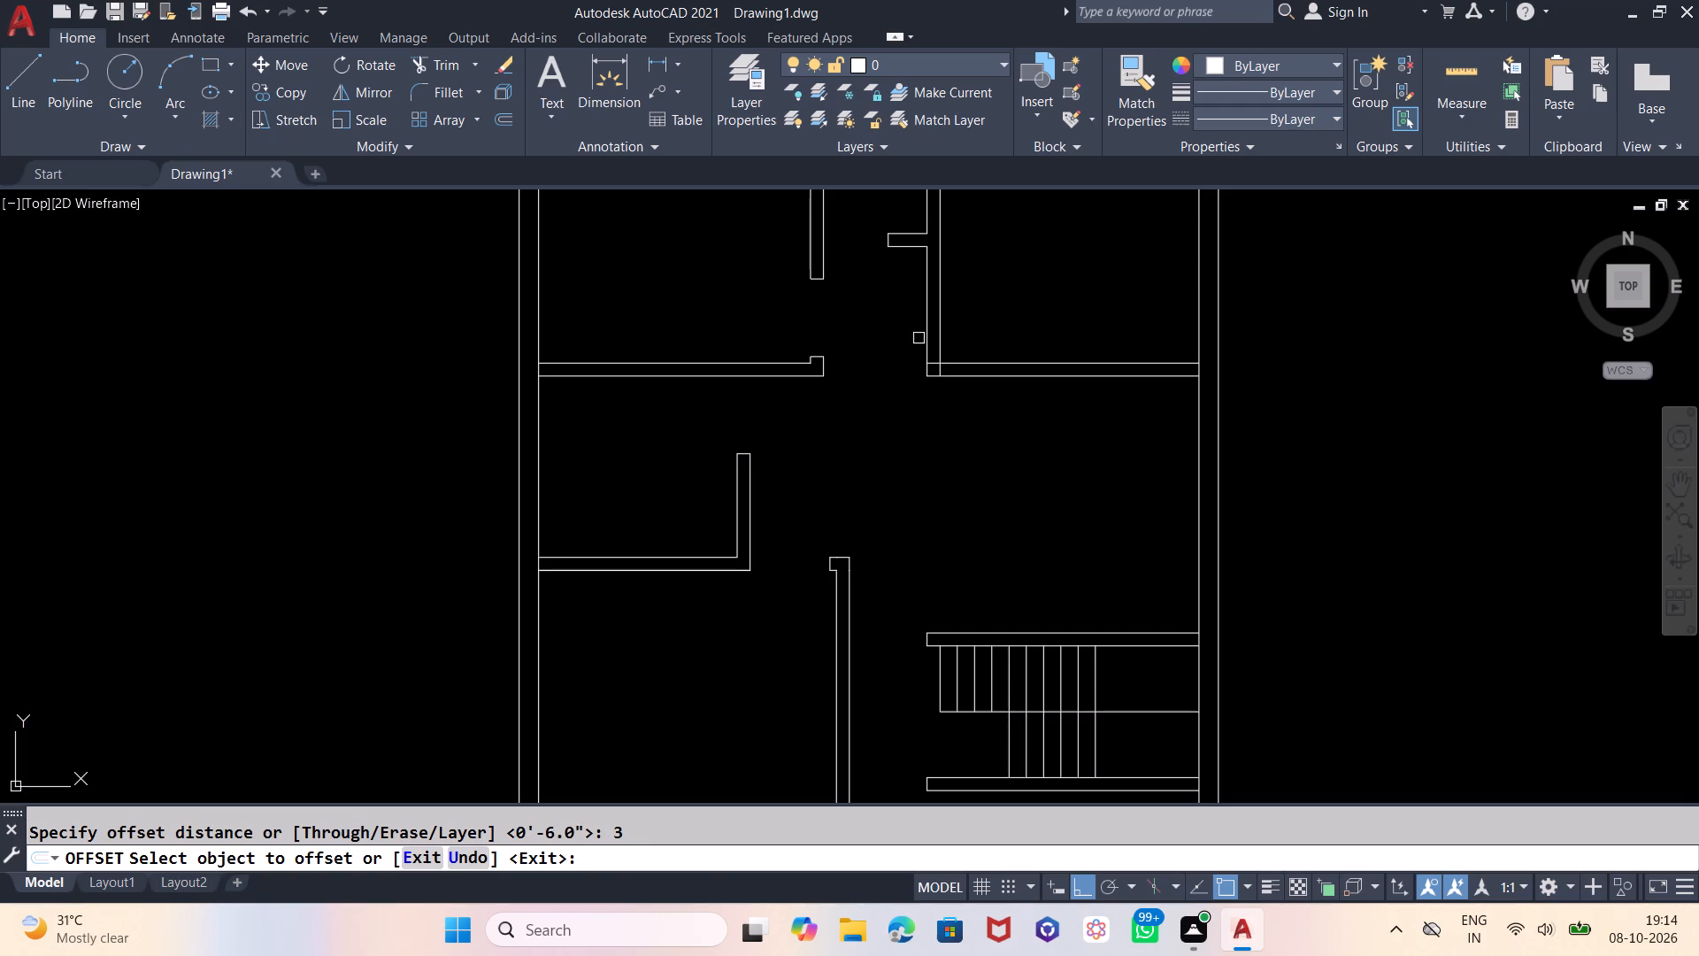
{"action": "left_click", "coordinate": [942, 327]}
{"action": "left_click", "coordinate": [991, 322]}
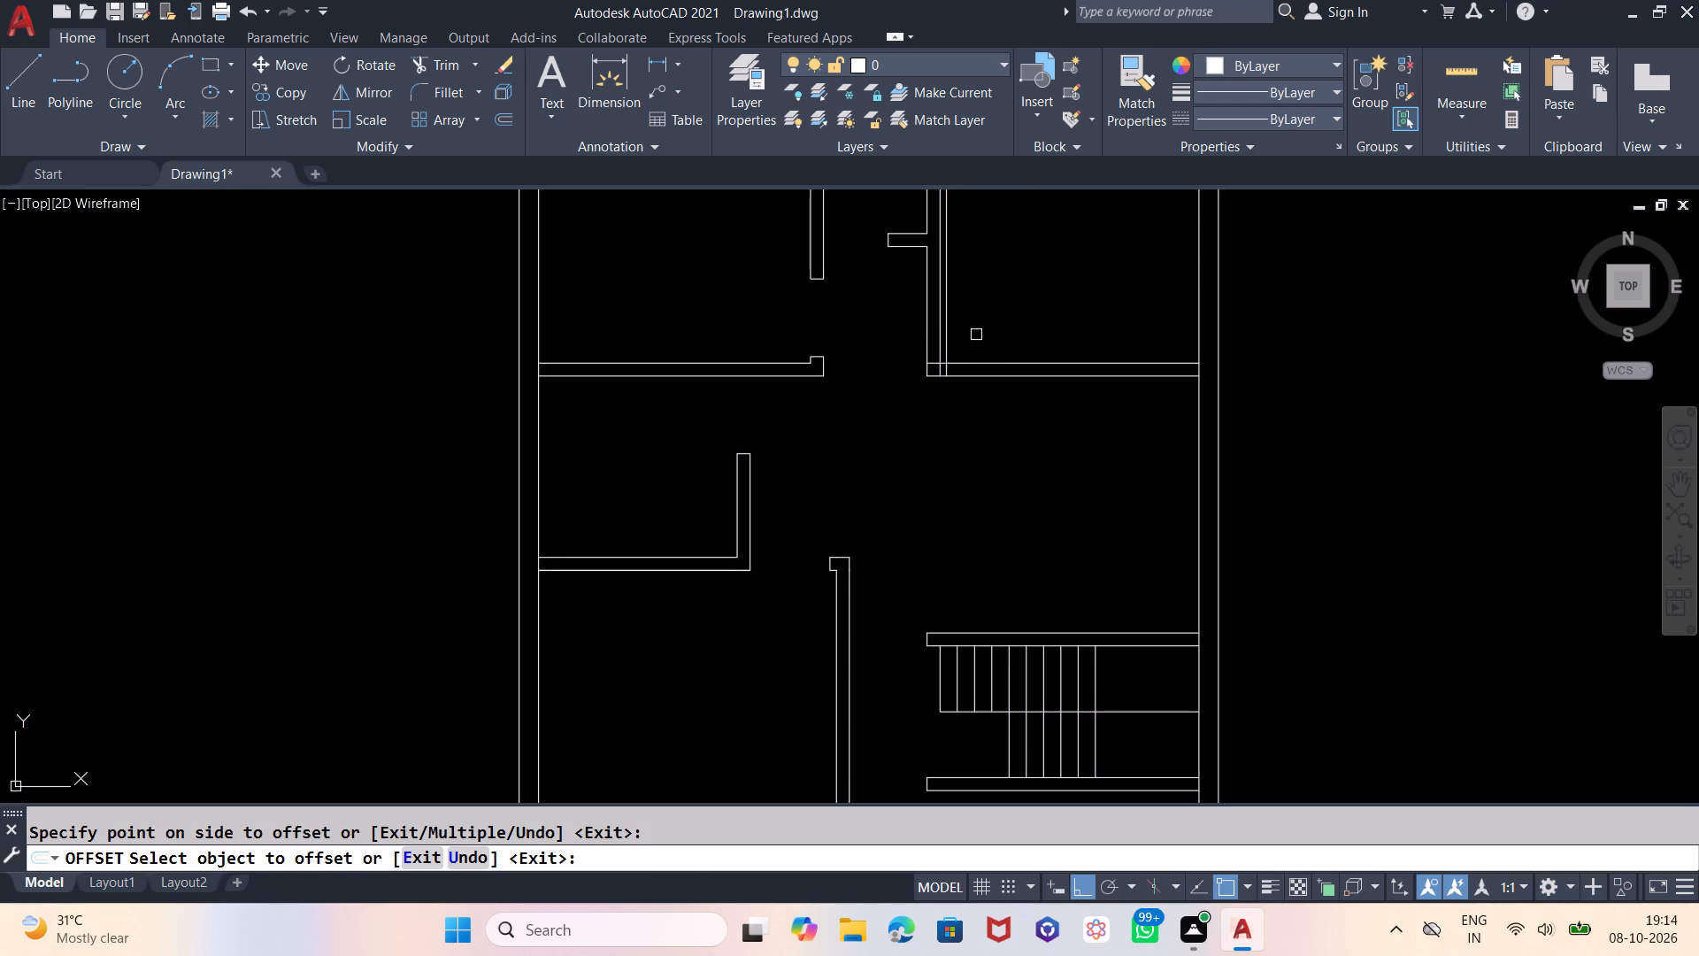
{"action": "key", "text": "Escape"}
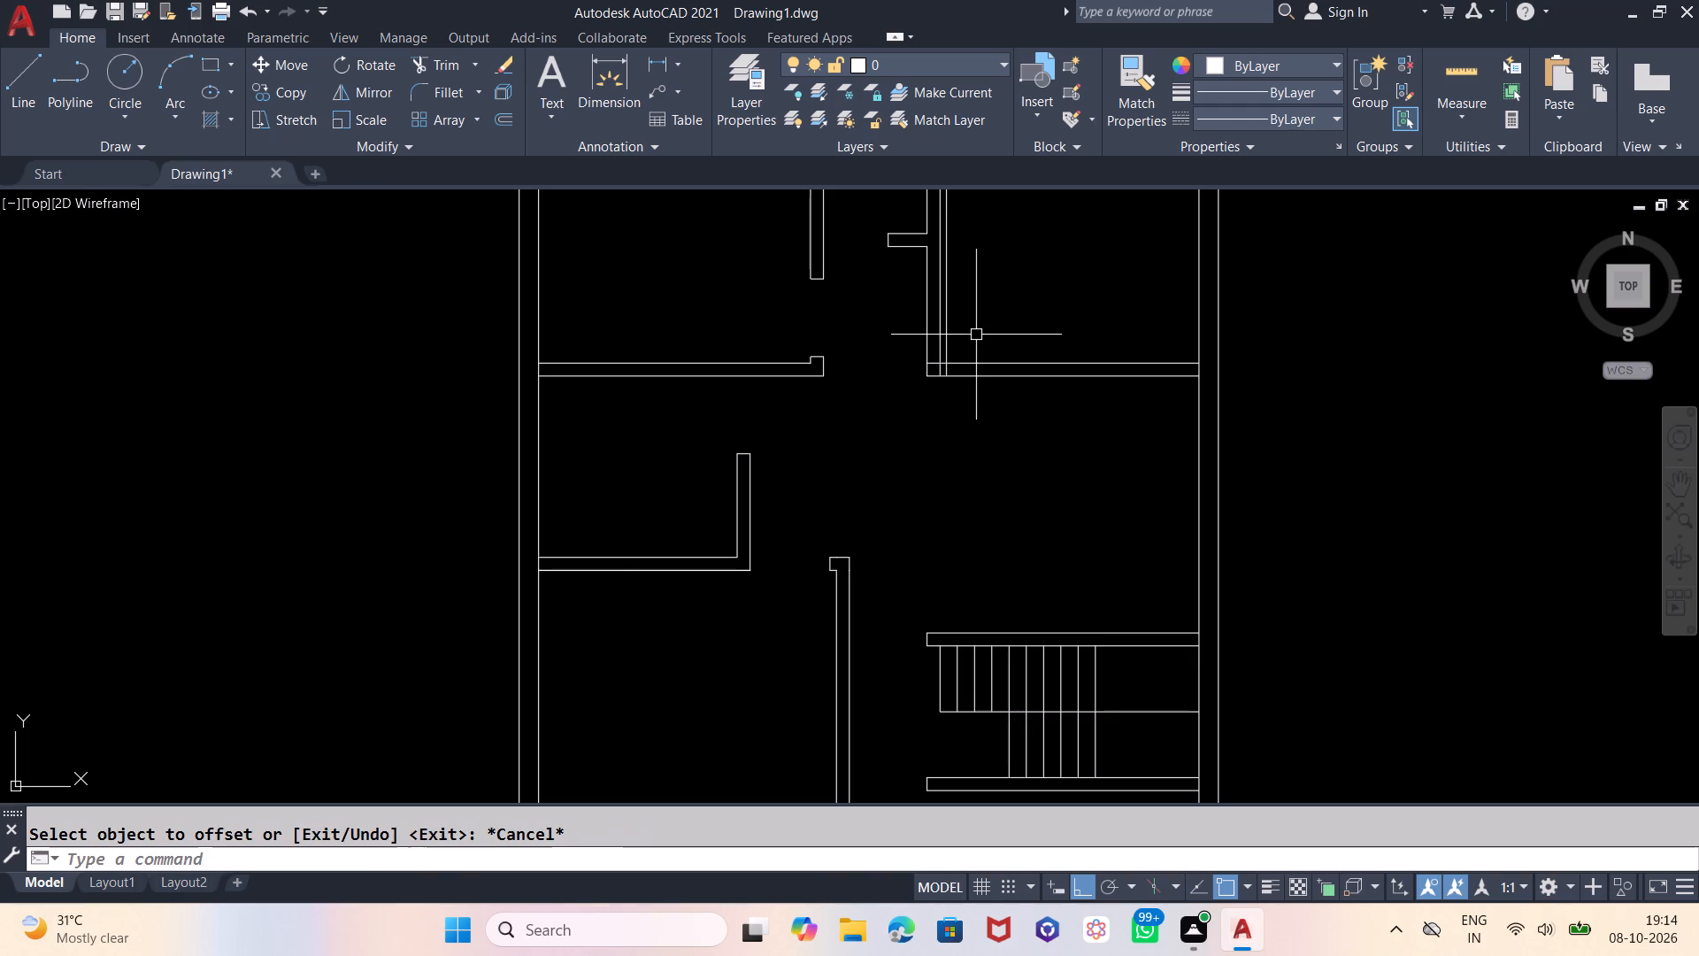
Offset the new 3" line another 3' to the right to mark the door width.
{"action": "key", "text": "o"}
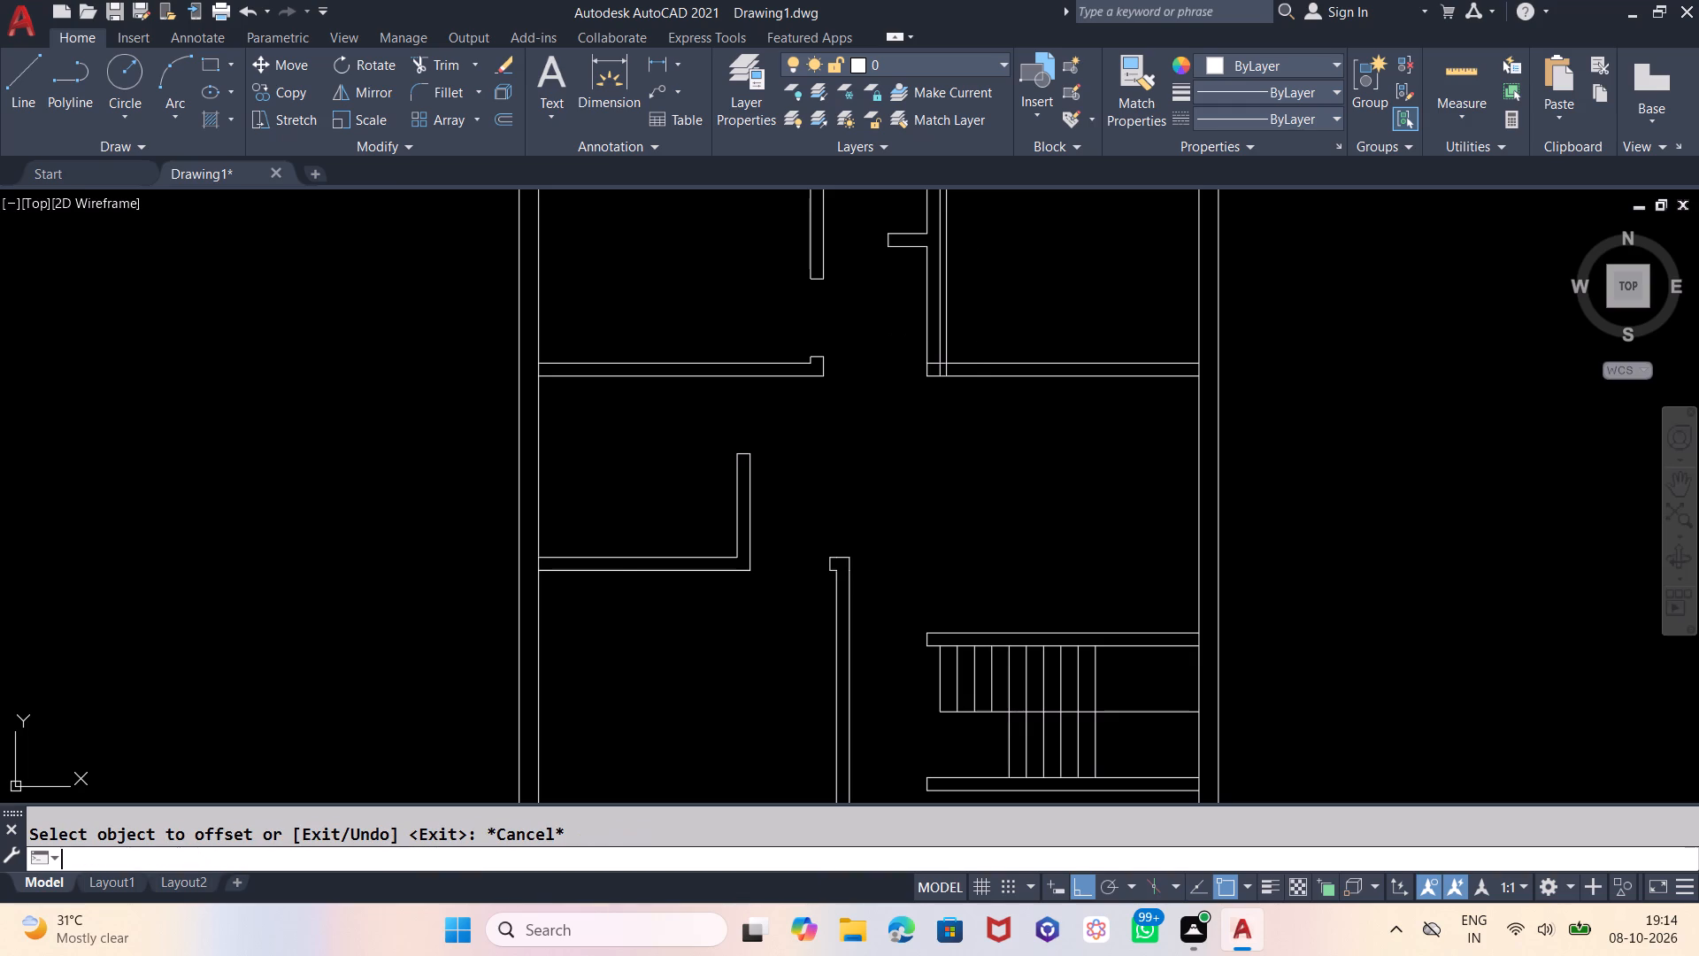
{"action": "key", "text": "Return"}
{"action": "type", "text": "3'"}
{"action": "key", "text": "Return"}
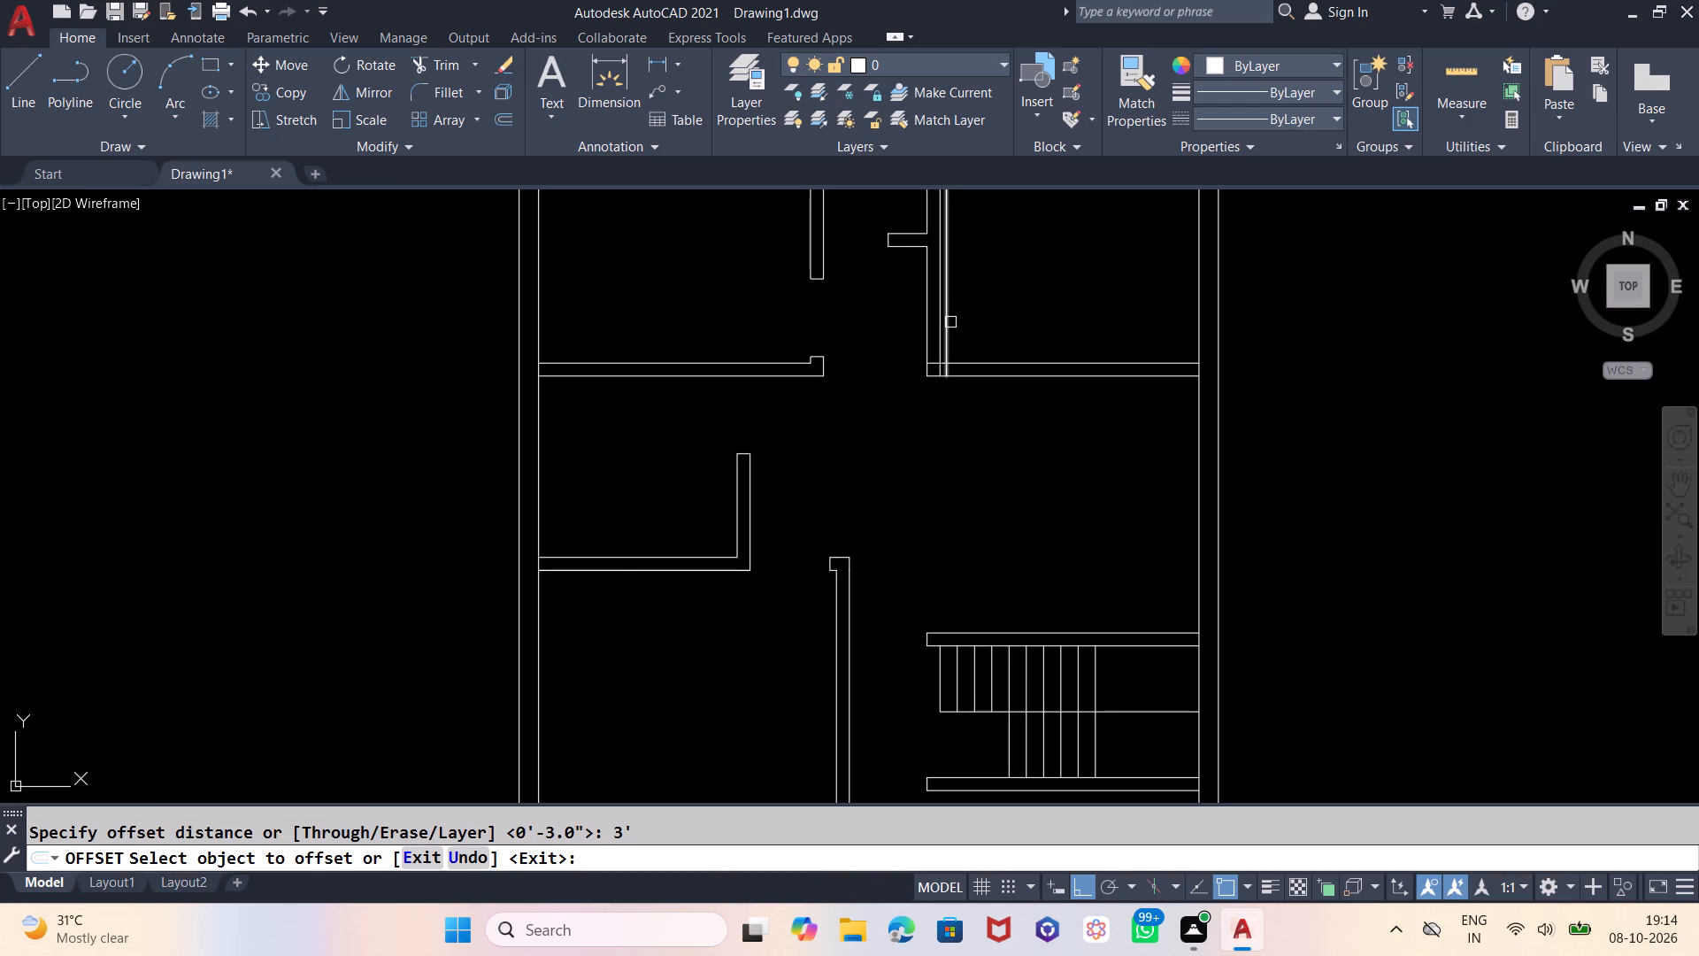
{"action": "left_click", "coordinate": [950, 322]}
{"action": "left_click", "coordinate": [1088, 311]}
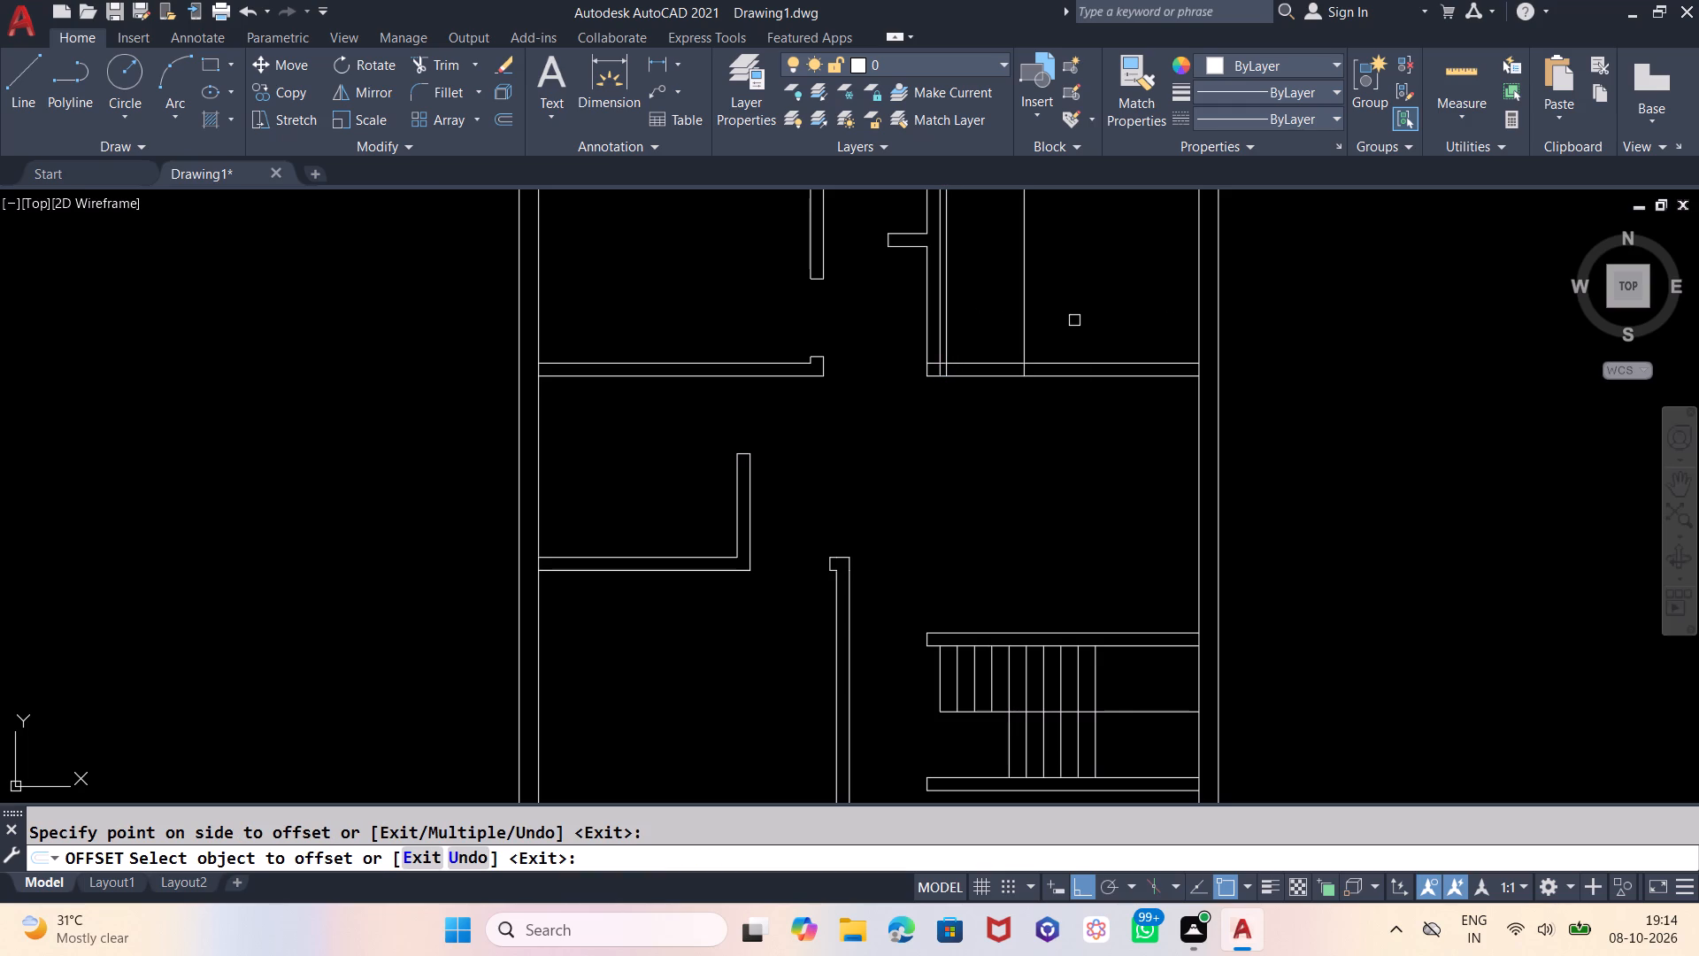
{"action": "key", "text": "Escape"}
Trim the upper right room's lower wall lines between the two offset lines to open the doorway.
{"action": "type", "text": "tr"}
{"action": "key", "text": "Return"}
{"action": "key", "text": "Return"}
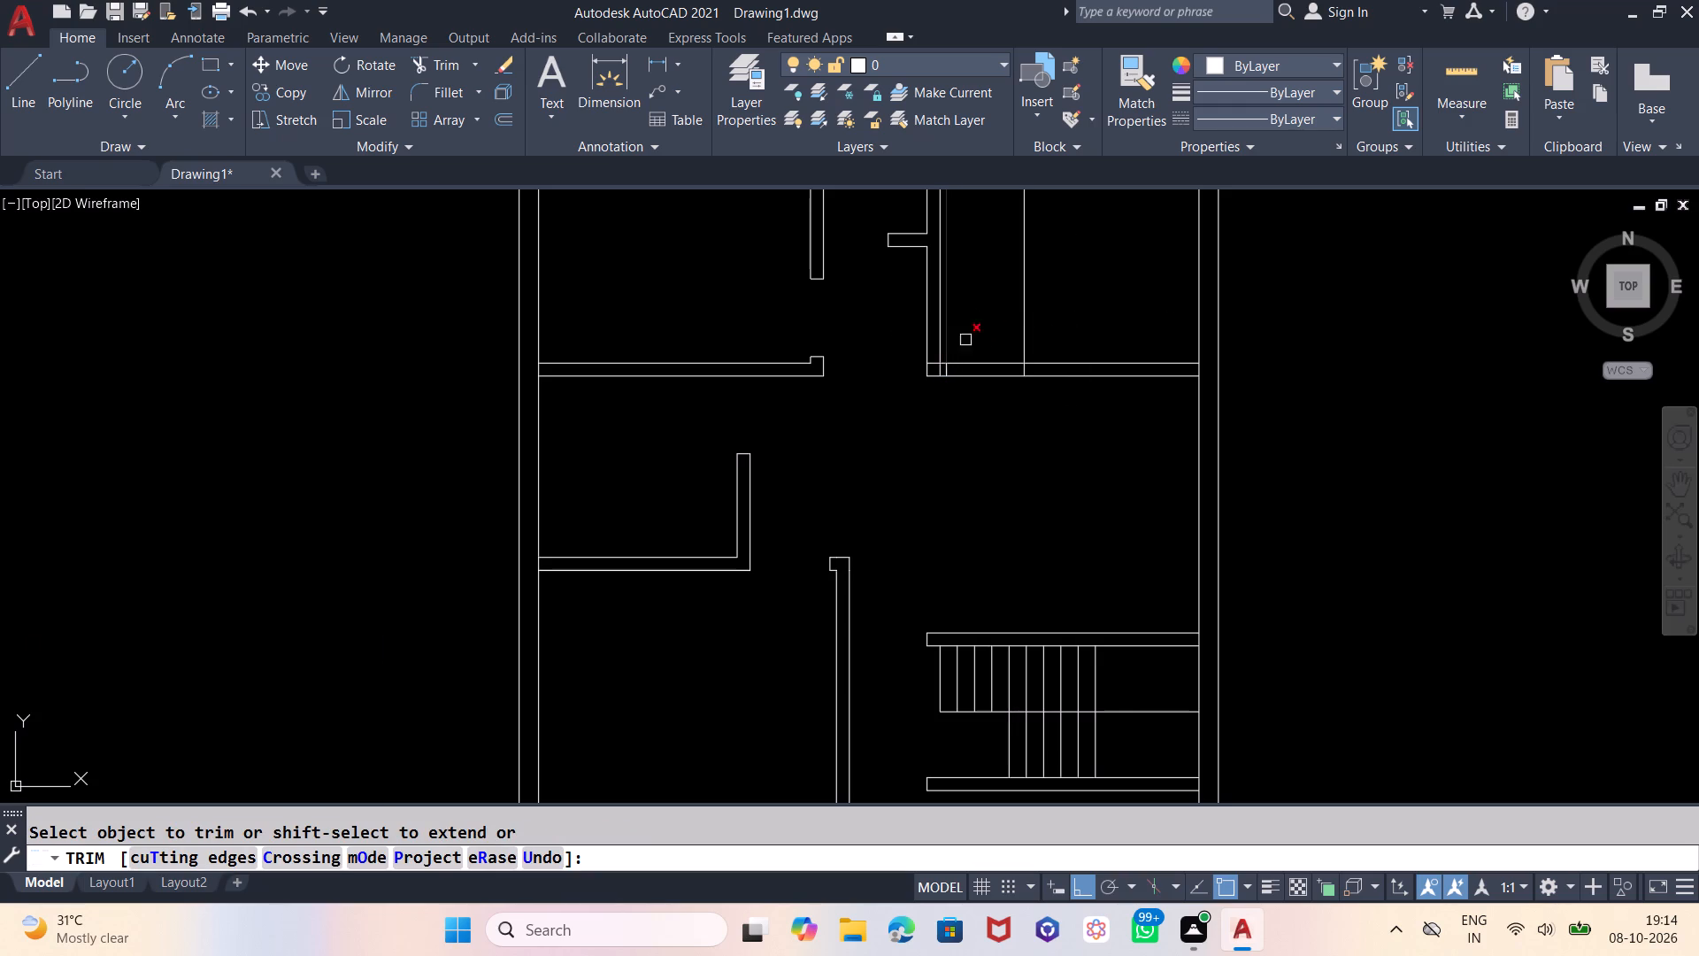
{"action": "left_click", "coordinate": [987, 339]}
{"action": "left_click", "coordinate": [993, 428]}
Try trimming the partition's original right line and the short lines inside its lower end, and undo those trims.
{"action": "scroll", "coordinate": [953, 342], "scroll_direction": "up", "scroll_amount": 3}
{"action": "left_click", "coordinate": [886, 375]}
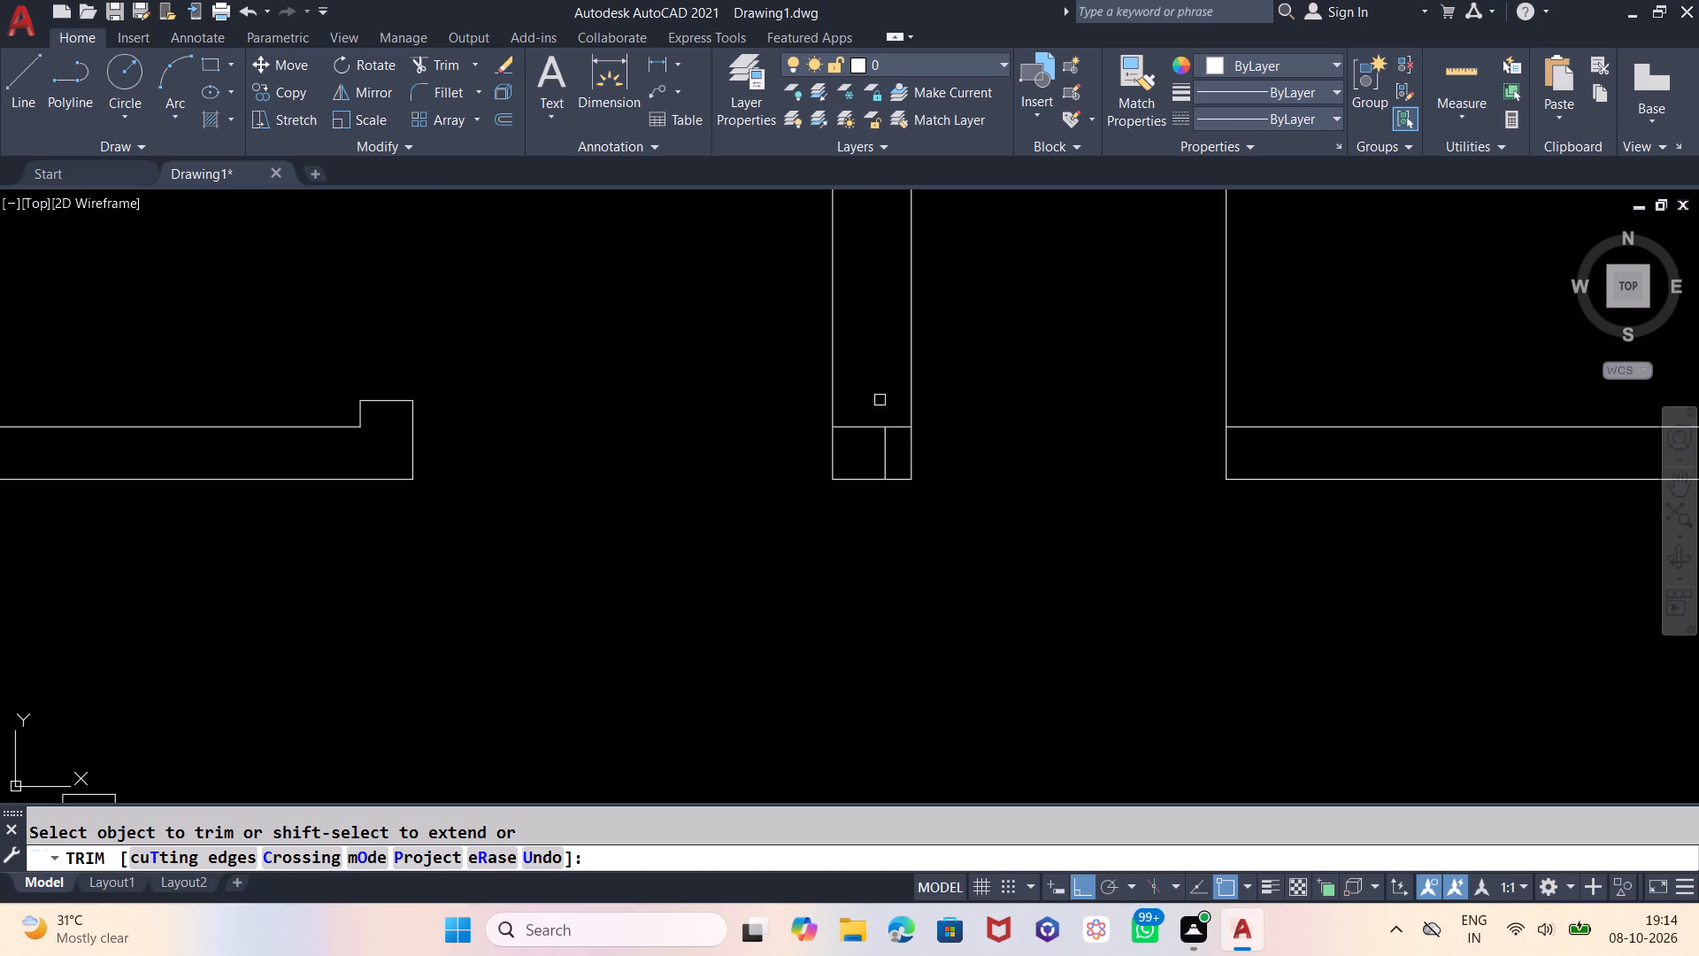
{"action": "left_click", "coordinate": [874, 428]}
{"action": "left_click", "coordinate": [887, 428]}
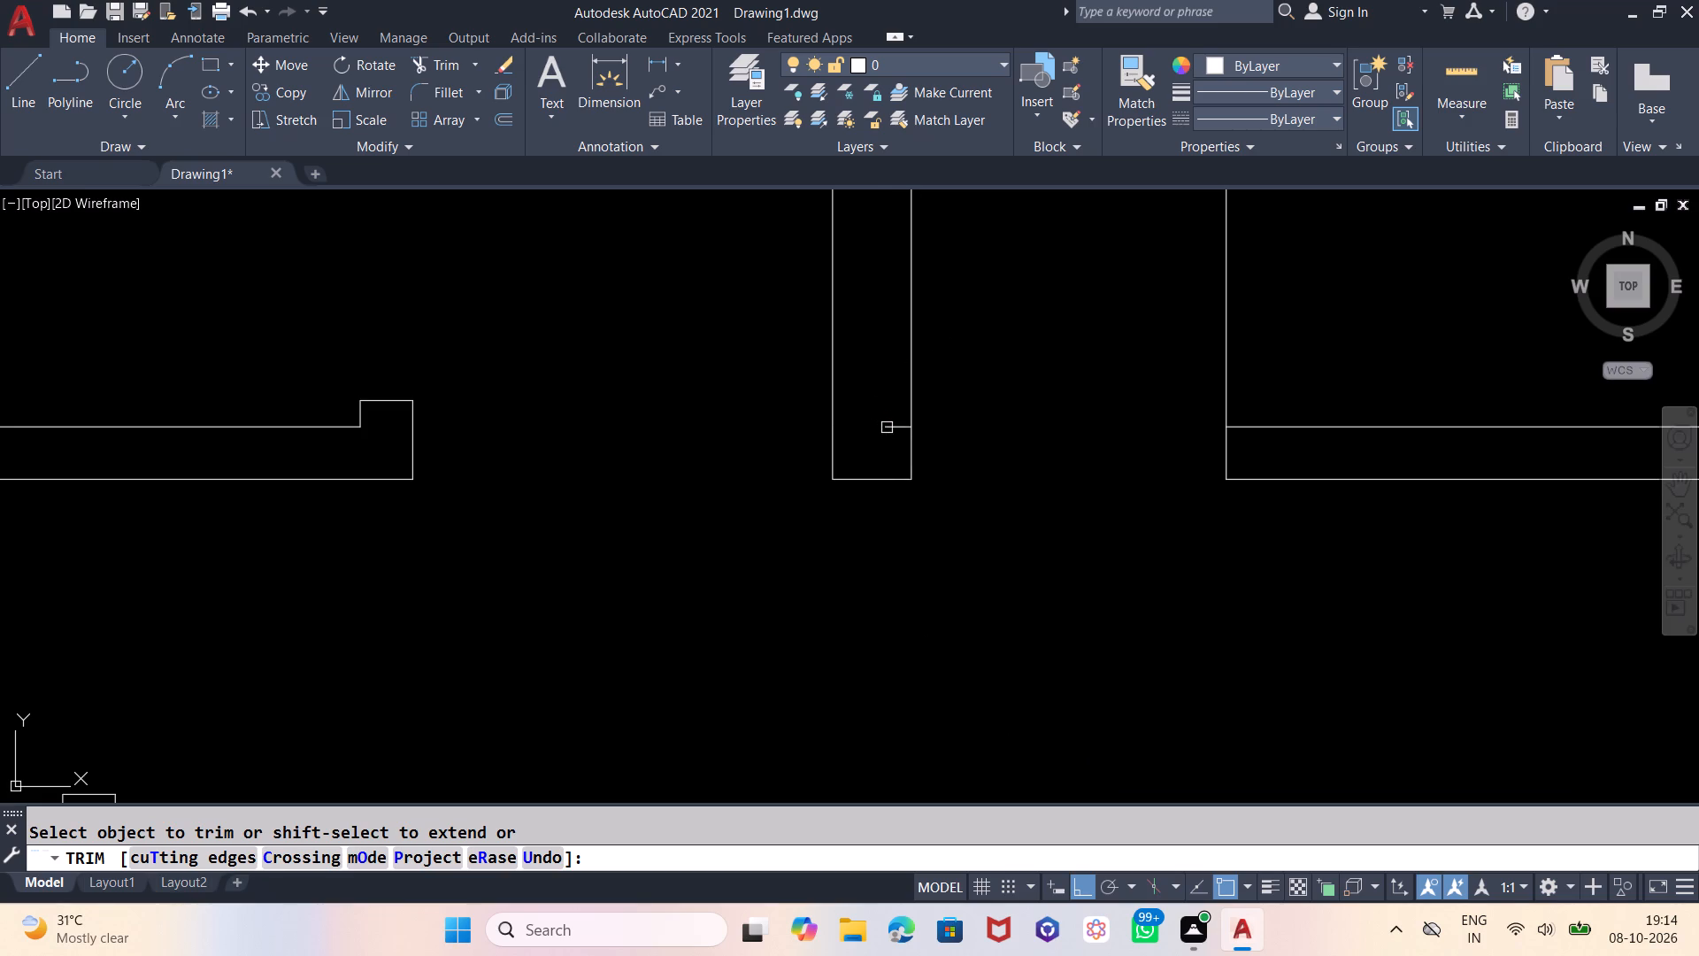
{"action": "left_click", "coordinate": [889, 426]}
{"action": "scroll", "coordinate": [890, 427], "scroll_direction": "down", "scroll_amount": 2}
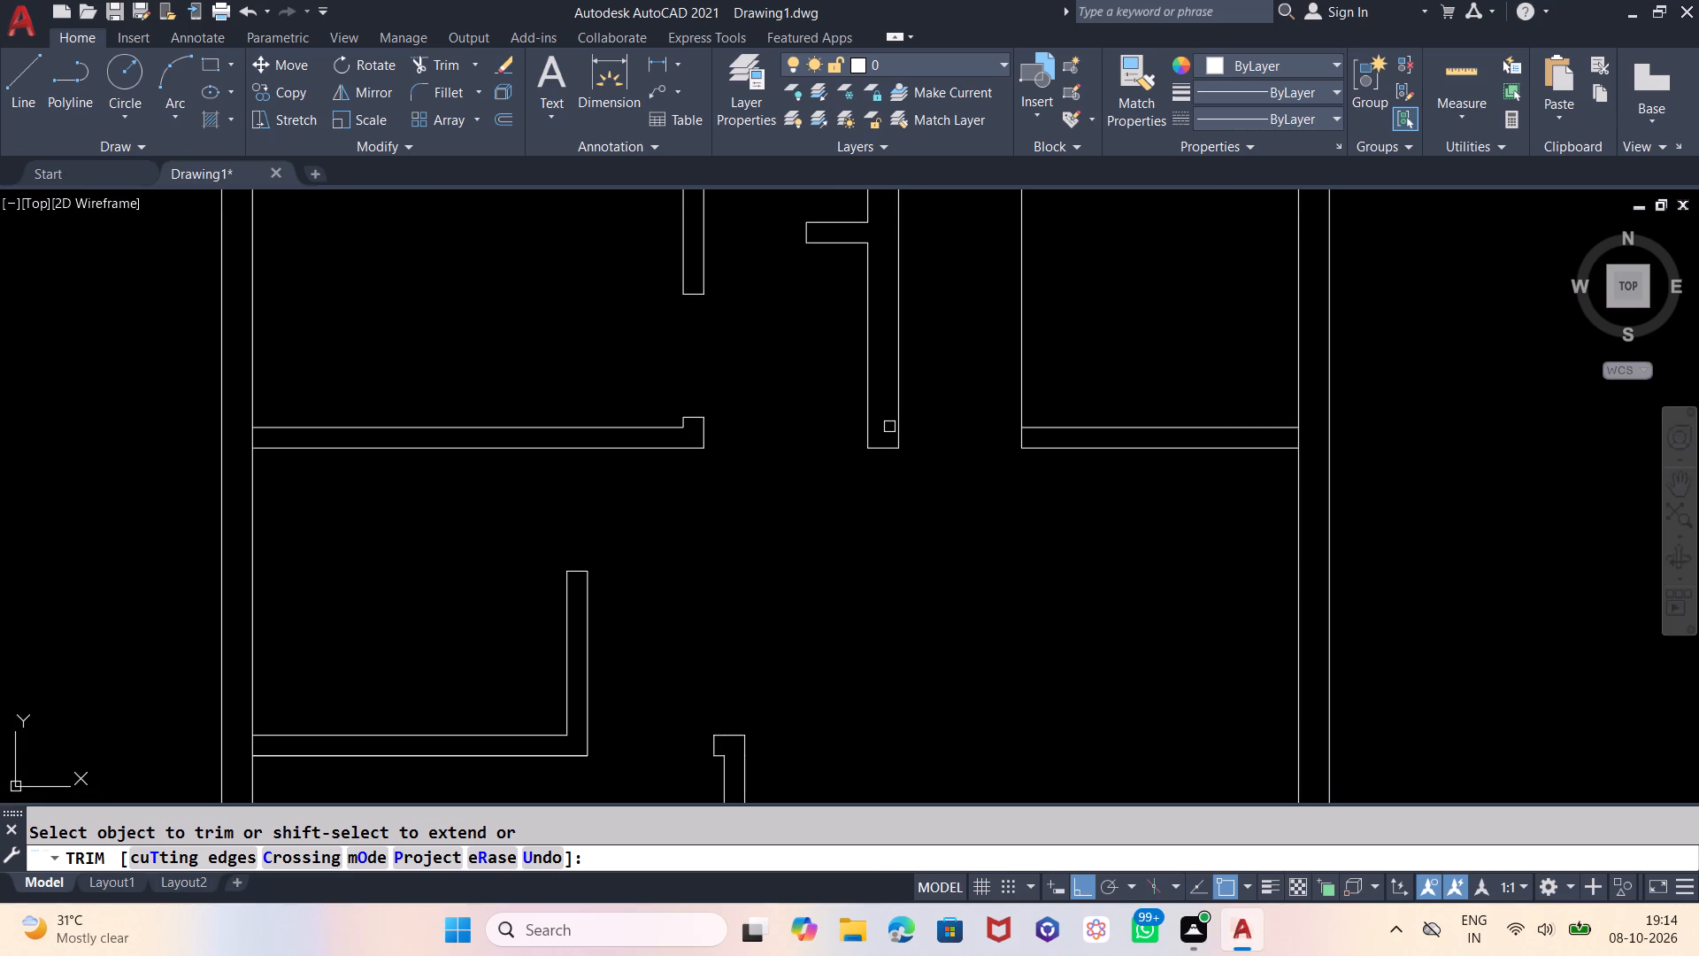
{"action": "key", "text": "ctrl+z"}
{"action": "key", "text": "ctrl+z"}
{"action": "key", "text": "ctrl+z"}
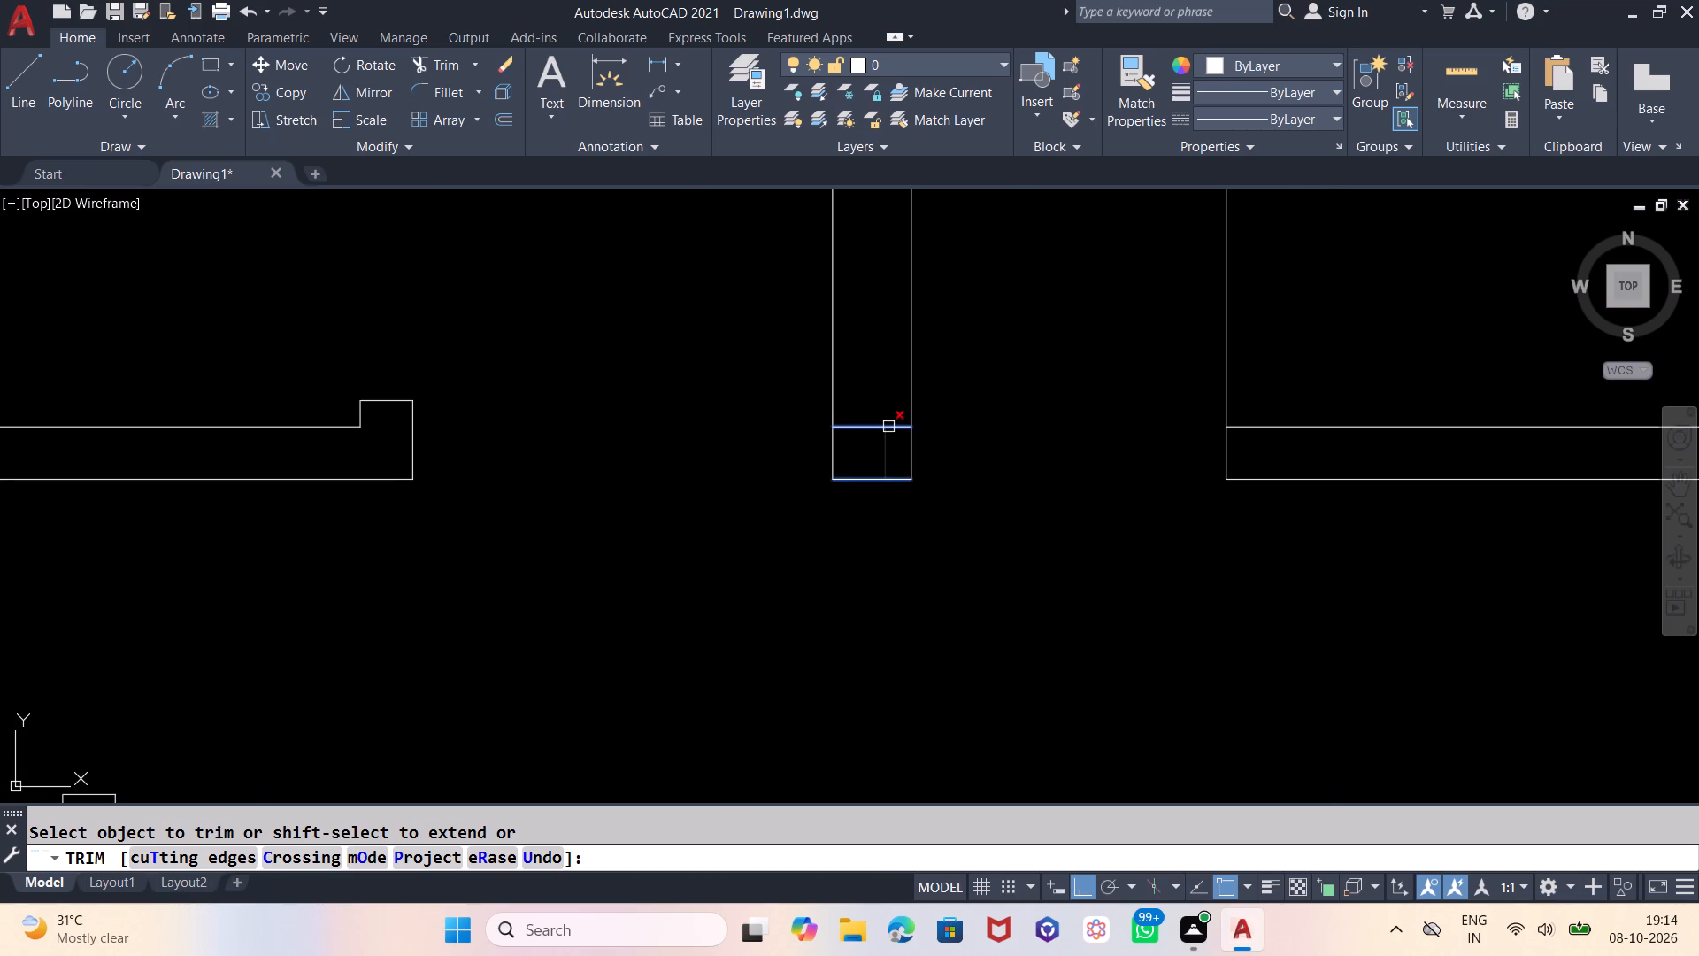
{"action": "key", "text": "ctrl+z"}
Trim the inner lines at the partition's lower end and the 3" offset line above it, leaving a 3" door nib.
{"action": "scroll", "coordinate": [980, 355], "scroll_direction": "up", "scroll_amount": 3}
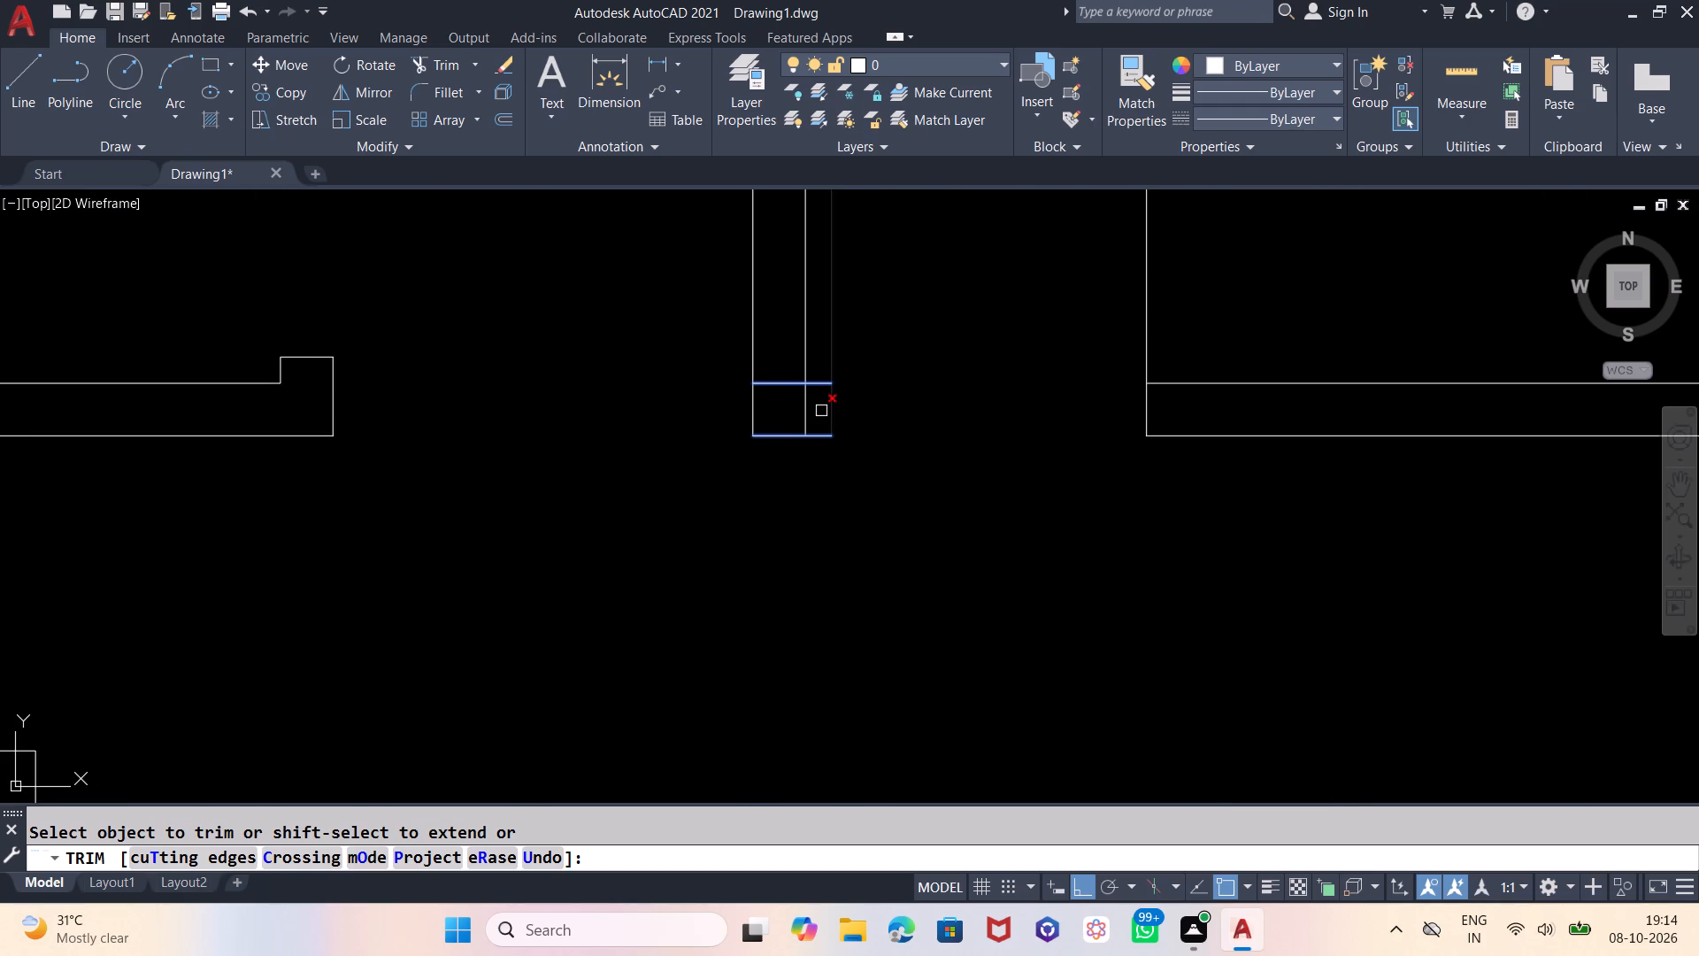
{"action": "left_click", "coordinate": [804, 408]}
{"action": "scroll", "coordinate": [937, 481], "scroll_direction": "down", "scroll_amount": 3}
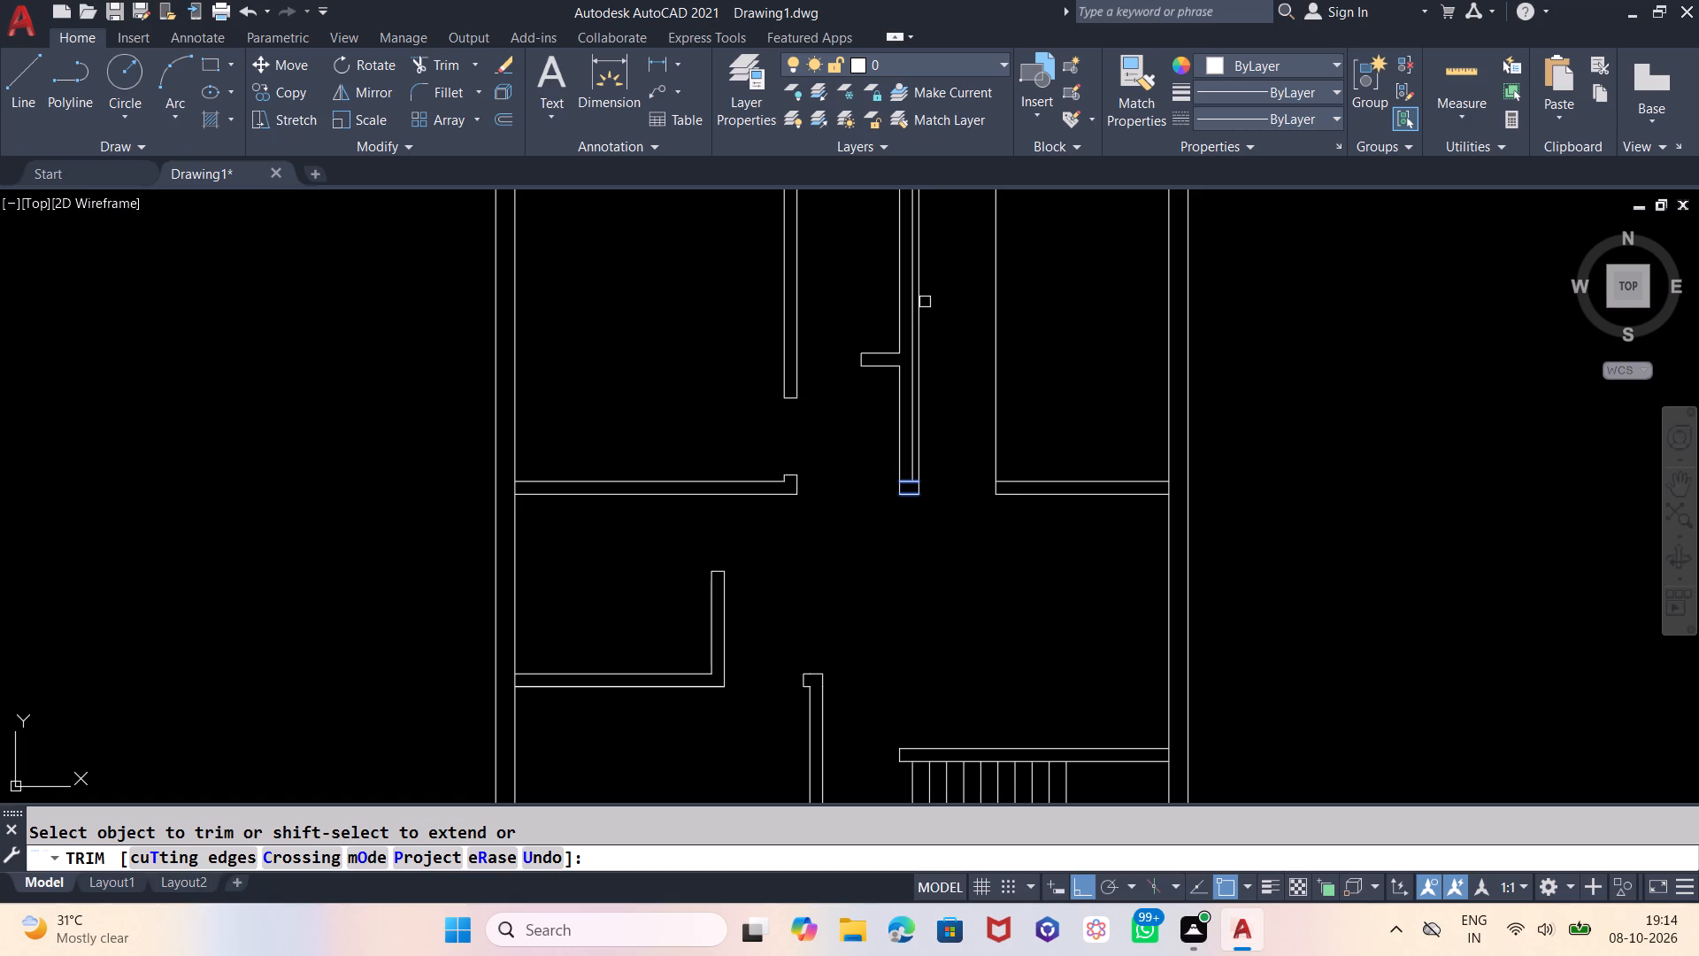
{"action": "left_click", "coordinate": [921, 310]}
{"action": "scroll", "coordinate": [907, 485], "scroll_direction": "up", "scroll_amount": 4}
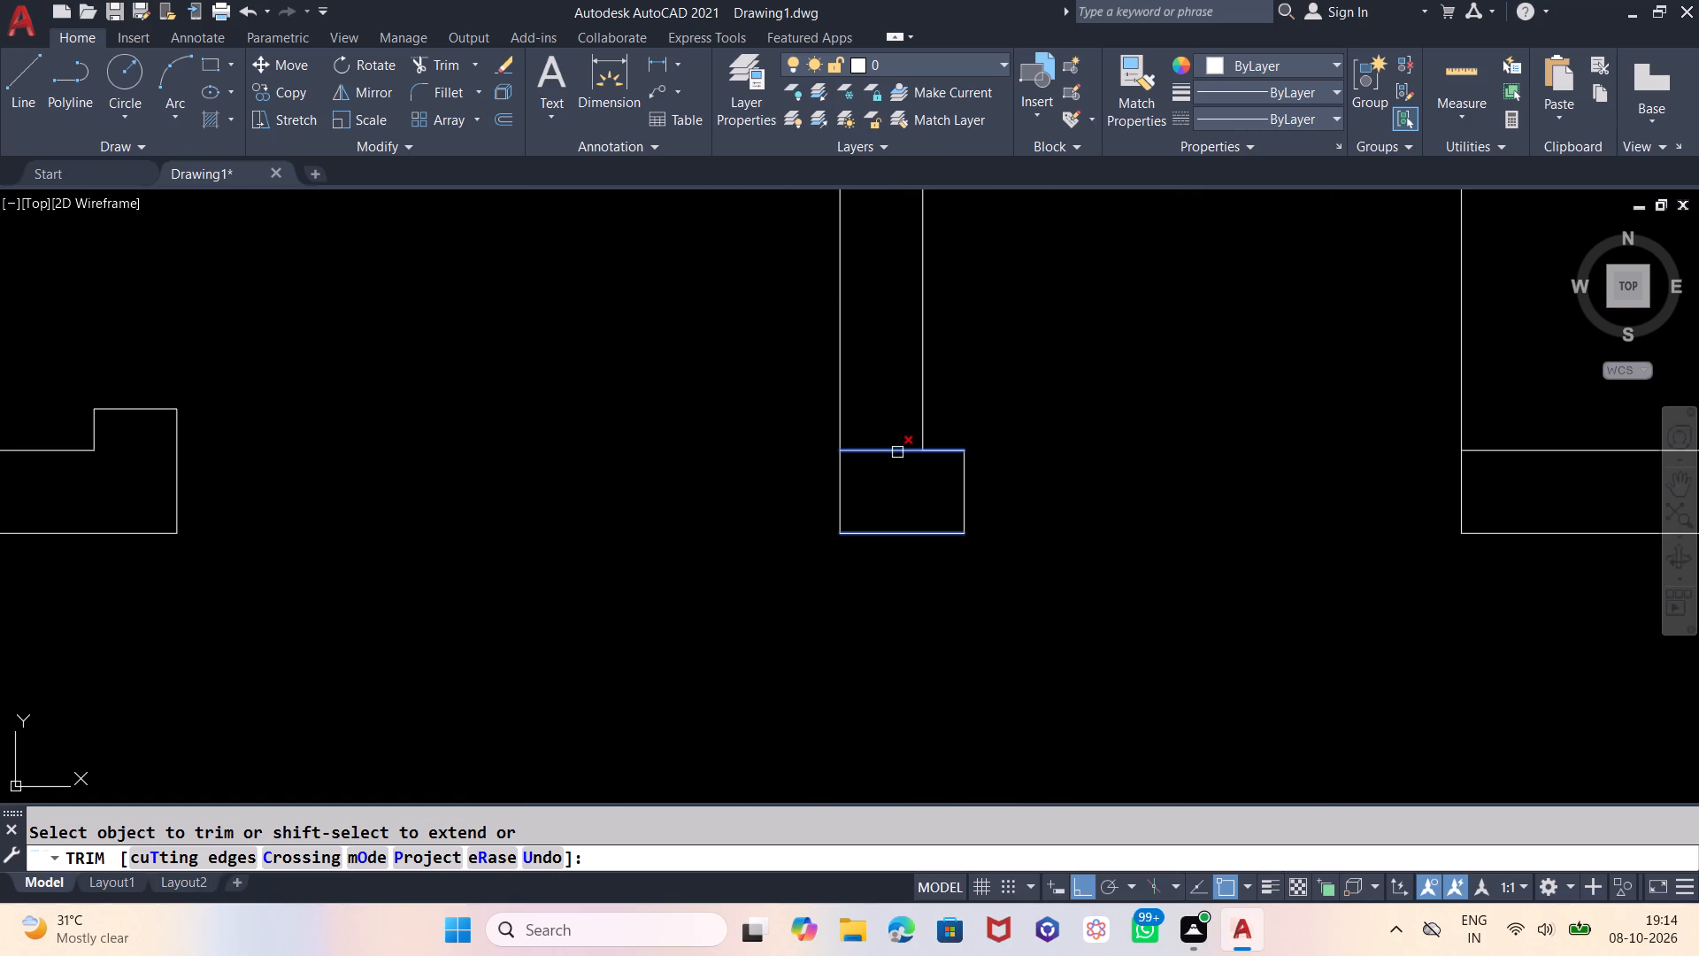
{"action": "left_click", "coordinate": [897, 451]}
{"action": "scroll", "coordinate": [952, 468], "scroll_direction": "down", "scroll_amount": 3}
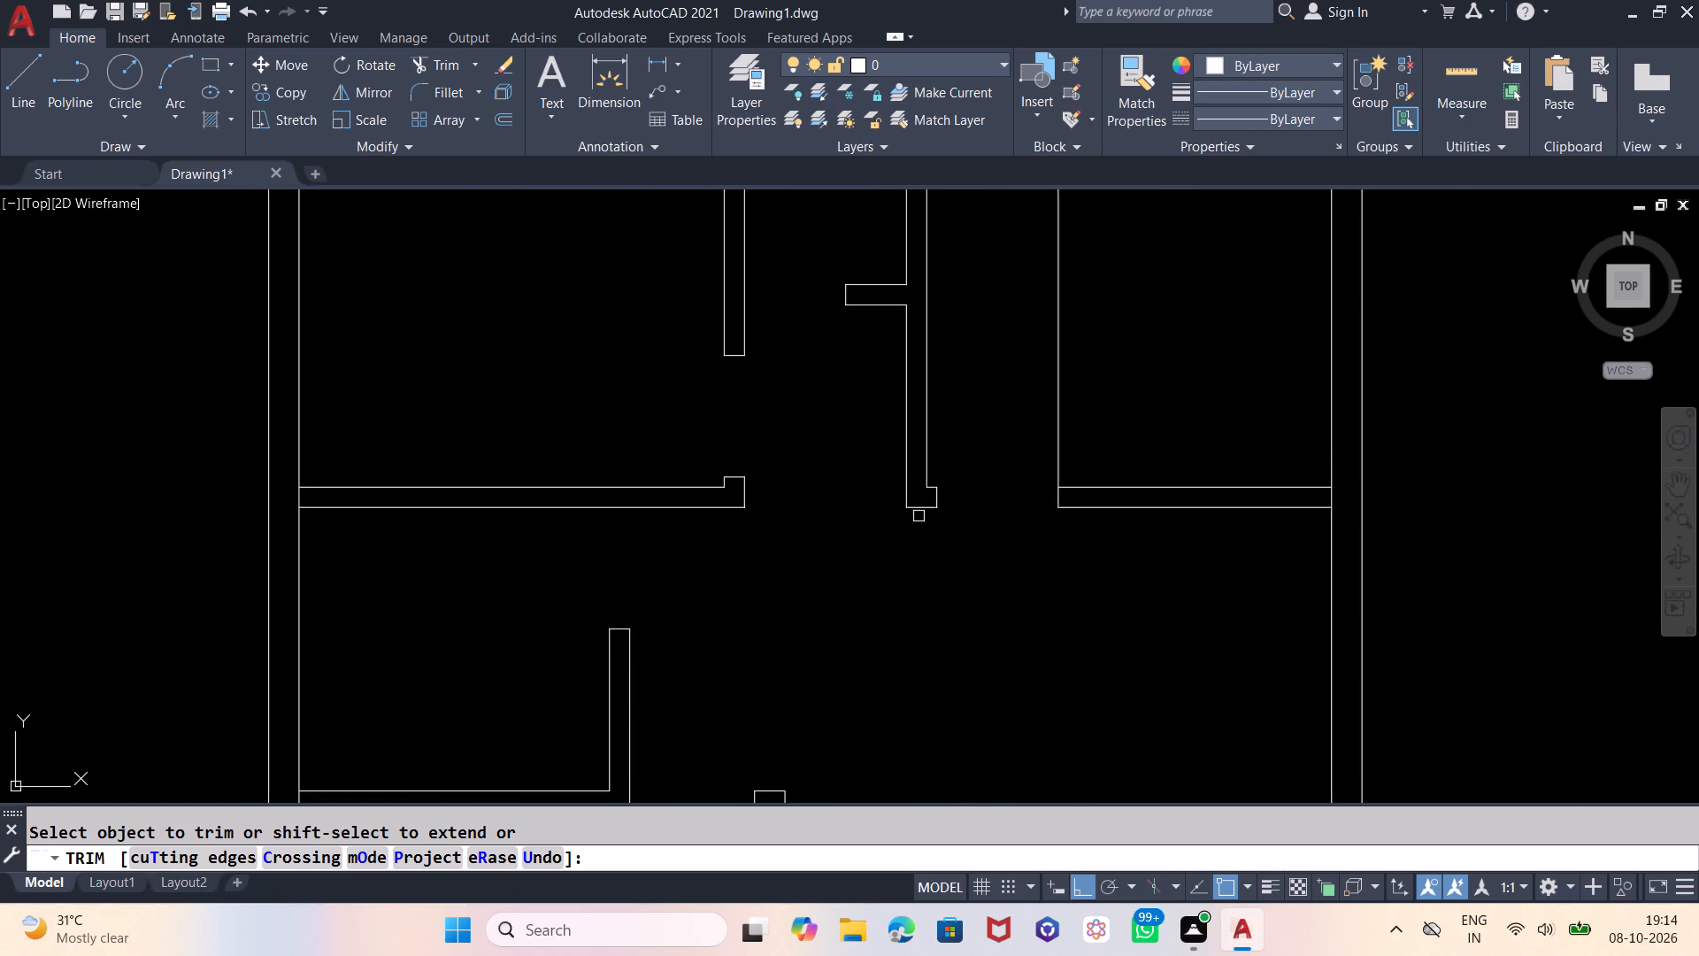
Trim away the 3' offset line above the upper right room's lower wall.
{"action": "scroll", "coordinate": [919, 541], "scroll_direction": "down", "scroll_amount": 1}
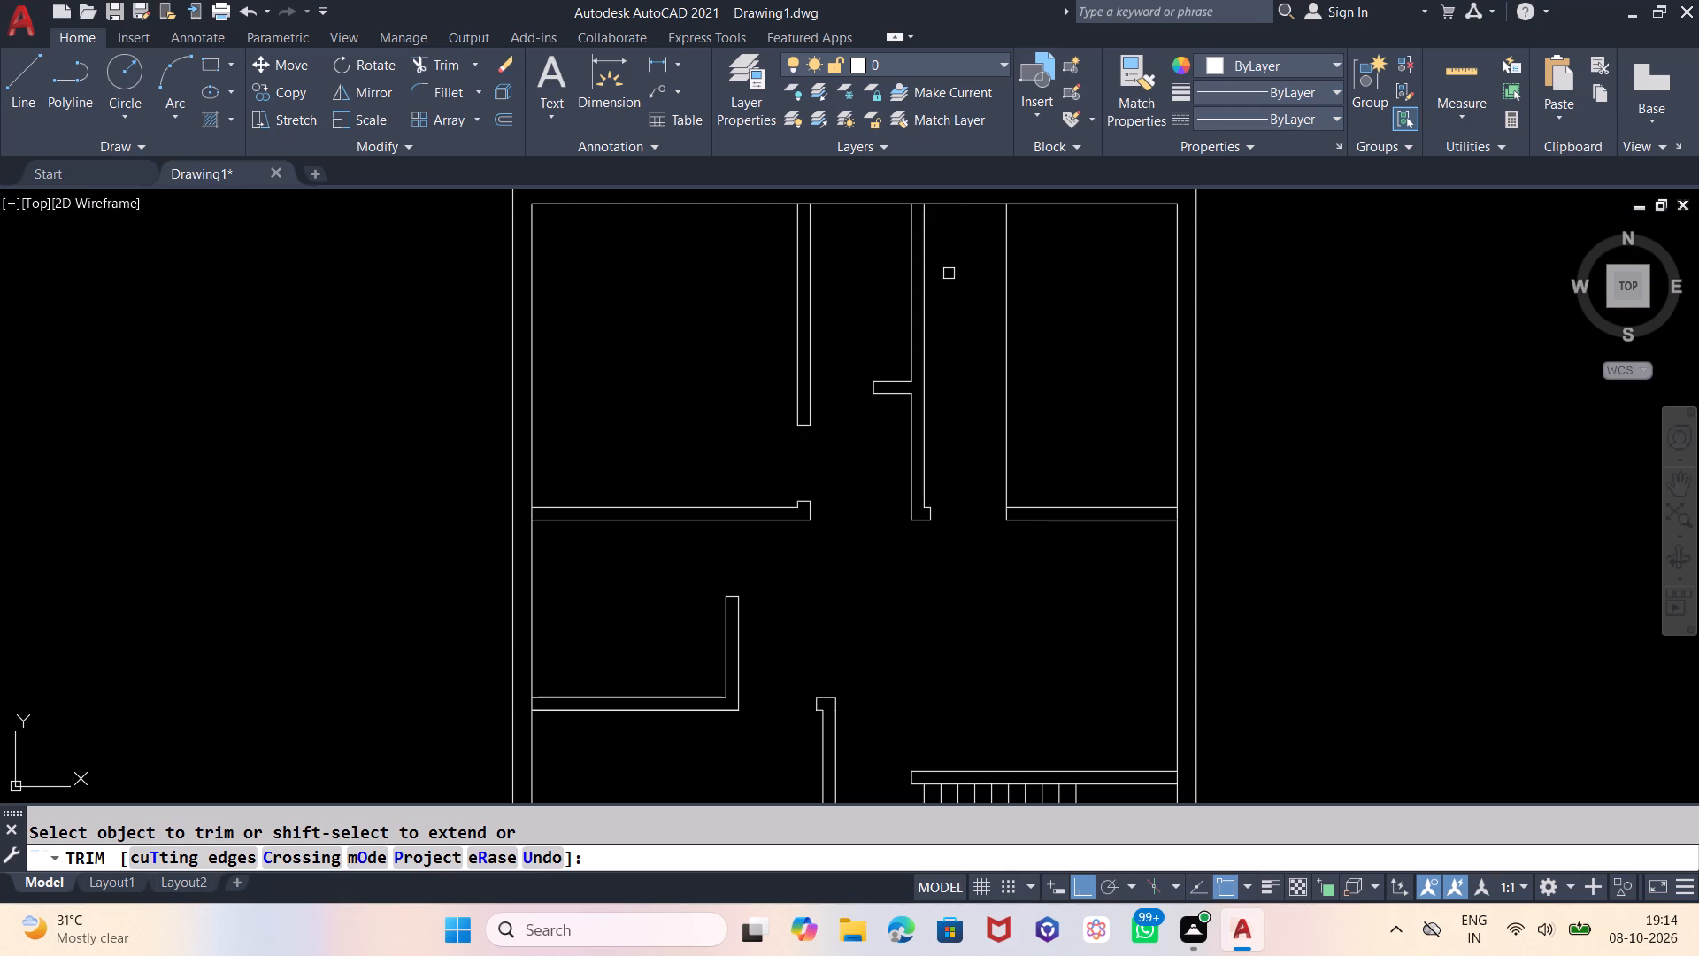
{"action": "left_click", "coordinate": [1007, 276]}
{"action": "scroll", "coordinate": [980, 291], "scroll_direction": "down", "scroll_amount": 1}
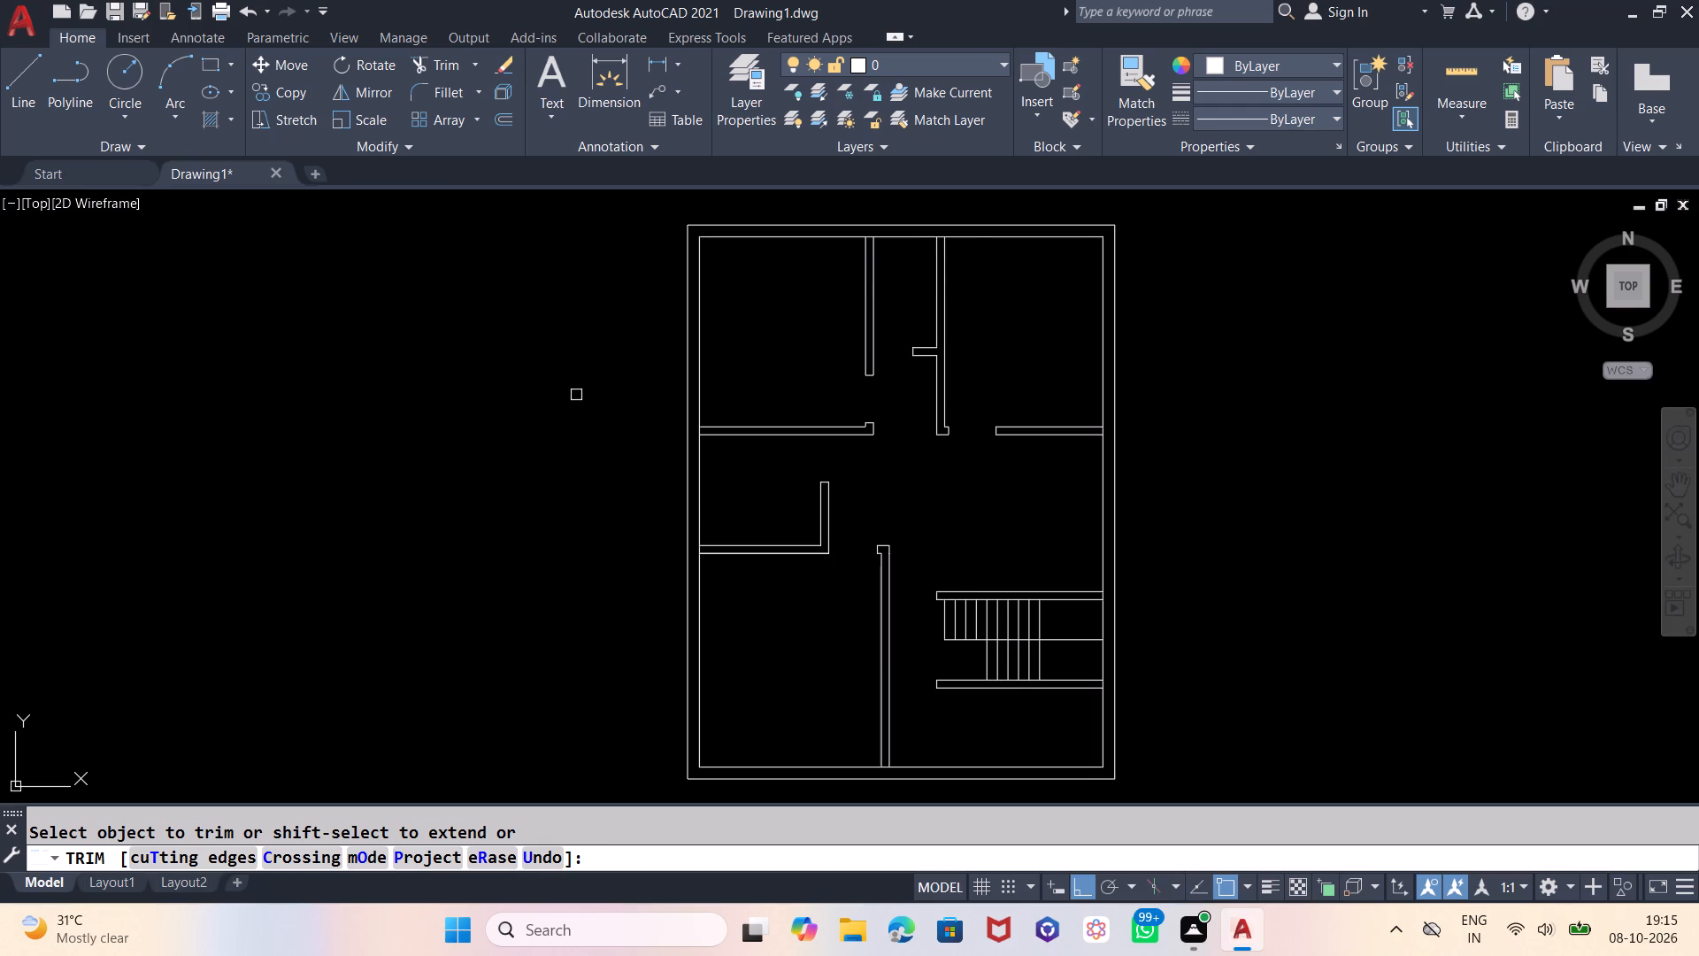
{"action": "key", "text": "Escape"}
Offset the small left room's lower wall line and the left outer wall's inner line 2' into the room.
{"action": "scroll", "coordinate": [495, 403], "scroll_direction": "down", "scroll_amount": 1}
{"action": "scroll", "coordinate": [705, 429], "scroll_direction": "up", "scroll_amount": 1}
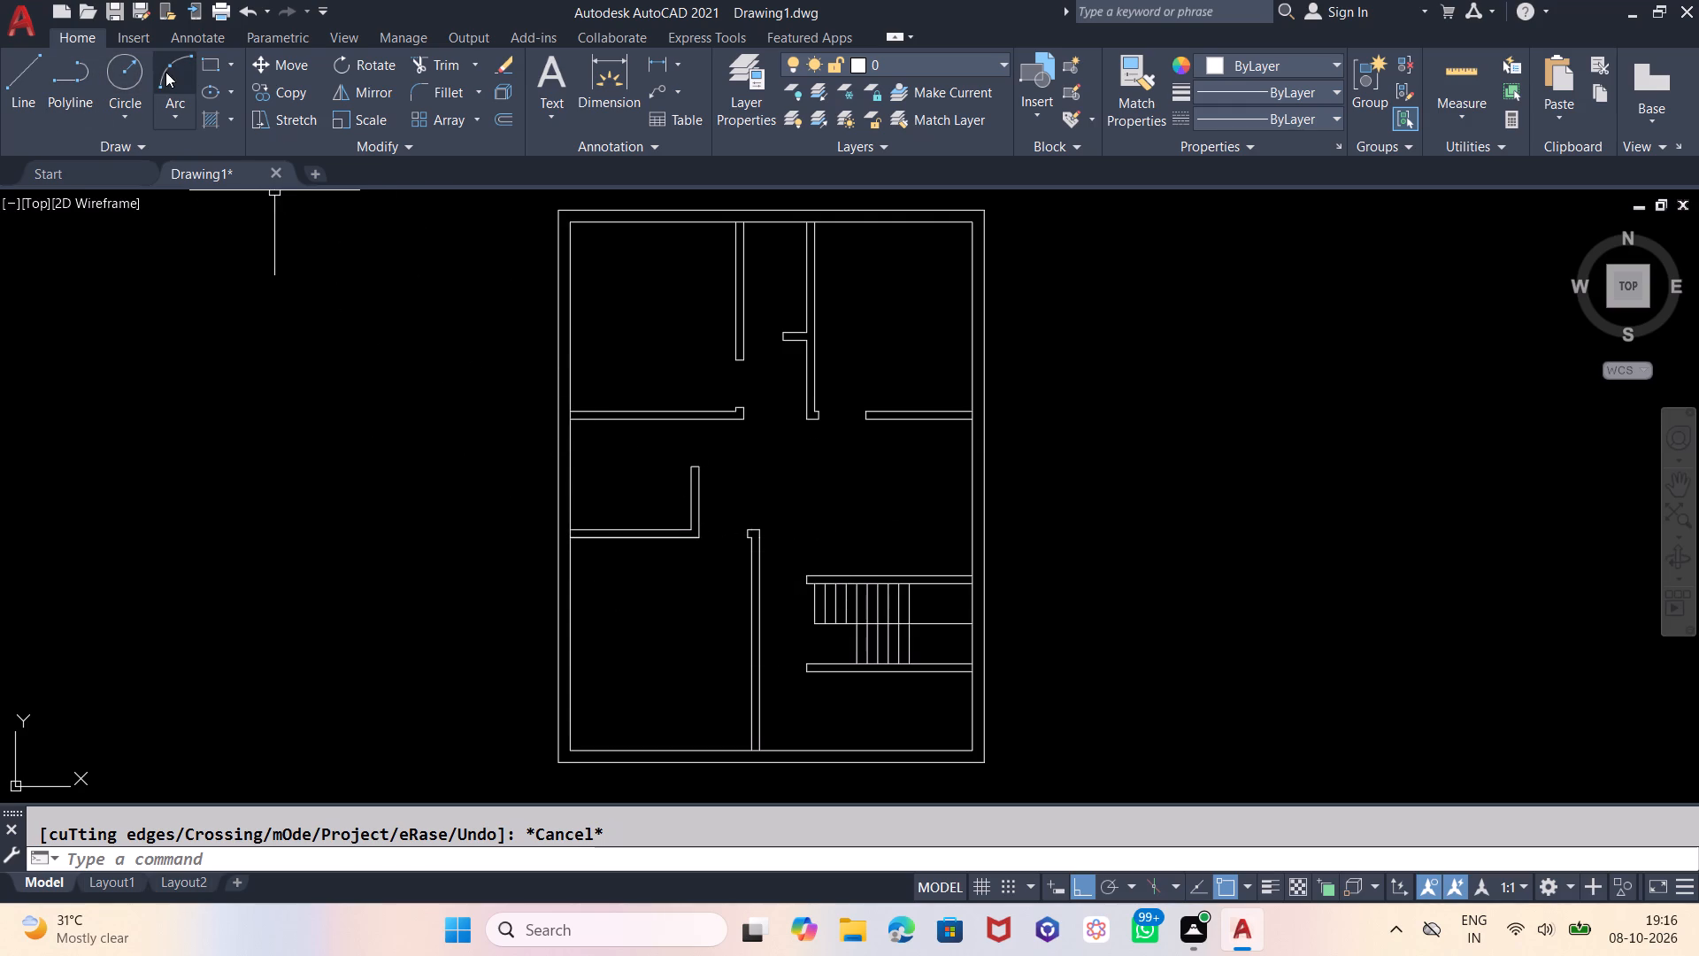
{"action": "key", "text": "o"}
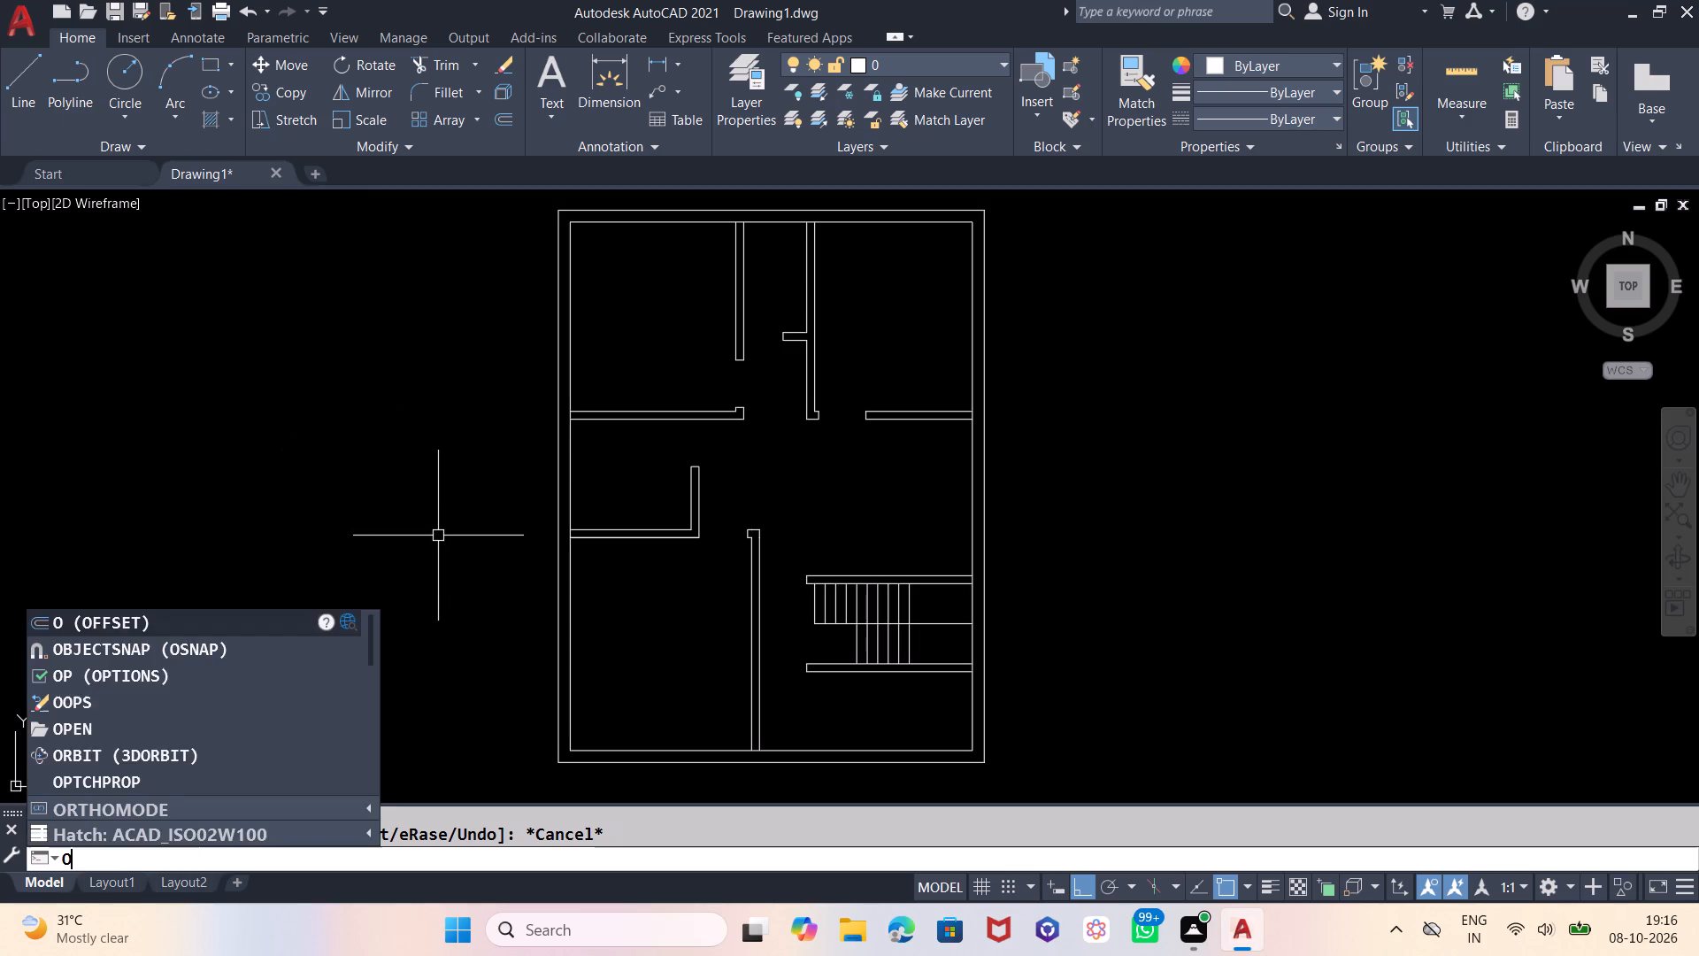
{"action": "key", "text": "Return"}
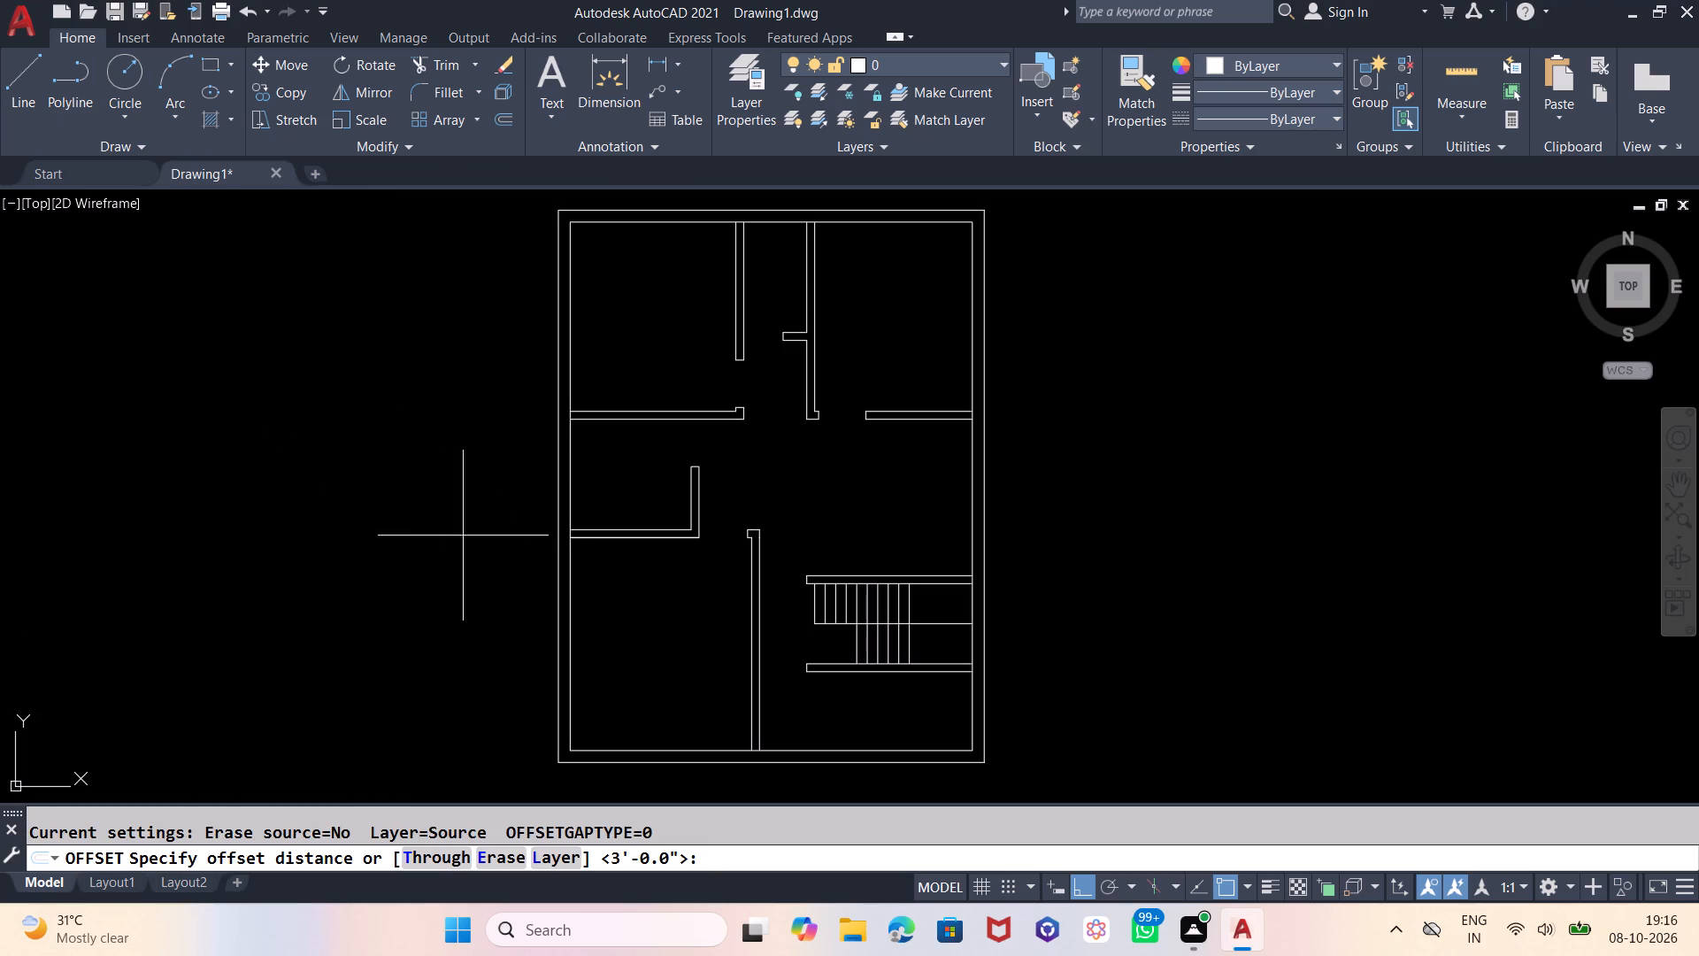
{"action": "key", "text": "2"}
{"action": "key", "text": "apostrophe"}
{"action": "key", "text": "Return"}
{"action": "left_click", "coordinate": [664, 527]}
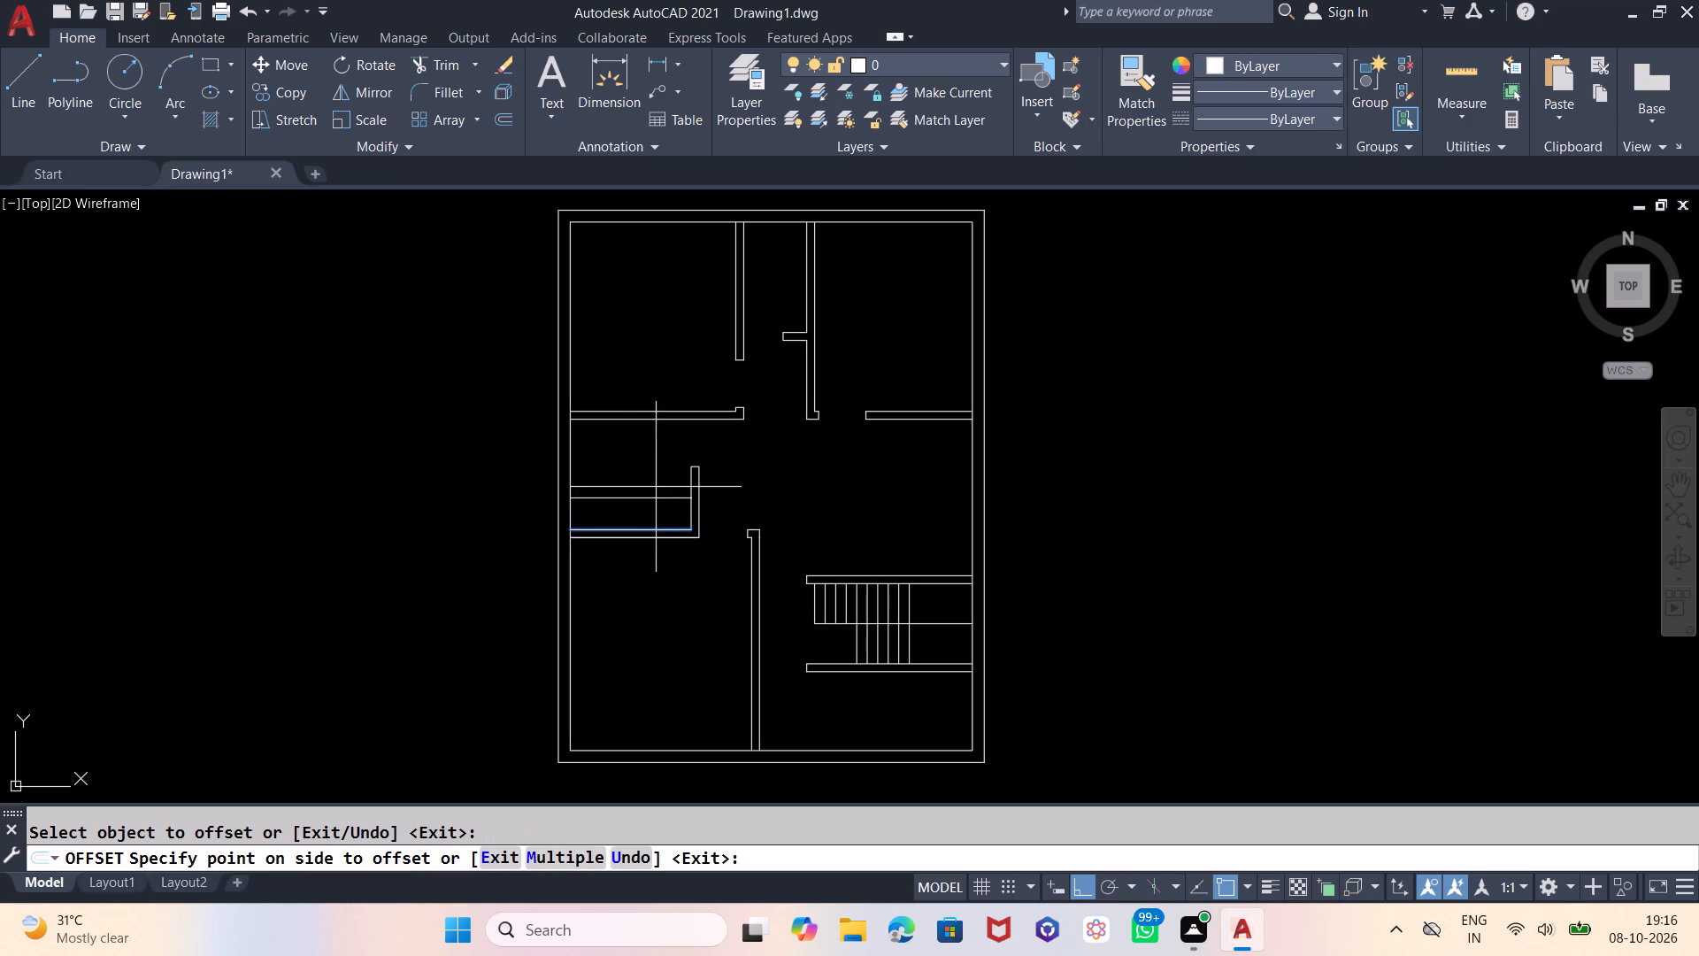
{"action": "left_click", "coordinate": [656, 485]}
{"action": "left_click", "coordinate": [570, 472]}
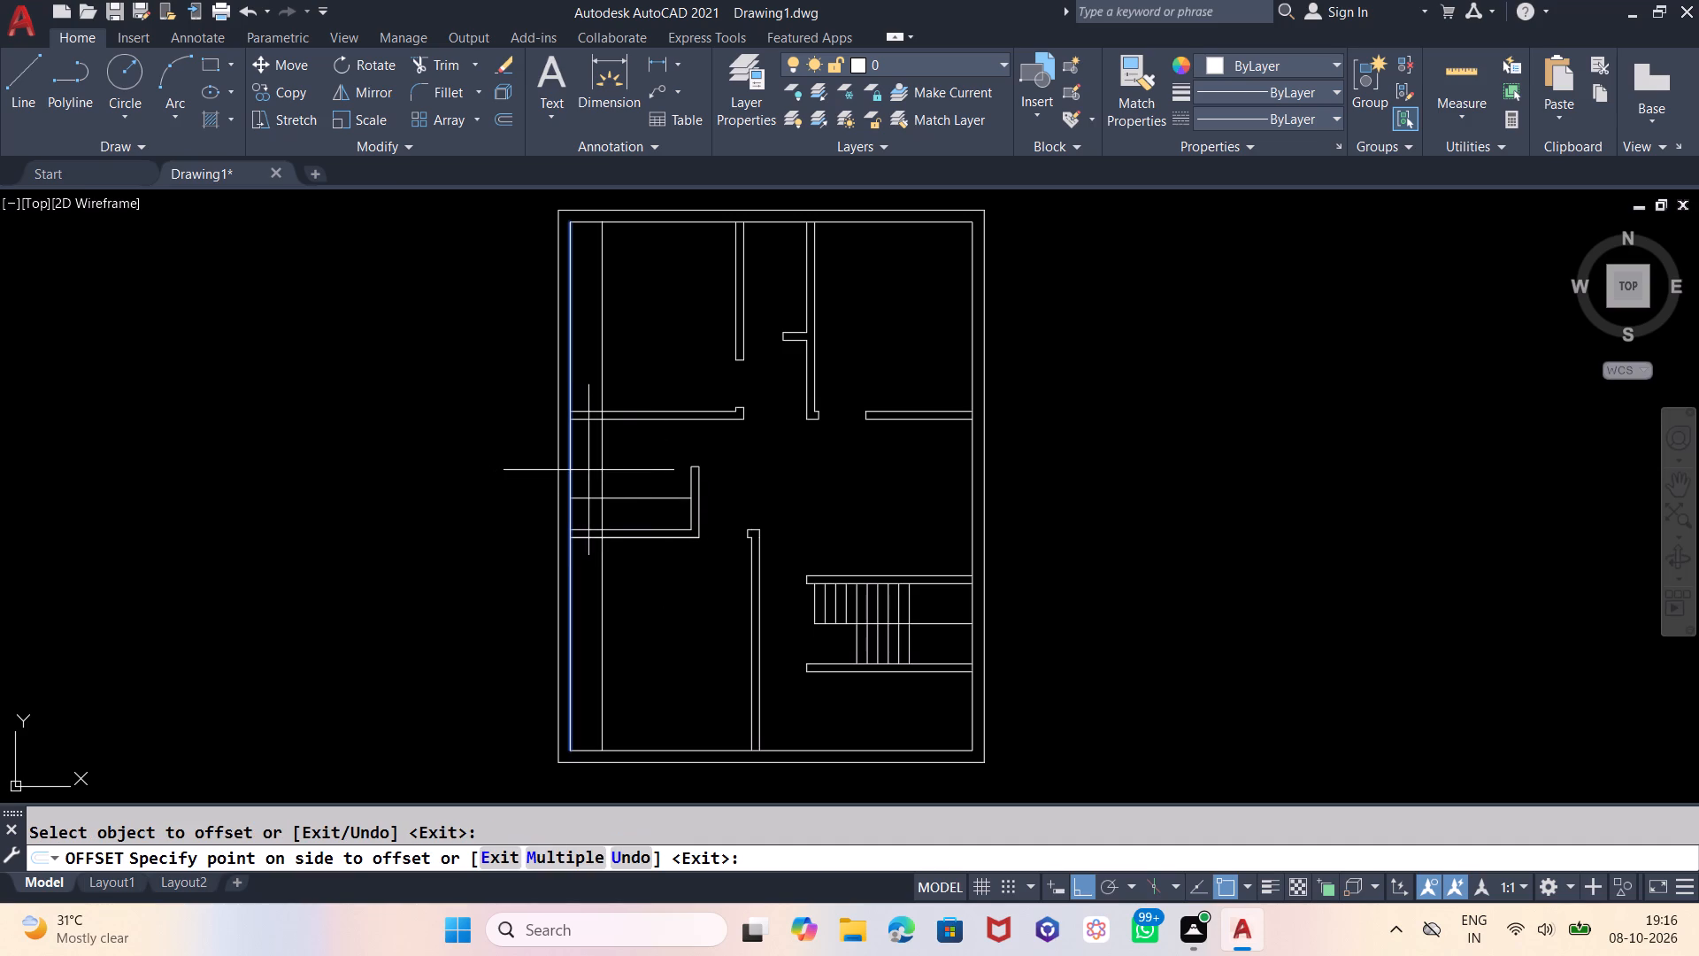
{"action": "left_click", "coordinate": [617, 468]}
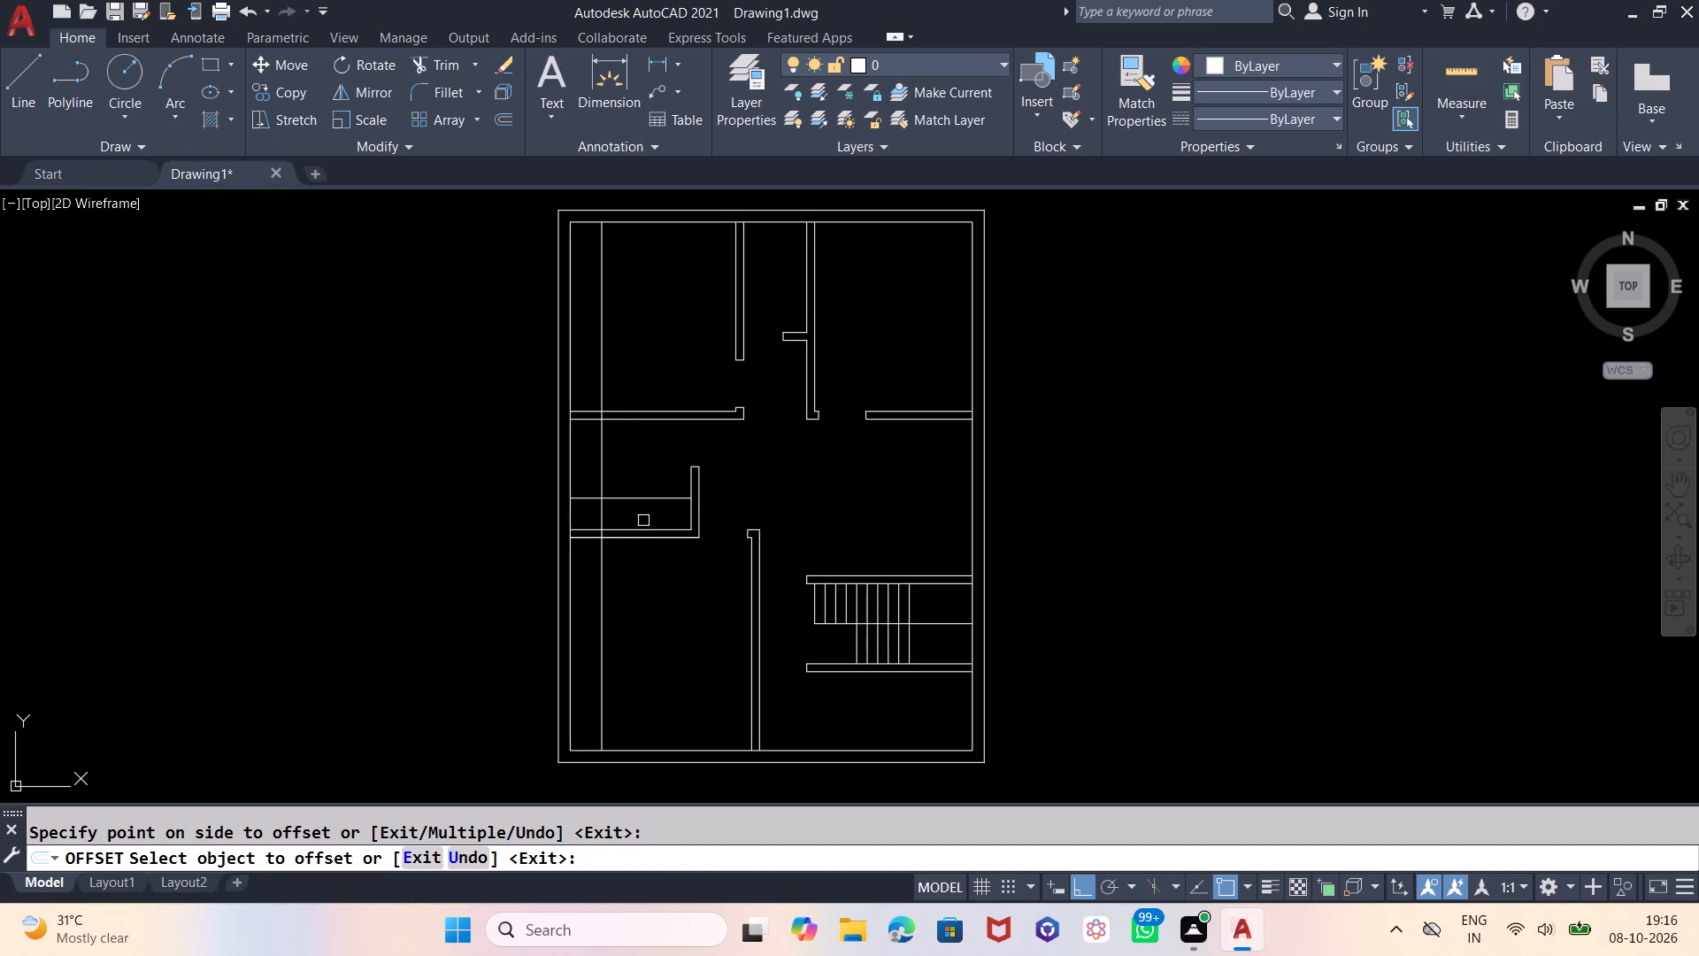
{"action": "key", "text": "Escape"}
Trim the two 2' offset lines to an L-shaped outline inside the small left room, clearing the pieces within the walls.
{"action": "type", "text": "tr"}
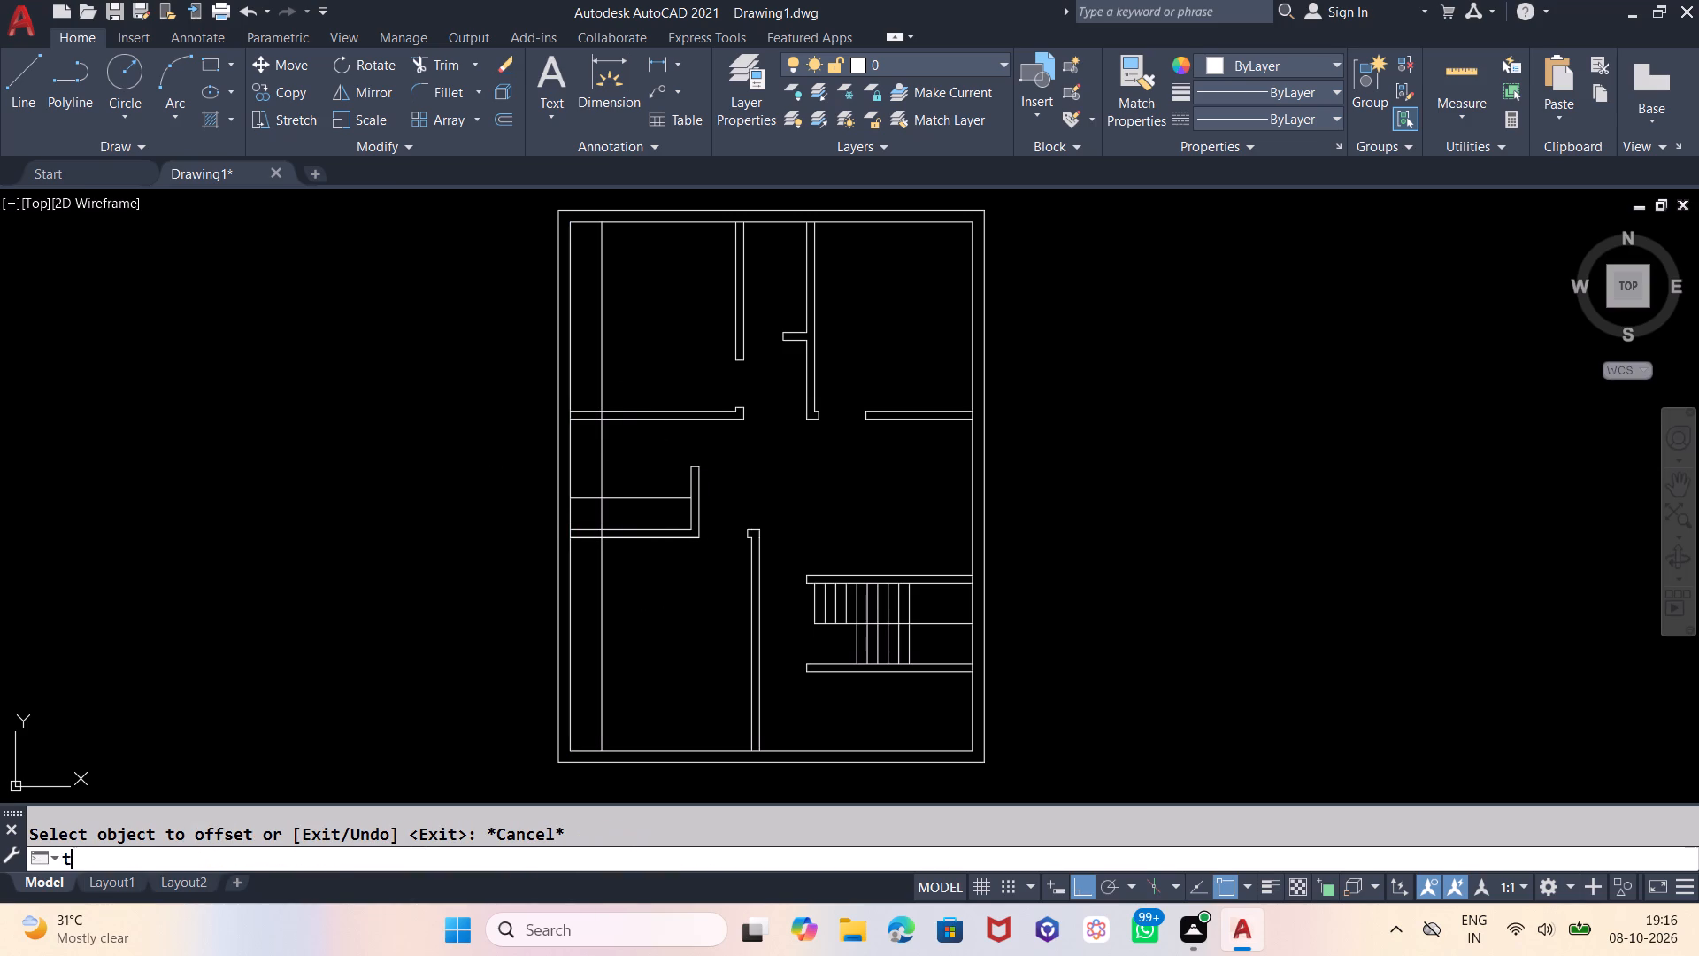
{"action": "key", "text": "Return"}
{"action": "key", "text": "Return"}
{"action": "left_click", "coordinate": [604, 582]}
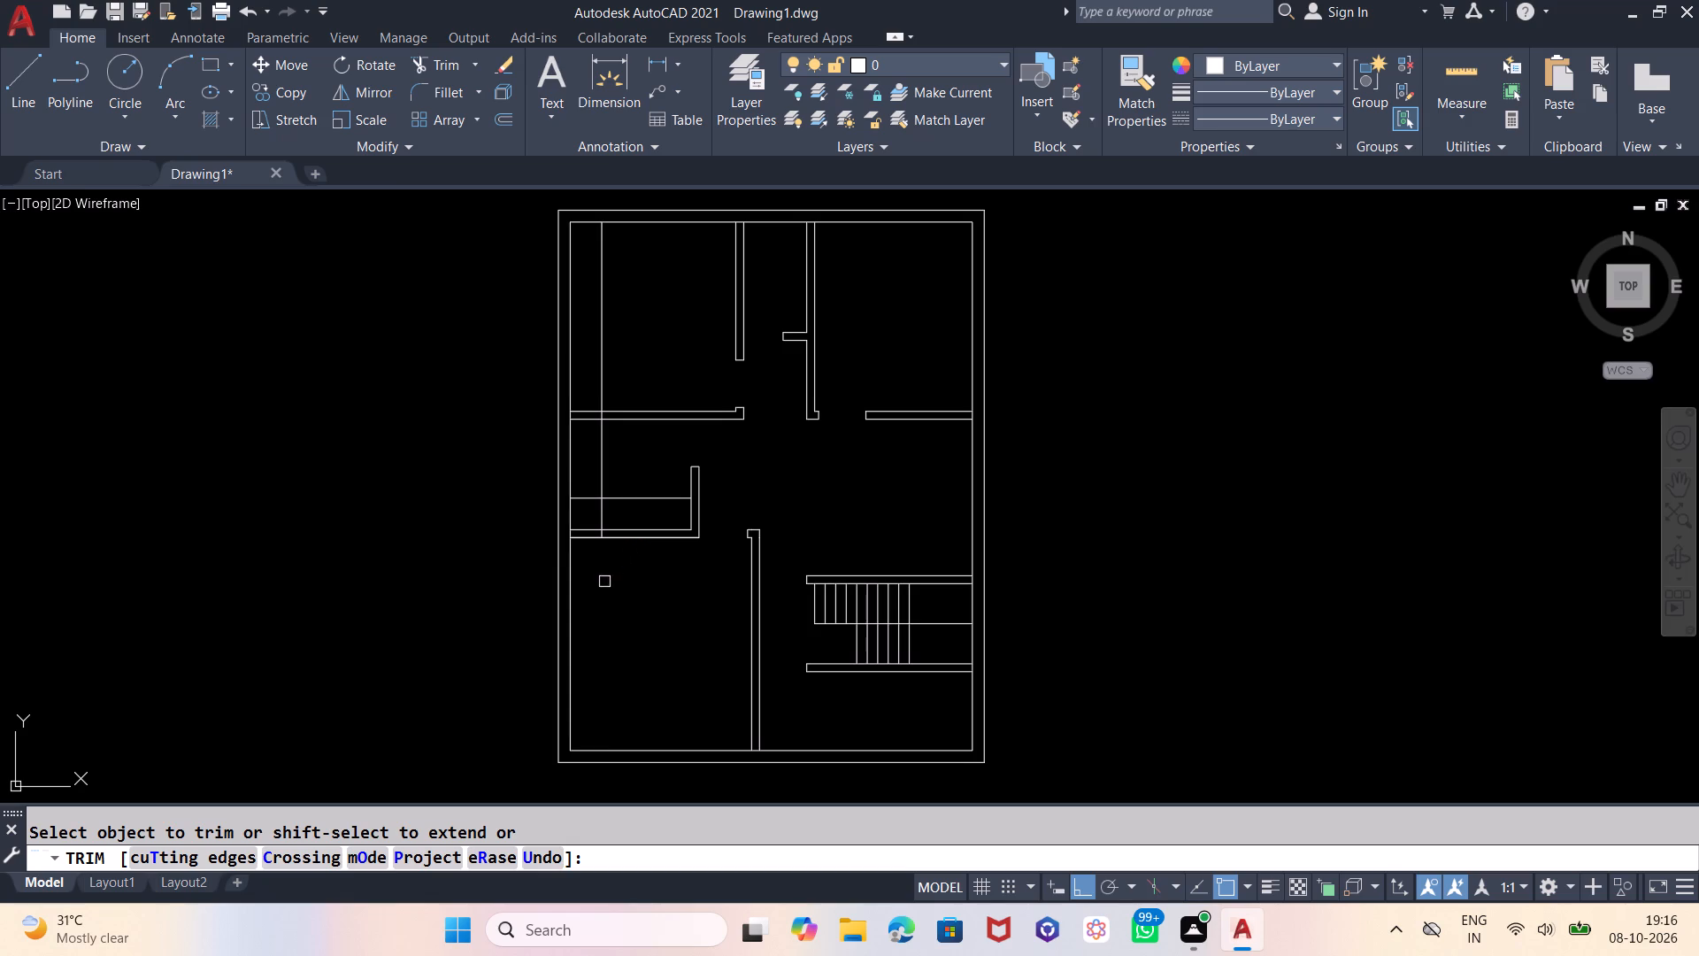
{"action": "left_click", "coordinate": [601, 332]}
{"action": "left_click", "coordinate": [588, 498]}
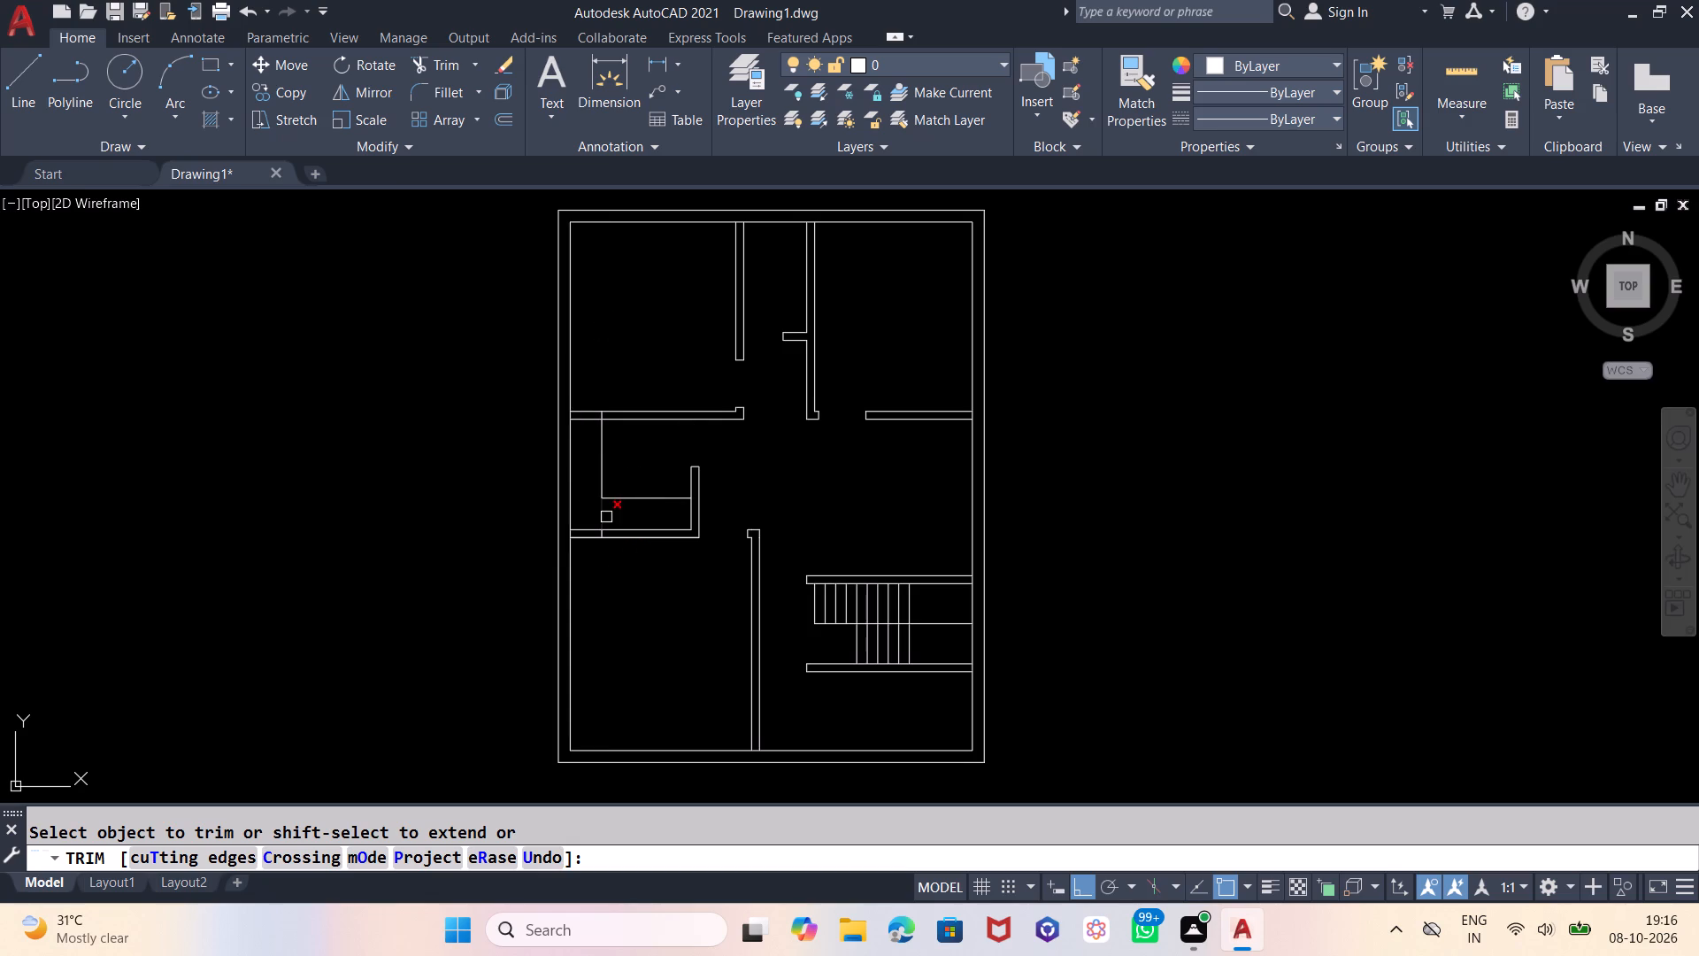
{"action": "left_click", "coordinate": [604, 517]}
{"action": "scroll", "coordinate": [593, 412], "scroll_direction": "up", "scroll_amount": 3}
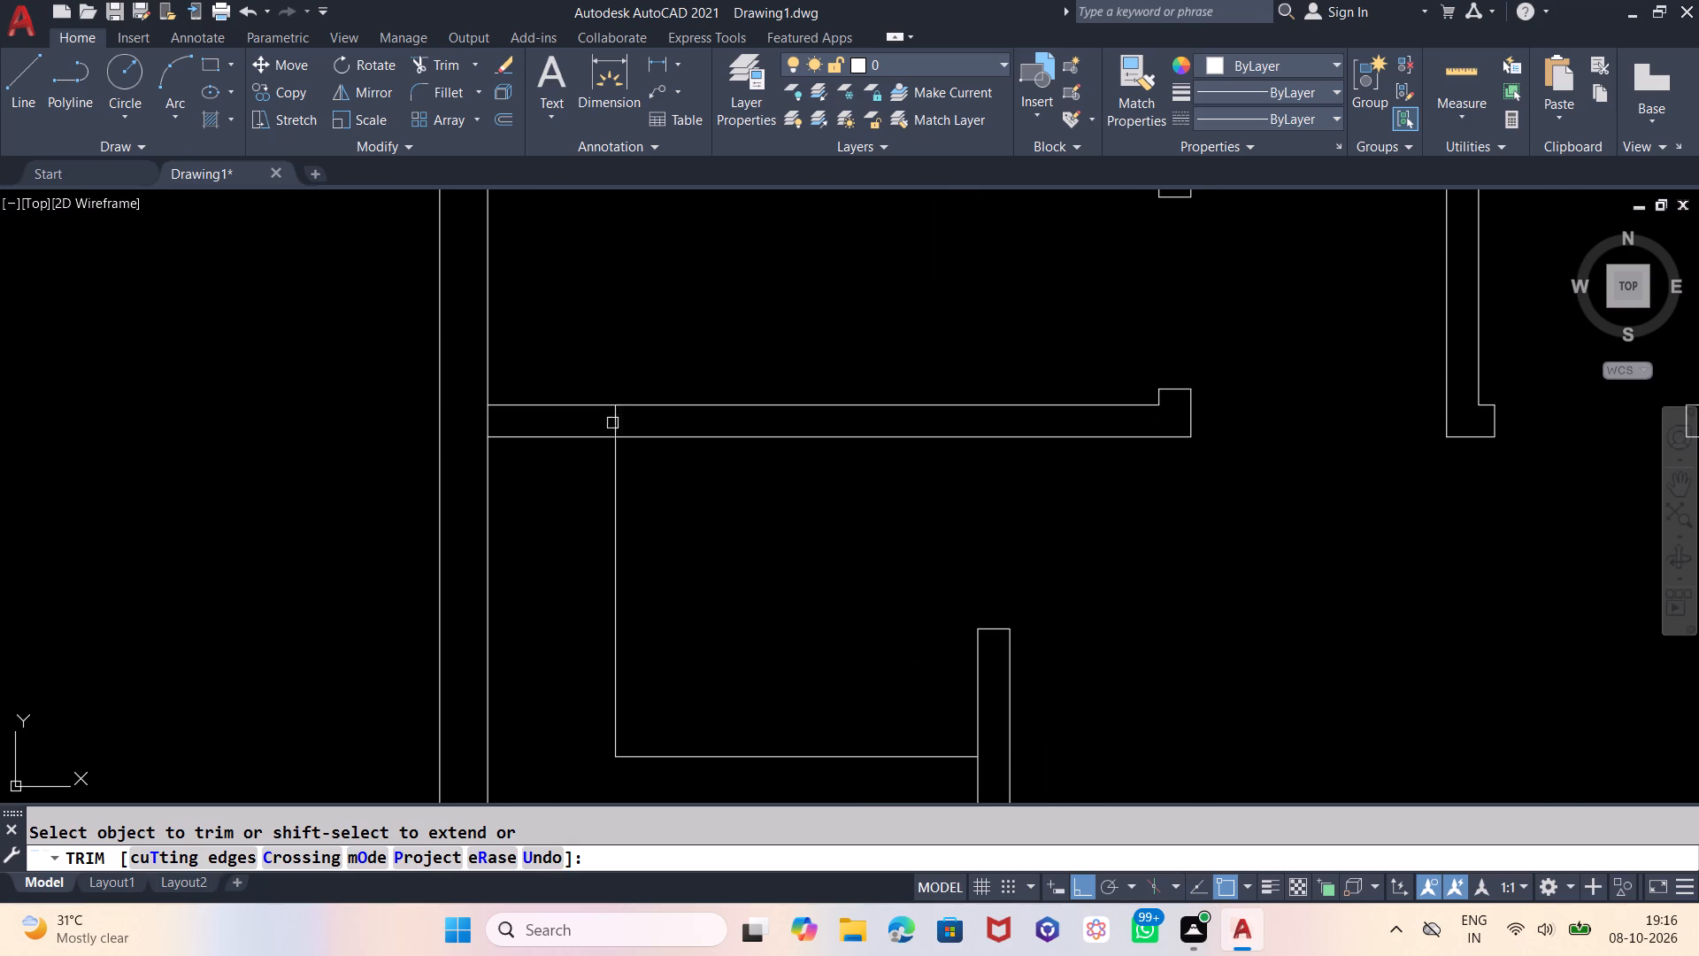
{"action": "left_click", "coordinate": [617, 426]}
{"action": "scroll", "coordinate": [634, 353], "scroll_direction": "down", "scroll_amount": 2}
{"action": "scroll", "coordinate": [612, 562], "scroll_direction": "up", "scroll_amount": 3}
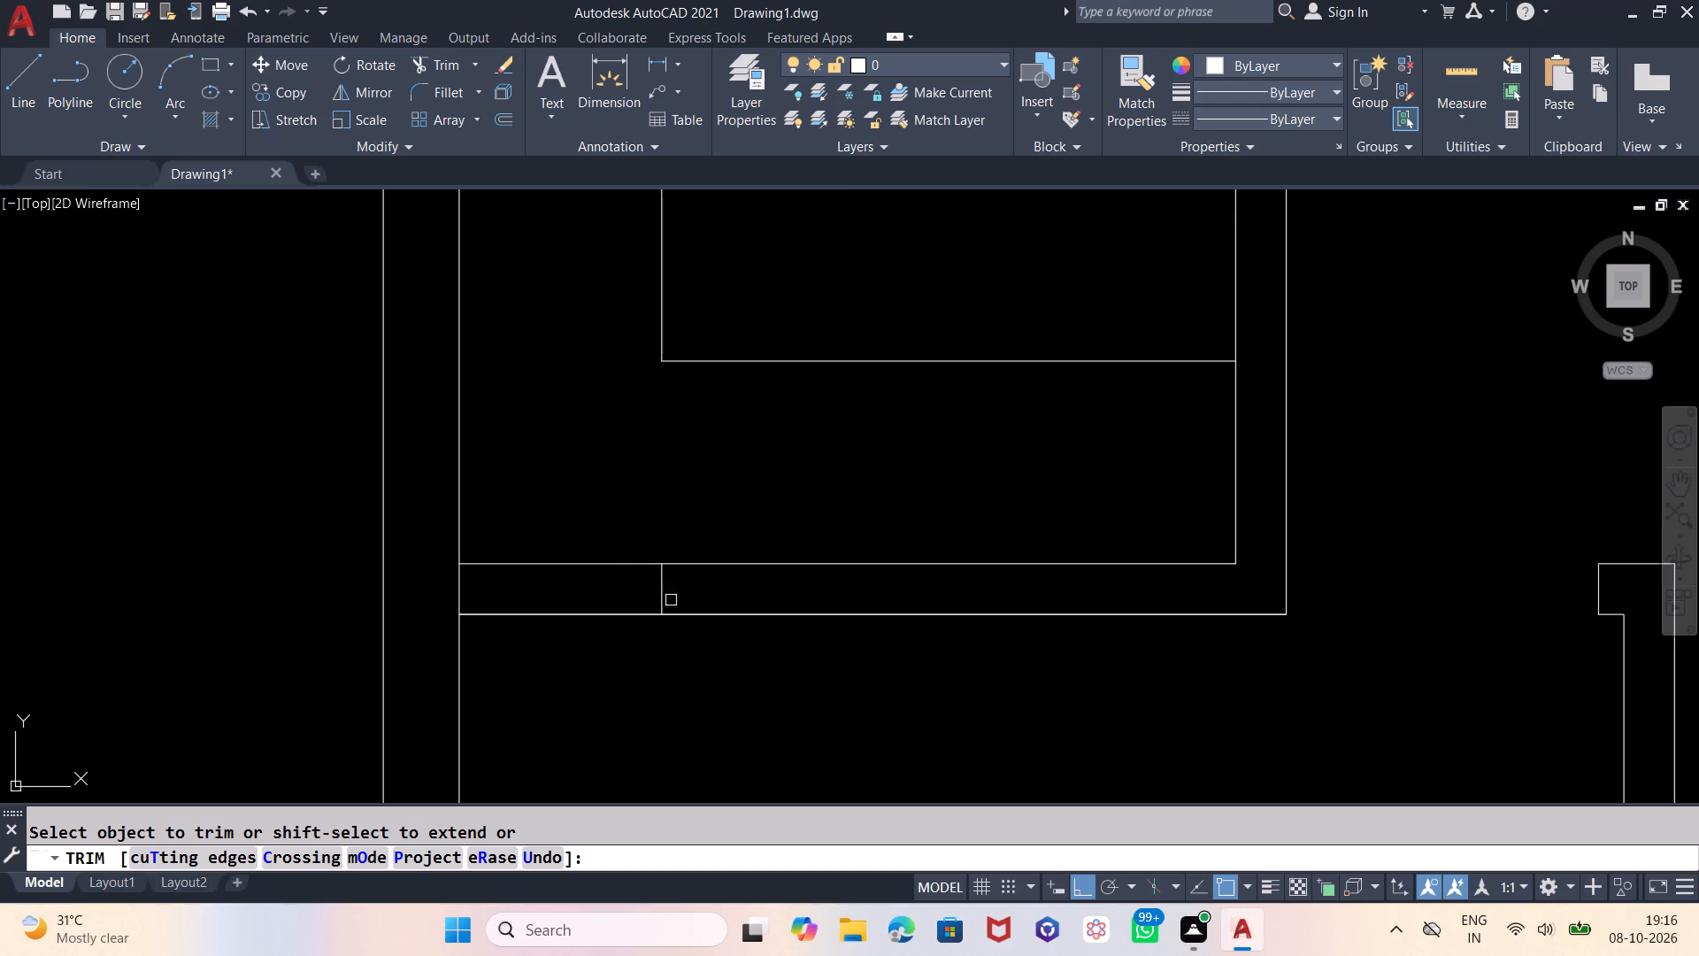
{"action": "left_click", "coordinate": [658, 590]}
{"action": "scroll", "coordinate": [709, 690], "scroll_direction": "down", "scroll_amount": 3}
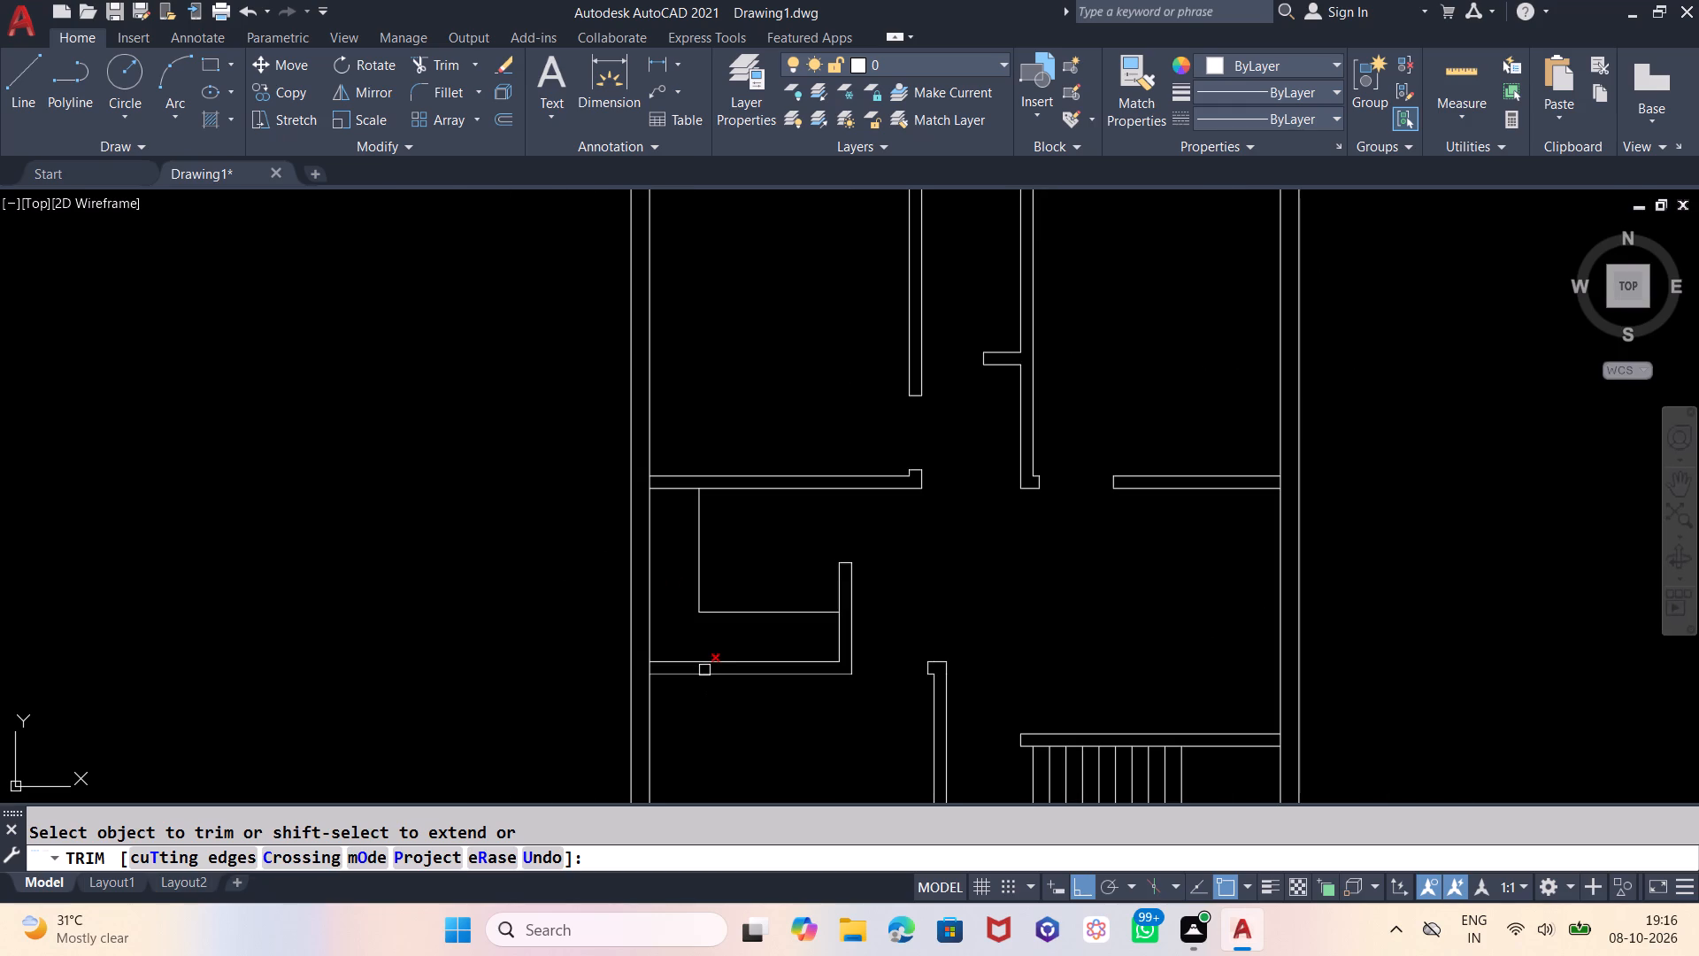
Trim the outer wall's inner line between the partition lines at the two left-wall and two top-wall junctions.
{"action": "scroll", "coordinate": [656, 474], "scroll_direction": "up", "scroll_amount": 3}
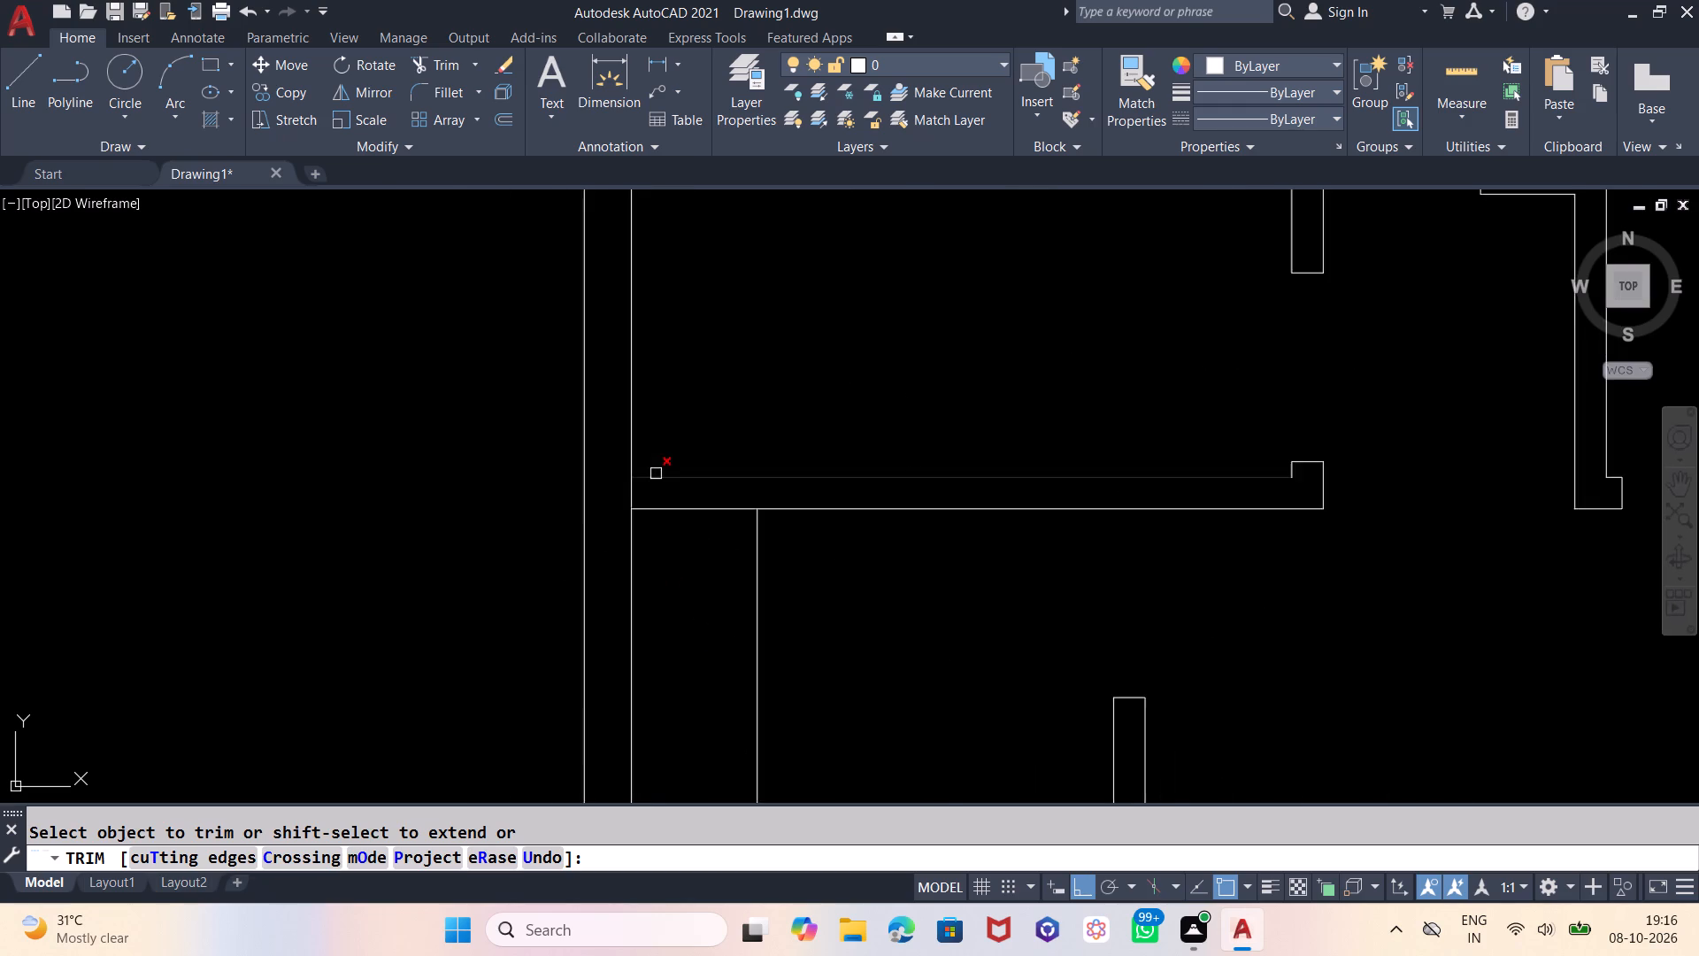
{"action": "left_click", "coordinate": [611, 509]}
{"action": "scroll", "coordinate": [718, 378], "scroll_direction": "down", "scroll_amount": 2}
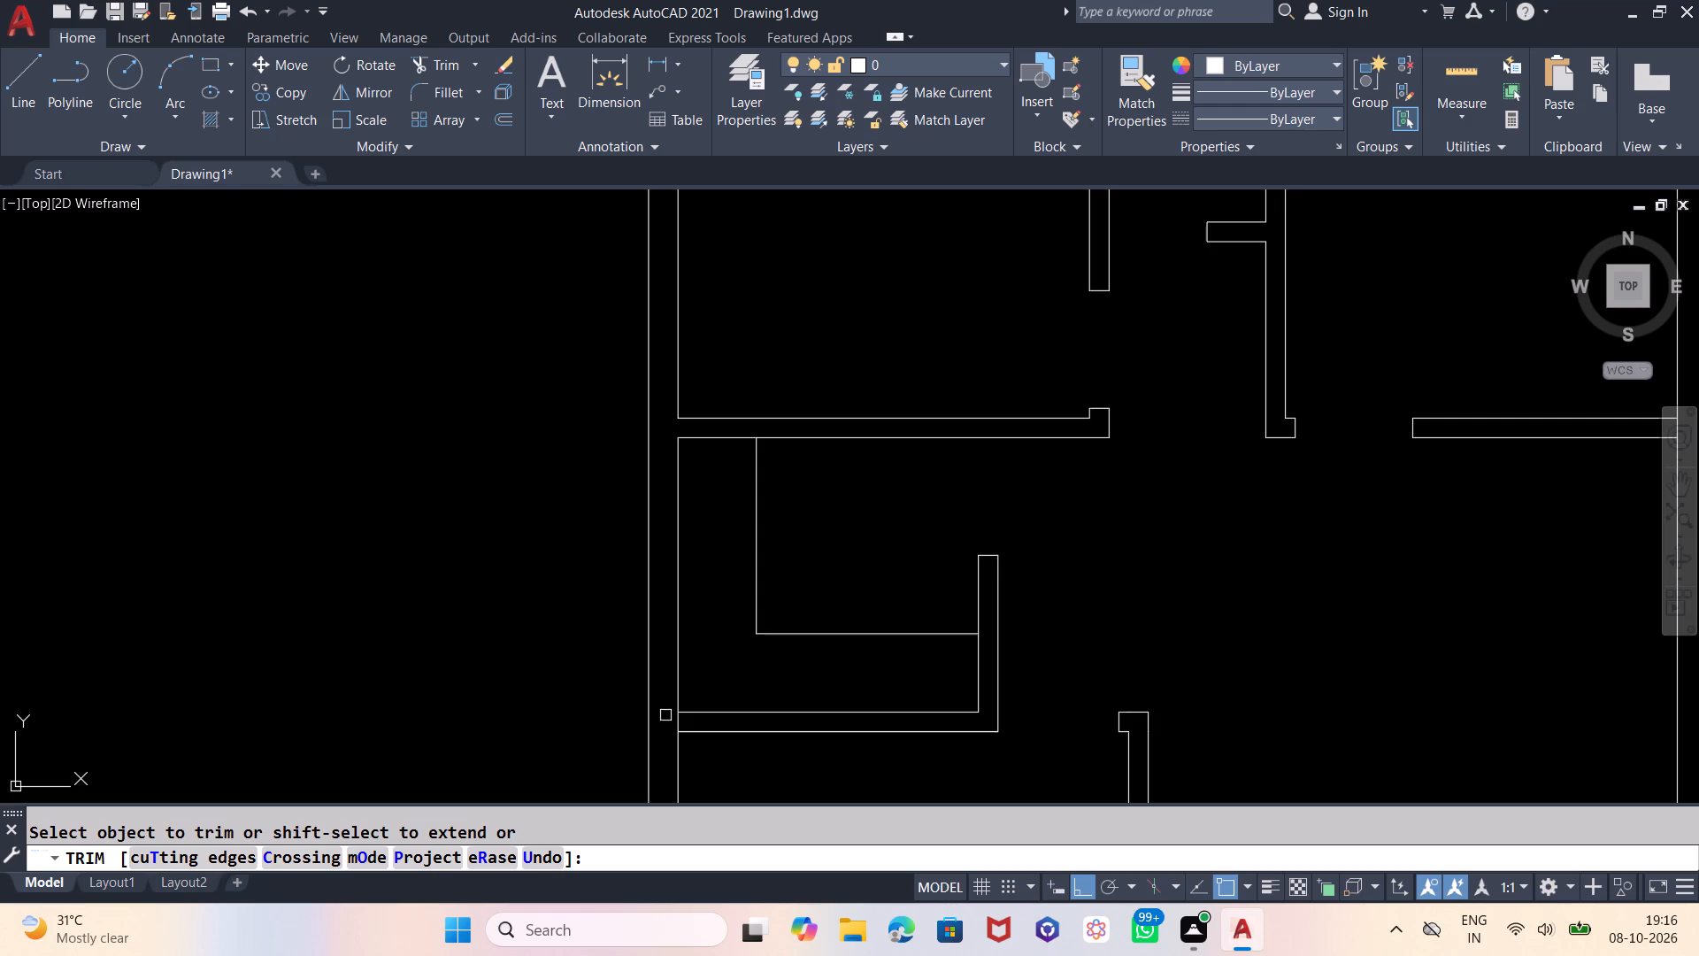
{"action": "left_click", "coordinate": [679, 724]}
{"action": "scroll", "coordinate": [732, 793], "scroll_direction": "down", "scroll_amount": 3}
{"action": "scroll", "coordinate": [739, 556], "scroll_direction": "up", "scroll_amount": 3}
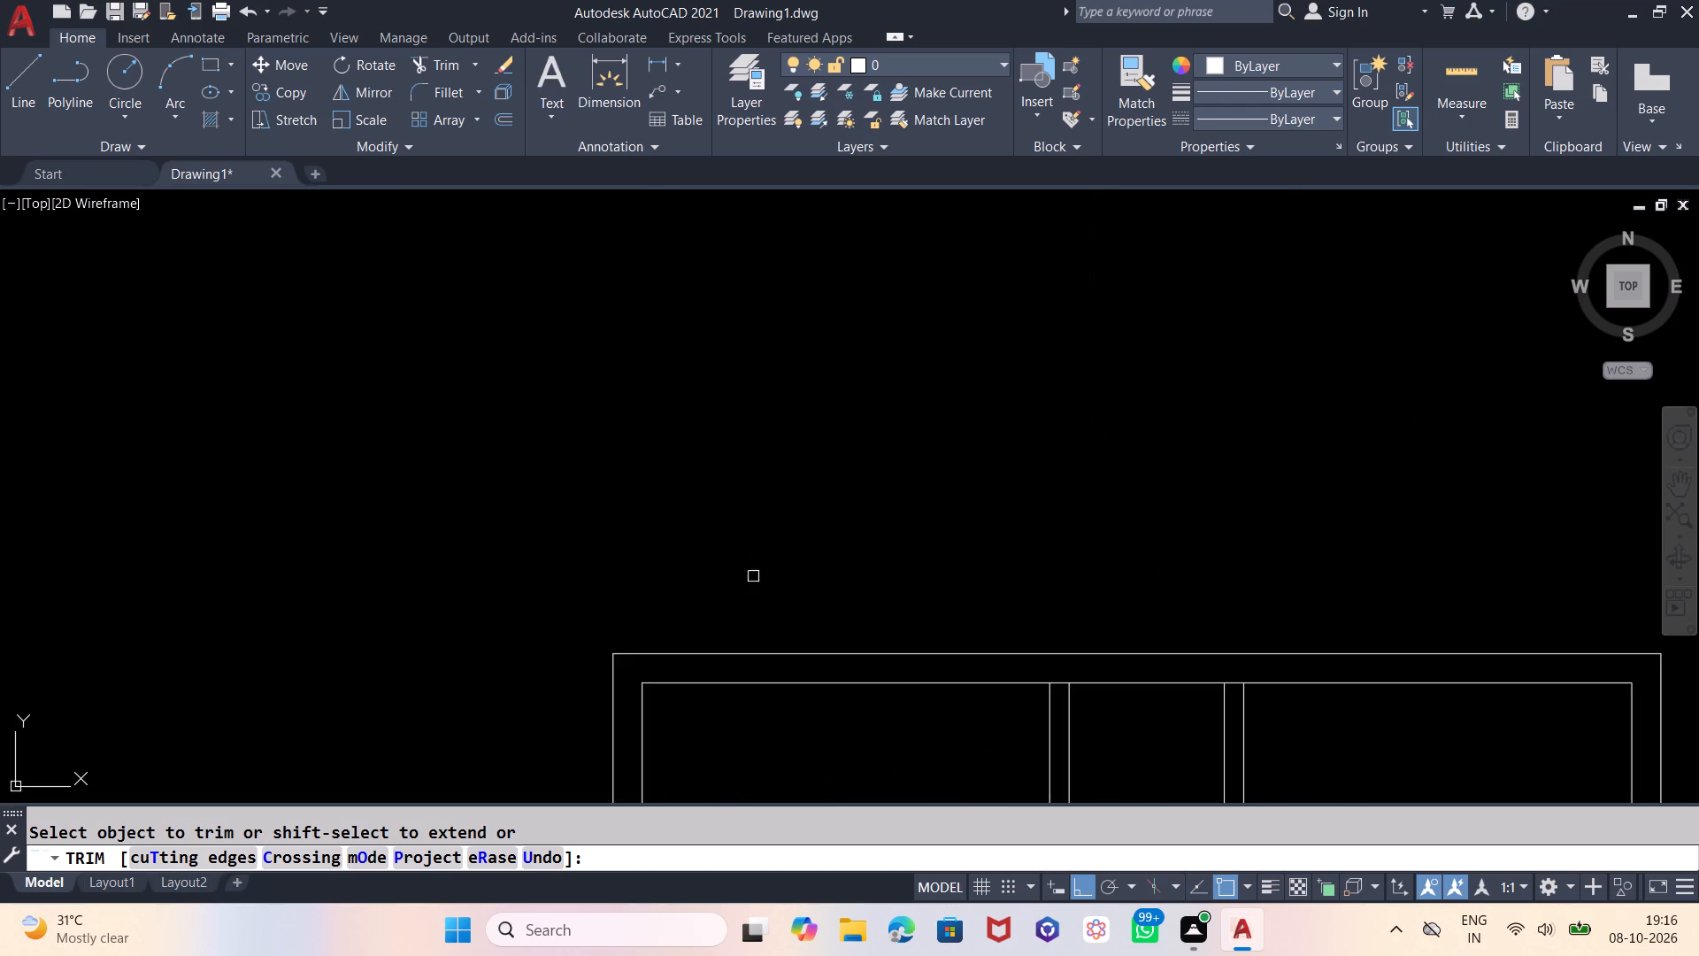
{"action": "scroll", "coordinate": [1075, 733], "scroll_direction": "up", "scroll_amount": 3}
{"action": "left_click", "coordinate": [1011, 532]}
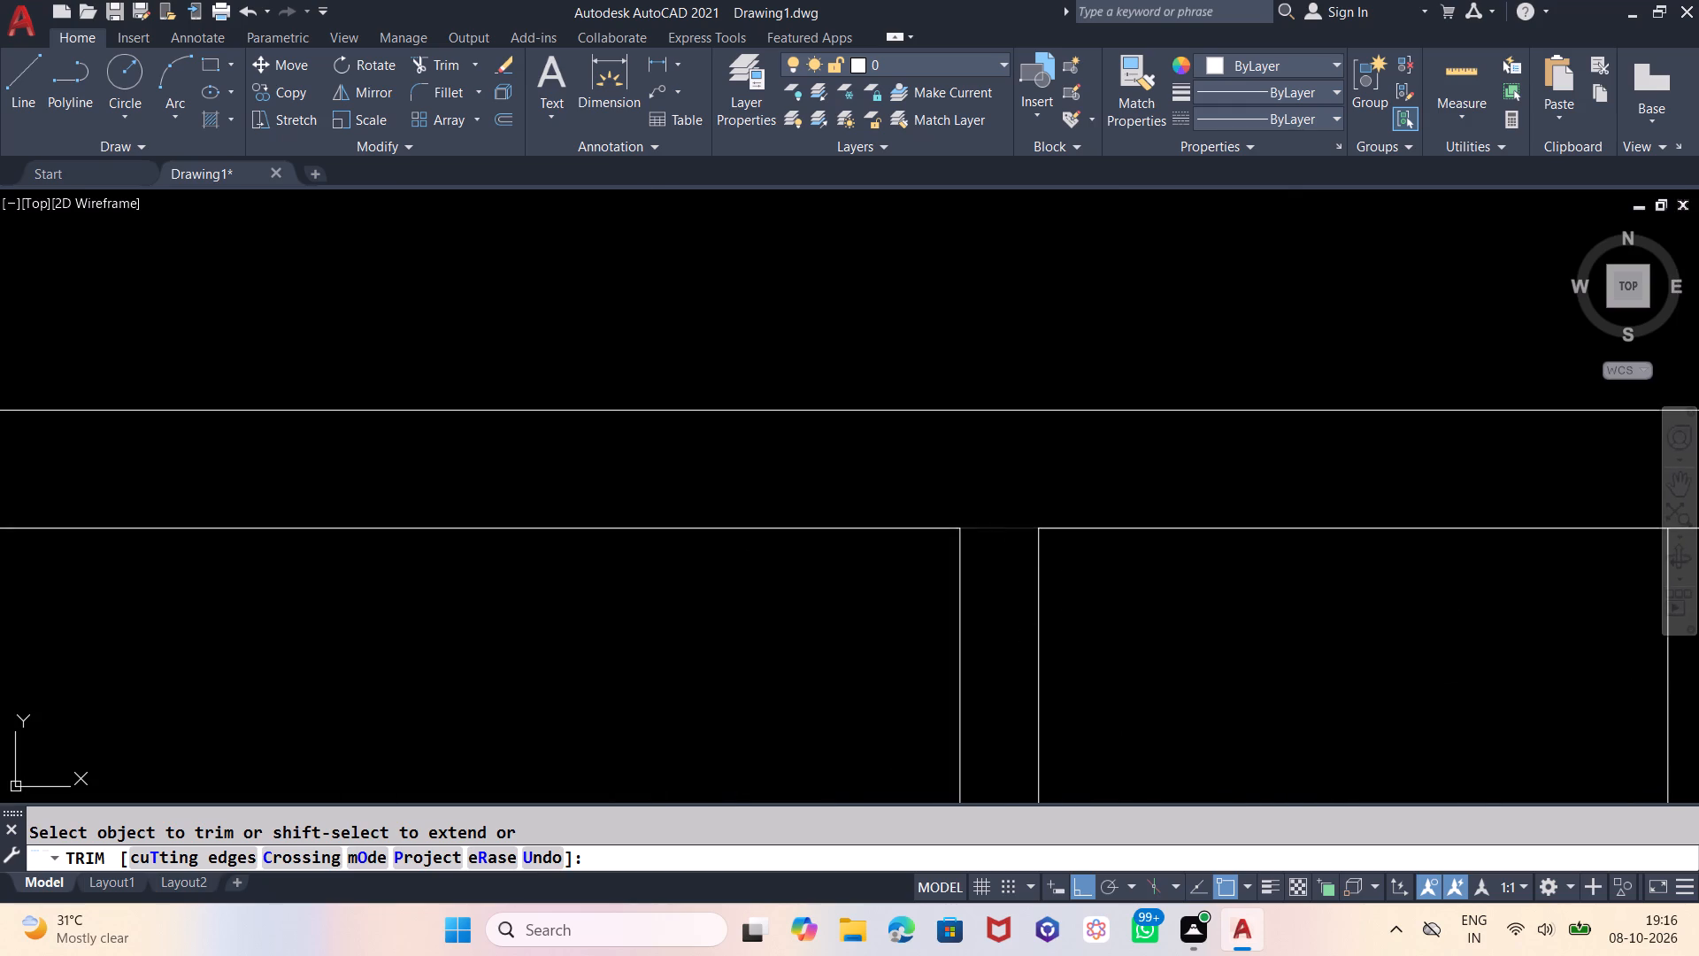
{"action": "scroll", "coordinate": [664, 566], "scroll_direction": "down", "scroll_amount": 2}
{"action": "left_click", "coordinate": [1069, 551]}
{"action": "scroll", "coordinate": [1016, 406], "scroll_direction": "down", "scroll_amount": 2}
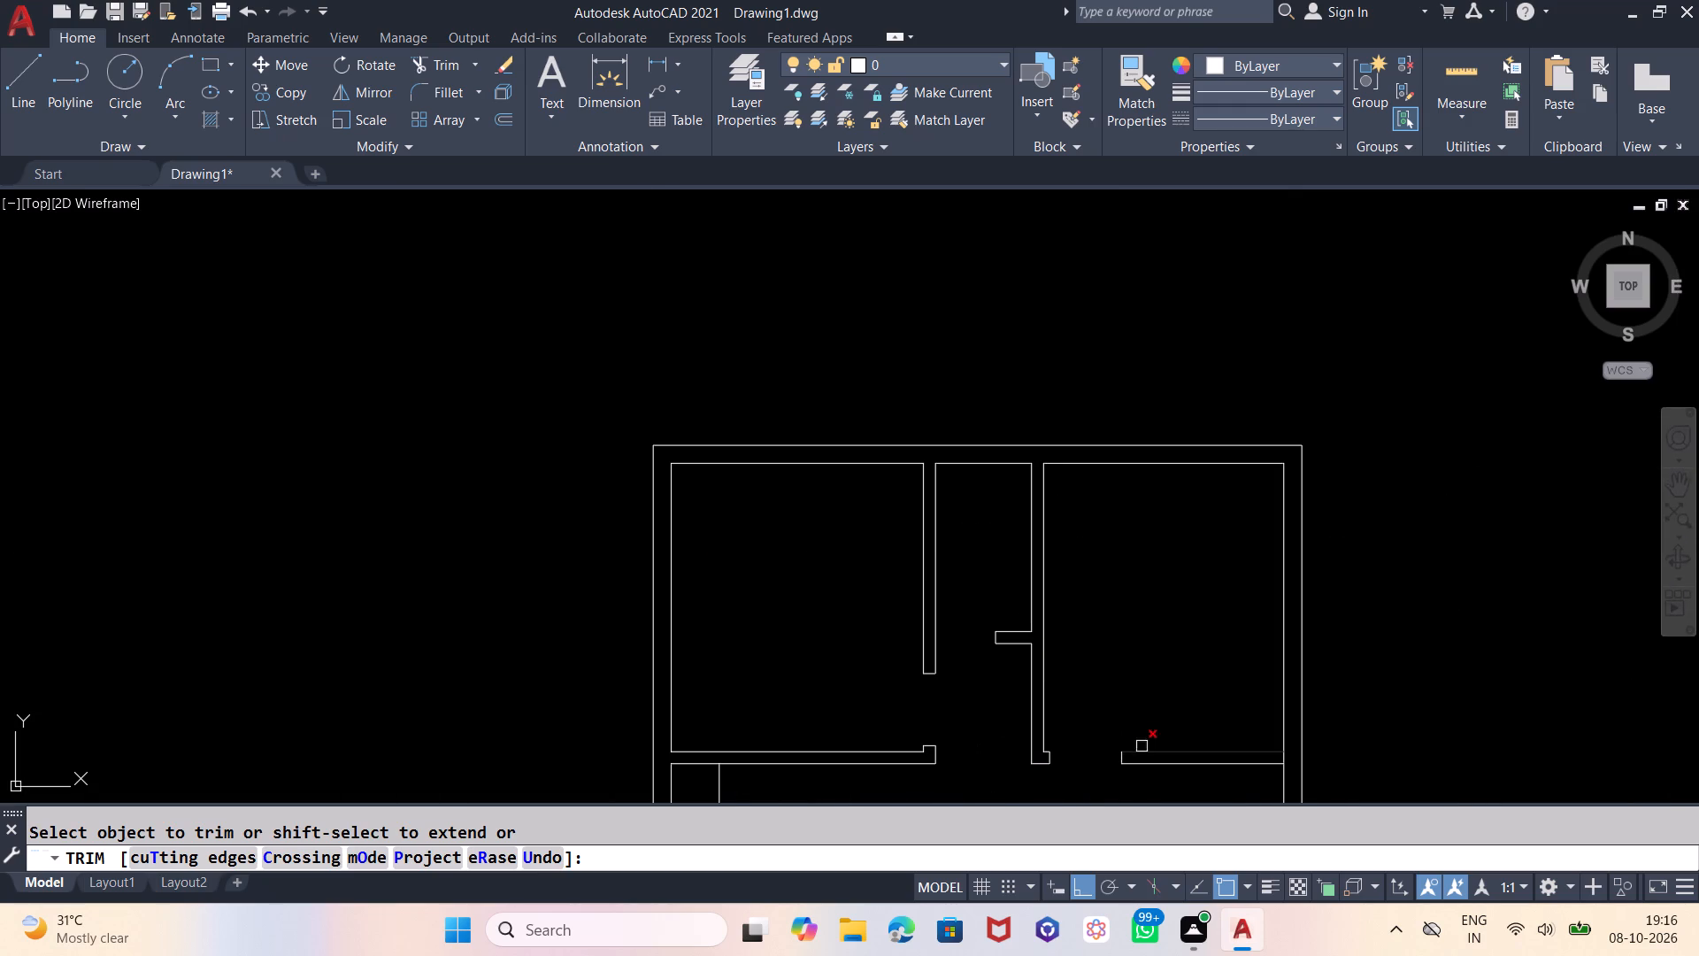
Trim the right outer wall's inner line where the upper right room's lower wall and the staircase's upper wall meet it.
{"action": "scroll", "coordinate": [1015, 327], "scroll_direction": "down", "scroll_amount": 1}
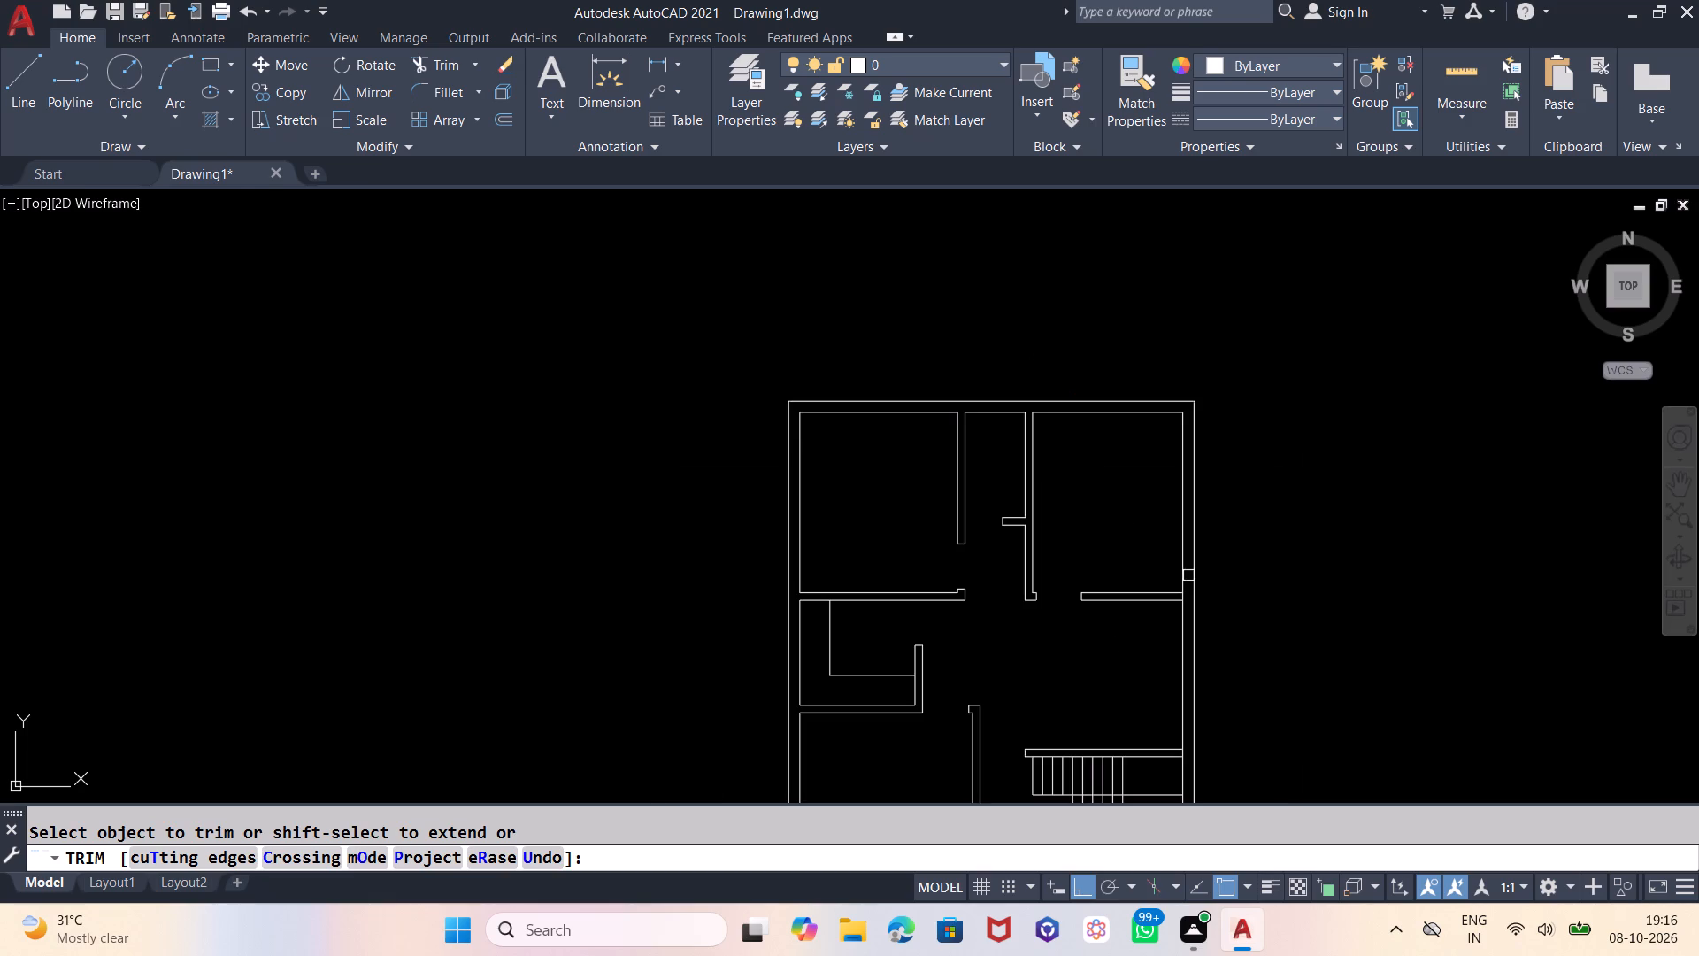
{"action": "scroll", "coordinate": [1188, 575], "scroll_direction": "up", "scroll_amount": 3}
{"action": "left_click", "coordinate": [1149, 661]}
{"action": "scroll", "coordinate": [1303, 515], "scroll_direction": "down", "scroll_amount": 1}
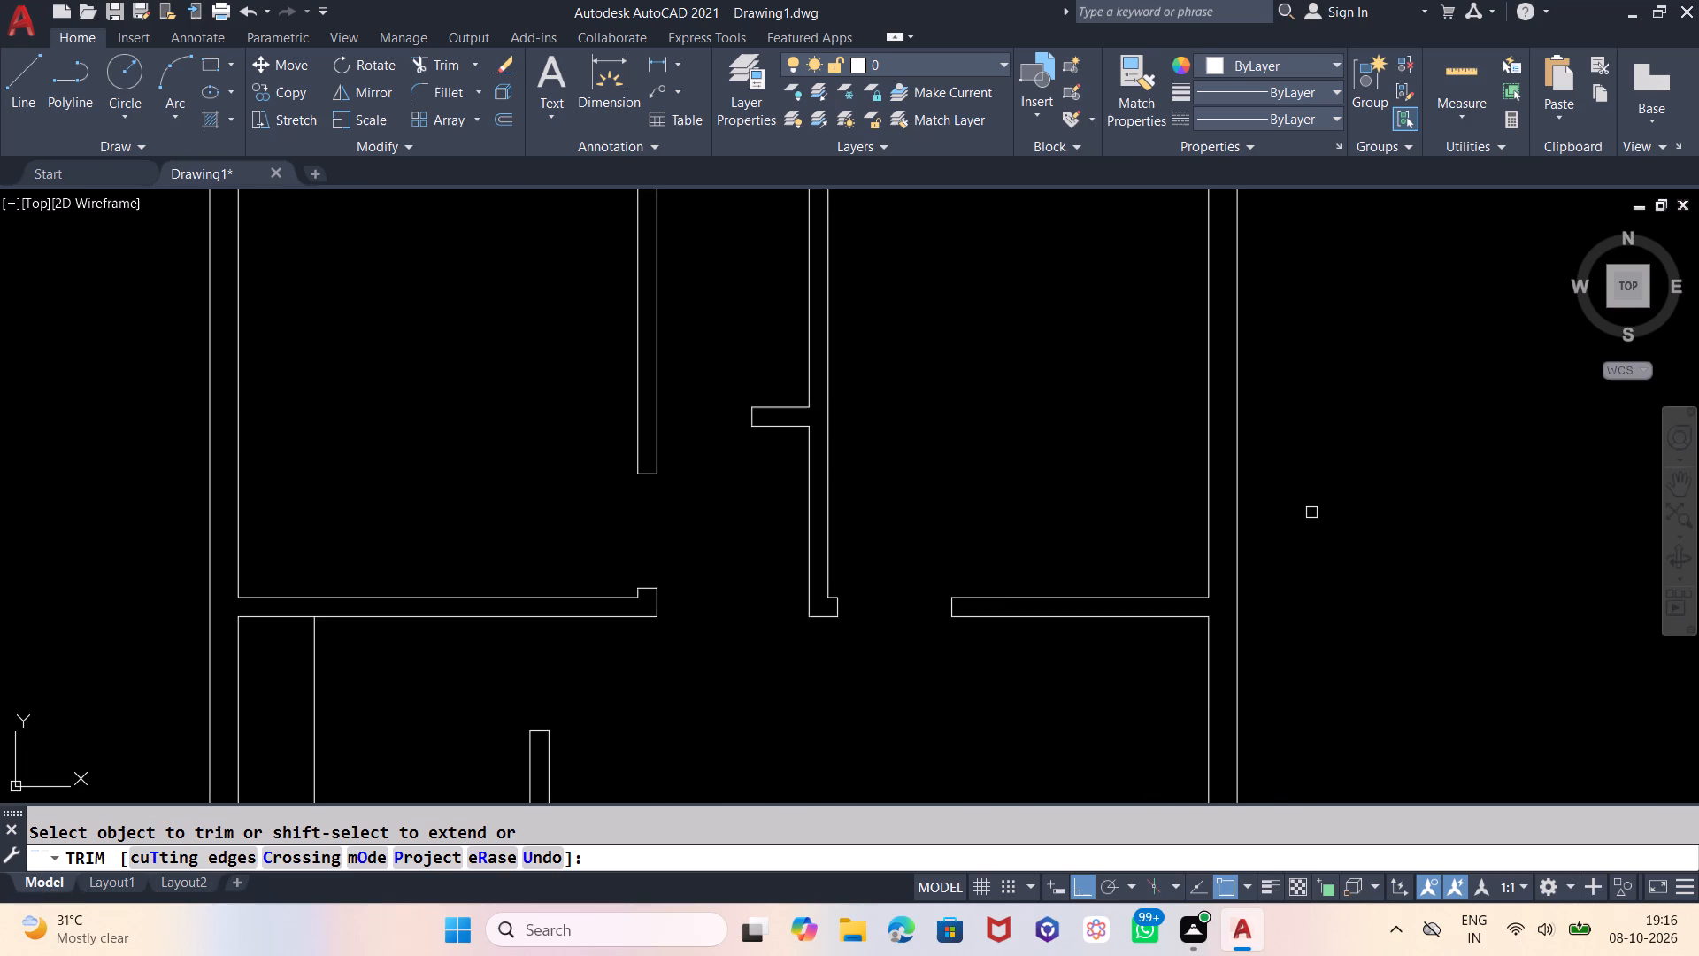
{"action": "scroll", "coordinate": [1313, 513], "scroll_direction": "down", "scroll_amount": 2}
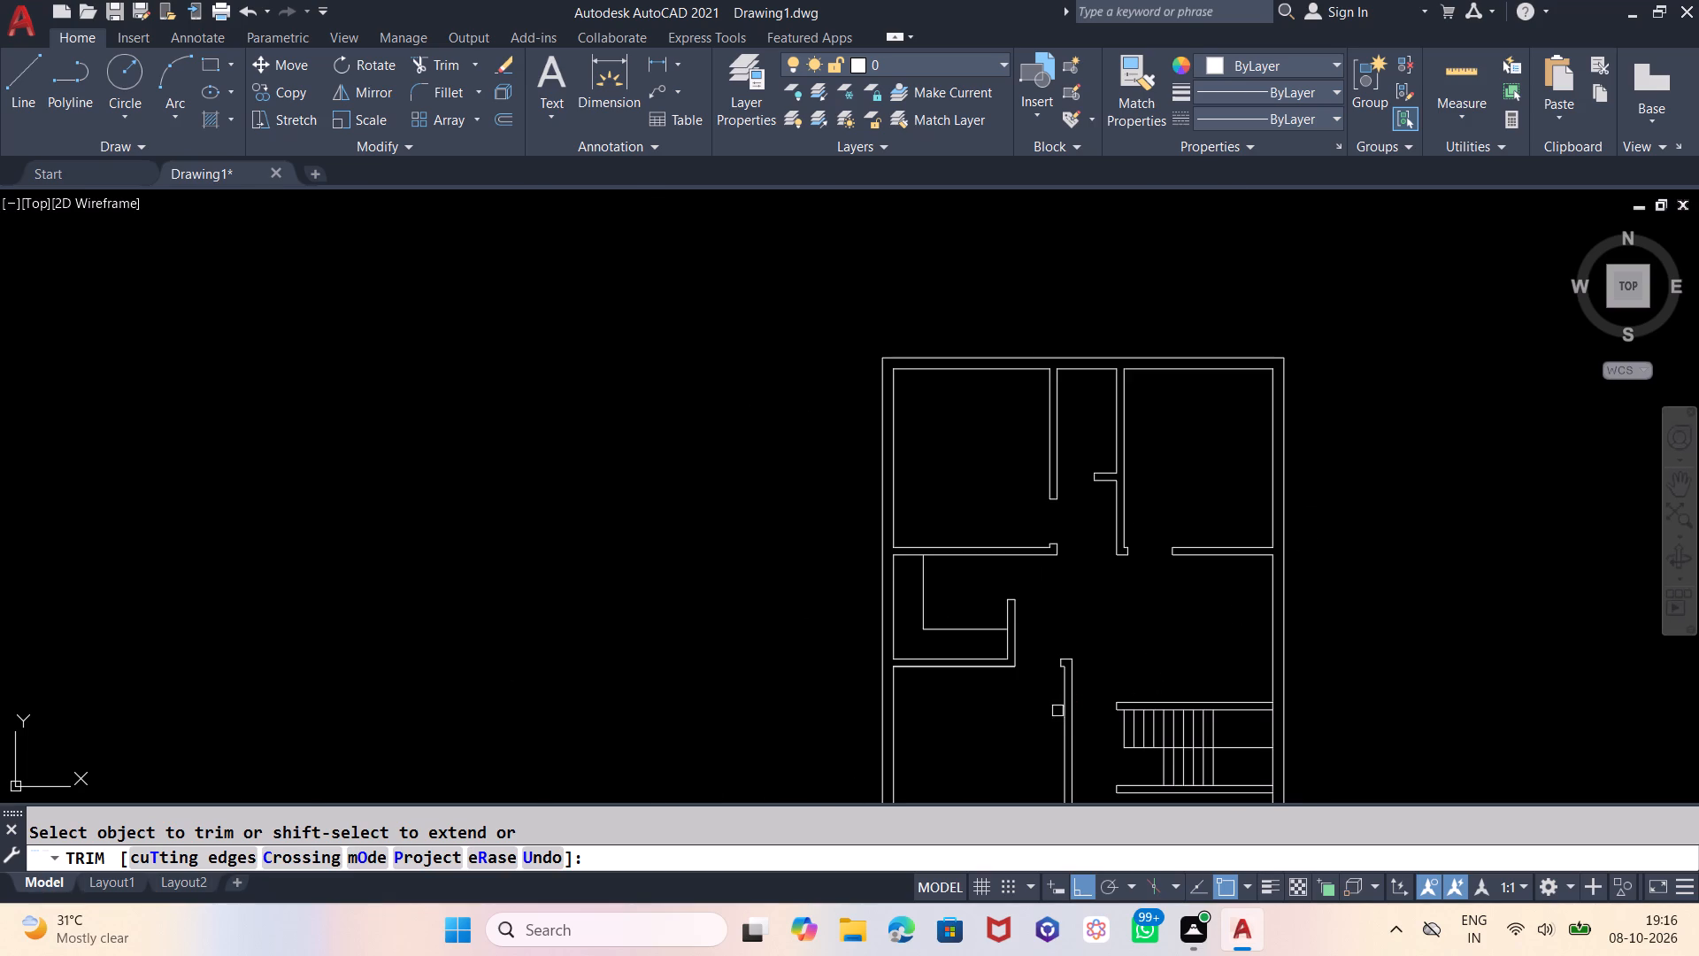
{"action": "scroll", "coordinate": [877, 530], "scroll_direction": "down", "scroll_amount": 1}
{"action": "scroll", "coordinate": [1042, 700], "scroll_direction": "up", "scroll_amount": 1}
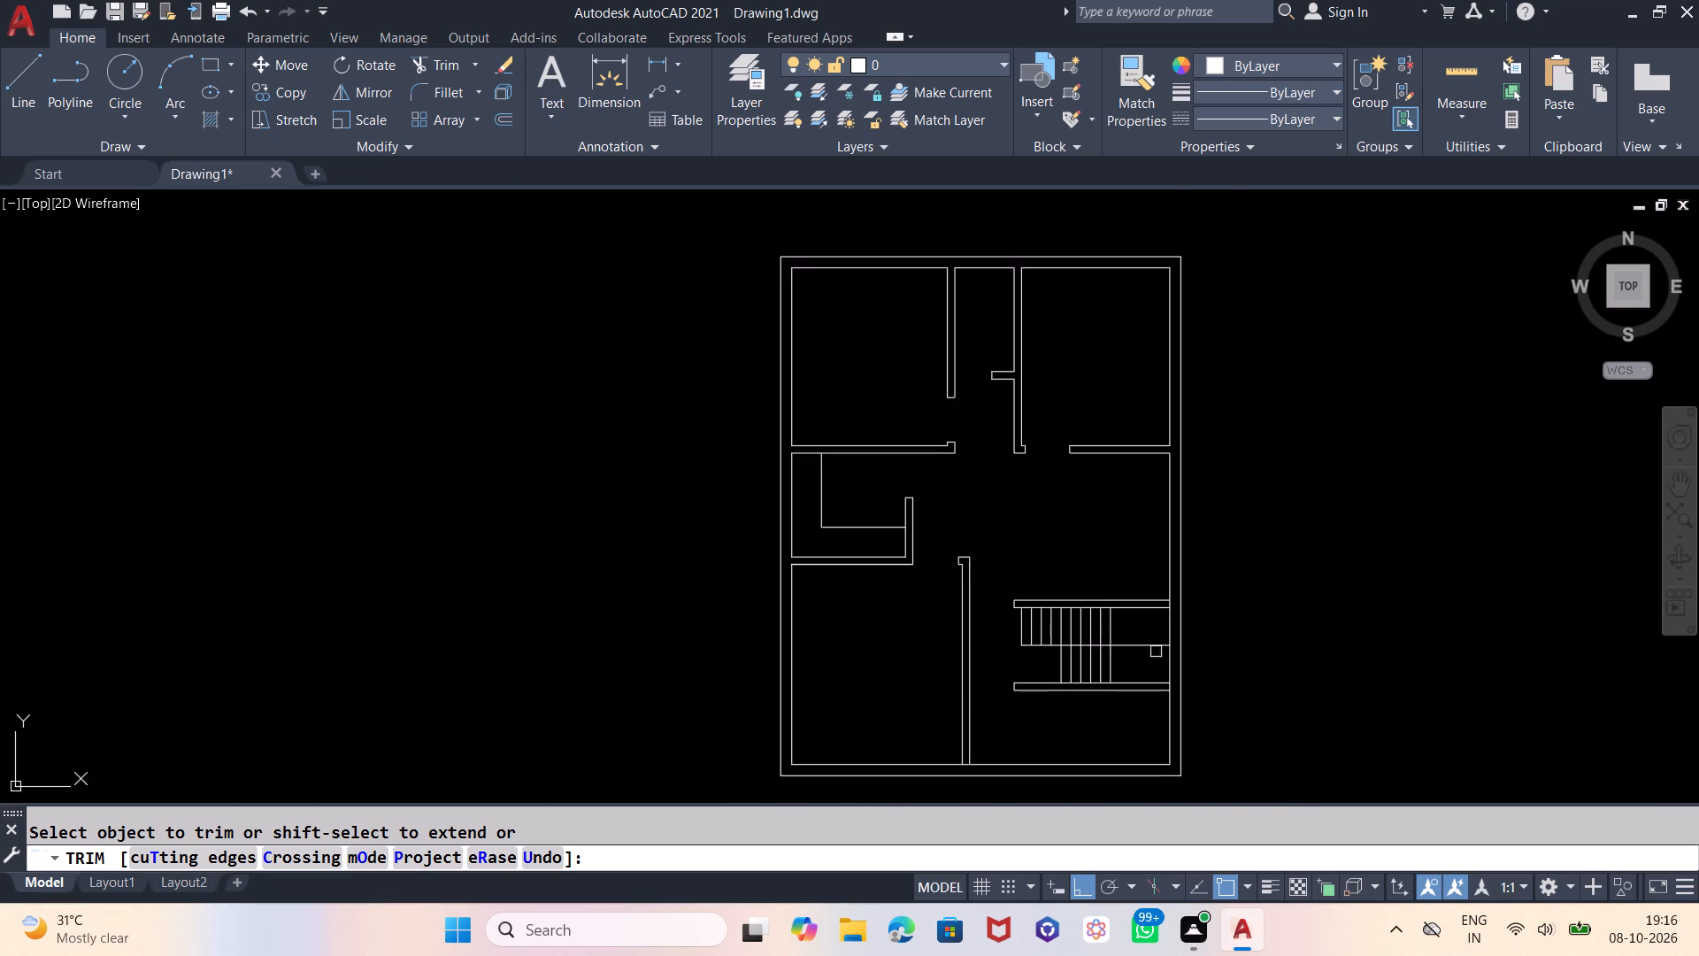
{"action": "scroll", "coordinate": [1159, 628], "scroll_direction": "up", "scroll_amount": 3}
{"action": "left_click", "coordinate": [1181, 531]}
{"action": "scroll", "coordinate": [1295, 503], "scroll_direction": "down", "scroll_amount": 2}
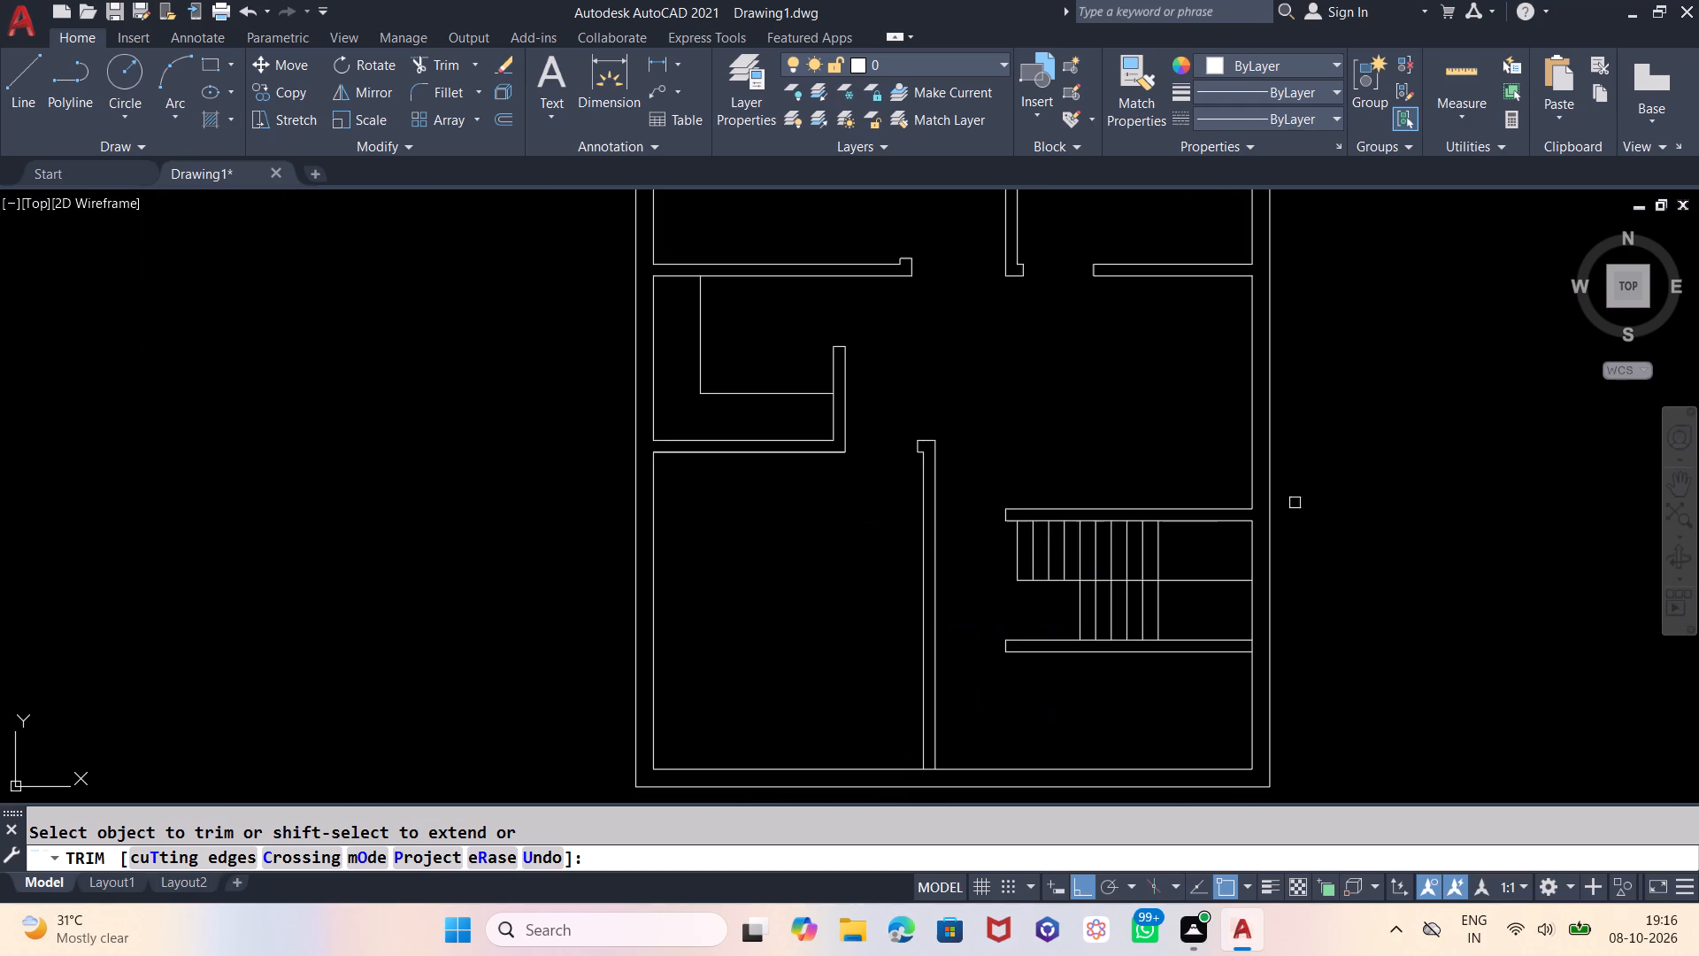
Trim the outer wall's inner line at the bottom partition junction and where the staircase's lower wall meets the right wall.
{"action": "left_click", "coordinate": [929, 770]}
{"action": "scroll", "coordinate": [1248, 651], "scroll_direction": "up", "scroll_amount": 3}
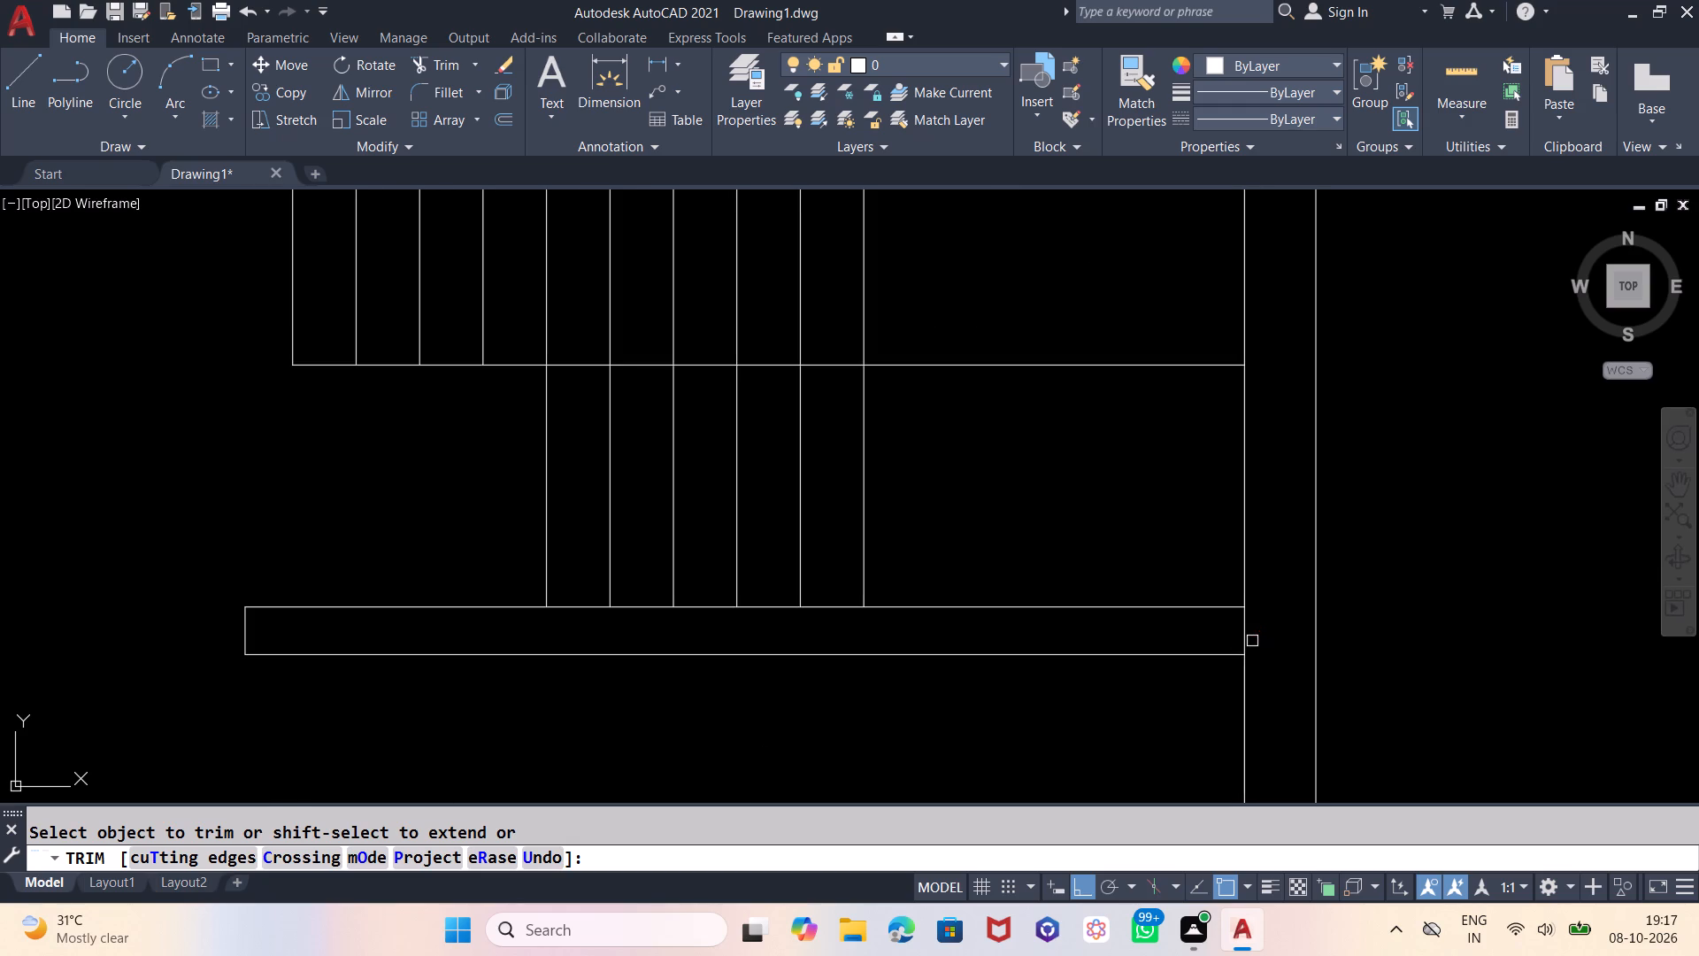
{"action": "left_click", "coordinate": [1252, 623]}
{"action": "left_click", "coordinate": [1241, 634]}
{"action": "scroll", "coordinate": [1323, 607], "scroll_direction": "down", "scroll_amount": 2}
{"action": "scroll", "coordinate": [1205, 644], "scroll_direction": "down", "scroll_amount": 1}
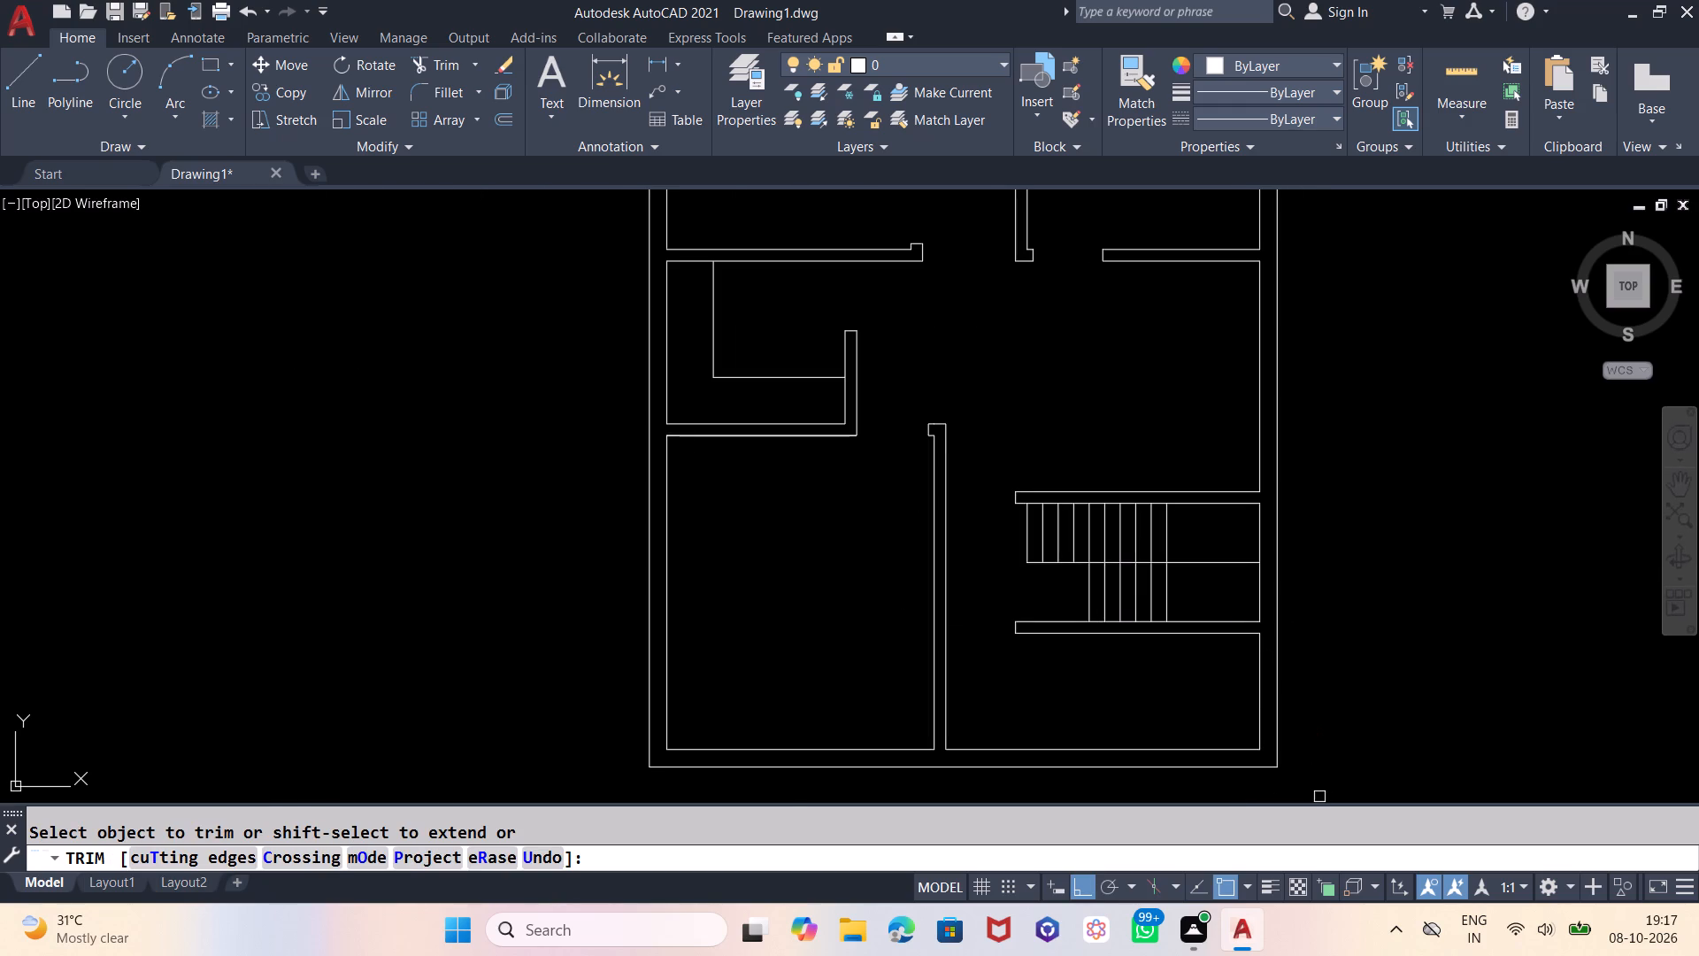
{"action": "scroll", "coordinate": [1293, 809], "scroll_direction": "down", "scroll_amount": 2}
{"action": "scroll", "coordinate": [1126, 782], "scroll_direction": "down", "scroll_amount": 1}
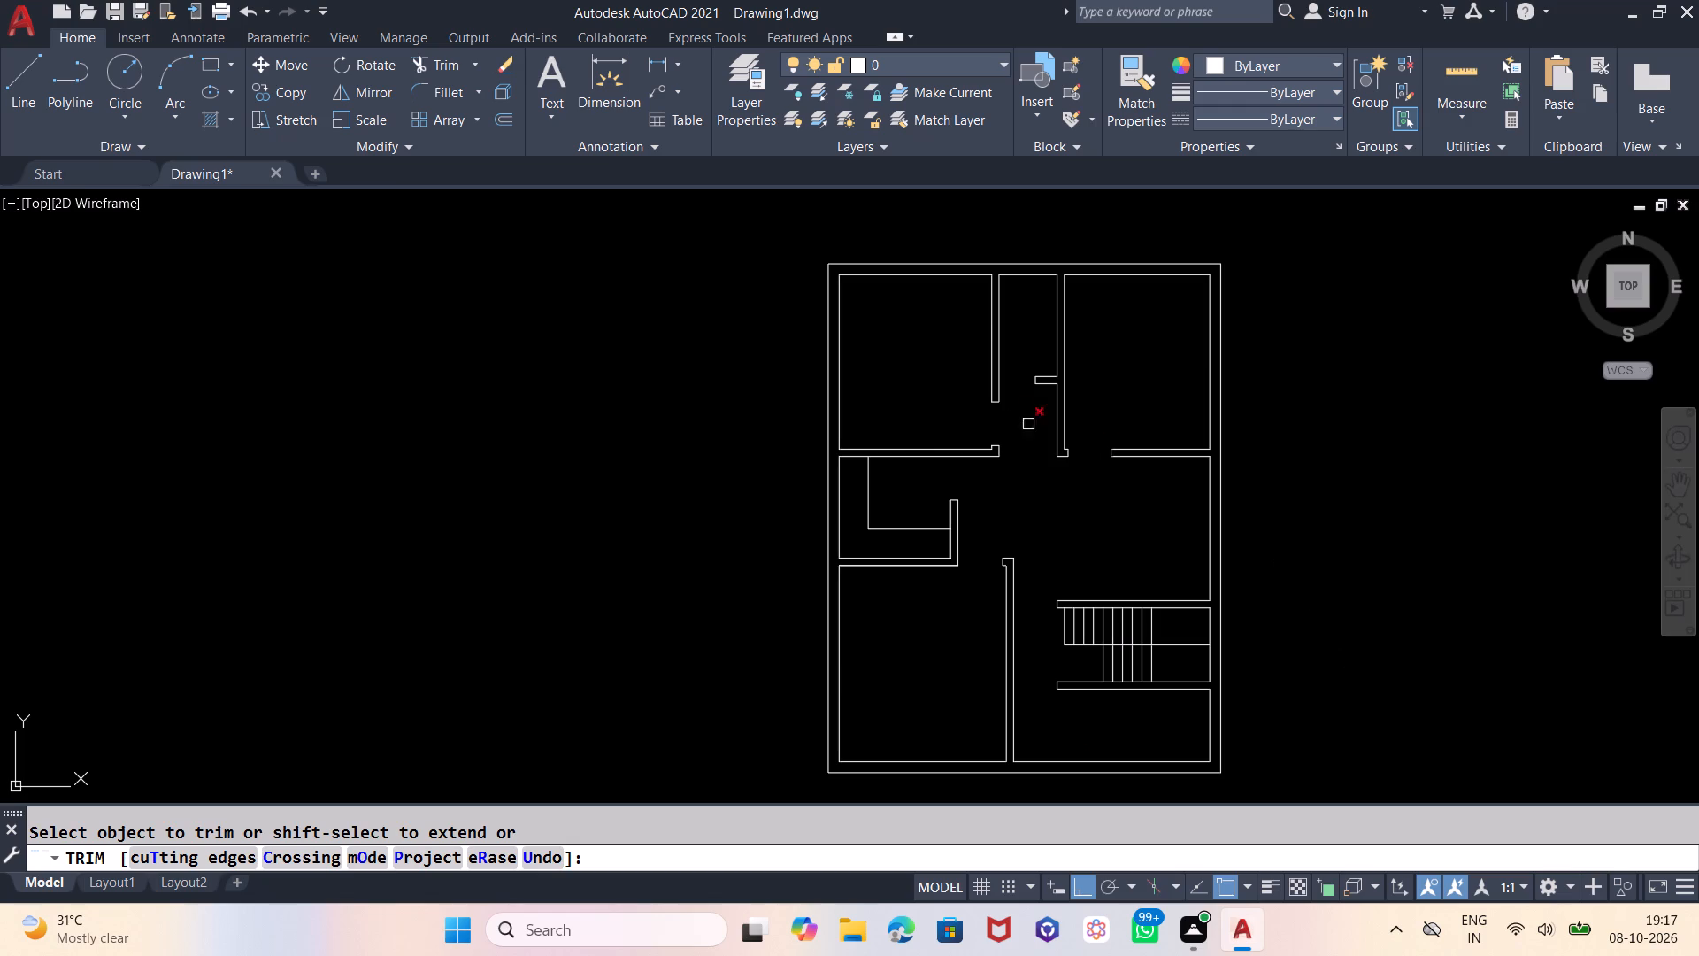
{"action": "scroll", "coordinate": [1016, 420], "scroll_direction": "down", "scroll_amount": 1}
{"action": "scroll", "coordinate": [1198, 543], "scroll_direction": "up", "scroll_amount": 1}
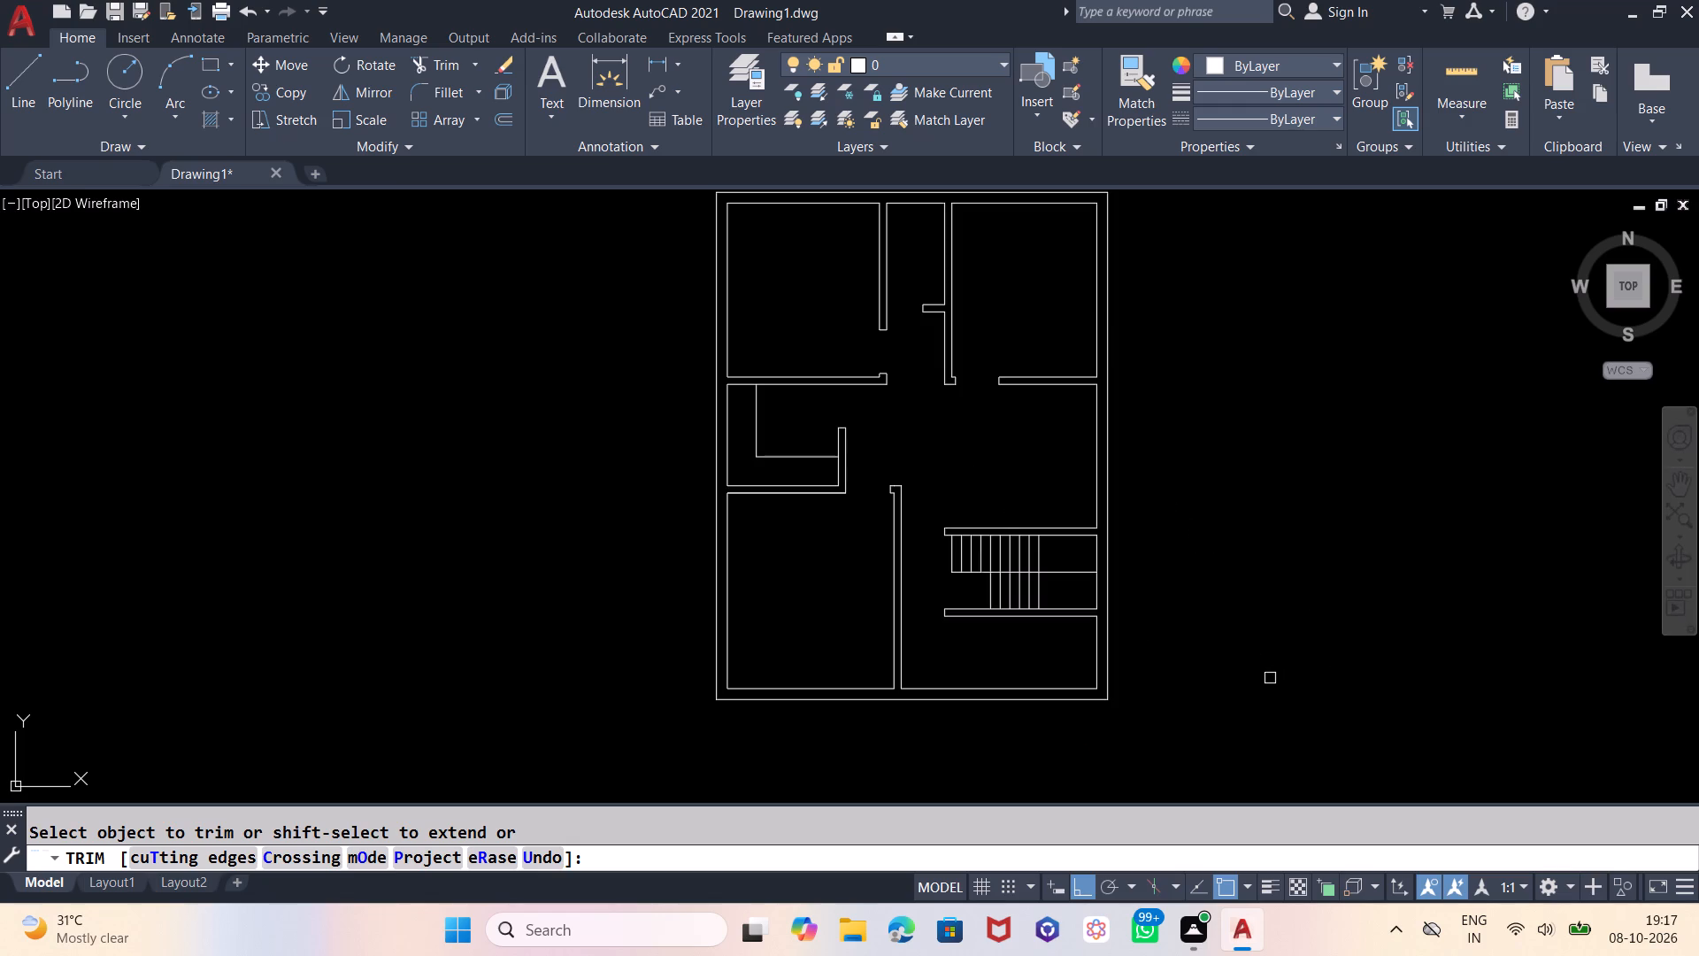
{"action": "key", "text": "Escape"}
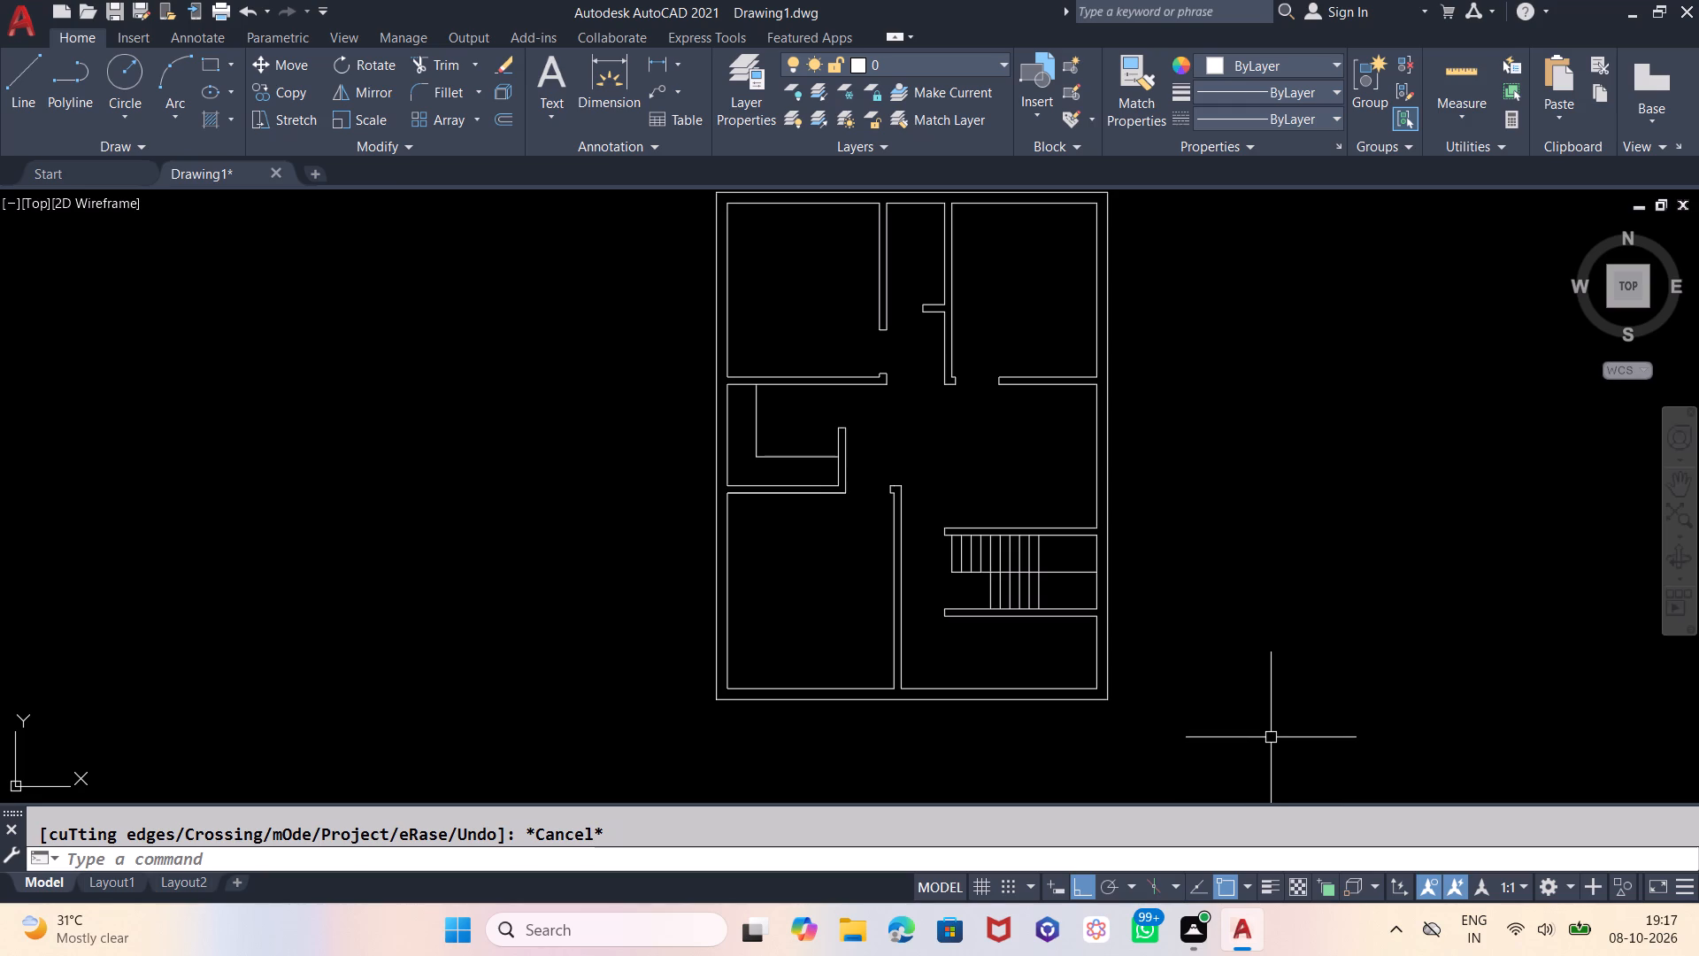
Draw two connected 36" lines in the empty area beside the plan's right side, one vertical downward and one horizontal to the right.
{"action": "scroll", "coordinate": [1273, 756], "scroll_direction": "down", "scroll_amount": 1}
{"action": "scroll", "coordinate": [1265, 687], "scroll_direction": "up", "scroll_amount": 1}
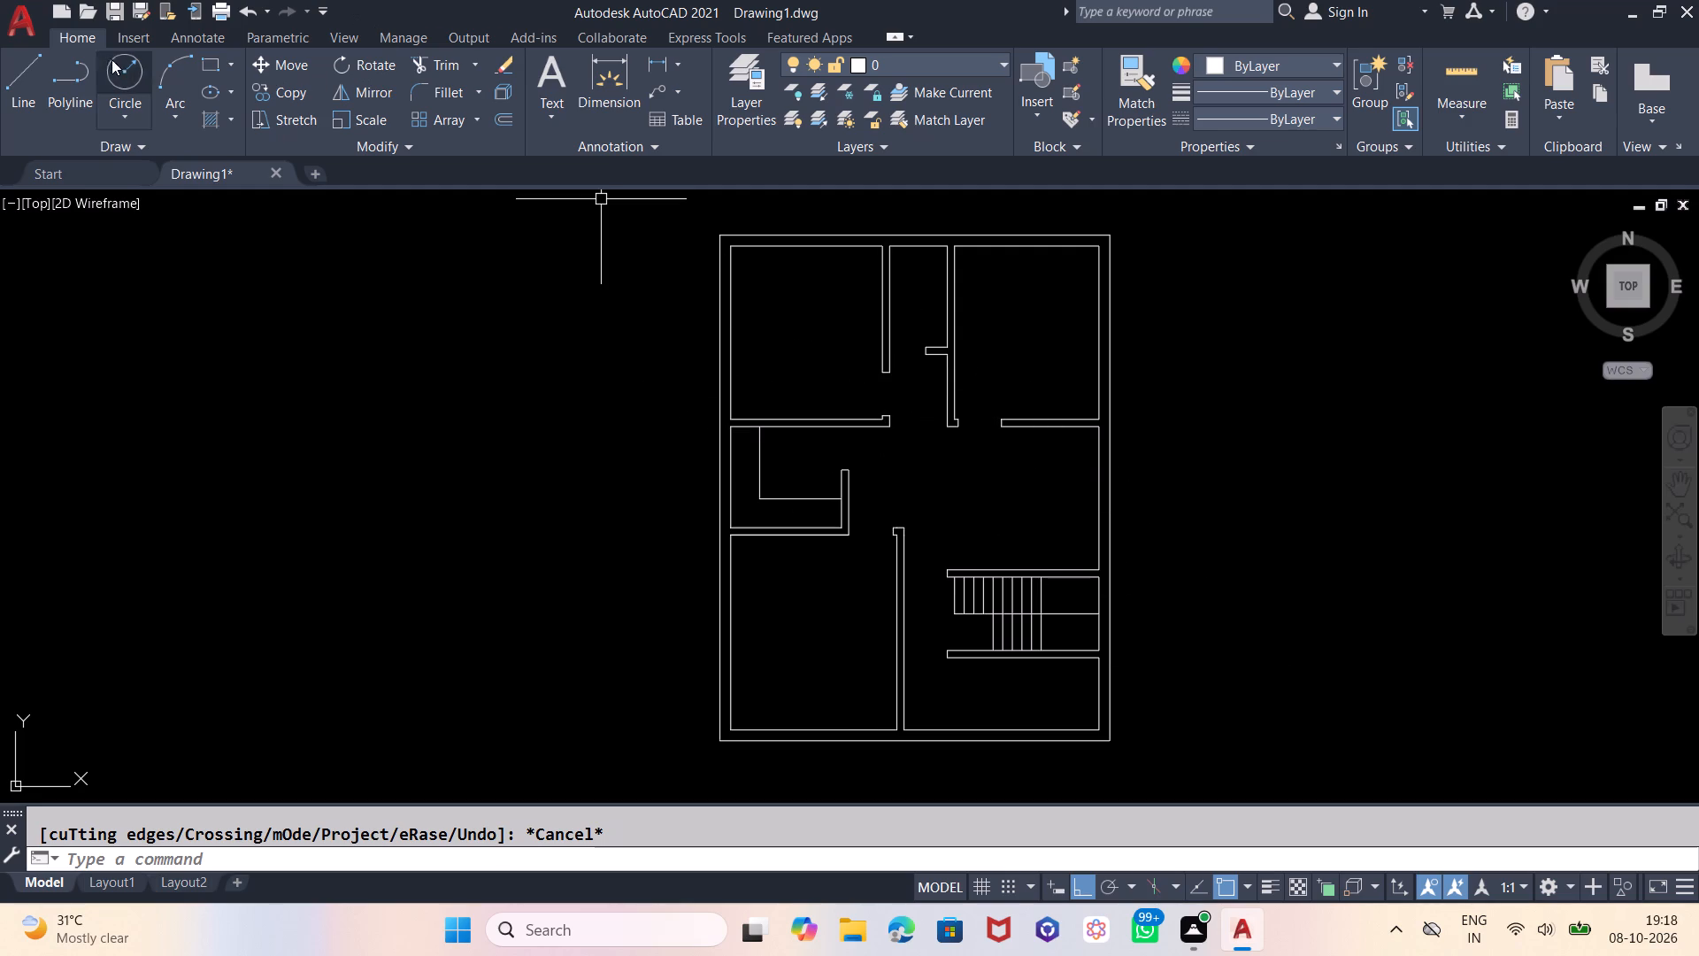
{"action": "left_click", "coordinate": [42, 65]}
{"action": "scroll", "coordinate": [377, 428], "scroll_direction": "down", "scroll_amount": 1}
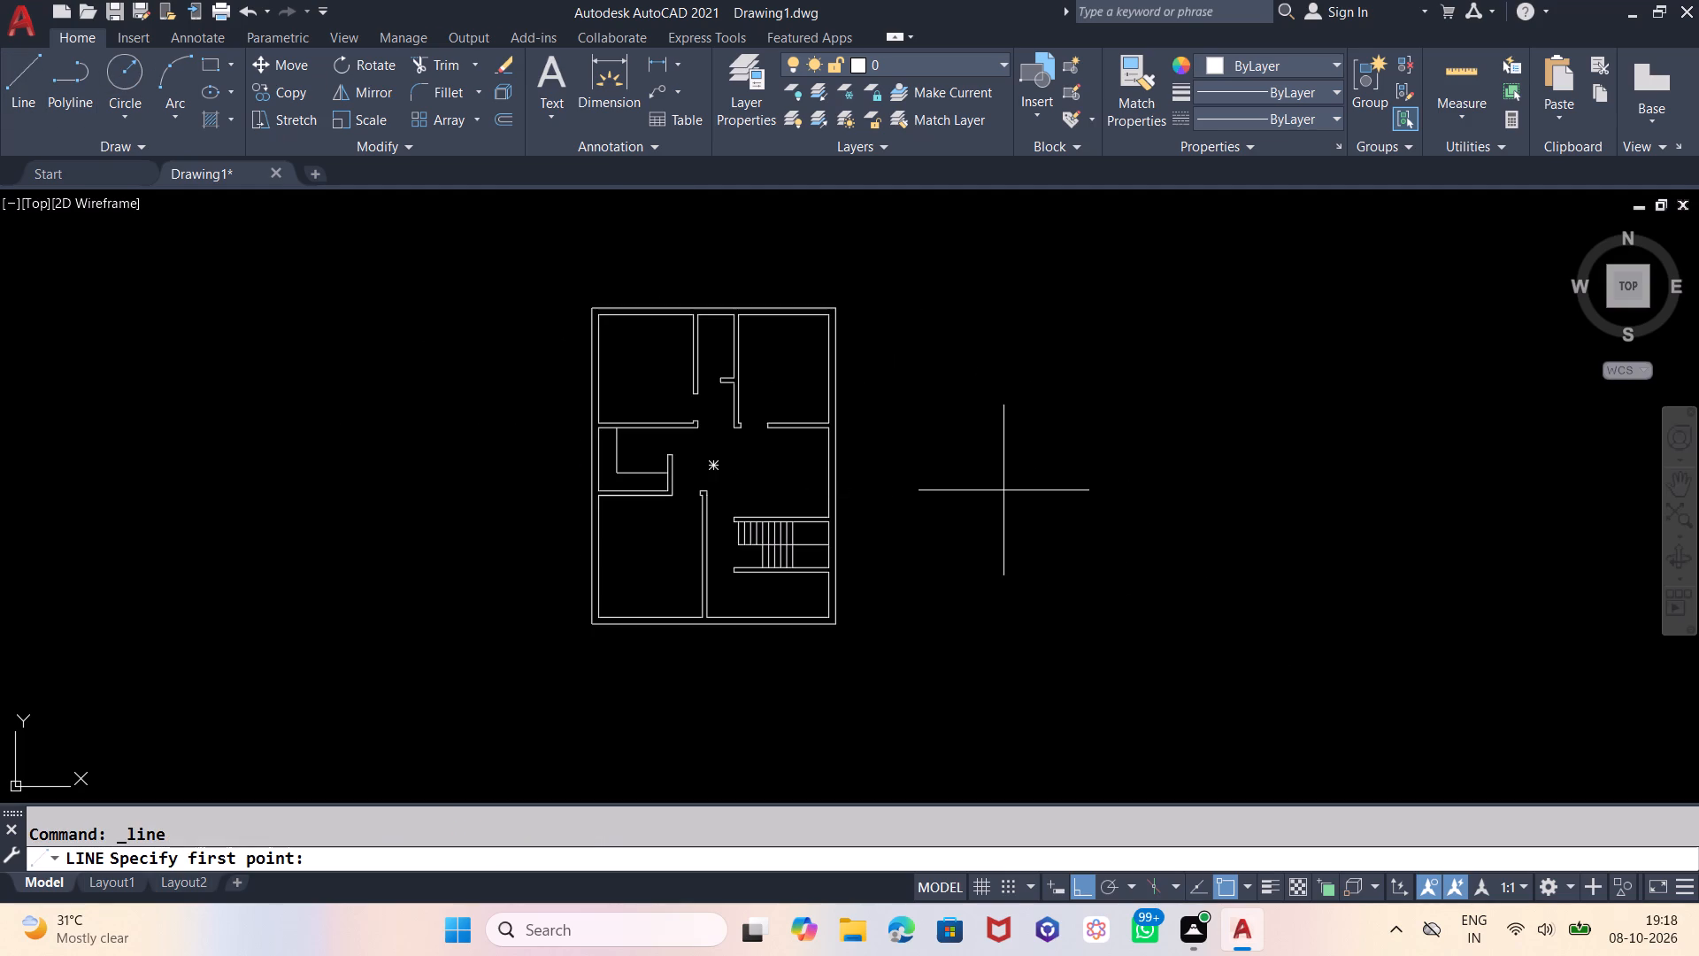
{"action": "scroll", "coordinate": [1011, 490], "scroll_direction": "up", "scroll_amount": 1}
{"action": "left_click", "coordinate": [1119, 410]}
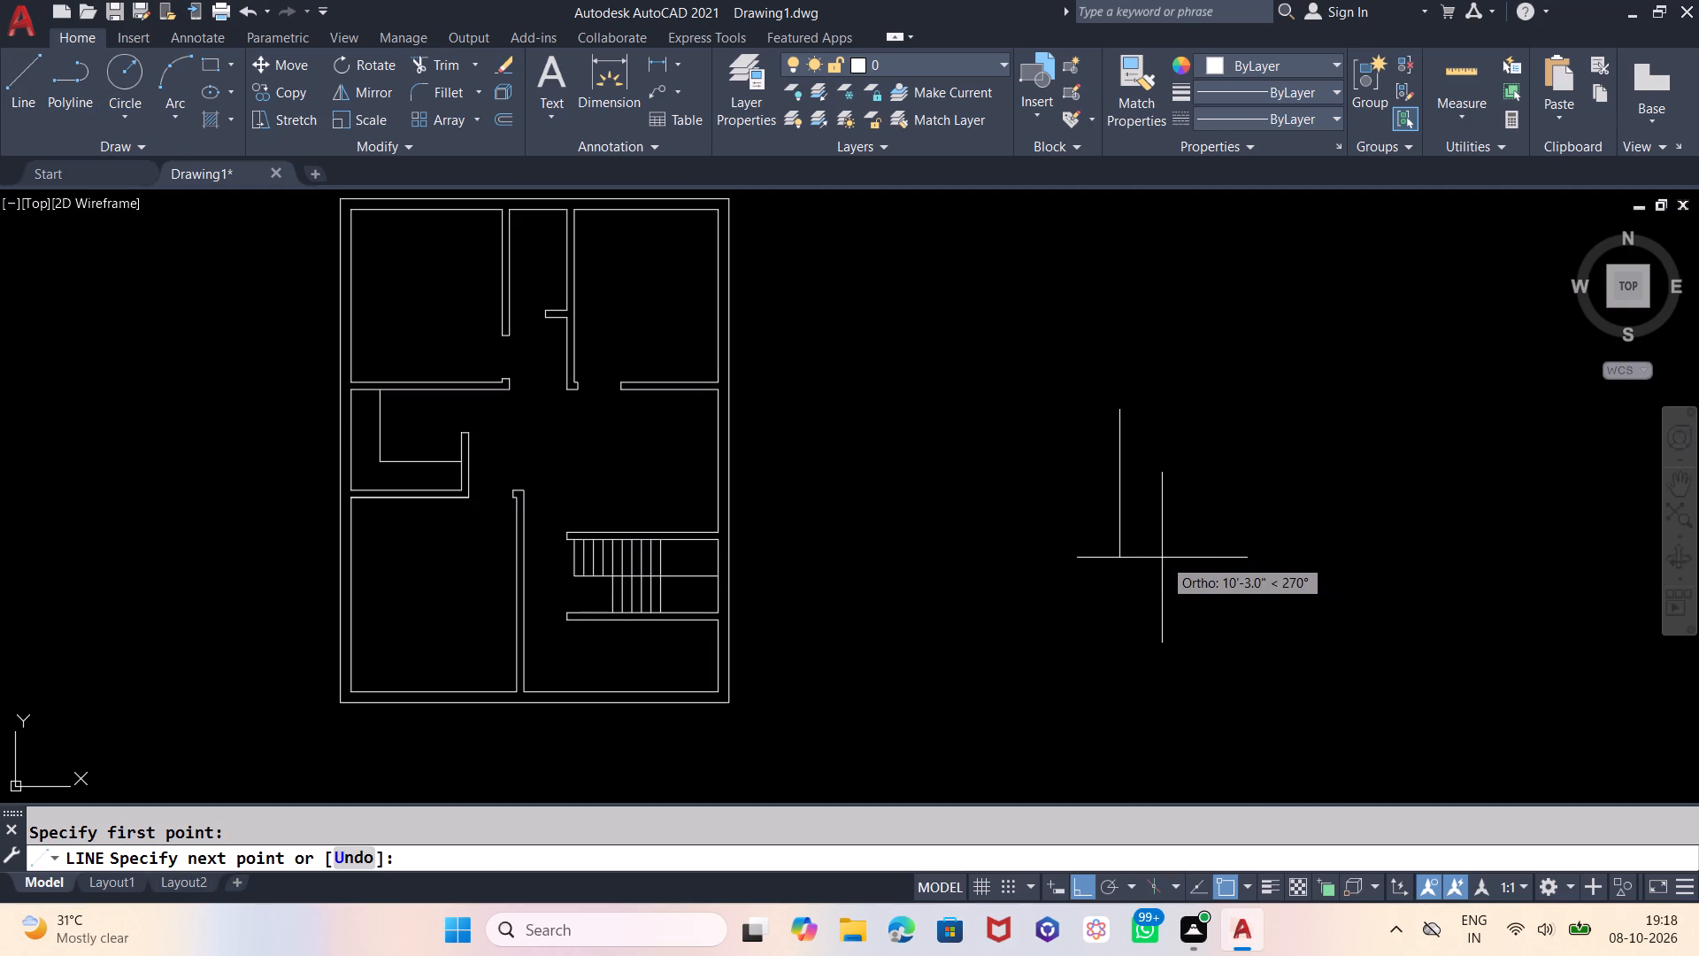
{"action": "key", "text": "3"}
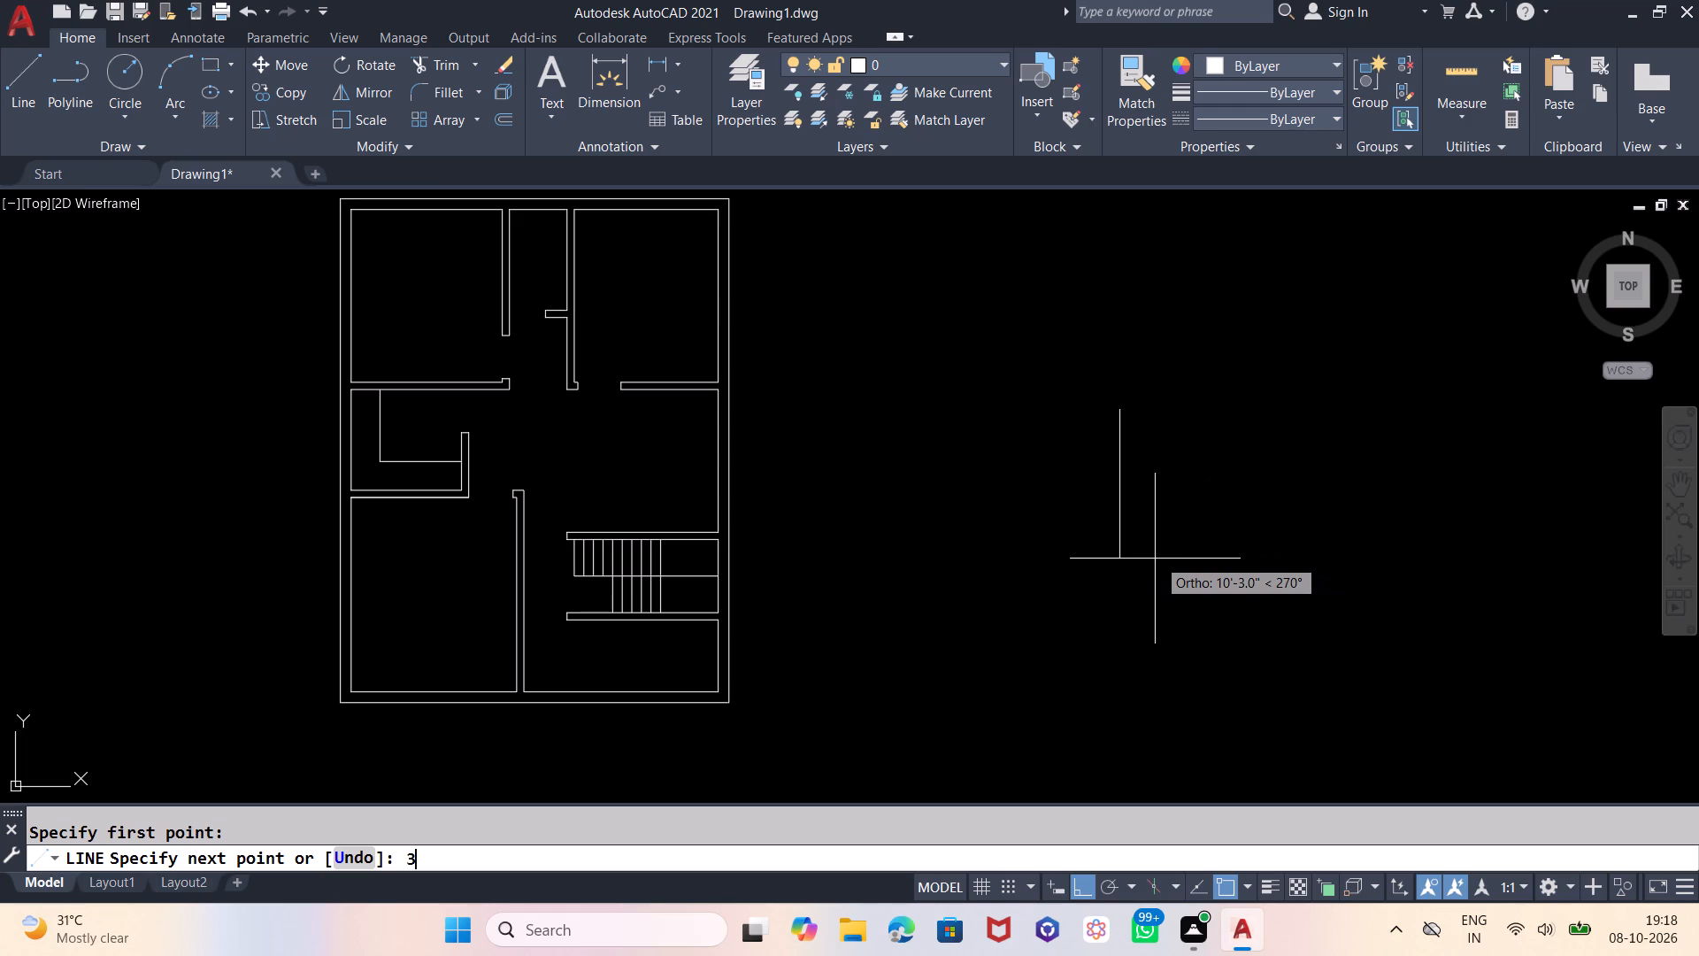
{"action": "key", "text": "6"}
{"action": "key", "text": "Return"}
{"action": "type", "text": "36"}
{"action": "key", "text": "Return"}
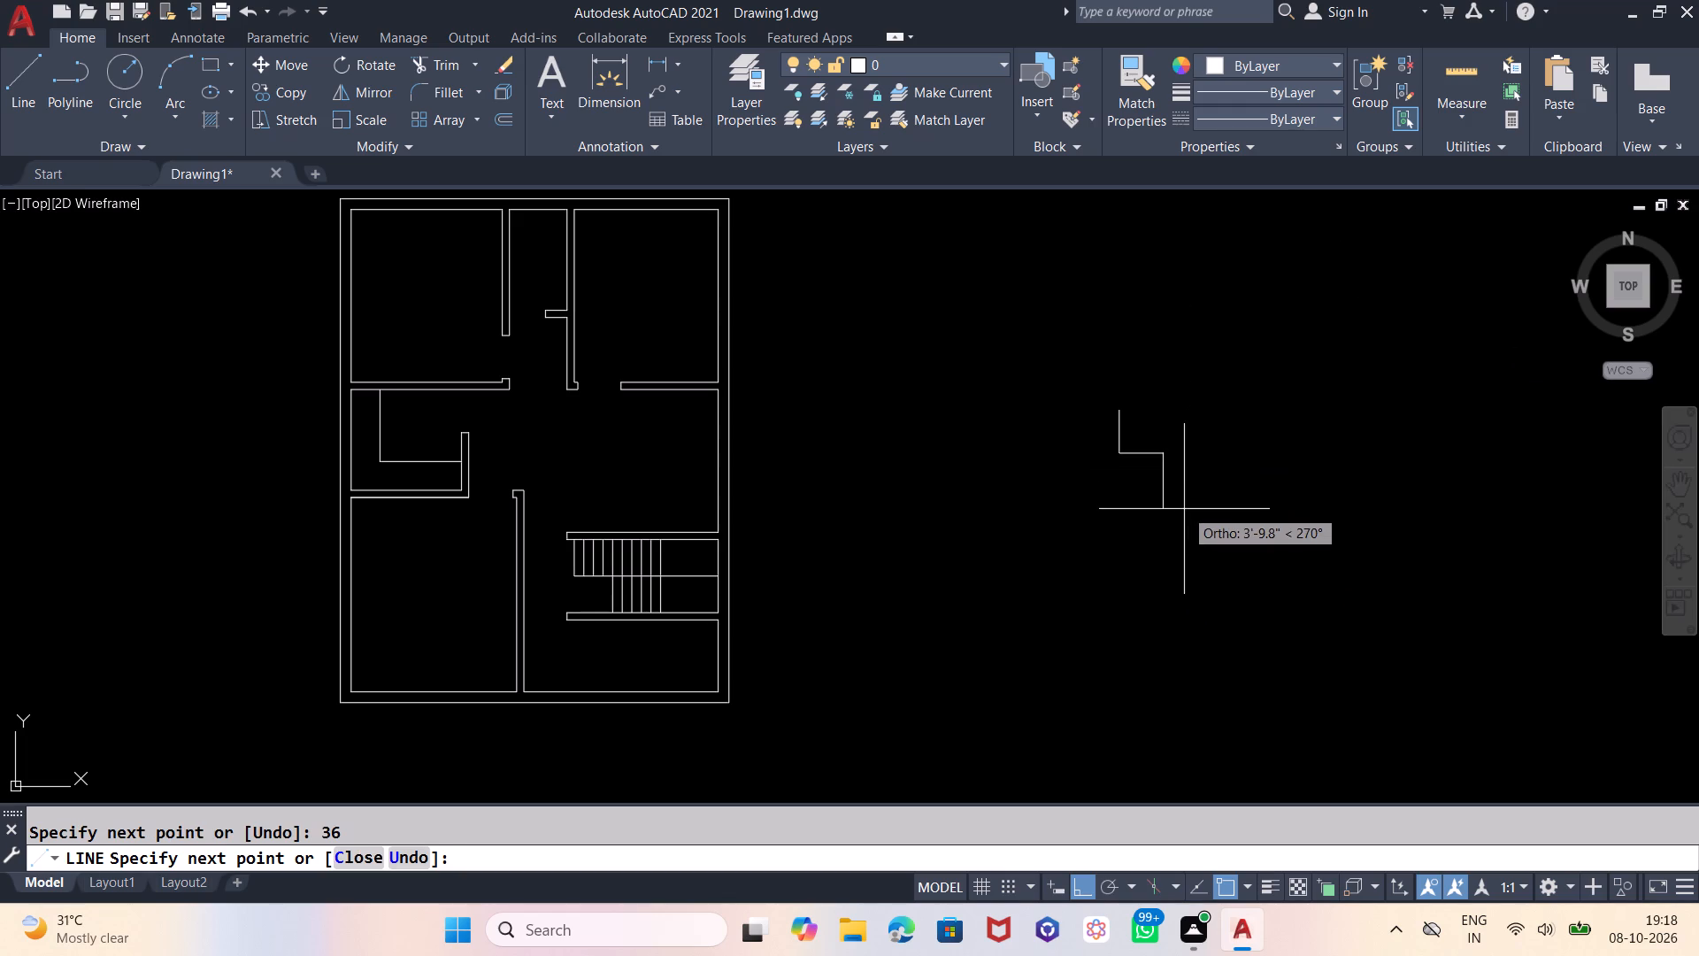
{"action": "key", "text": "Escape"}
Offset the vertical 36" line 3" to the right to form the door leaf's thickness.
{"action": "key", "text": "o"}
{"action": "key", "text": "Return"}
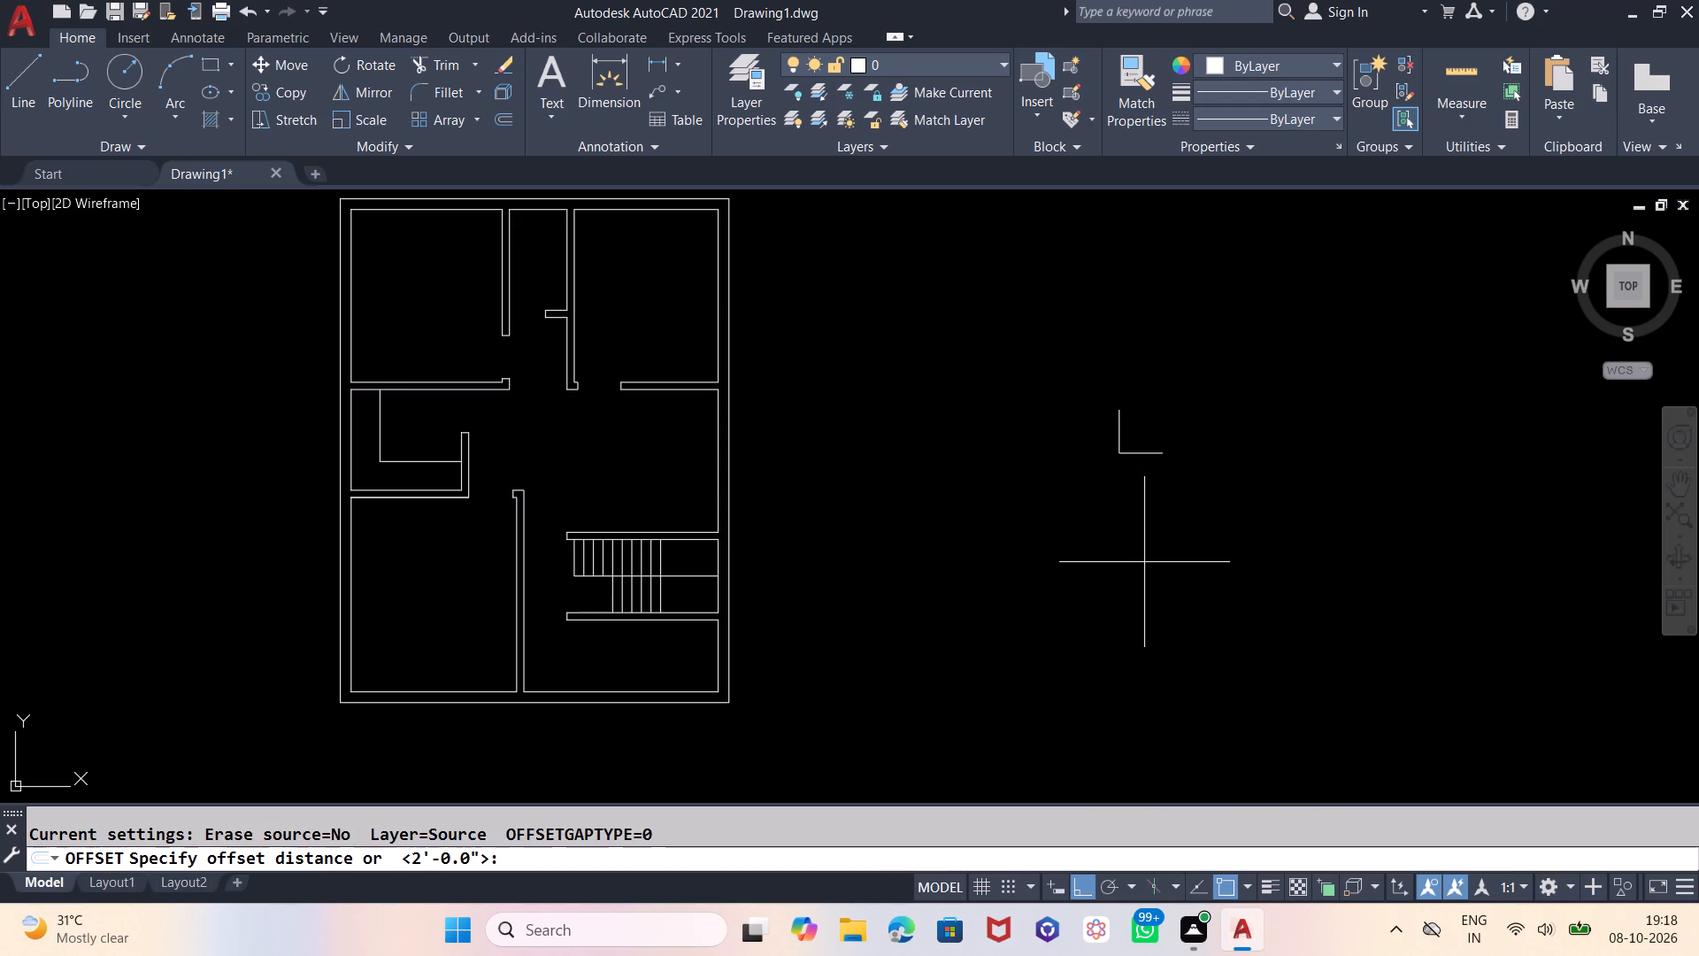
{"action": "key", "text": "3"}
{"action": "key", "text": "Return"}
{"action": "scroll", "coordinate": [1111, 437], "scroll_direction": "up", "scroll_amount": 4}
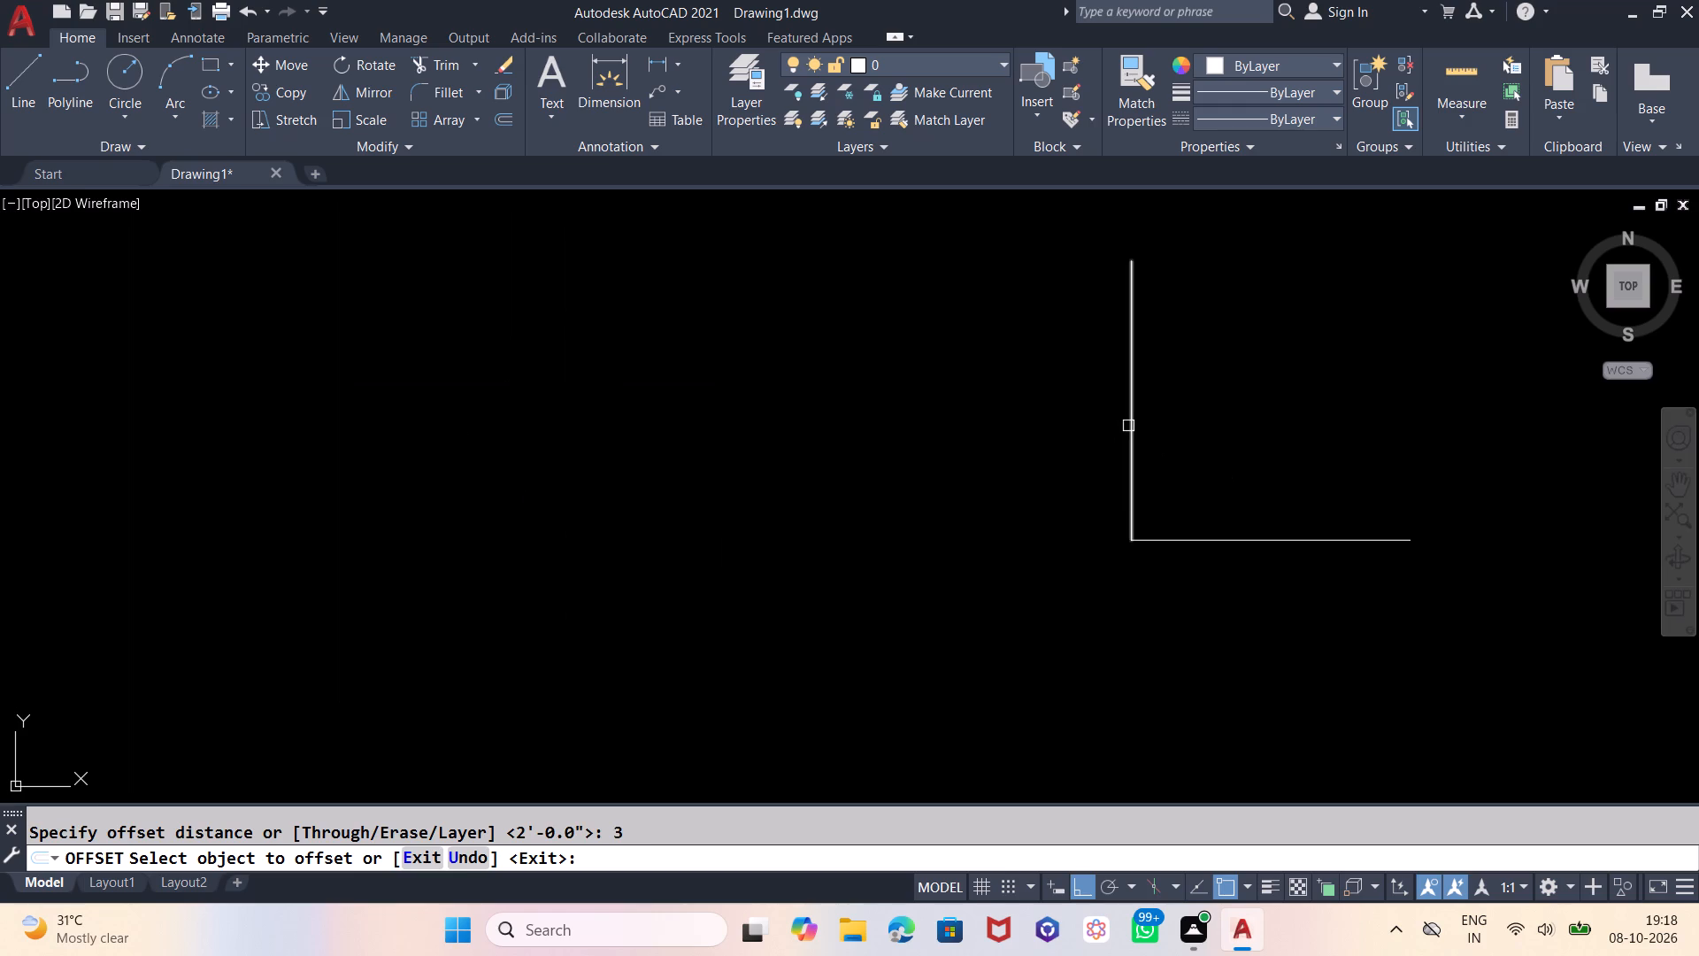
{"action": "left_click", "coordinate": [1130, 424]}
{"action": "left_click", "coordinate": [1242, 418]}
{"action": "key", "text": "Escape"}
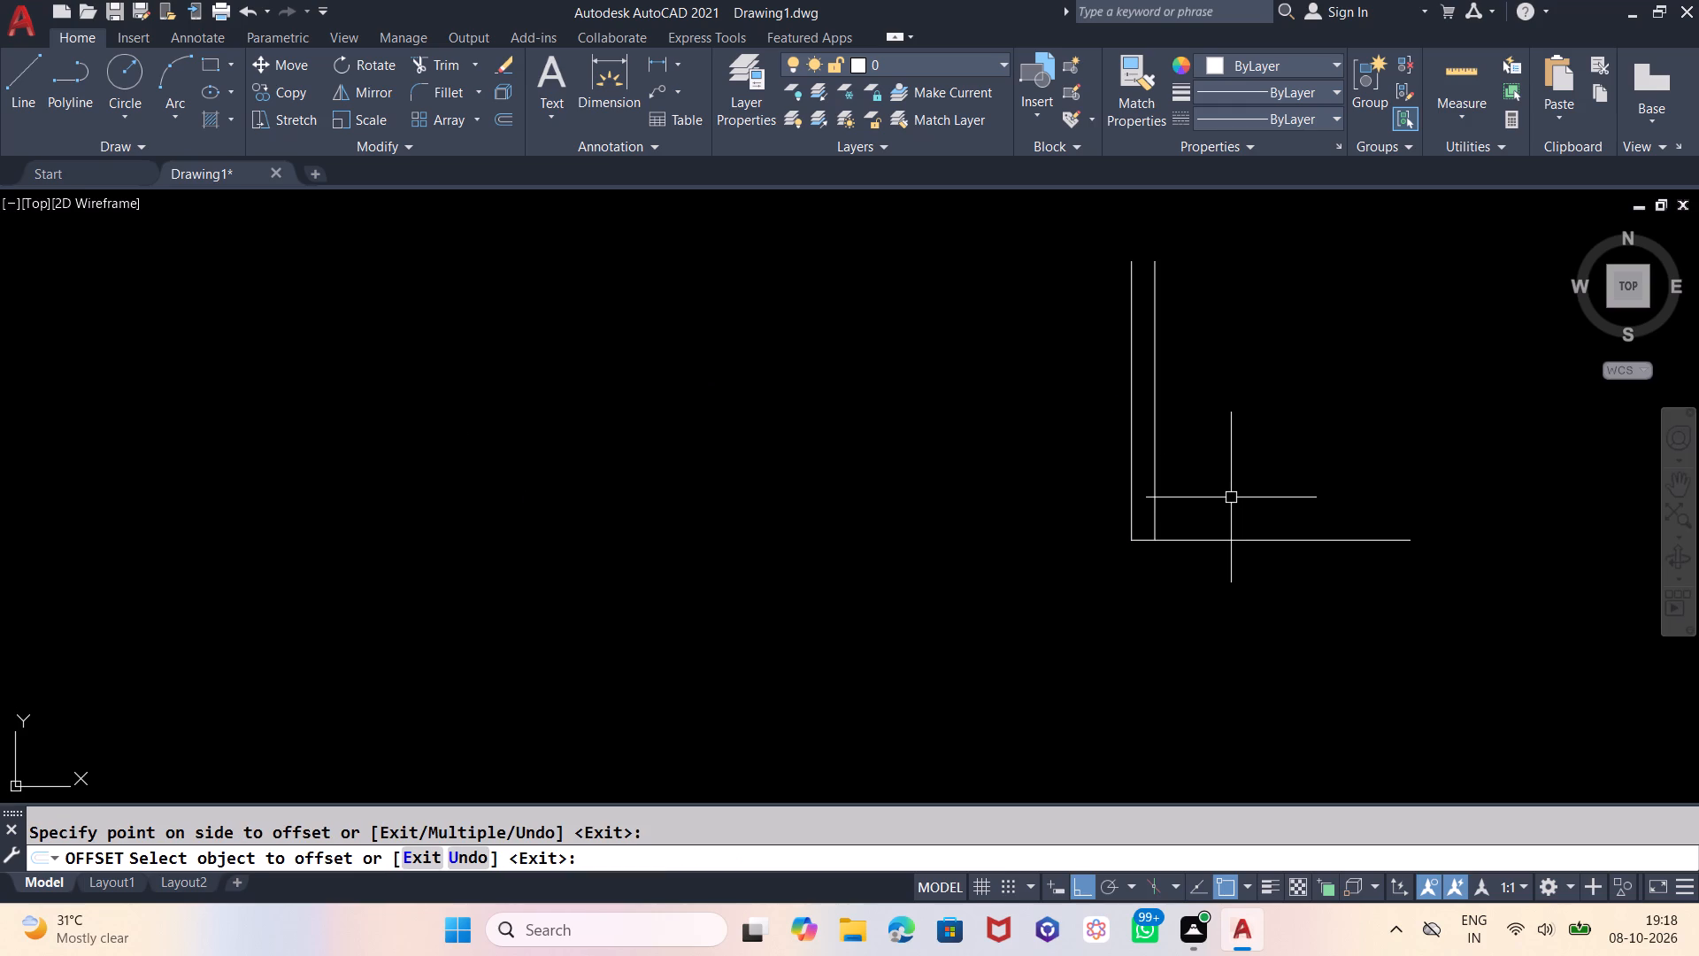
Draw the door swing arc from the horizontal line's free end to the vertical line's top end, centred on their shared corner.
{"action": "key", "text": "a"}
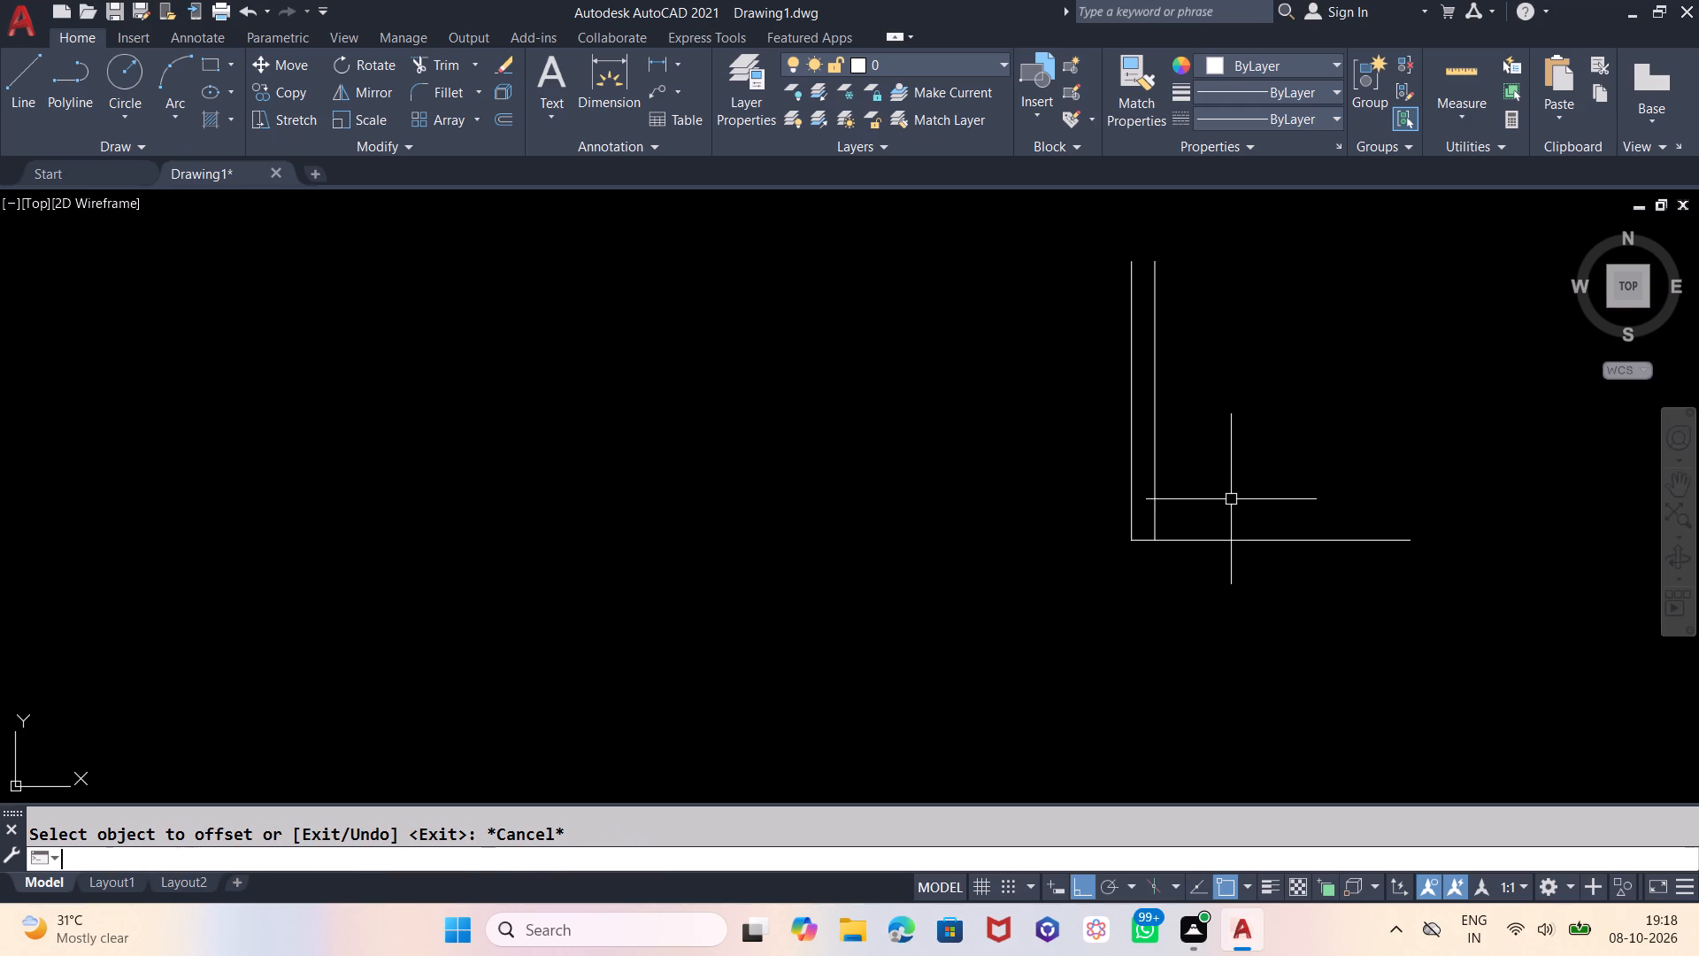
{"action": "key", "text": "Return"}
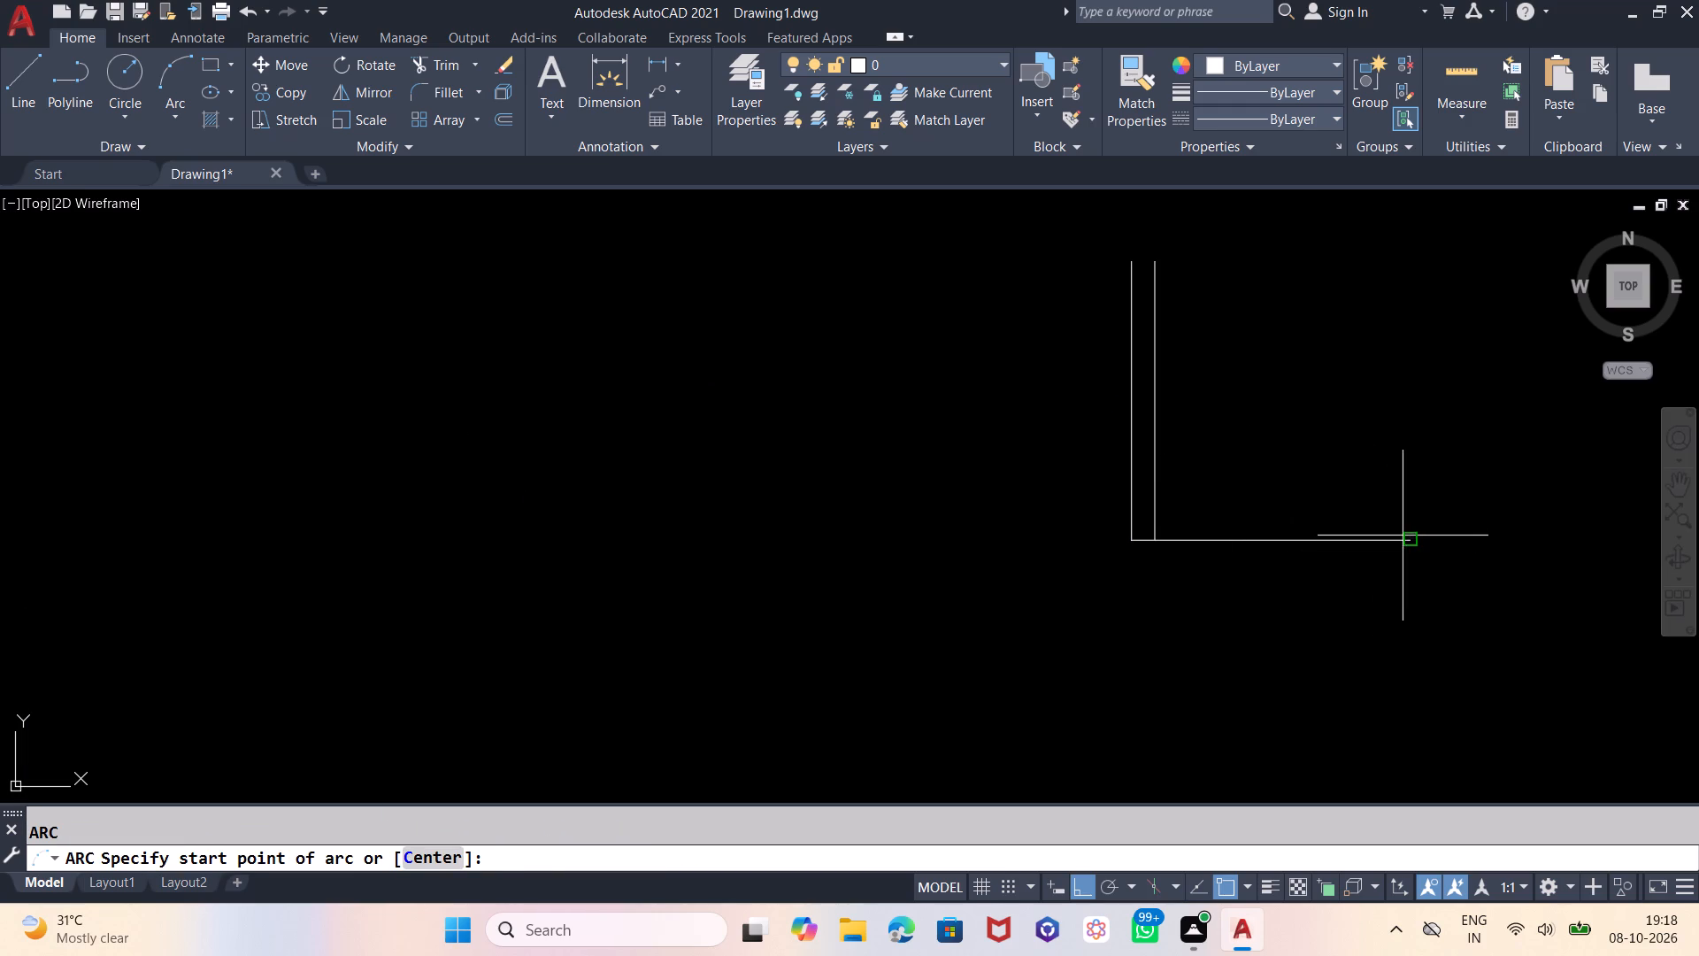
{"action": "left_click", "coordinate": [1410, 542]}
{"action": "key", "text": "e"}
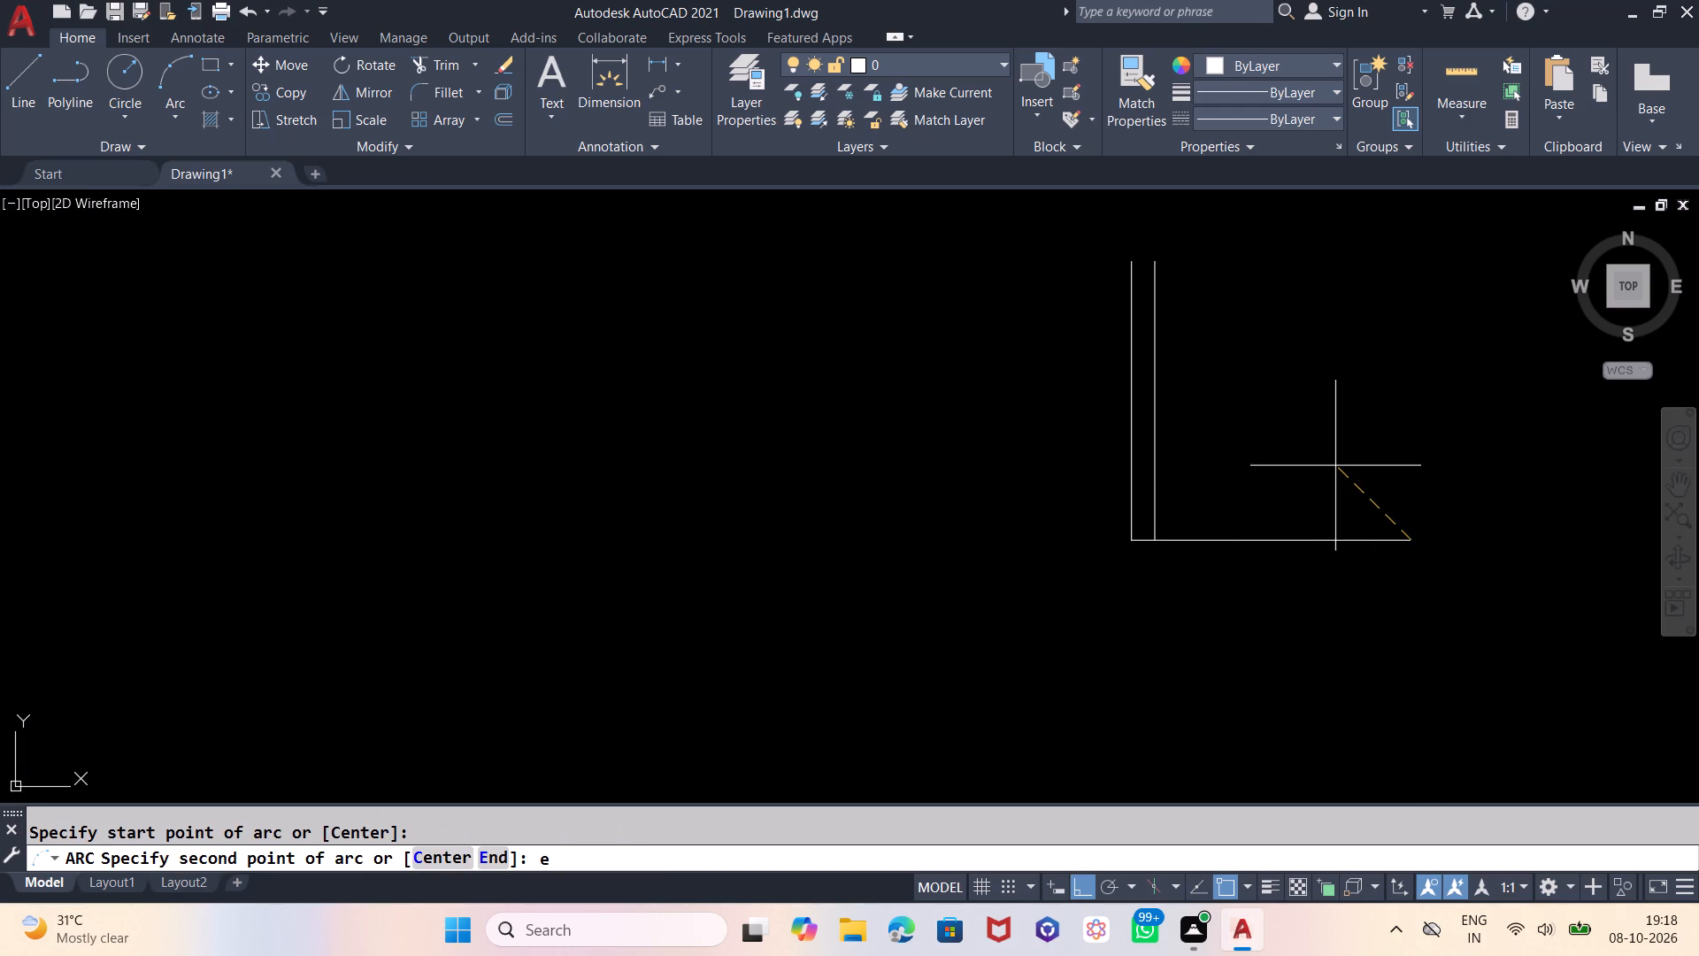
{"action": "key", "text": "Return"}
{"action": "left_click", "coordinate": [1132, 256]}
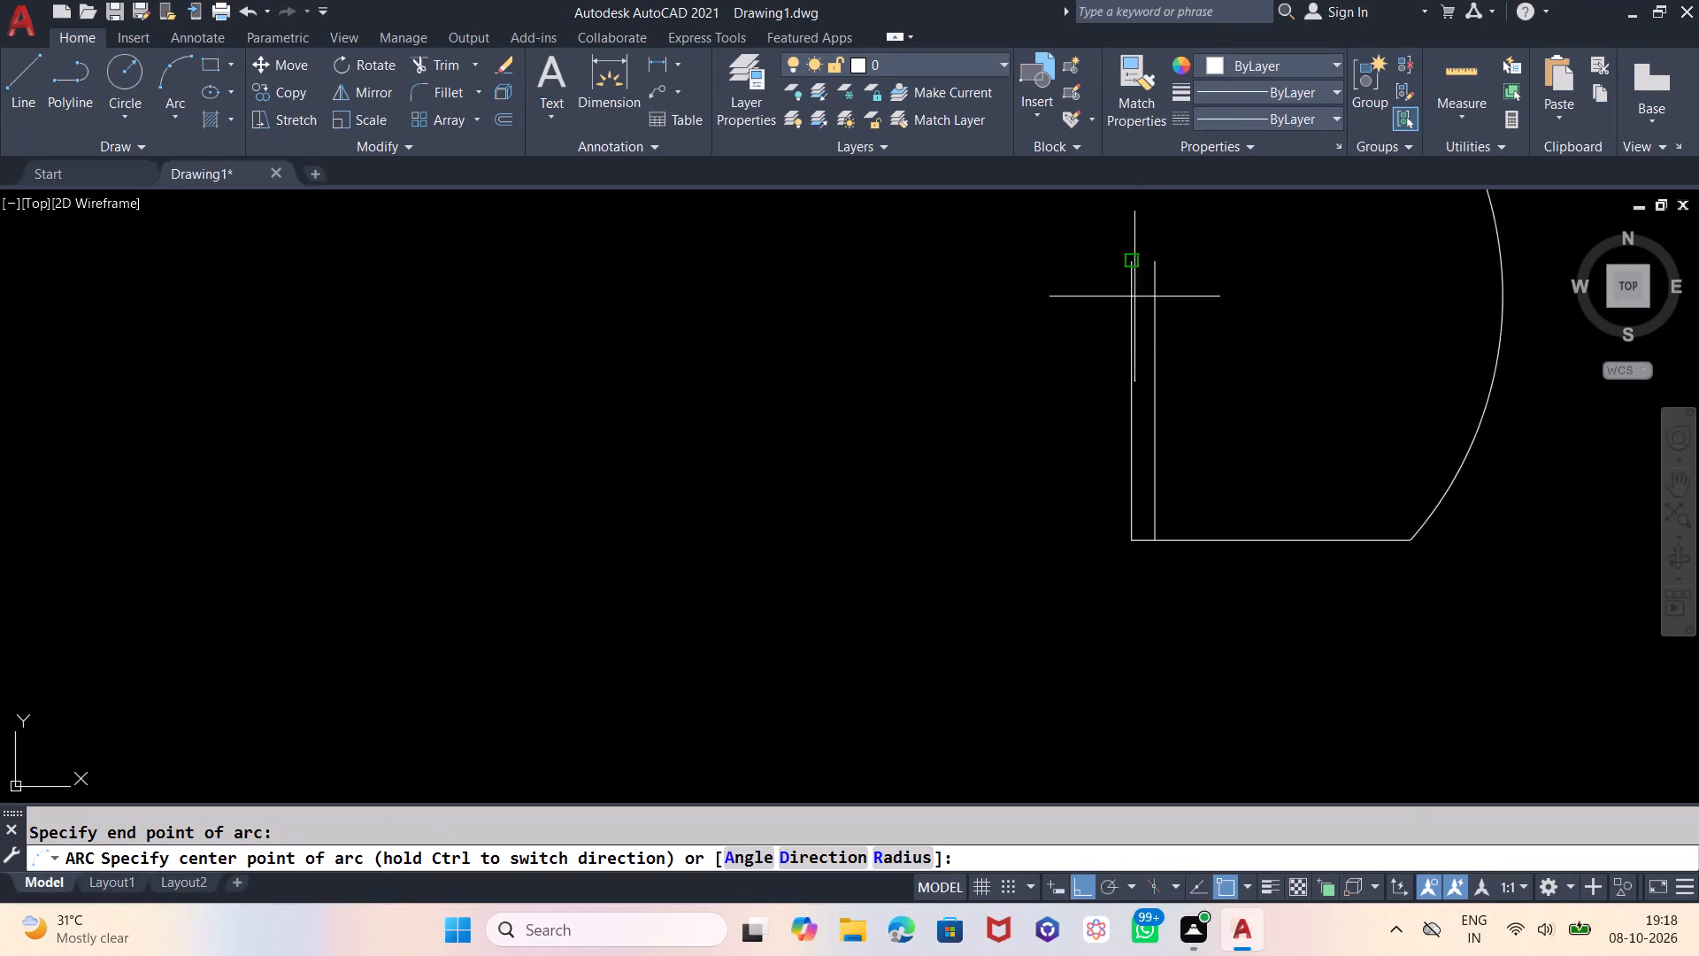
{"action": "left_click", "coordinate": [1129, 534]}
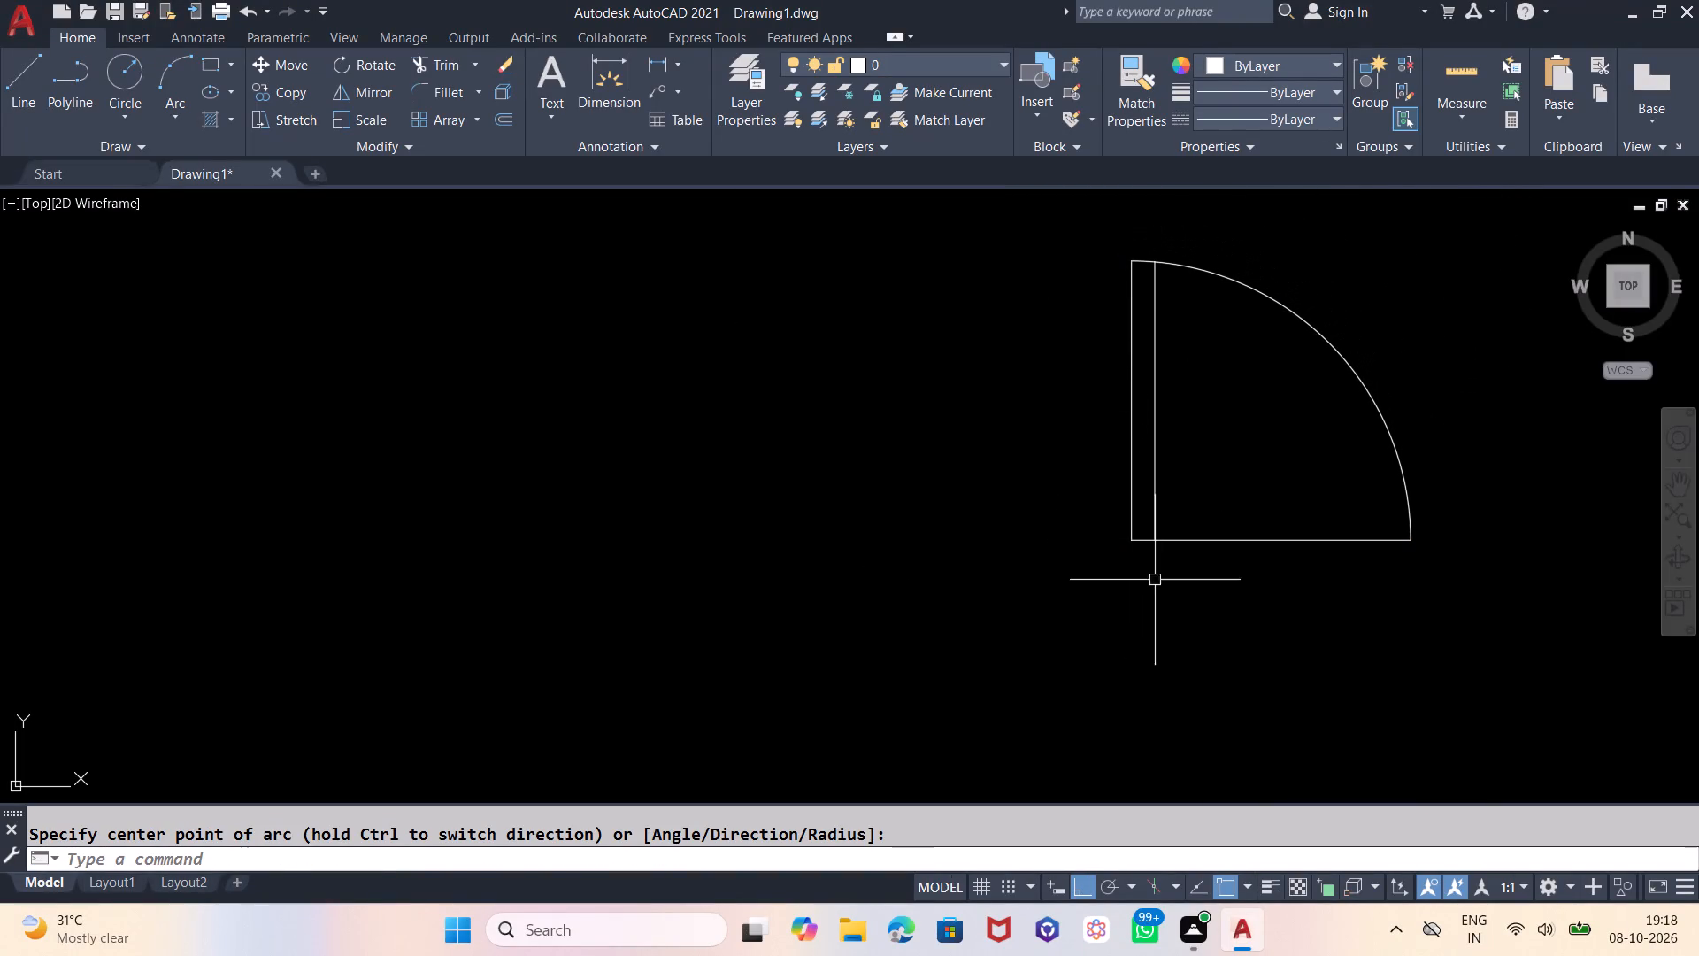
Trim away the horizontal line between the door leaf and the swing arc, keeping the short piece that closes the leaf.
{"action": "type", "text": "tr"}
{"action": "key", "text": "Return"}
{"action": "key", "text": "Return"}
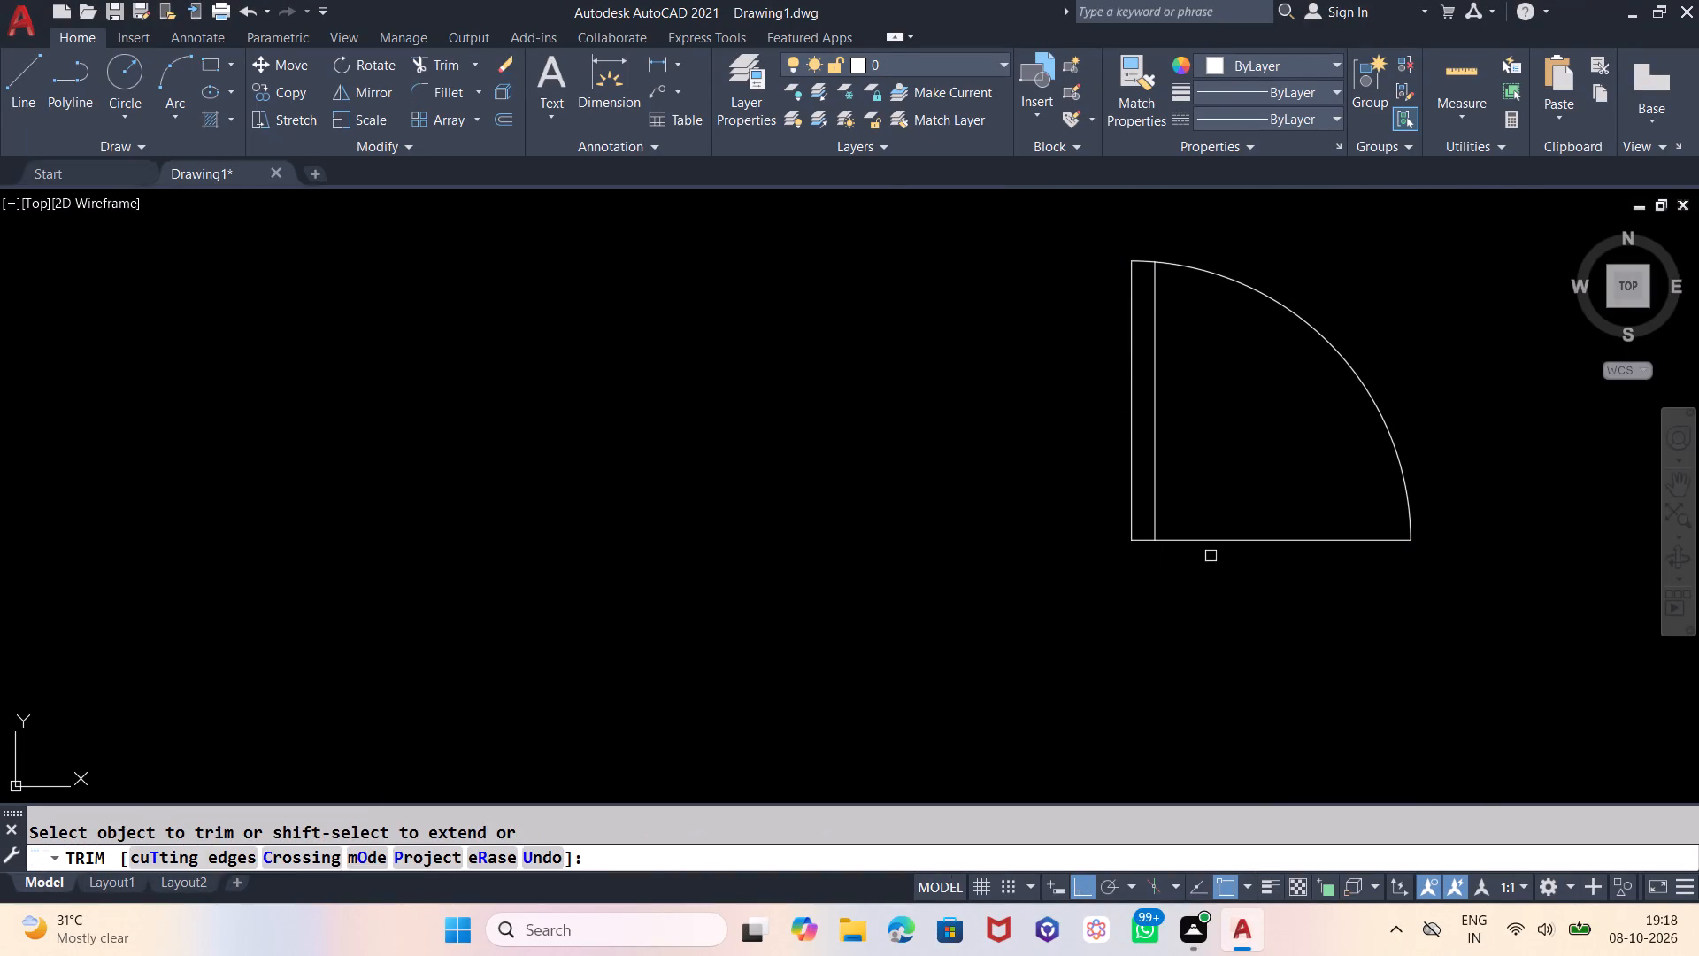
{"action": "left_click_drag", "start_coordinate": [1262, 474], "coordinate": [1260, 497]}
{"action": "left_click", "coordinate": [1246, 576]}
{"action": "left_click", "coordinate": [1255, 520]}
{"action": "scroll", "coordinate": [961, 626], "scroll_direction": "down", "scroll_amount": 2}
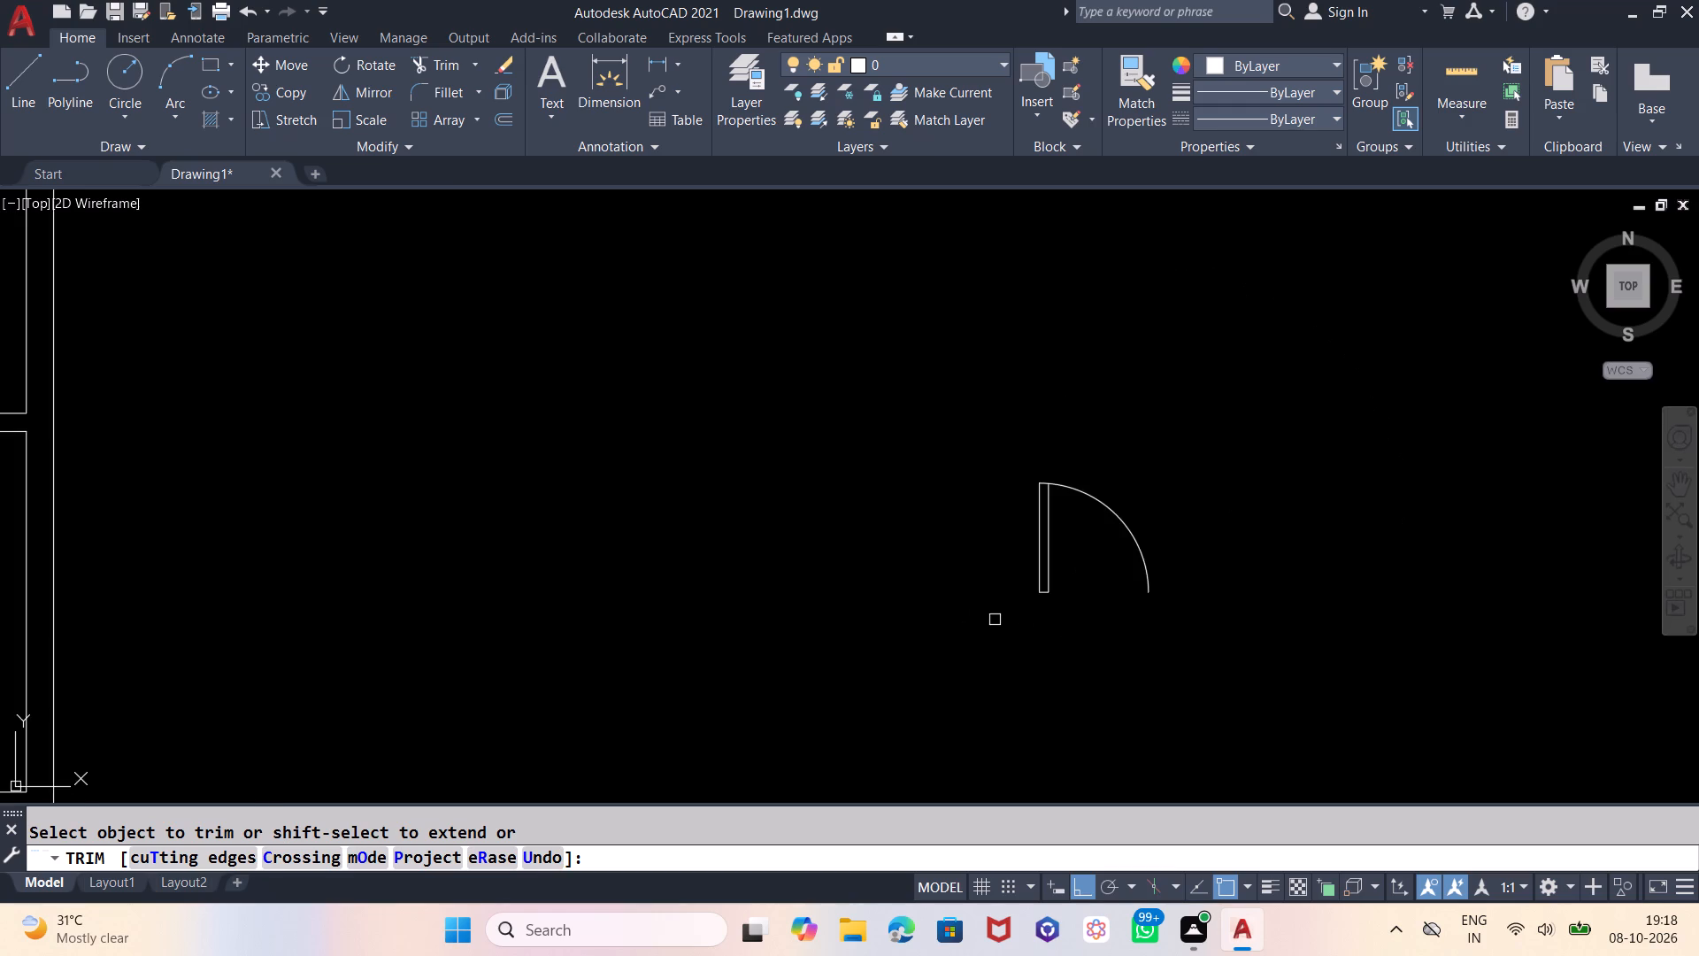
{"action": "scroll", "coordinate": [997, 618], "scroll_direction": "down", "scroll_amount": 1}
{"action": "scroll", "coordinate": [1171, 536], "scroll_direction": "down", "scroll_amount": 2}
{"action": "scroll", "coordinate": [1194, 448], "scroll_direction": "down", "scroll_amount": 1}
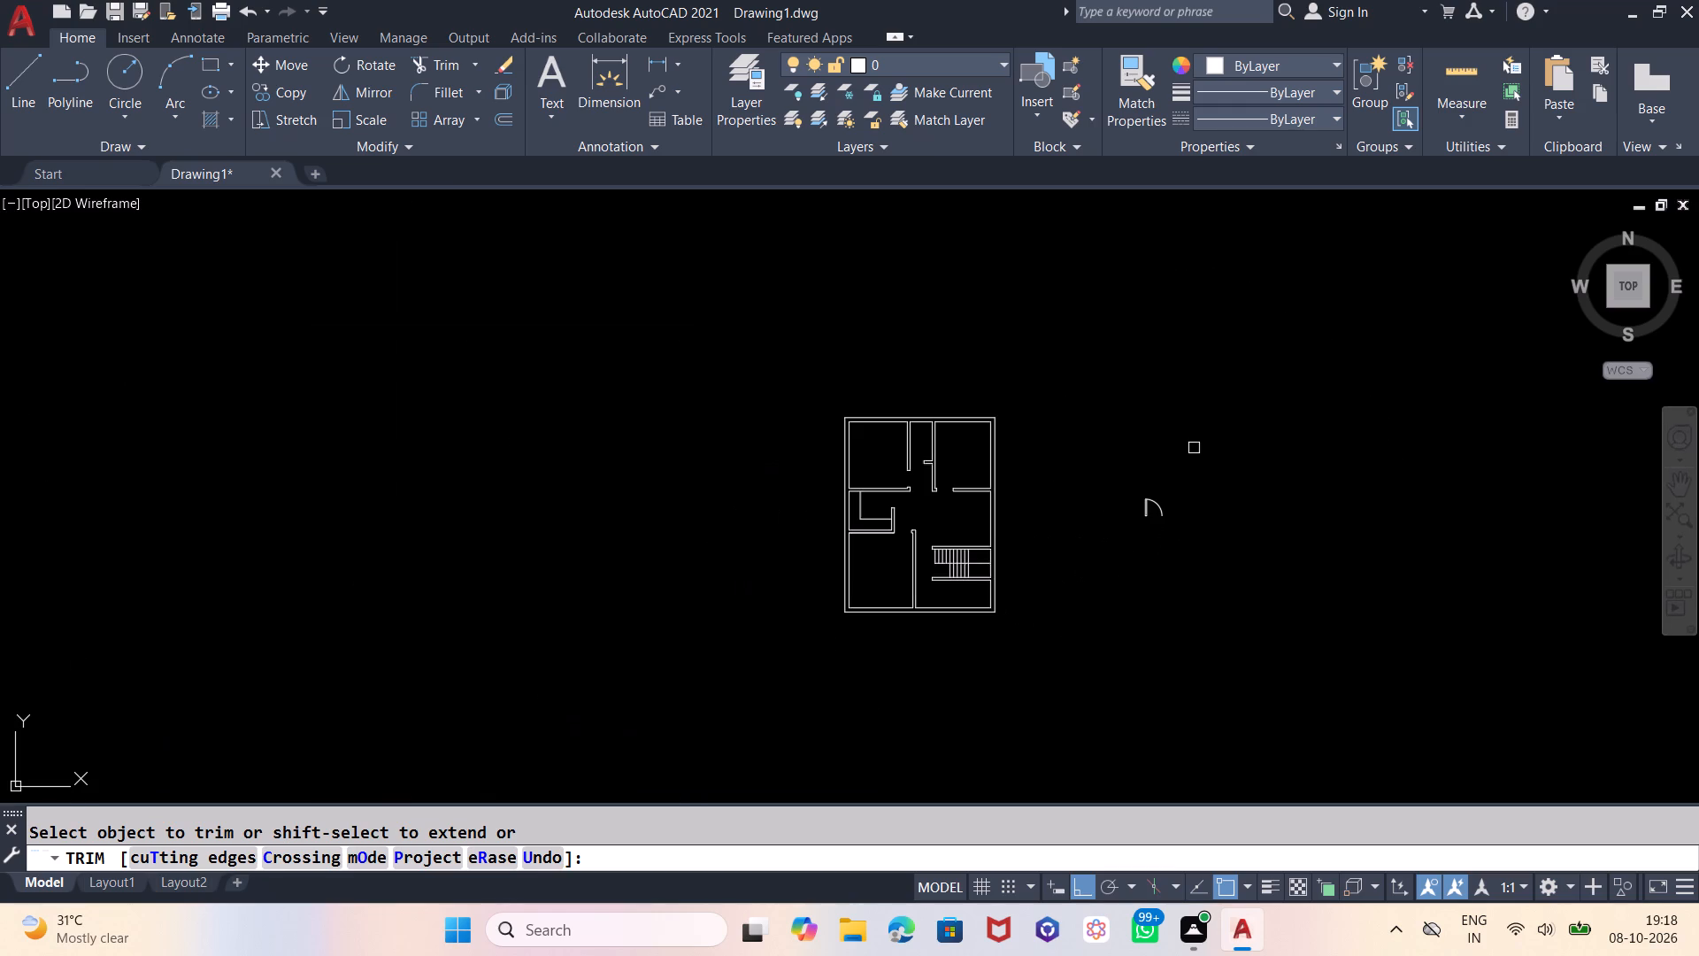
{"action": "scroll", "coordinate": [1186, 483], "scroll_direction": "up", "scroll_amount": 1}
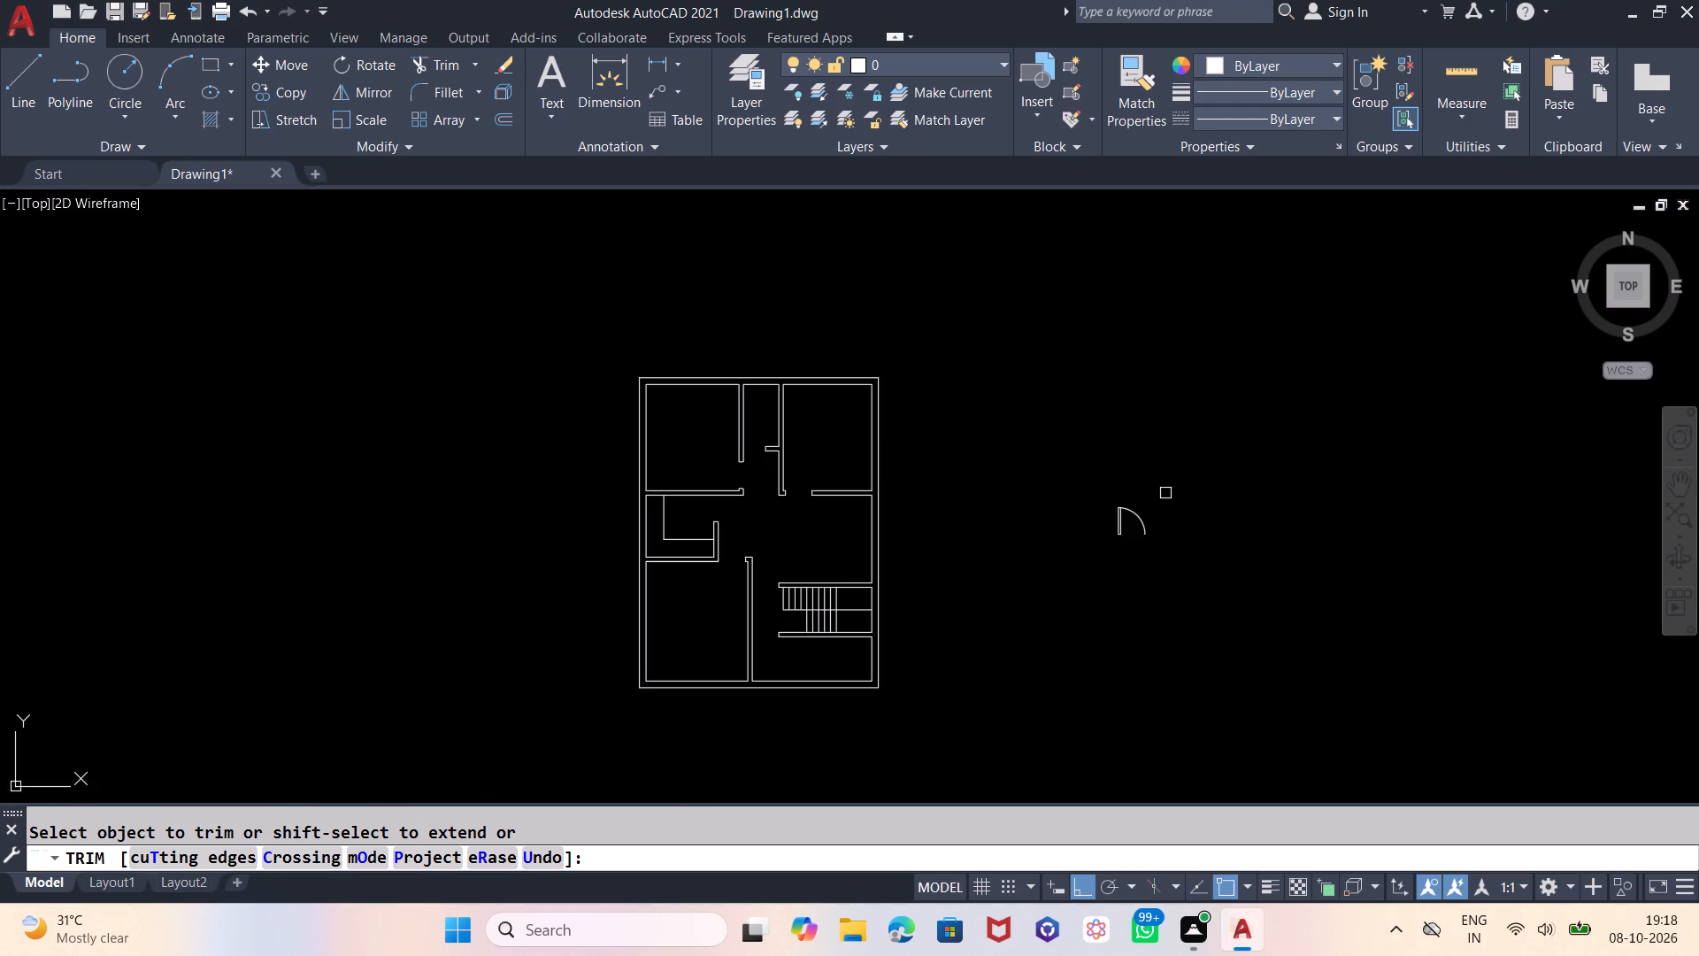
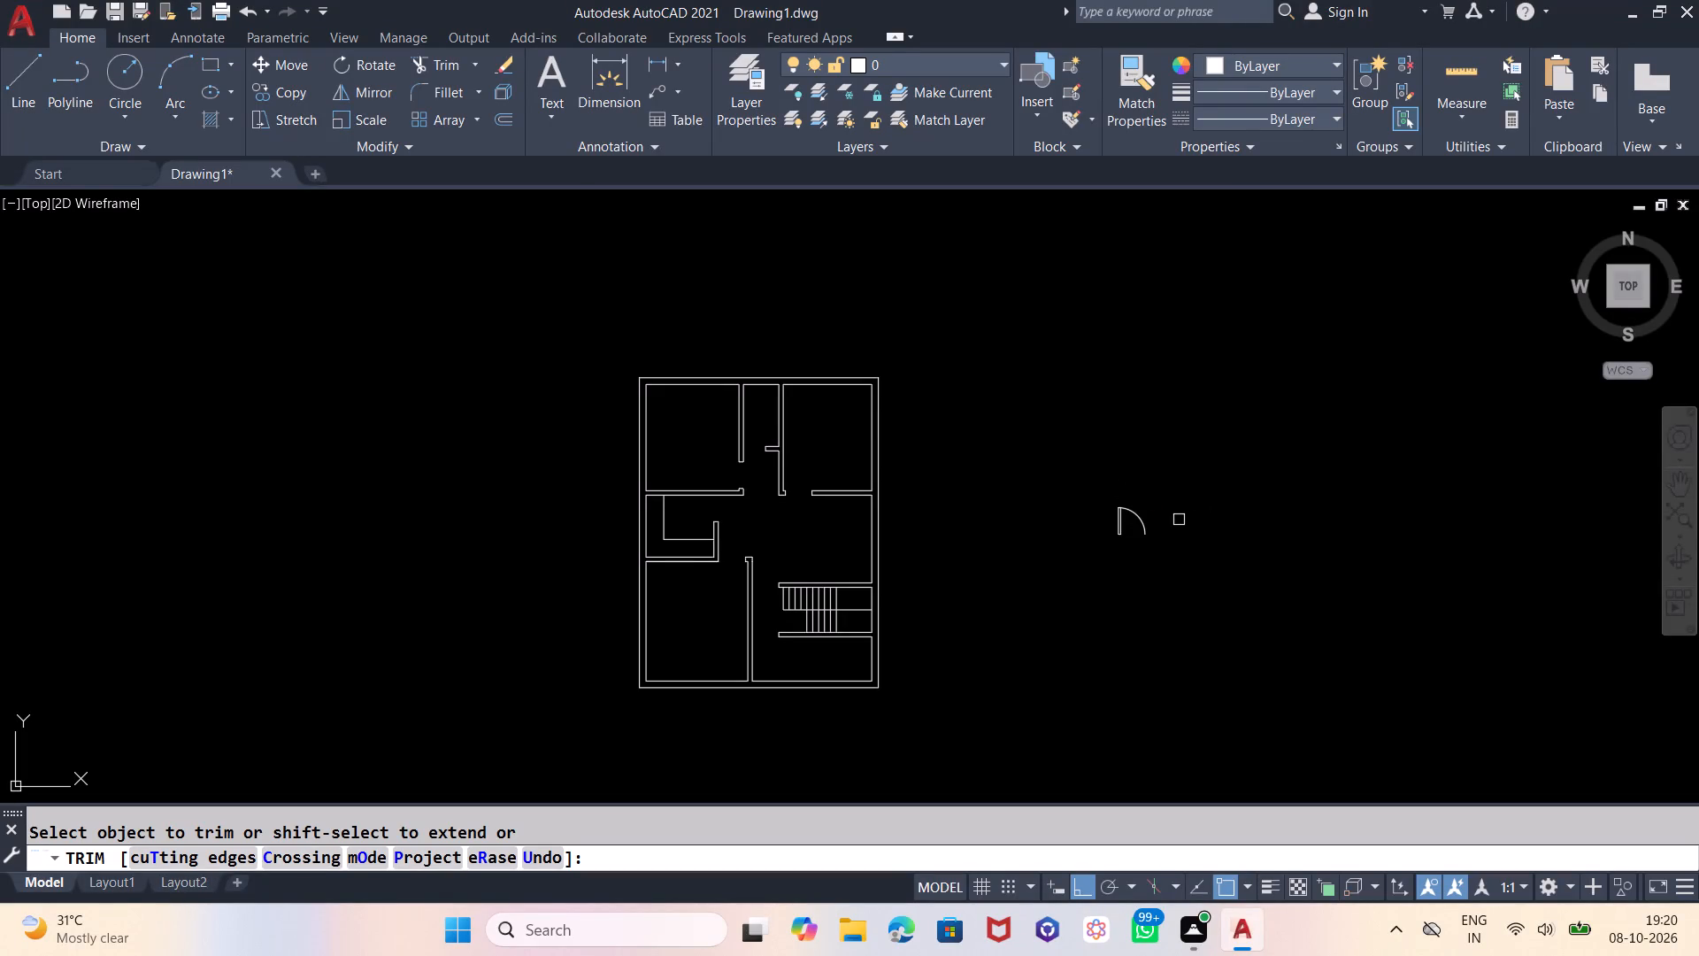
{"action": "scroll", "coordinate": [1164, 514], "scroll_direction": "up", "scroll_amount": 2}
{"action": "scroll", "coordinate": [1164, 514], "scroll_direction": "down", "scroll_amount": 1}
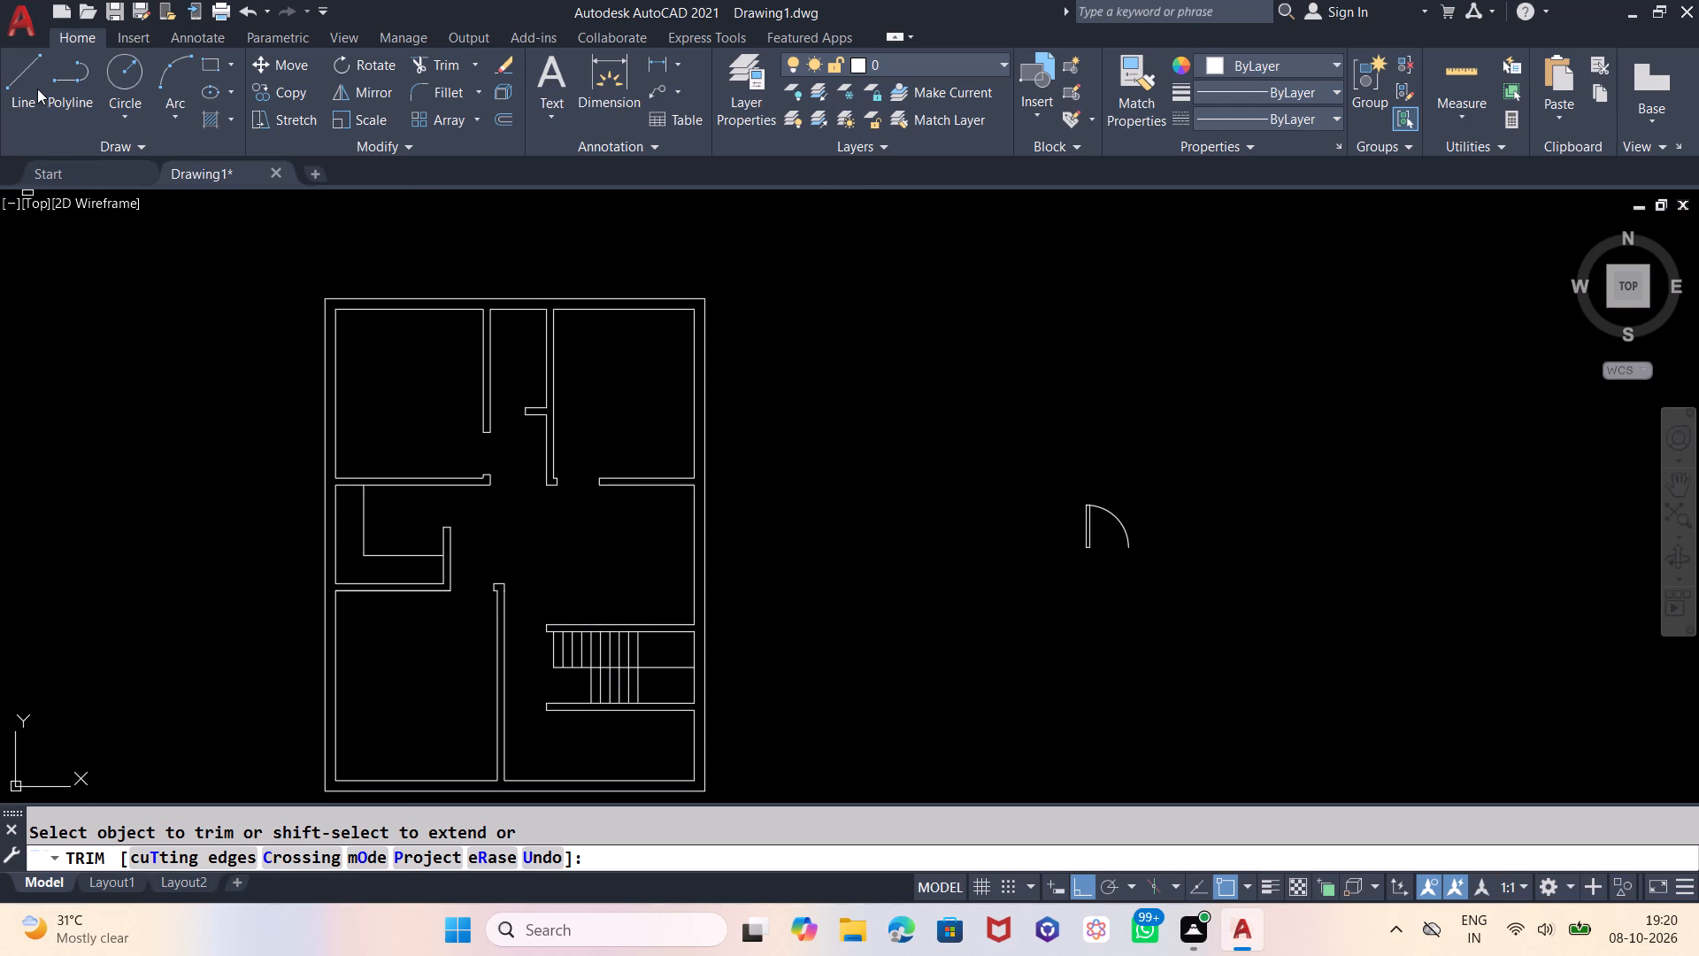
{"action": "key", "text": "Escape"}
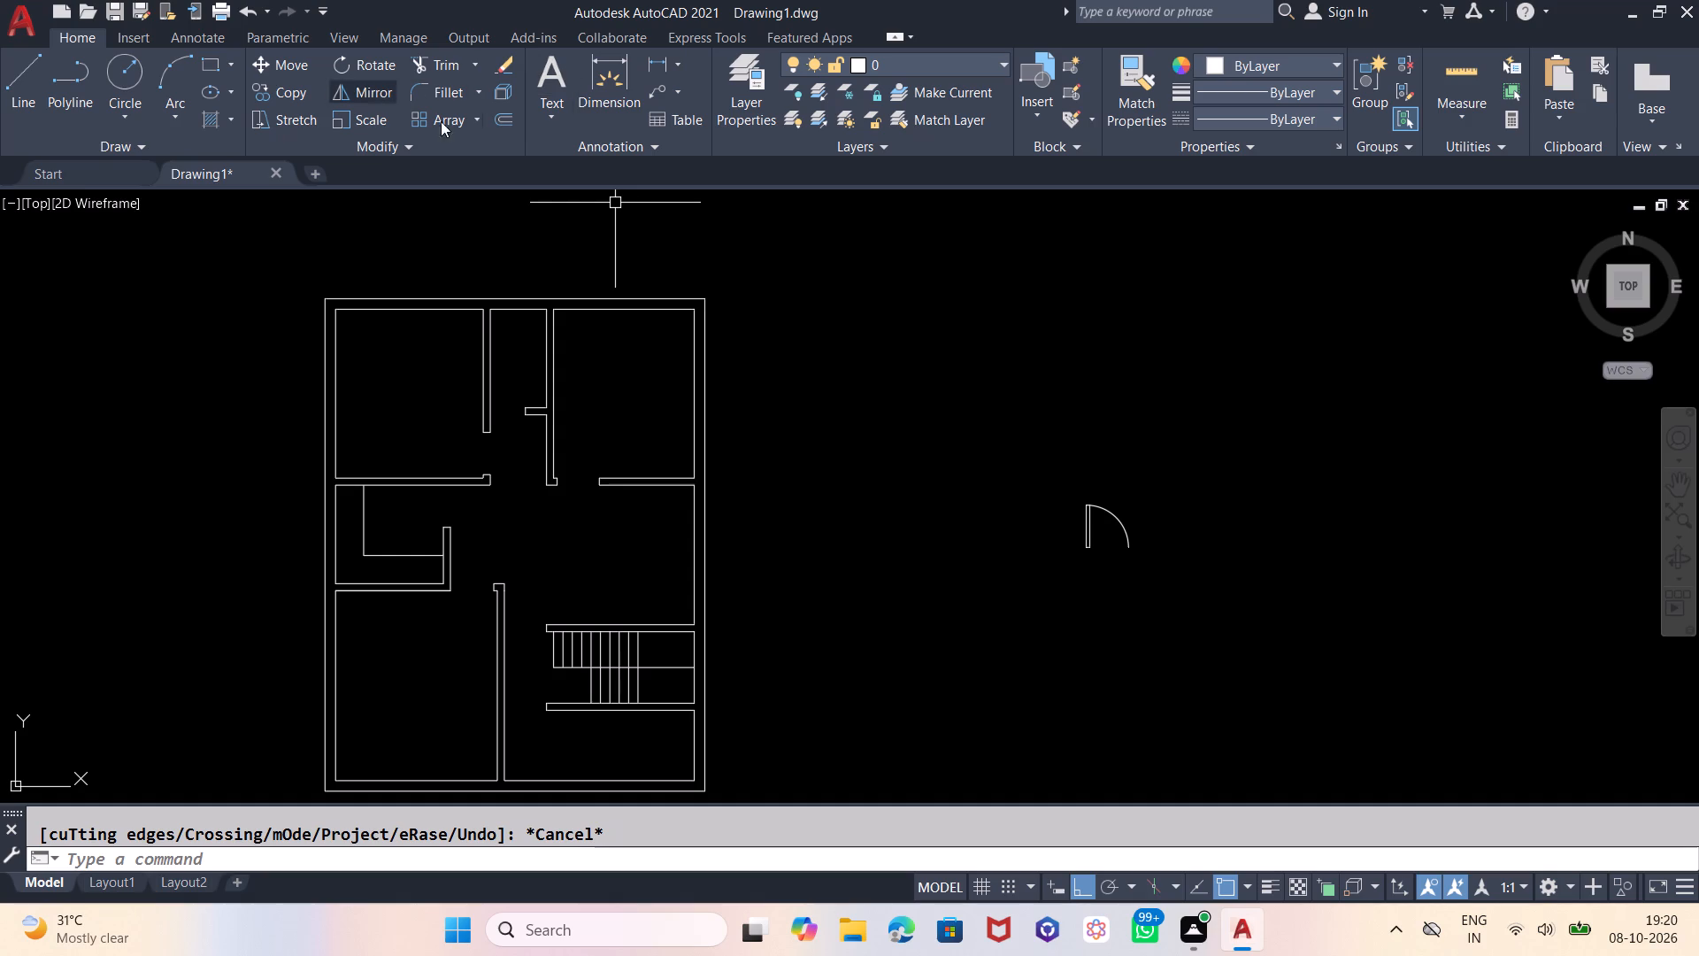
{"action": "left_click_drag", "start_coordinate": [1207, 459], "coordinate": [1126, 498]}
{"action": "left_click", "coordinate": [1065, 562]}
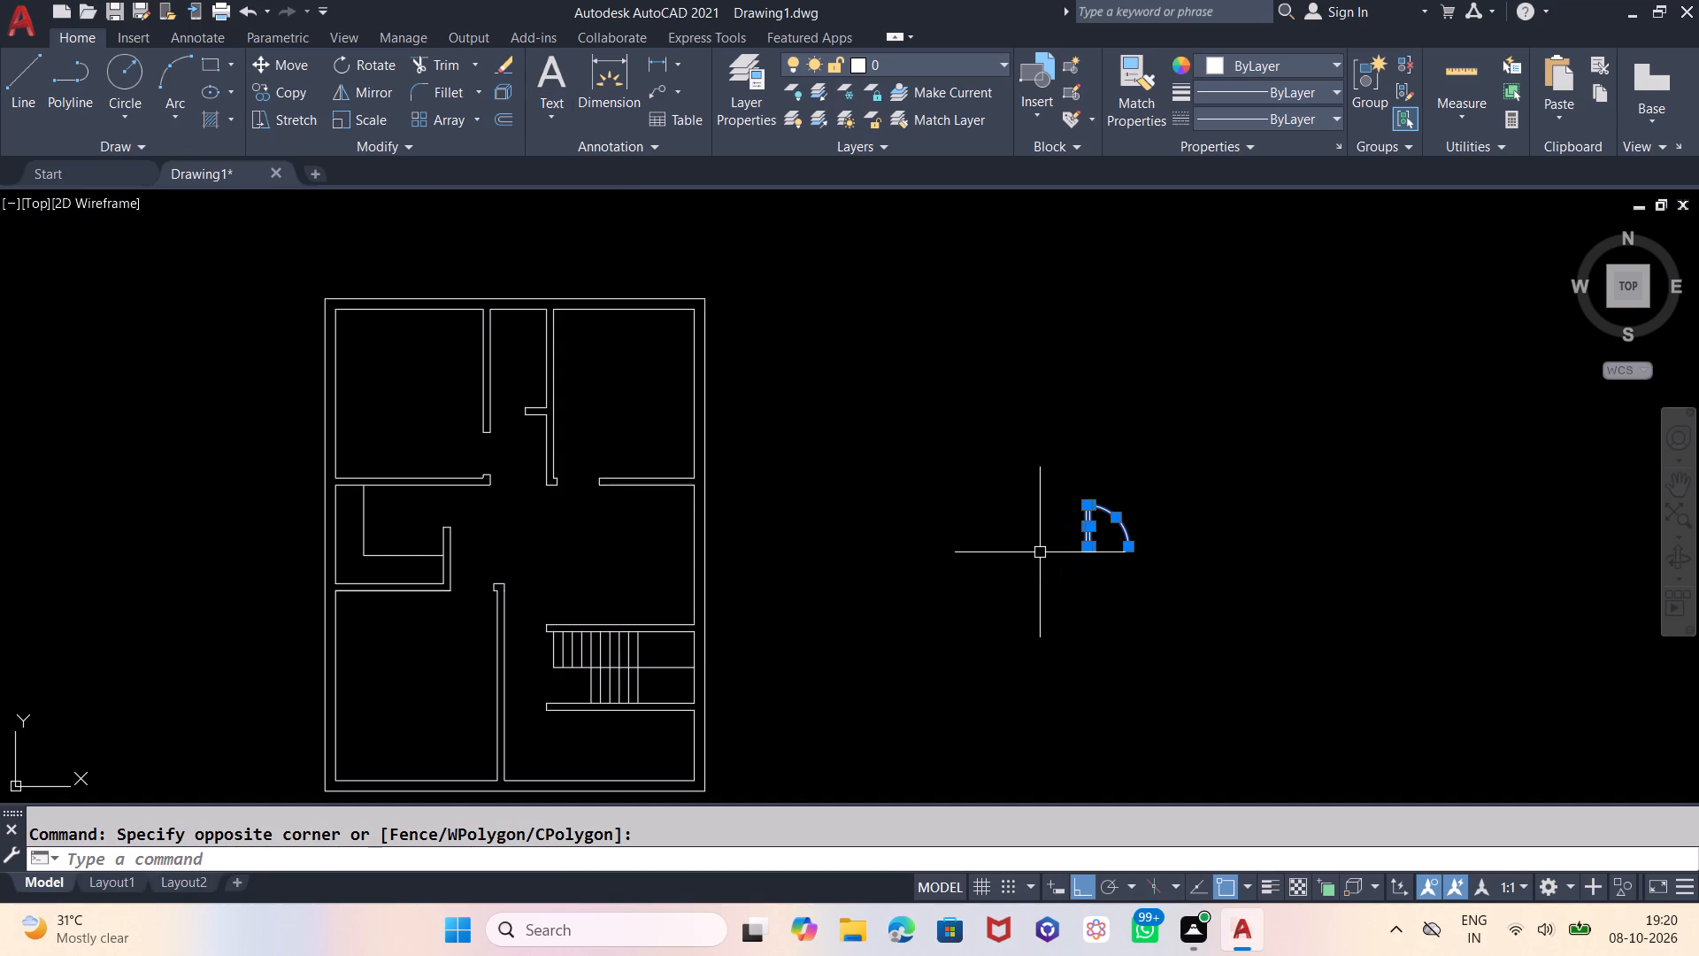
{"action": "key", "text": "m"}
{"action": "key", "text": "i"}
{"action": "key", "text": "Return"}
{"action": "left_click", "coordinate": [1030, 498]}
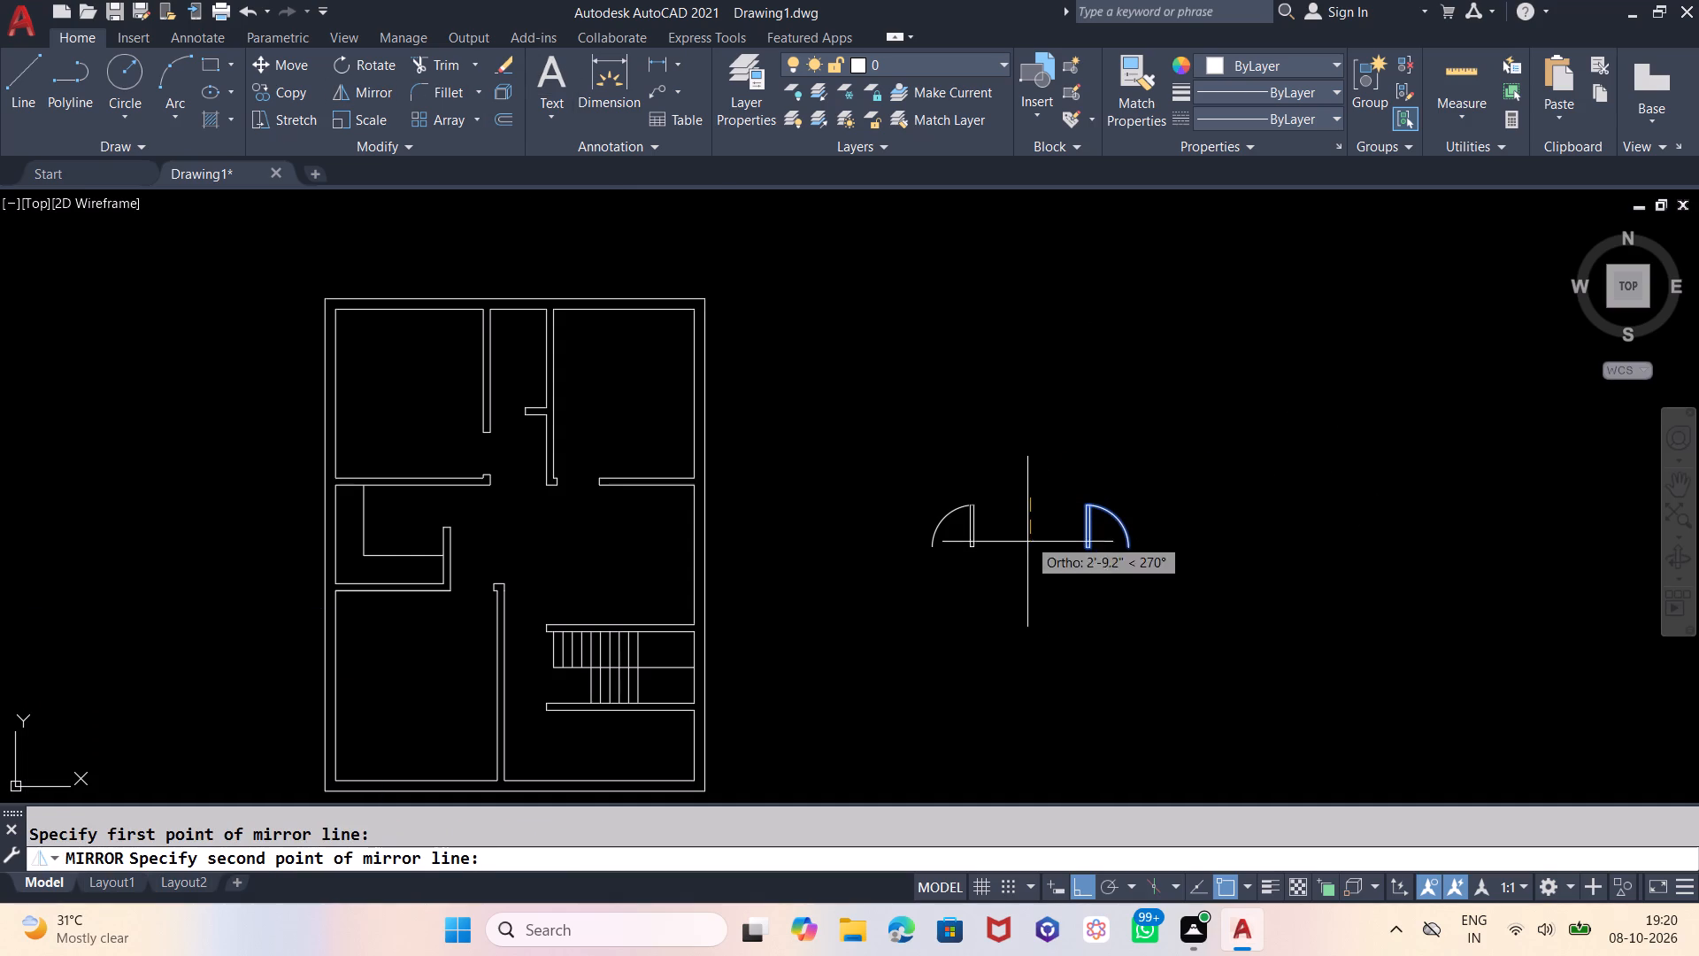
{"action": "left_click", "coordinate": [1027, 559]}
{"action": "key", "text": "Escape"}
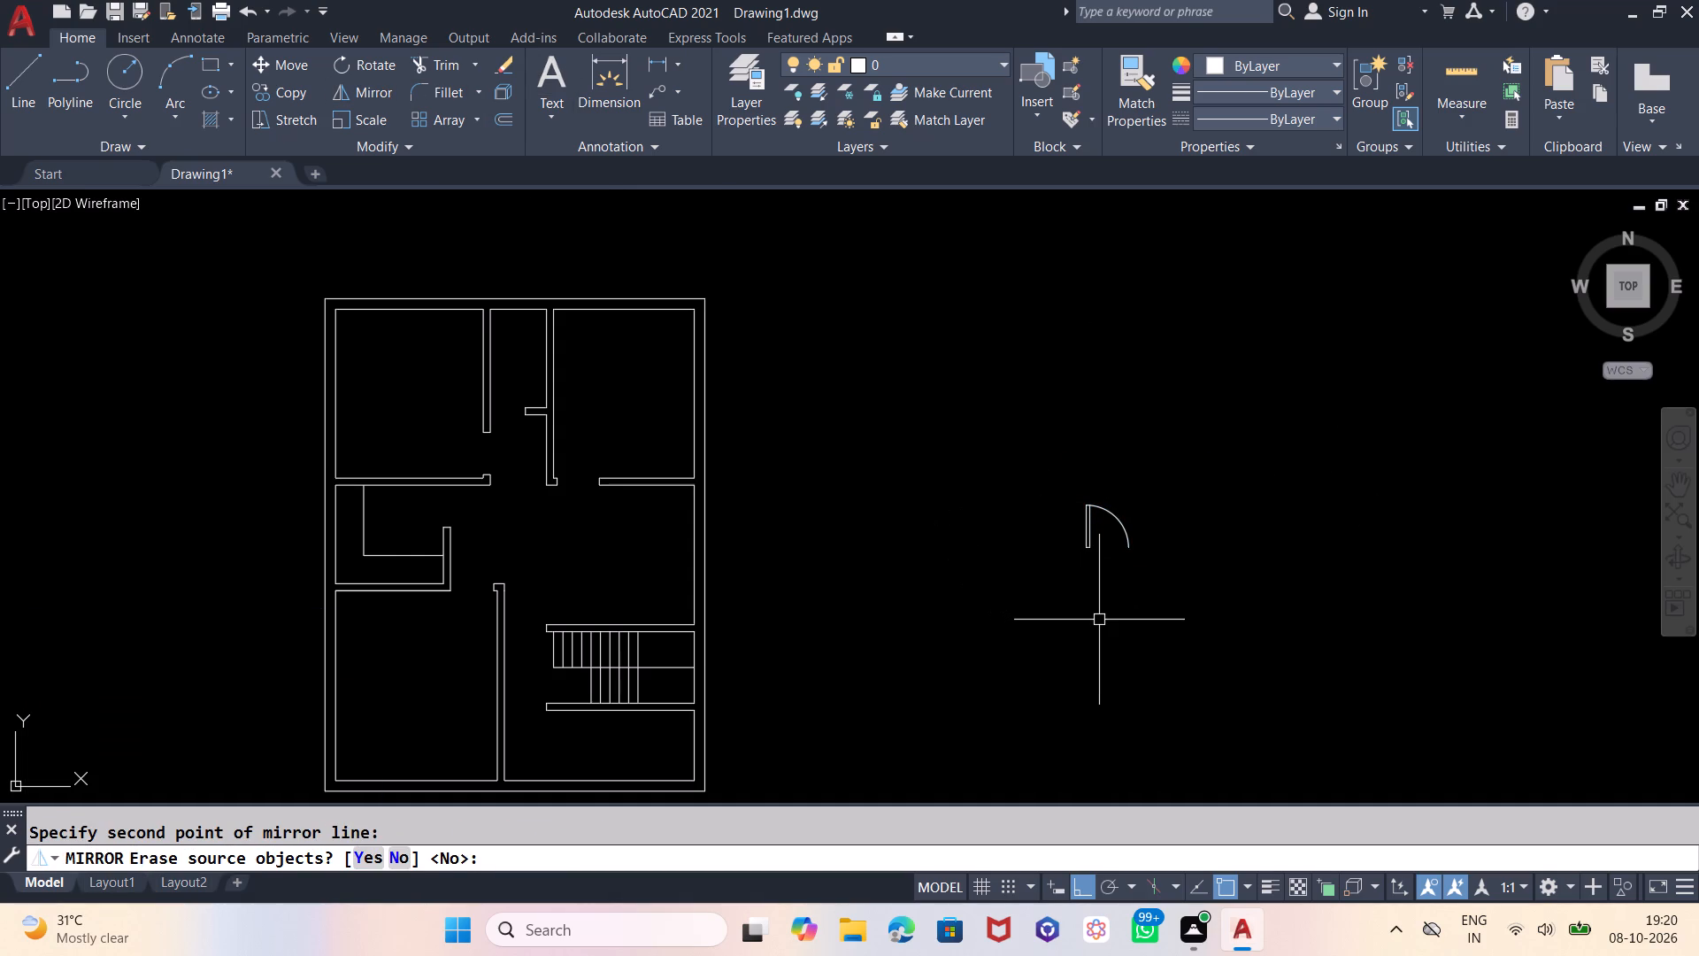
Mirror the door symbol about a vertical line to its left, keeping the original.
{"action": "left_click_drag", "start_coordinate": [1174, 424], "coordinate": [1101, 470]}
{"action": "left_click", "coordinate": [1016, 564]}
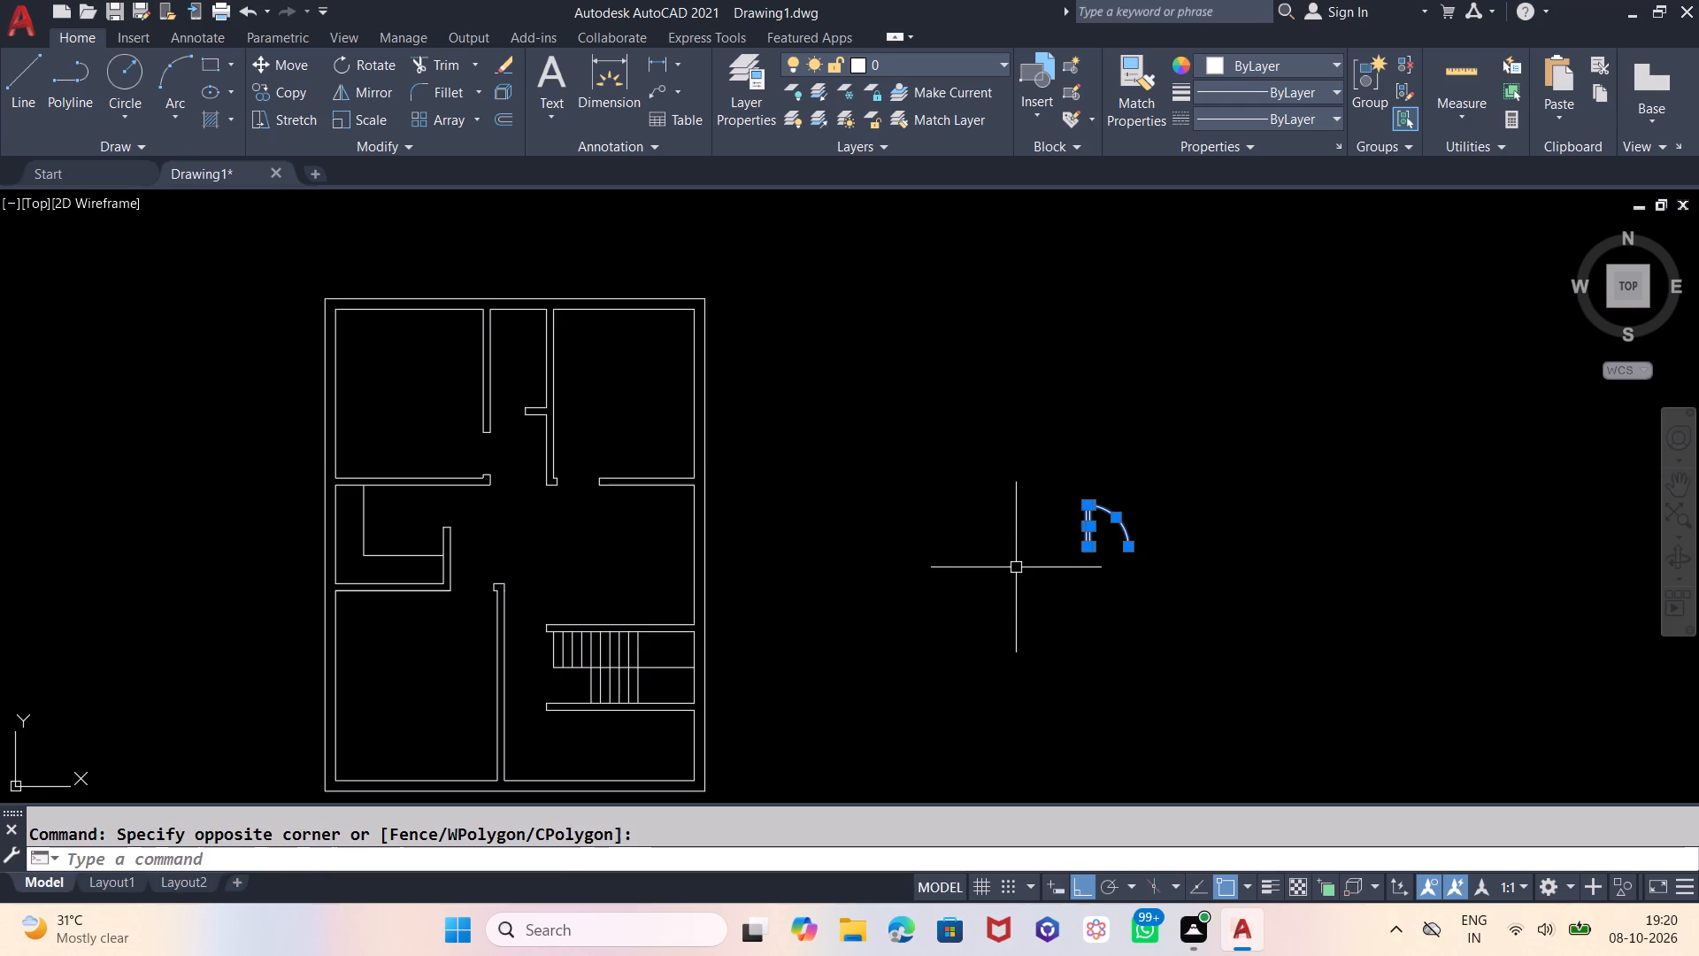
{"action": "key", "text": "m"}
{"action": "key", "text": "i"}
{"action": "key", "text": "Return"}
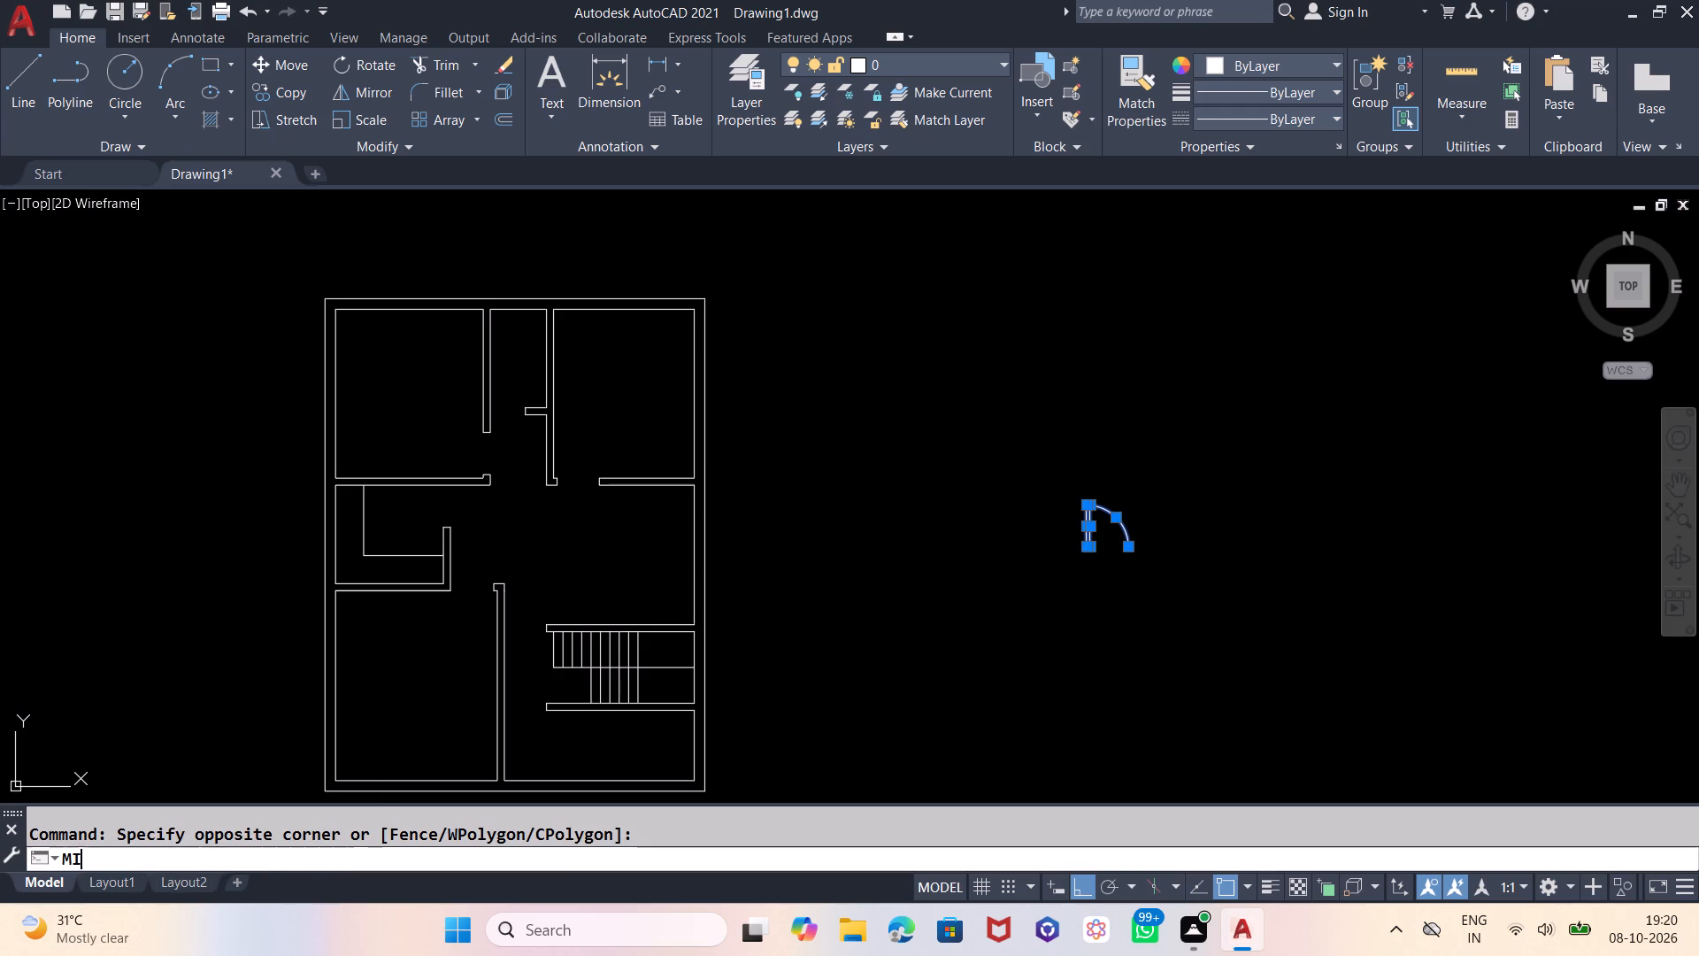
{"action": "left_click", "coordinate": [1008, 502]}
{"action": "left_click", "coordinate": [1013, 614]}
{"action": "key", "text": "Return"}
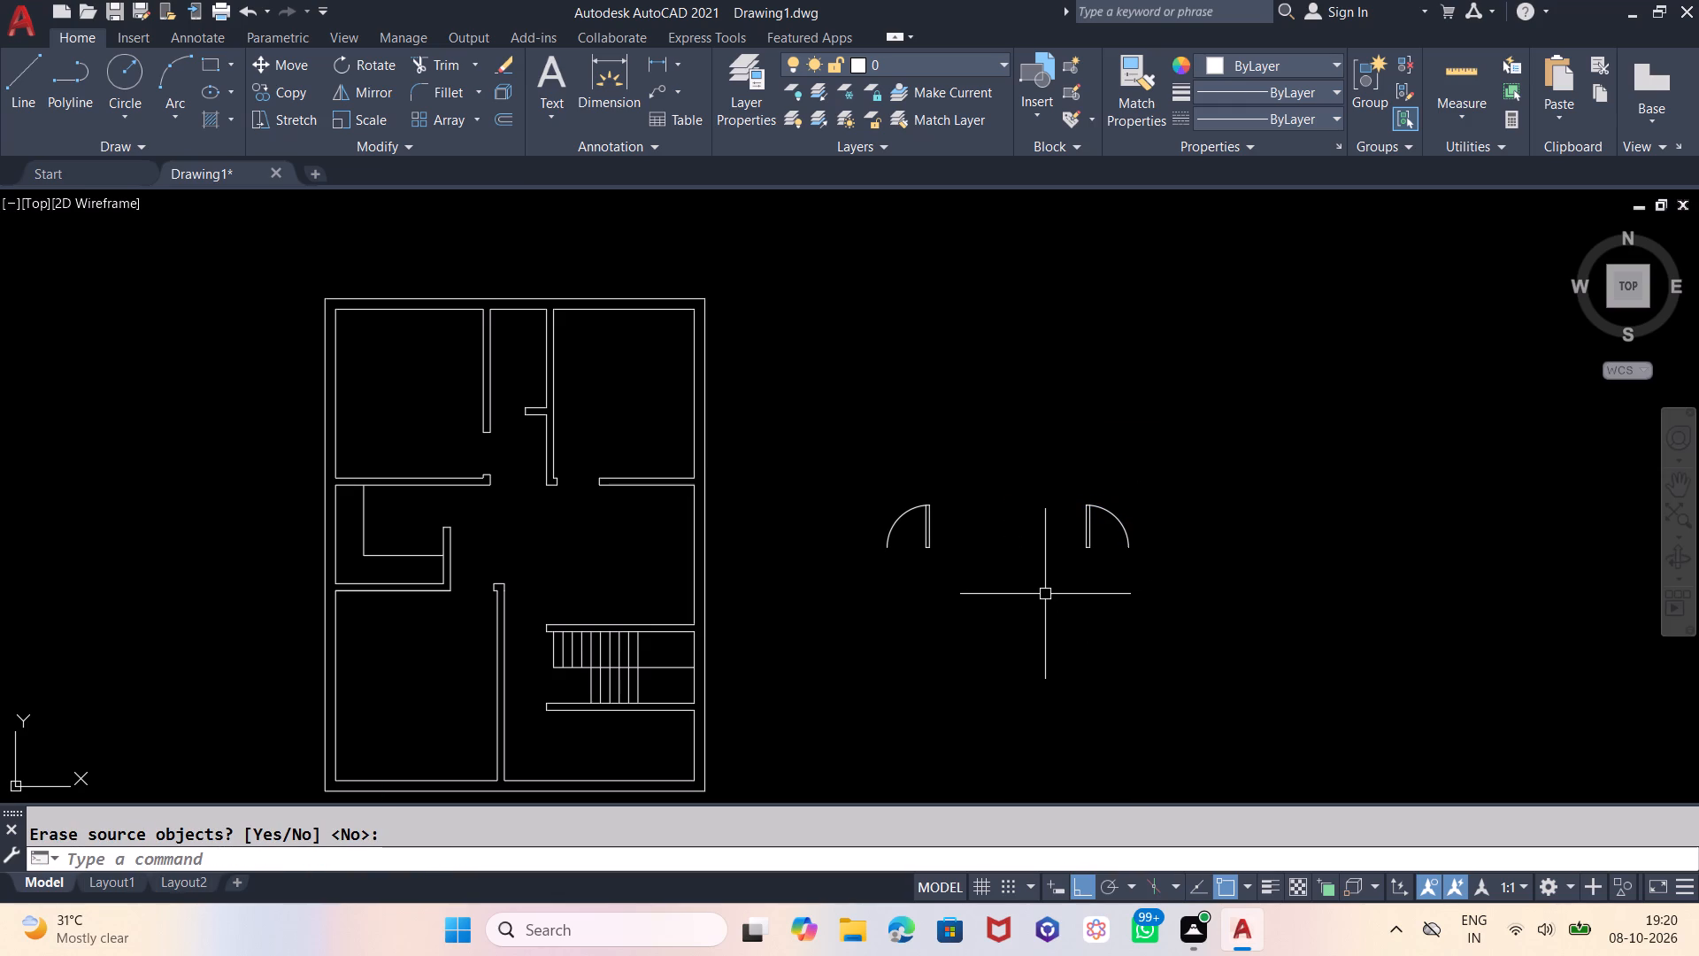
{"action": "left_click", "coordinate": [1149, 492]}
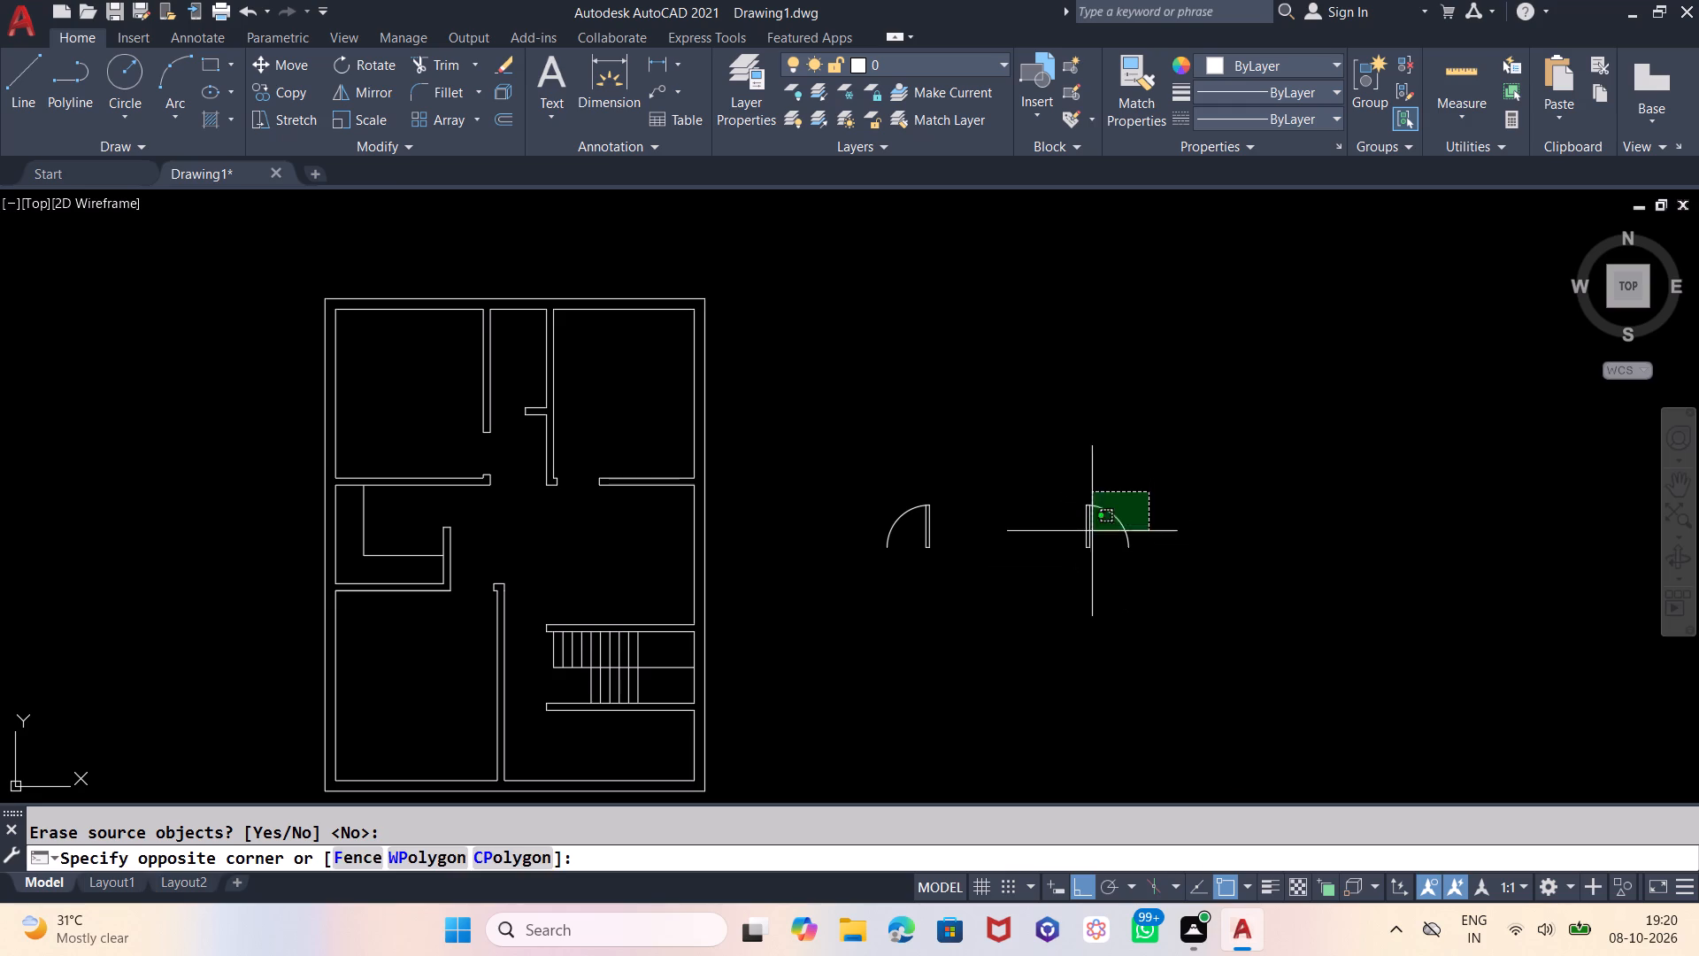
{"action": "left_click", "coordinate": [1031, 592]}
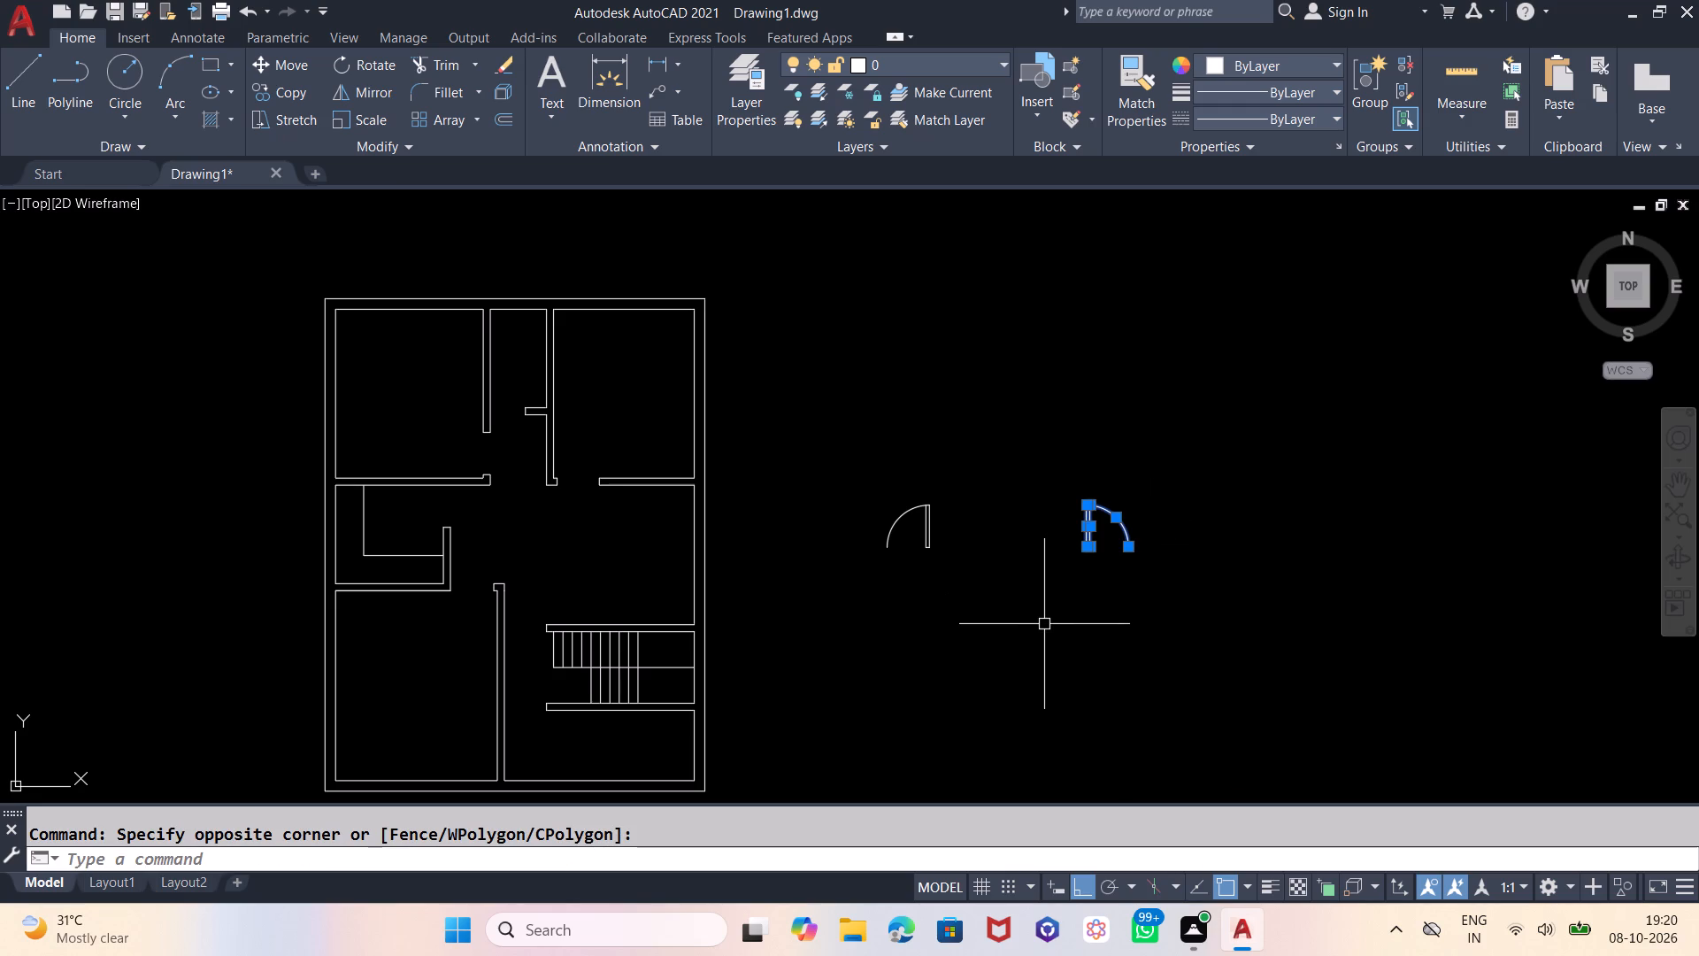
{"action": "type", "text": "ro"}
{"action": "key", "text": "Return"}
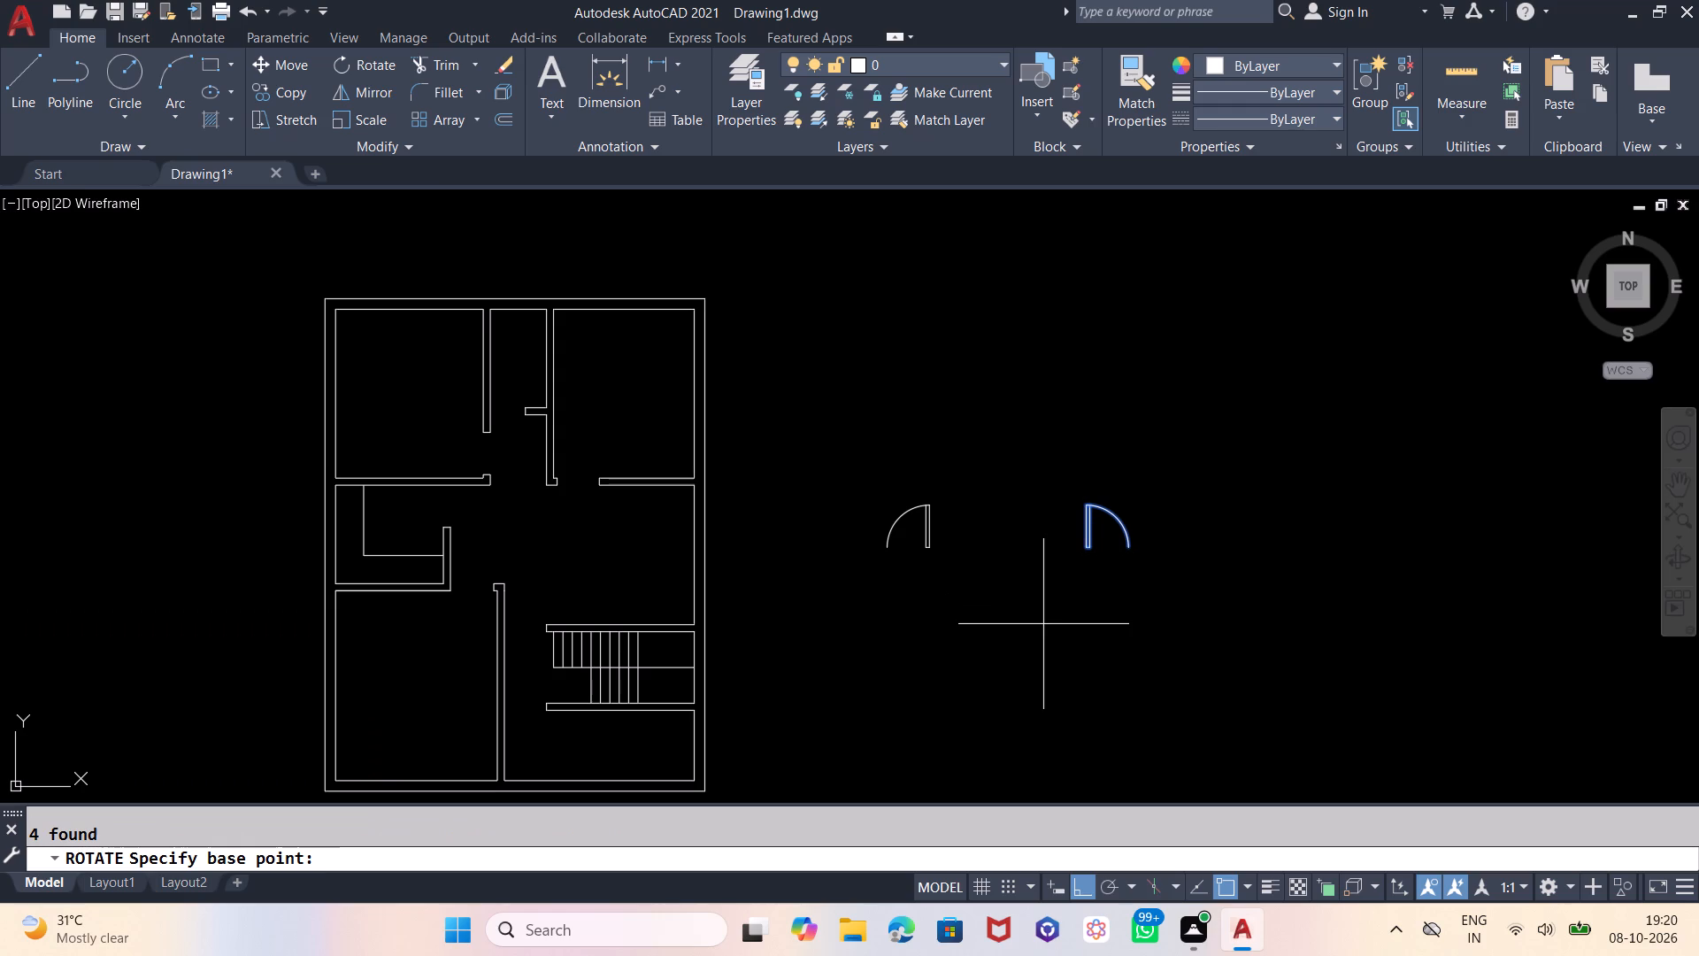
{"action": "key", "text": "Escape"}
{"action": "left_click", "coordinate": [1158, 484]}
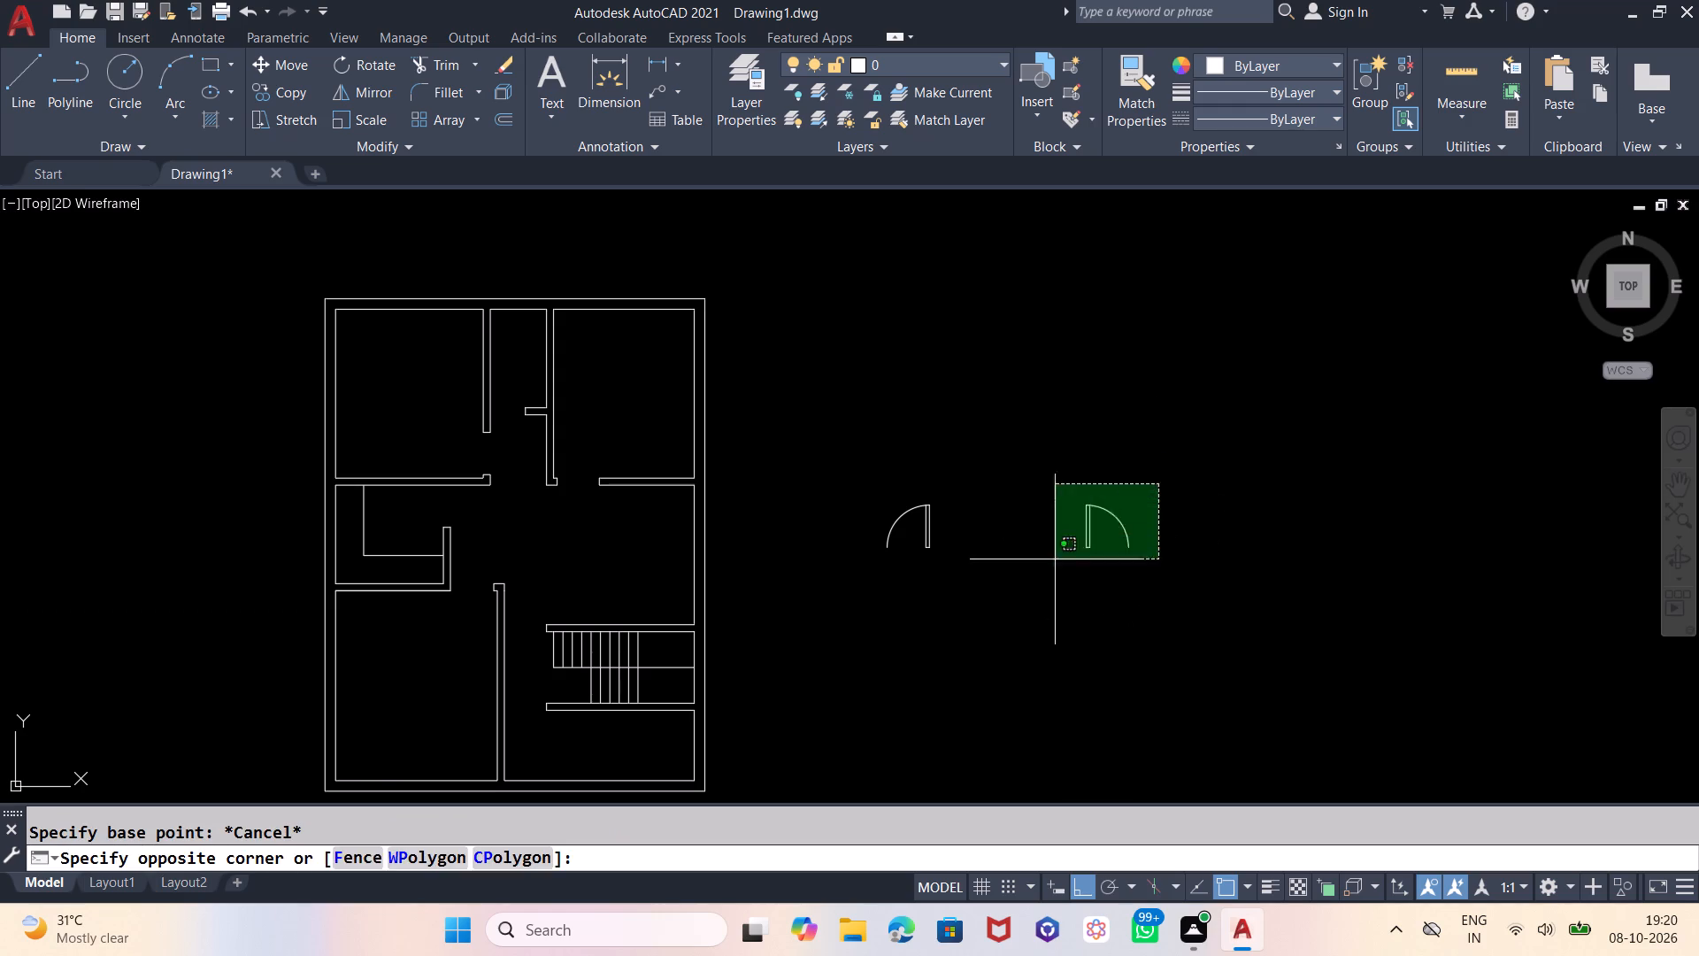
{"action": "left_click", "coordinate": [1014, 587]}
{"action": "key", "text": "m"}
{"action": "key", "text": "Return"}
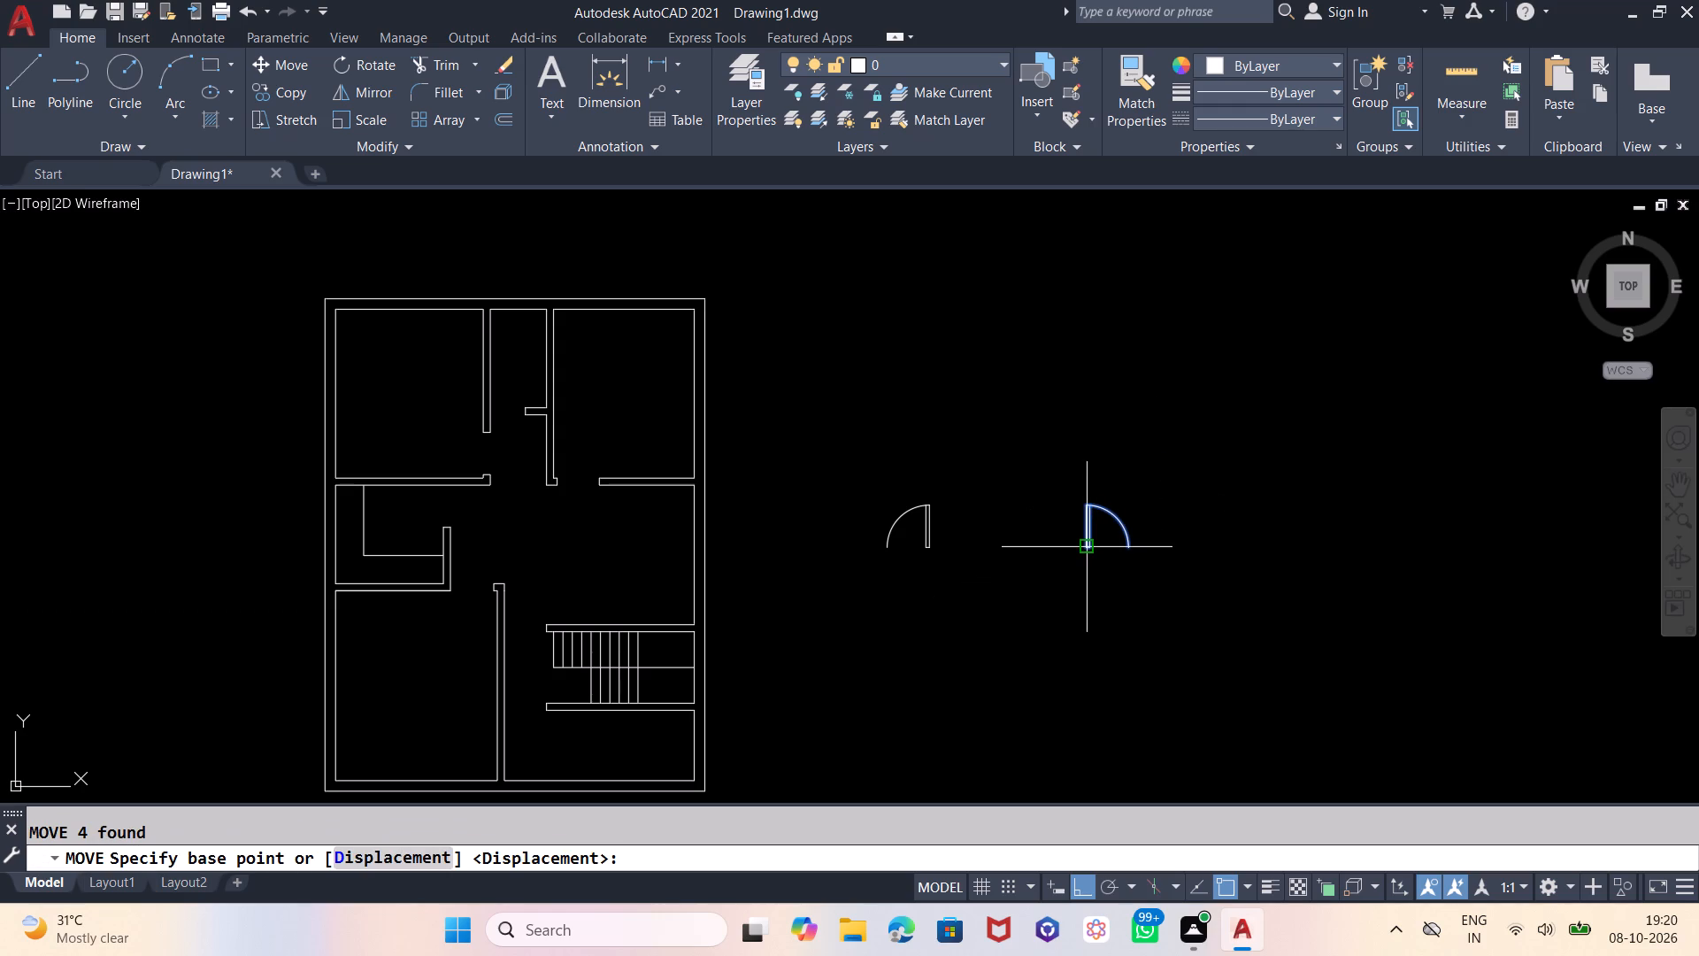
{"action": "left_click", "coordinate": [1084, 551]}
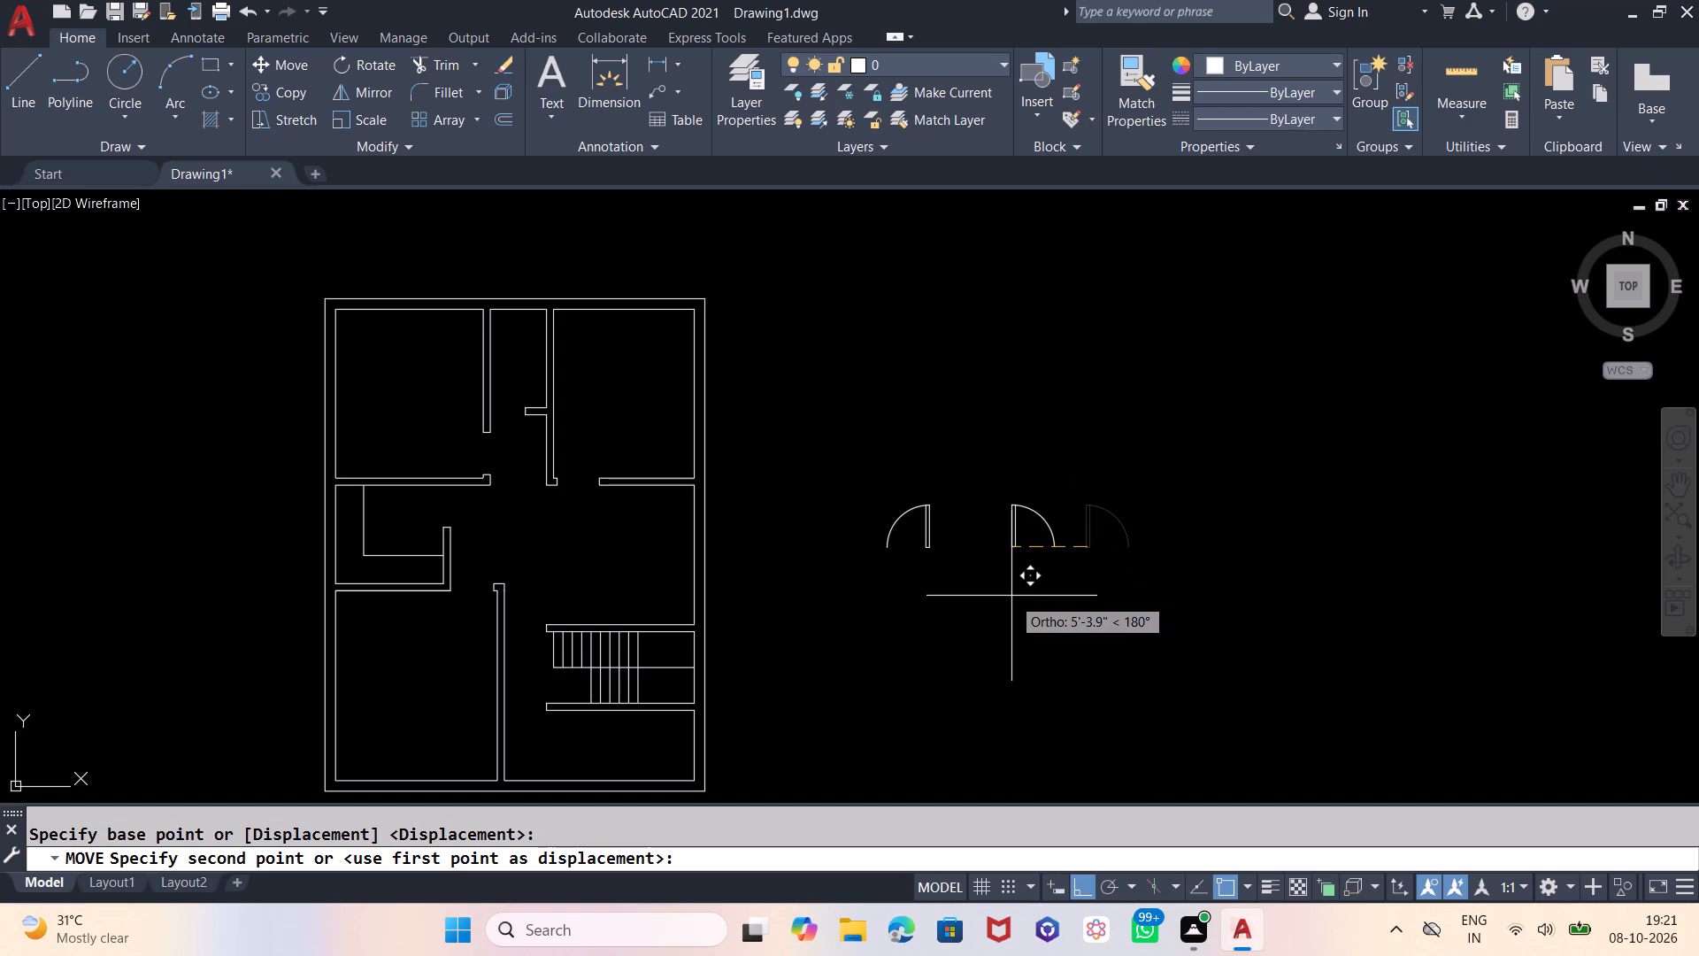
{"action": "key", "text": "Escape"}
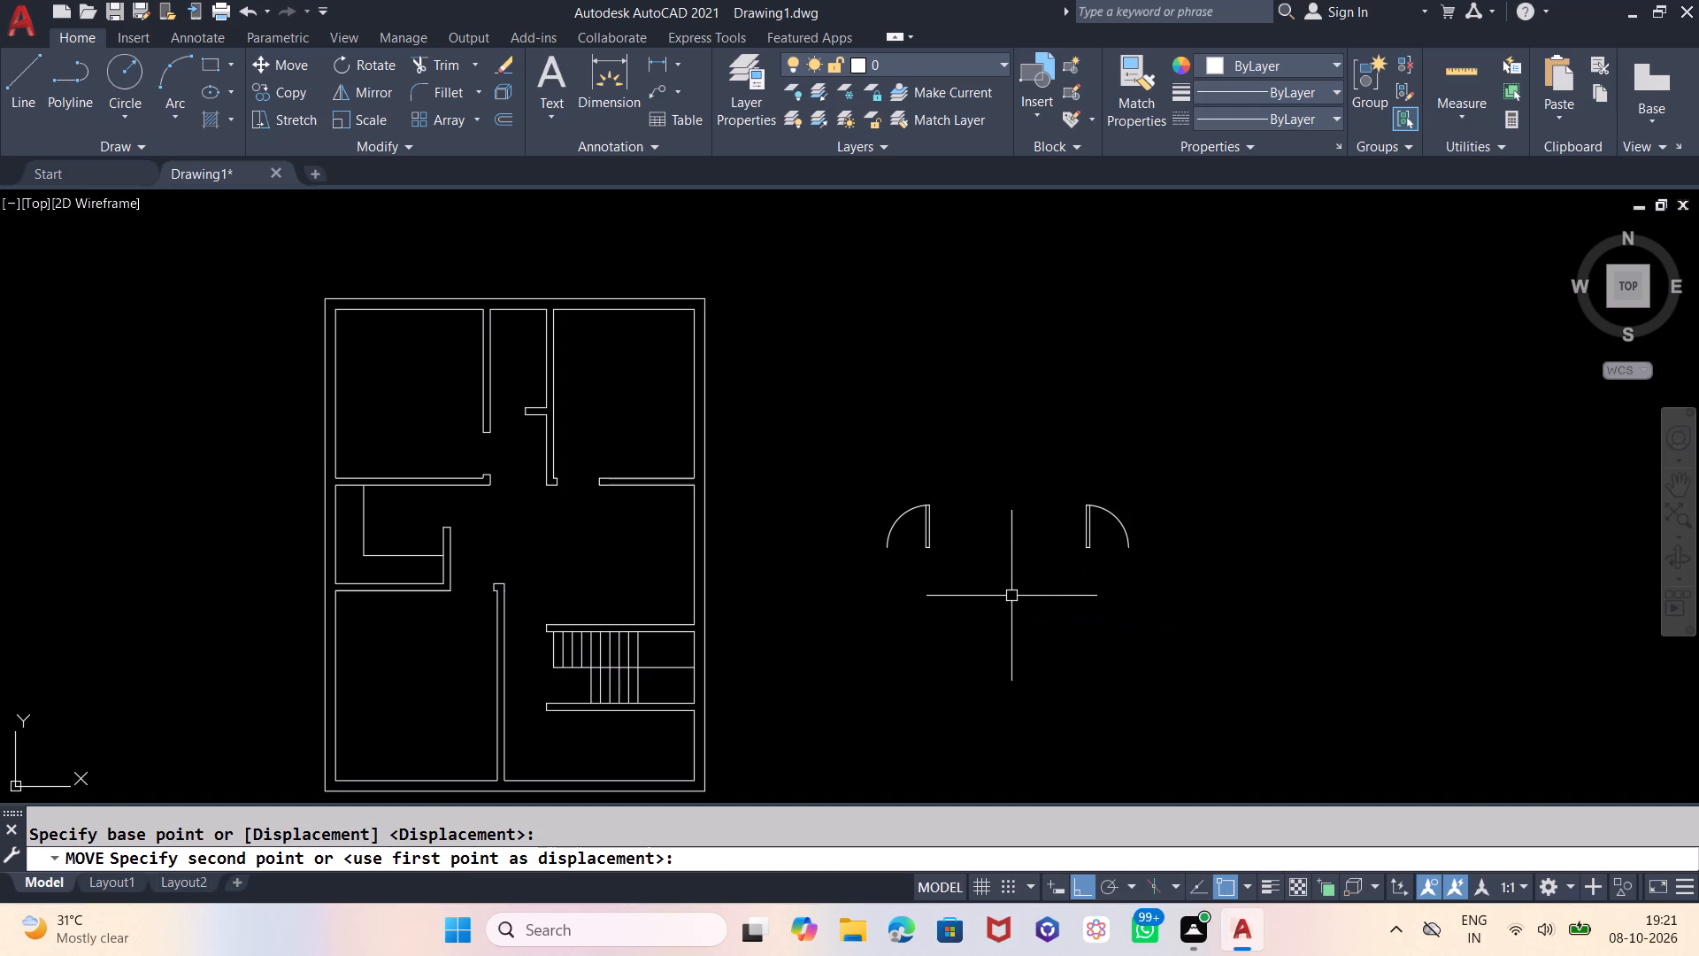
Copy the original door symbol horizontally into the gap between it and its mirrored counterpart.
{"action": "left_click_drag", "start_coordinate": [1157, 478], "coordinate": [1147, 488]}
{"action": "left_click", "coordinate": [1000, 601]}
{"action": "key", "text": "c"}
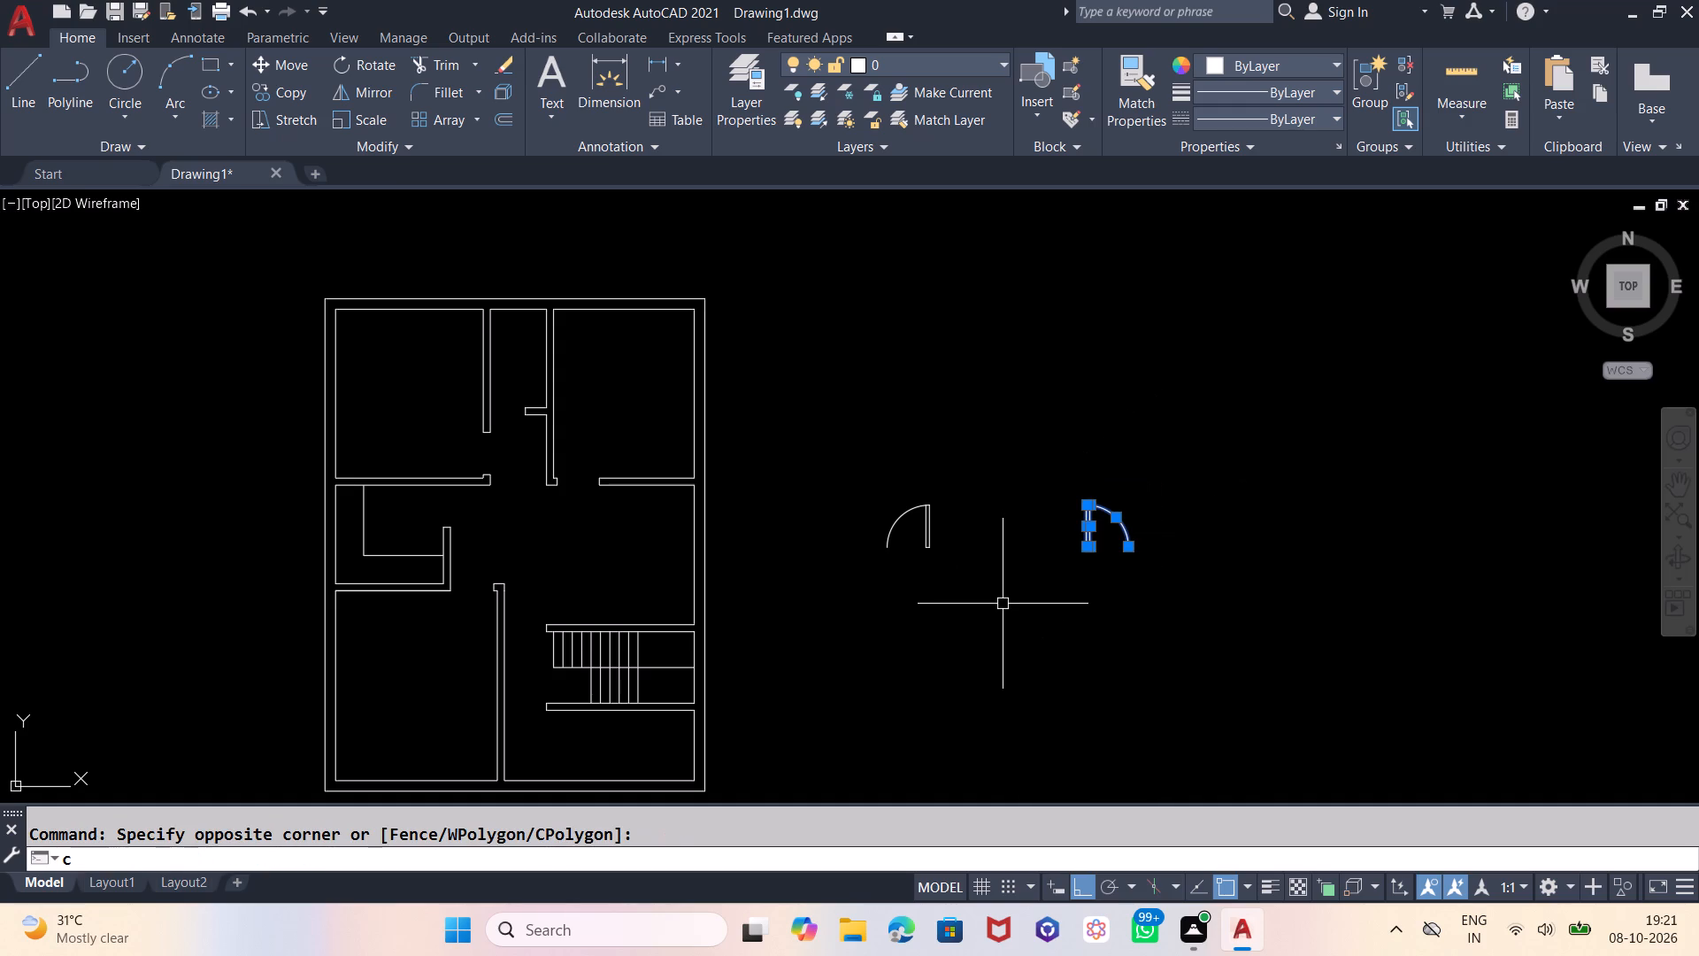
{"action": "key", "text": "o"}
{"action": "key", "text": "Return"}
{"action": "left_click", "coordinate": [1088, 548]}
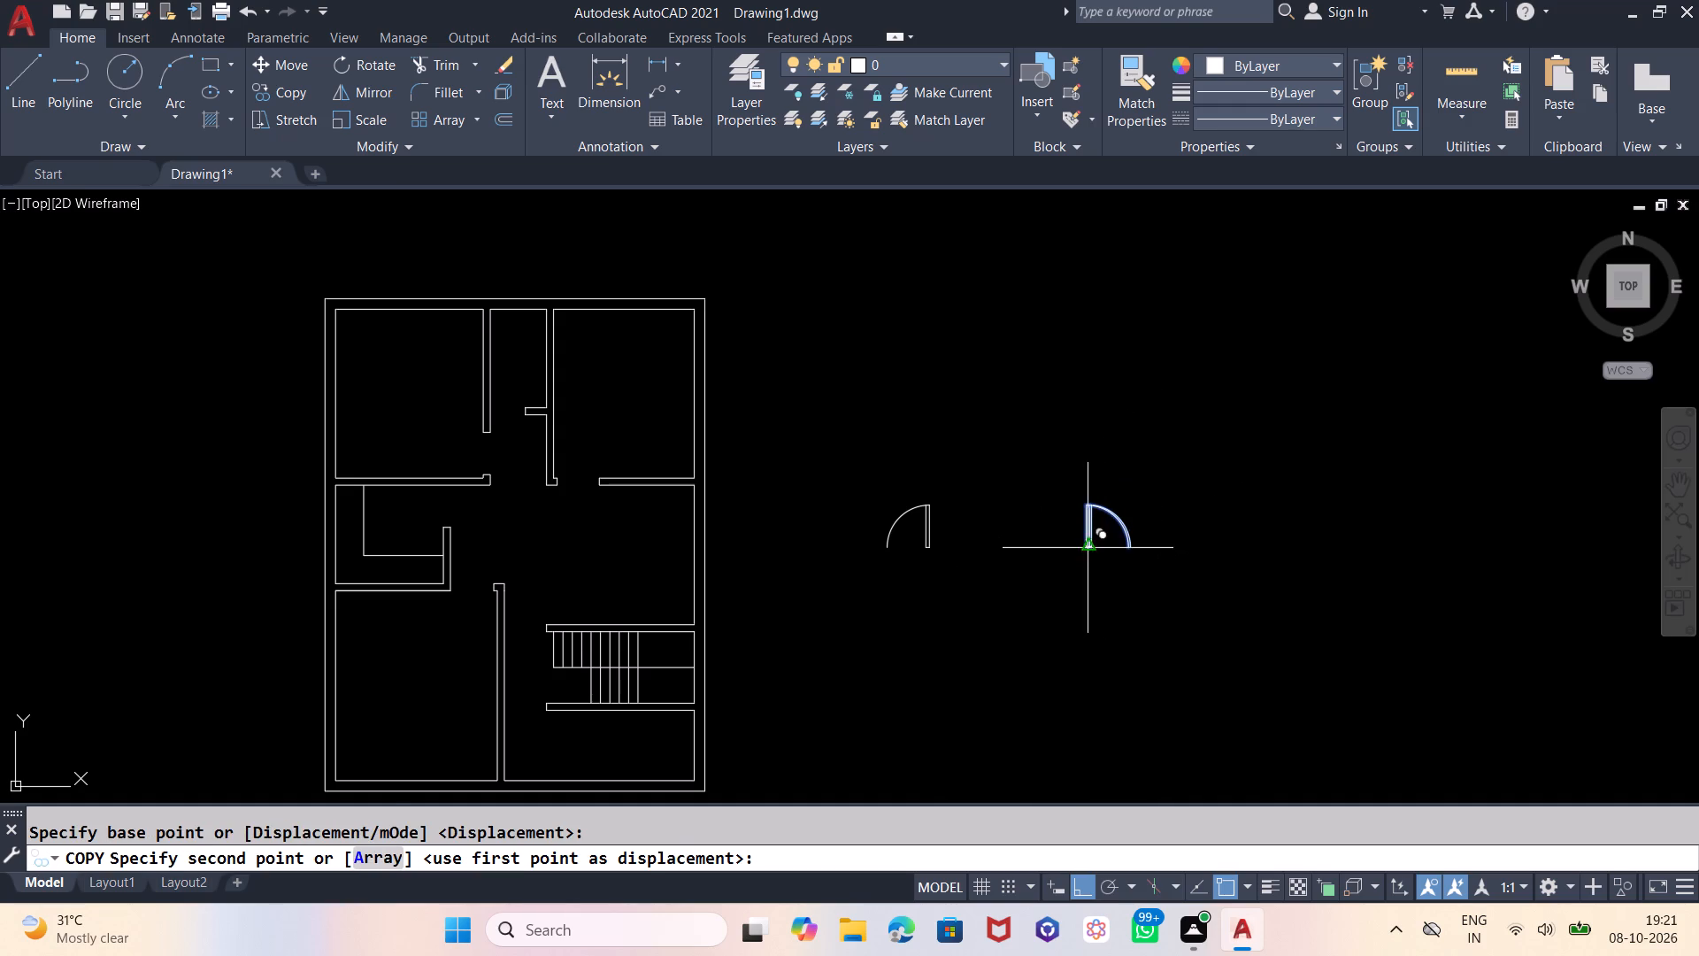
{"action": "left_click", "coordinate": [975, 624]}
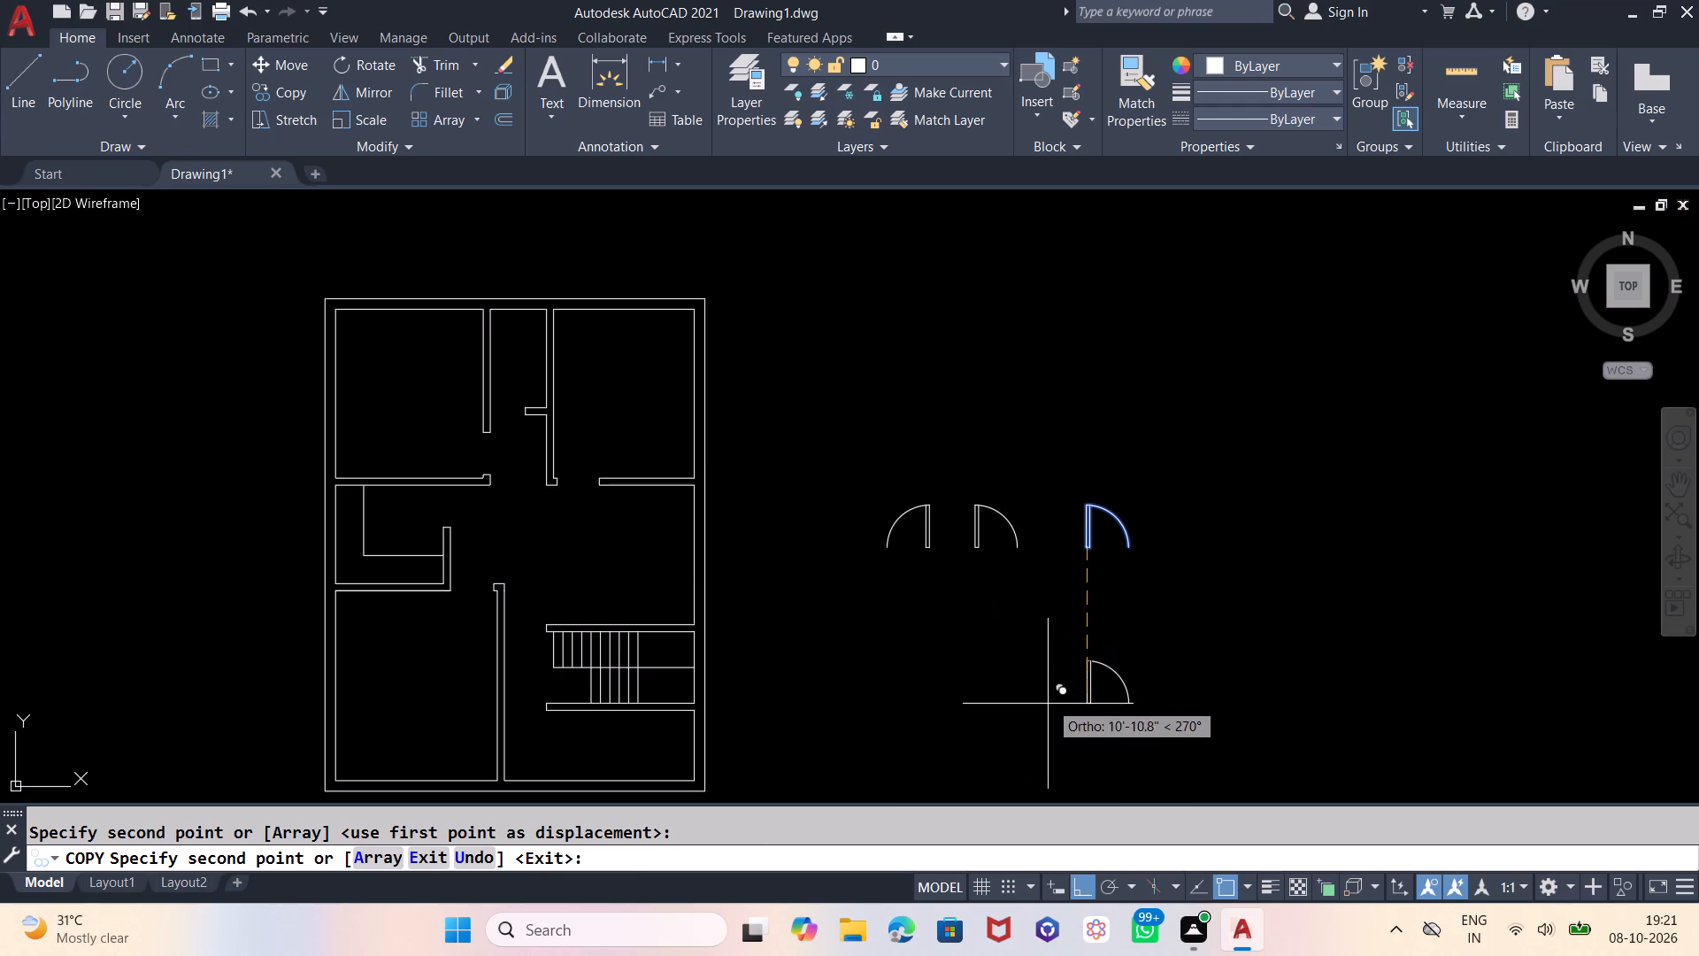
{"action": "key", "text": "Escape"}
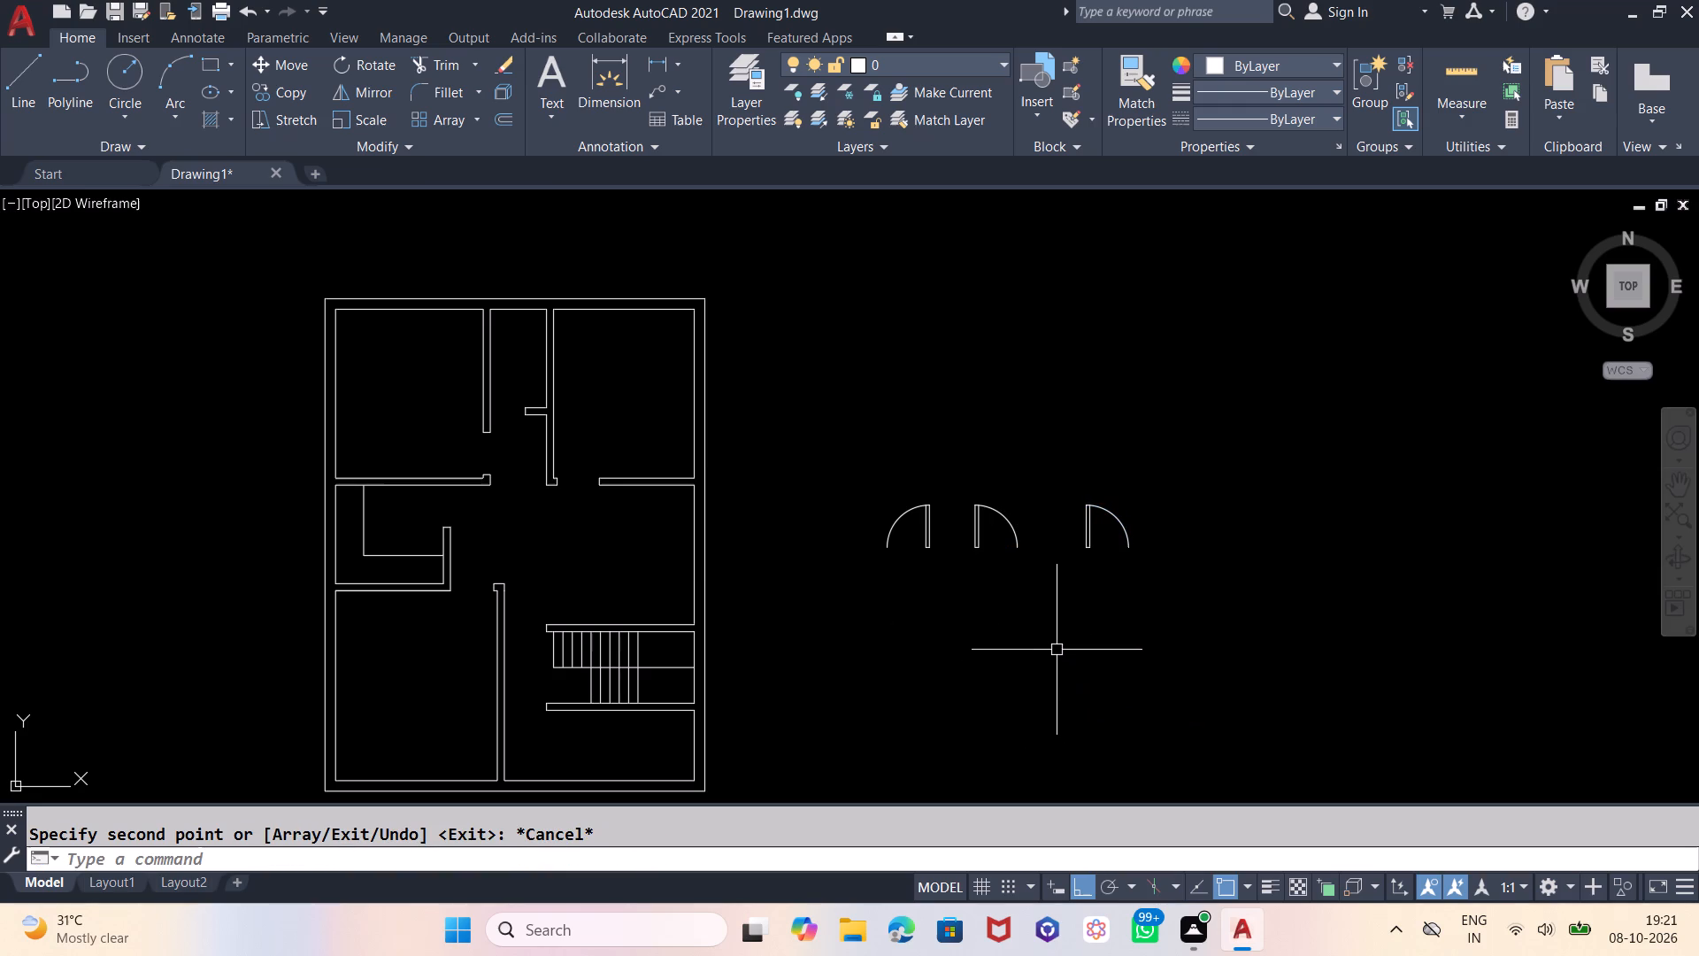
Move the copied door, with Ortho off, from its leaf's lower-left corner to the wall end at the upper-right room's opening.
{"action": "left_click", "coordinate": [1031, 482]}
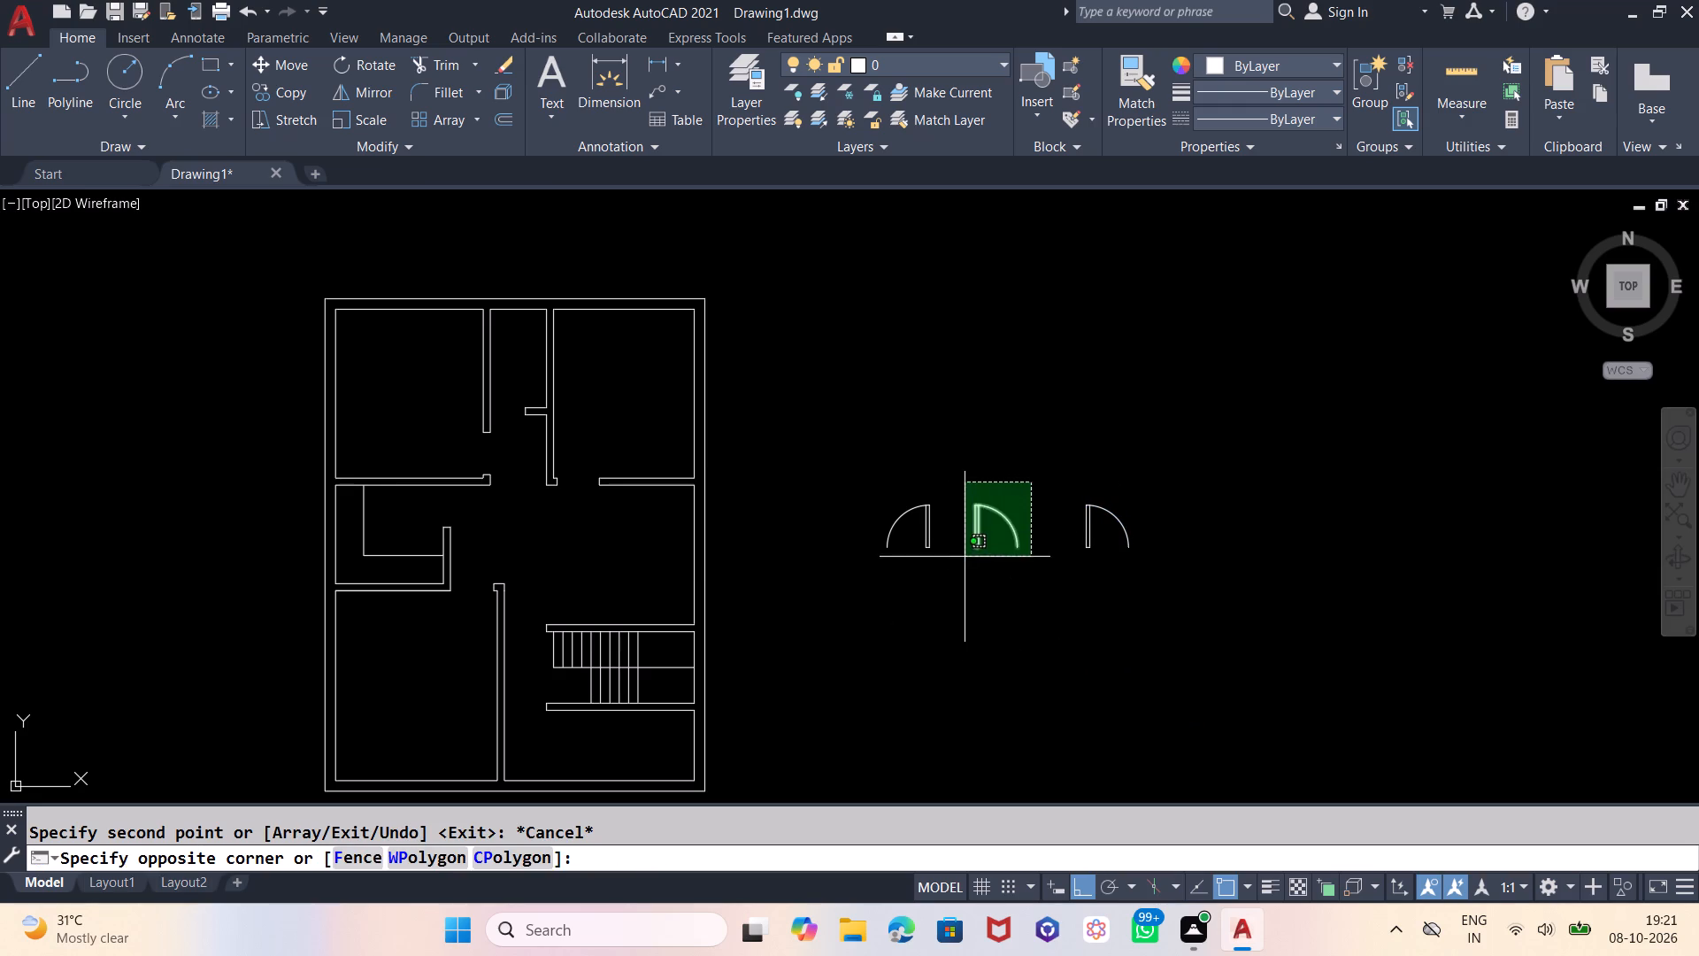
{"action": "left_click", "coordinate": [965, 557]}
{"action": "key", "text": "m"}
{"action": "key", "text": "Return"}
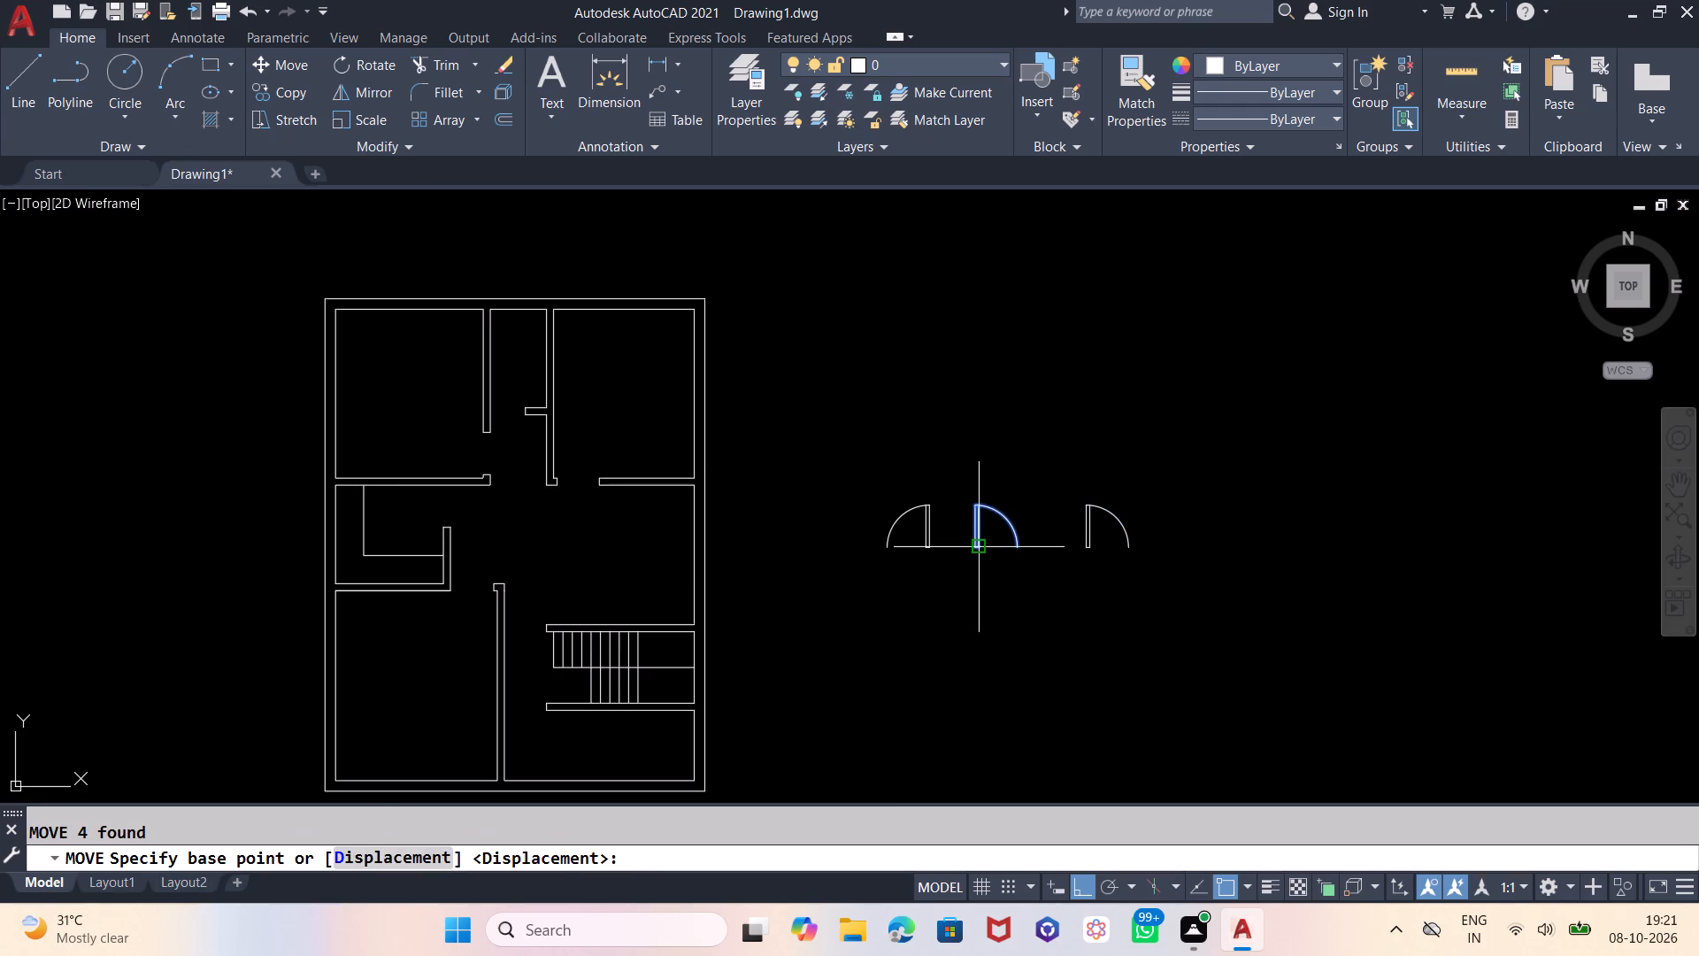
{"action": "scroll", "coordinate": [974, 547], "scroll_direction": "up", "scroll_amount": 4}
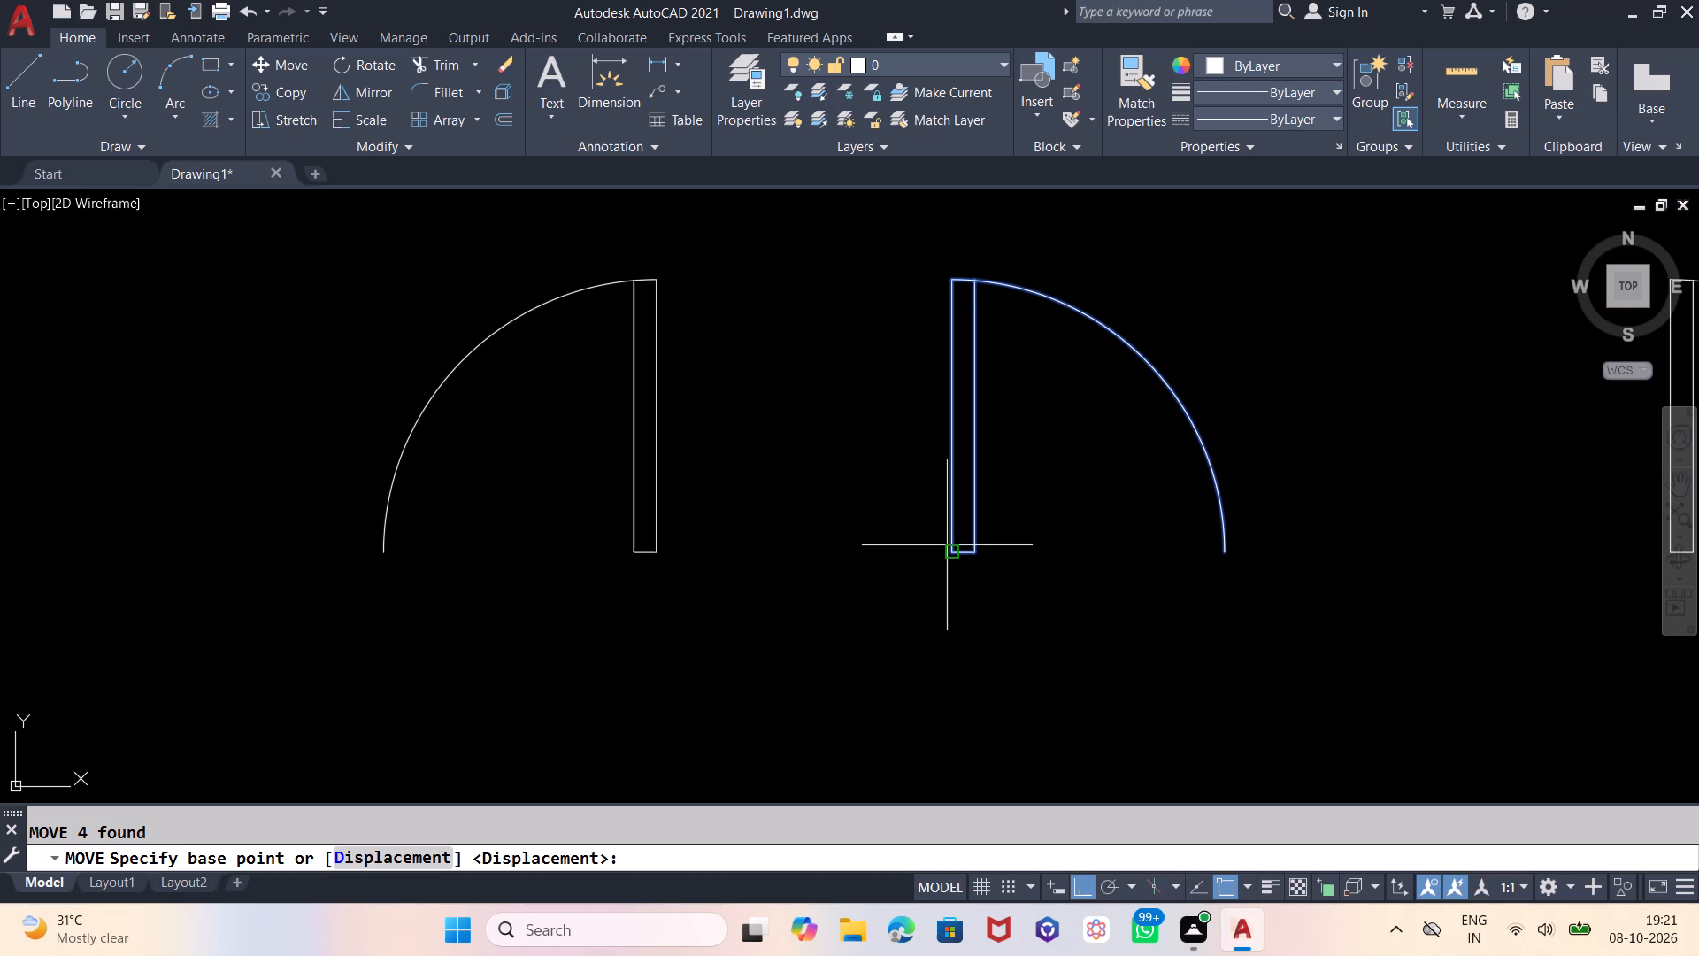
{"action": "left_click", "coordinate": [950, 551]}
{"action": "scroll", "coordinate": [1016, 617], "scroll_direction": "down", "scroll_amount": 2}
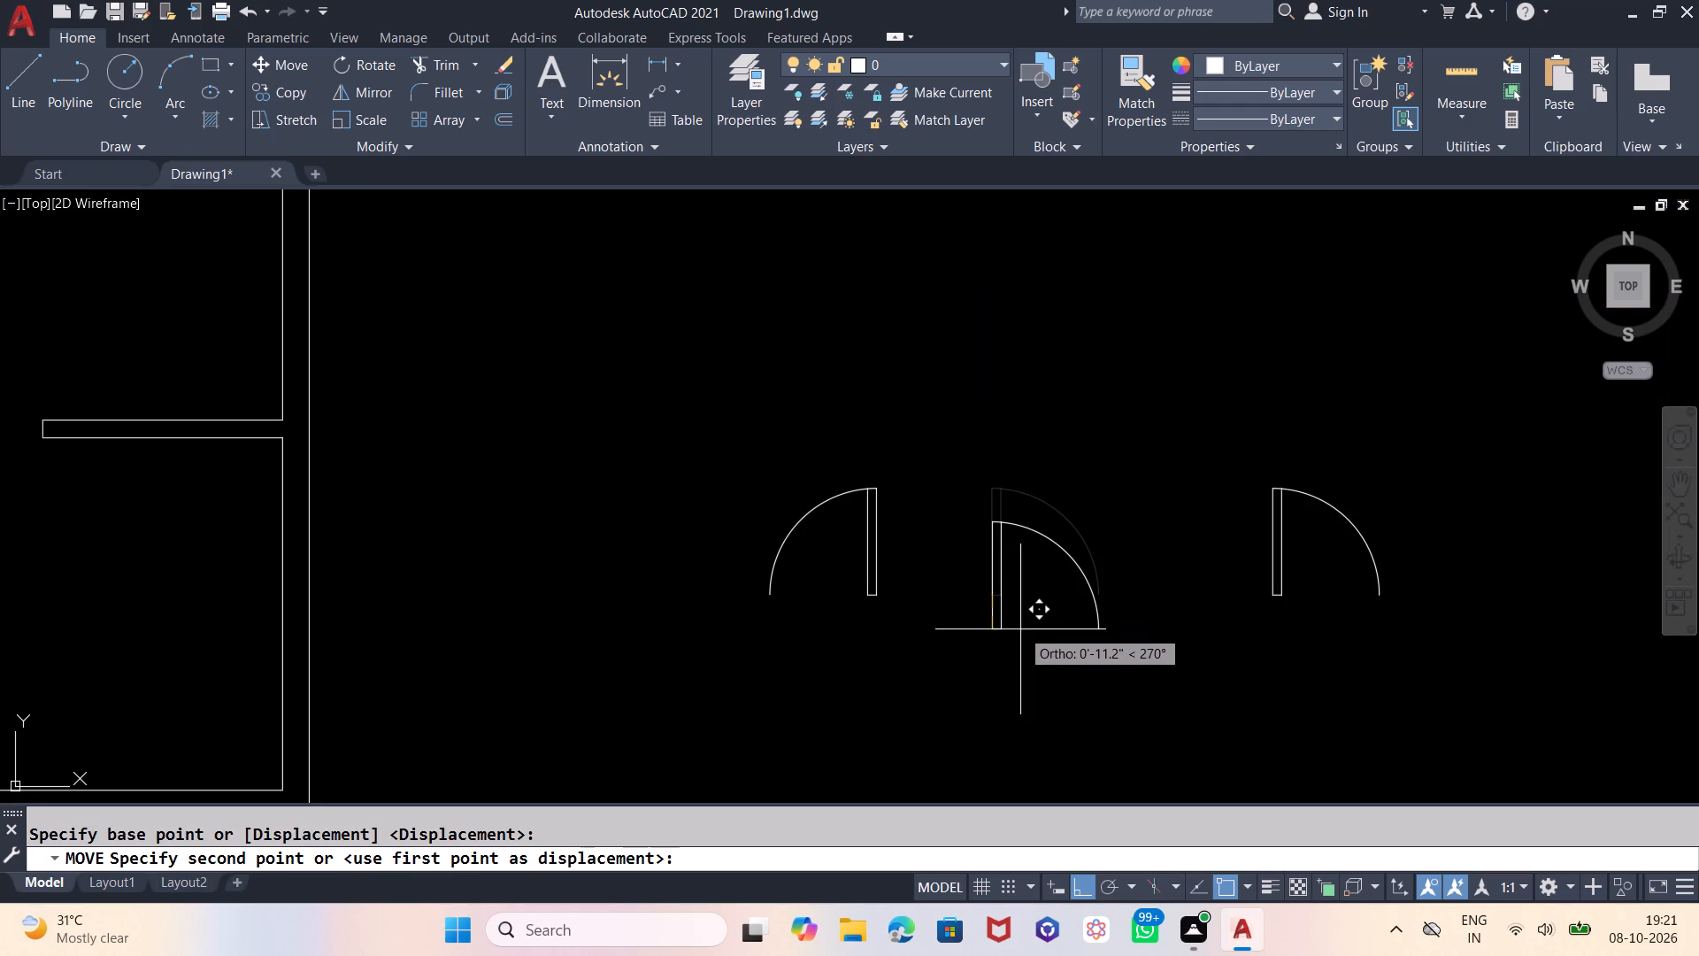
{"action": "key", "text": "F8"}
{"action": "scroll", "coordinate": [1067, 619], "scroll_direction": "down", "scroll_amount": 4}
{"action": "scroll", "coordinate": [858, 597], "scroll_direction": "up", "scroll_amount": 4}
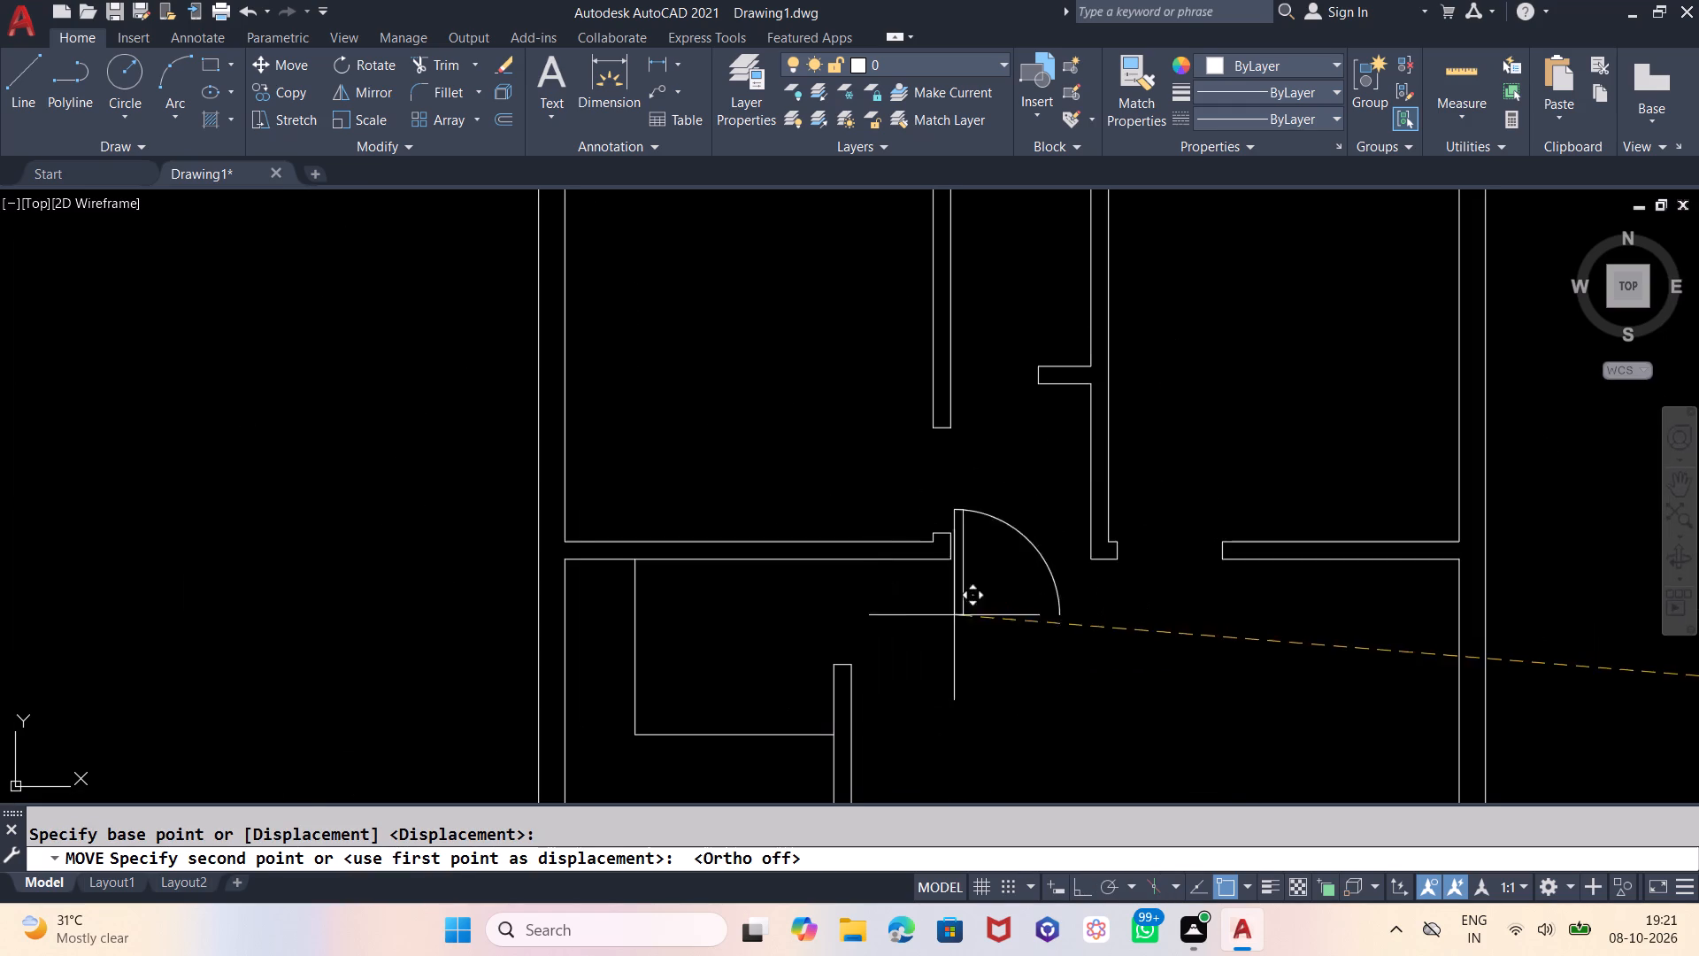
{"action": "left_click", "coordinate": [1121, 543]}
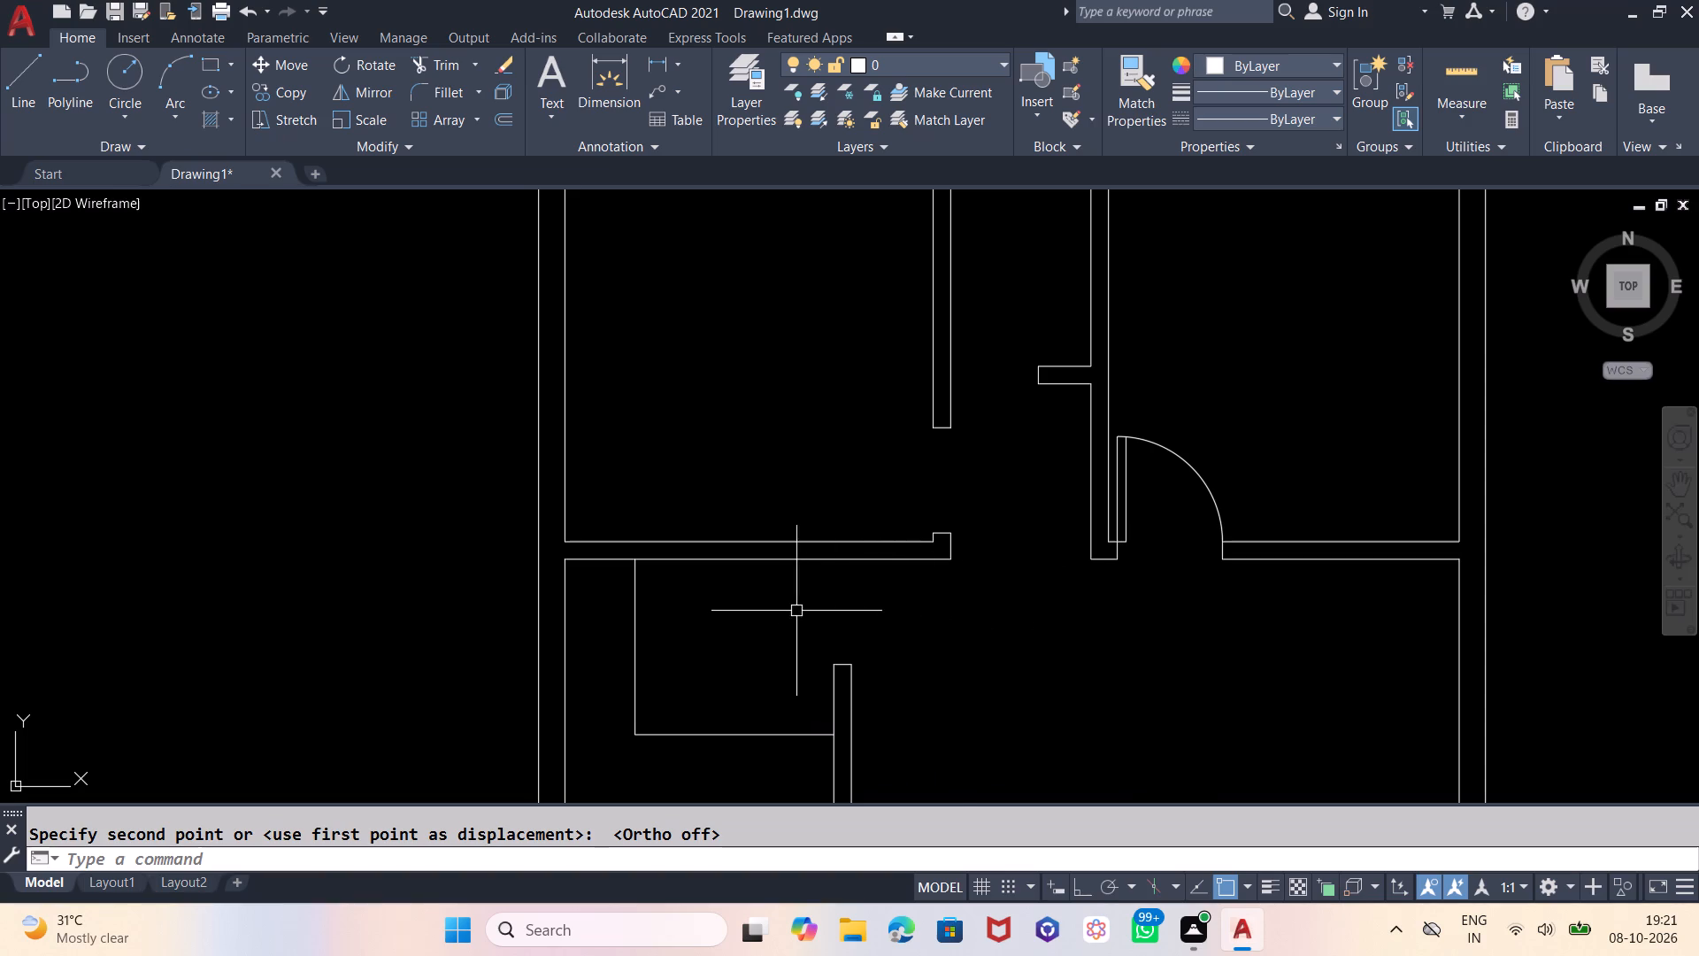
Rotate the original door symbol beside the plan by 180° about a point below it, with Ortho on.
{"action": "scroll", "coordinate": [792, 611], "scroll_direction": "down", "scroll_amount": 2}
{"action": "scroll", "coordinate": [821, 454], "scroll_direction": "down", "scroll_amount": 2}
{"action": "scroll", "coordinate": [919, 648], "scroll_direction": "up", "scroll_amount": 2}
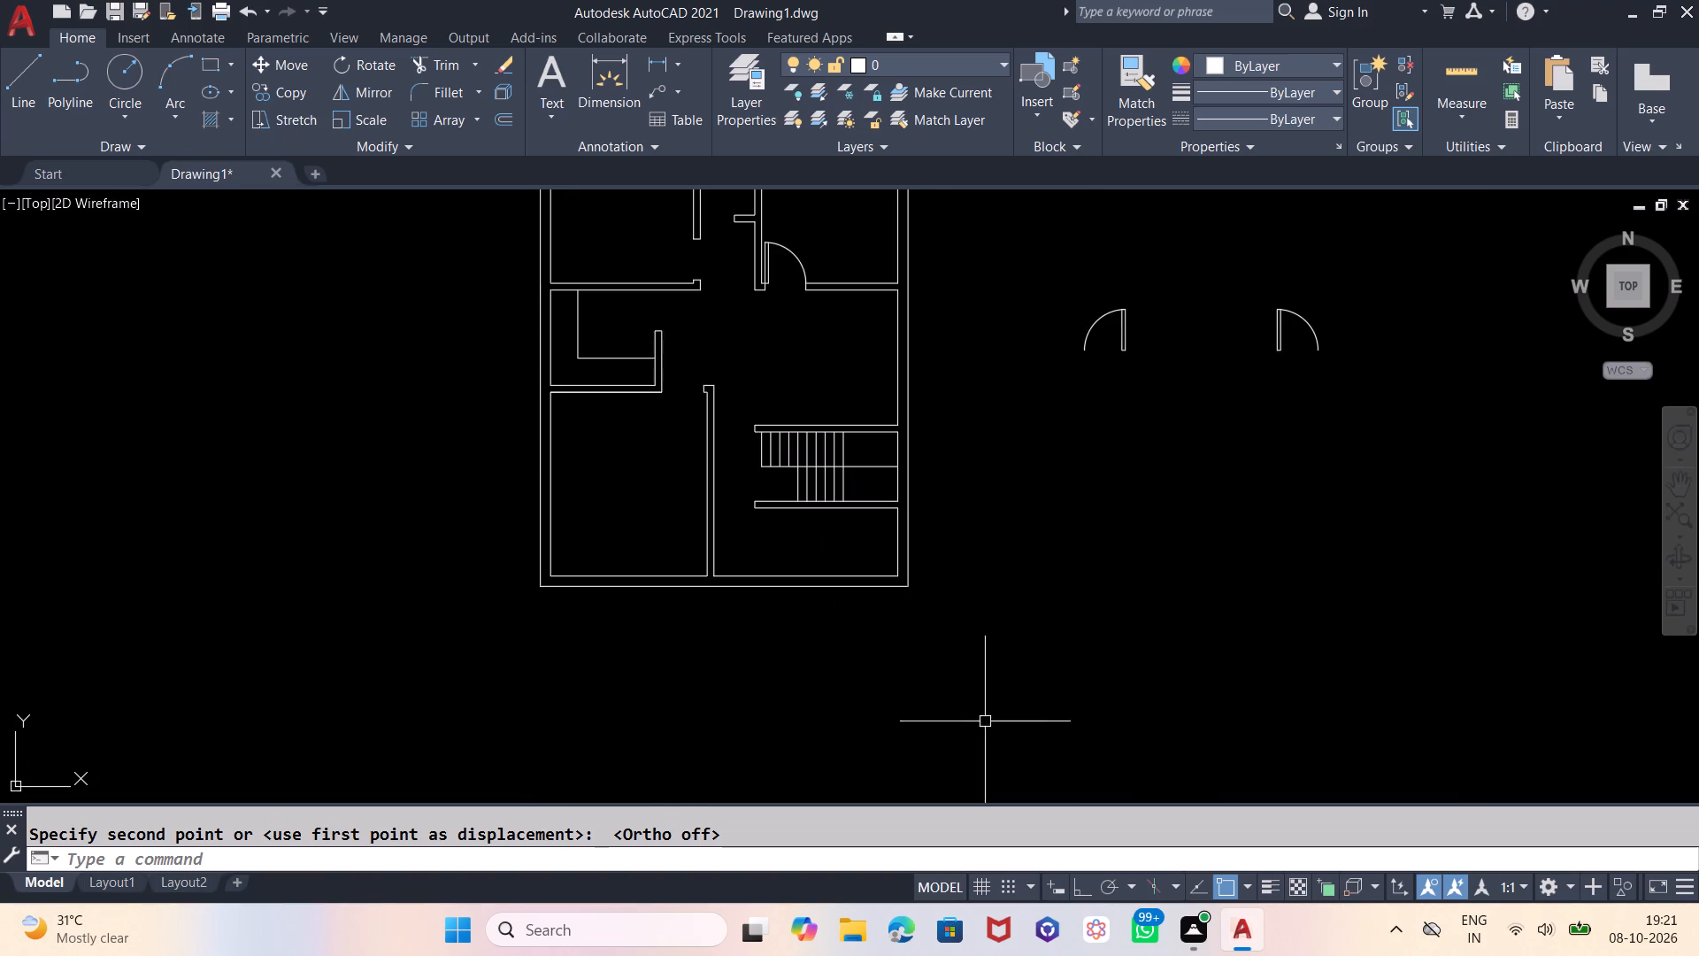
{"action": "scroll", "coordinate": [986, 734], "scroll_direction": "down", "scroll_amount": 3}
{"action": "scroll", "coordinate": [977, 661], "scroll_direction": "up", "scroll_amount": 4}
{"action": "scroll", "coordinate": [873, 526], "scroll_direction": "down", "scroll_amount": 2}
{"action": "scroll", "coordinate": [880, 624], "scroll_direction": "up", "scroll_amount": 1}
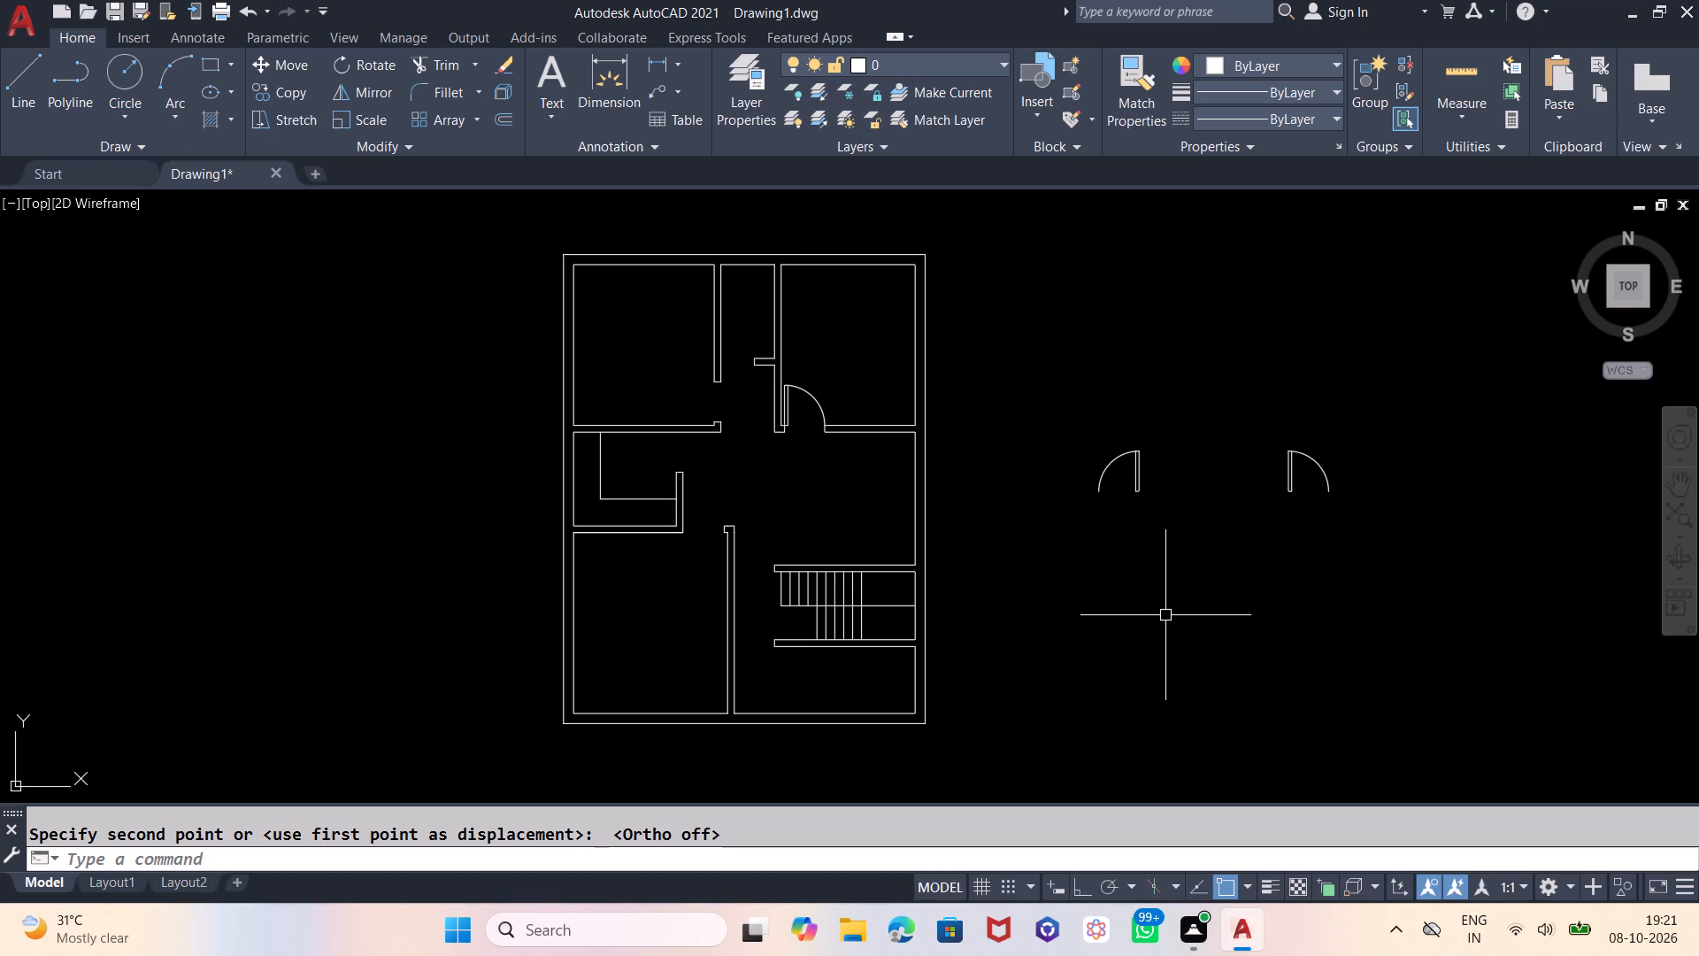
{"action": "left_click_drag", "start_coordinate": [1349, 435], "coordinate": [1337, 443]}
{"action": "left_click", "coordinate": [1234, 532]}
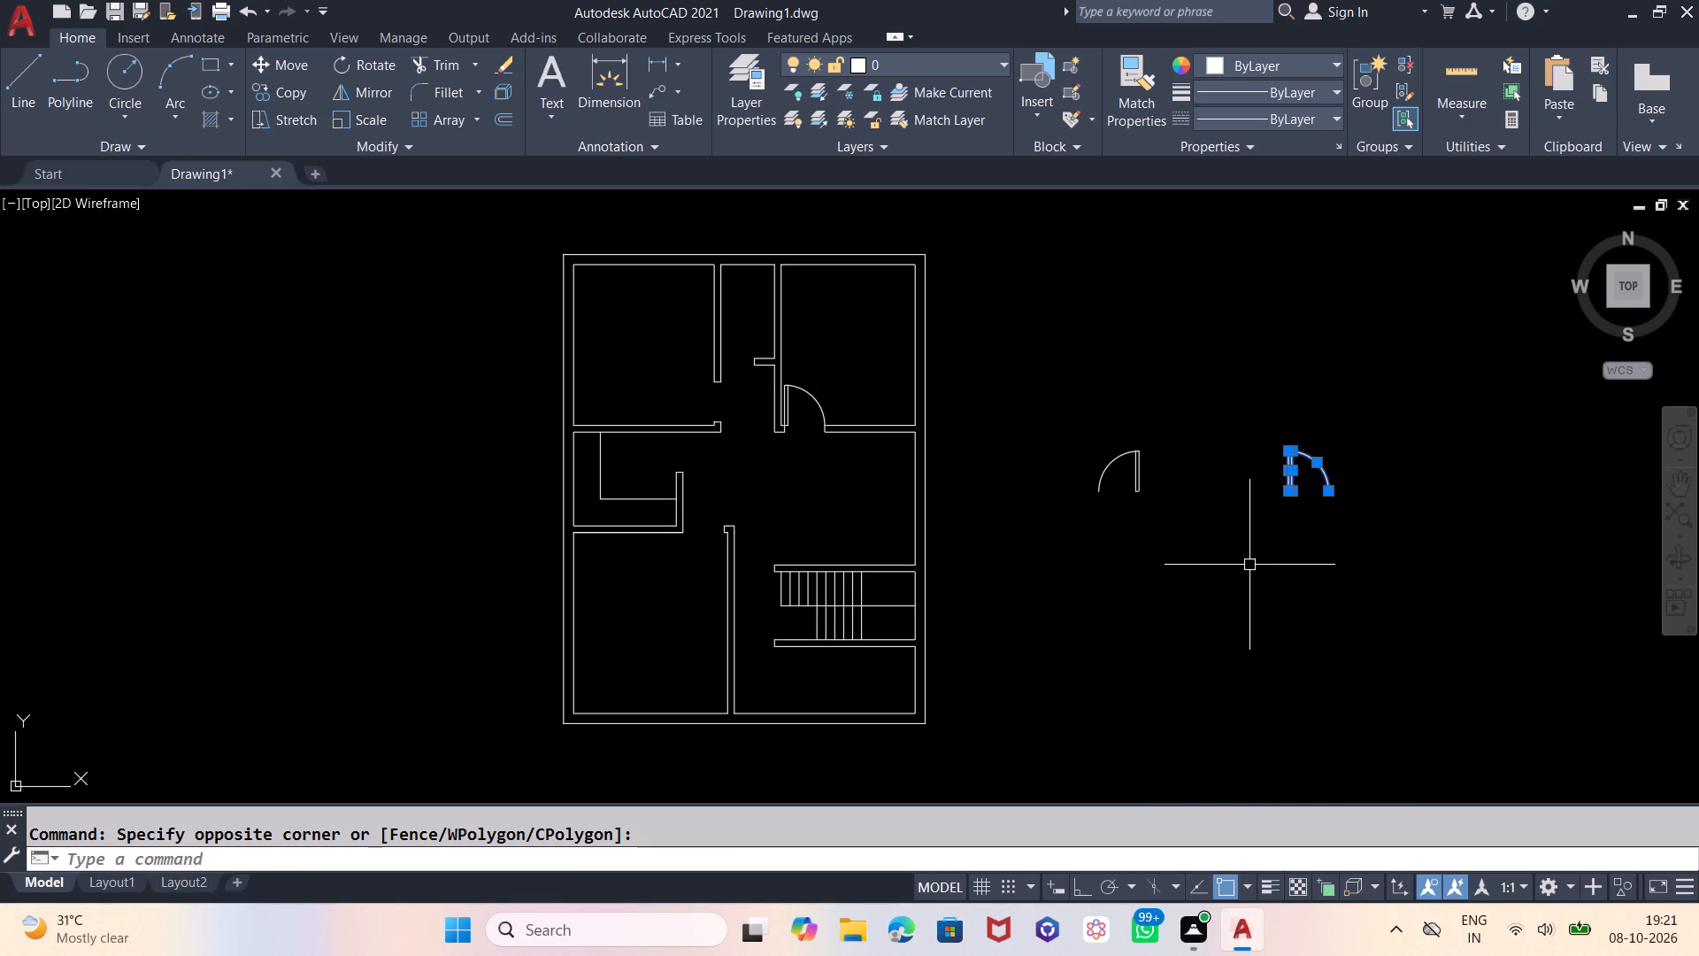
{"action": "type", "text": "ro"}
{"action": "key", "text": "Return"}
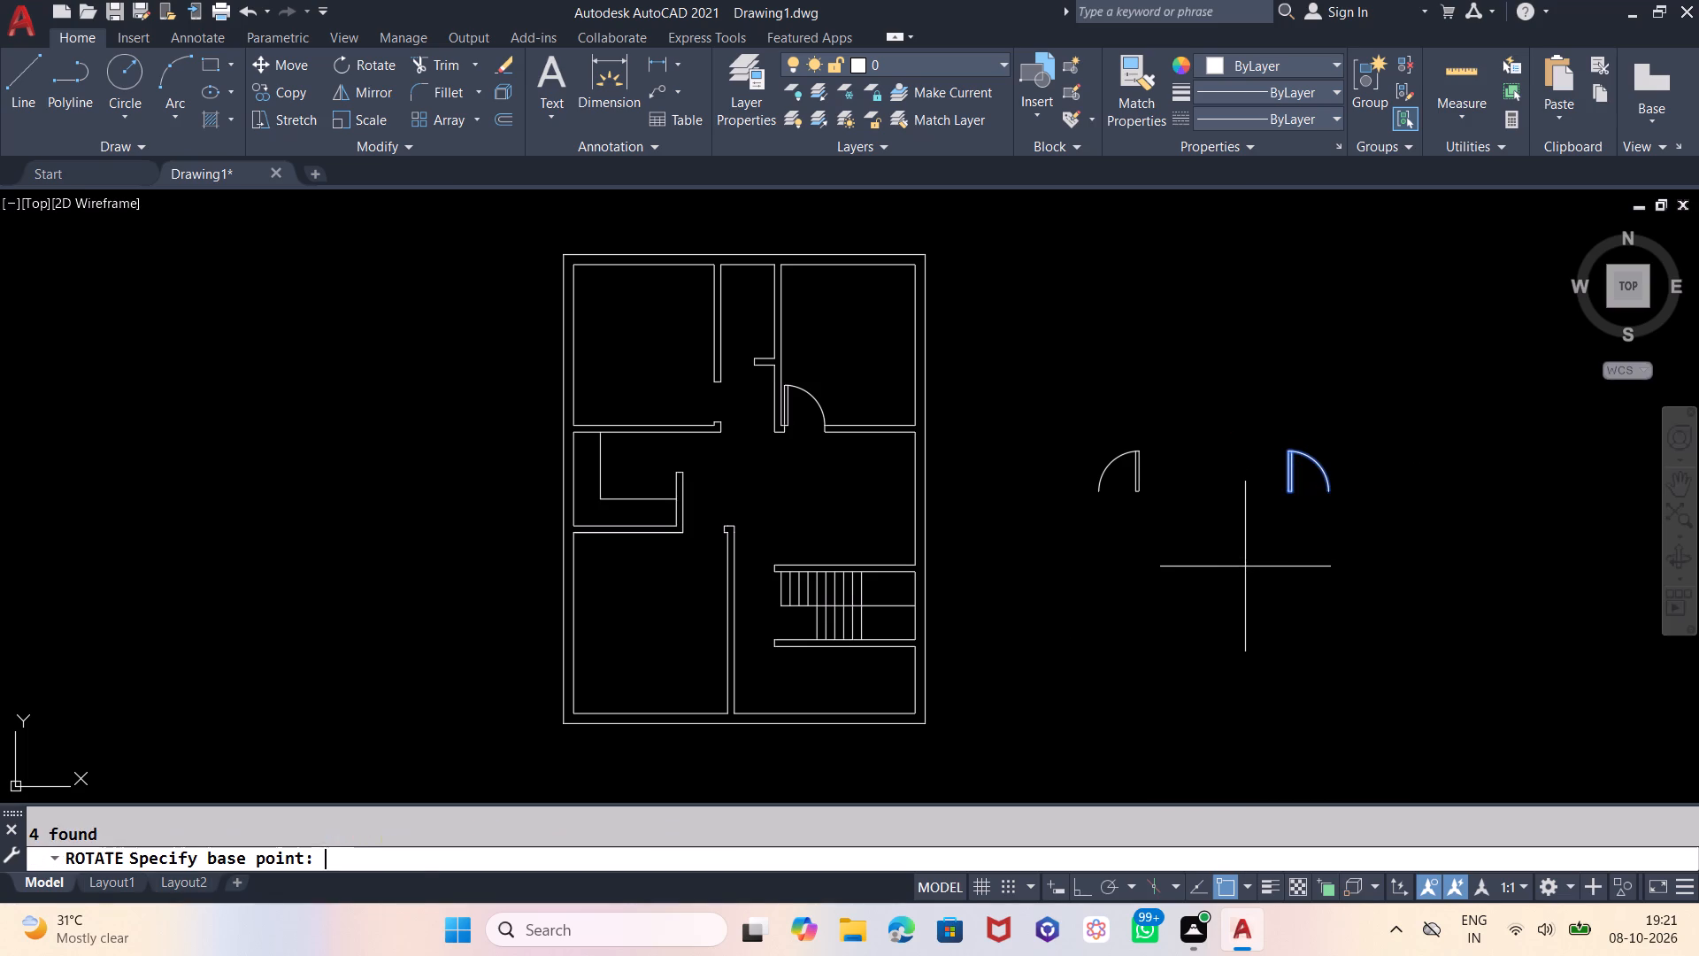
{"action": "left_click", "coordinate": [1249, 581]}
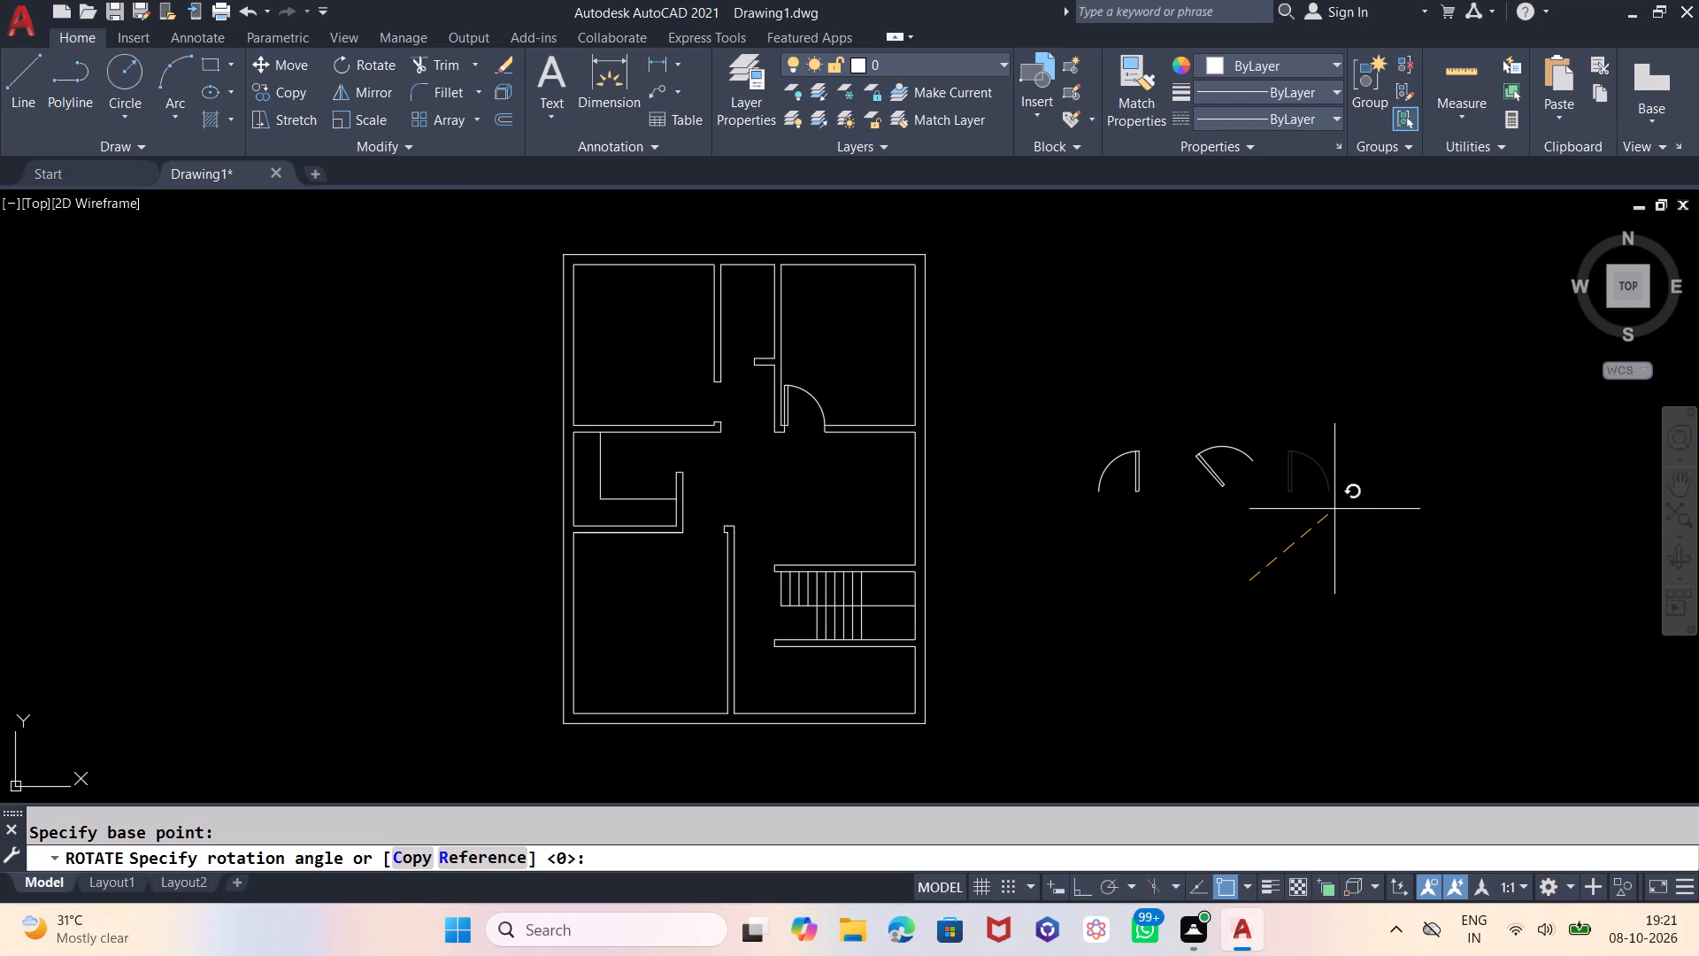
{"action": "key", "text": "F8"}
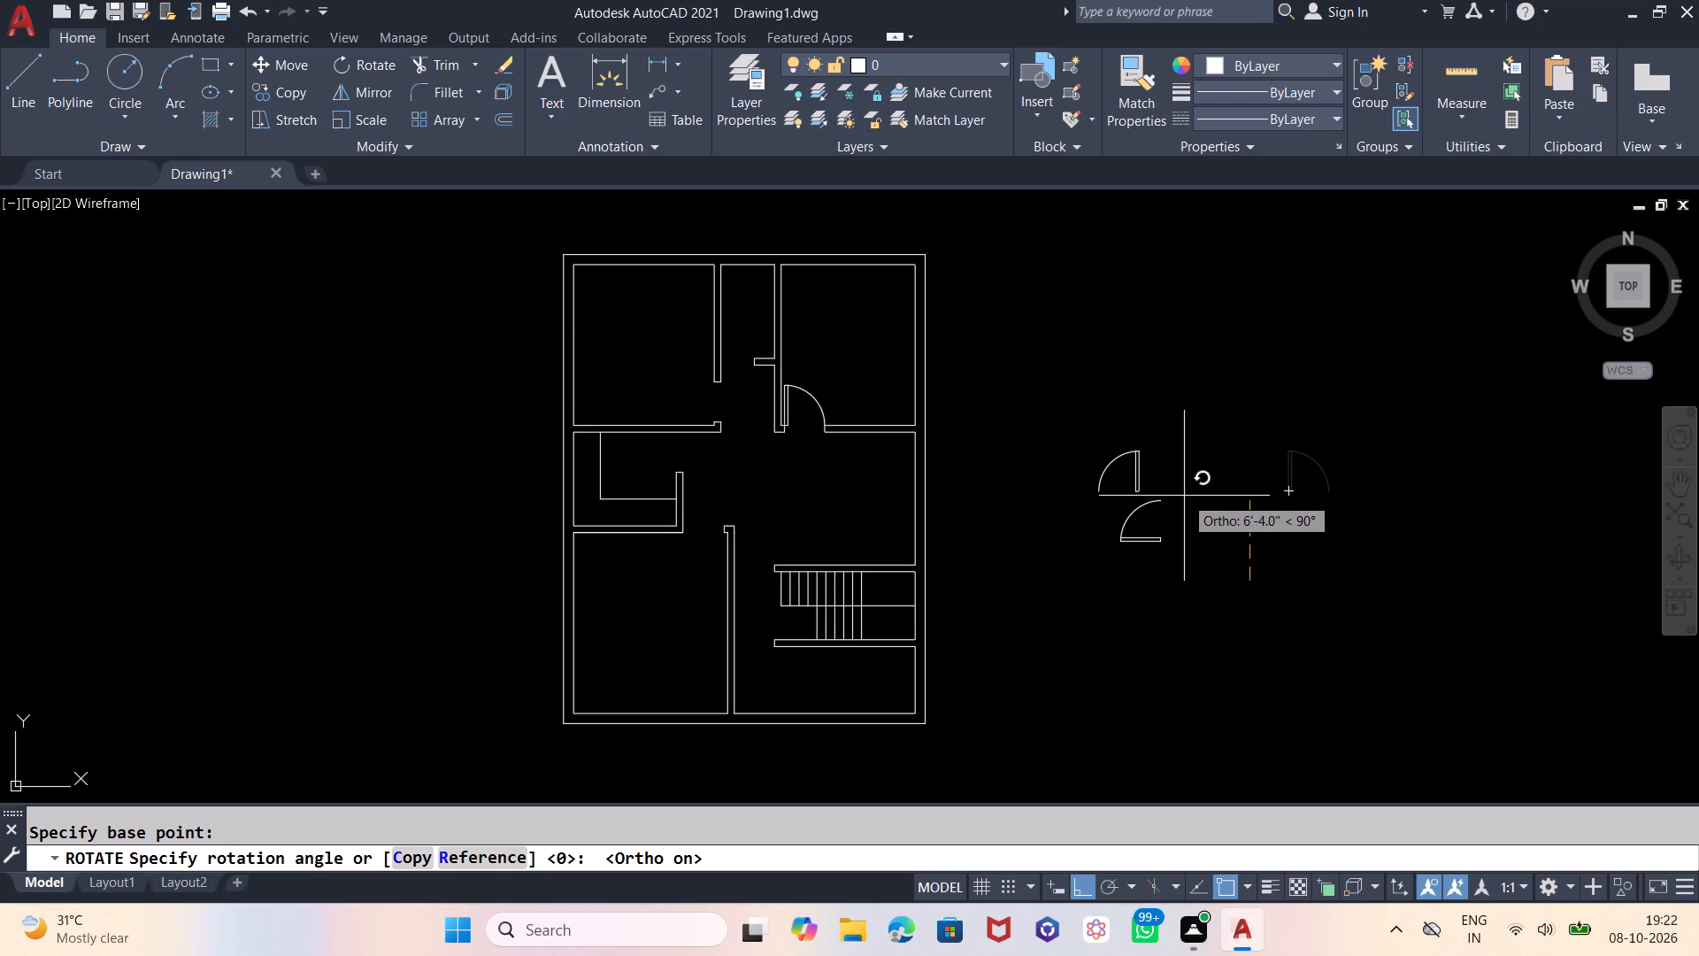
{"action": "left_click", "coordinate": [1123, 503]}
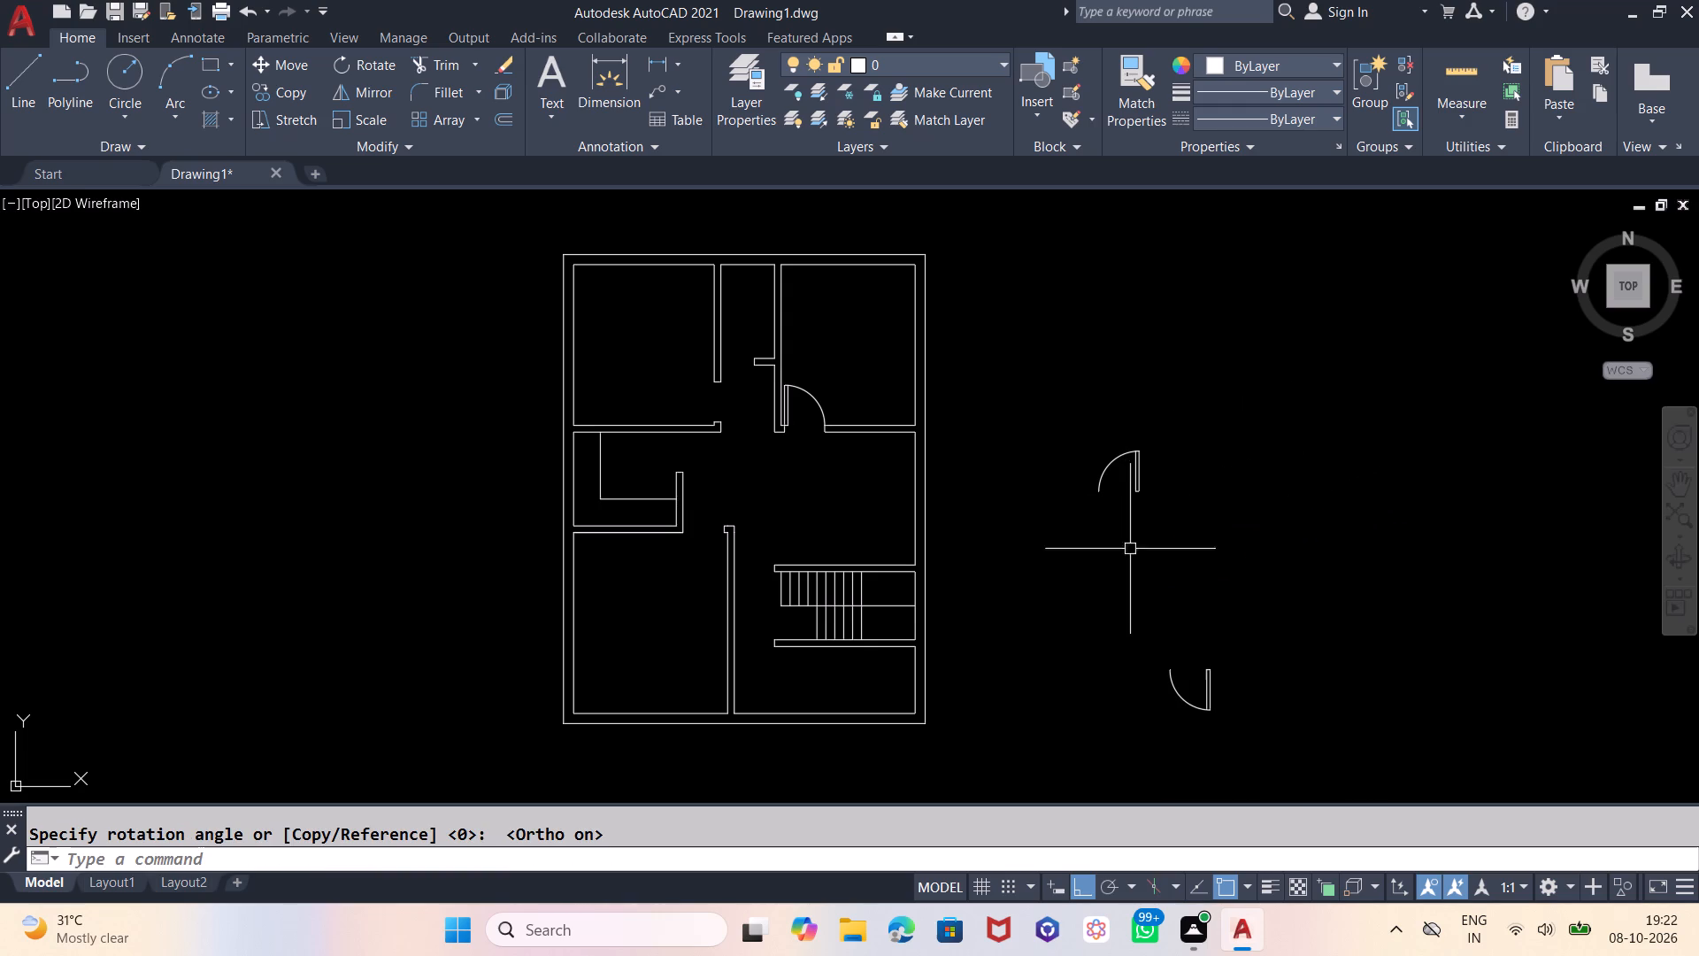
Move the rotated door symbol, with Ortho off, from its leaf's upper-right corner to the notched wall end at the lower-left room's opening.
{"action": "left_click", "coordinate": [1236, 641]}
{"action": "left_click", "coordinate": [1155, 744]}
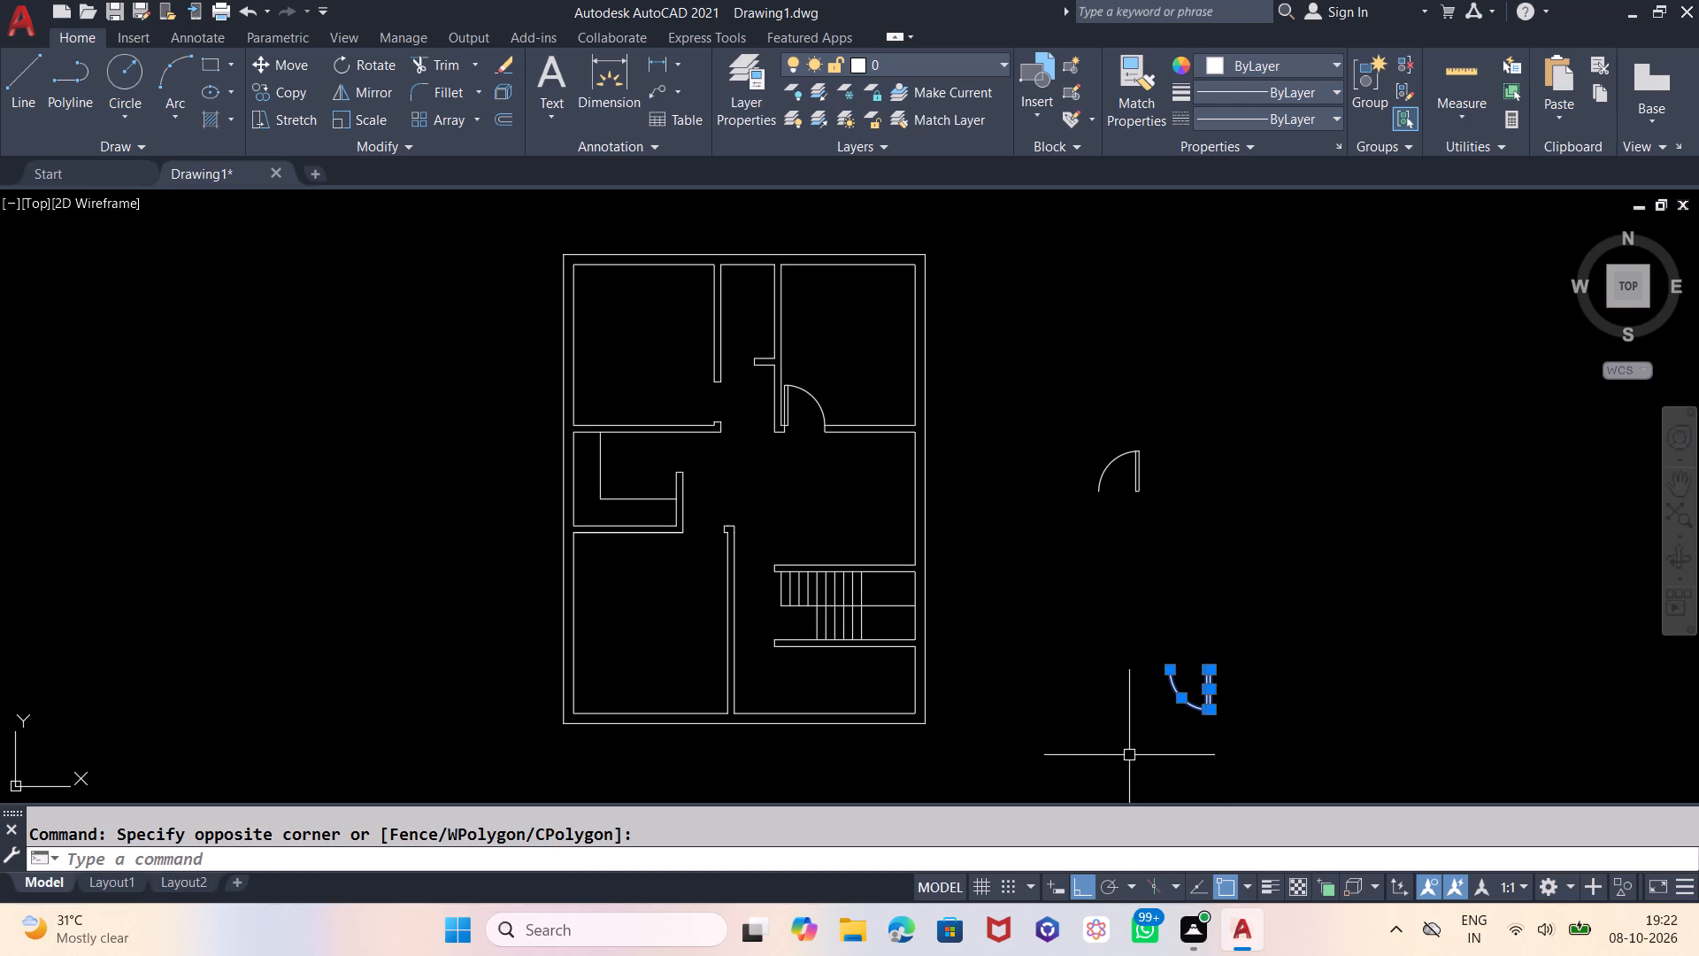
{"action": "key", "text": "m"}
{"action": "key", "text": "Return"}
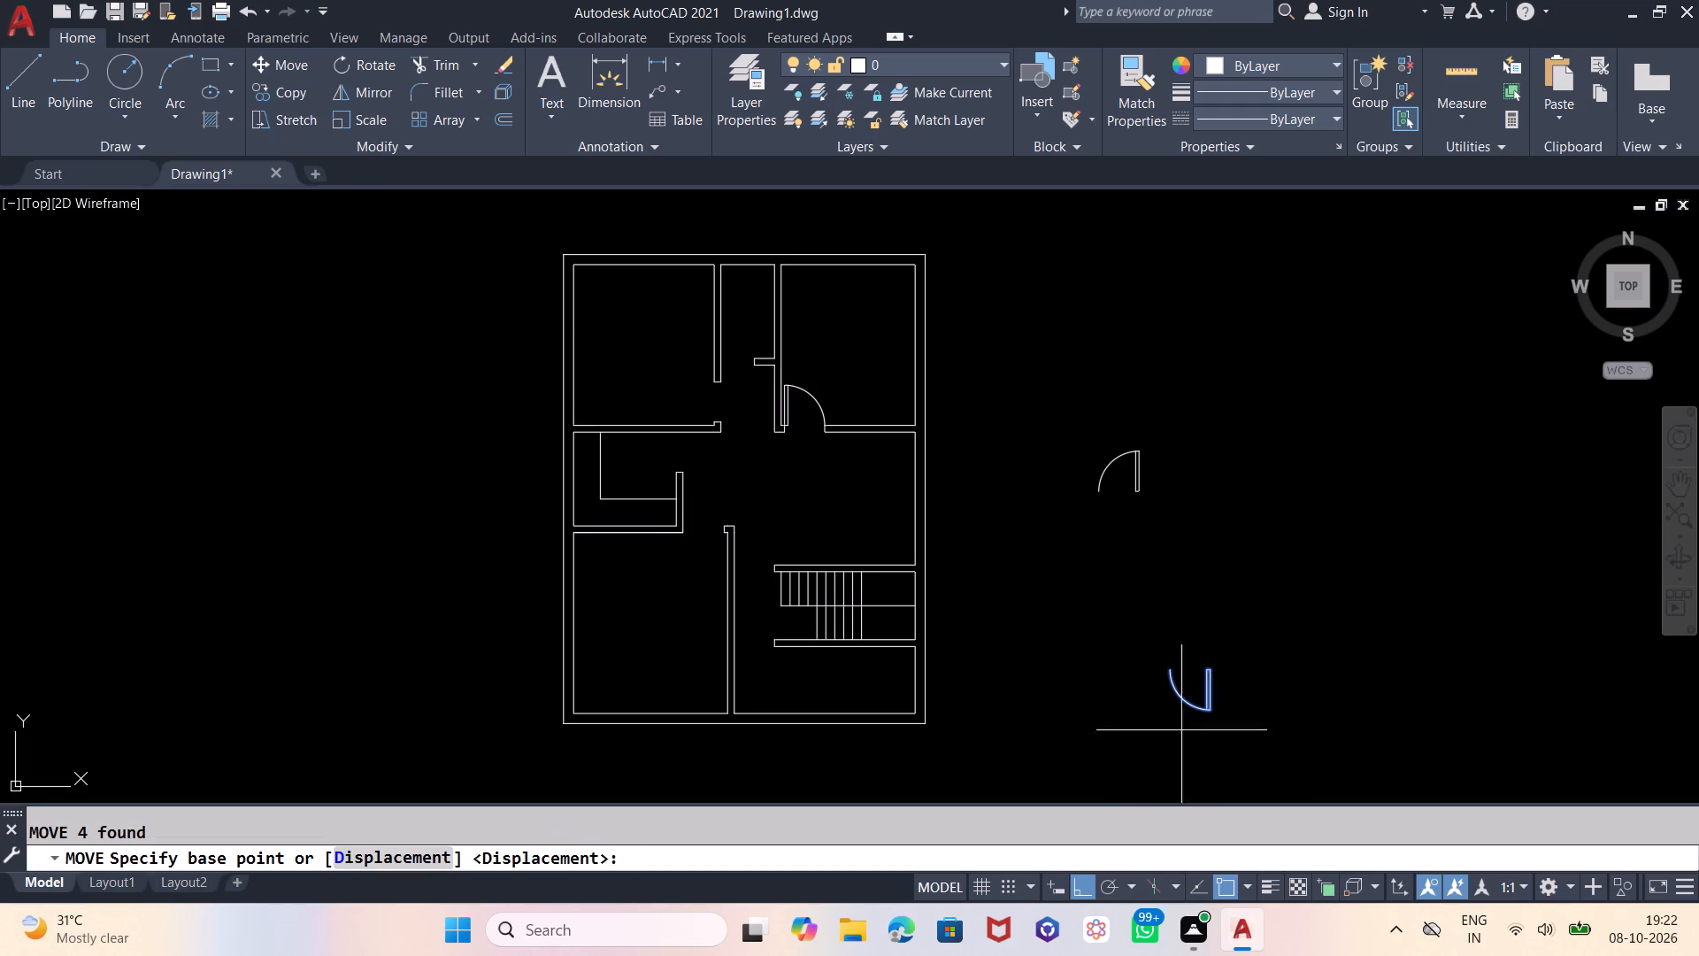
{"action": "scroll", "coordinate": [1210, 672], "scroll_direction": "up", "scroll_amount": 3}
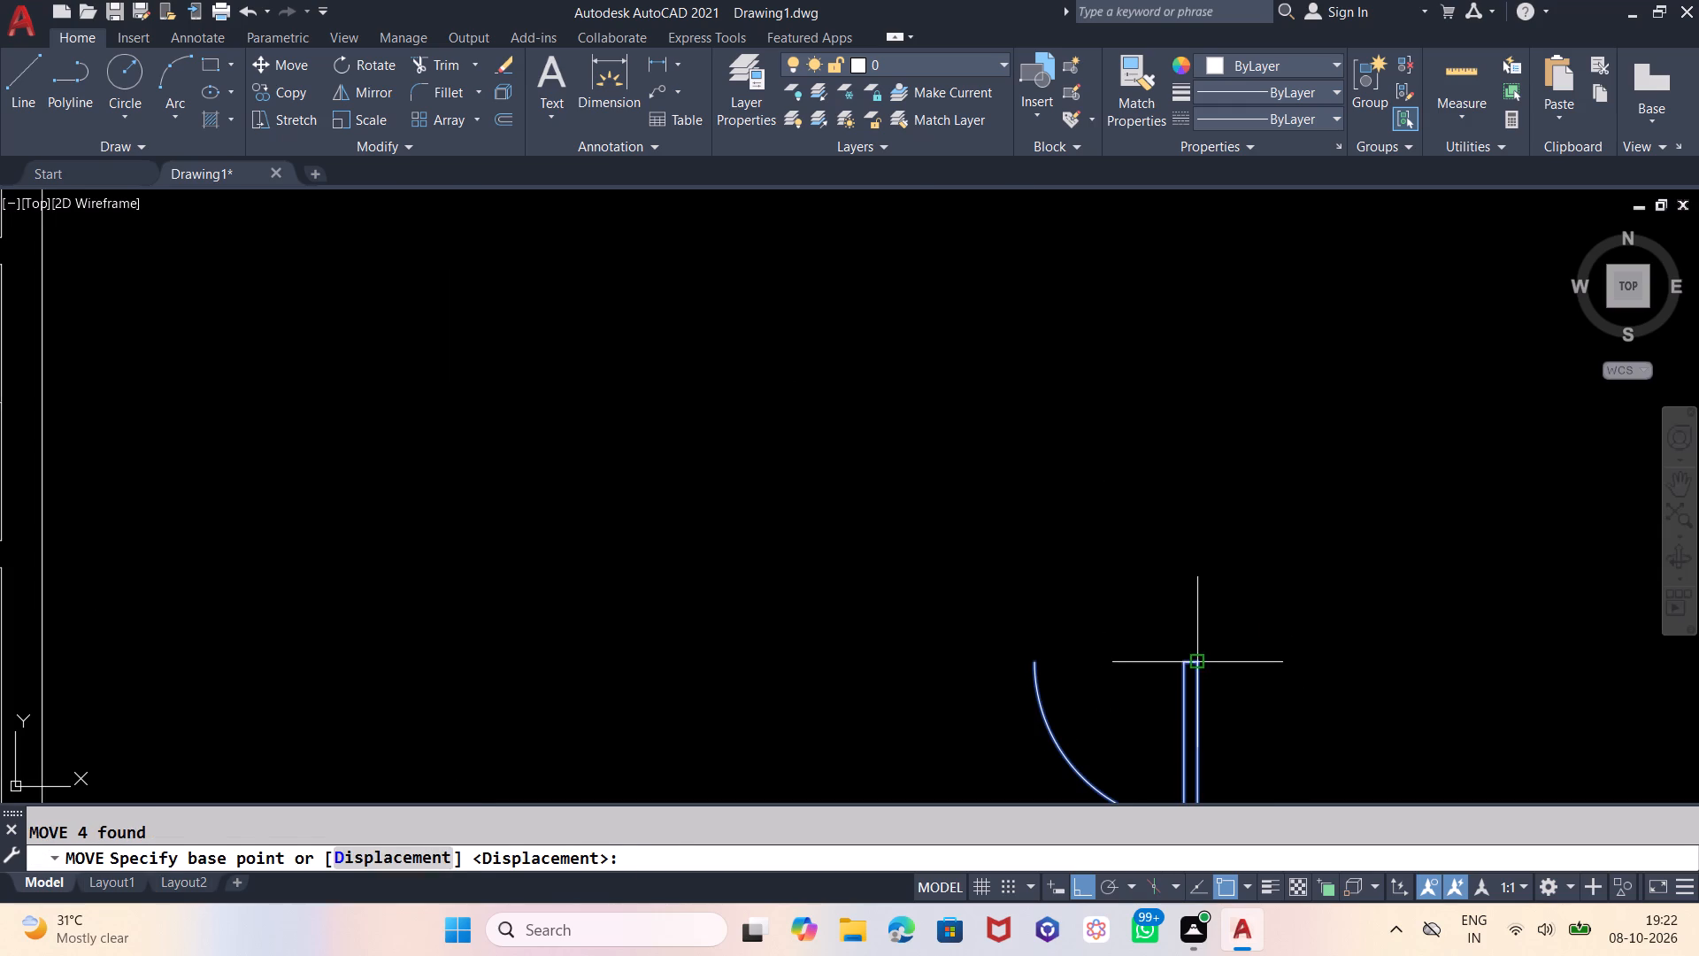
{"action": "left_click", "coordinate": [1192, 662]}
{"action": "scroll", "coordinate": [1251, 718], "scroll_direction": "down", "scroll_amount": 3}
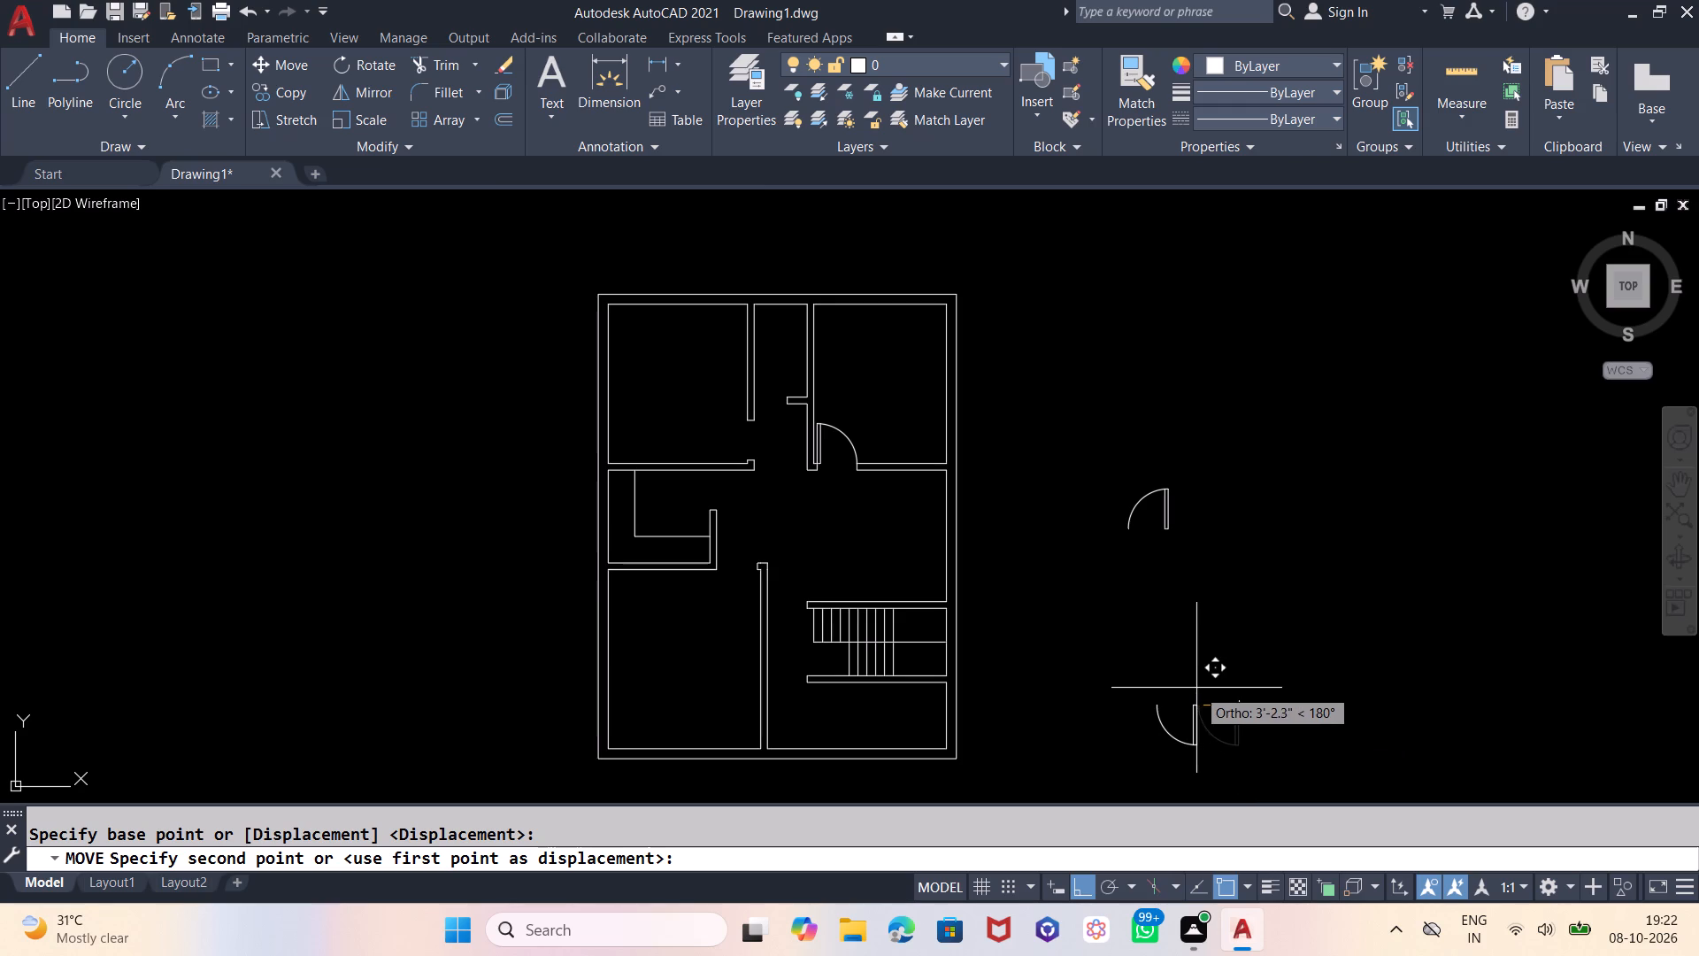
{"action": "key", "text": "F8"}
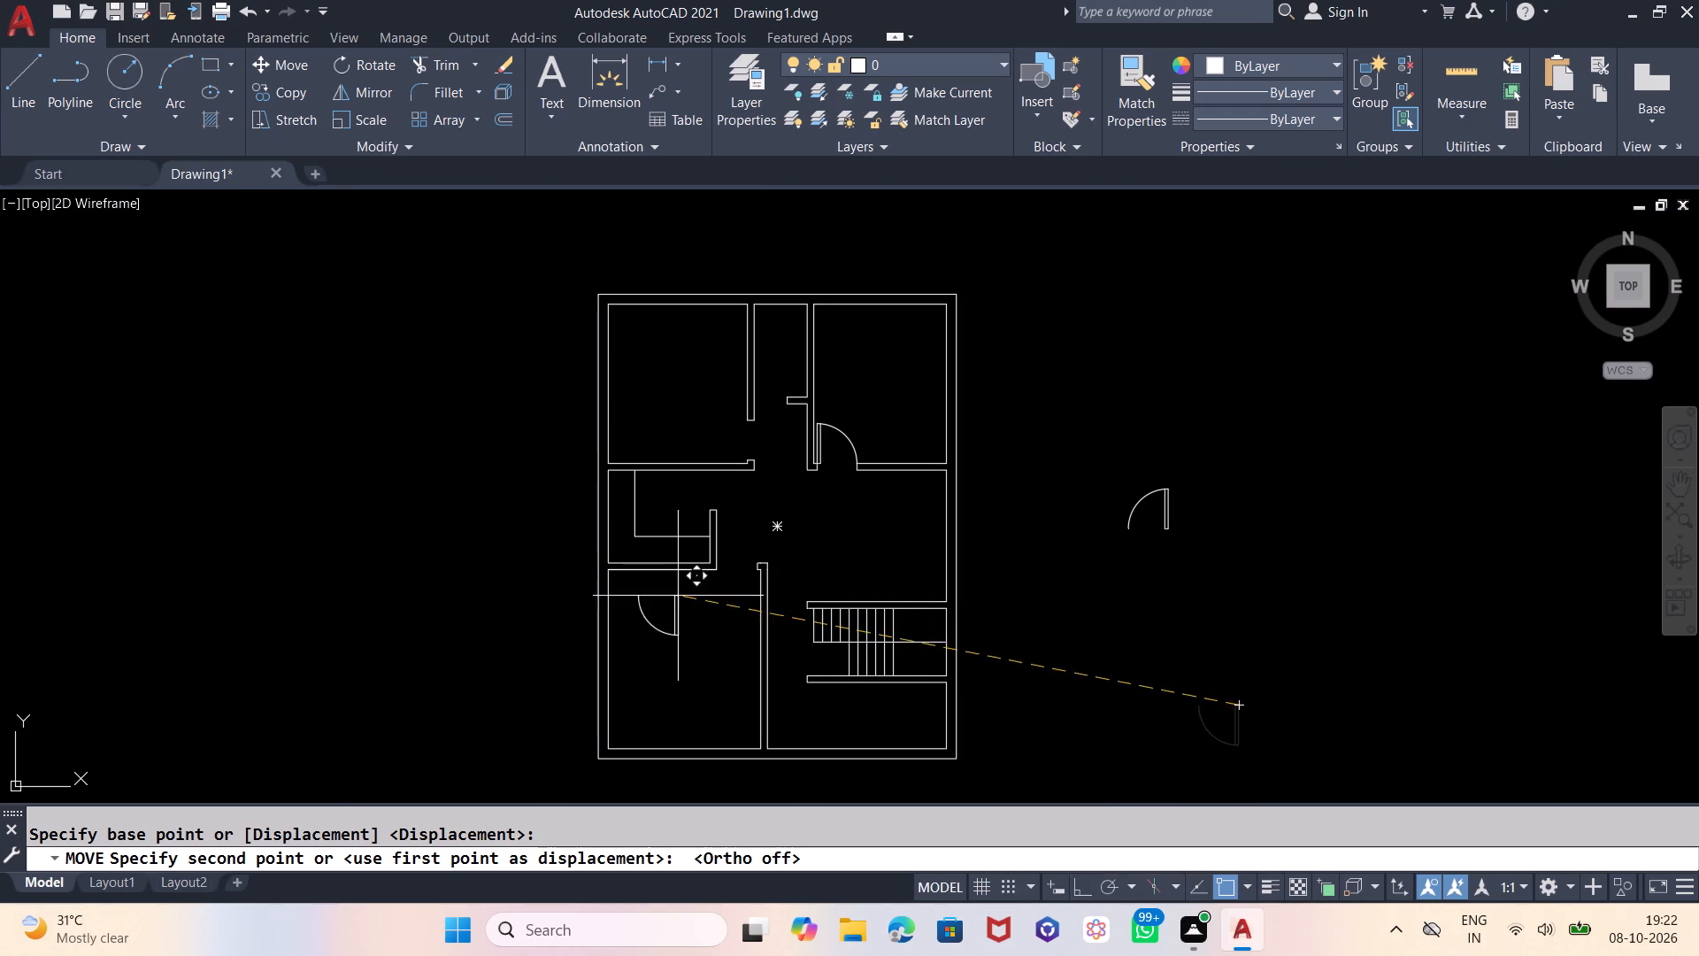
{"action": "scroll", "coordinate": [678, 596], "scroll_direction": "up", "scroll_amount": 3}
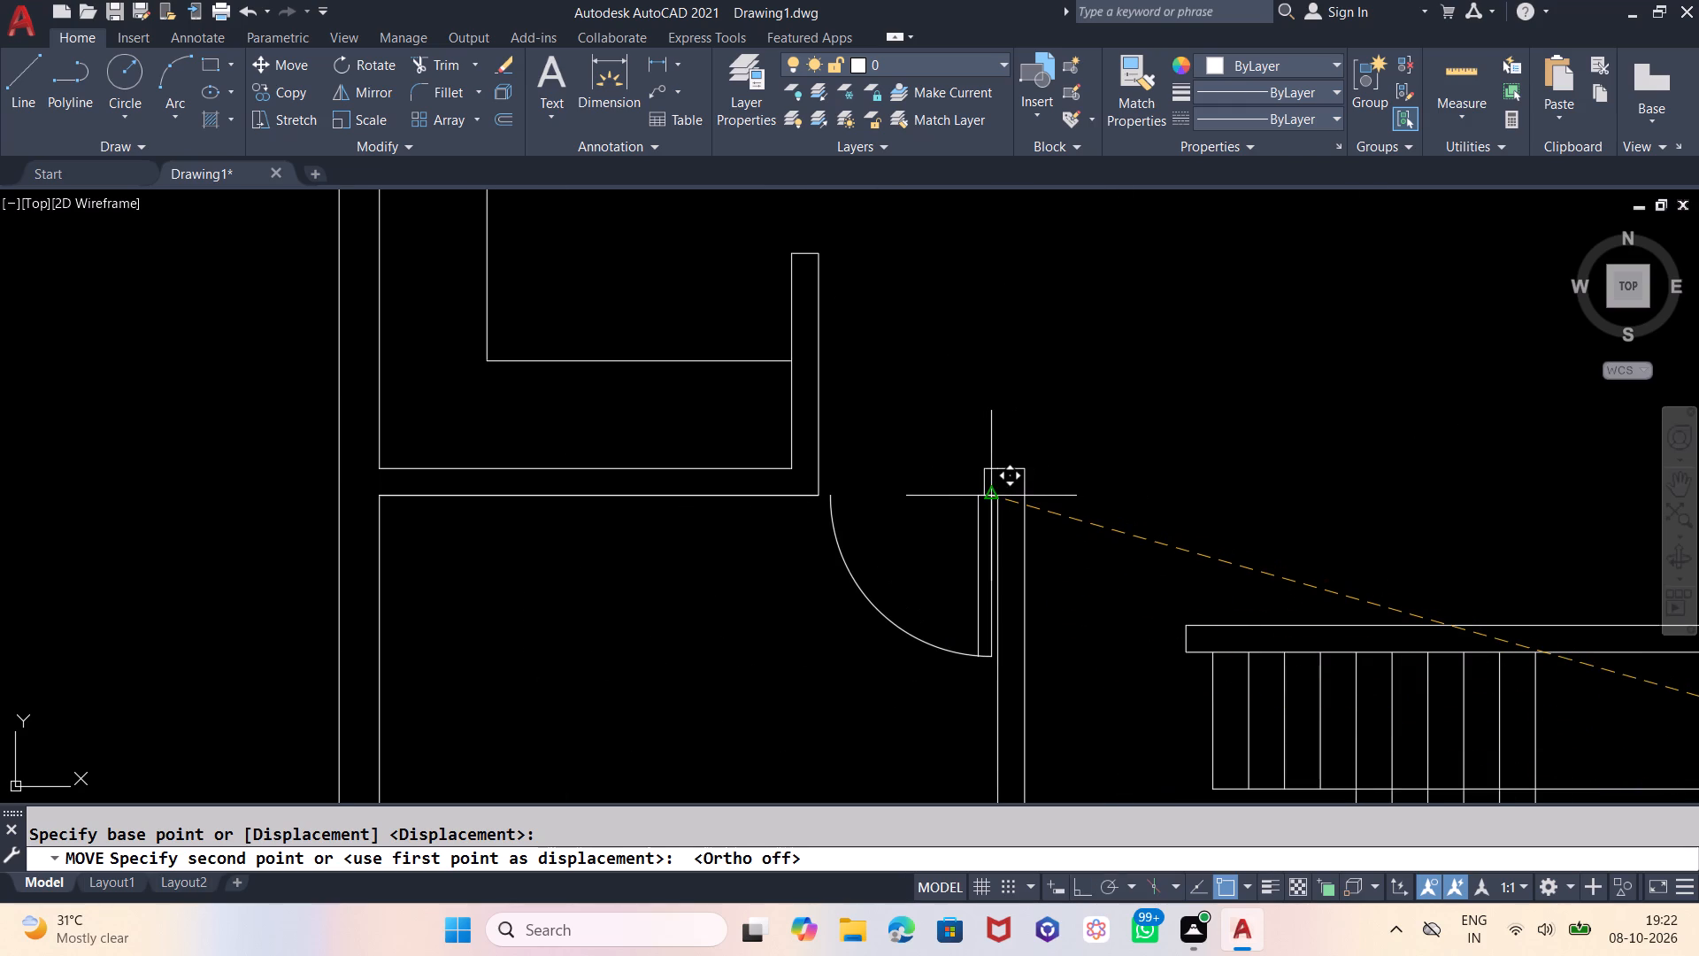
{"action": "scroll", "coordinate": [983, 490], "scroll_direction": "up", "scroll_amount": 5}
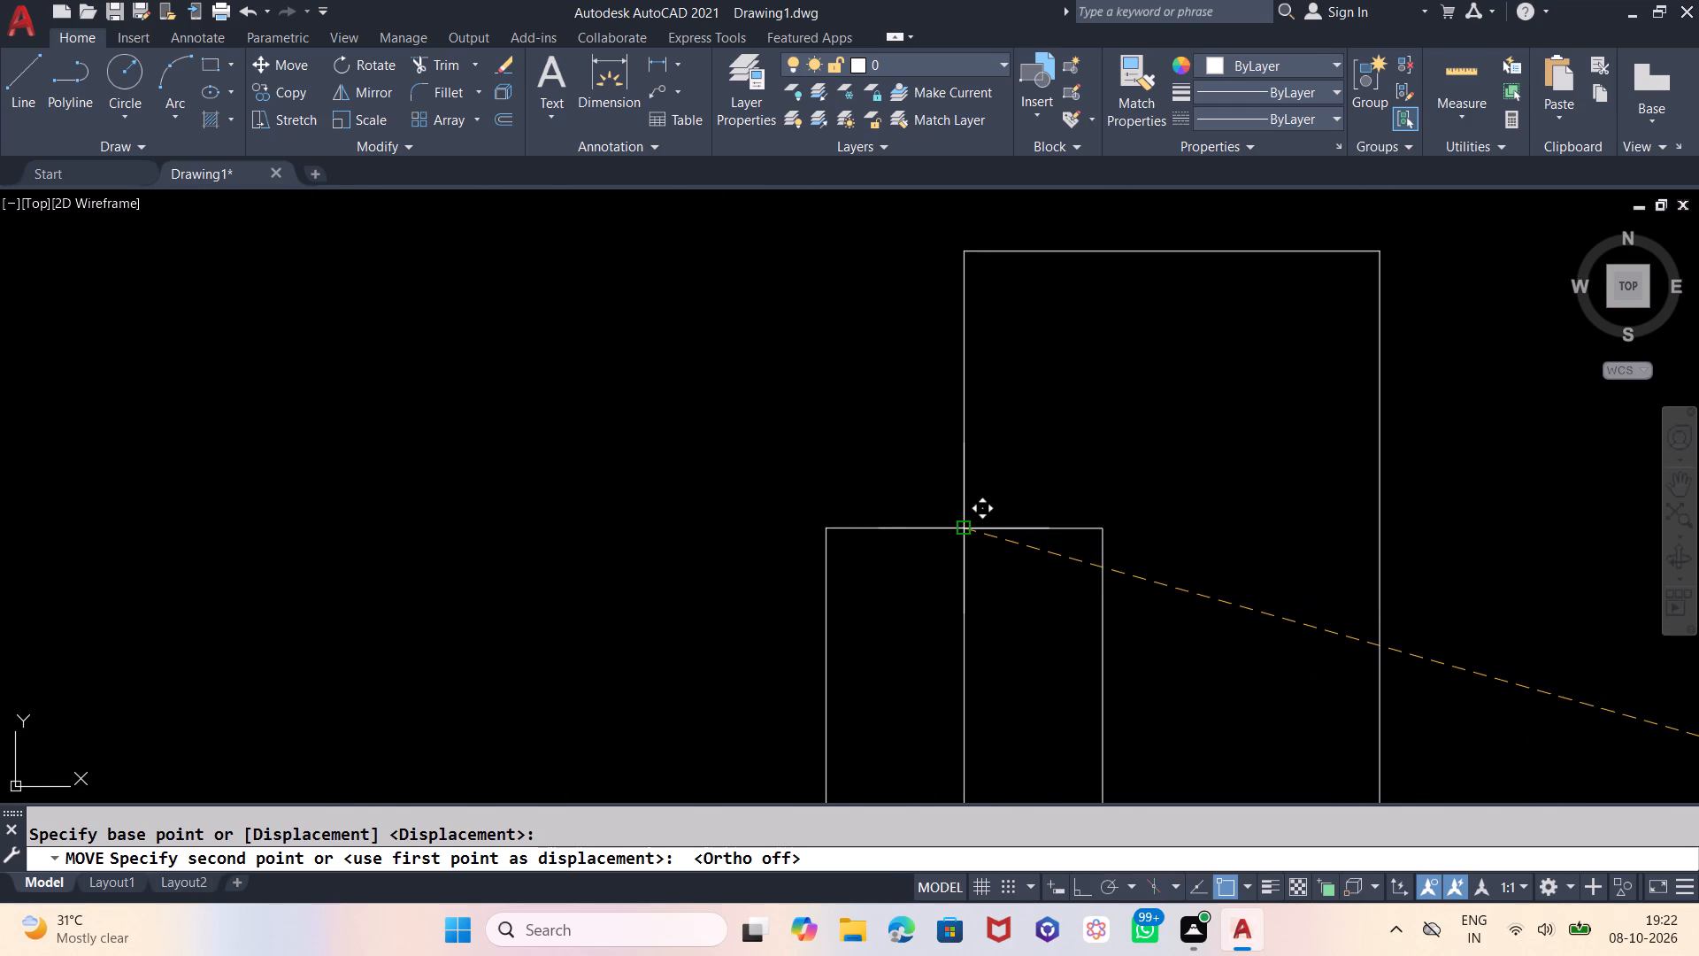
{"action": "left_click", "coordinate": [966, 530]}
Examine how the placed door's arc and leaf meet the wall ends at the lower-left room's opening.
{"action": "scroll", "coordinate": [883, 474], "scroll_direction": "down", "scroll_amount": 3}
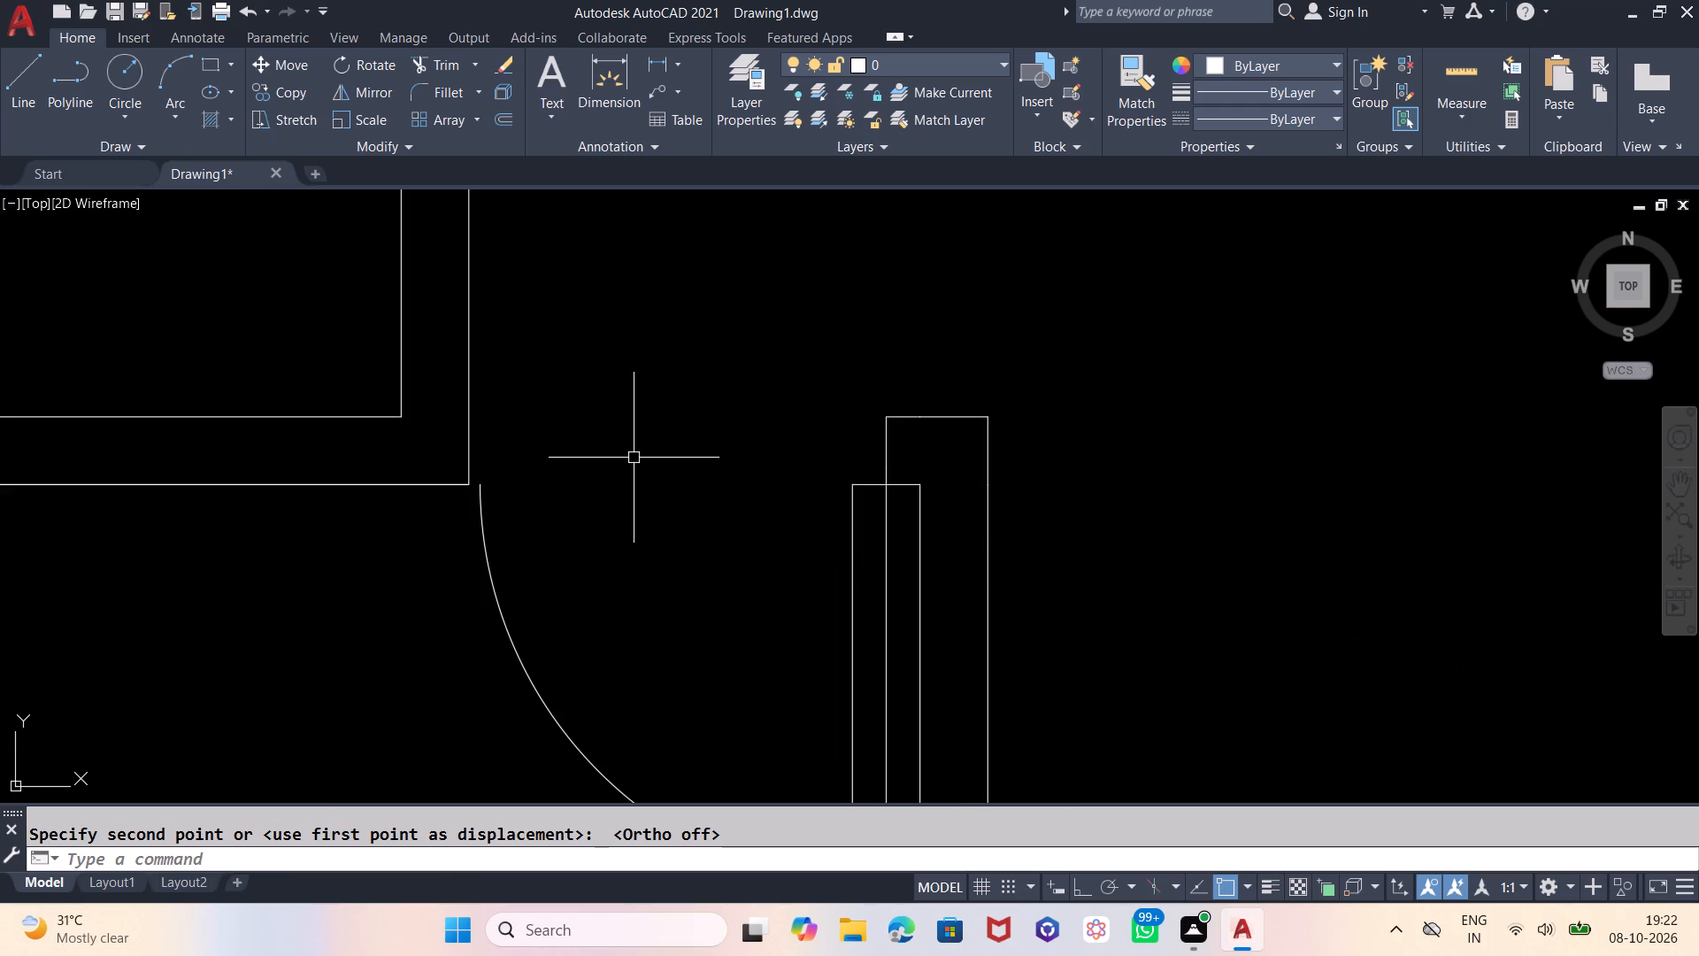
{"action": "scroll", "coordinate": [819, 396], "scroll_direction": "down", "scroll_amount": 1}
{"action": "scroll", "coordinate": [649, 563], "scroll_direction": "down", "scroll_amount": 3}
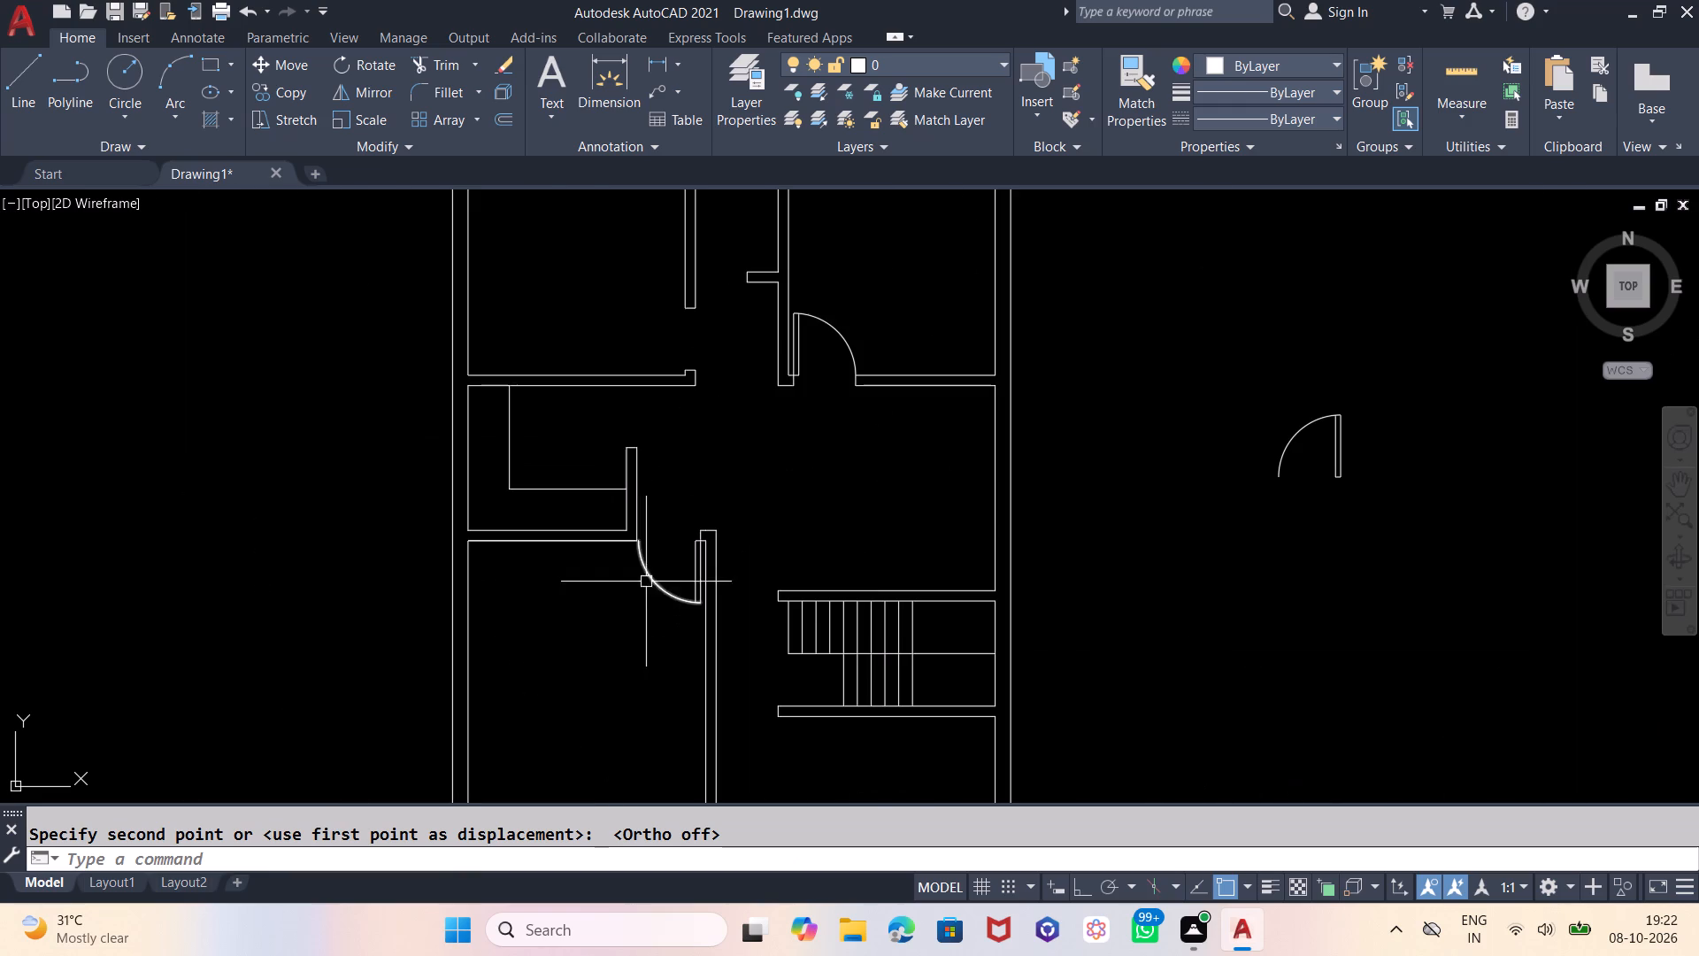
{"action": "scroll", "coordinate": [857, 369], "scroll_direction": "up", "scroll_amount": 8}
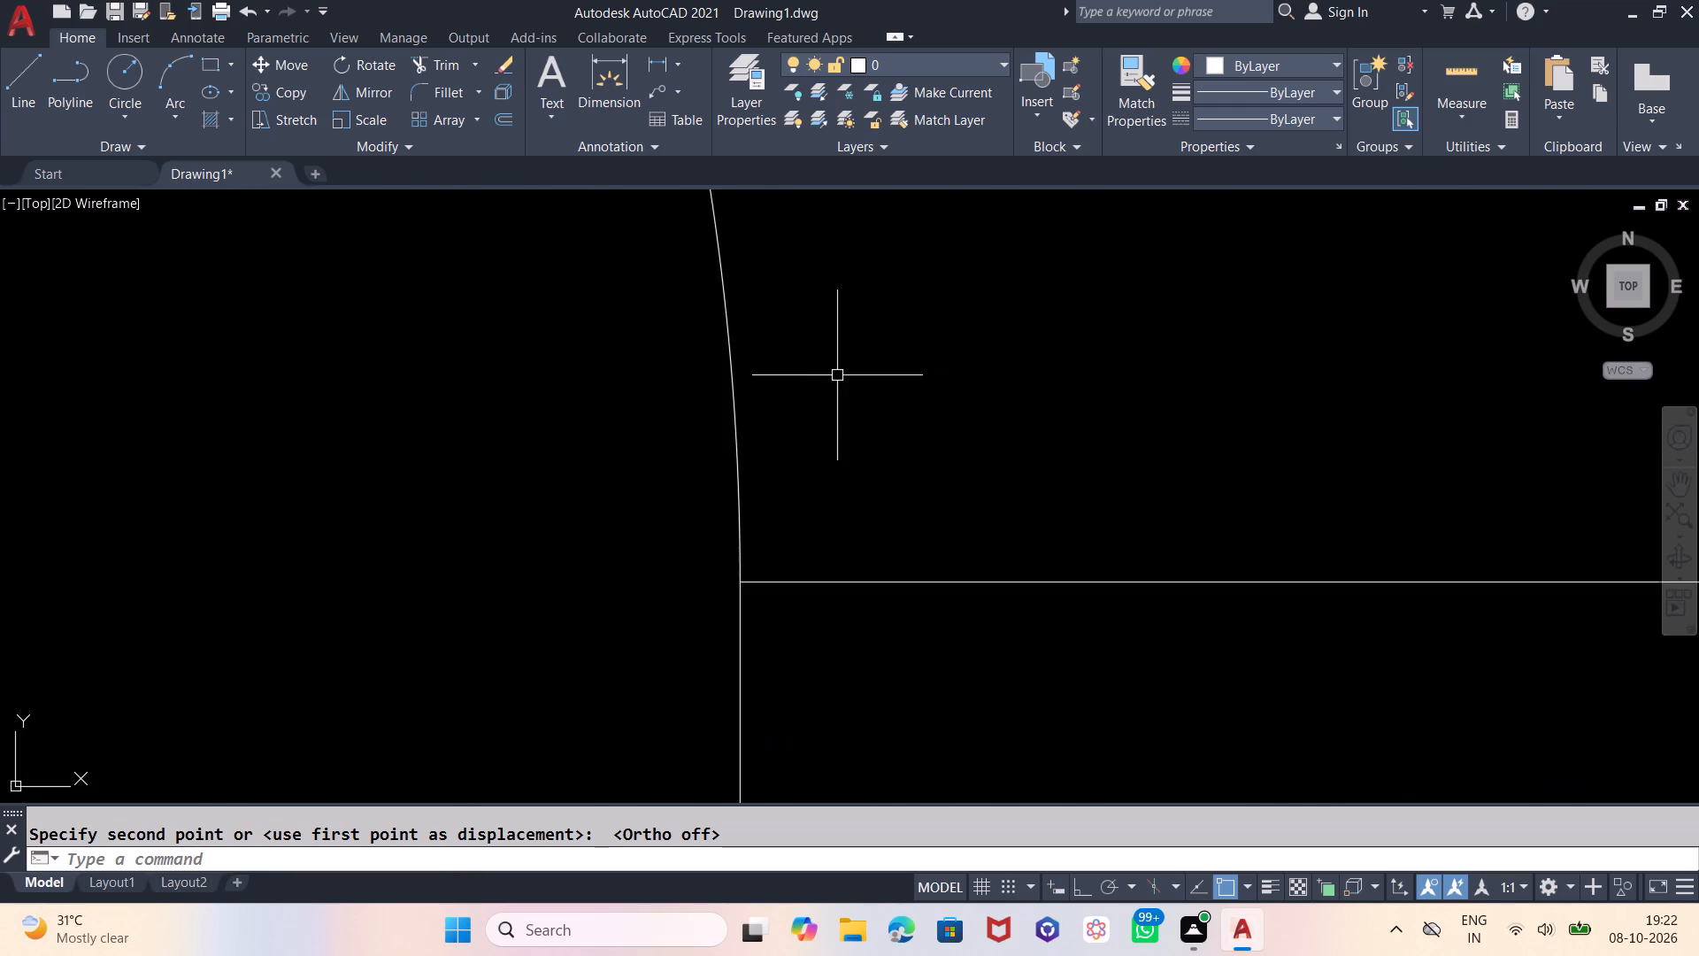
{"action": "scroll", "coordinate": [847, 374], "scroll_direction": "down", "scroll_amount": 8}
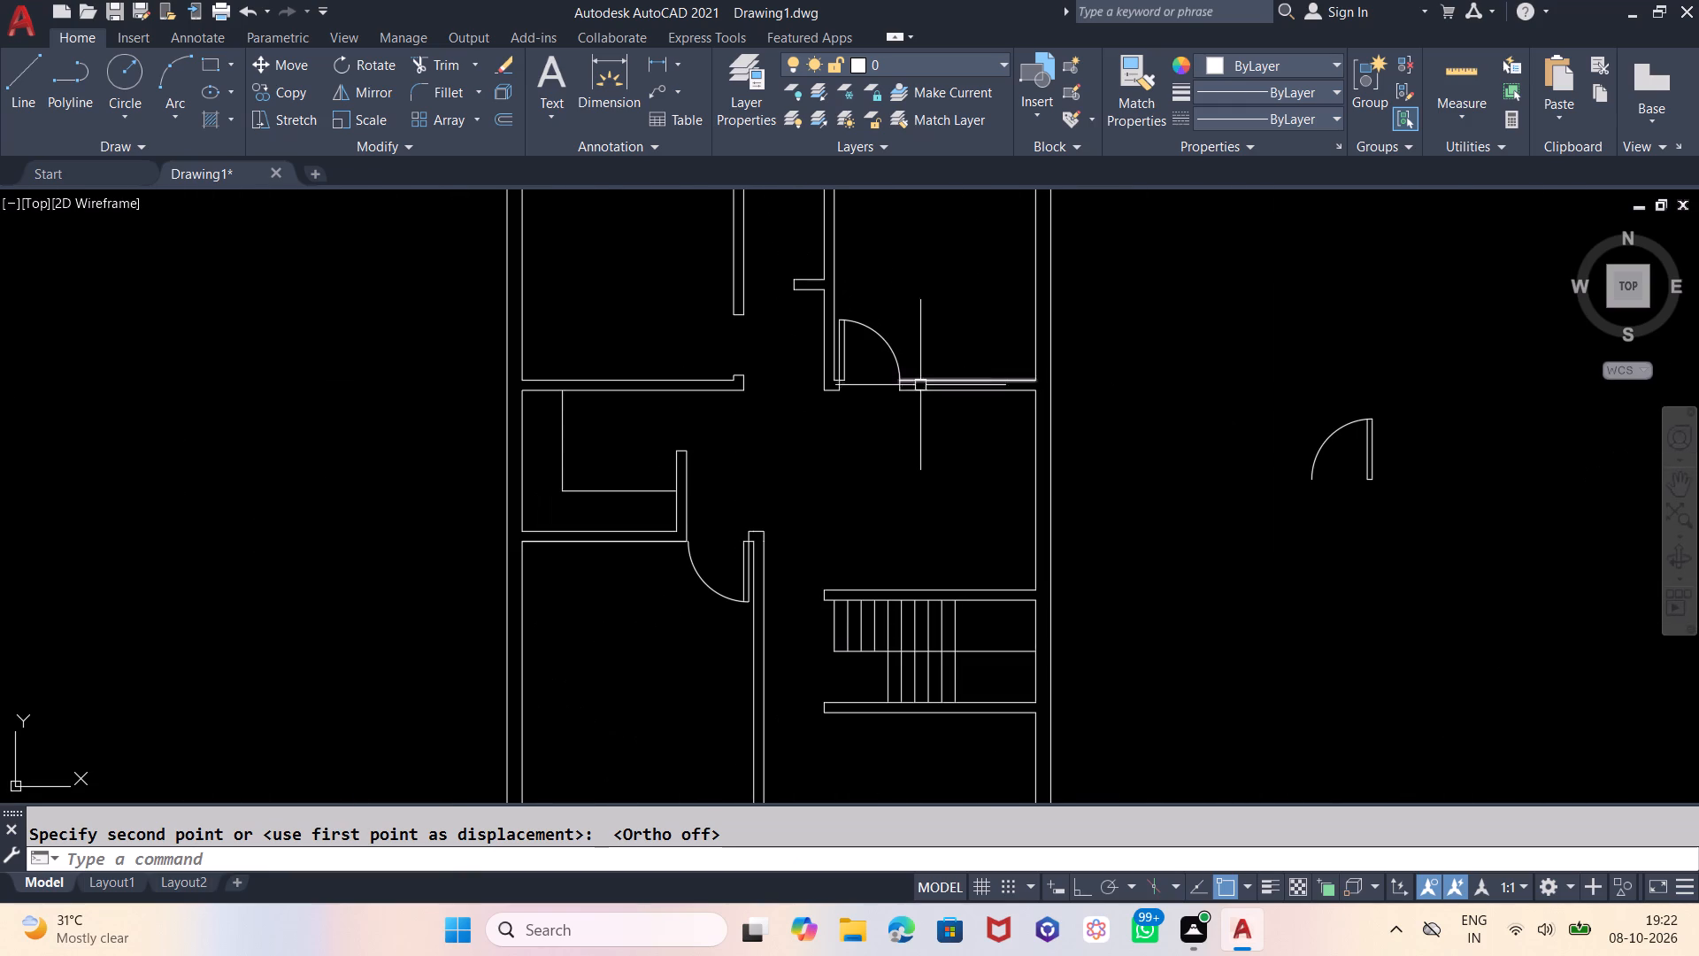
{"action": "scroll", "coordinate": [740, 563], "scroll_direction": "up", "scroll_amount": 3}
{"action": "scroll", "coordinate": [775, 493], "scroll_direction": "up", "scroll_amount": 3}
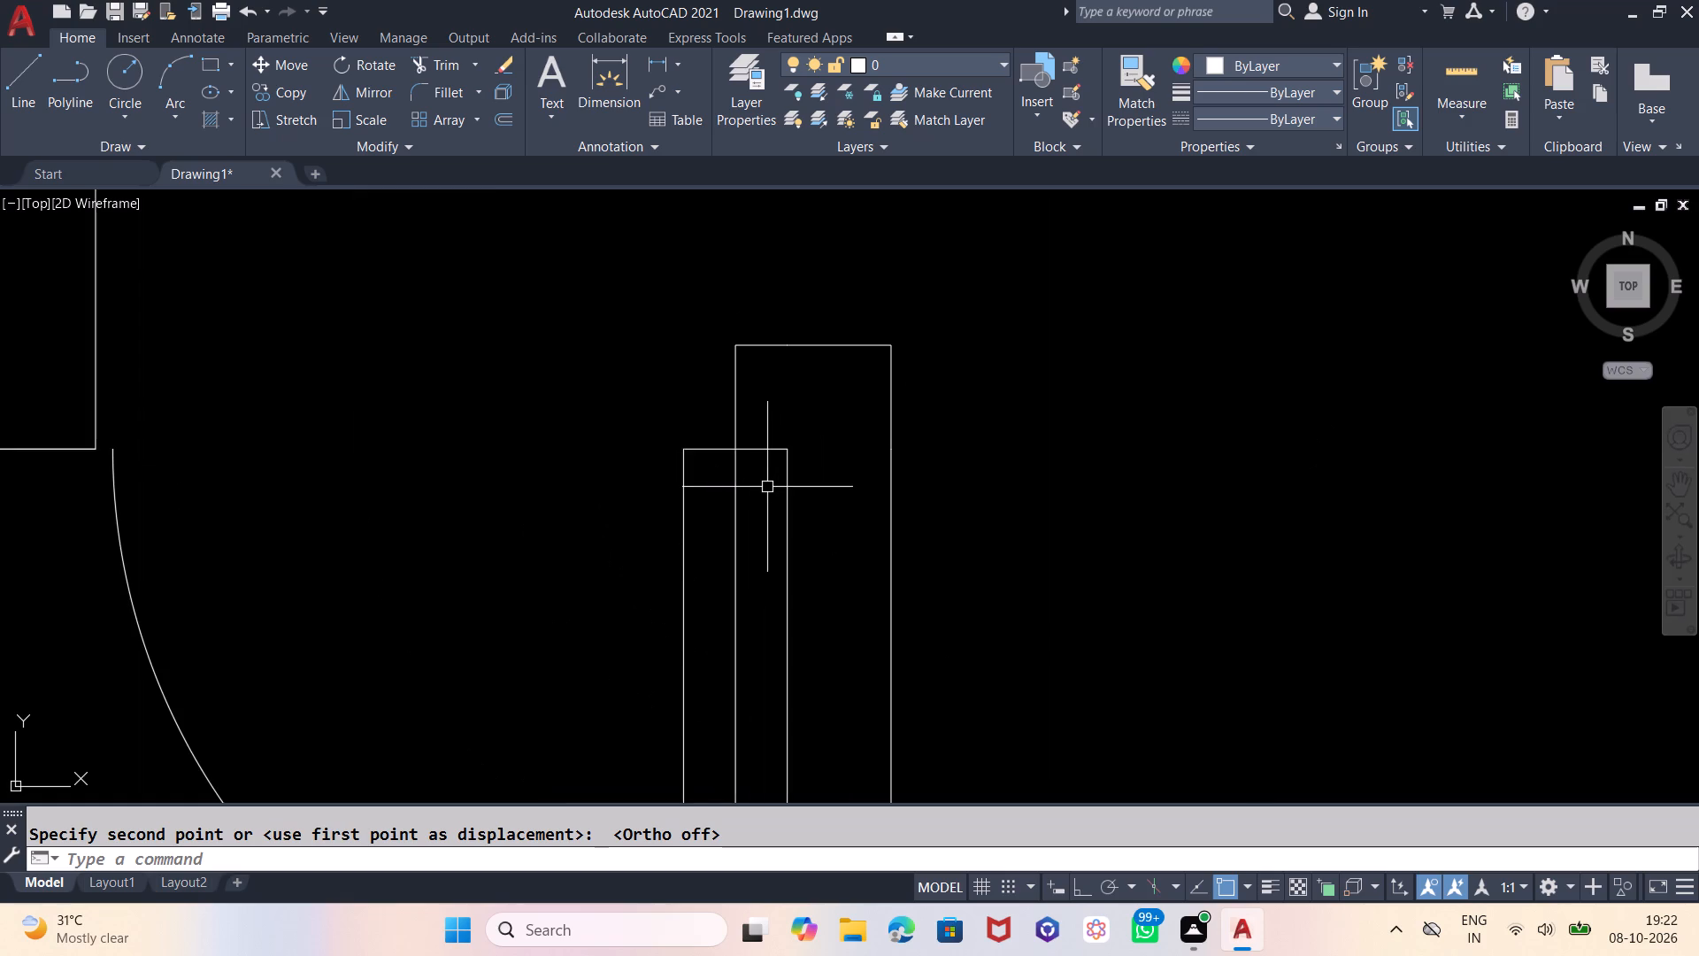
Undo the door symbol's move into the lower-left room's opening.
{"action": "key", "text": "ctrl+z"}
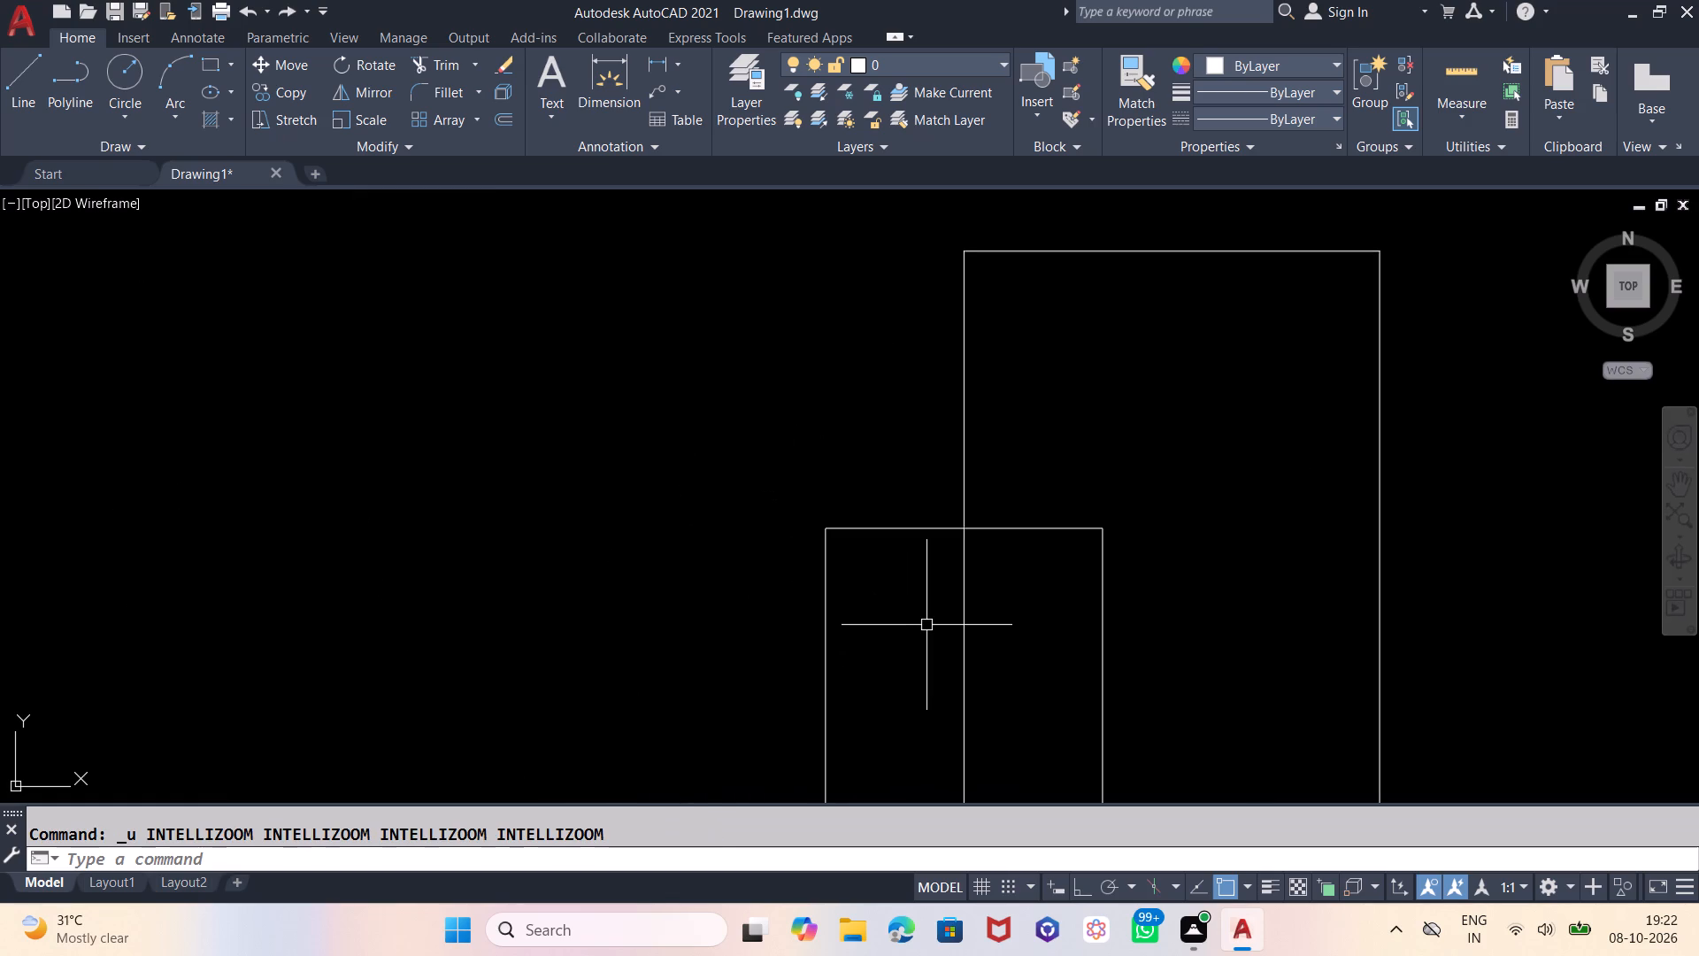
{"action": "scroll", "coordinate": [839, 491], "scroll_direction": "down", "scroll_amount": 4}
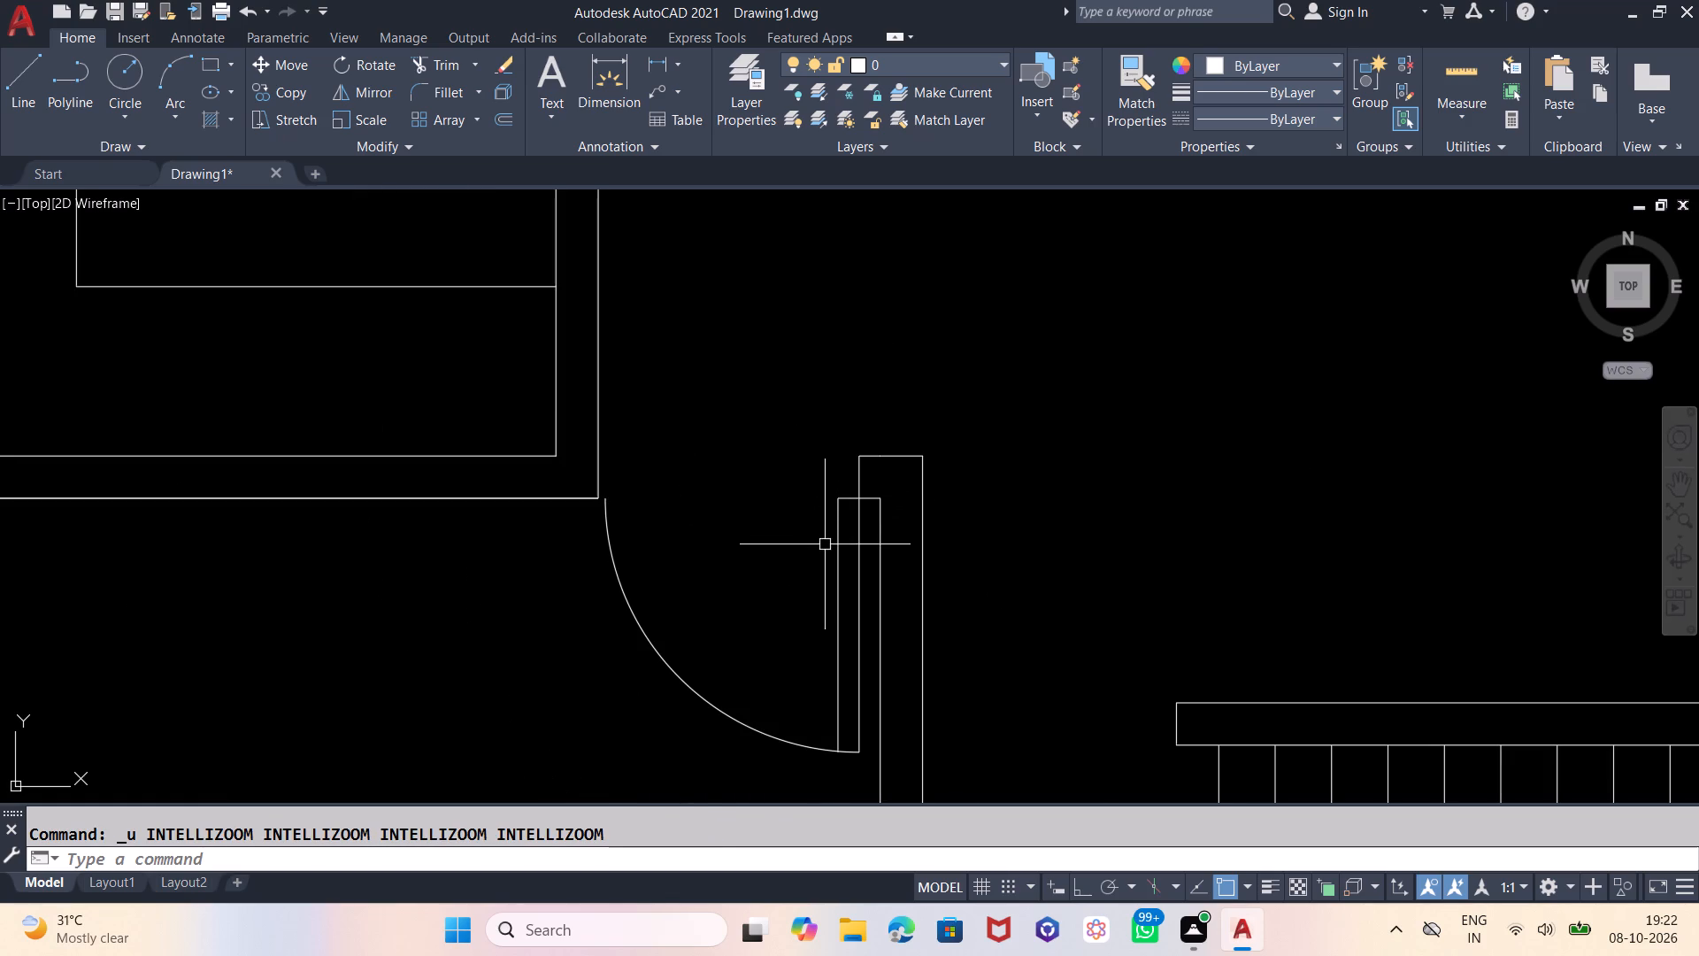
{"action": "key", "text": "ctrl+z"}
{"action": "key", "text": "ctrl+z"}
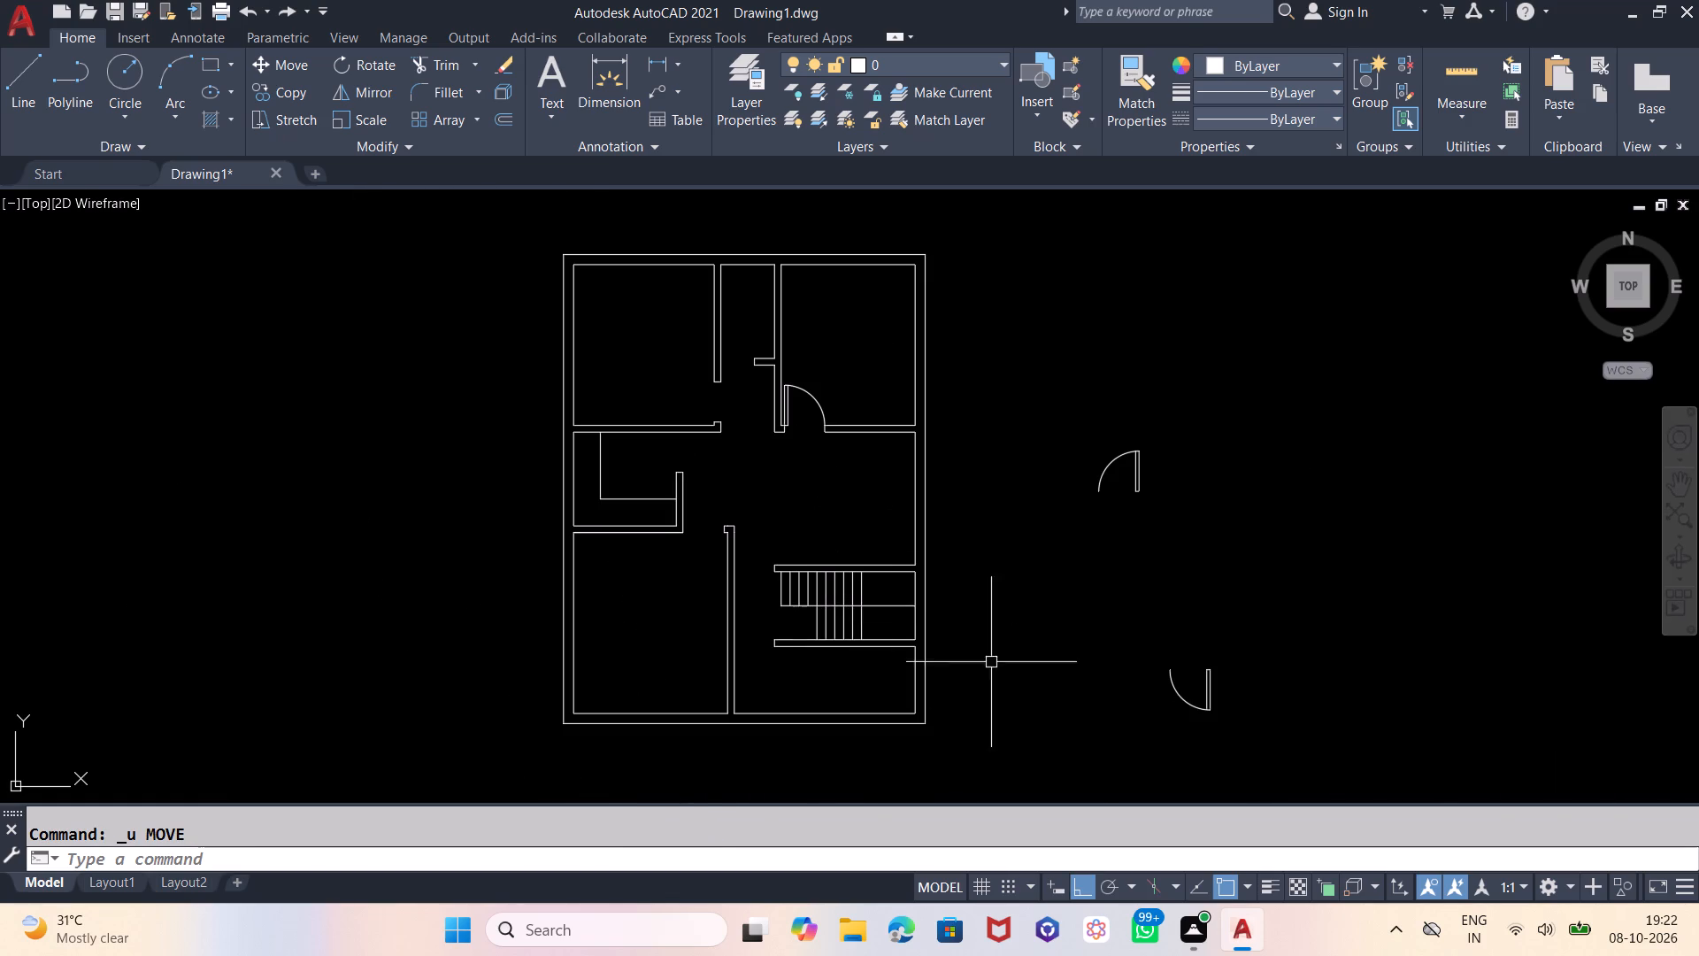
Move the rotated door symbol, with Ortho off, from its leaf's upper-right corner to the wall-end notch's lower-left corner at the lower-left room's opening.
{"action": "scroll", "coordinate": [1201, 680], "scroll_direction": "up", "scroll_amount": 7}
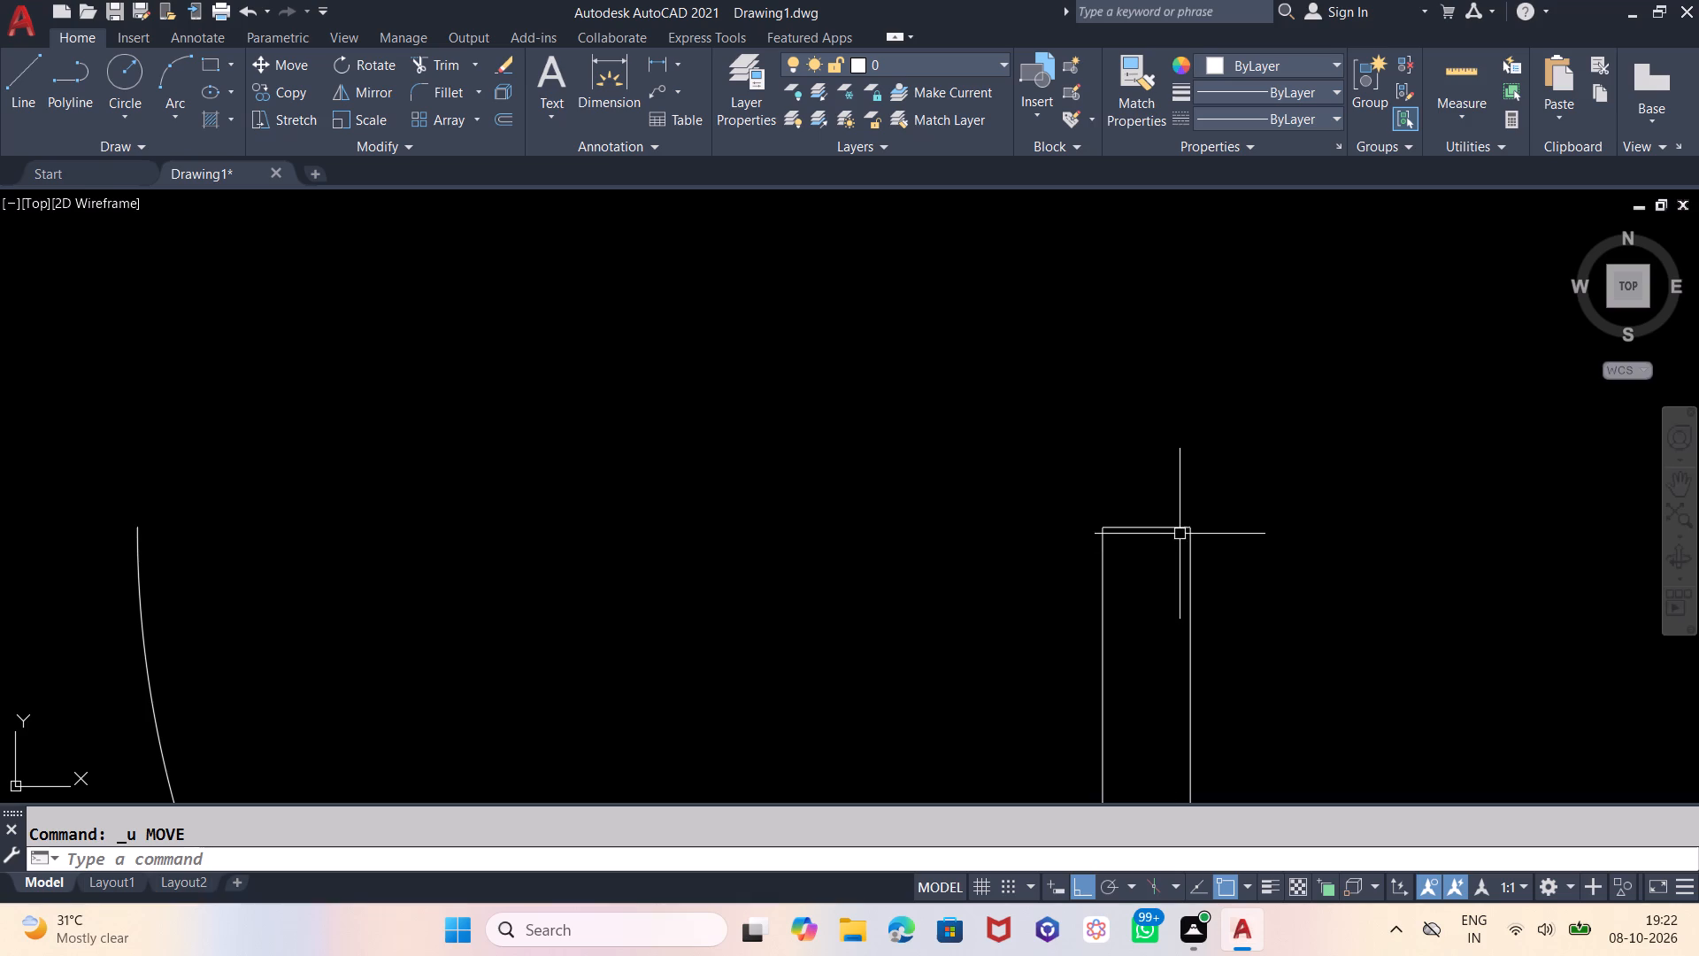
{"action": "left_click", "coordinate": [1180, 532]}
{"action": "scroll", "coordinate": [1228, 432], "scroll_direction": "down", "scroll_amount": 4}
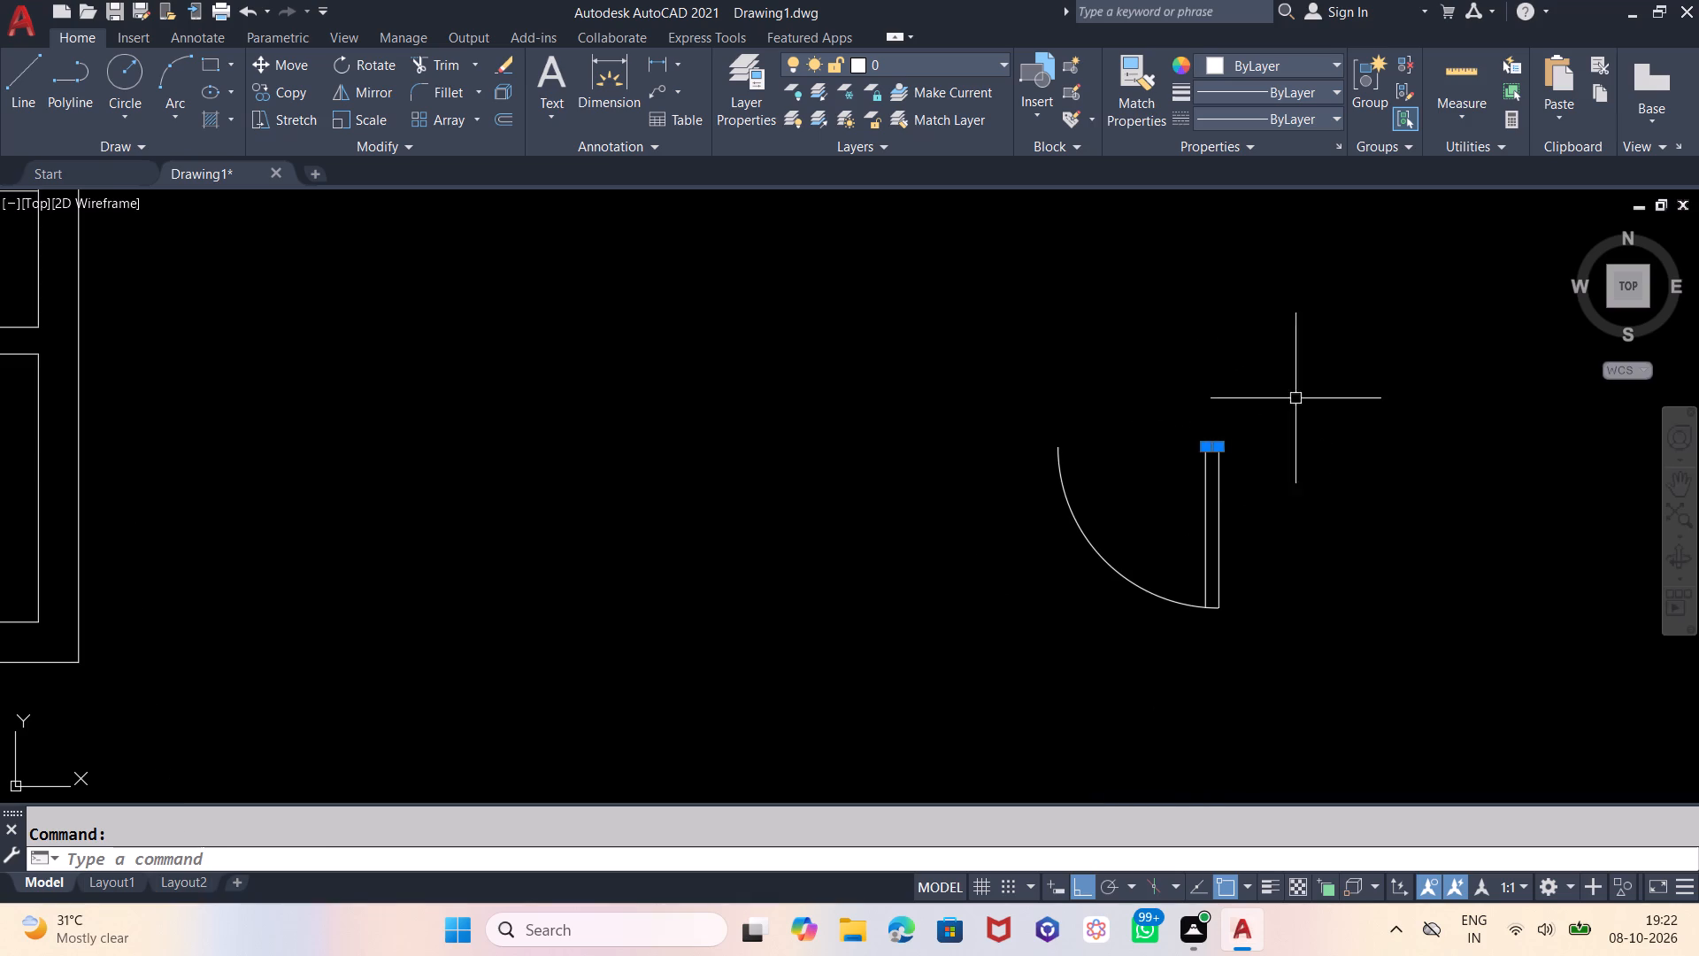
{"action": "left_click_drag", "start_coordinate": [1303, 397], "coordinate": [1032, 647]}
{"action": "left_click", "coordinate": [1284, 405]}
{"action": "left_click", "coordinate": [1001, 692]}
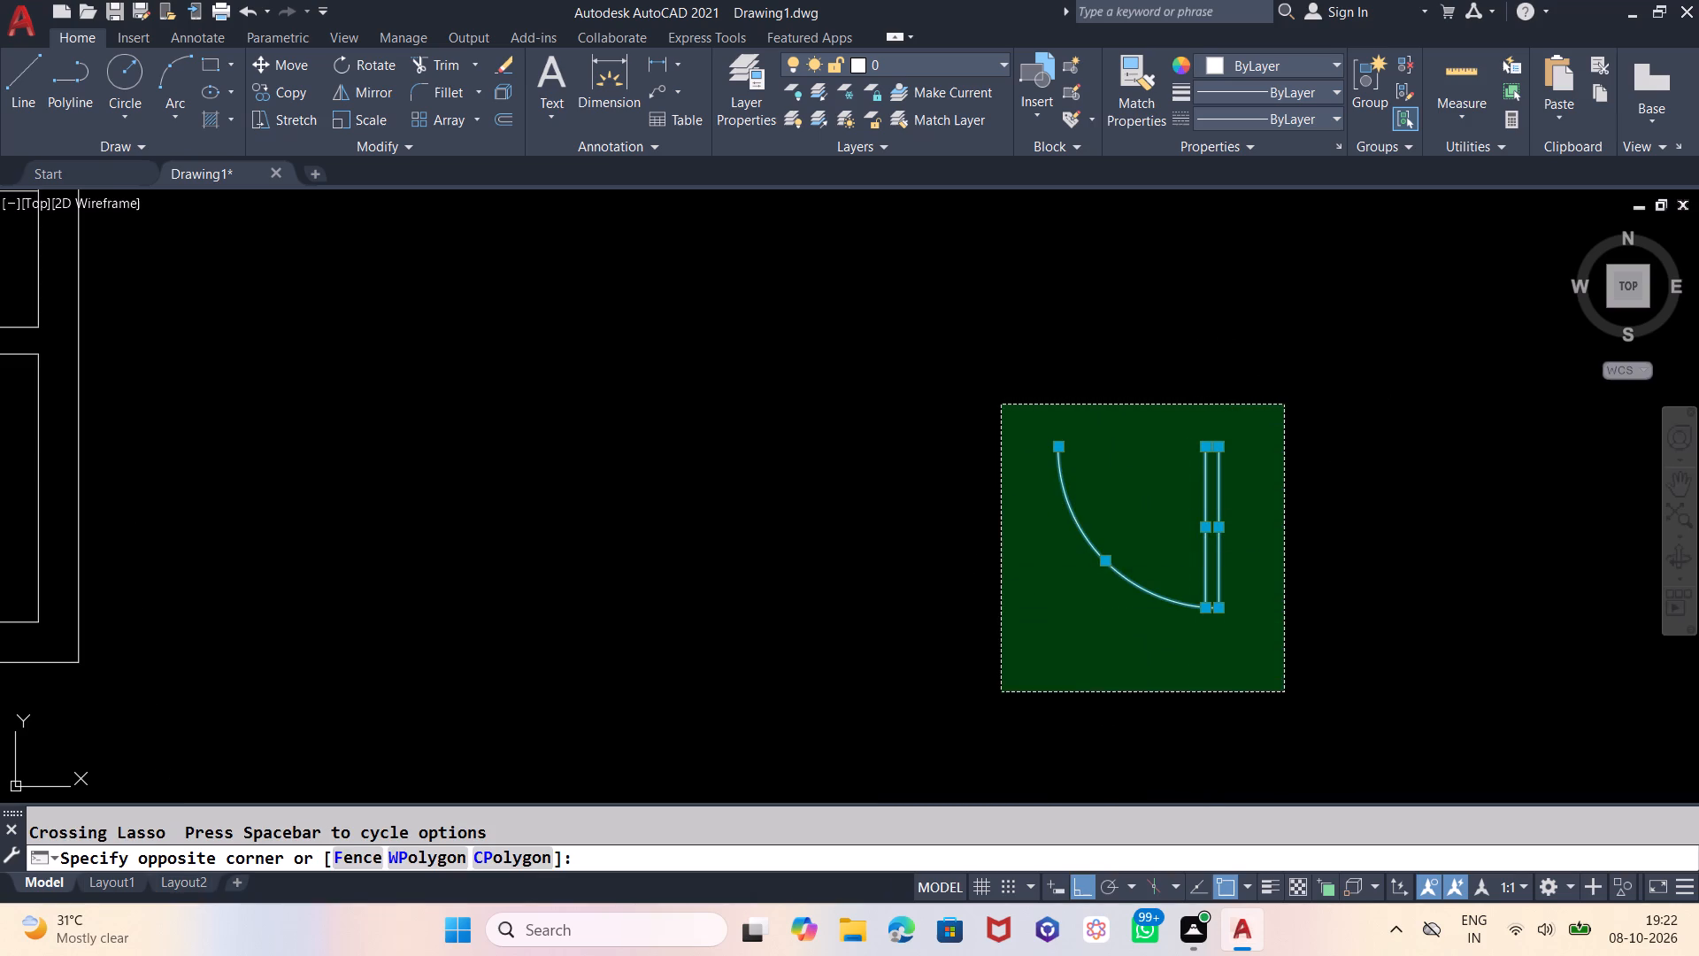
{"action": "key", "text": "m"}
{"action": "key", "text": "Return"}
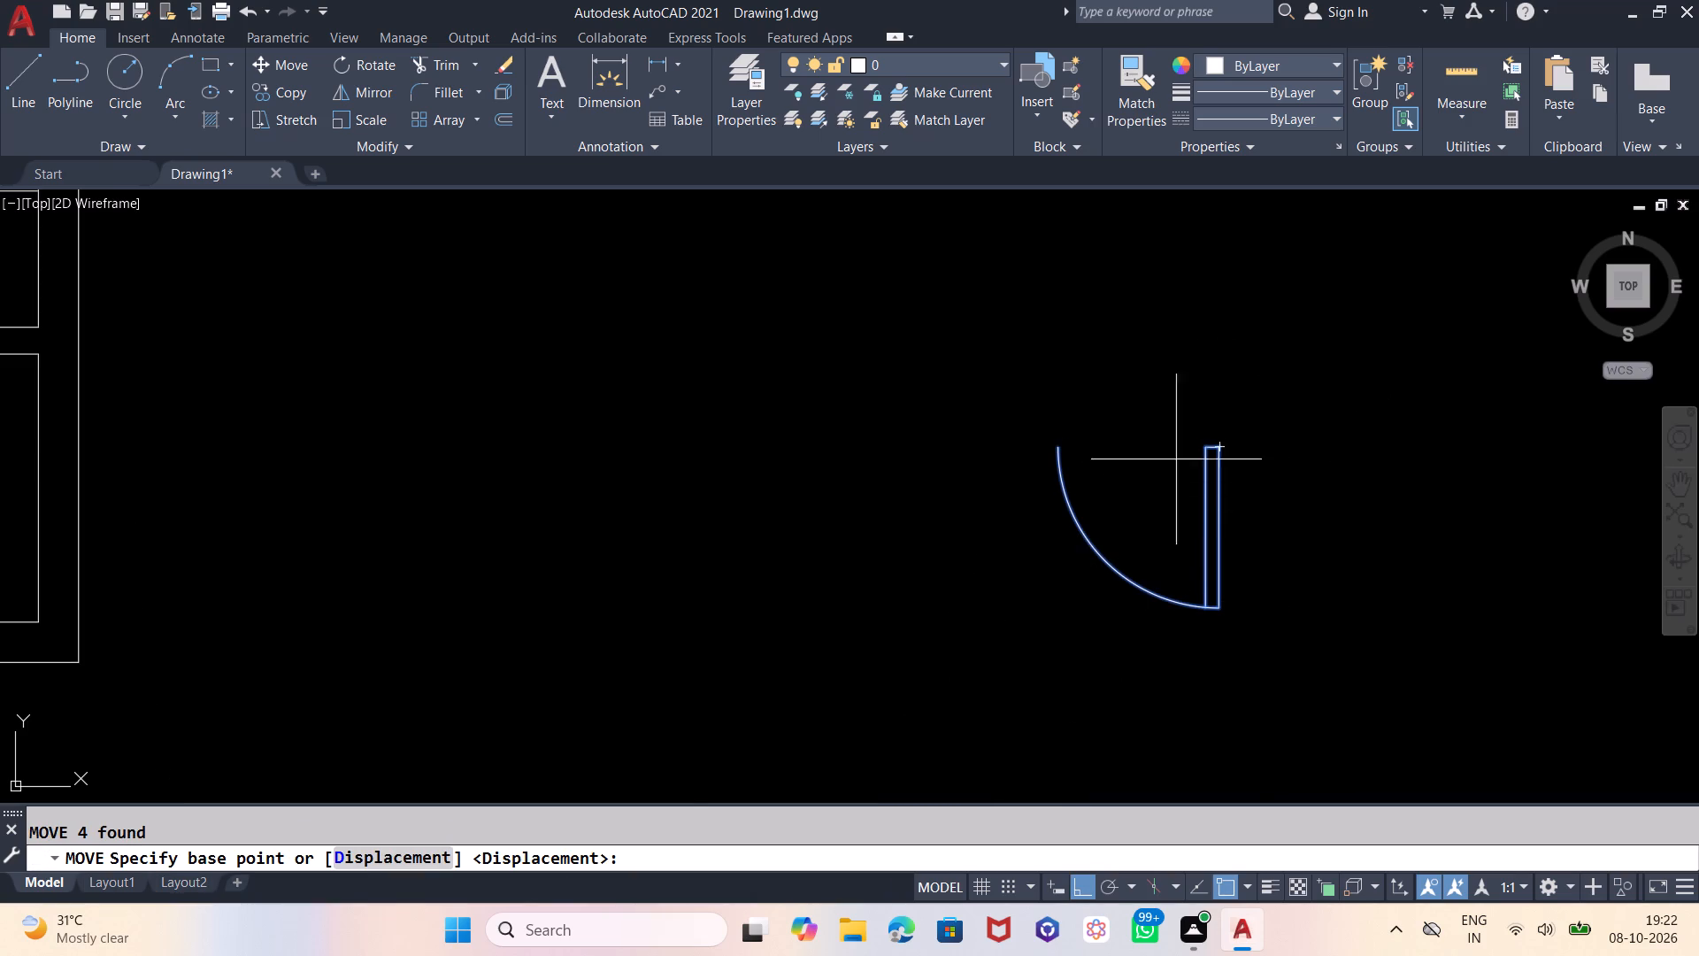
{"action": "scroll", "coordinate": [1200, 434], "scroll_direction": "up", "scroll_amount": 3}
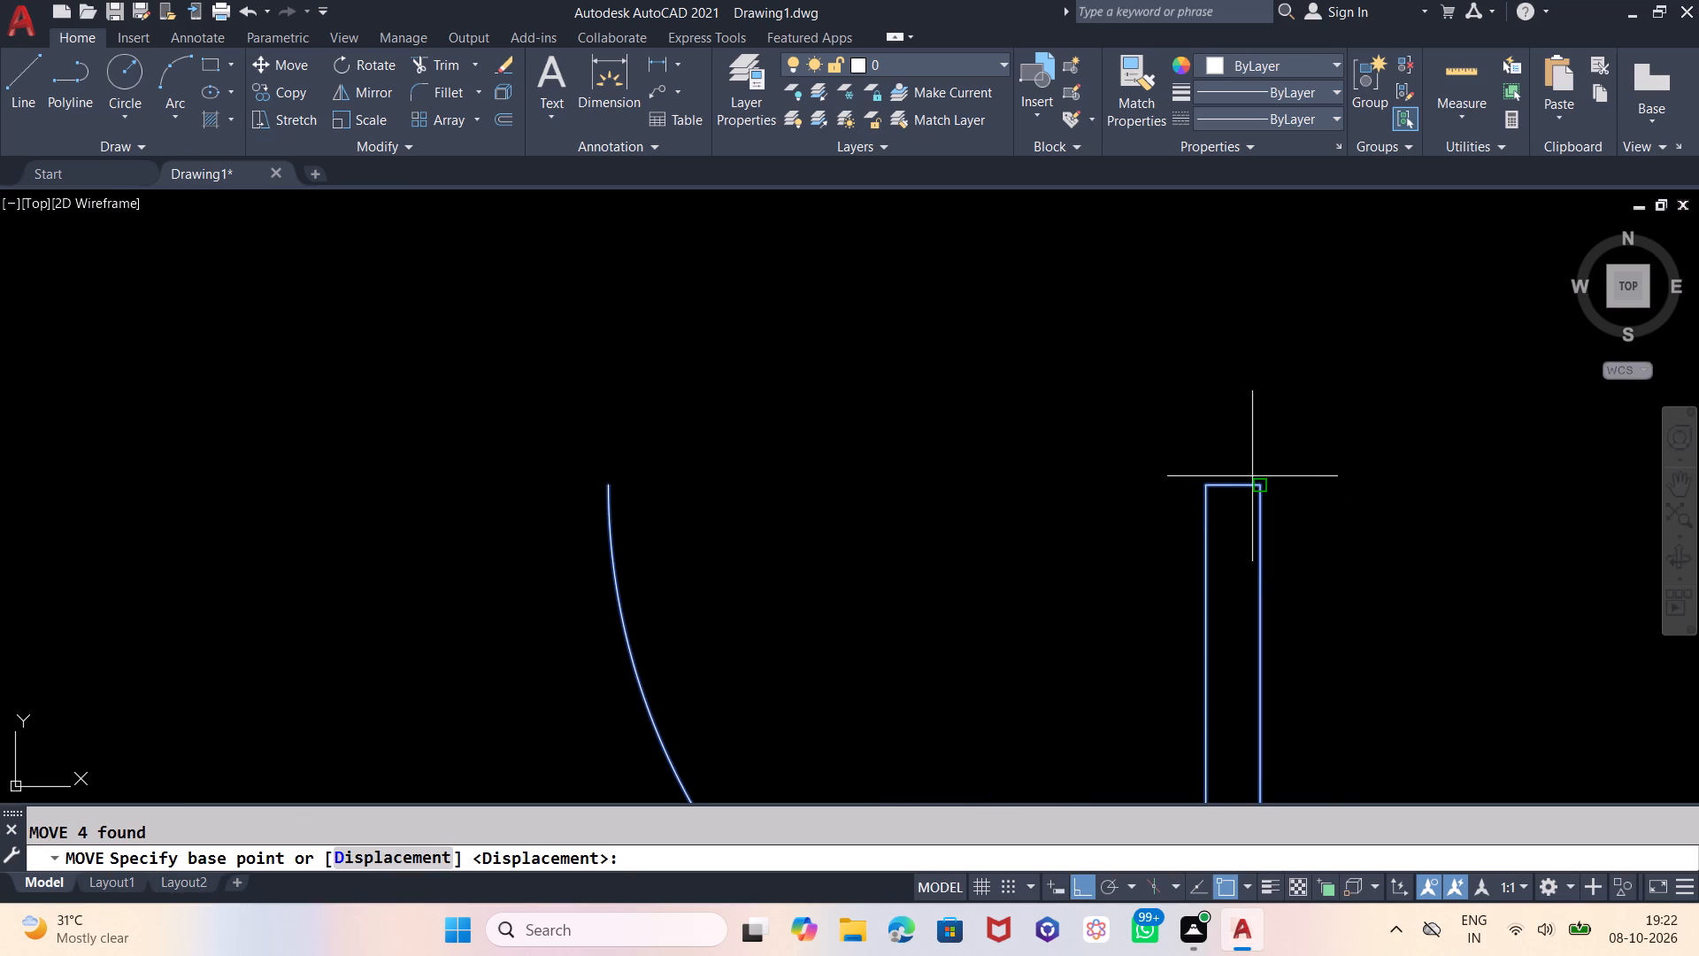
{"action": "left_click", "coordinate": [1256, 486]}
{"action": "scroll", "coordinate": [1313, 483], "scroll_direction": "down", "scroll_amount": 6}
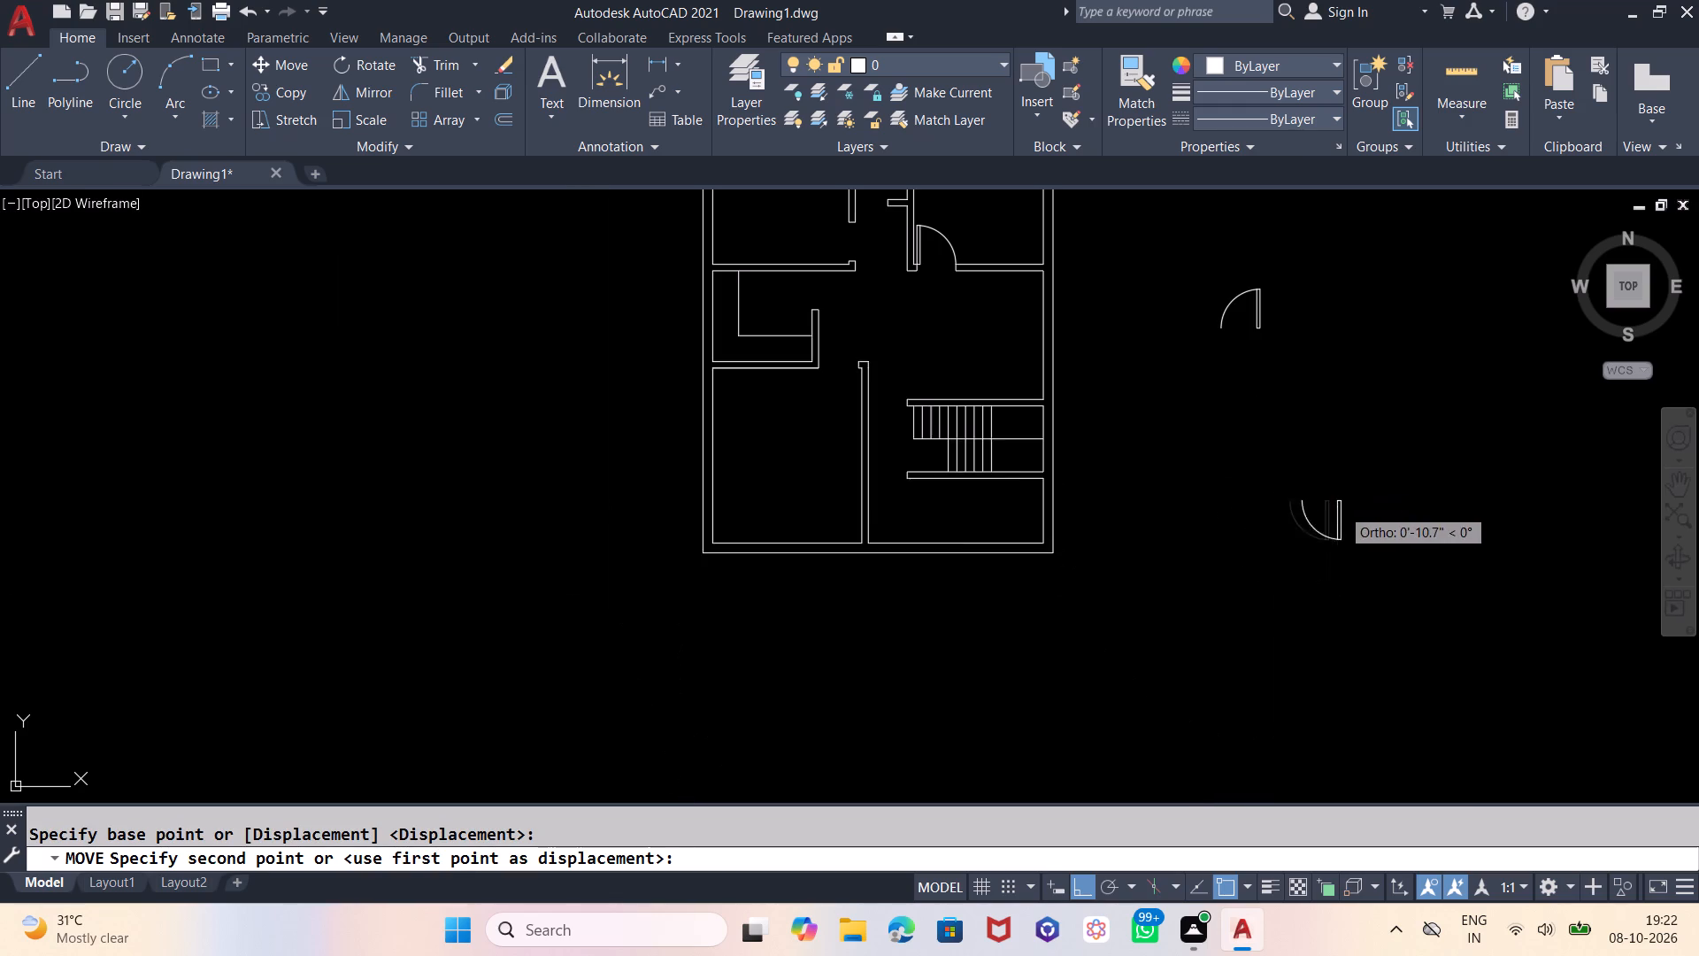
{"action": "scroll", "coordinate": [824, 357], "scroll_direction": "up", "scroll_amount": 4}
{"action": "scroll", "coordinate": [1026, 398], "scroll_direction": "up", "scroll_amount": 3}
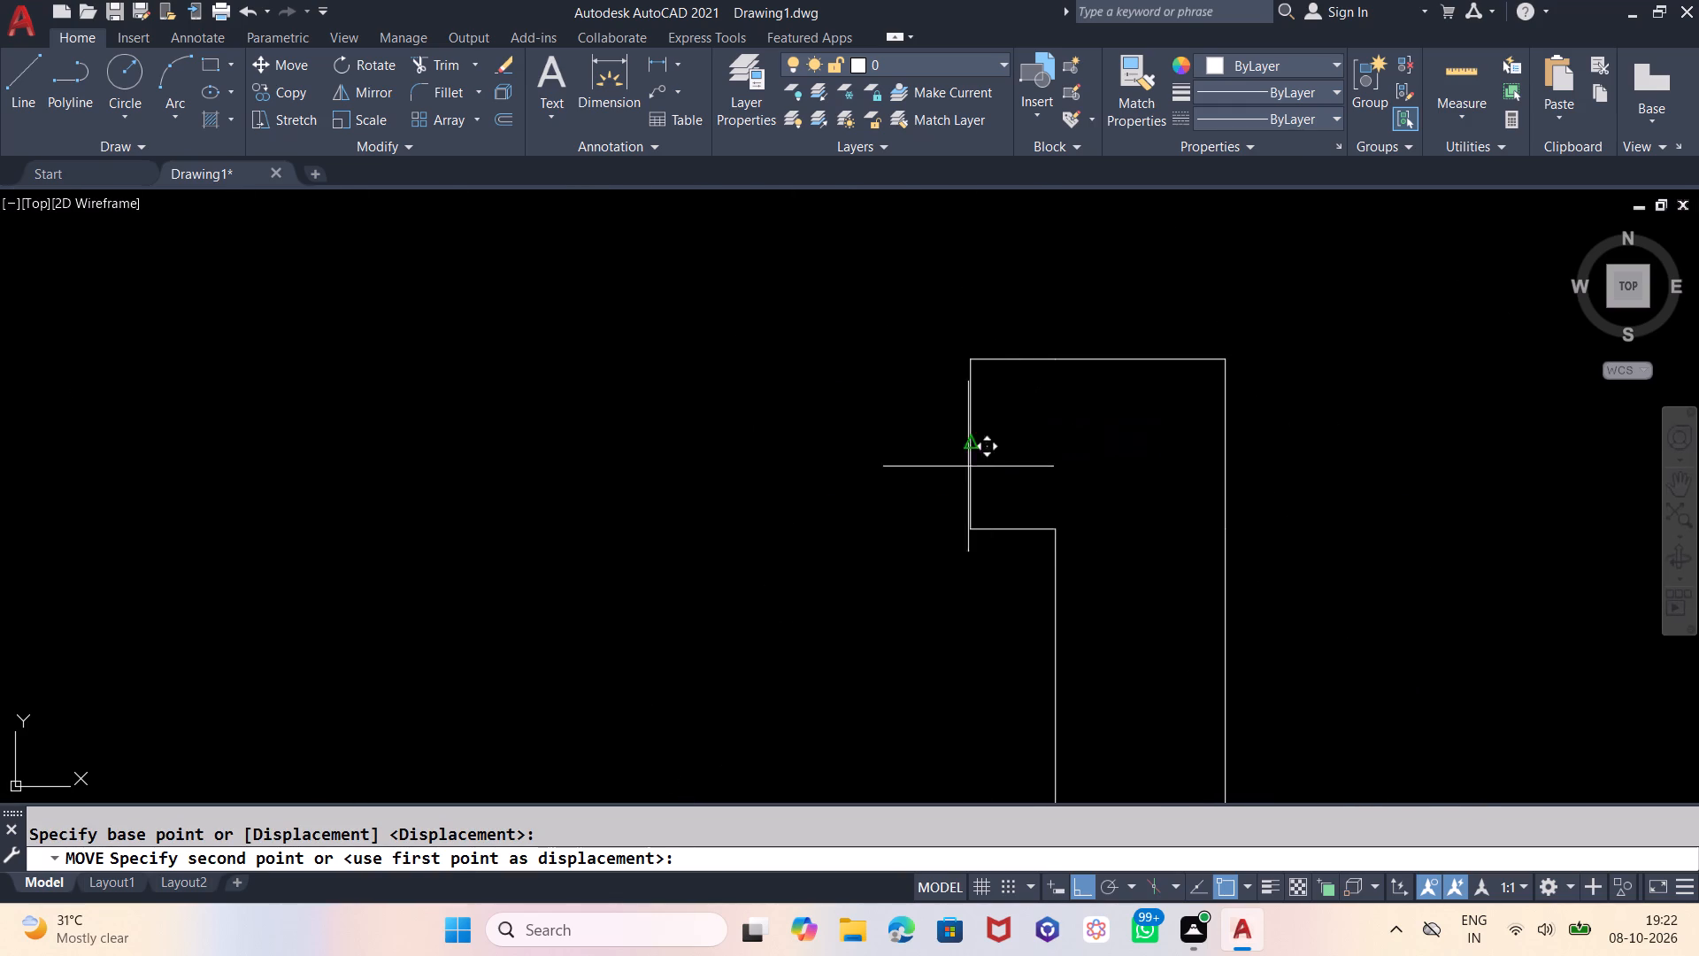
{"action": "scroll", "coordinate": [842, 553], "scroll_direction": "down", "scroll_amount": 4}
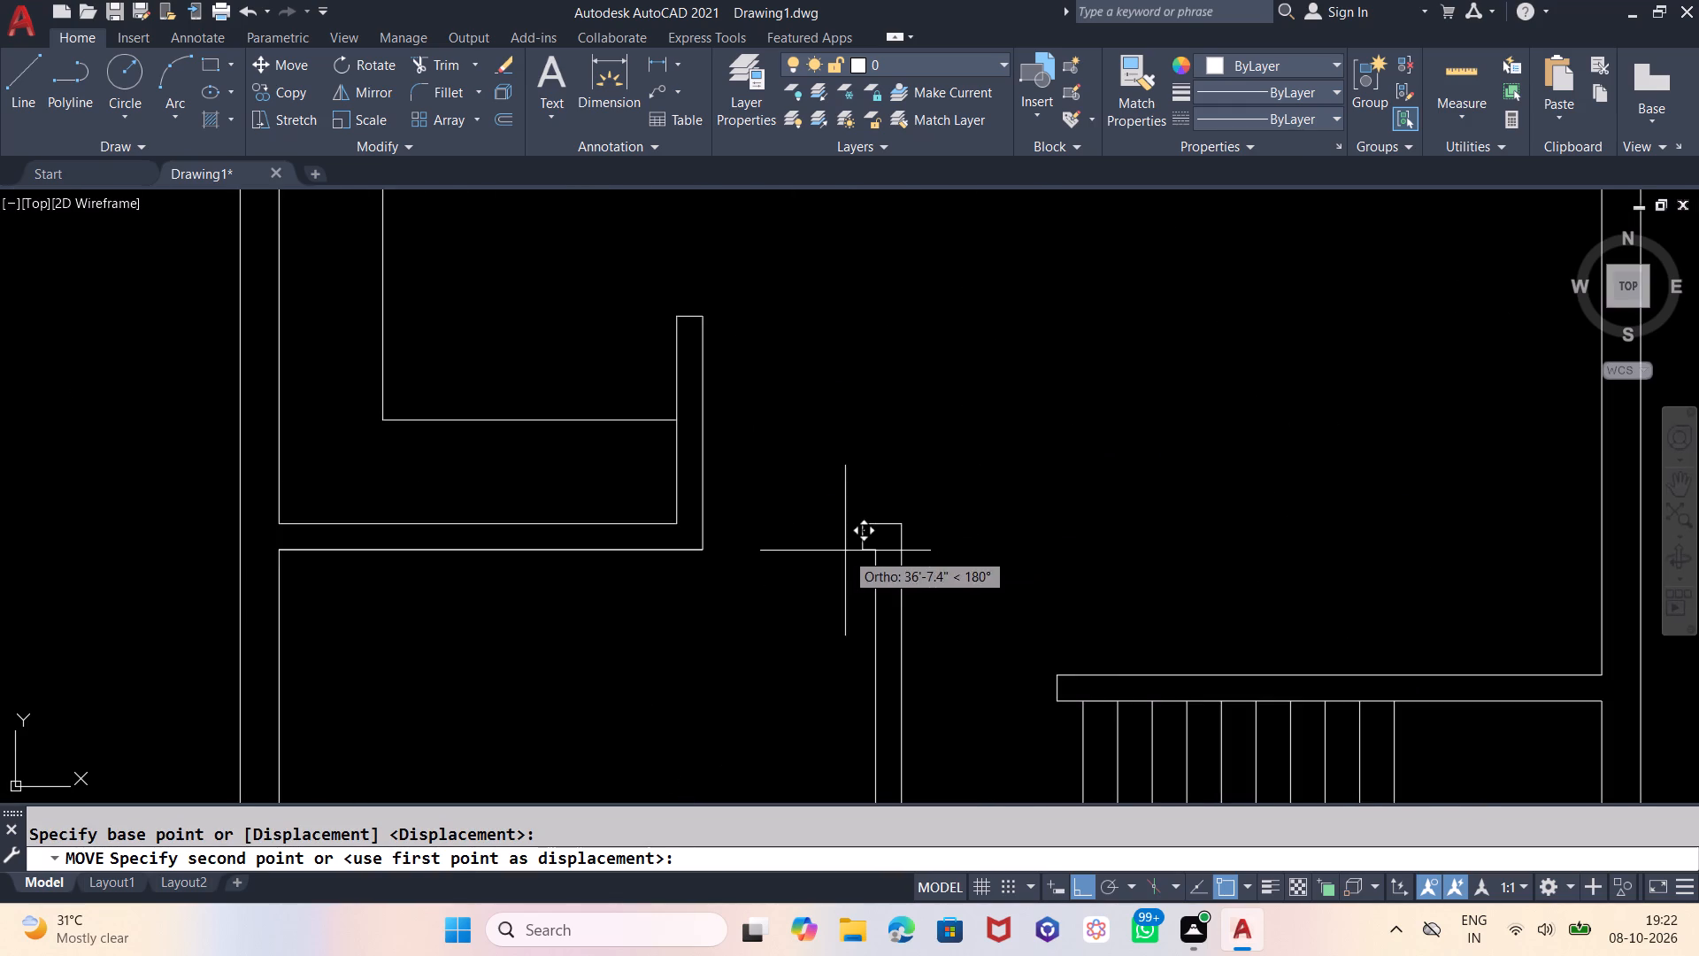
{"action": "scroll", "coordinate": [845, 551], "scroll_direction": "down", "scroll_amount": 3}
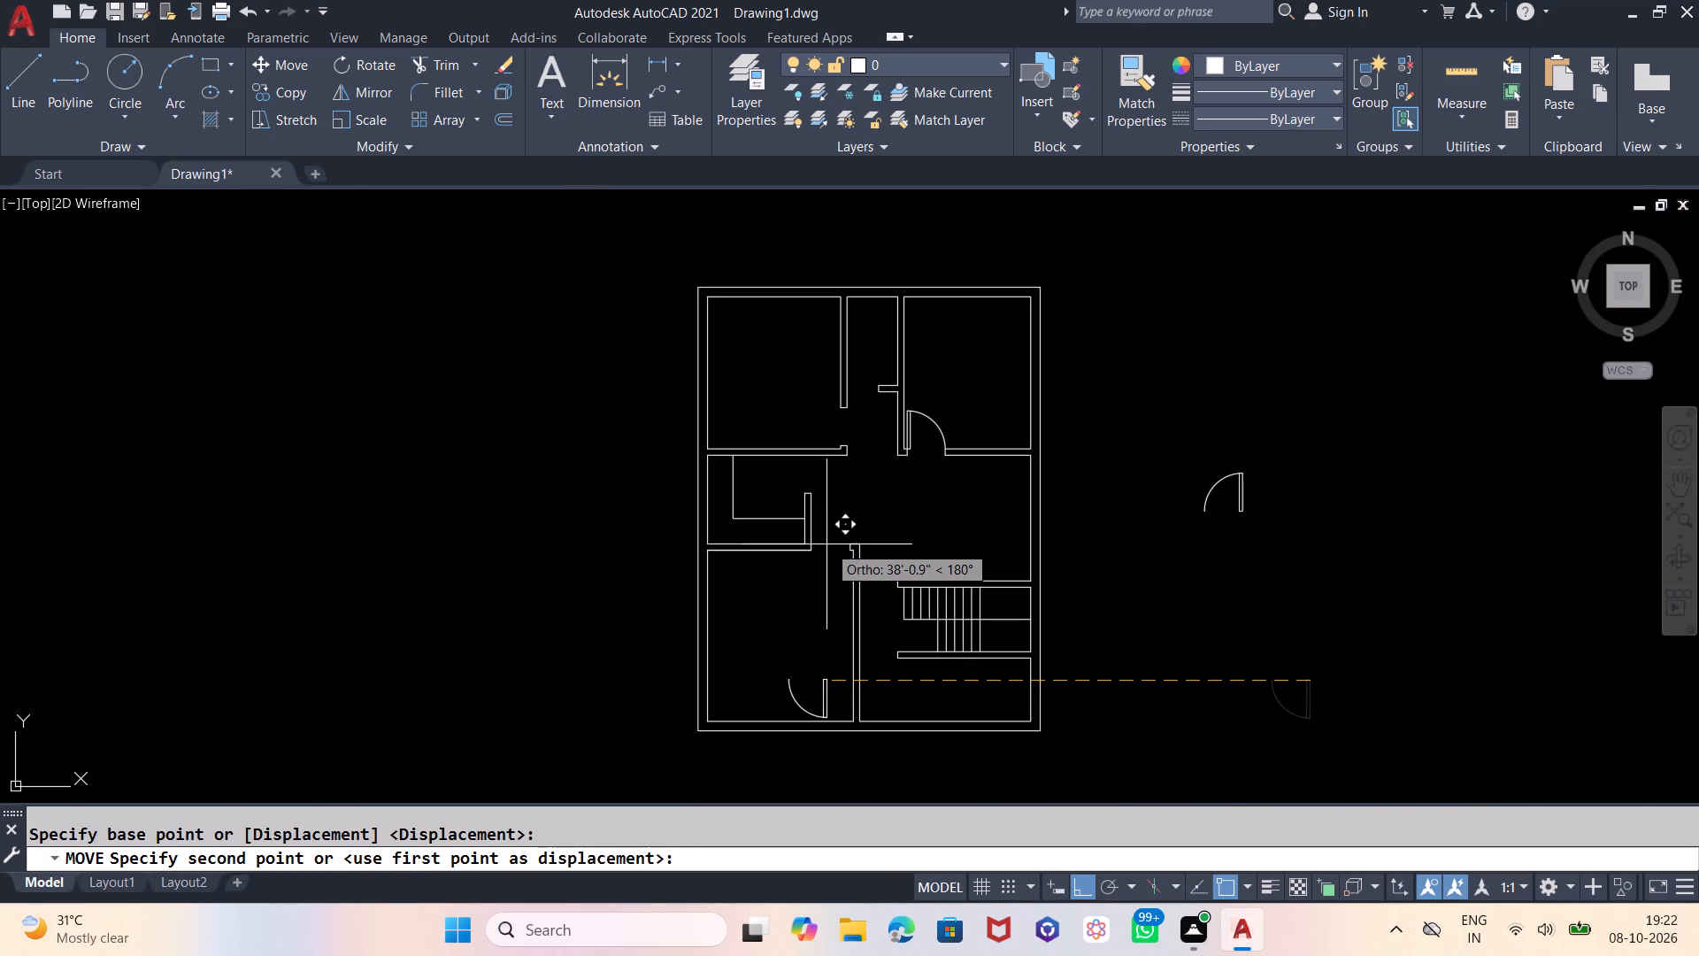
{"action": "key", "text": "F8"}
{"action": "scroll", "coordinate": [834, 549], "scroll_direction": "up", "scroll_amount": 8}
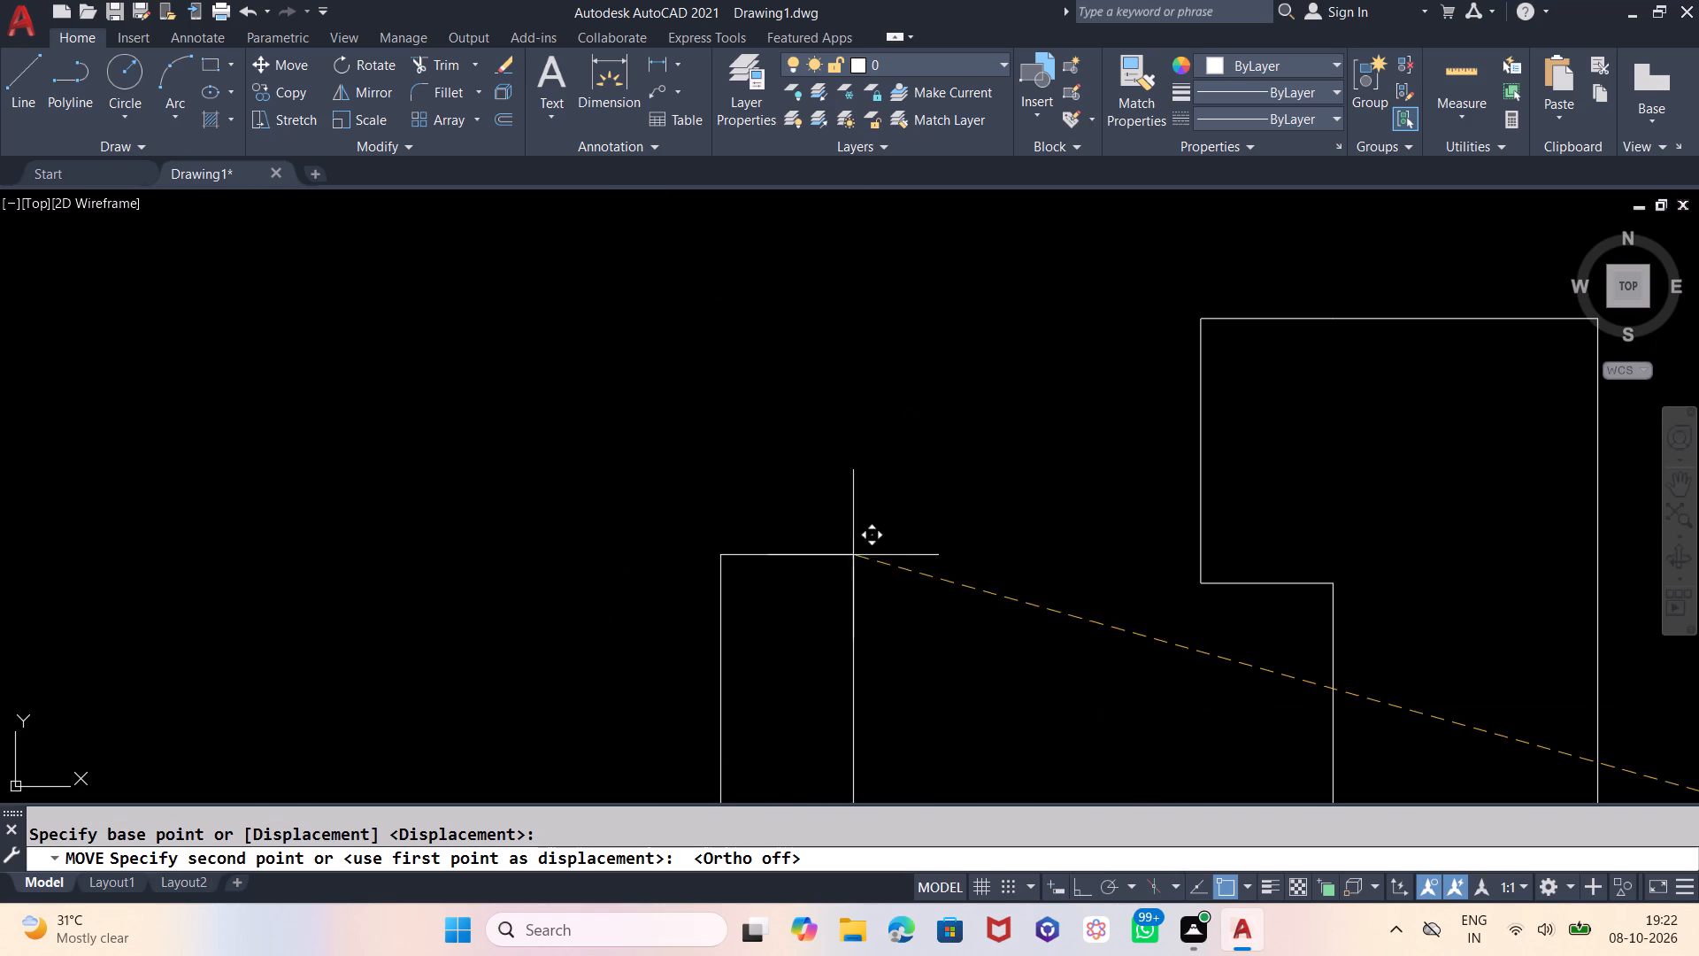
{"action": "left_click", "coordinate": [1198, 583]}
{"action": "scroll", "coordinate": [1046, 569], "scroll_direction": "down", "scroll_amount": 3}
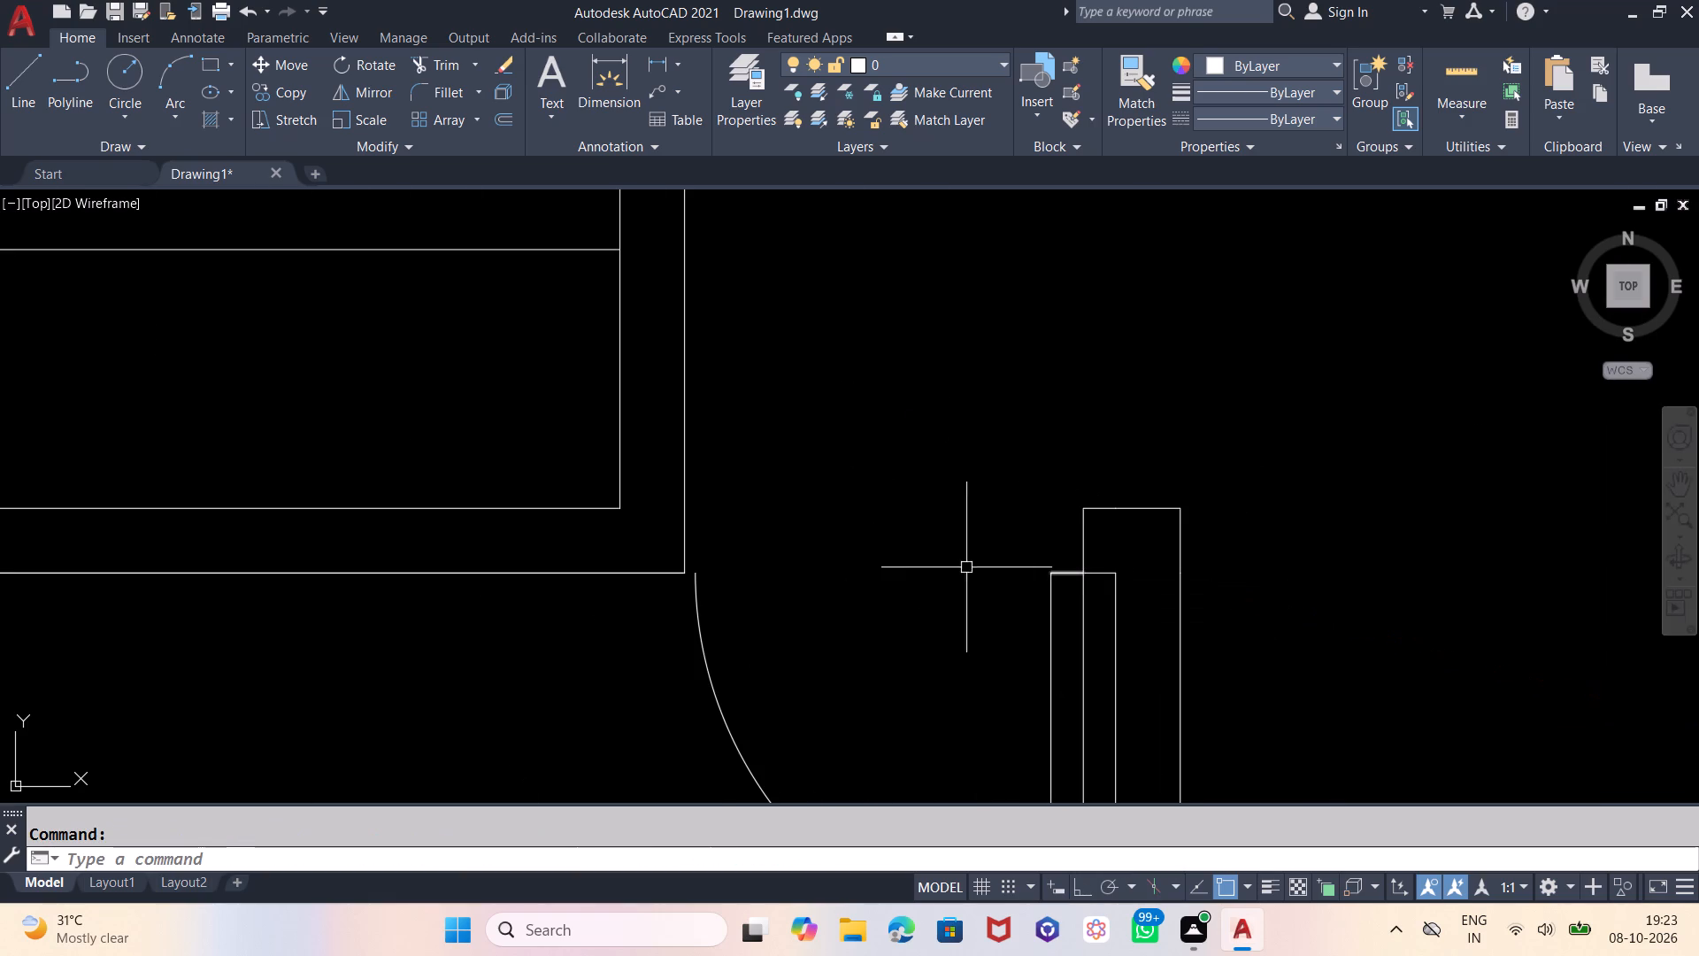
Examine the lower-left room door's fit against its wall ends and compare it with the upper-right room's door.
{"action": "scroll", "coordinate": [713, 581], "scroll_direction": "up", "scroll_amount": 4}
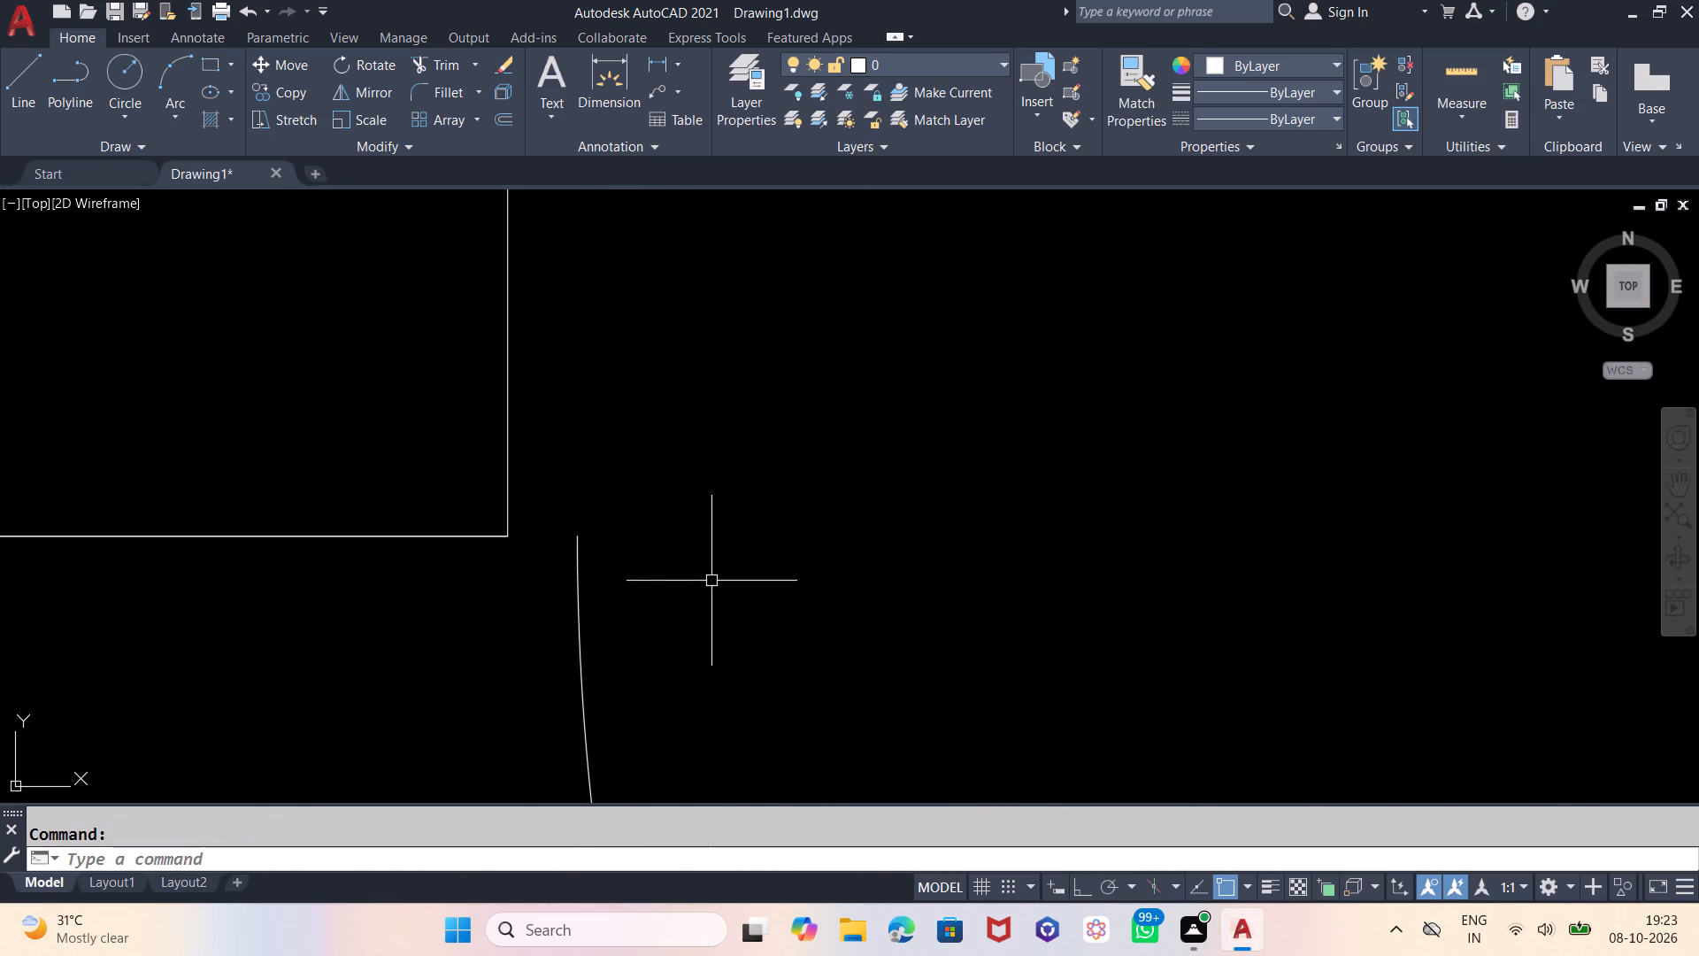
{"action": "scroll", "coordinate": [711, 581], "scroll_direction": "down", "scroll_amount": 2}
{"action": "scroll", "coordinate": [860, 622], "scroll_direction": "down", "scroll_amount": 1}
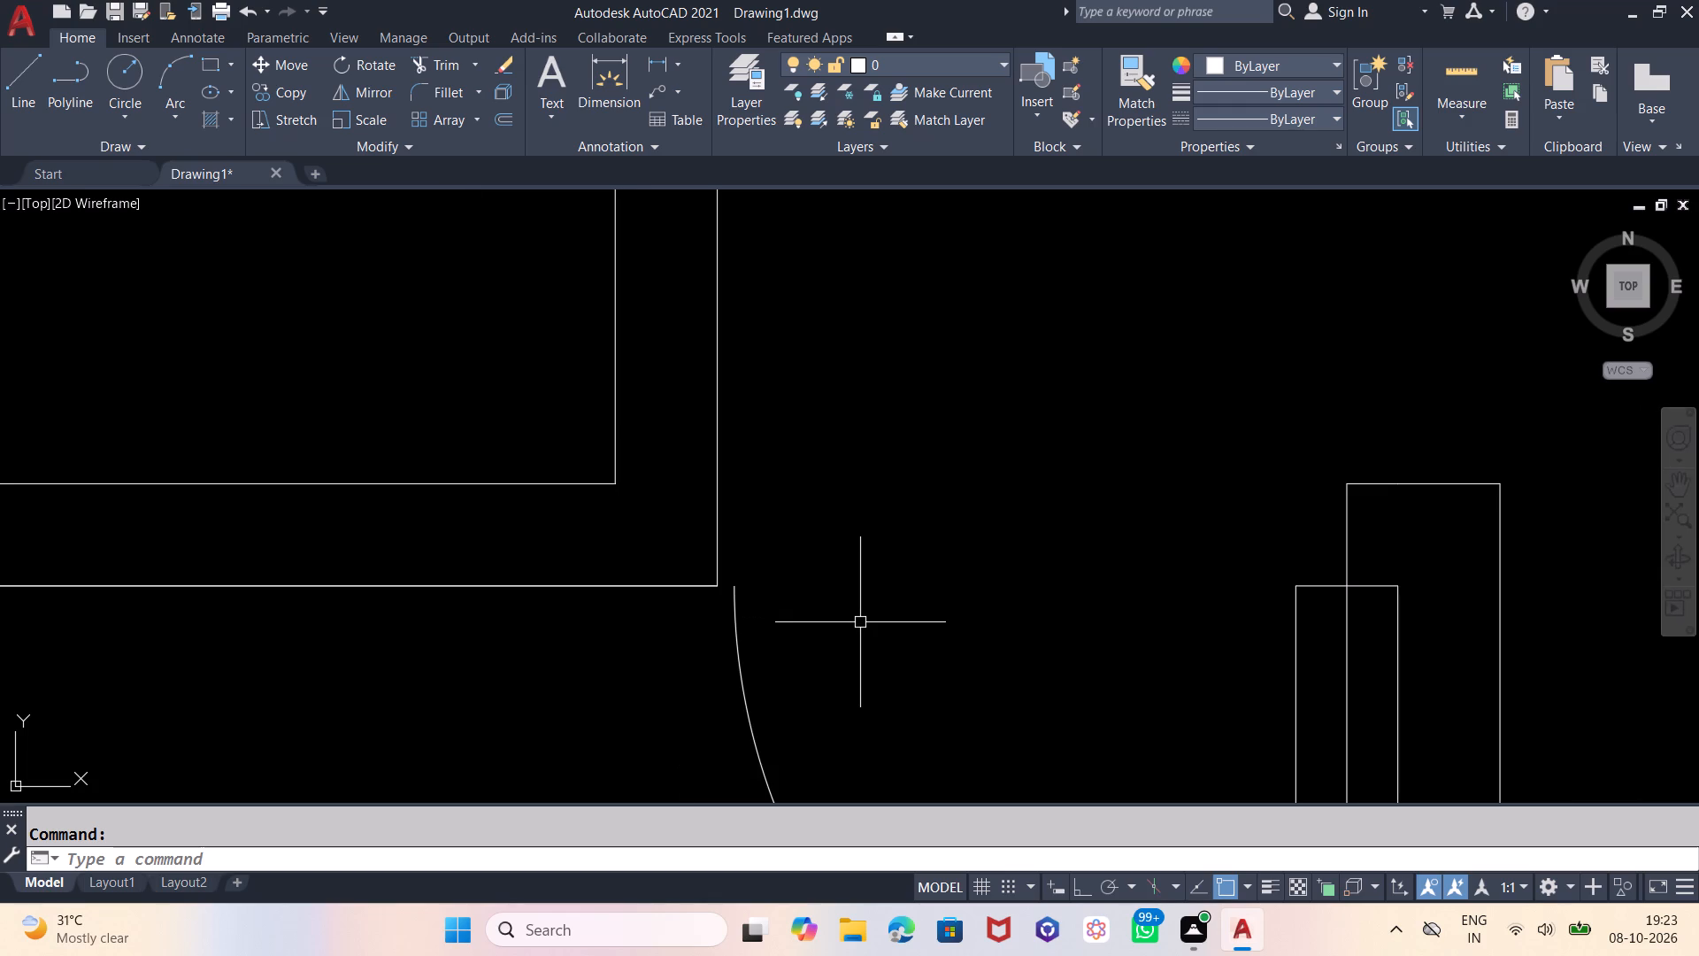
{"action": "scroll", "coordinate": [851, 555], "scroll_direction": "down", "scroll_amount": 3}
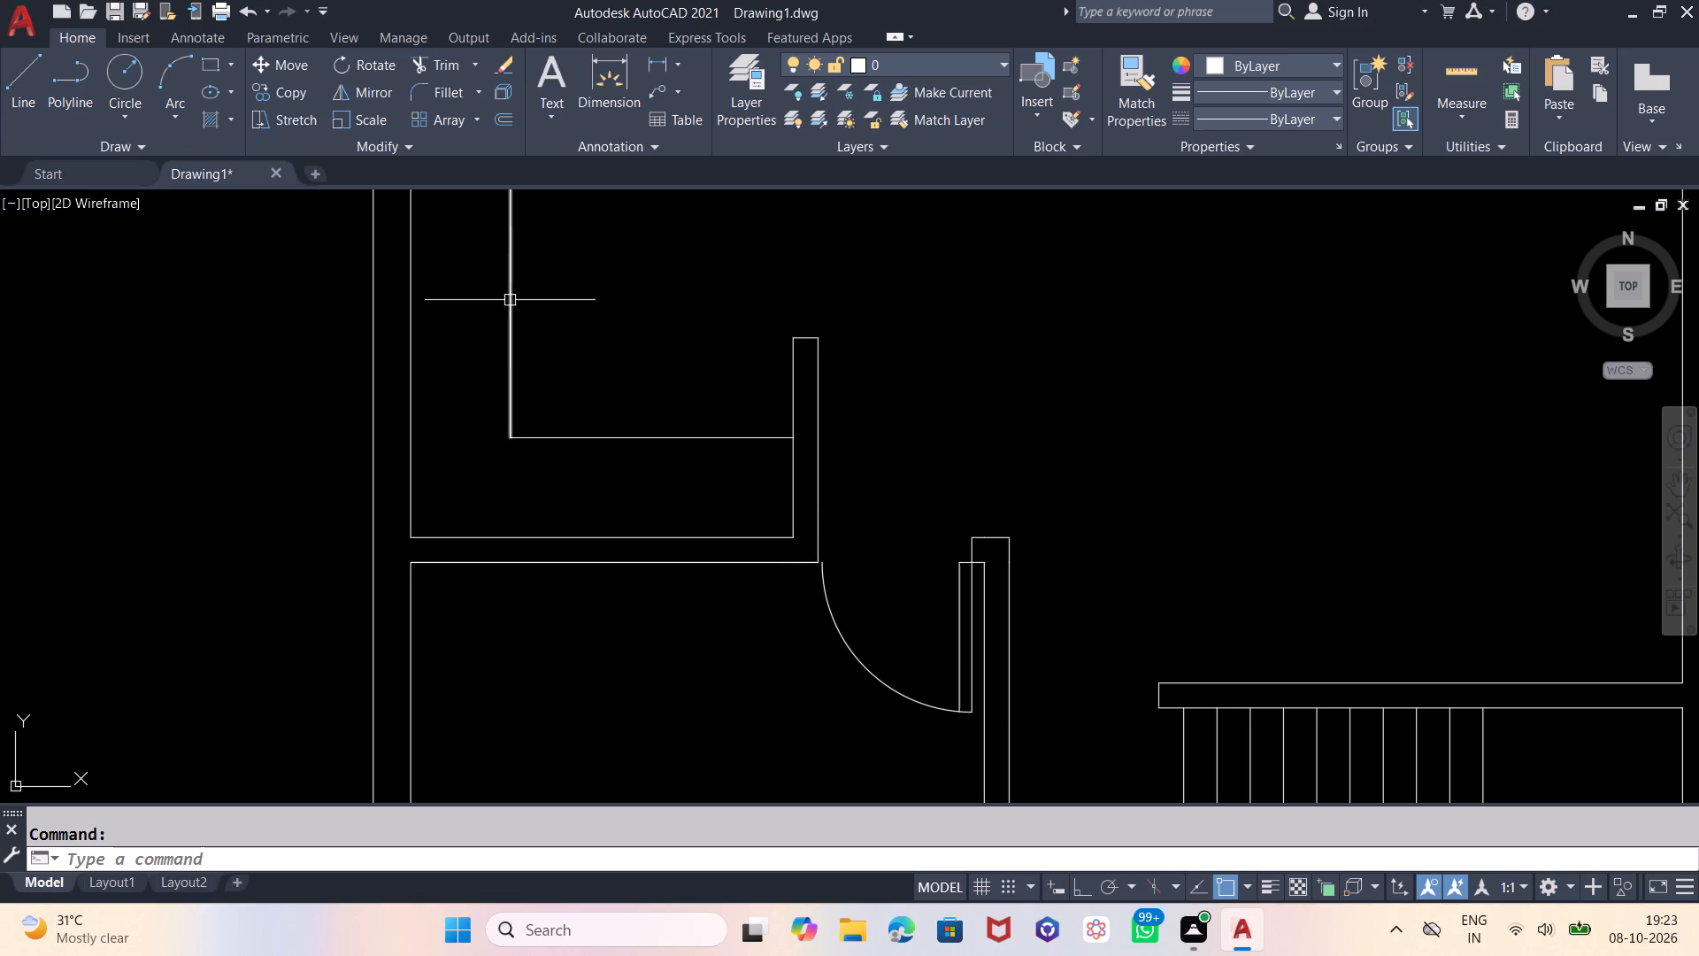
{"action": "scroll", "coordinate": [717, 709], "scroll_direction": "down", "scroll_amount": 3}
{"action": "scroll", "coordinate": [833, 559], "scroll_direction": "up", "scroll_amount": 5}
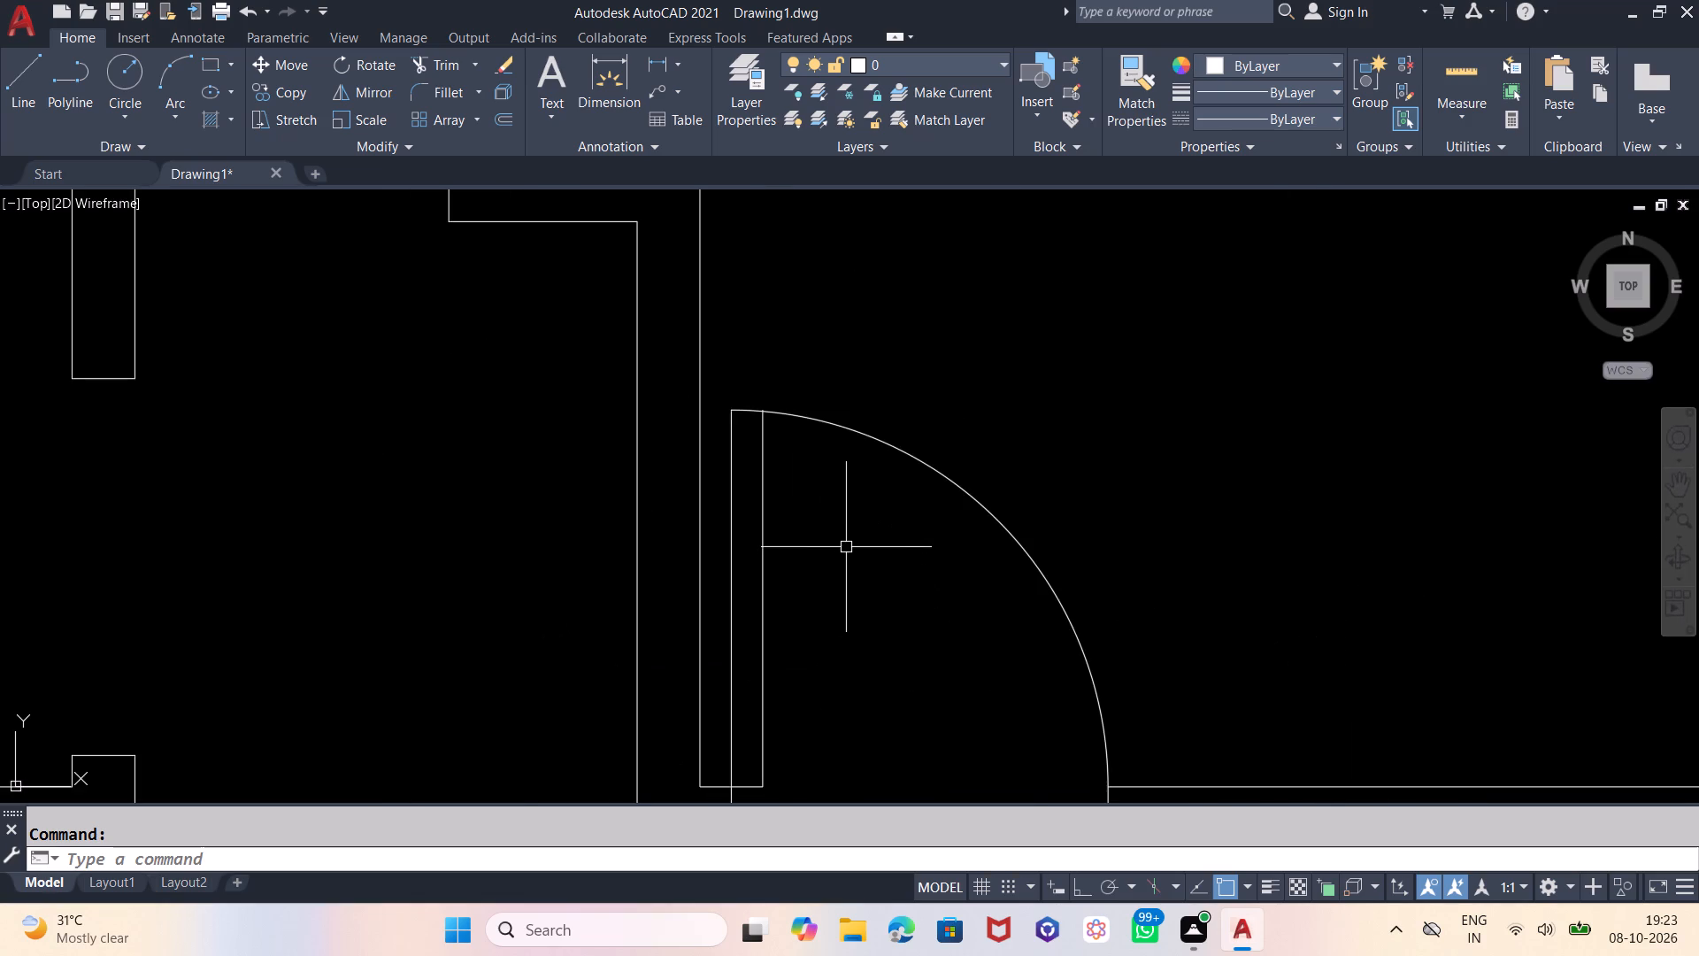
{"action": "scroll", "coordinate": [814, 451], "scroll_direction": "down", "scroll_amount": 2}
{"action": "scroll", "coordinate": [958, 614], "scroll_direction": "up", "scroll_amount": 3}
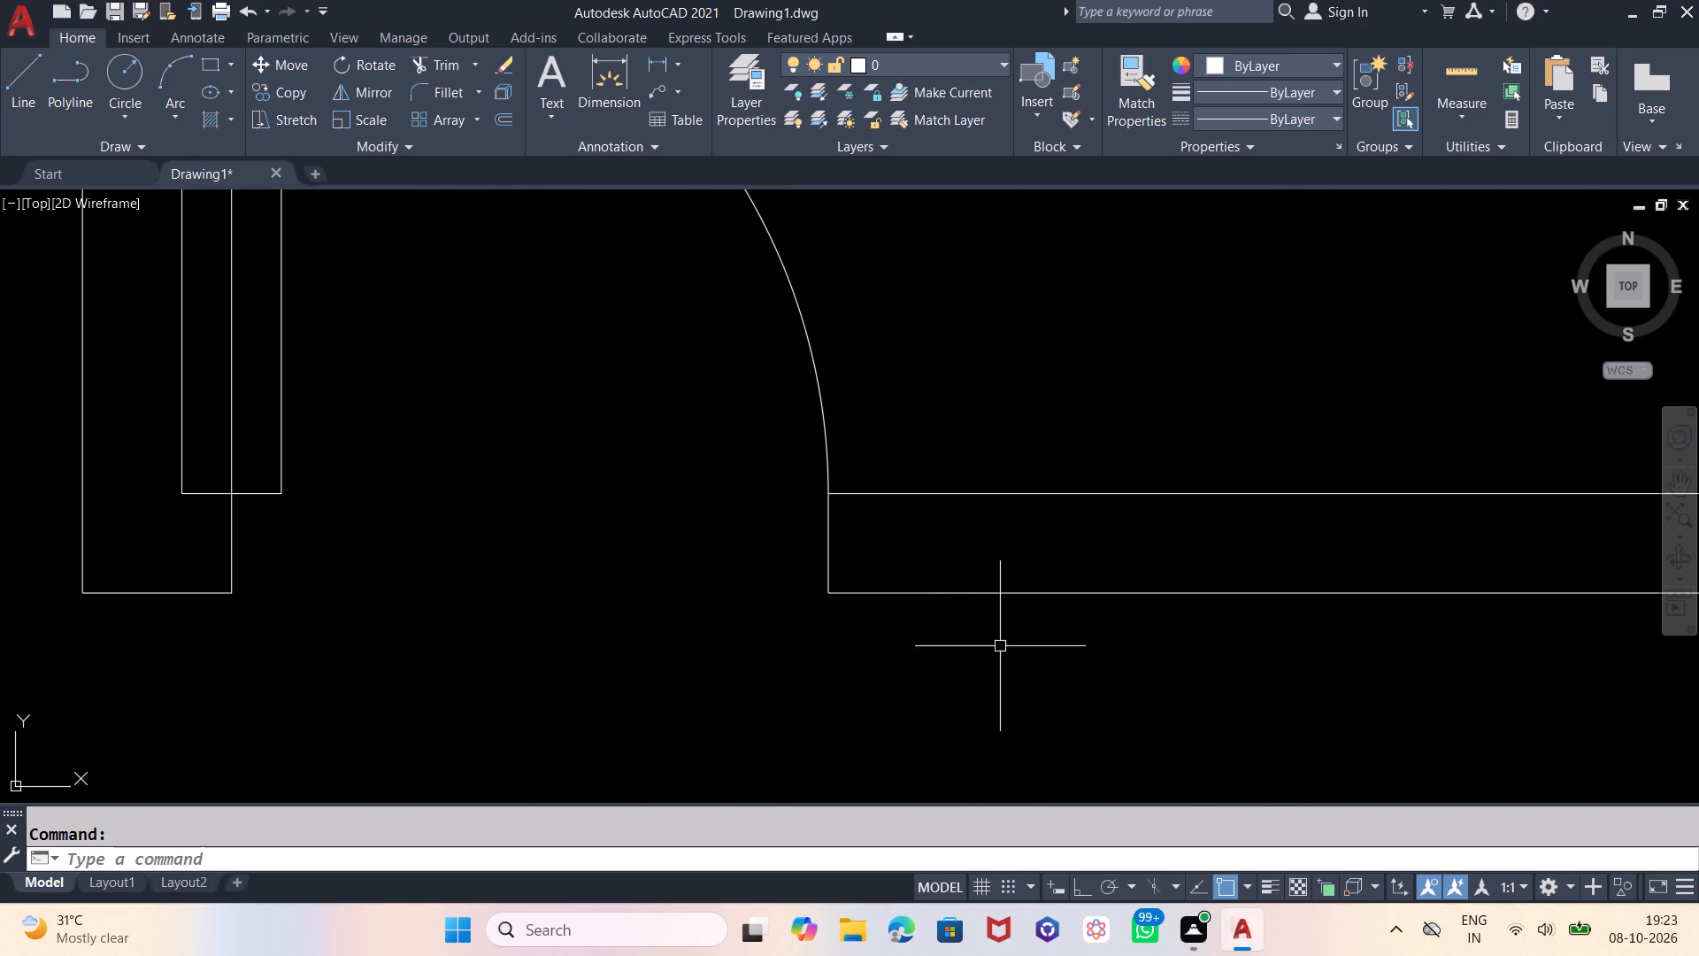
{"action": "scroll", "coordinate": [1083, 658], "scroll_direction": "down", "scroll_amount": 2}
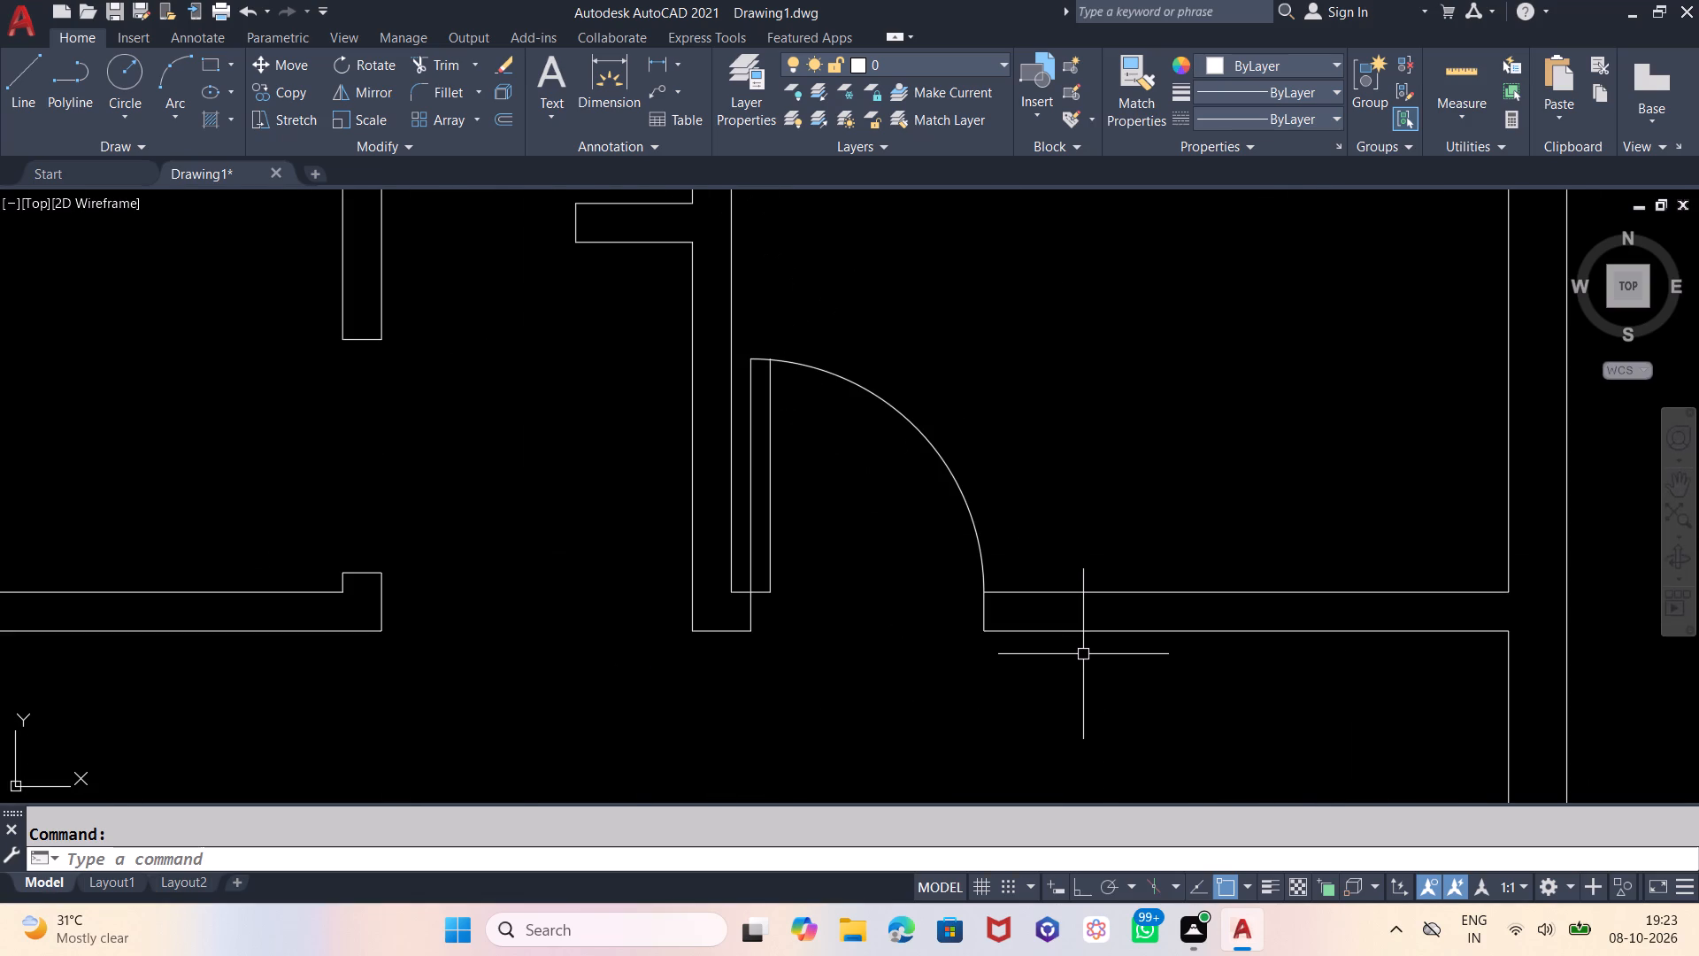
{"action": "scroll", "coordinate": [859, 618], "scroll_direction": "down", "scroll_amount": 2}
{"action": "scroll", "coordinate": [788, 533], "scroll_direction": "down", "scroll_amount": 2}
{"action": "scroll", "coordinate": [731, 676], "scroll_direction": "up", "scroll_amount": 2}
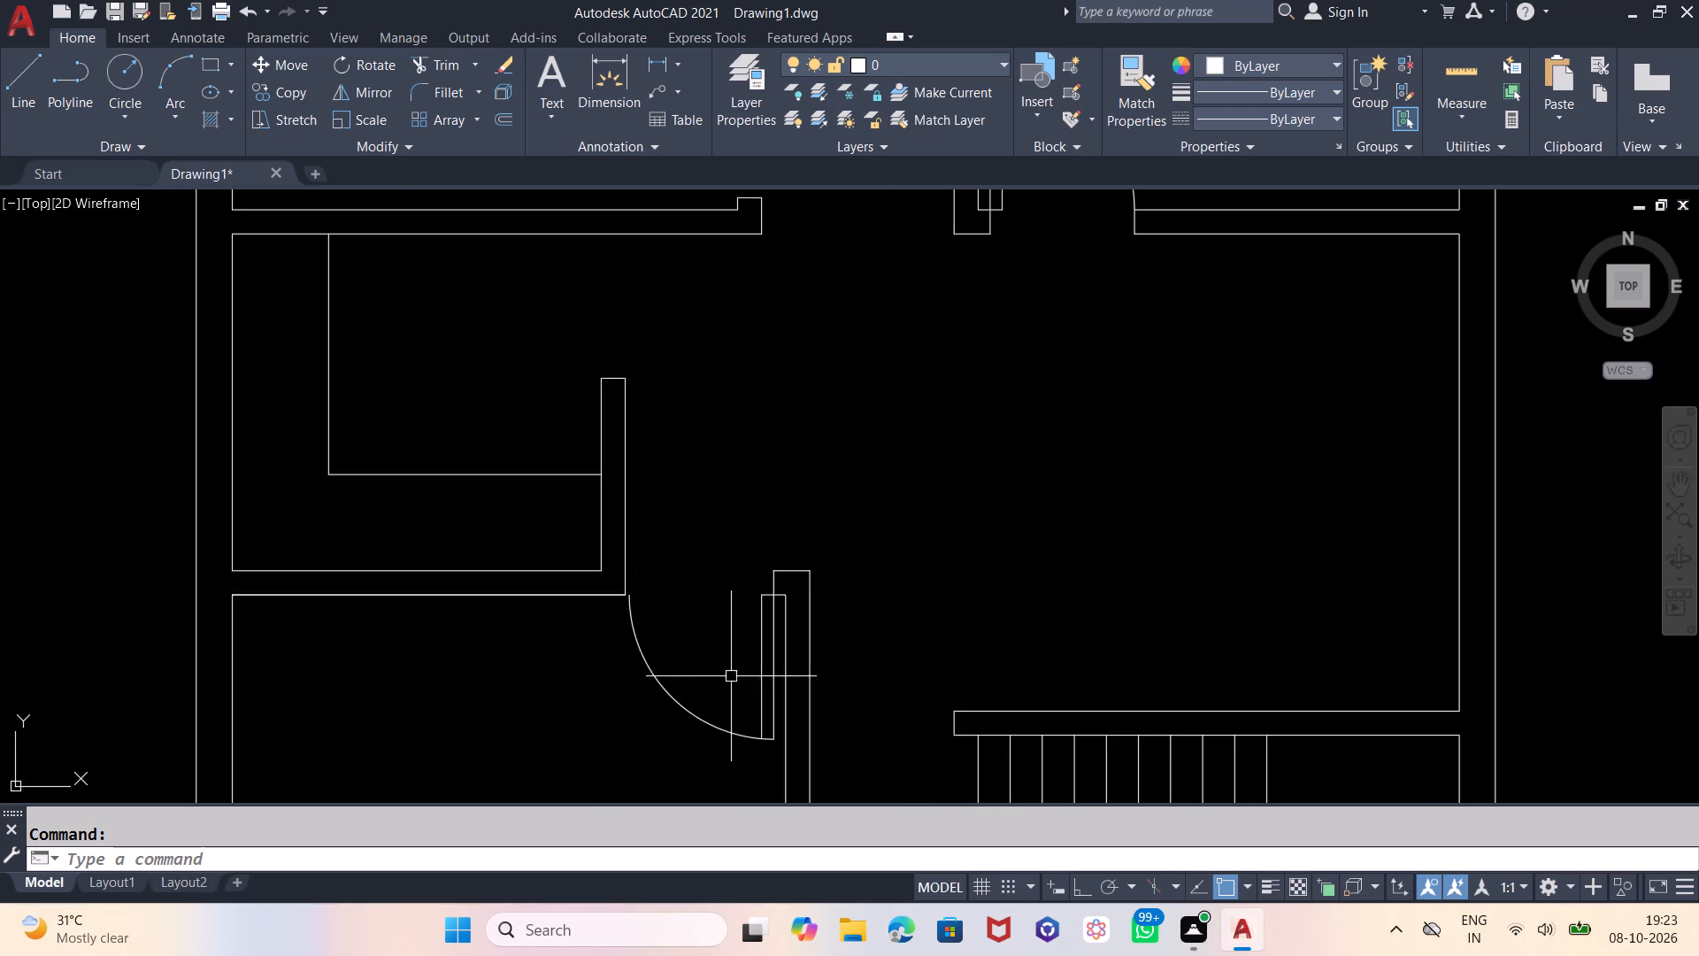
{"action": "scroll", "coordinate": [731, 676], "scroll_direction": "up", "scroll_amount": 2}
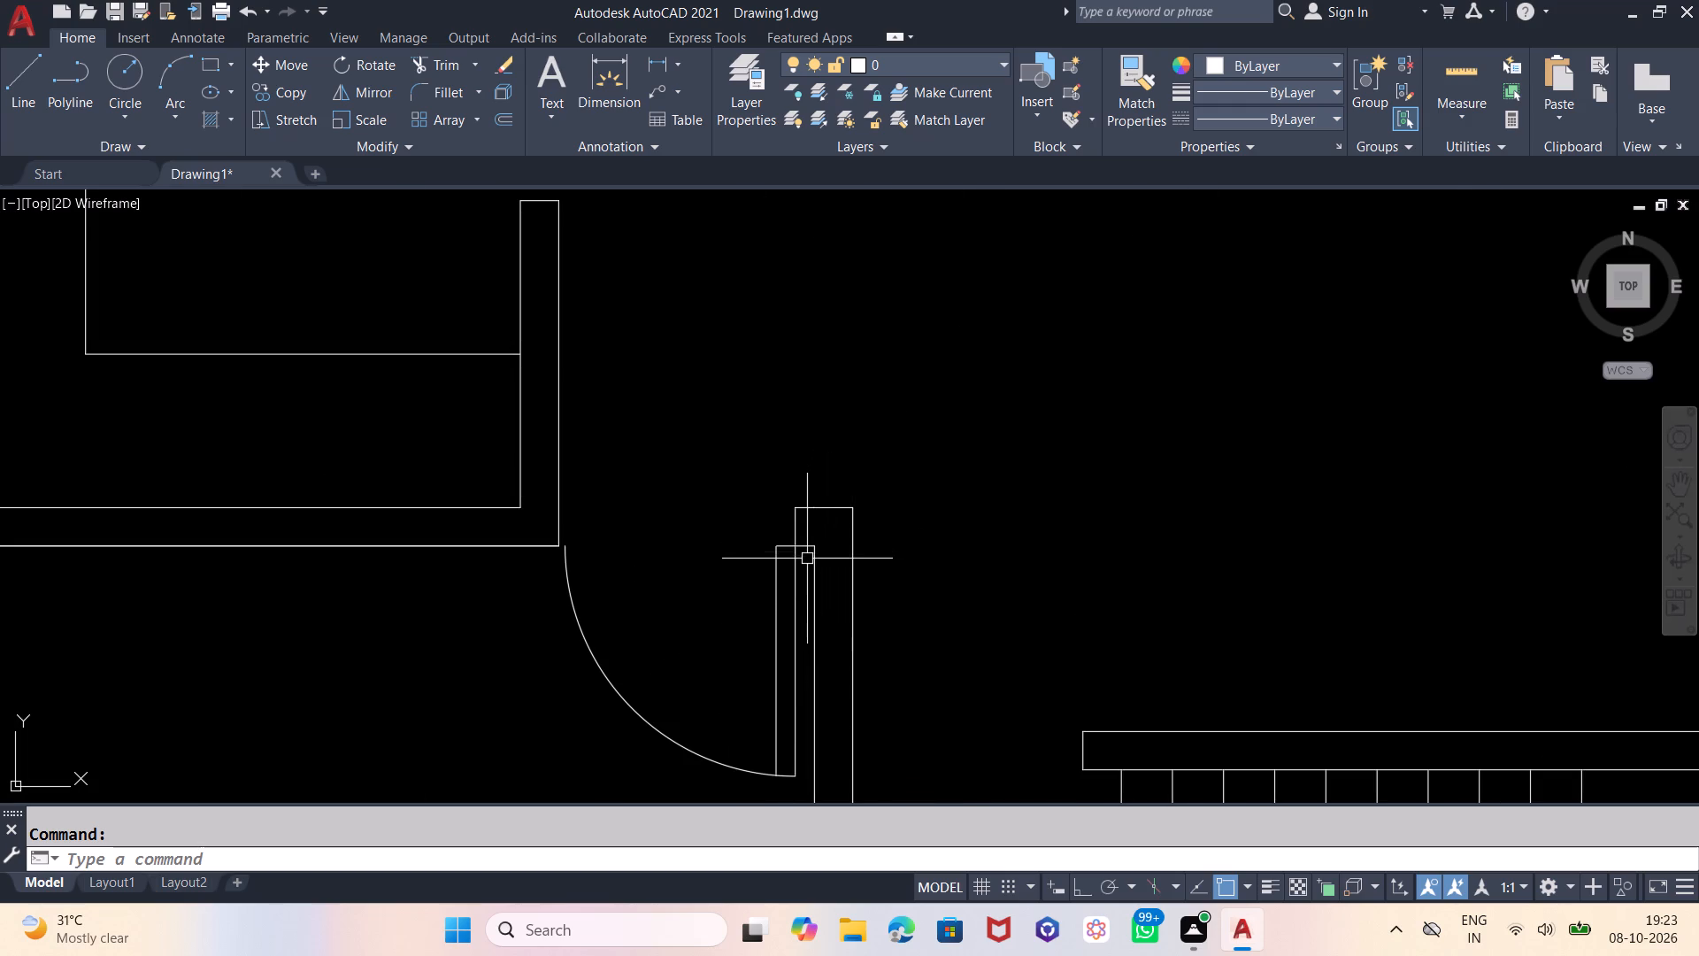
{"action": "scroll", "coordinate": [807, 561], "scroll_direction": "up", "scroll_amount": 1}
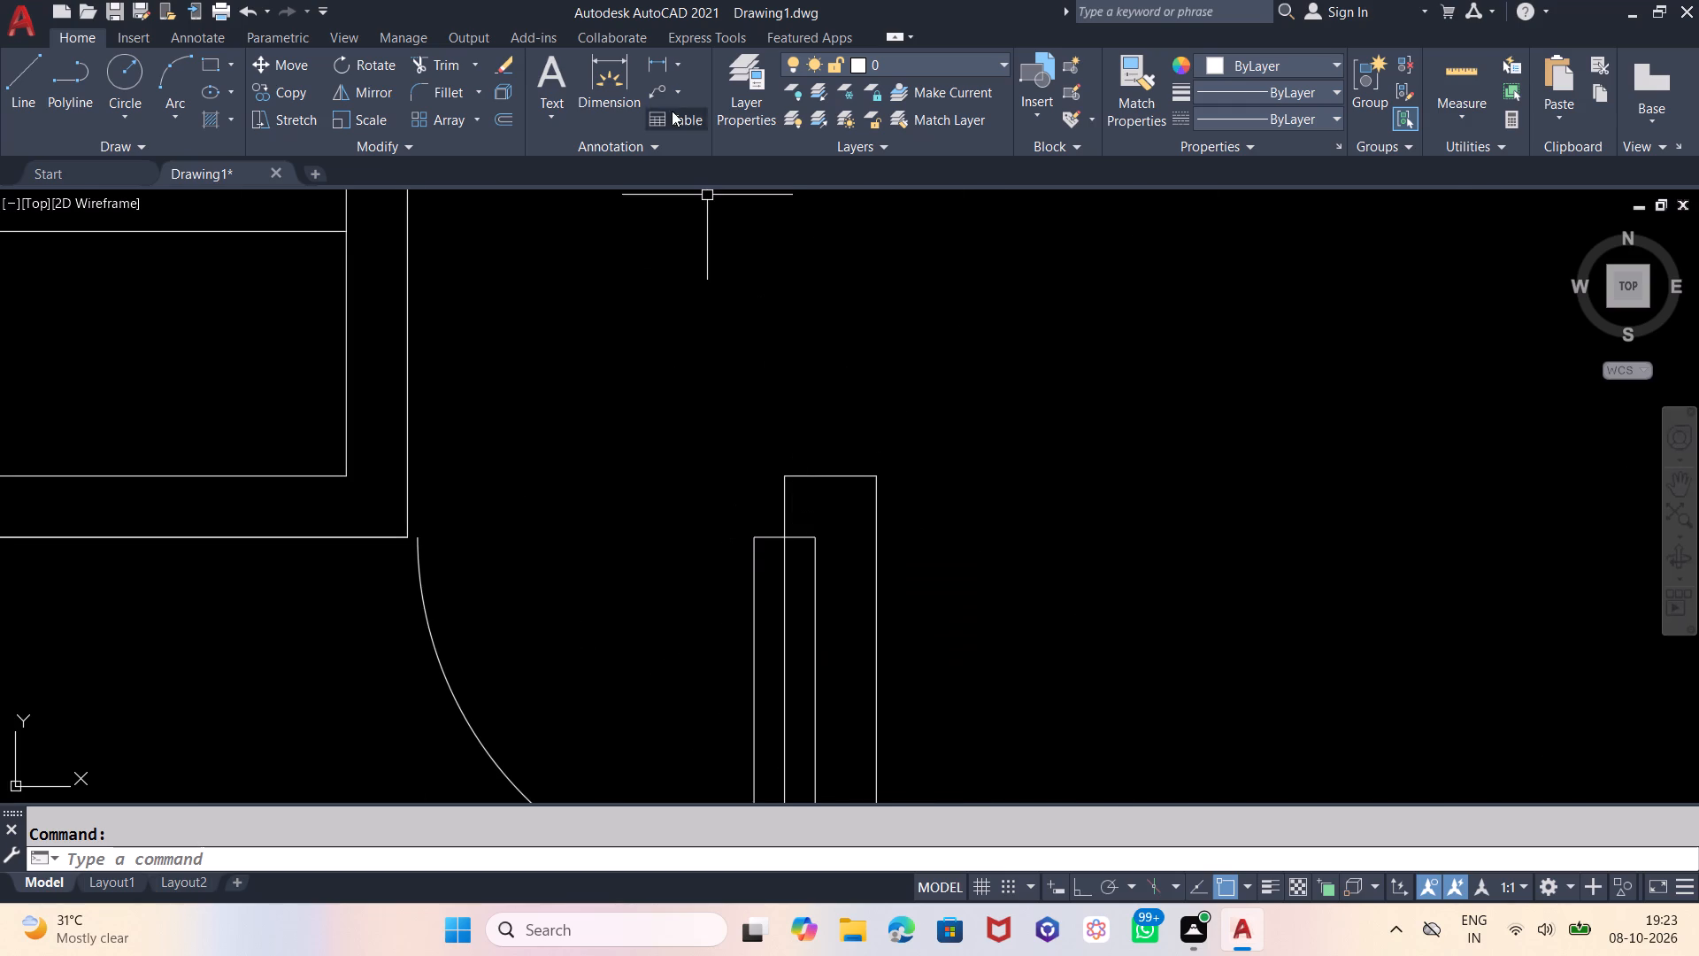
Measure the wall-end notch's horizontal width beside the lower-left room's door with a trial dimension.
{"action": "left_click", "coordinate": [620, 71]}
{"action": "scroll", "coordinate": [764, 520], "scroll_direction": "up", "scroll_amount": 3}
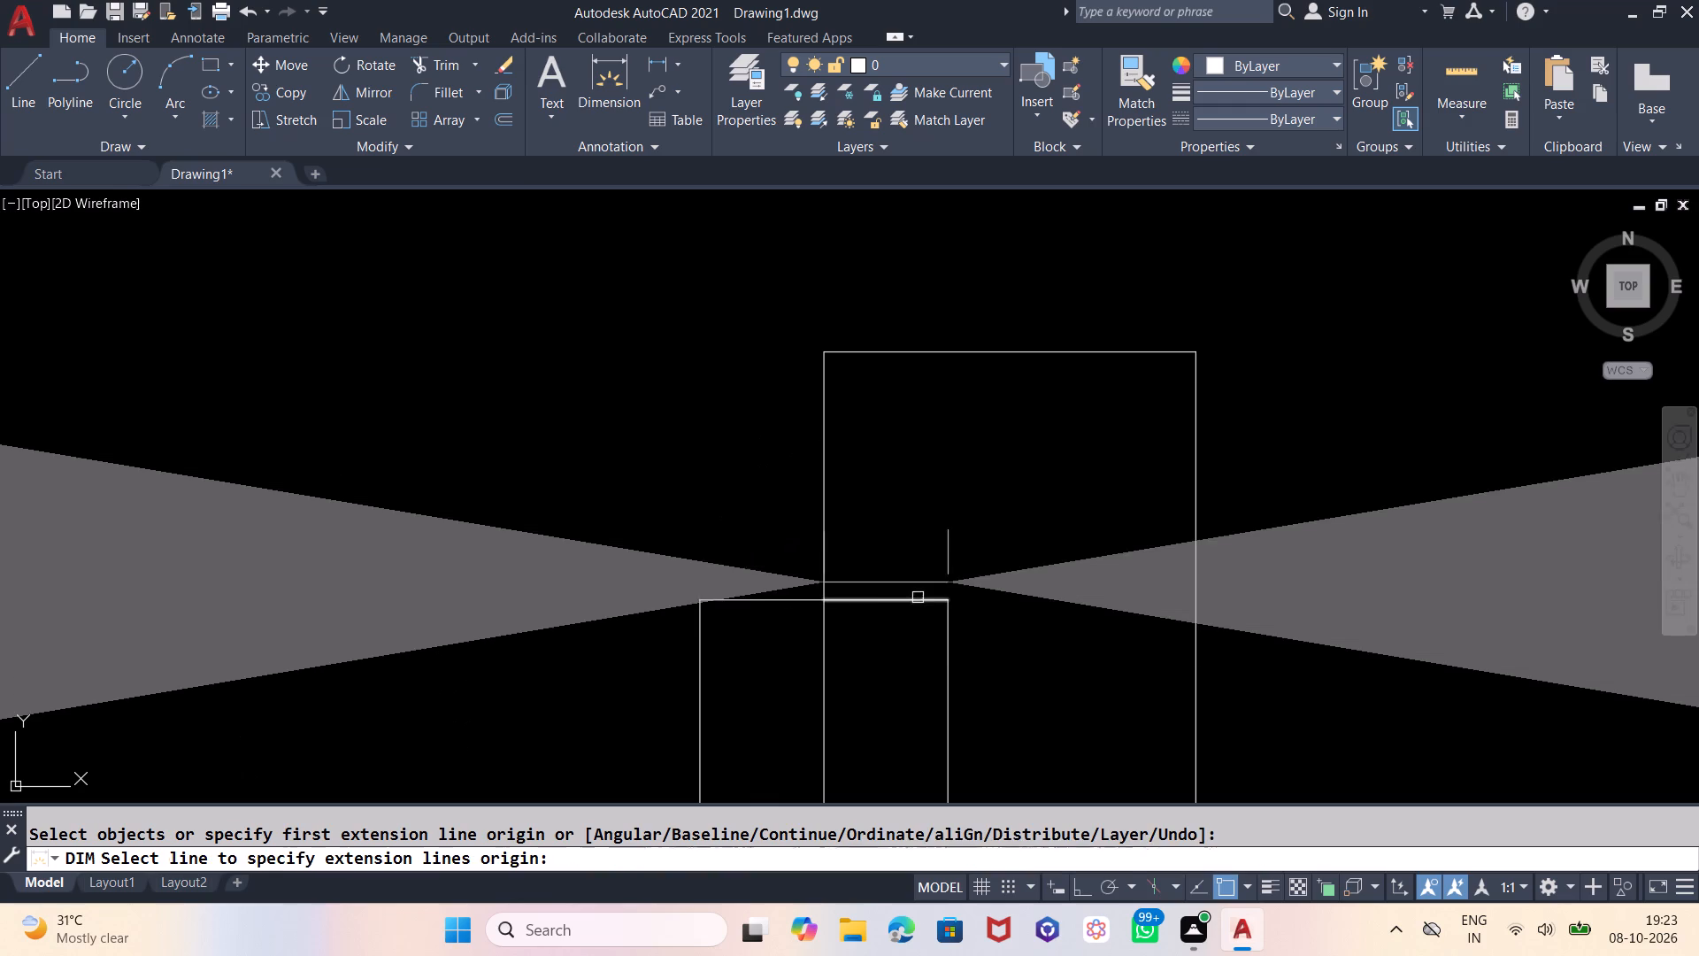
{"action": "left_click", "coordinate": [943, 602]}
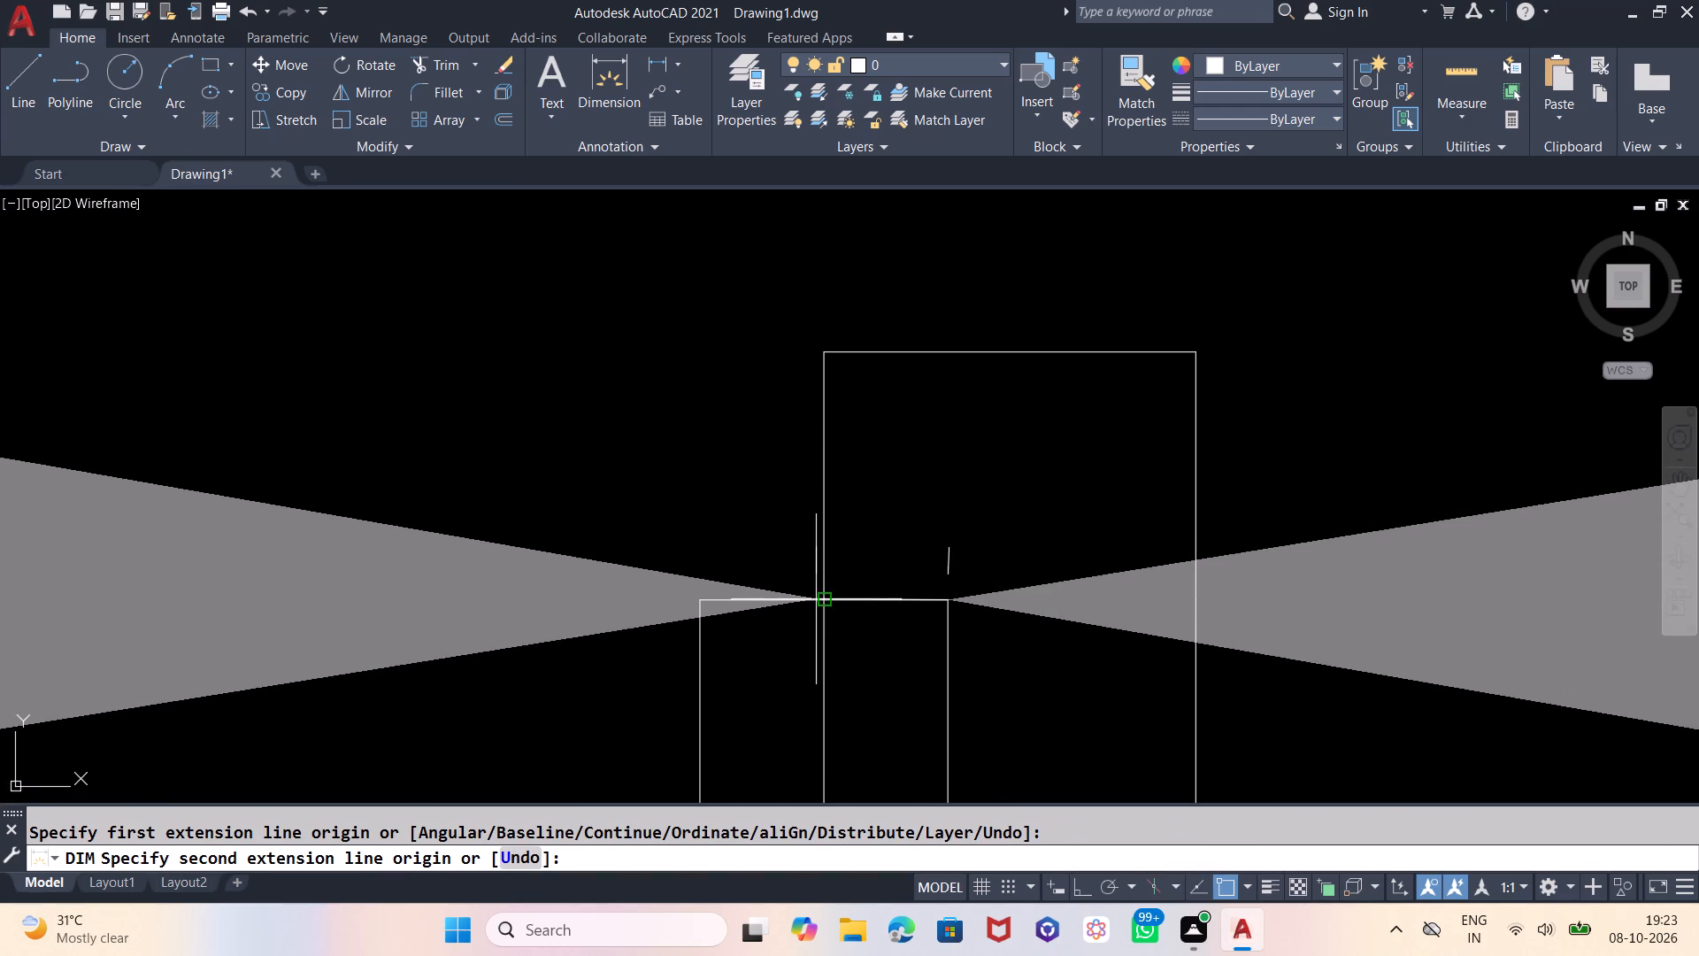
{"action": "left_click", "coordinate": [825, 601]}
{"action": "scroll", "coordinate": [825, 543], "scroll_direction": "down", "scroll_amount": 5}
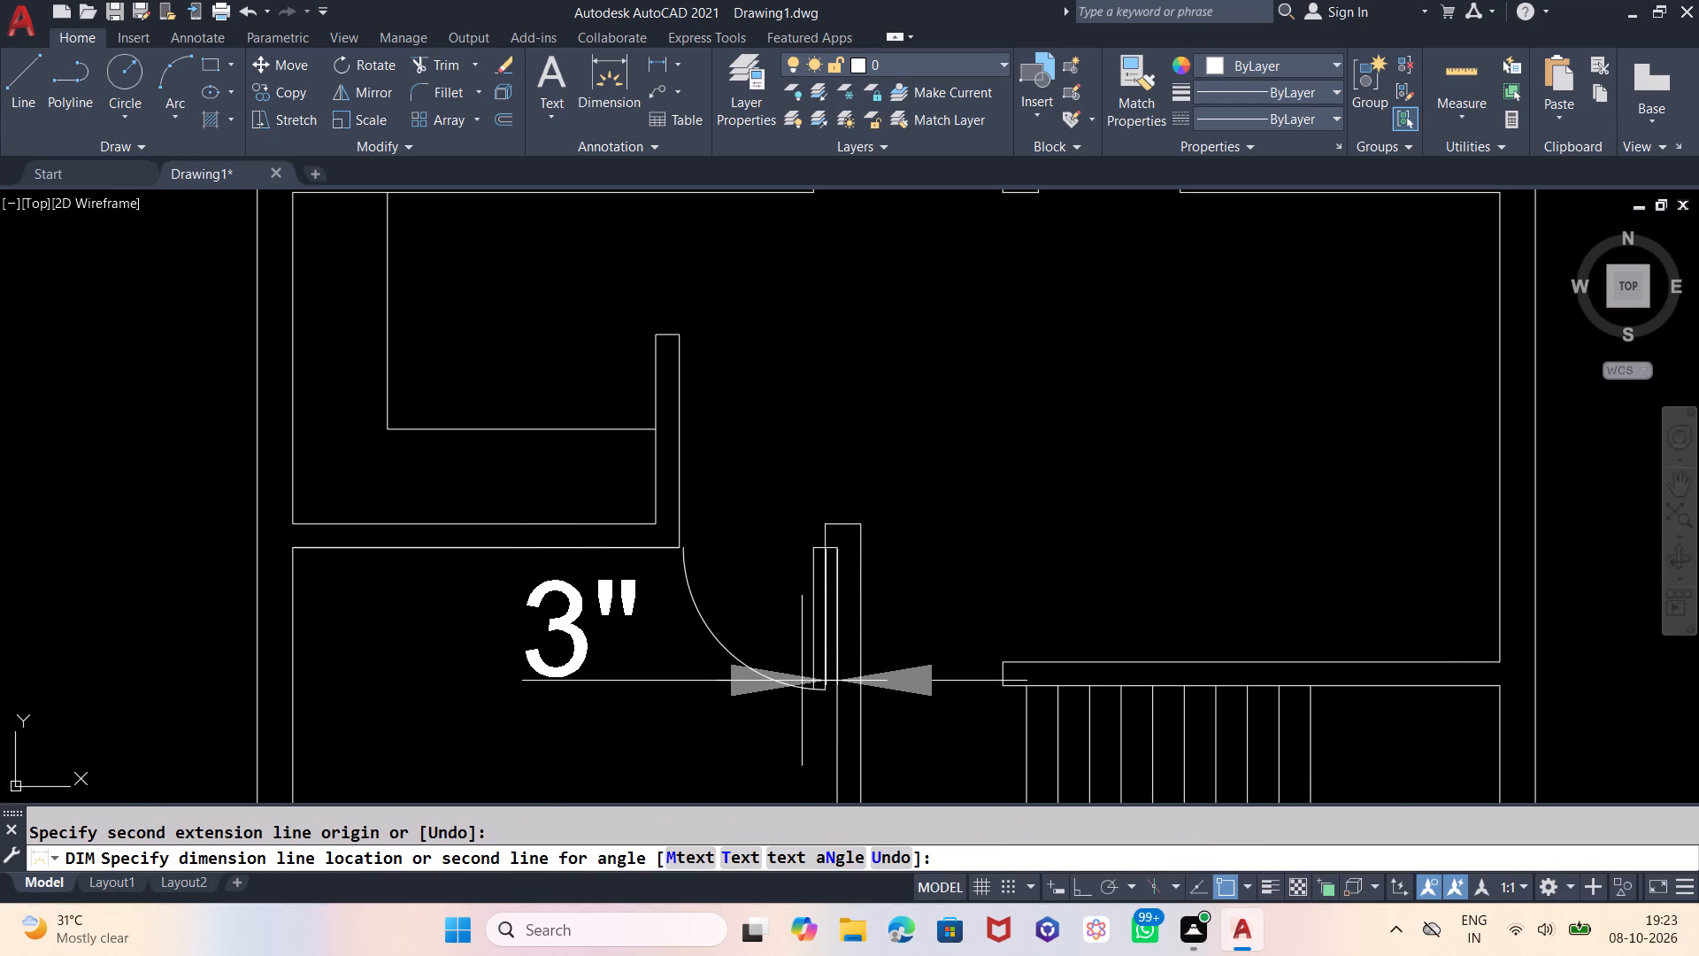
{"action": "key", "text": "Escape"}
Measure the lower-left room's door opening from the partition corner to the wall-end notch's lower-left corner with a trial dimension.
{"action": "scroll", "coordinate": [841, 531], "scroll_direction": "up", "scroll_amount": 3}
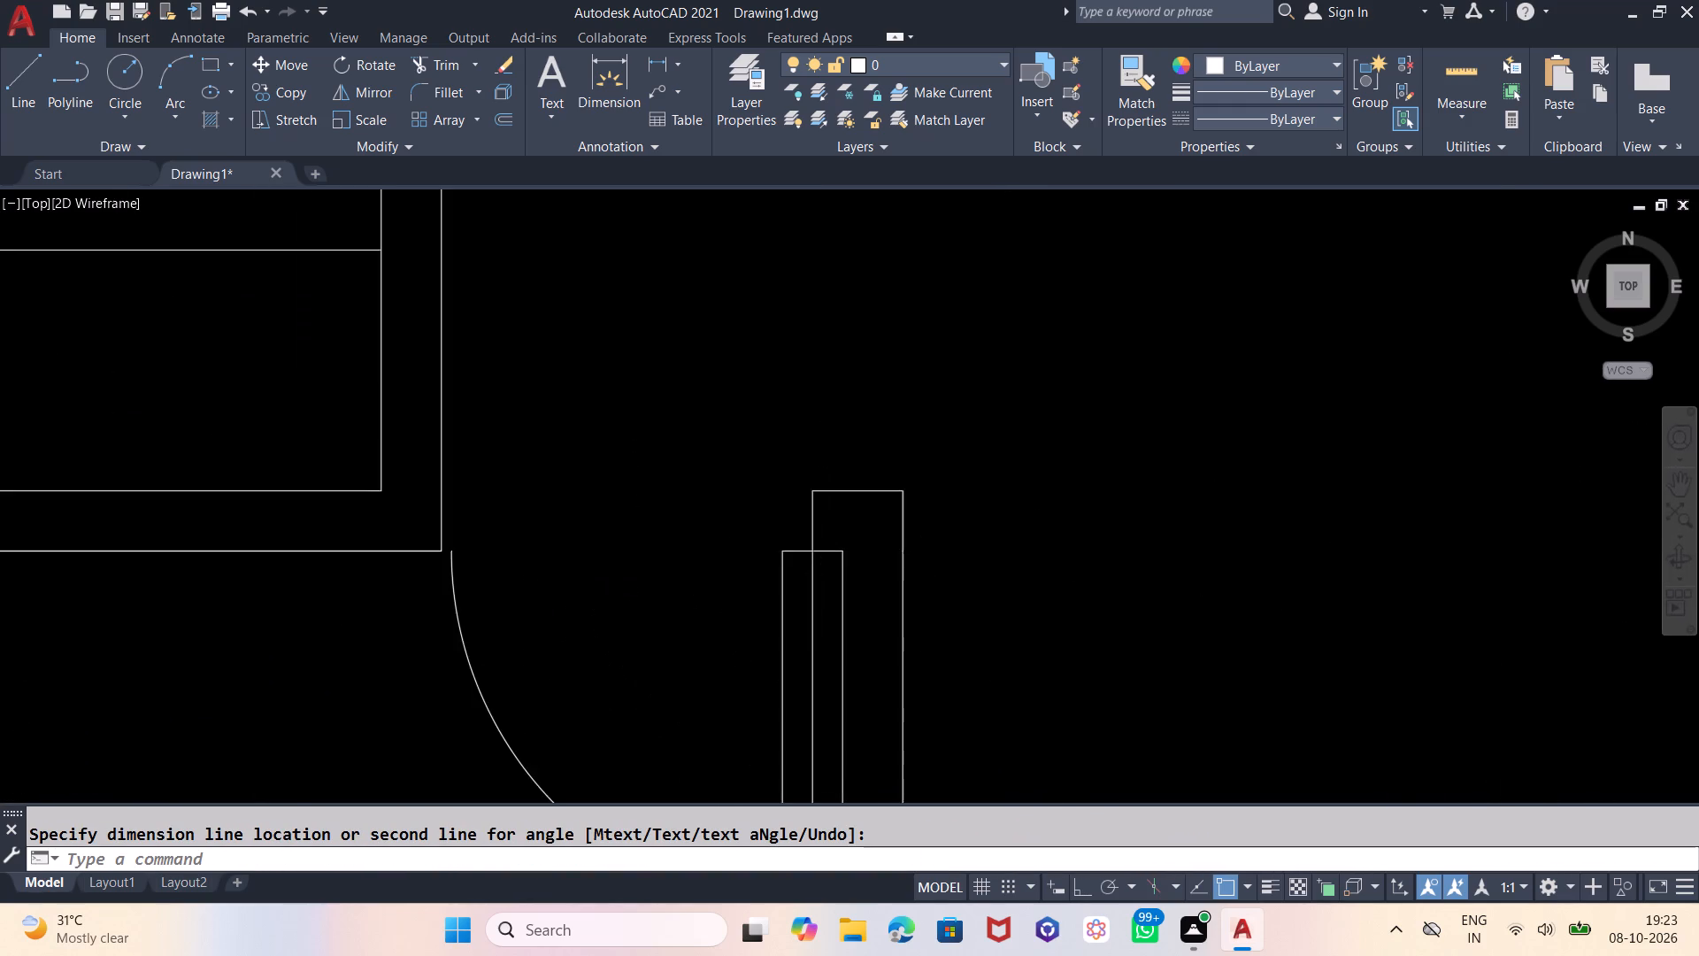
{"action": "left_click", "coordinate": [622, 92]}
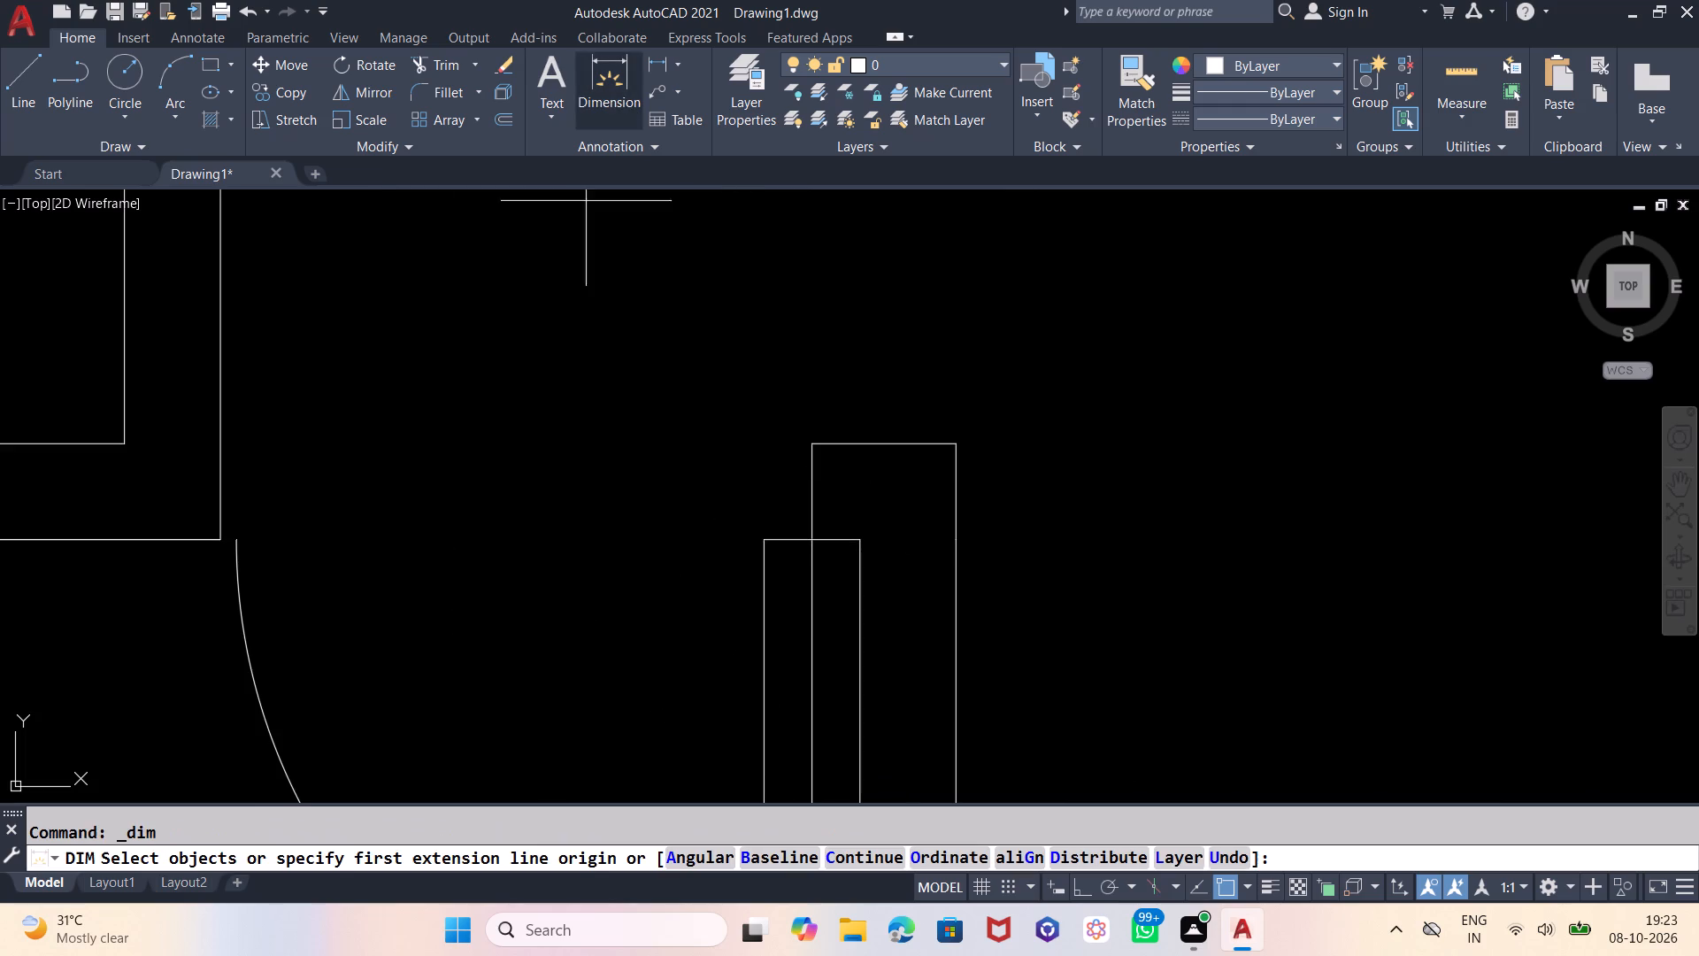
{"action": "left_click", "coordinate": [220, 541]}
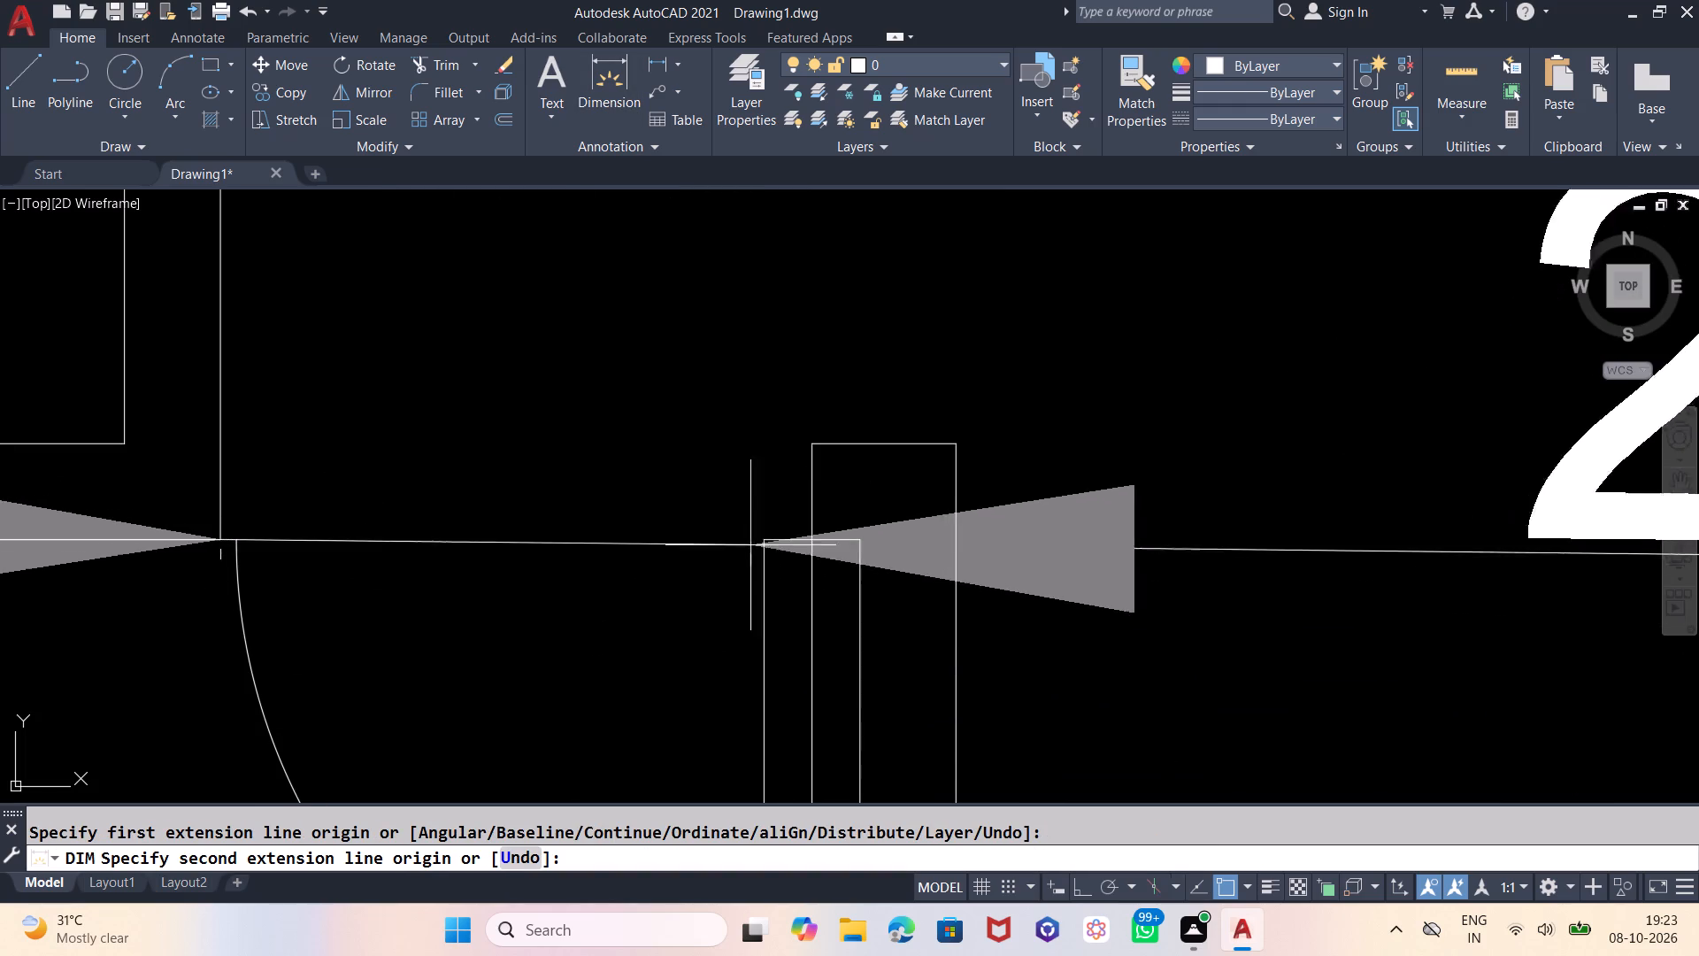
{"action": "scroll", "coordinate": [806, 540], "scroll_direction": "down", "scroll_amount": 2}
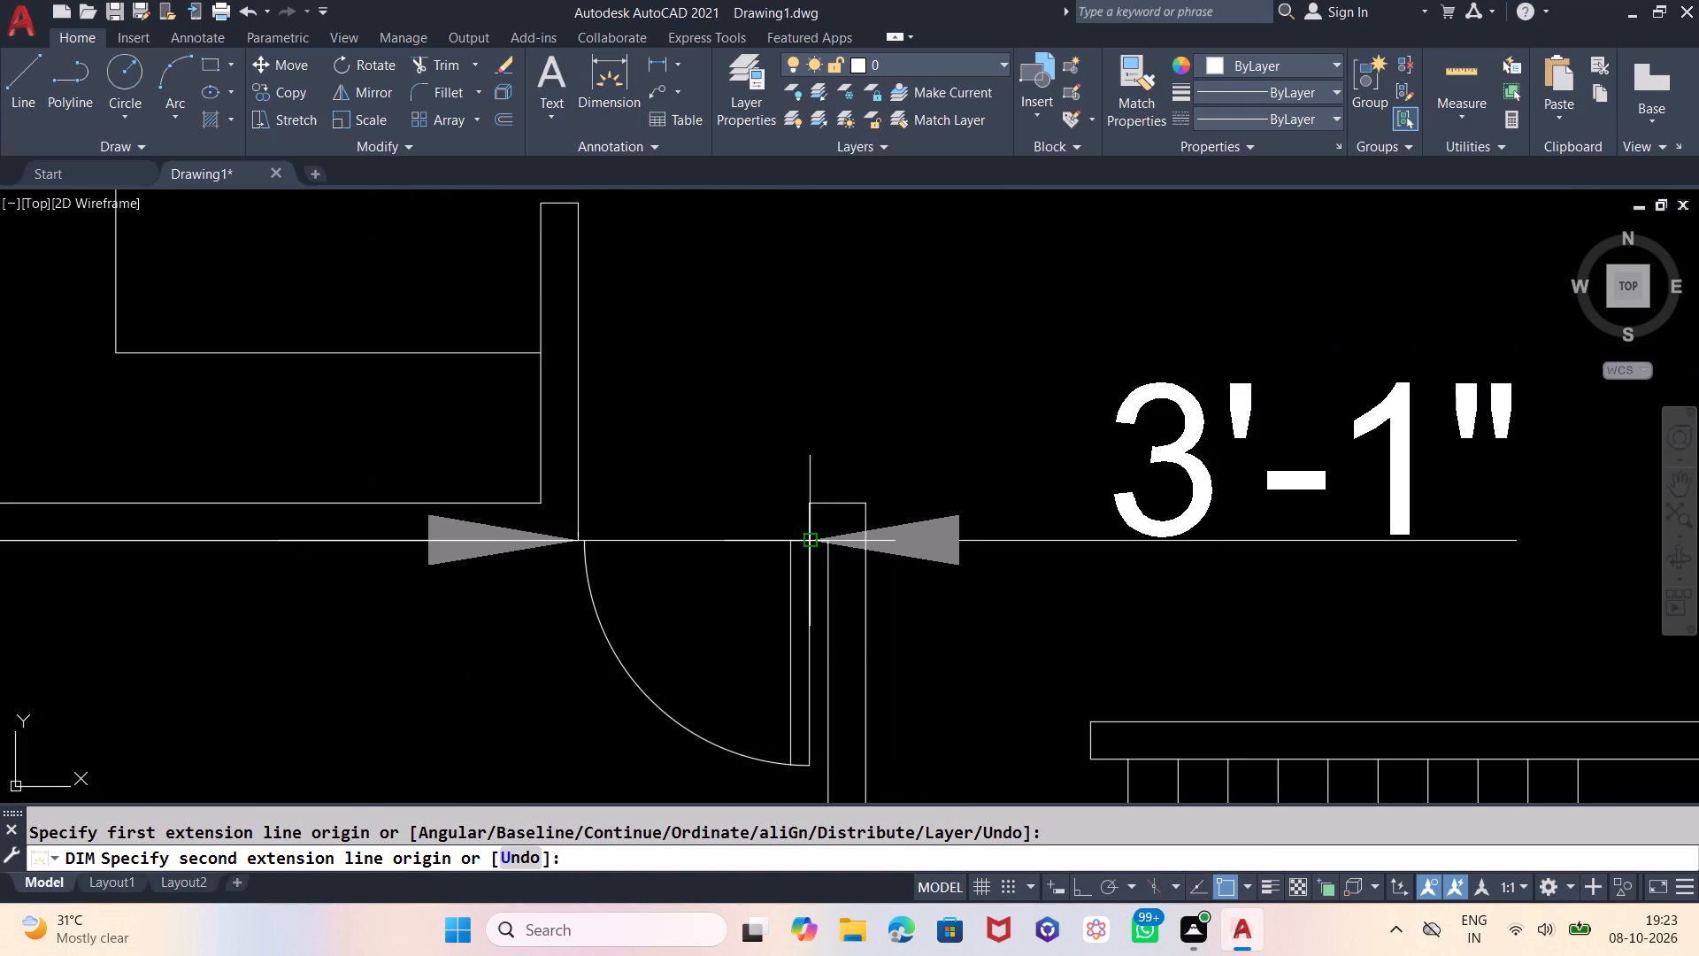
{"action": "key", "text": "Escape"}
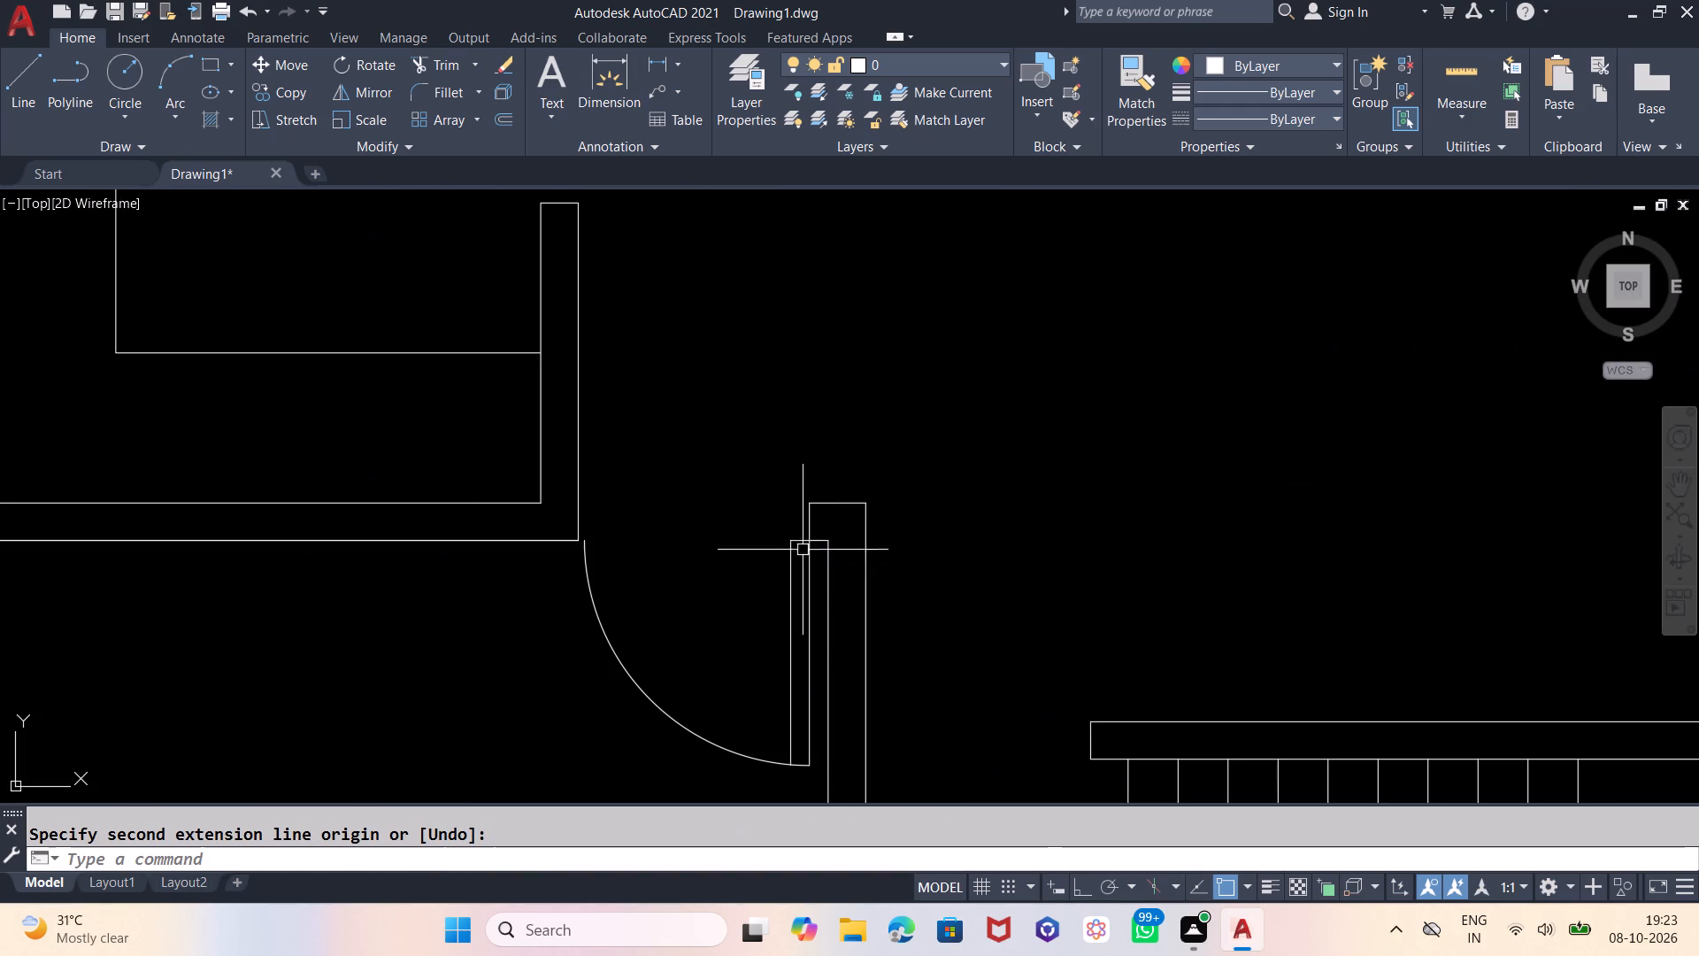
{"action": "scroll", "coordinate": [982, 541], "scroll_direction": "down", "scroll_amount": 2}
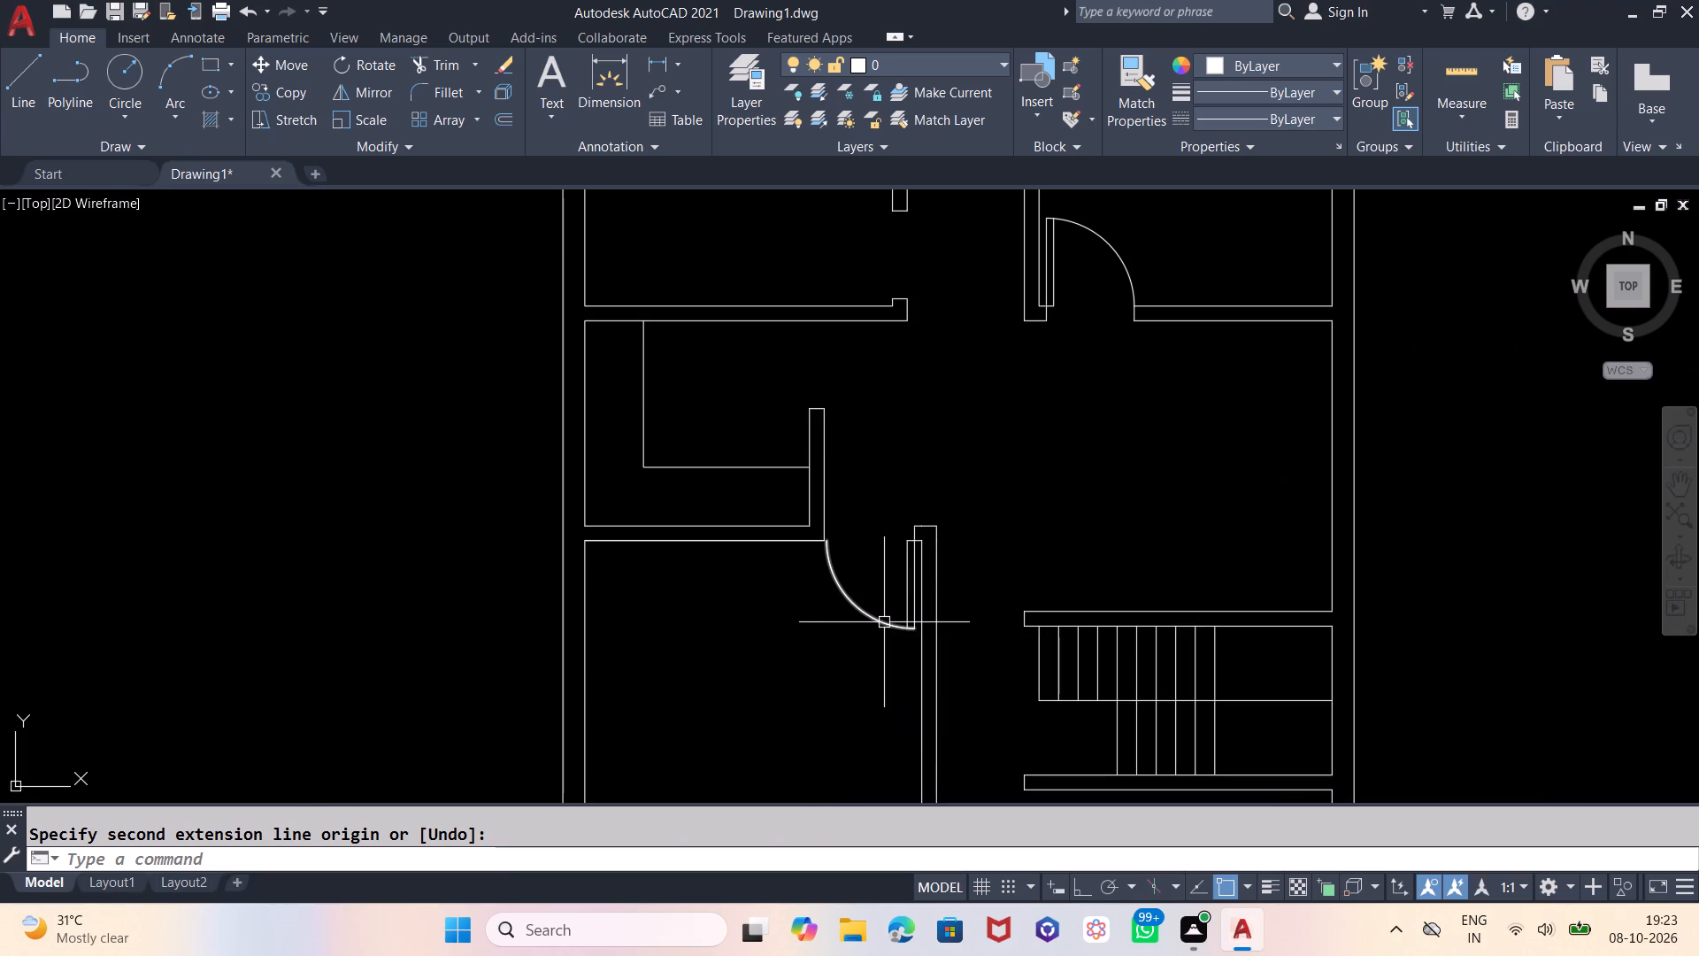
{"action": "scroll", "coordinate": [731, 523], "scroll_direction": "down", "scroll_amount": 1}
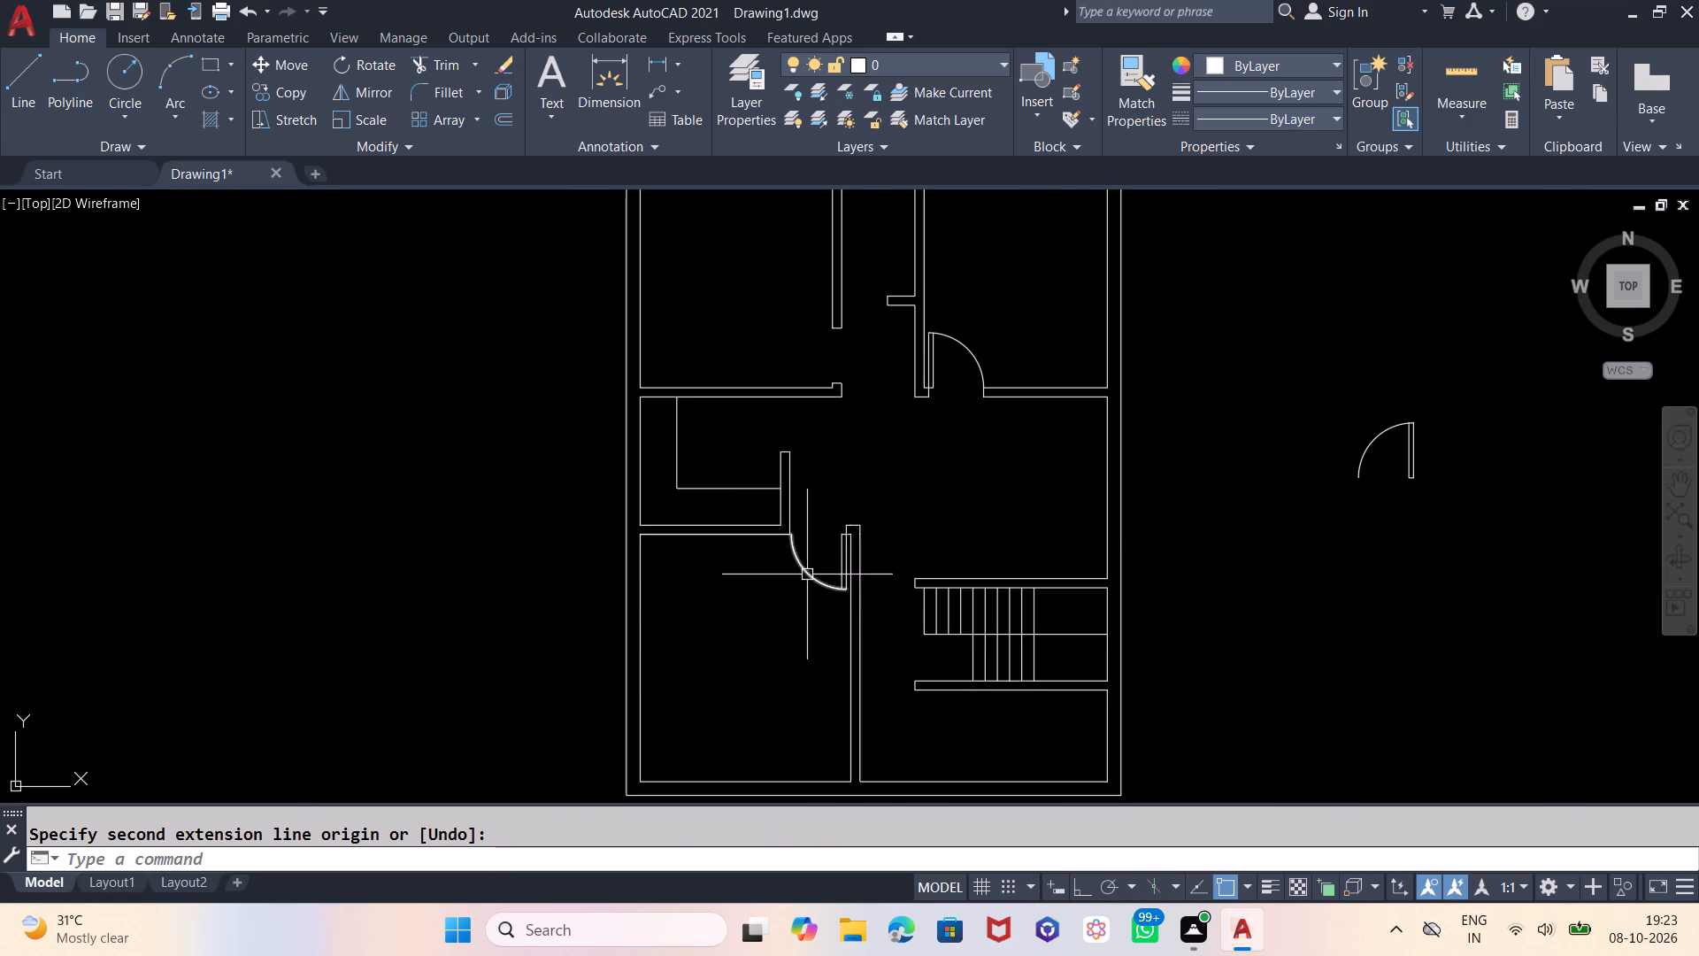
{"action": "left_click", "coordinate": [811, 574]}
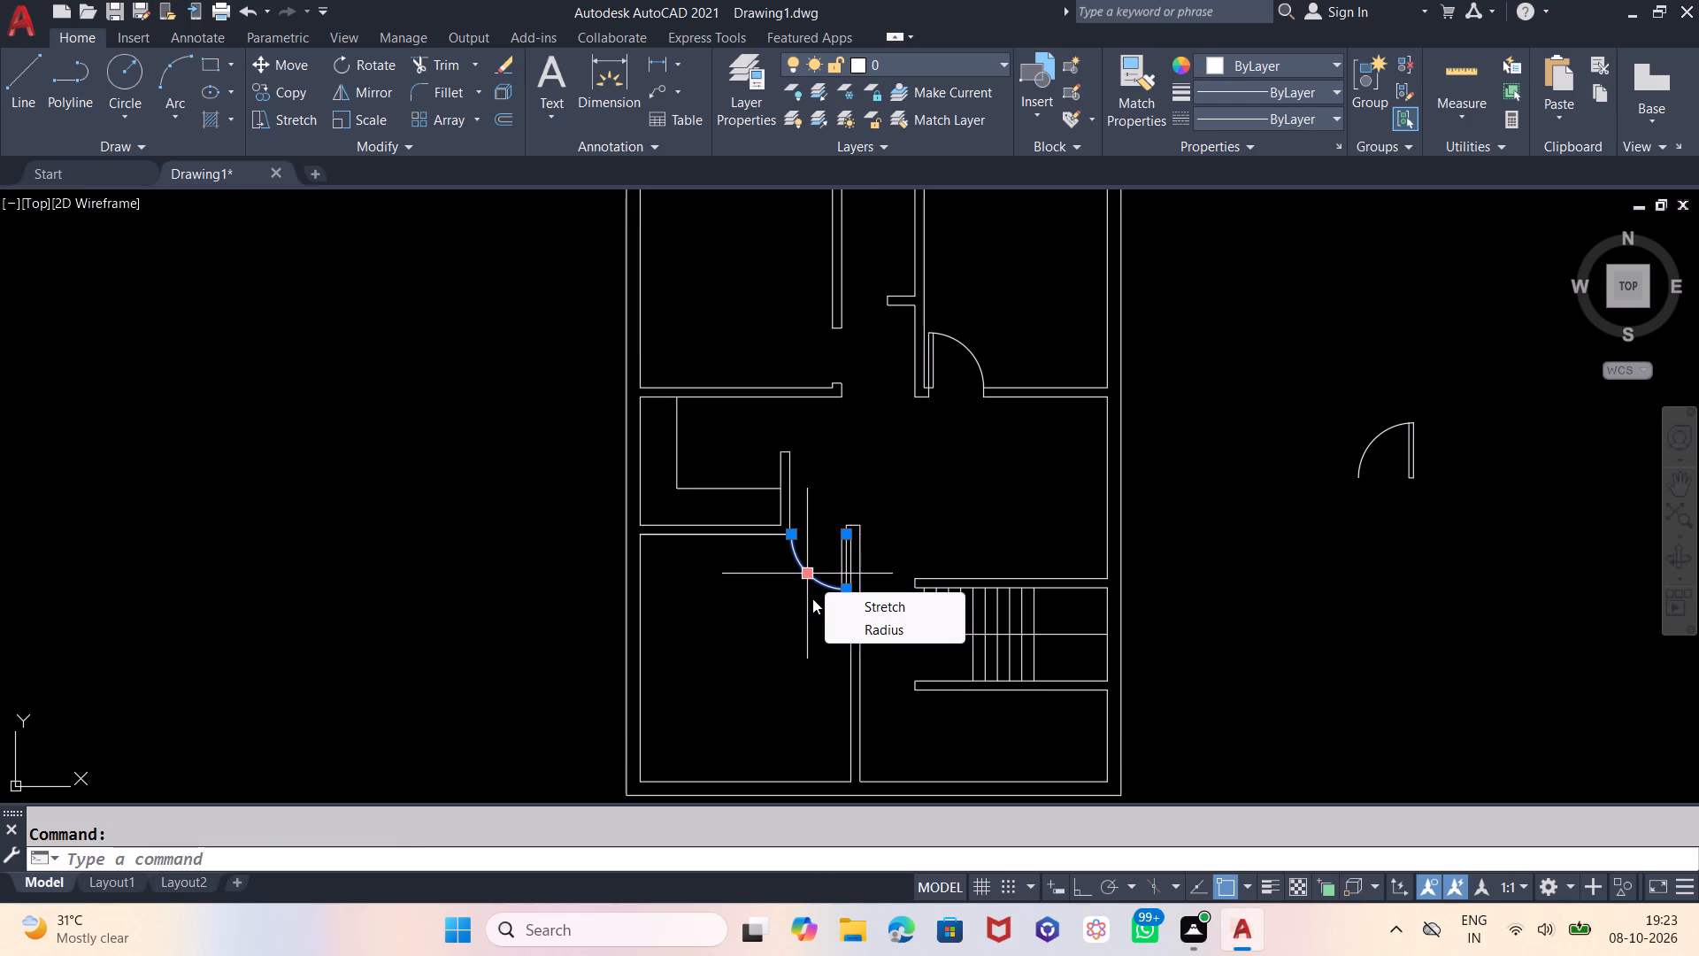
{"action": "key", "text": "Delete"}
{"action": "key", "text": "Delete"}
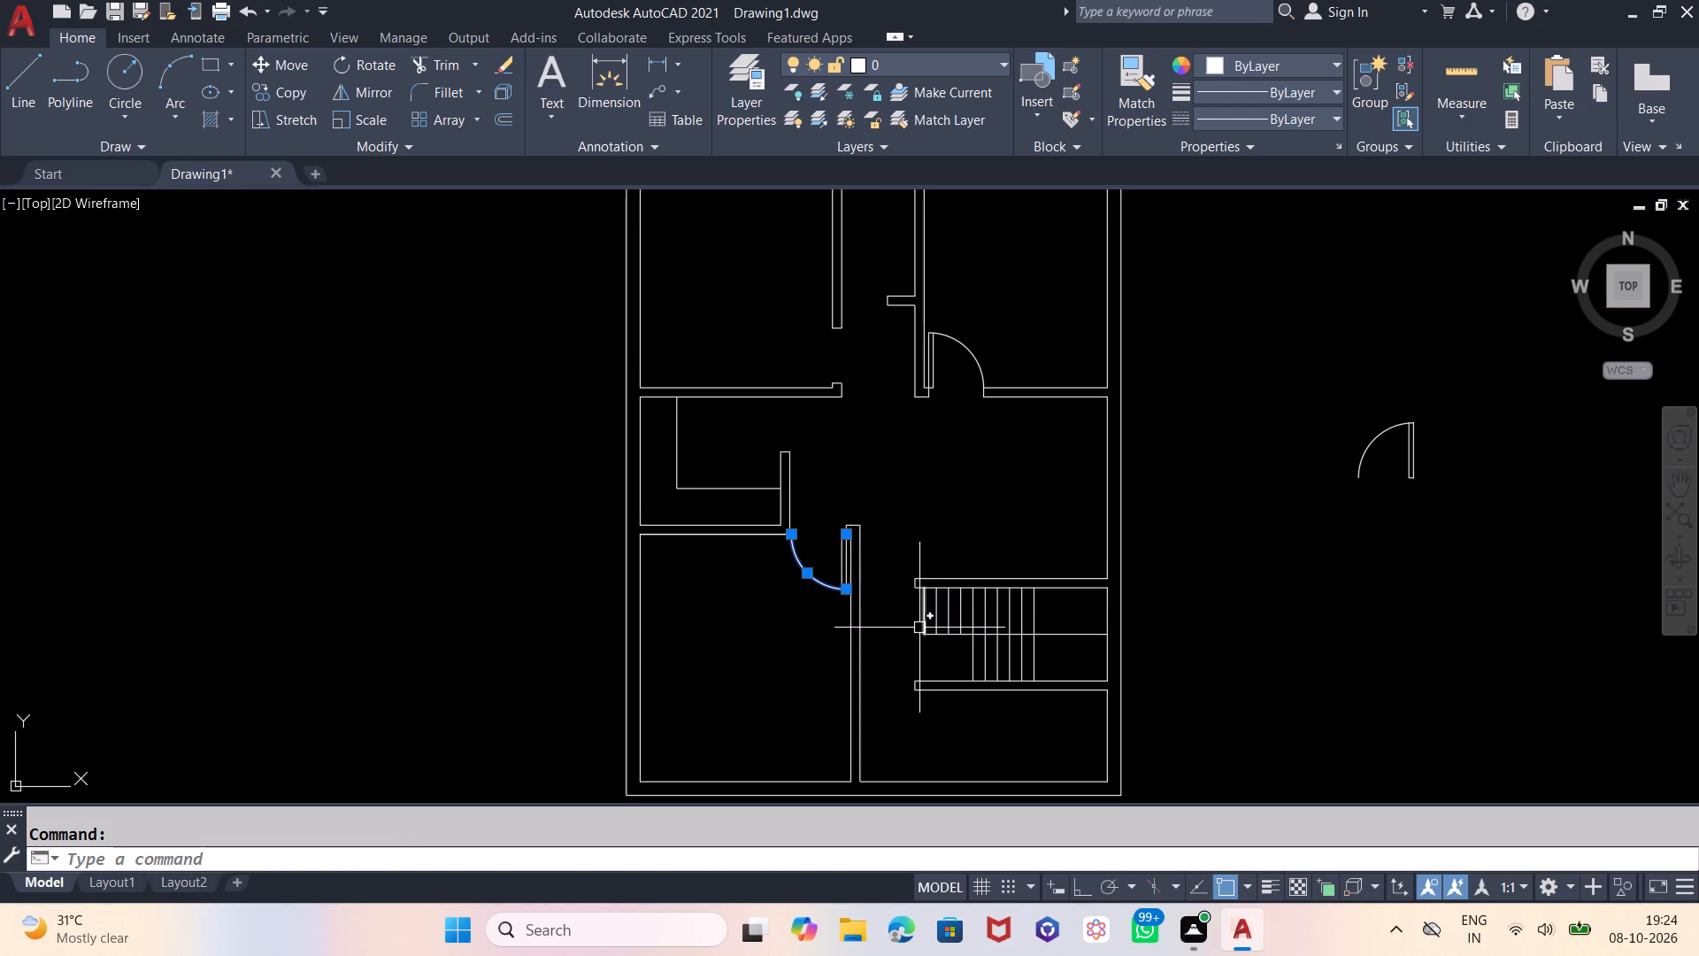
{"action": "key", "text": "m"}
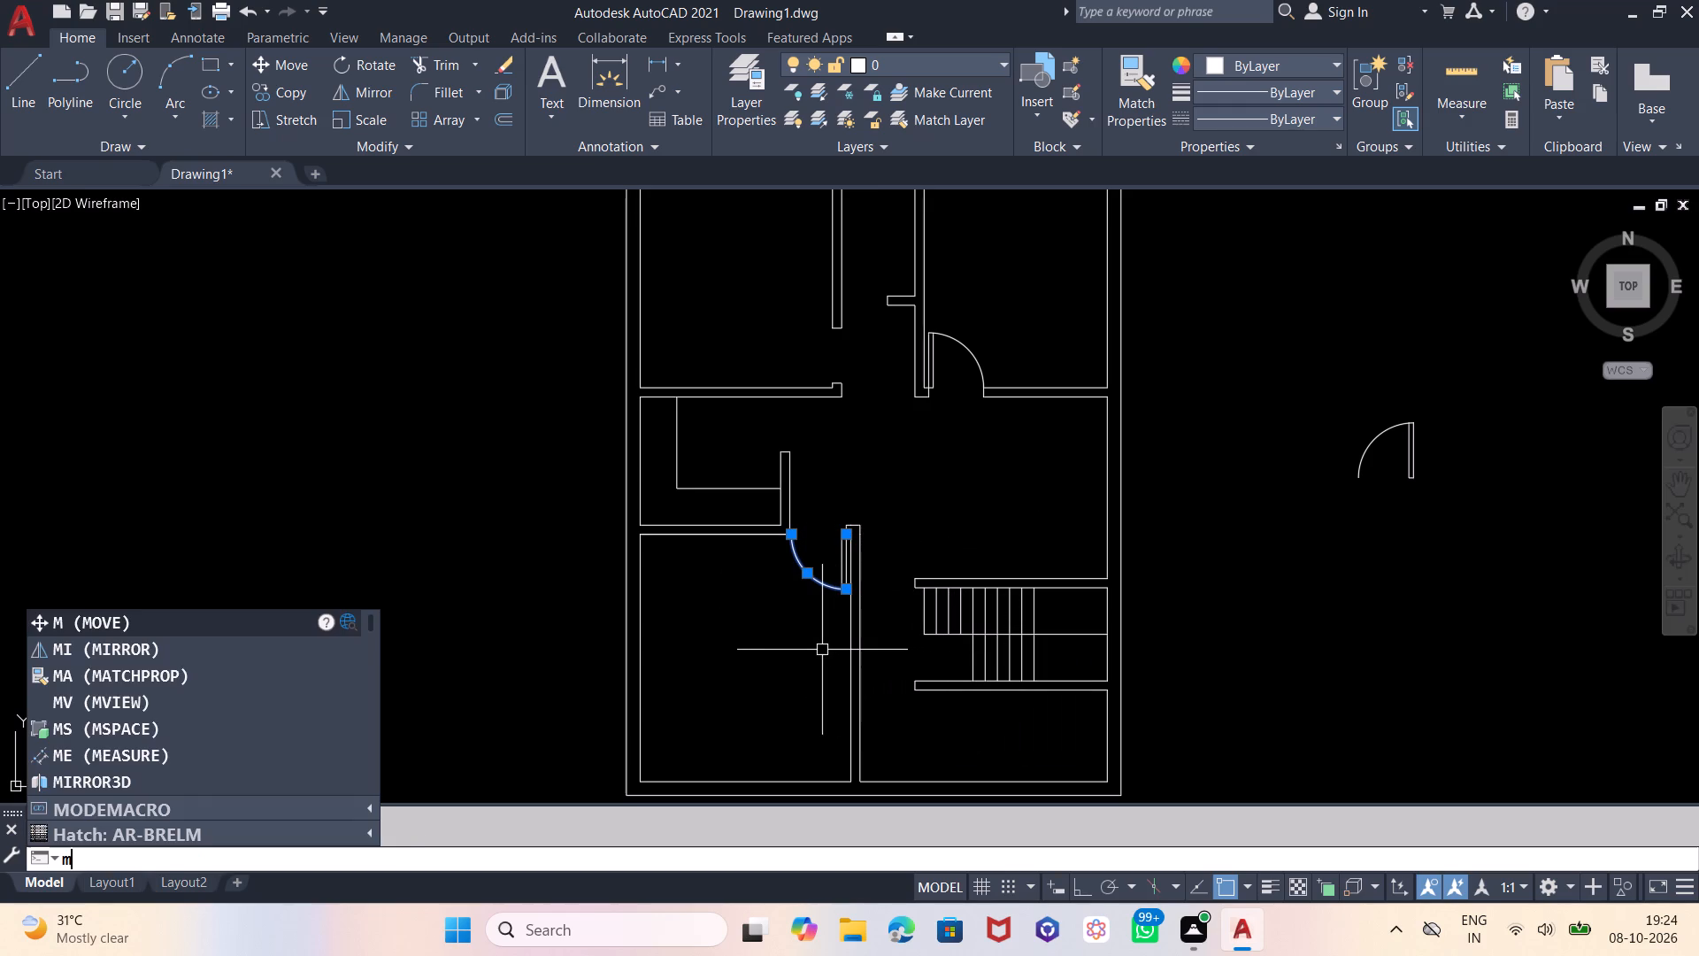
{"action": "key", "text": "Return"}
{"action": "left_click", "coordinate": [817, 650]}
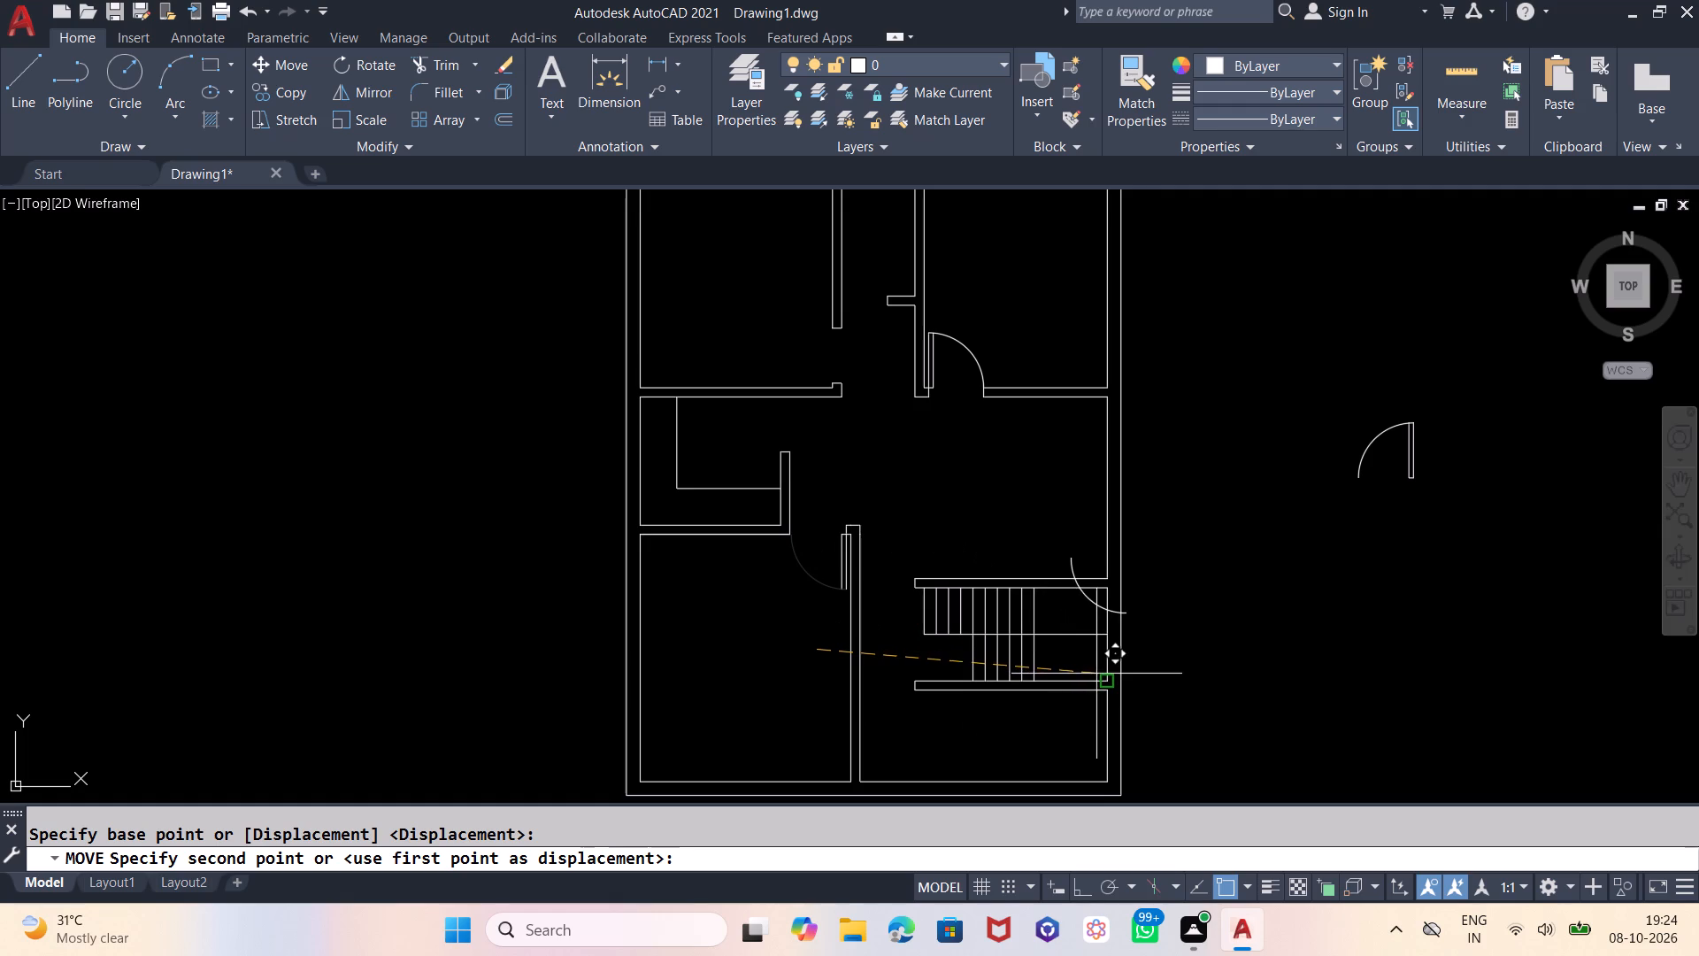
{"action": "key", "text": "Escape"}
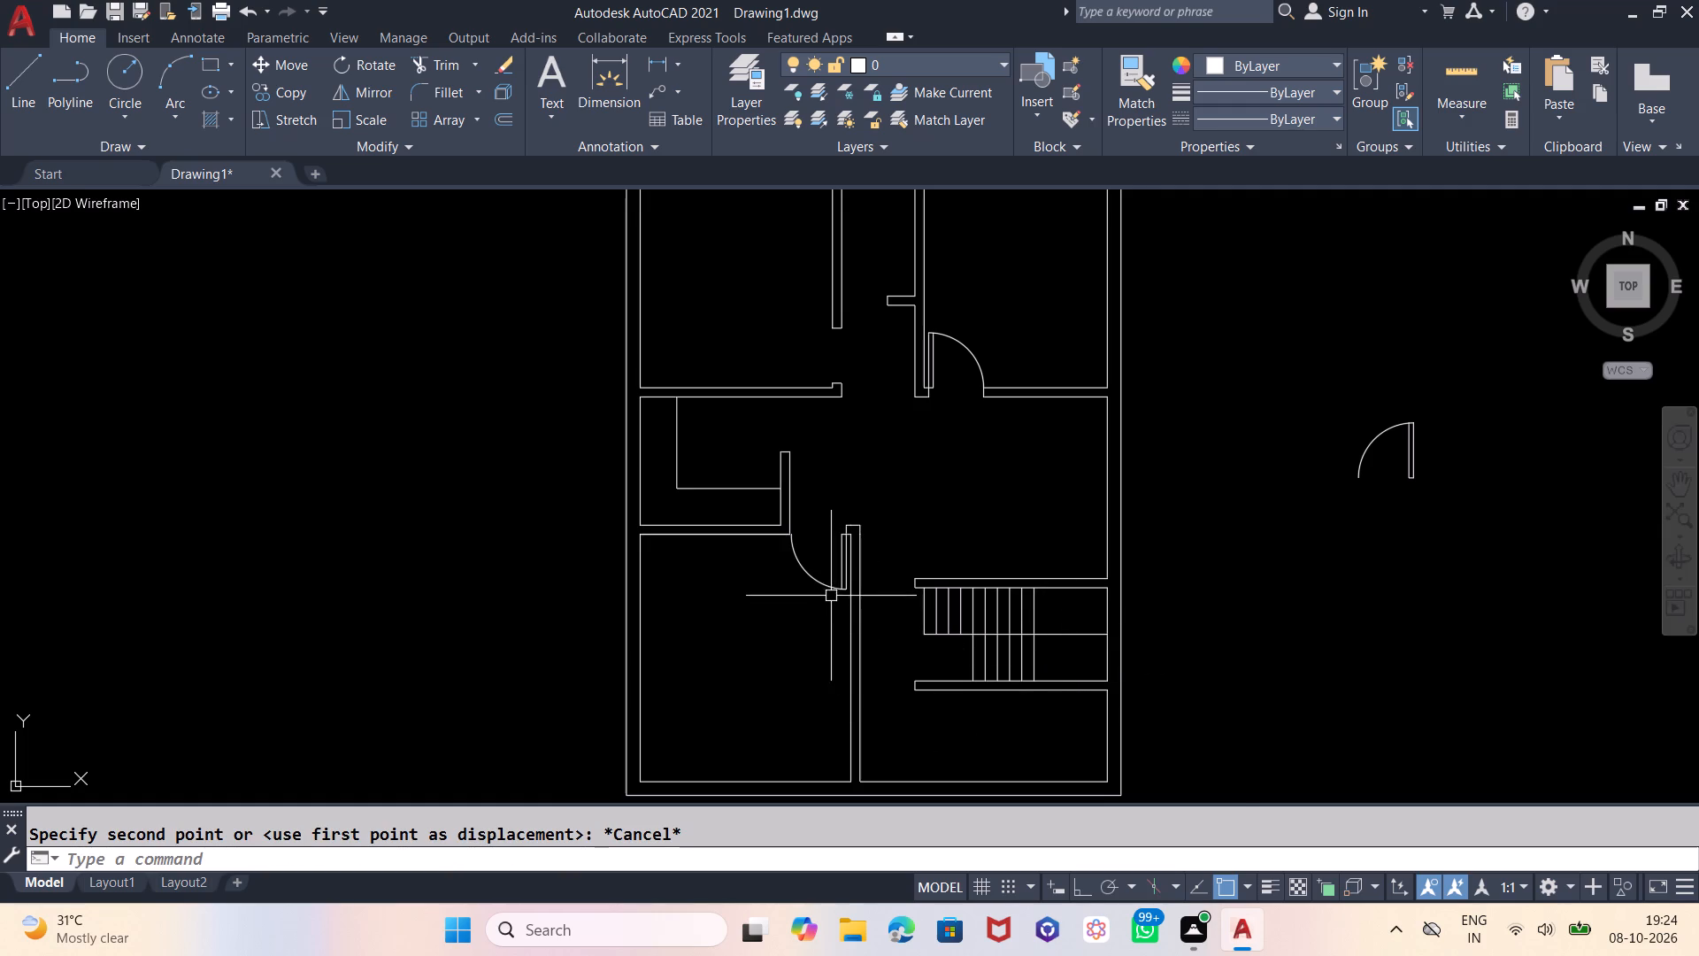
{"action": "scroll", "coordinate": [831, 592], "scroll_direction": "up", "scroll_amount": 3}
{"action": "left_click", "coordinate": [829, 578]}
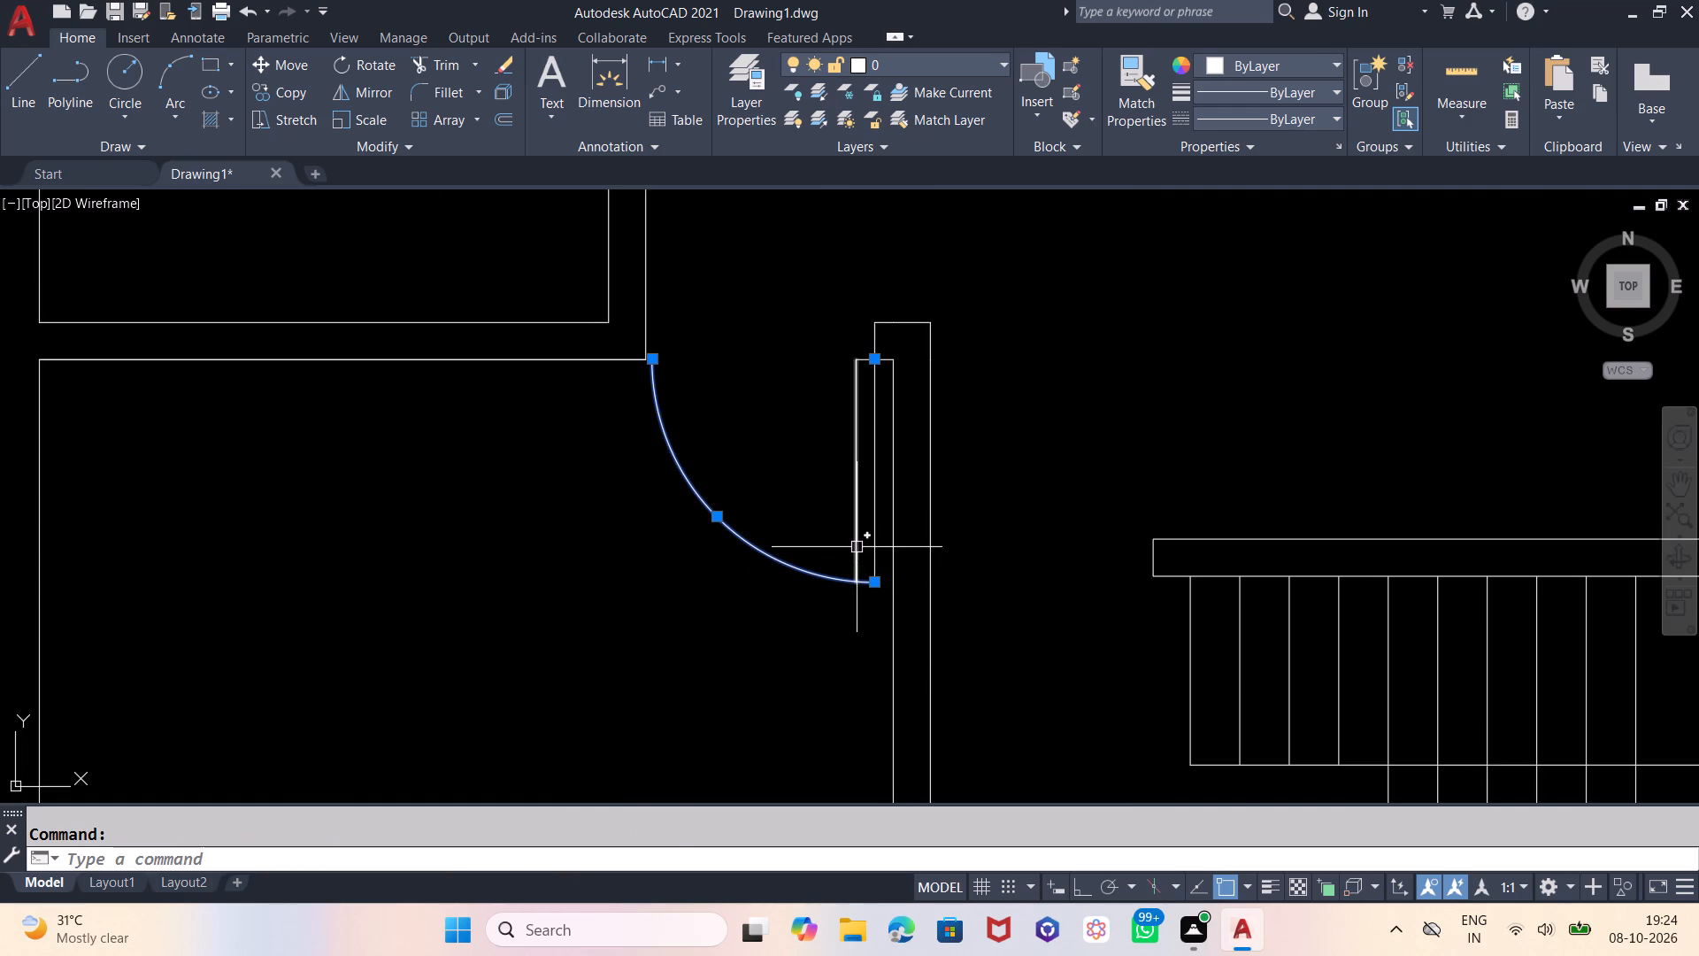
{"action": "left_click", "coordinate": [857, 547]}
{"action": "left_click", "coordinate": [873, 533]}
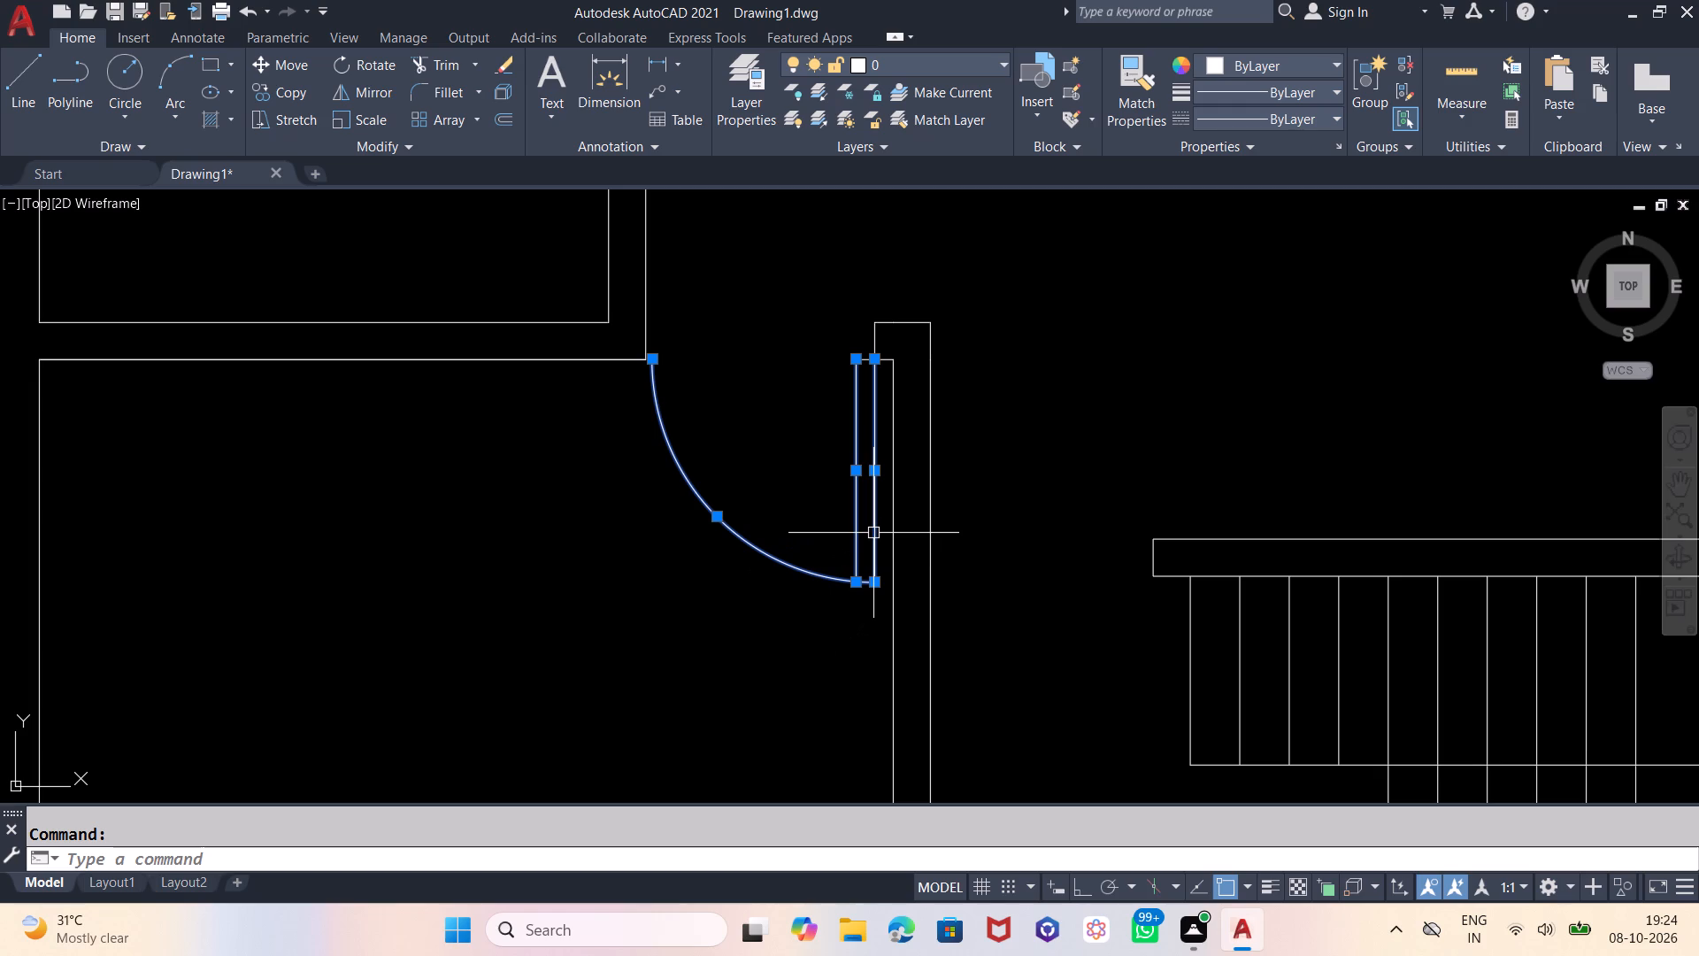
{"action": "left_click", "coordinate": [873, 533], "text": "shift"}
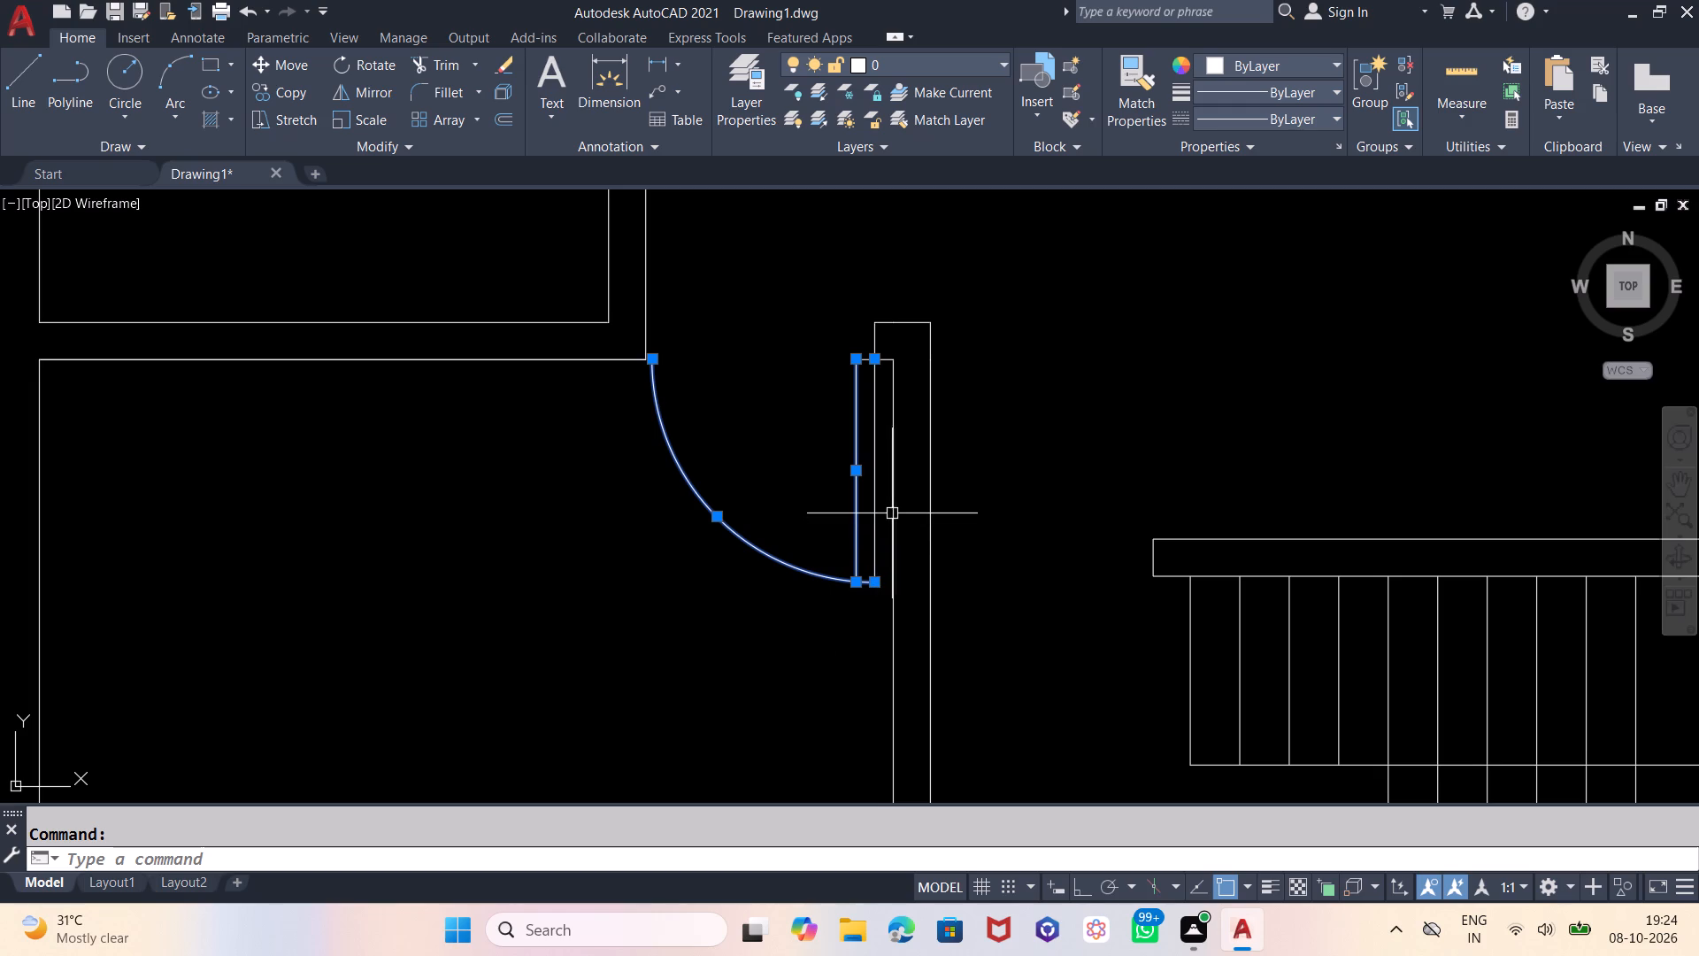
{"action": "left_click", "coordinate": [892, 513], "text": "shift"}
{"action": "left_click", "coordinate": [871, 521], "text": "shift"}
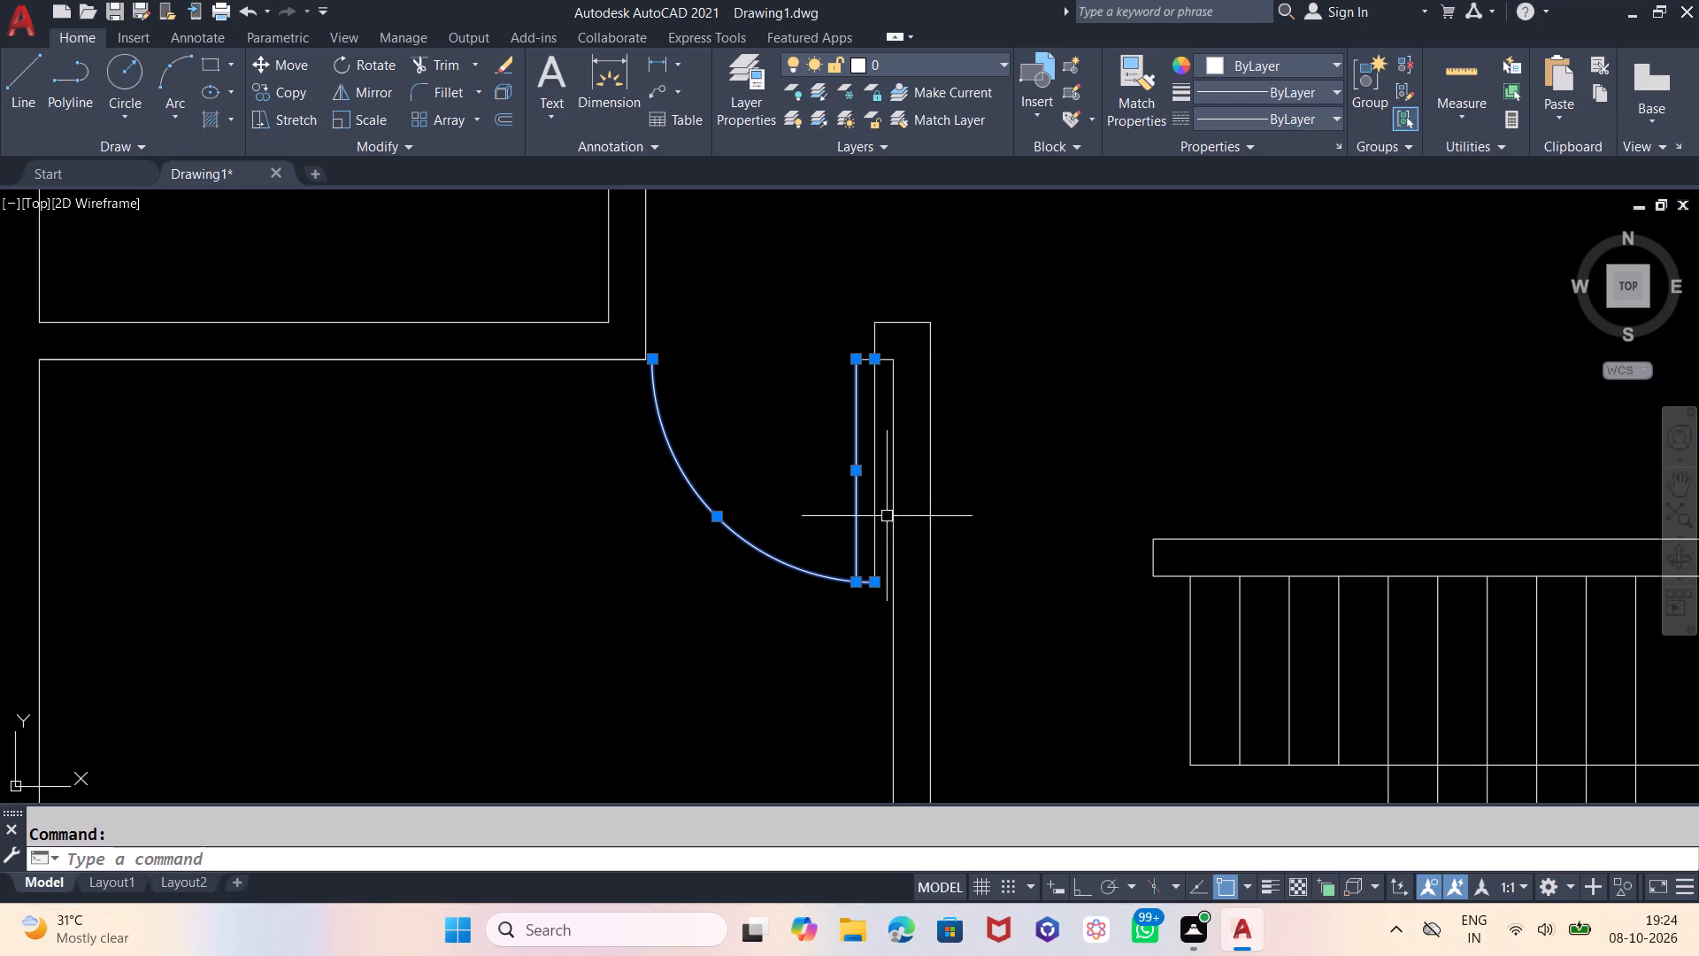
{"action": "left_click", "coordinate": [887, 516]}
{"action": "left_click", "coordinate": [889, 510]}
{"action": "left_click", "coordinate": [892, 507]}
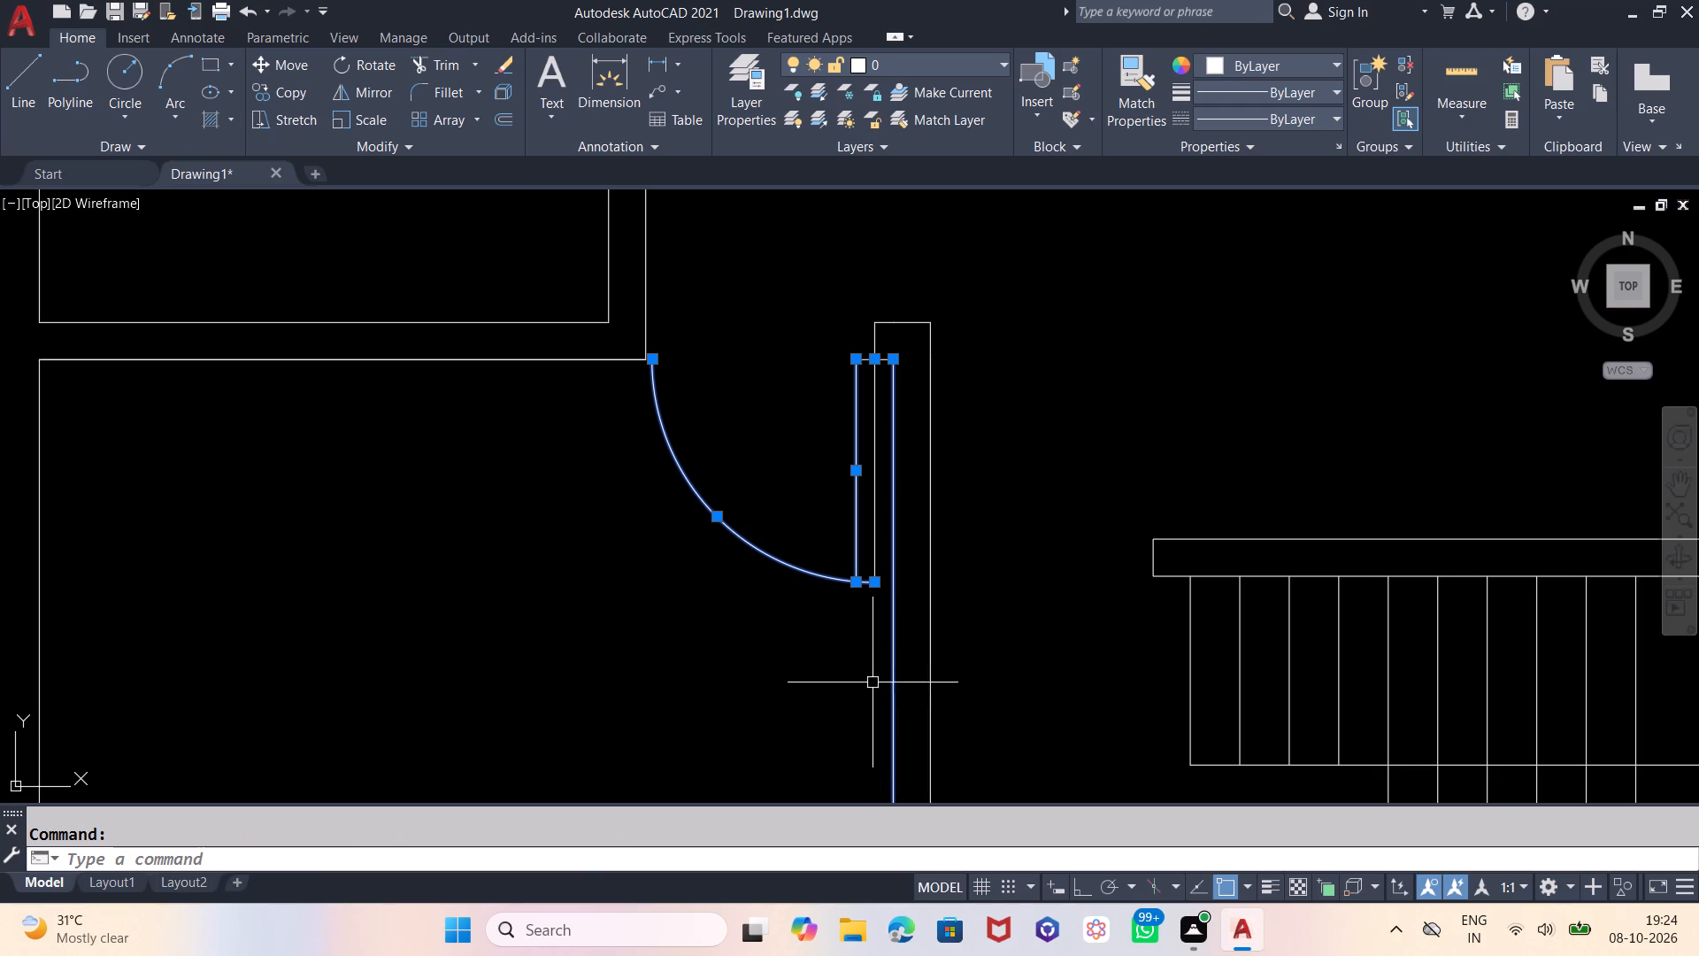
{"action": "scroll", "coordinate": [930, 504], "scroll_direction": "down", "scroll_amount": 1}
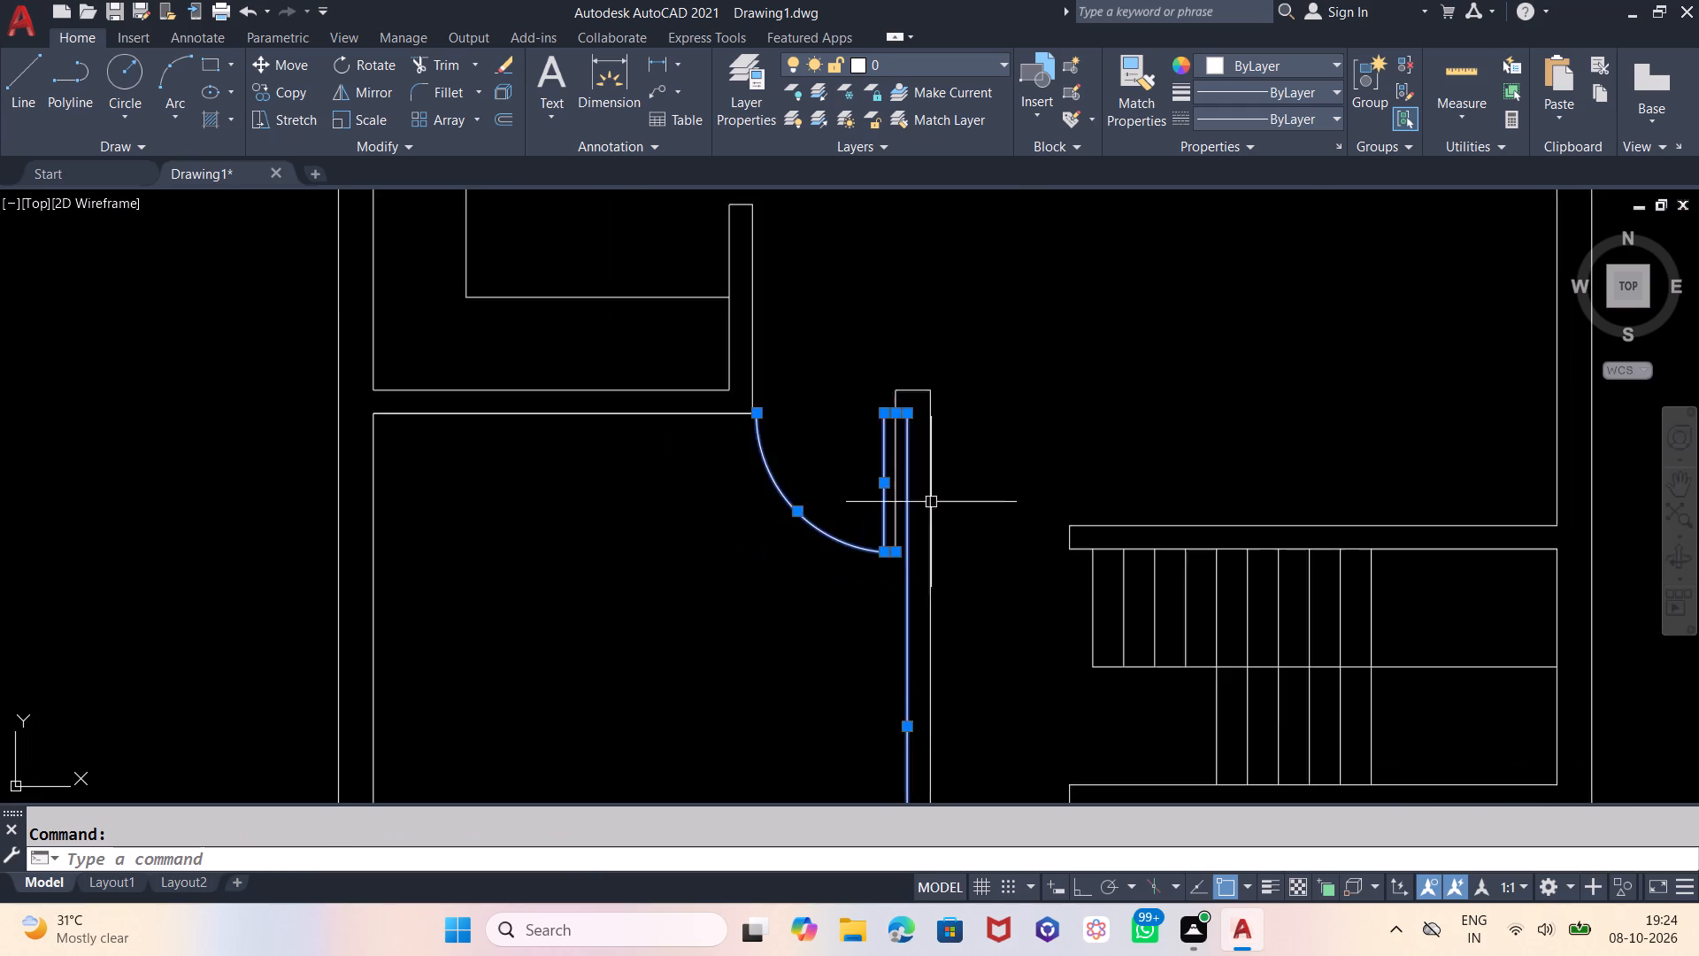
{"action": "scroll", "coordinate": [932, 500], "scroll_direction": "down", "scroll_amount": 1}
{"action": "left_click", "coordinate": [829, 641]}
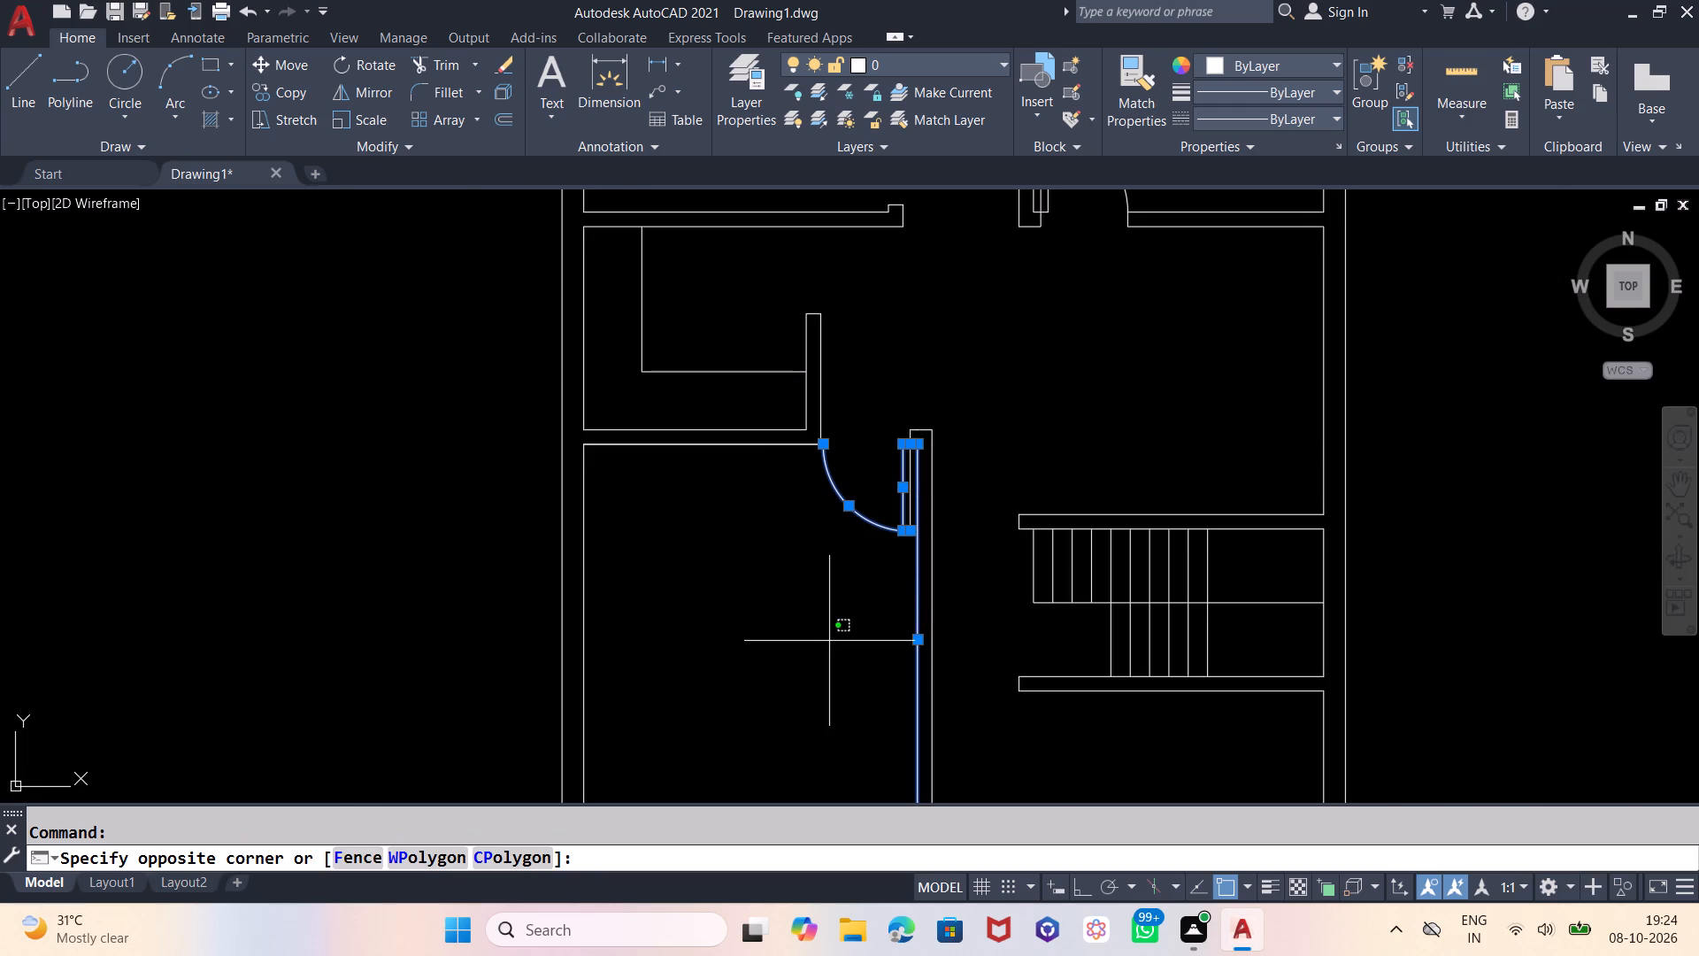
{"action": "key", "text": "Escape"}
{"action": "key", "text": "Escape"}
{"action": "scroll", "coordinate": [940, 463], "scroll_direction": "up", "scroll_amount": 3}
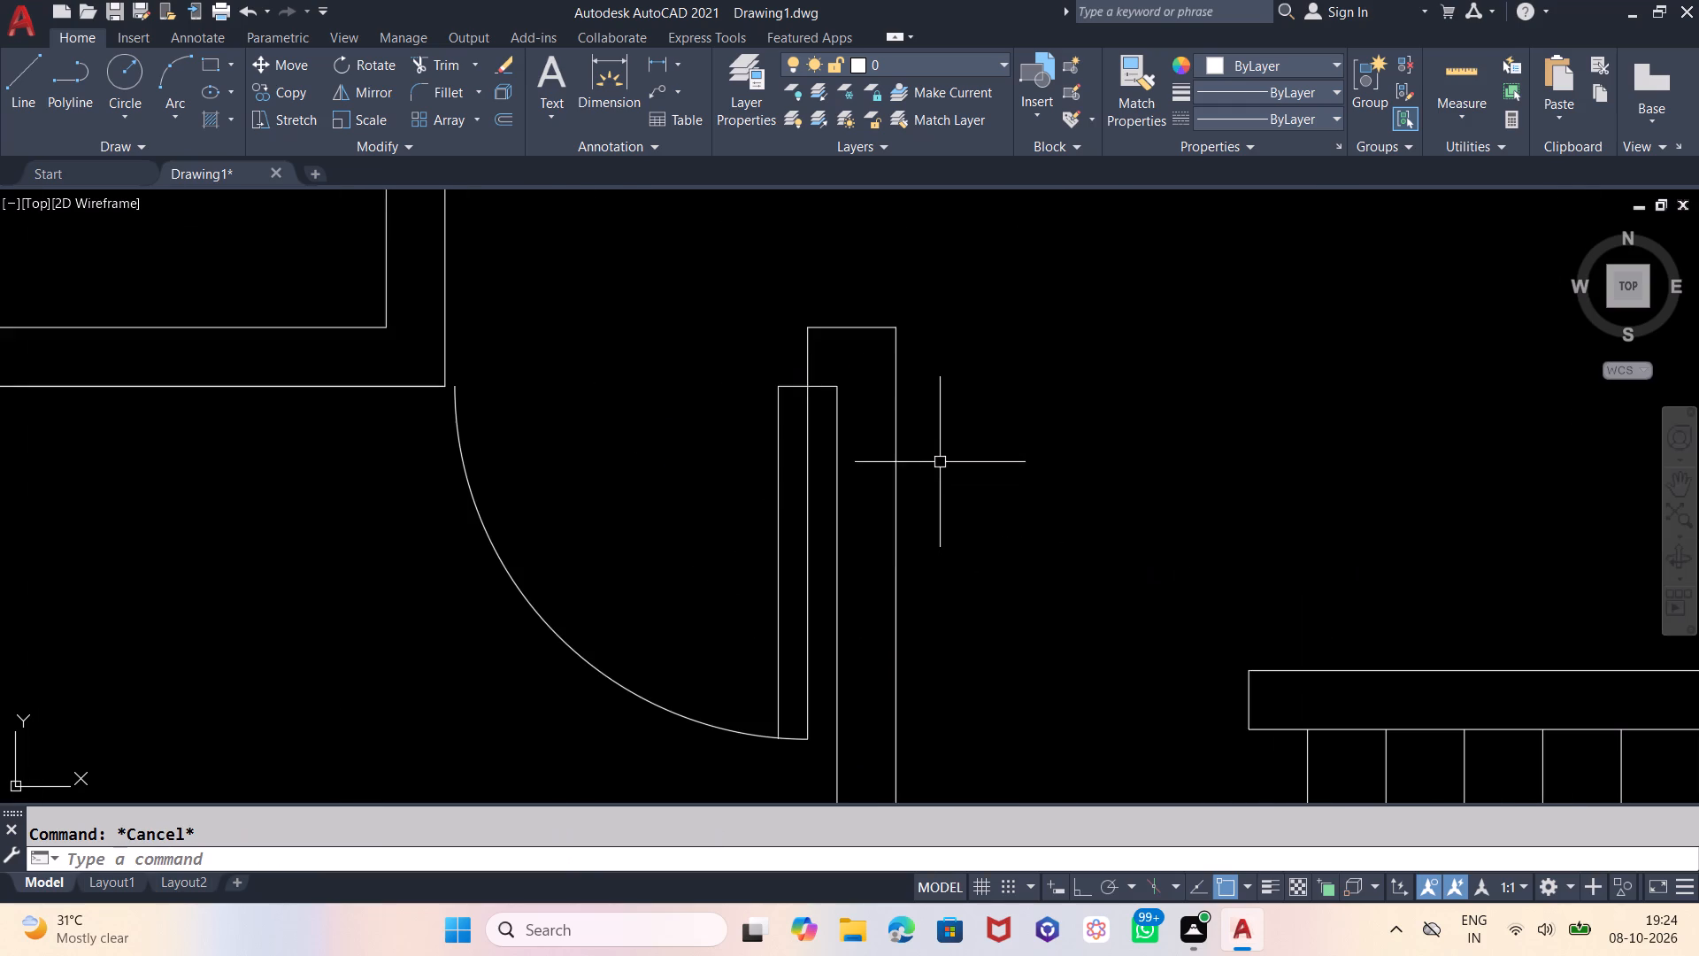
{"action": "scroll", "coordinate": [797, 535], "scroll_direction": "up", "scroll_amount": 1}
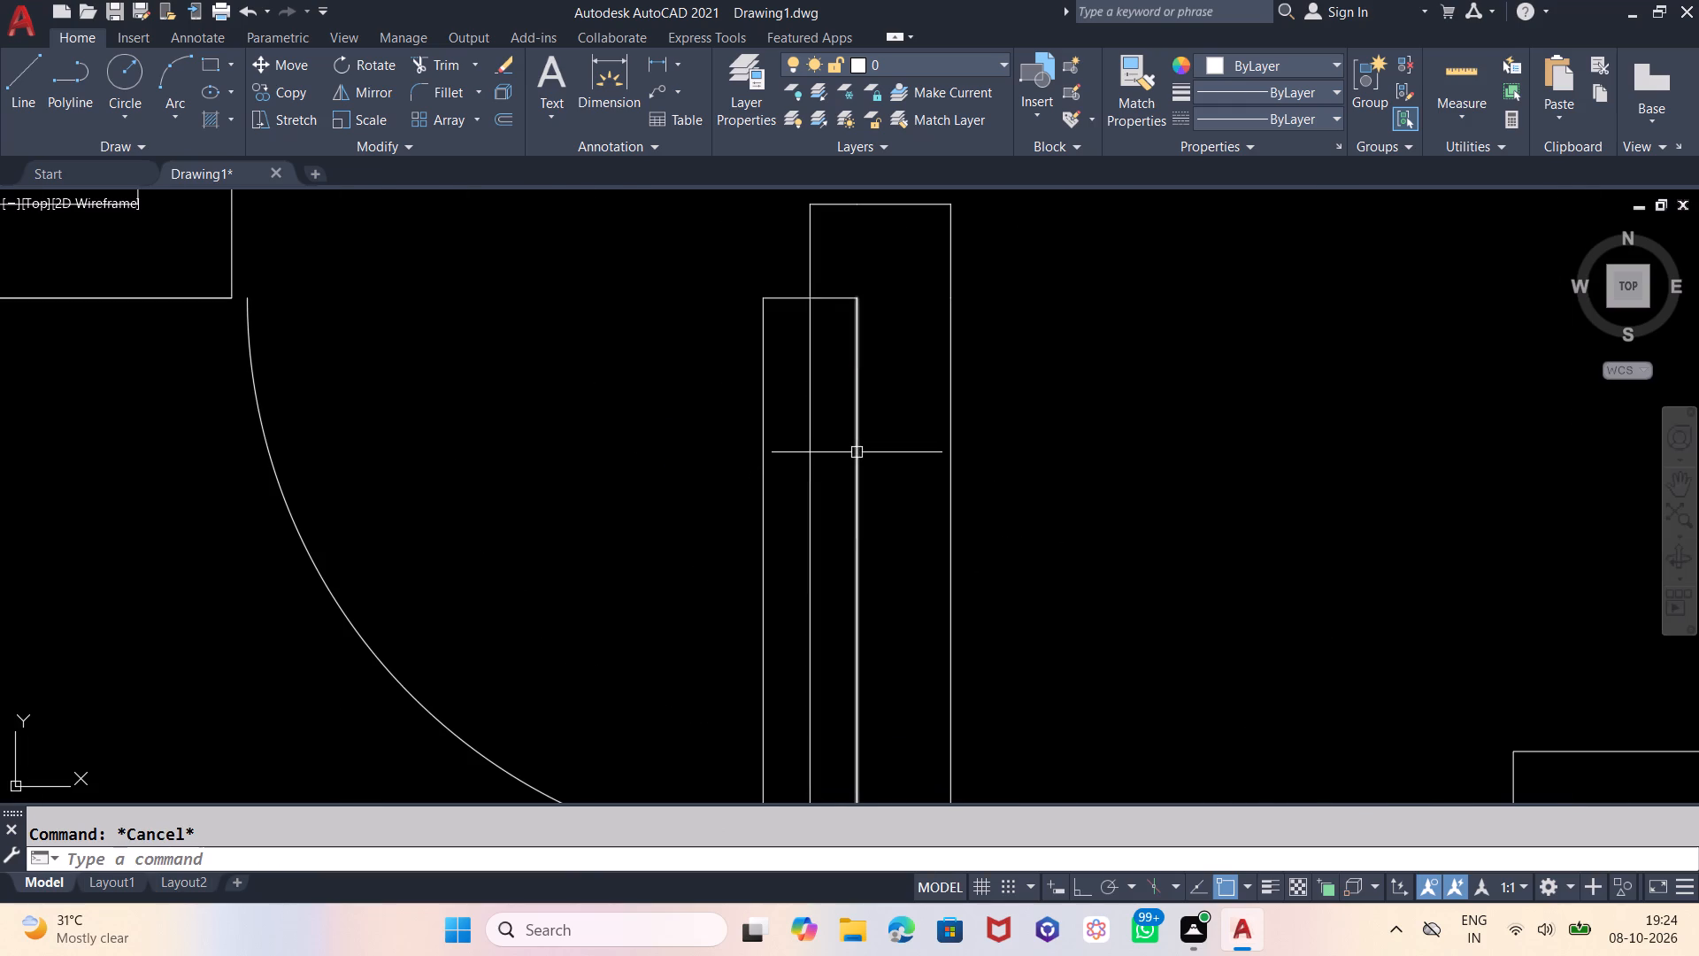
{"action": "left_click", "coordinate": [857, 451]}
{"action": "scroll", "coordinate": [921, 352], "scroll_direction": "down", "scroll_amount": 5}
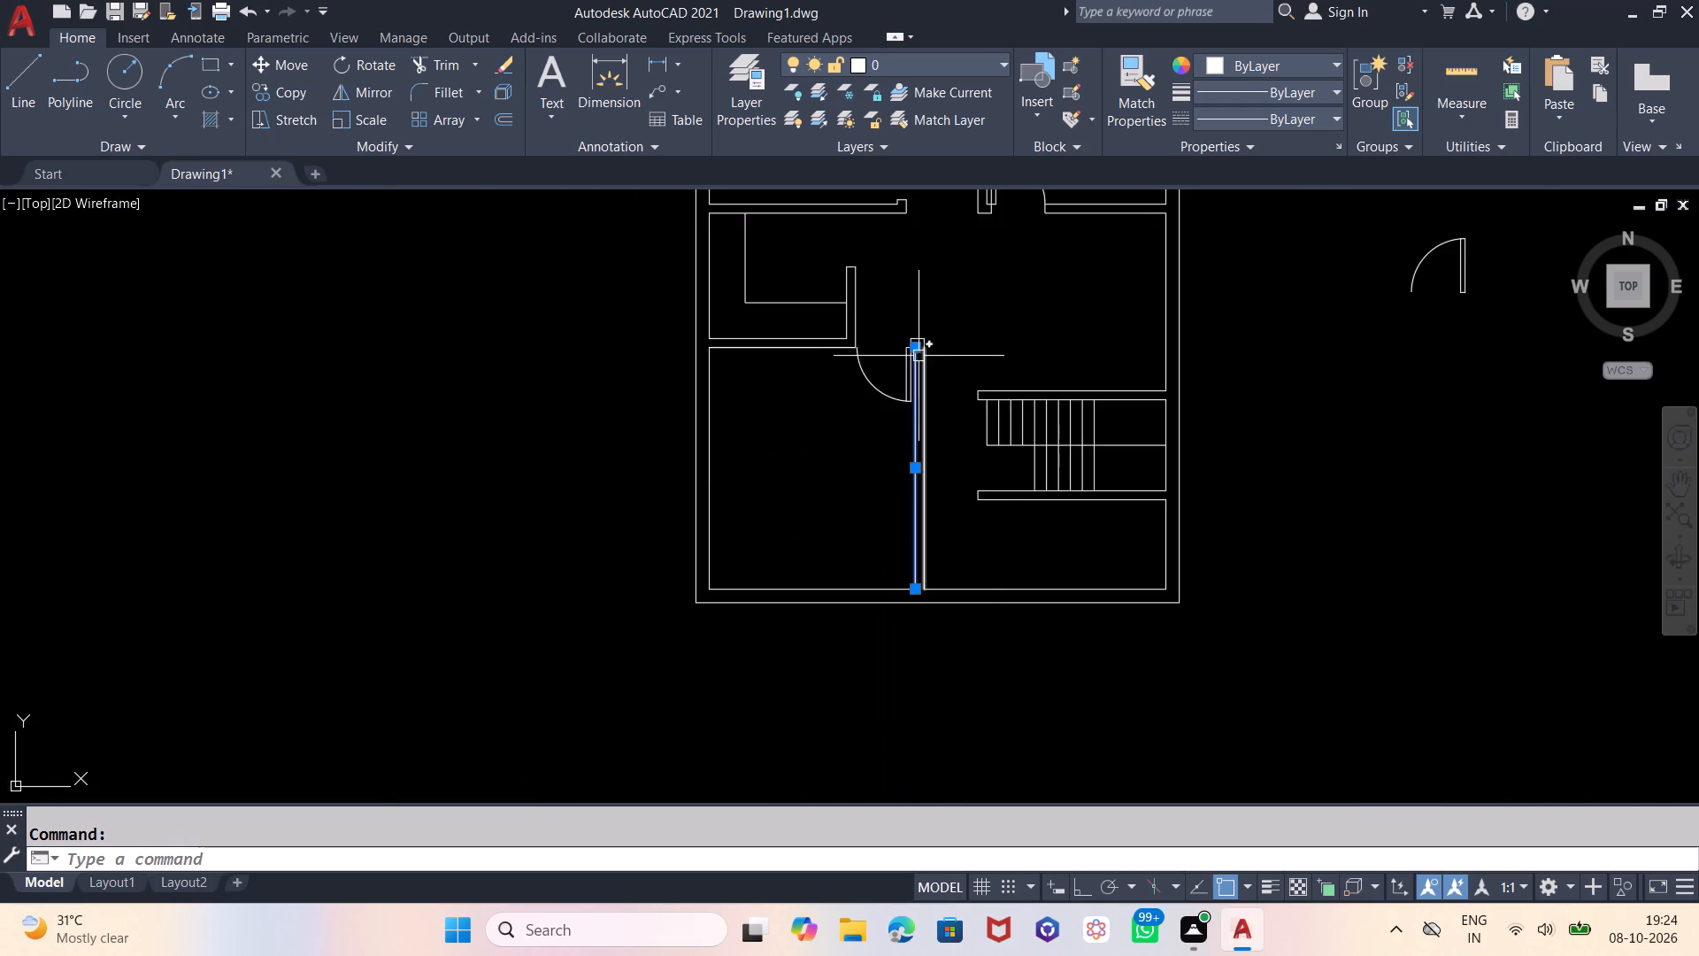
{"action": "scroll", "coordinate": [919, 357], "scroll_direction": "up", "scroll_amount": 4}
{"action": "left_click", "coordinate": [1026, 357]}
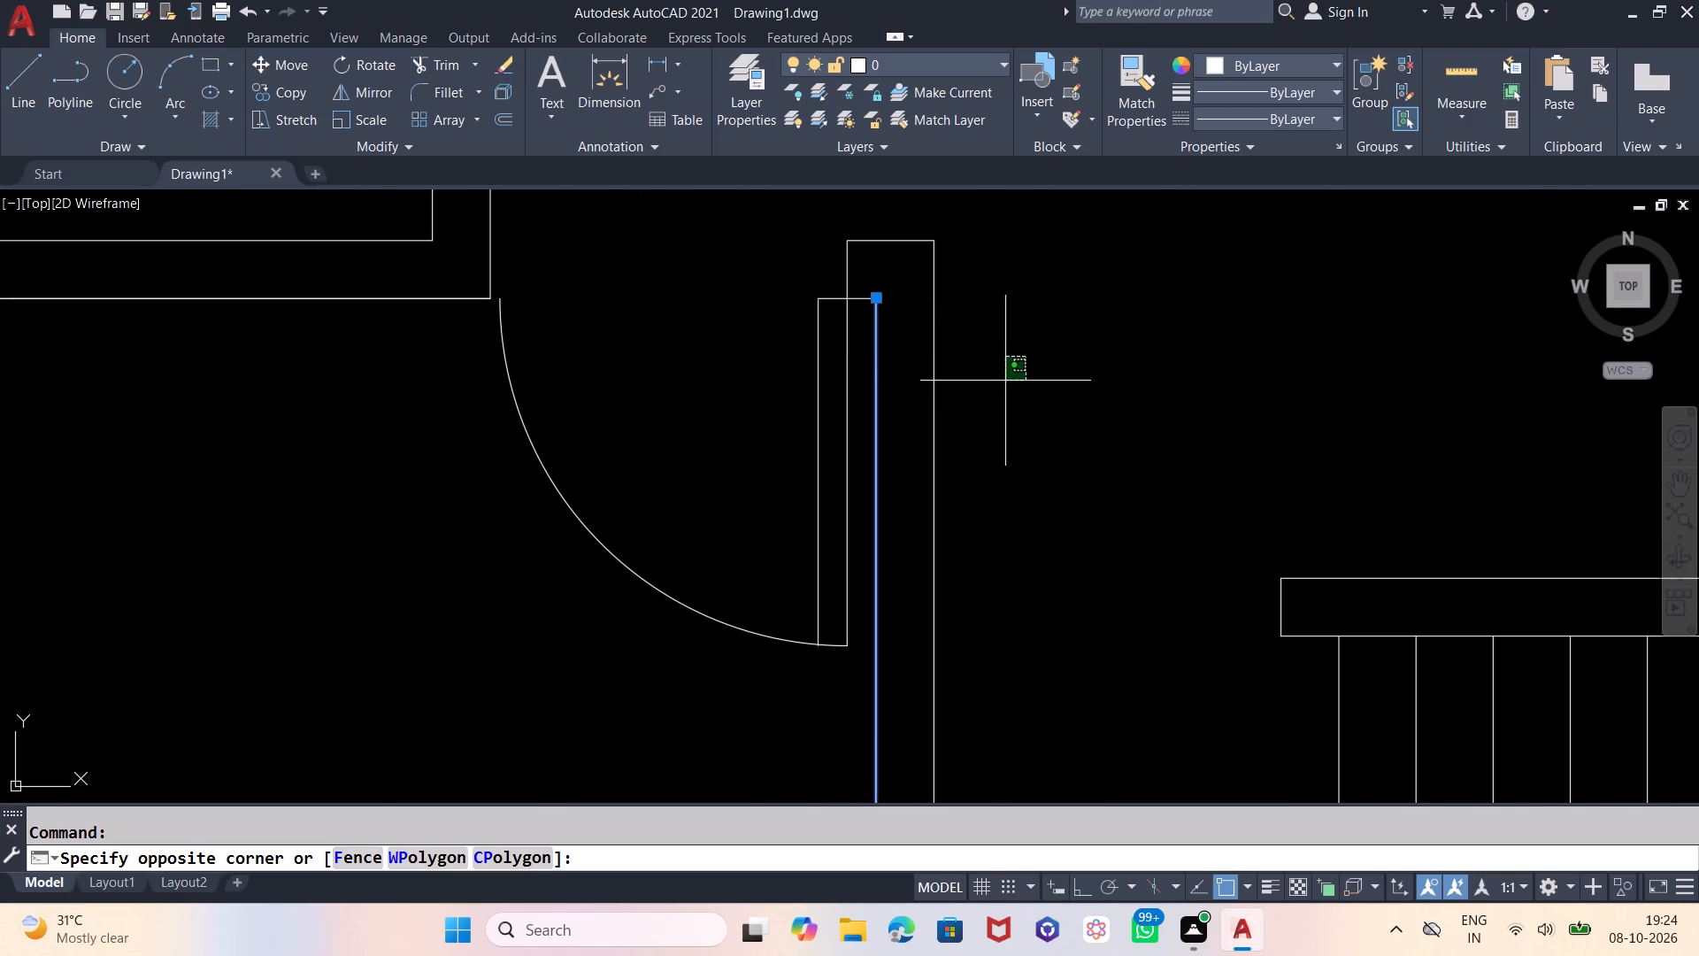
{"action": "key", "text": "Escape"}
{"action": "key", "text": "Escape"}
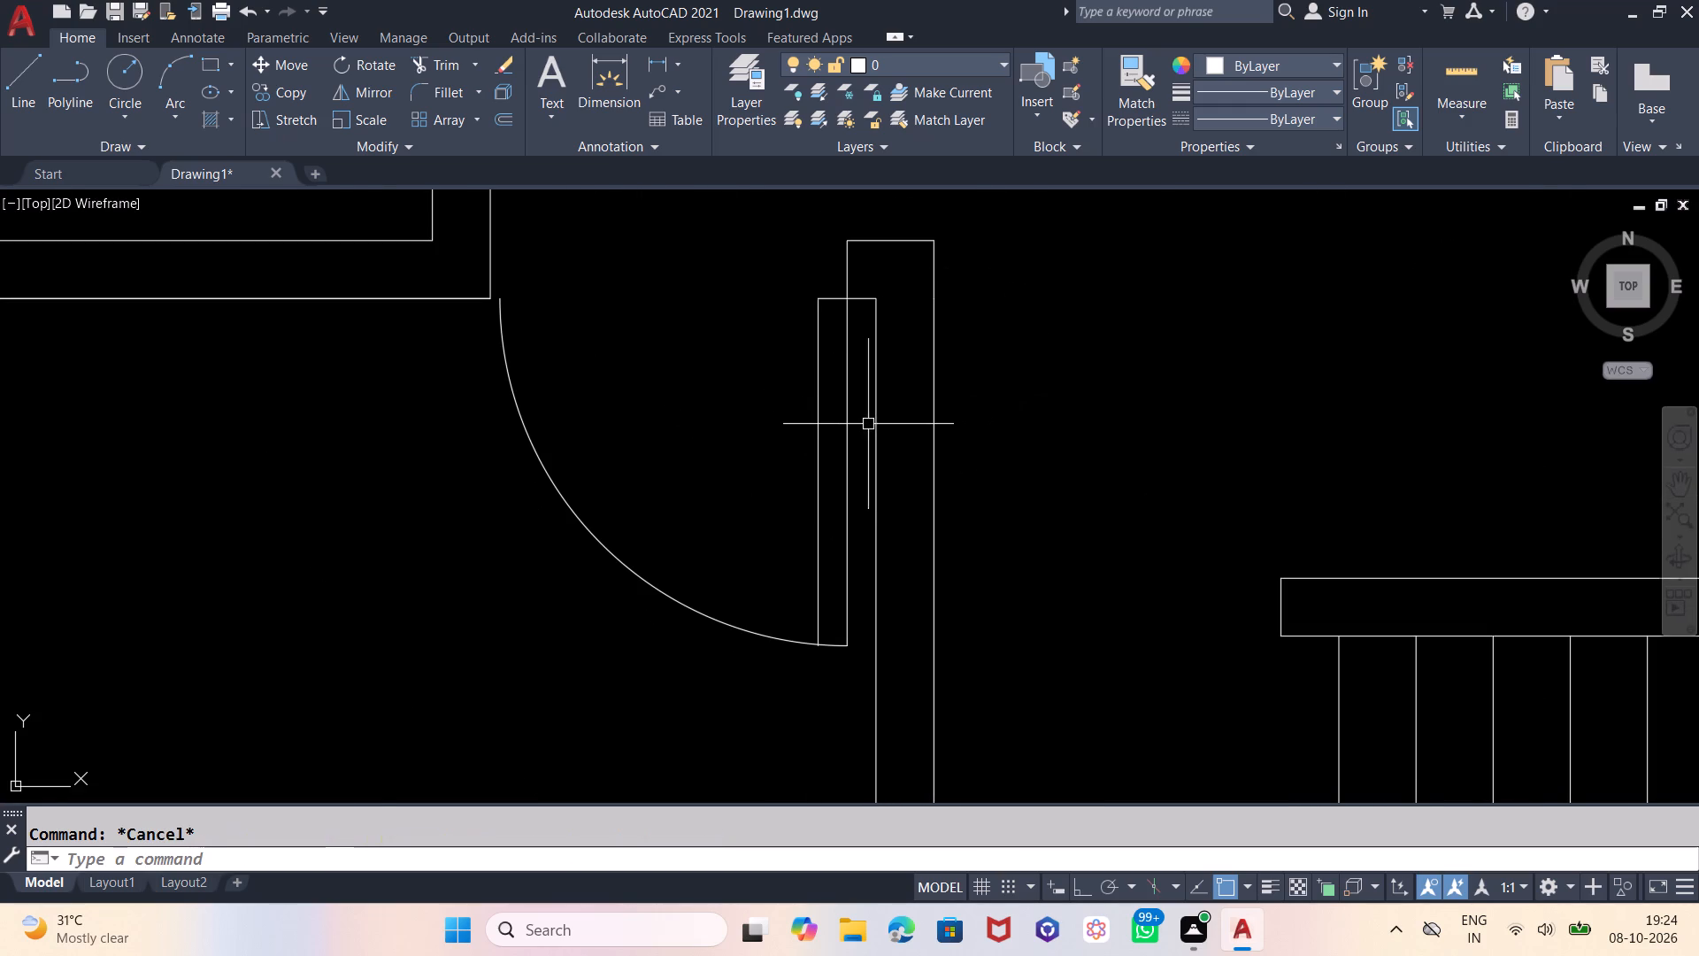
Move the door's arc and leaf out of the lower-left room's opening to the empty area right of the plan, below the spare door symbol.
{"action": "left_click", "coordinate": [850, 430]}
{"action": "left_click", "coordinate": [828, 464]}
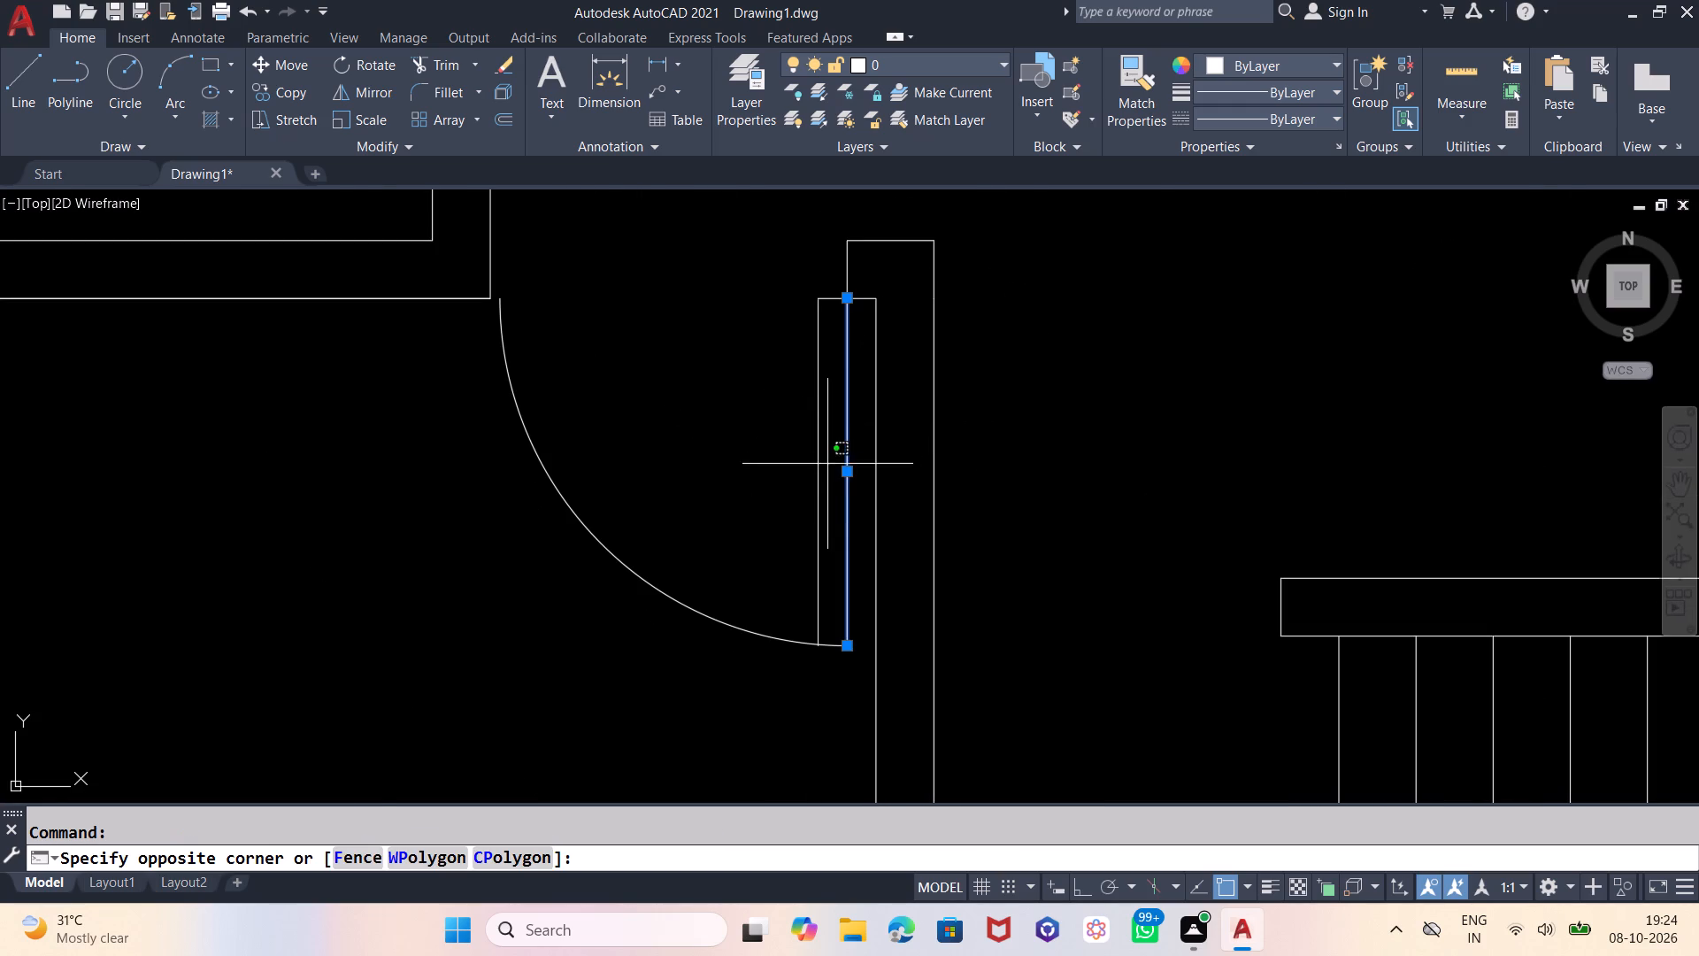
{"action": "left_click", "coordinate": [819, 476]}
{"action": "left_click", "coordinate": [834, 299]}
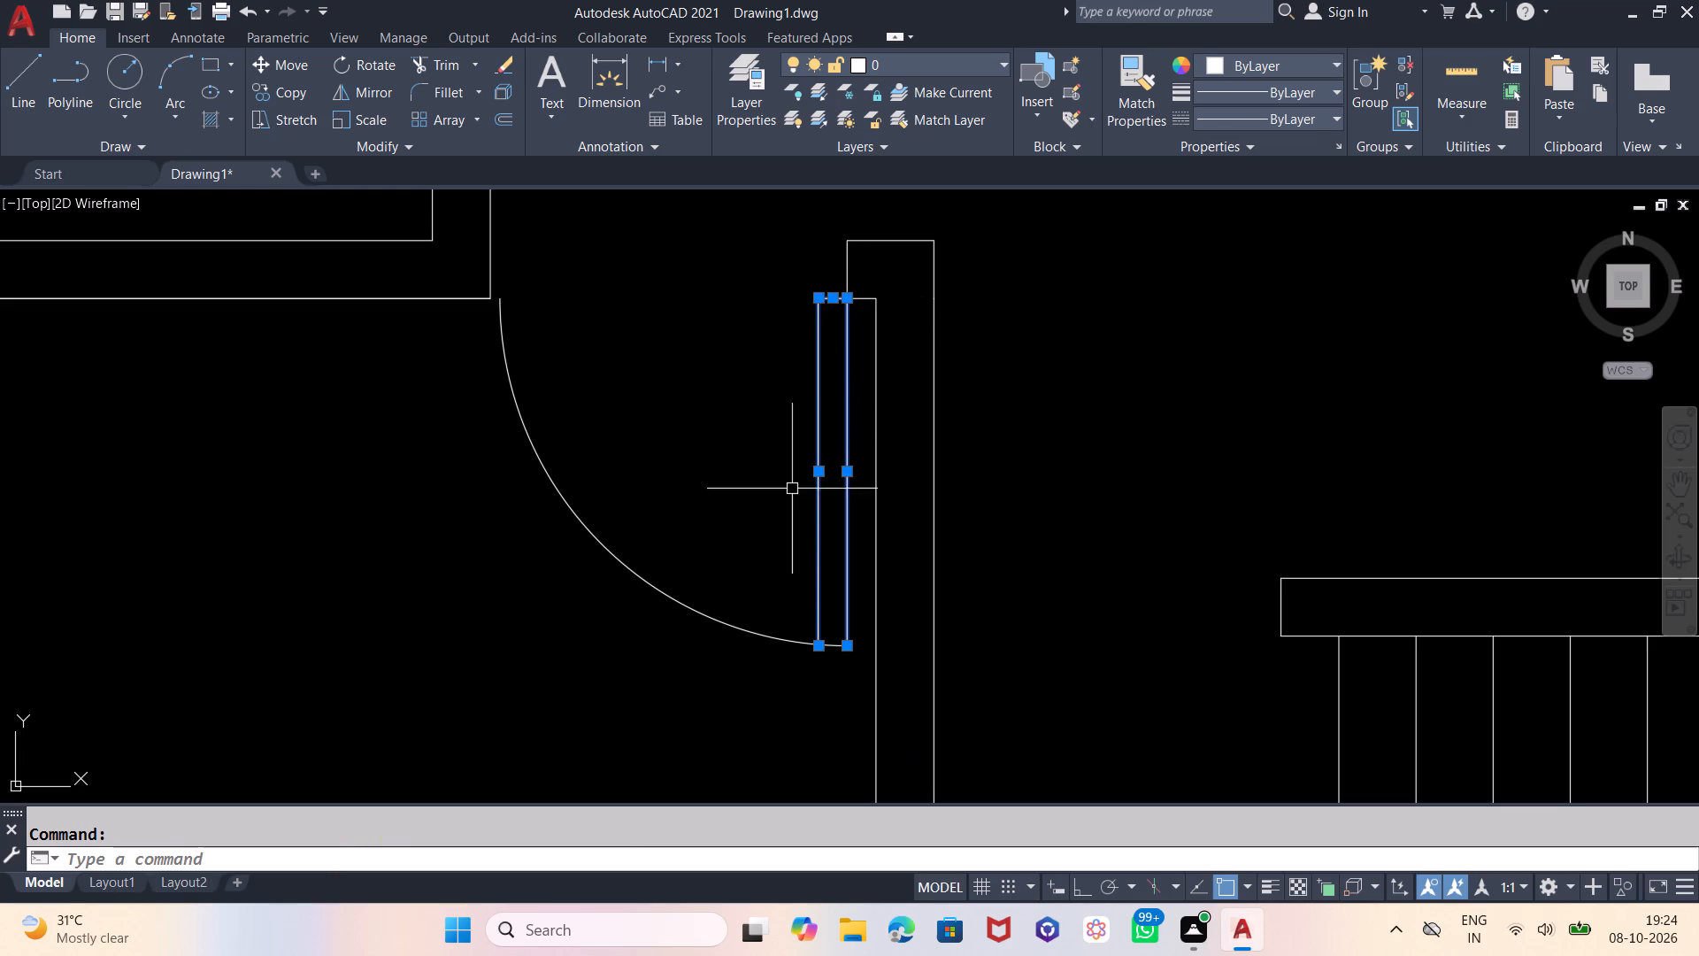
{"action": "left_click", "coordinate": [719, 622]}
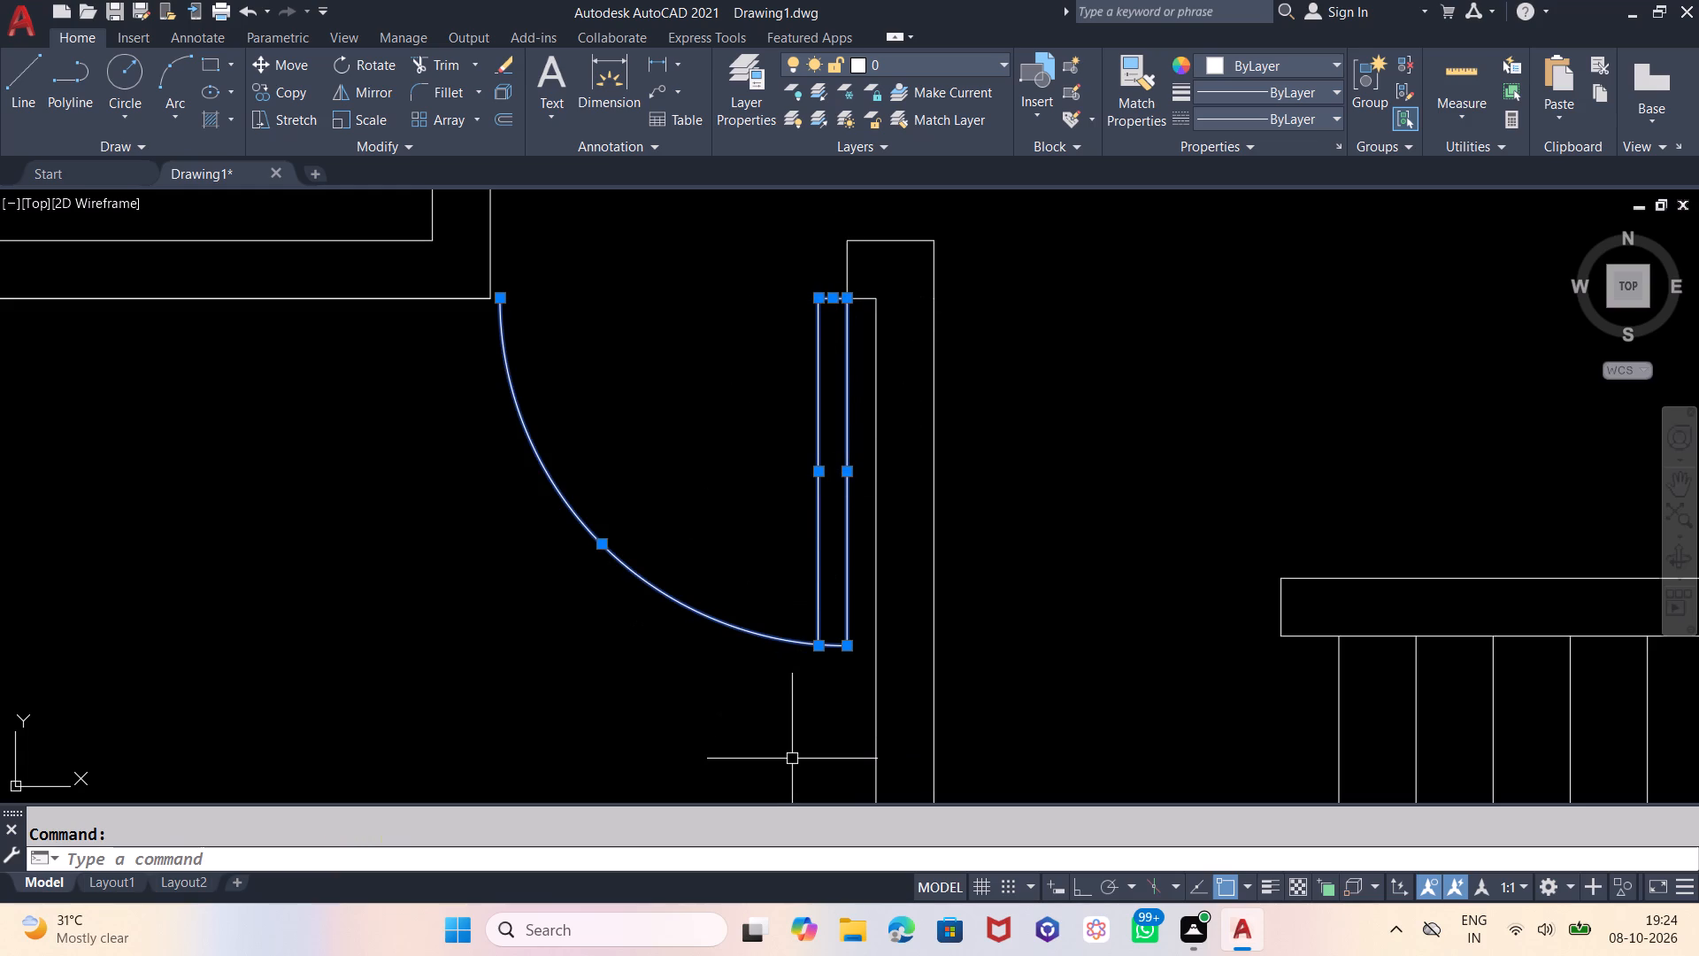
{"action": "key", "text": "m"}
{"action": "key", "text": "Return"}
{"action": "left_click", "coordinate": [718, 759]}
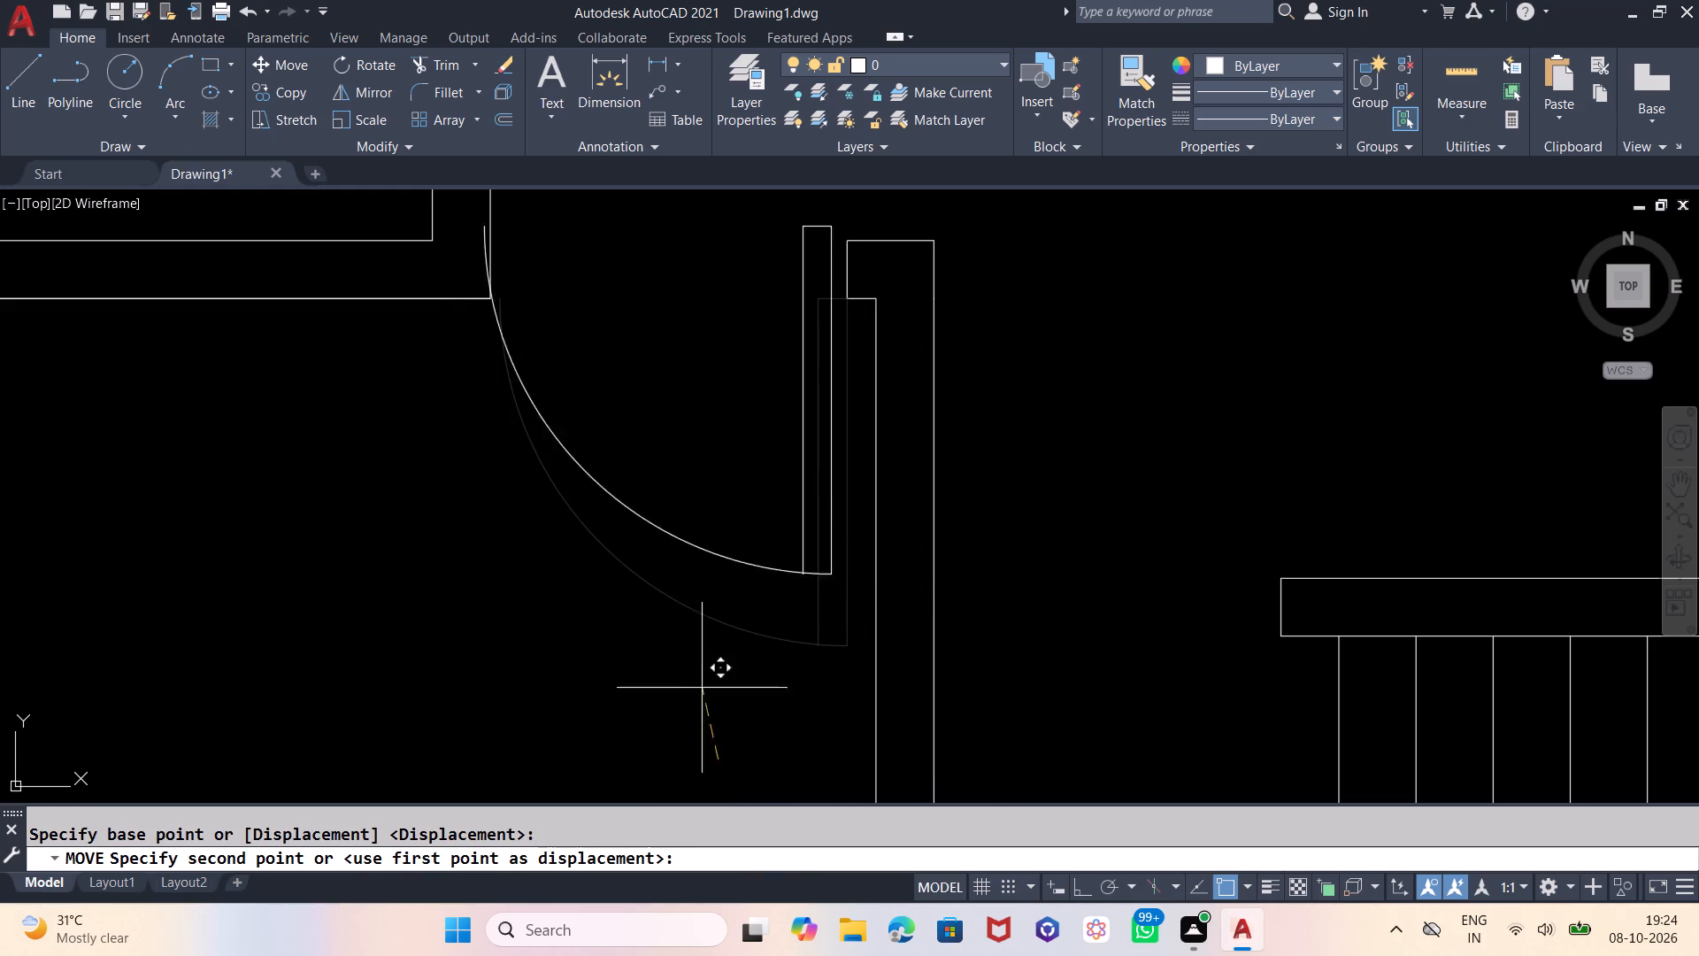
{"action": "scroll", "coordinate": [611, 647], "scroll_direction": "down", "scroll_amount": 3}
{"action": "left_click", "coordinate": [1425, 670]}
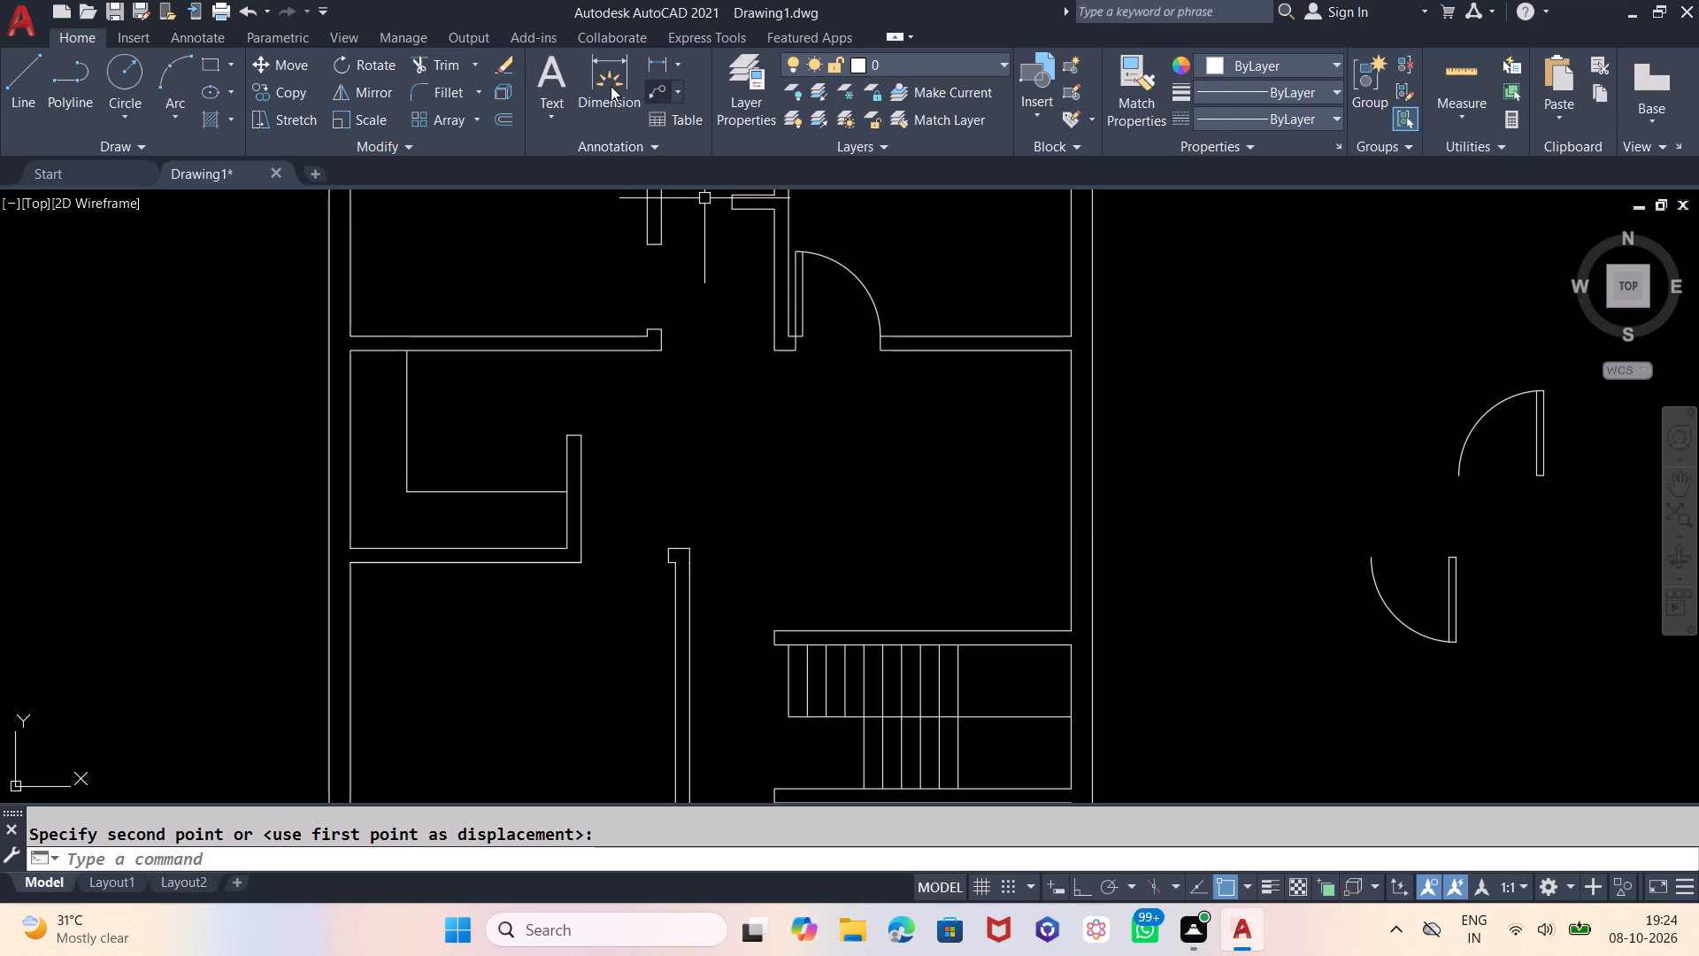
Draw two lines bridging the lower-left room's door opening, joining the notch's upper and lower end corners to the partition corners.
{"action": "left_click", "coordinate": [32, 58]}
{"action": "scroll", "coordinate": [588, 573], "scroll_direction": "up", "scroll_amount": 3}
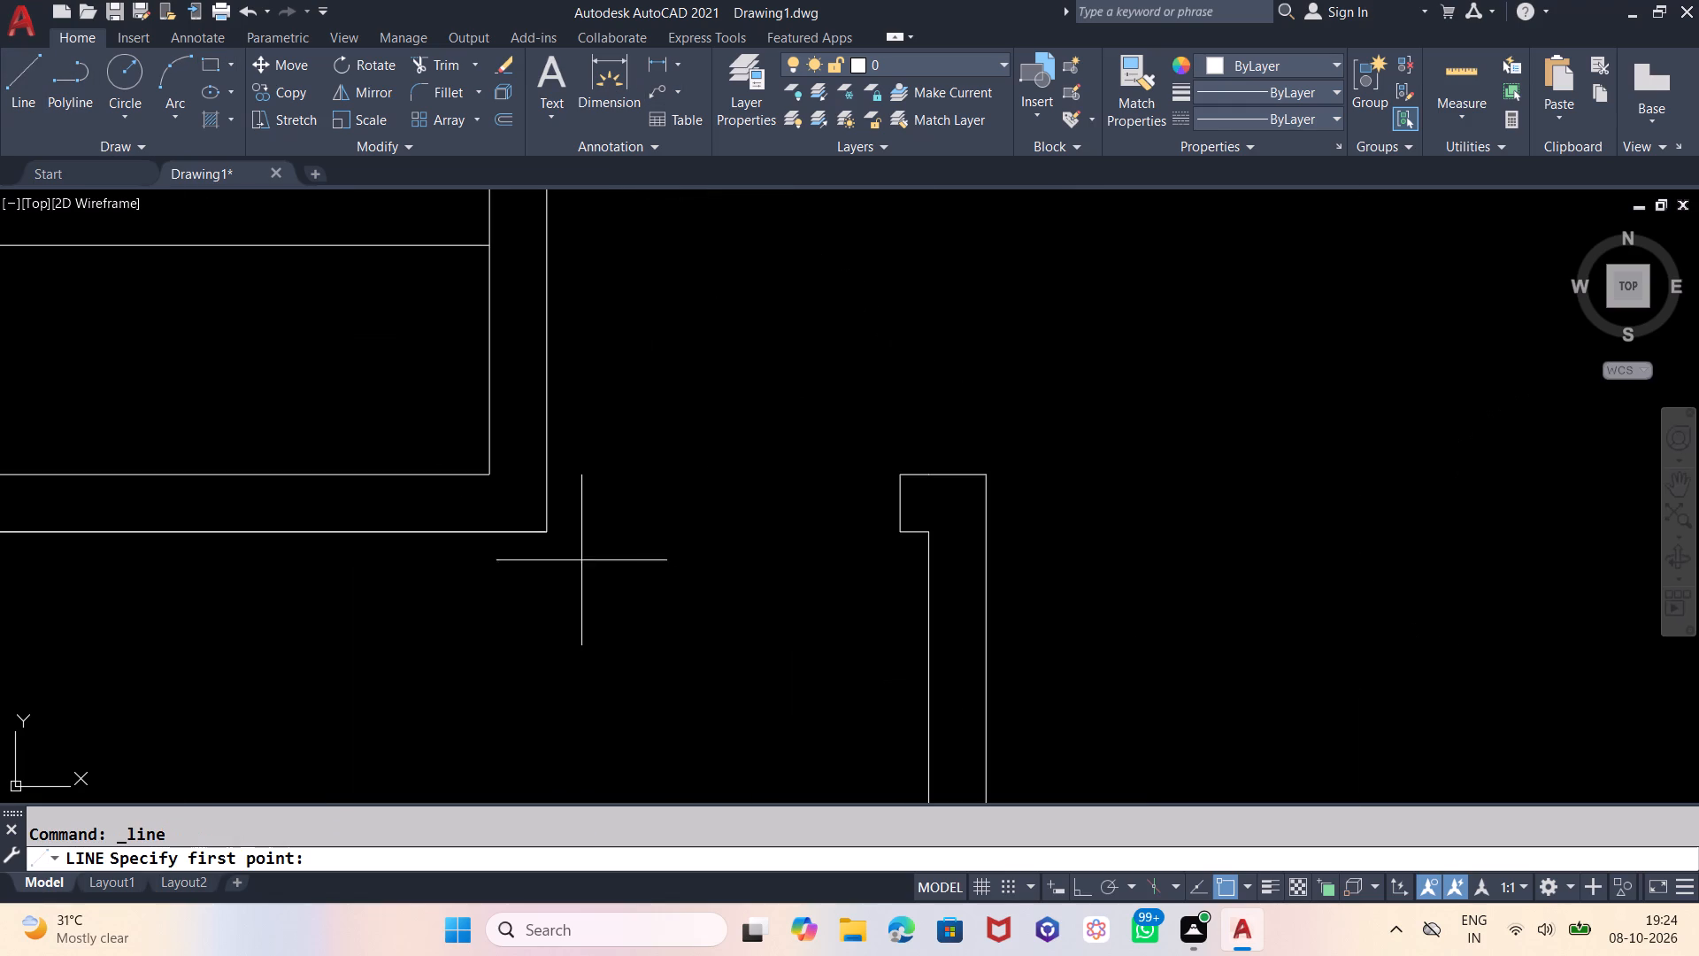
{"action": "left_click", "coordinate": [896, 473]}
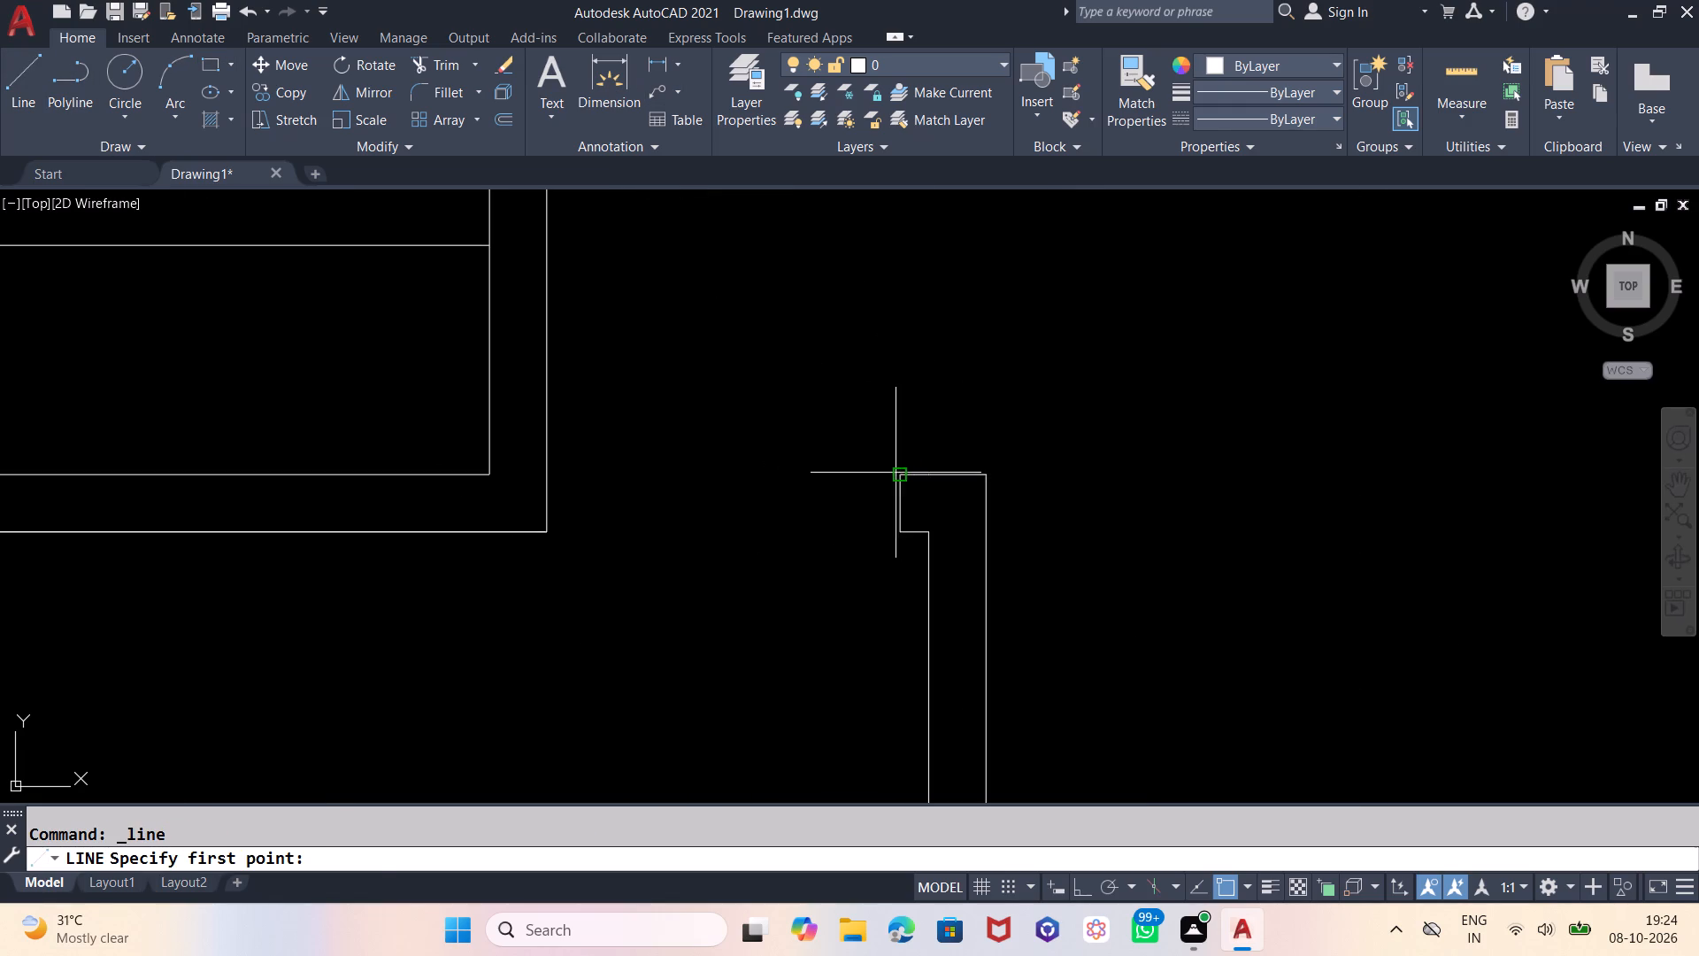
{"action": "left_click", "coordinate": [483, 471]}
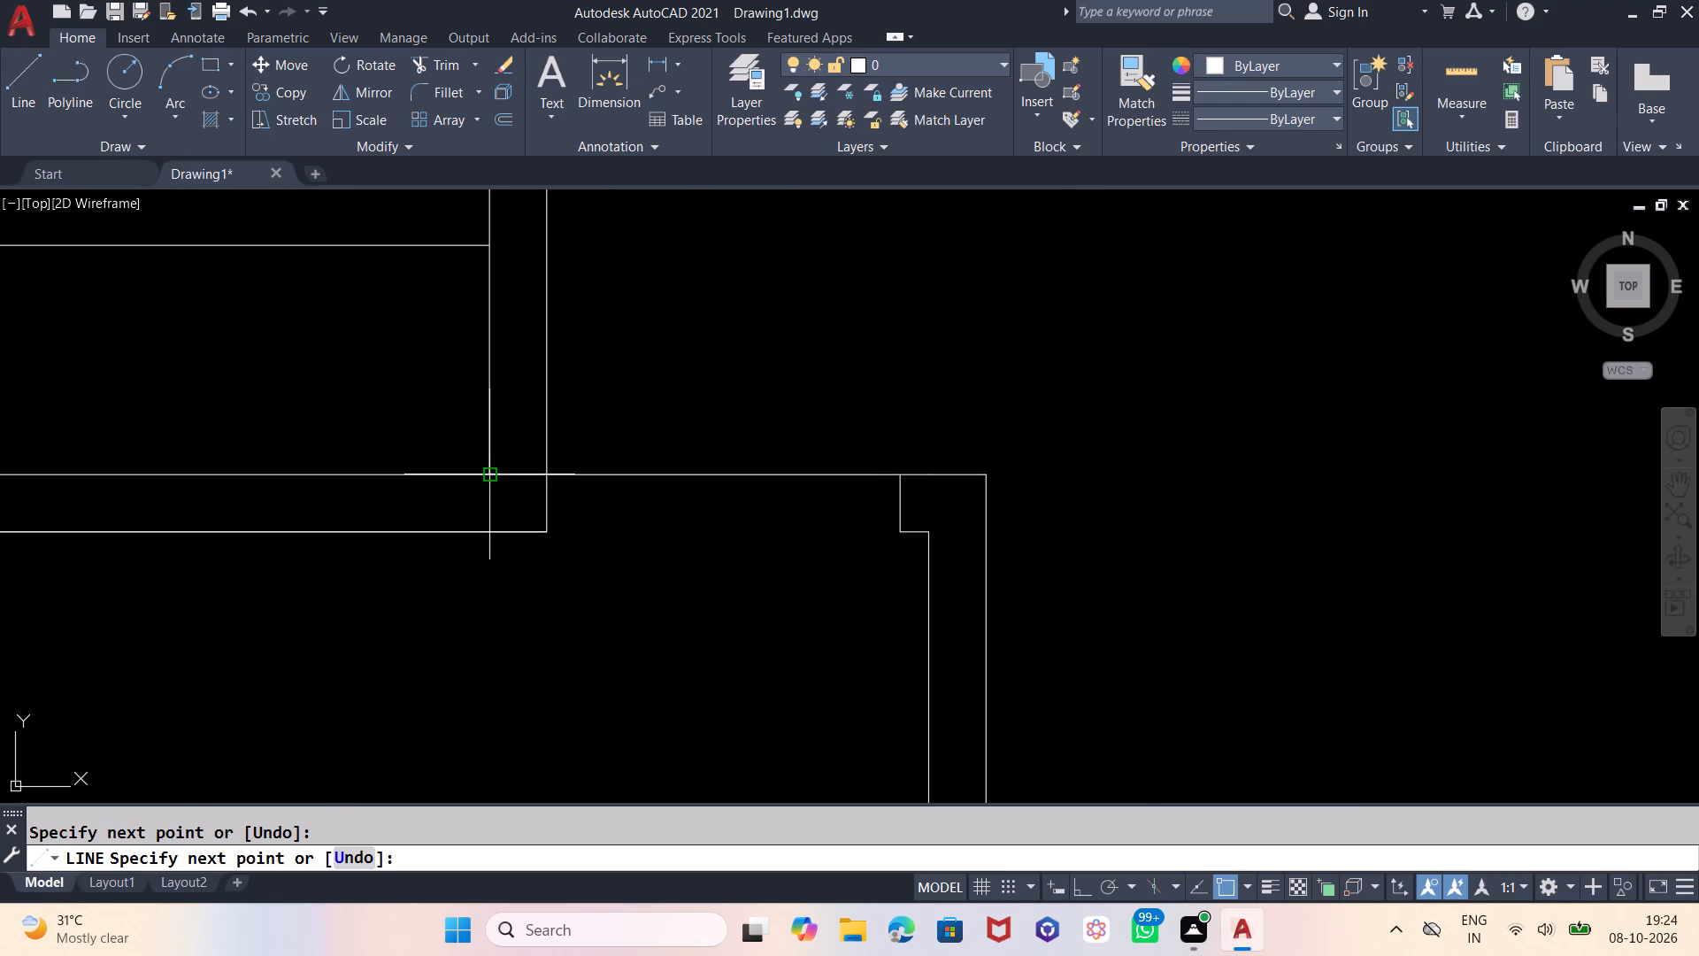
{"action": "key", "text": "Escape"}
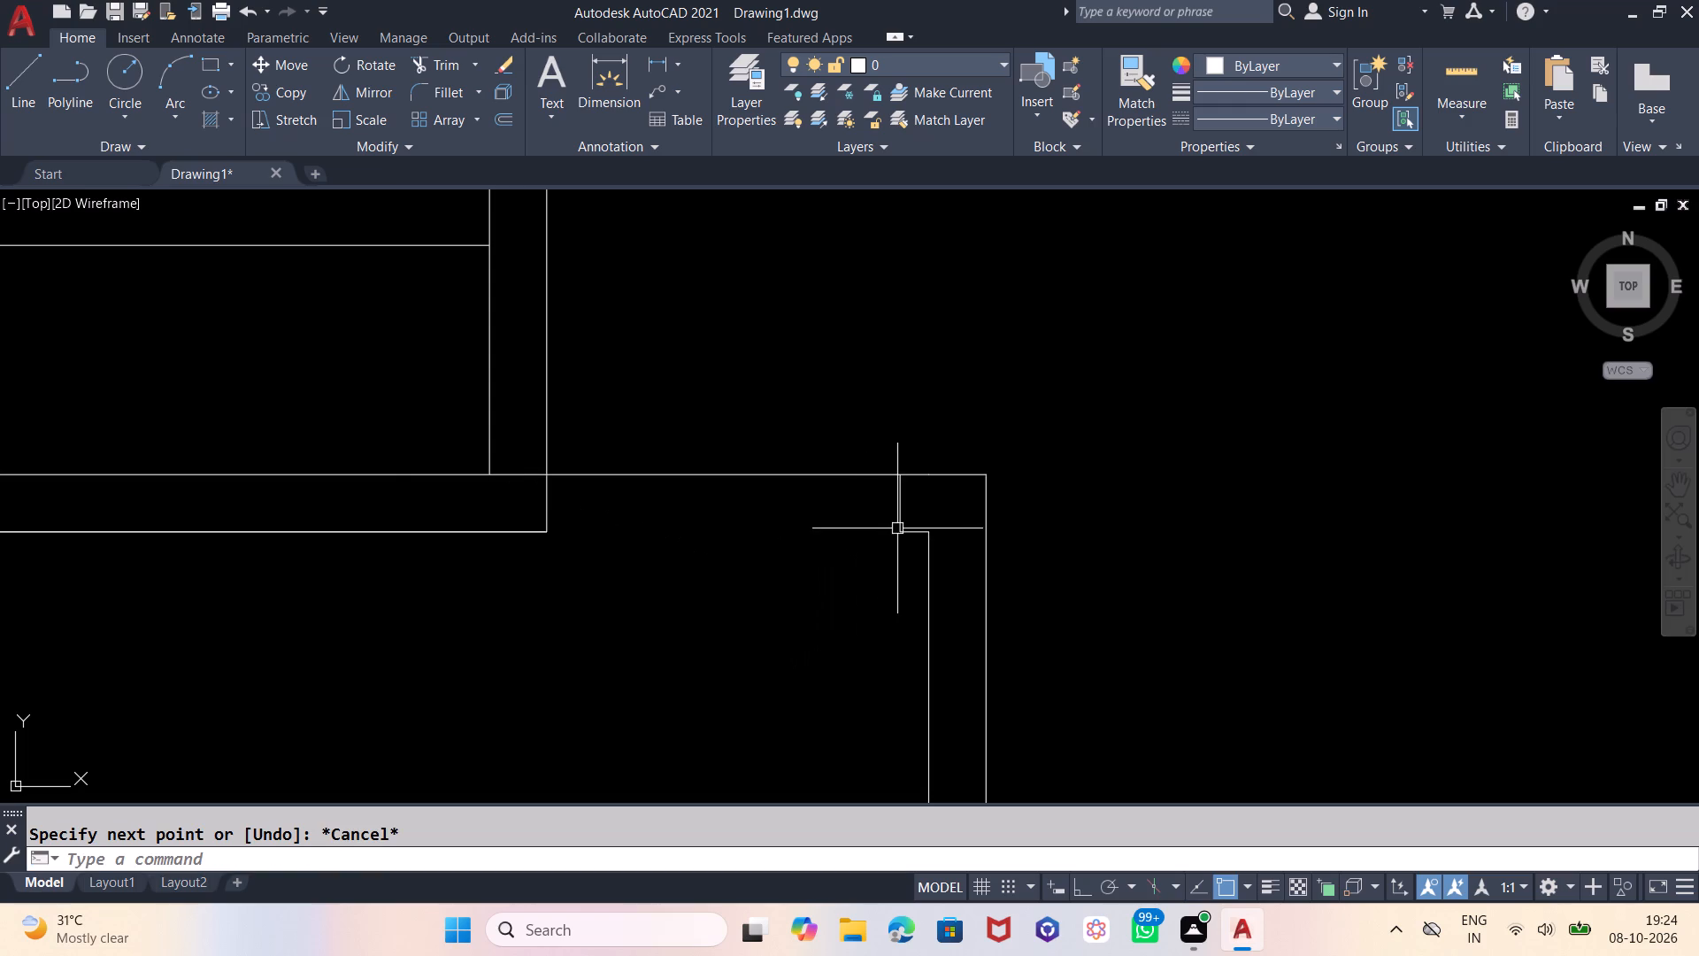
{"action": "key", "text": "space"}
{"action": "left_click", "coordinate": [896, 536]}
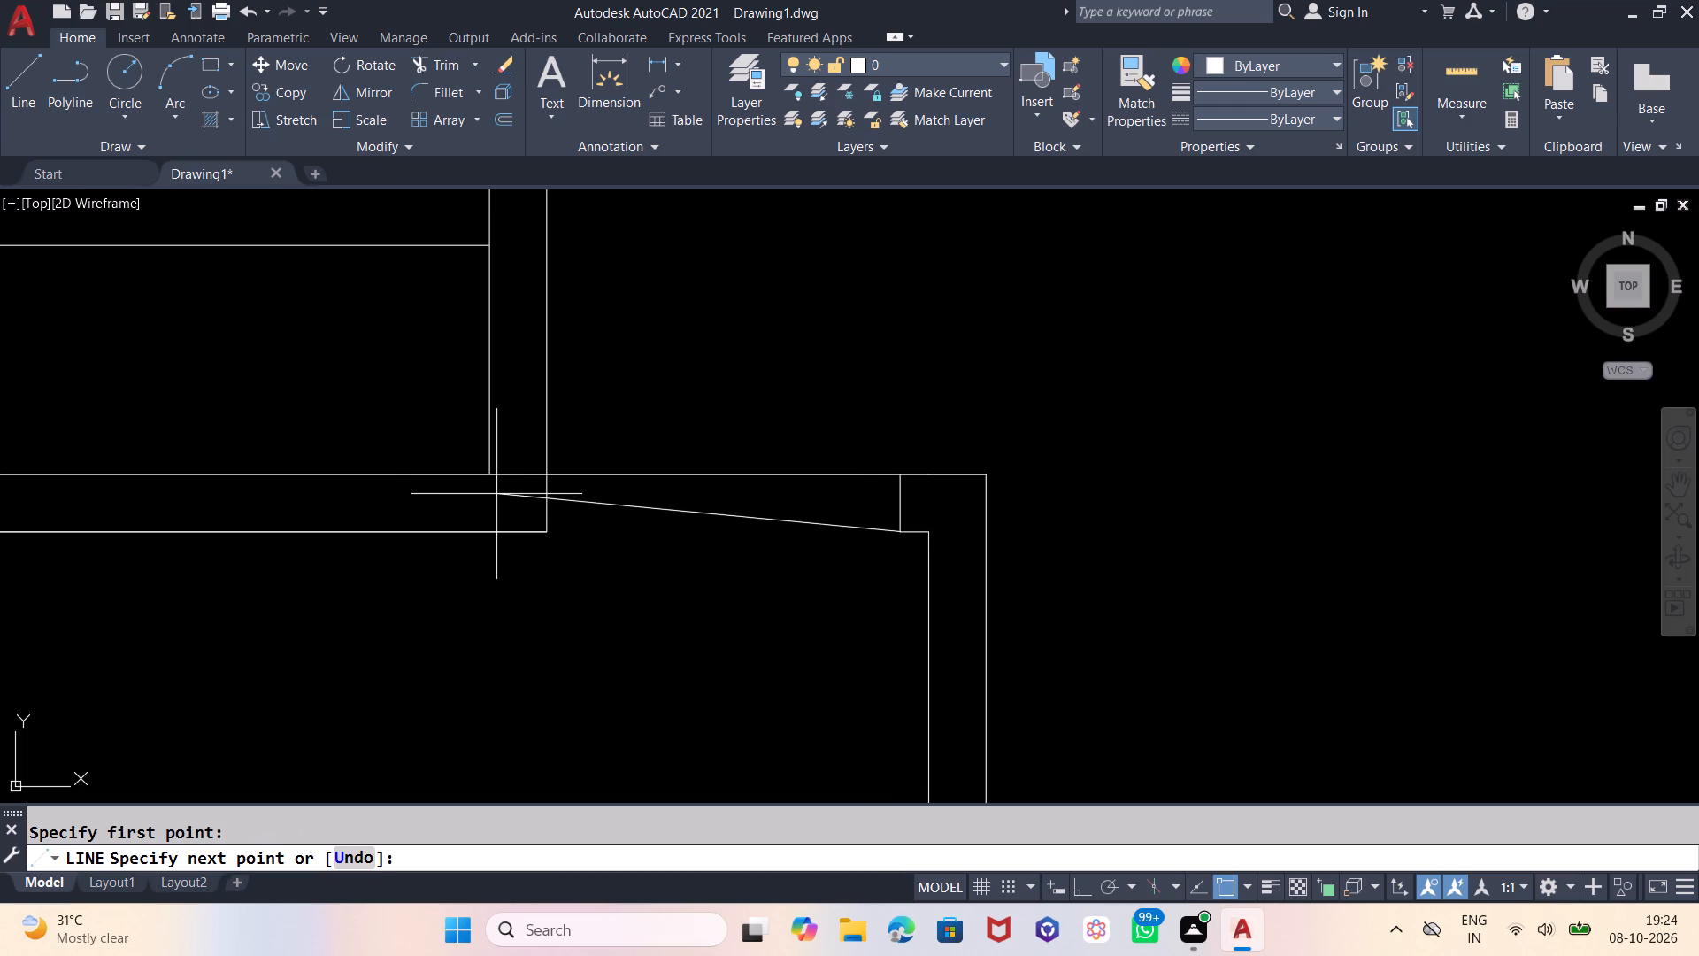
{"action": "left_click", "coordinate": [550, 527]}
{"action": "key", "text": "Escape"}
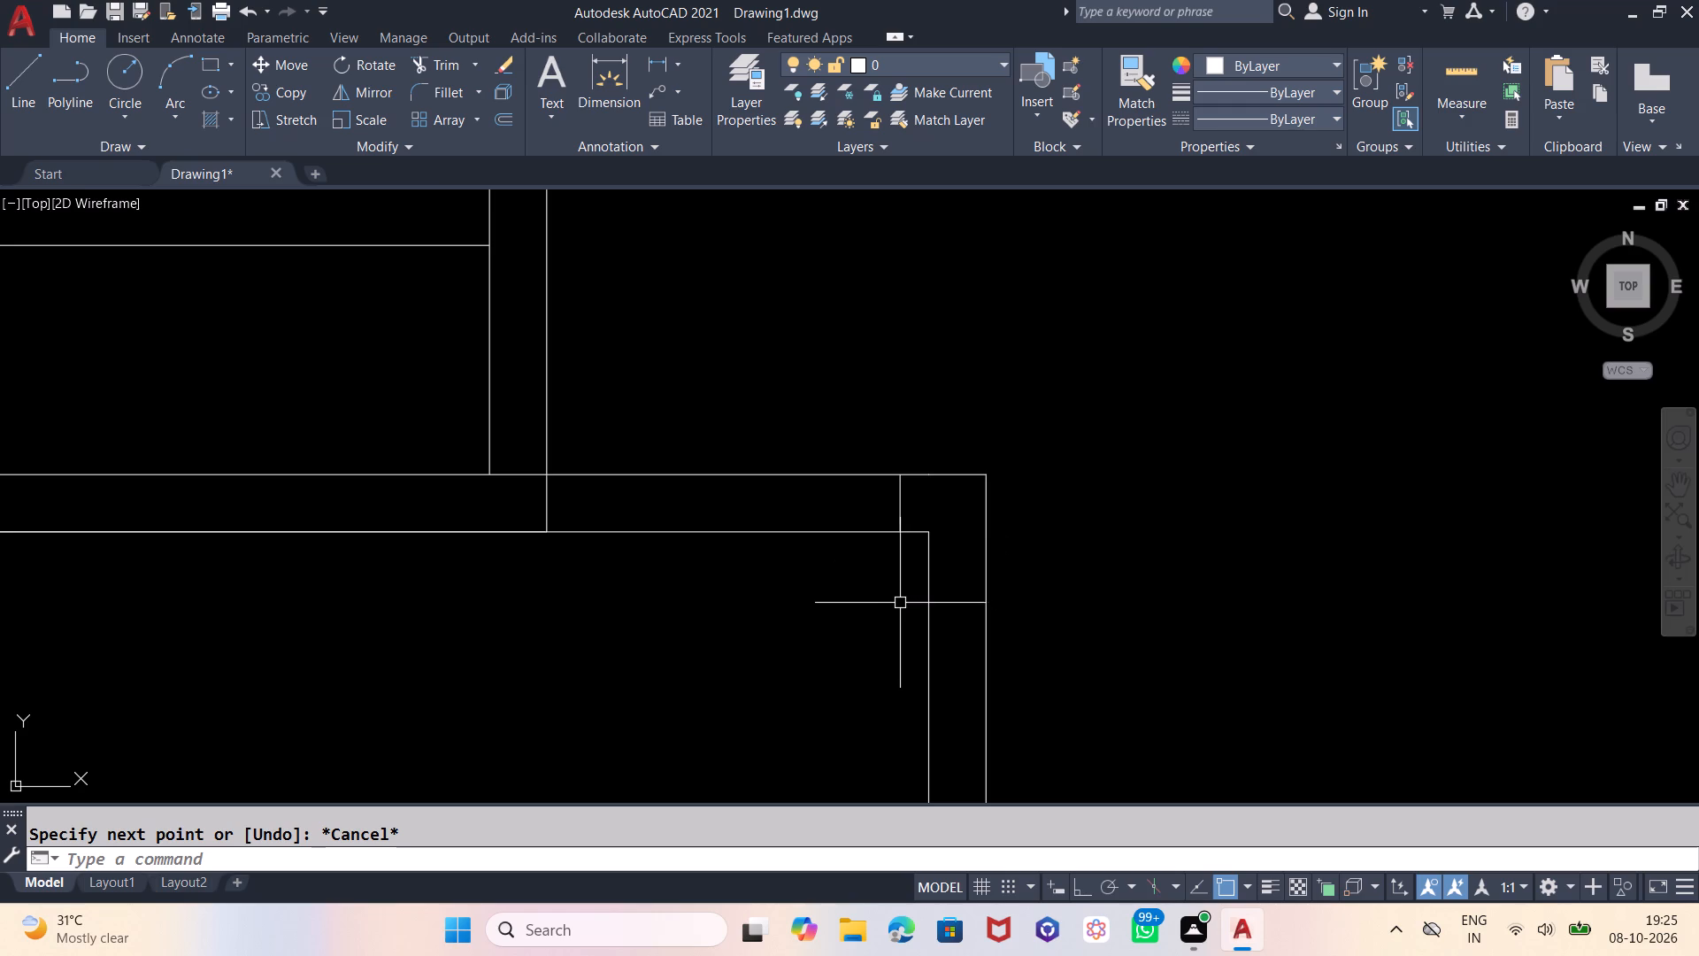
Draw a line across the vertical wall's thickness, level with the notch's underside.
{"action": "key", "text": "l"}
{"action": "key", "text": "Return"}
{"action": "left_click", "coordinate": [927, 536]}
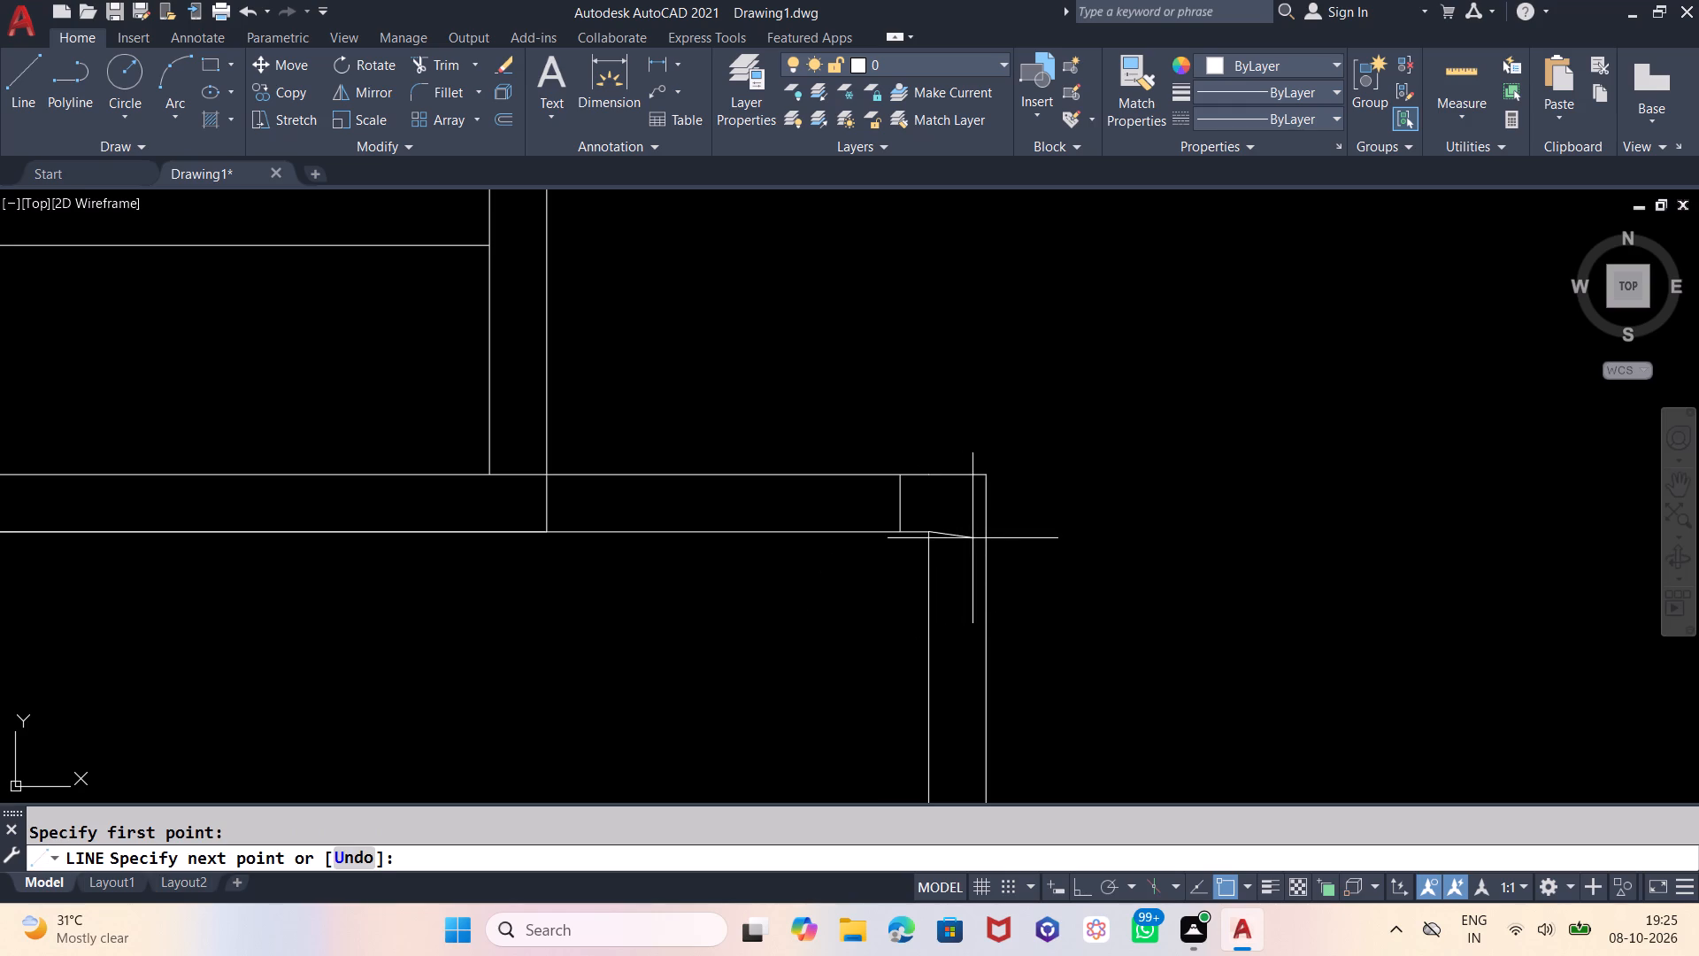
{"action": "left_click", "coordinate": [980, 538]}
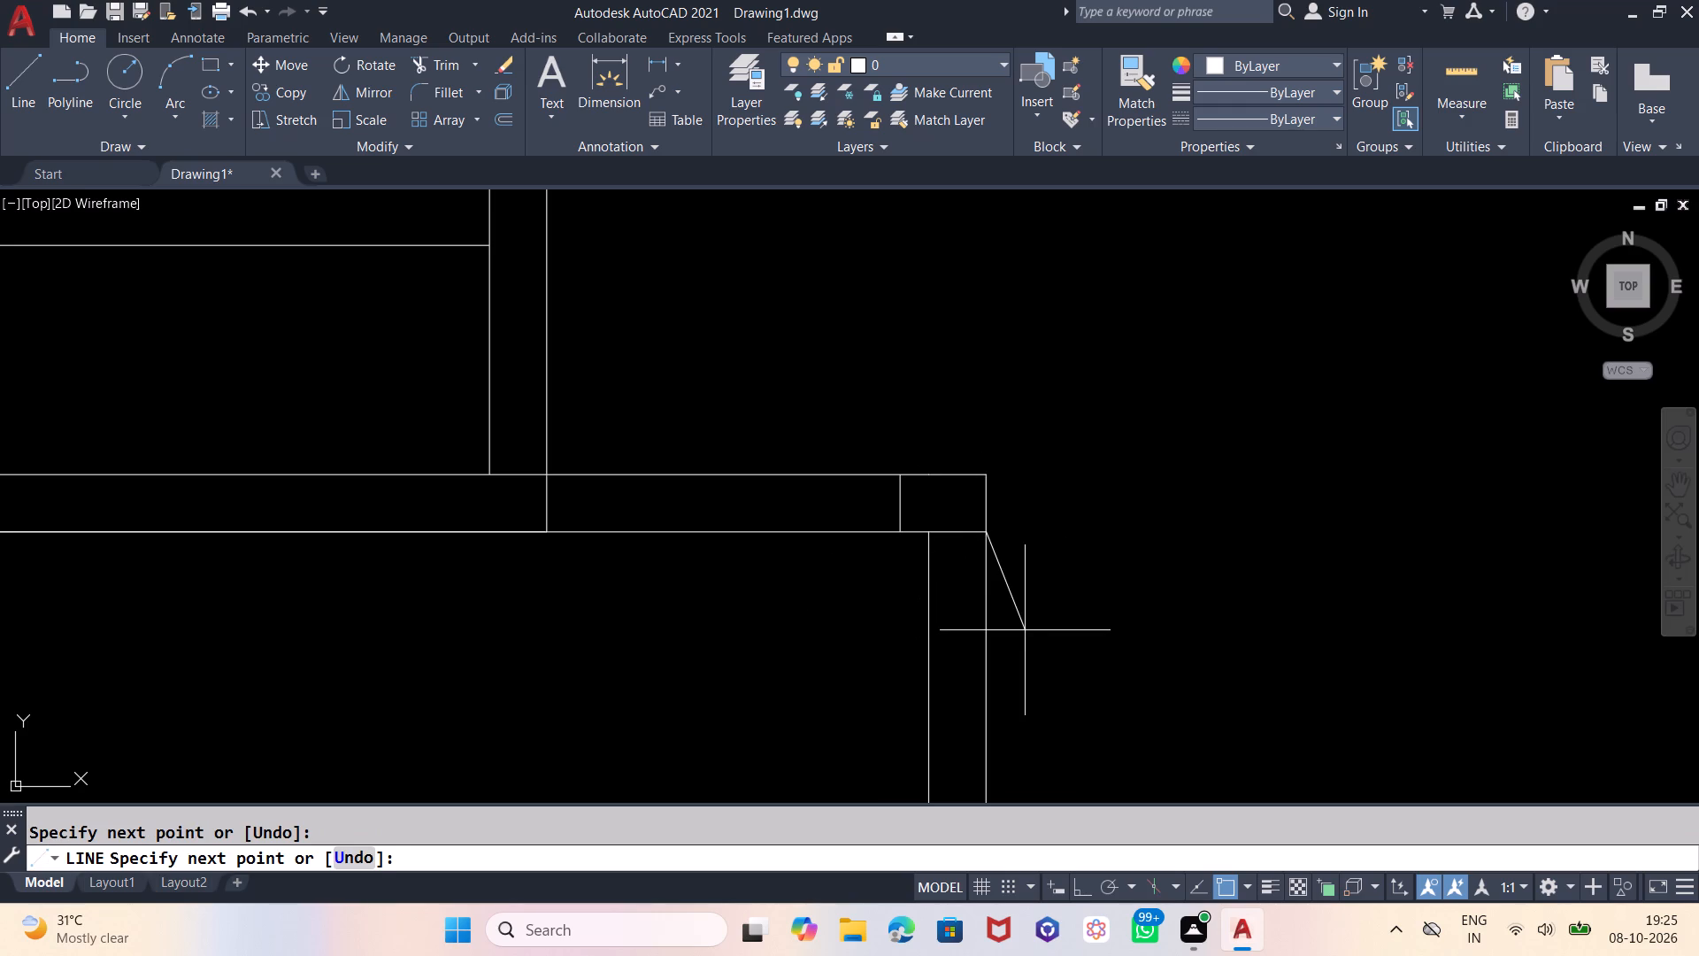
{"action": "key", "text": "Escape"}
Examine the bridged opening of the lower-left room and its wall ends against the rest of the plan.
{"action": "scroll", "coordinate": [763, 340], "scroll_direction": "down", "scroll_amount": 1}
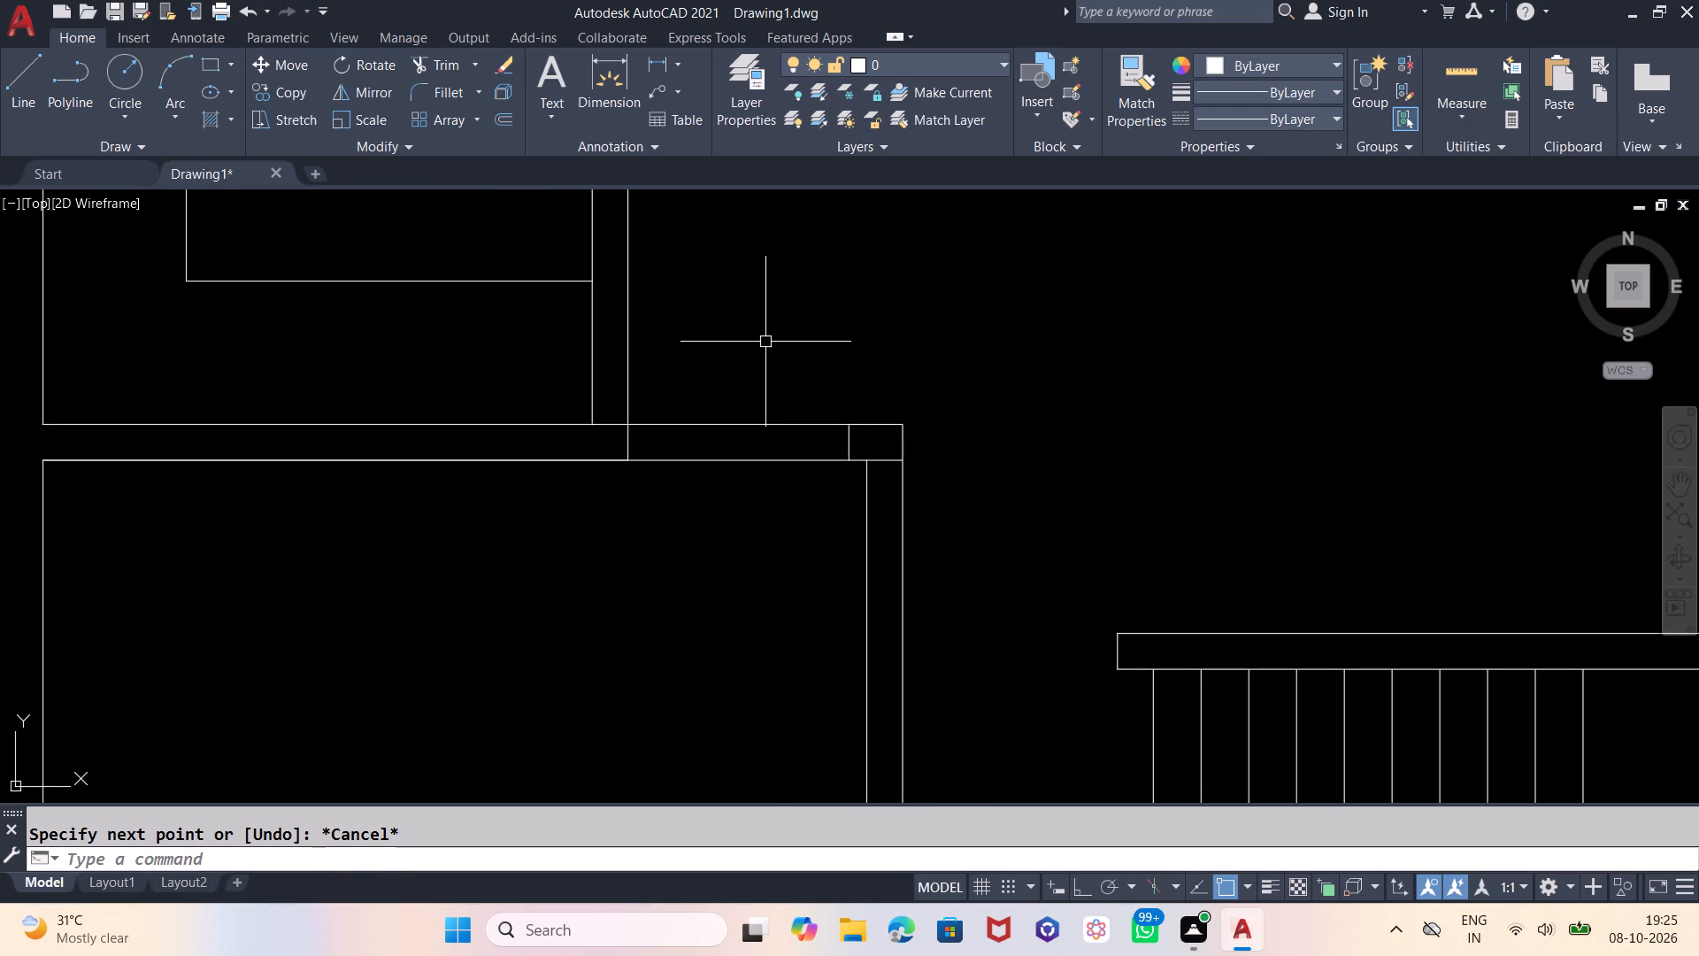
{"action": "scroll", "coordinate": [839, 328], "scroll_direction": "down", "scroll_amount": 1}
{"action": "scroll", "coordinate": [831, 410], "scroll_direction": "up", "scroll_amount": 2}
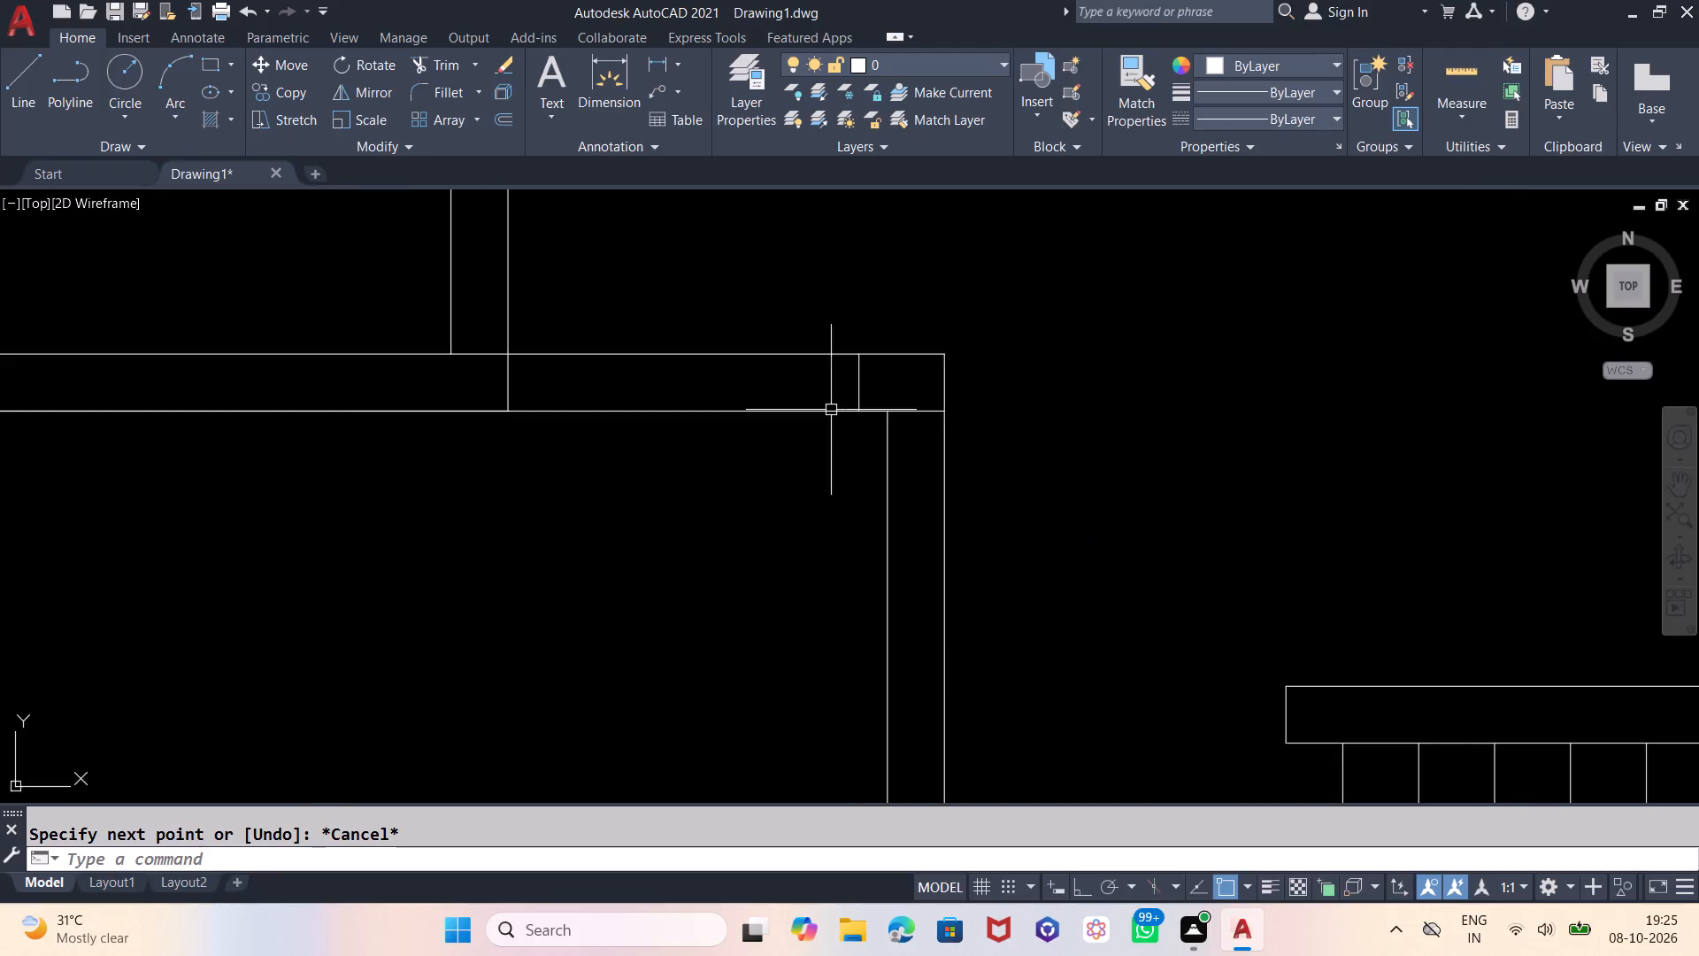
{"action": "scroll", "coordinate": [875, 644], "scroll_direction": "down", "scroll_amount": 1}
{"action": "scroll", "coordinate": [861, 459], "scroll_direction": "up", "scroll_amount": 2}
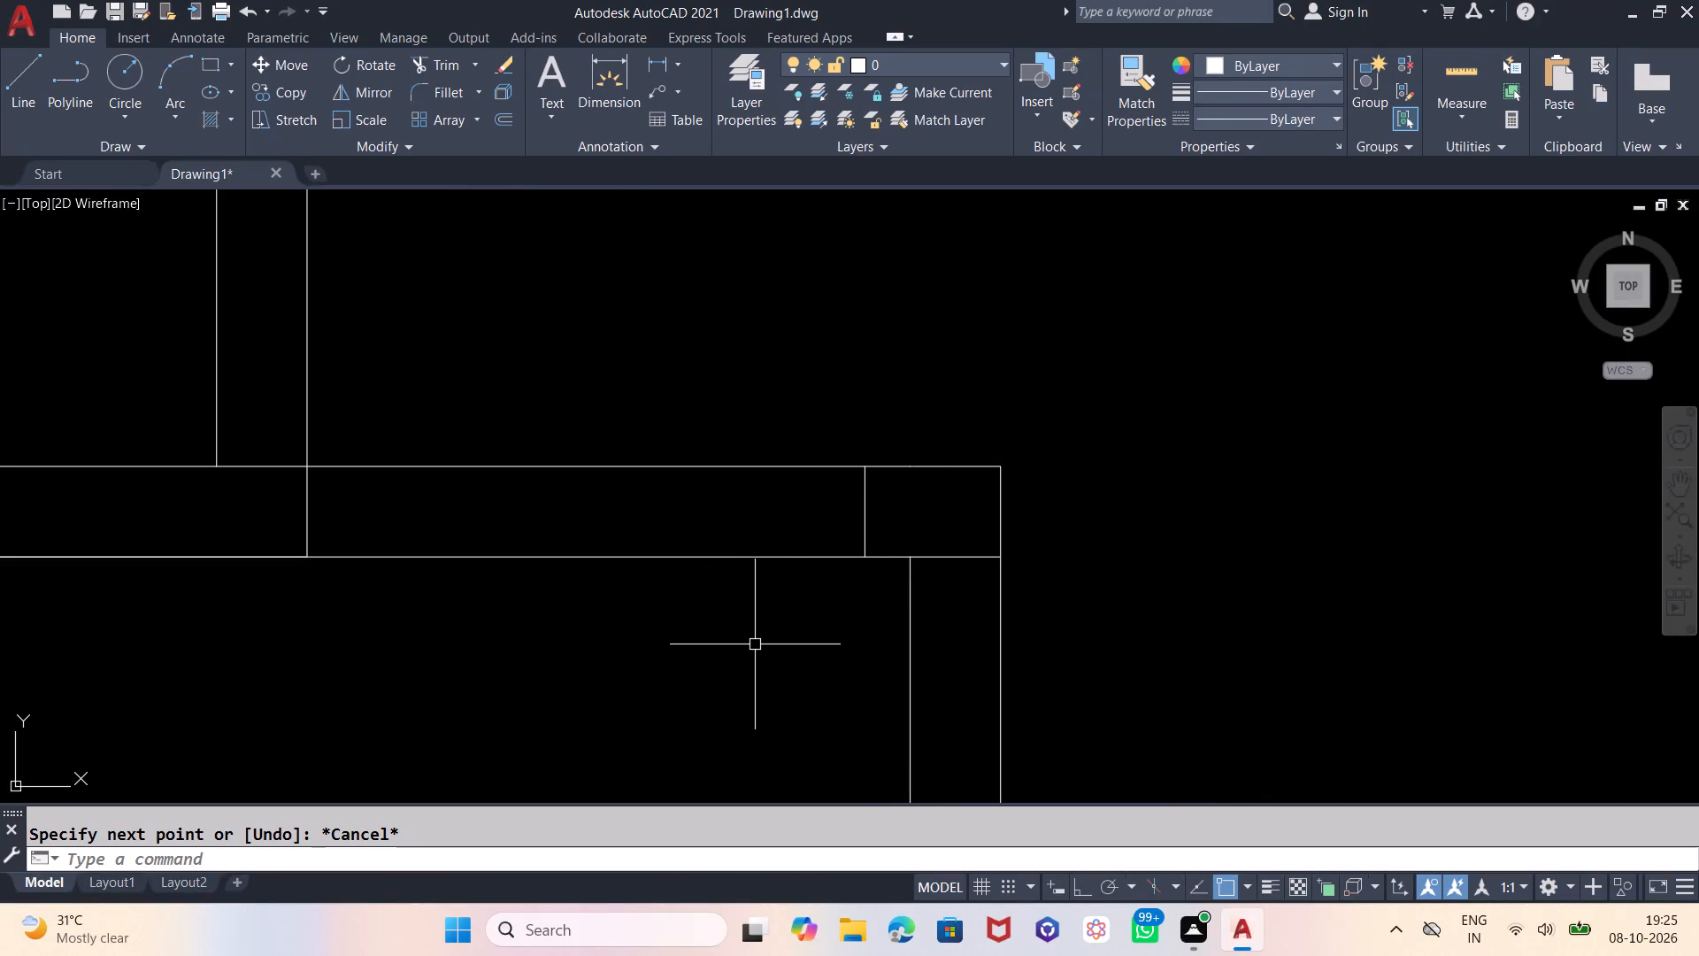
{"action": "scroll", "coordinate": [723, 689], "scroll_direction": "down", "scroll_amount": 2}
{"action": "scroll", "coordinate": [442, 639], "scroll_direction": "down", "scroll_amount": 1}
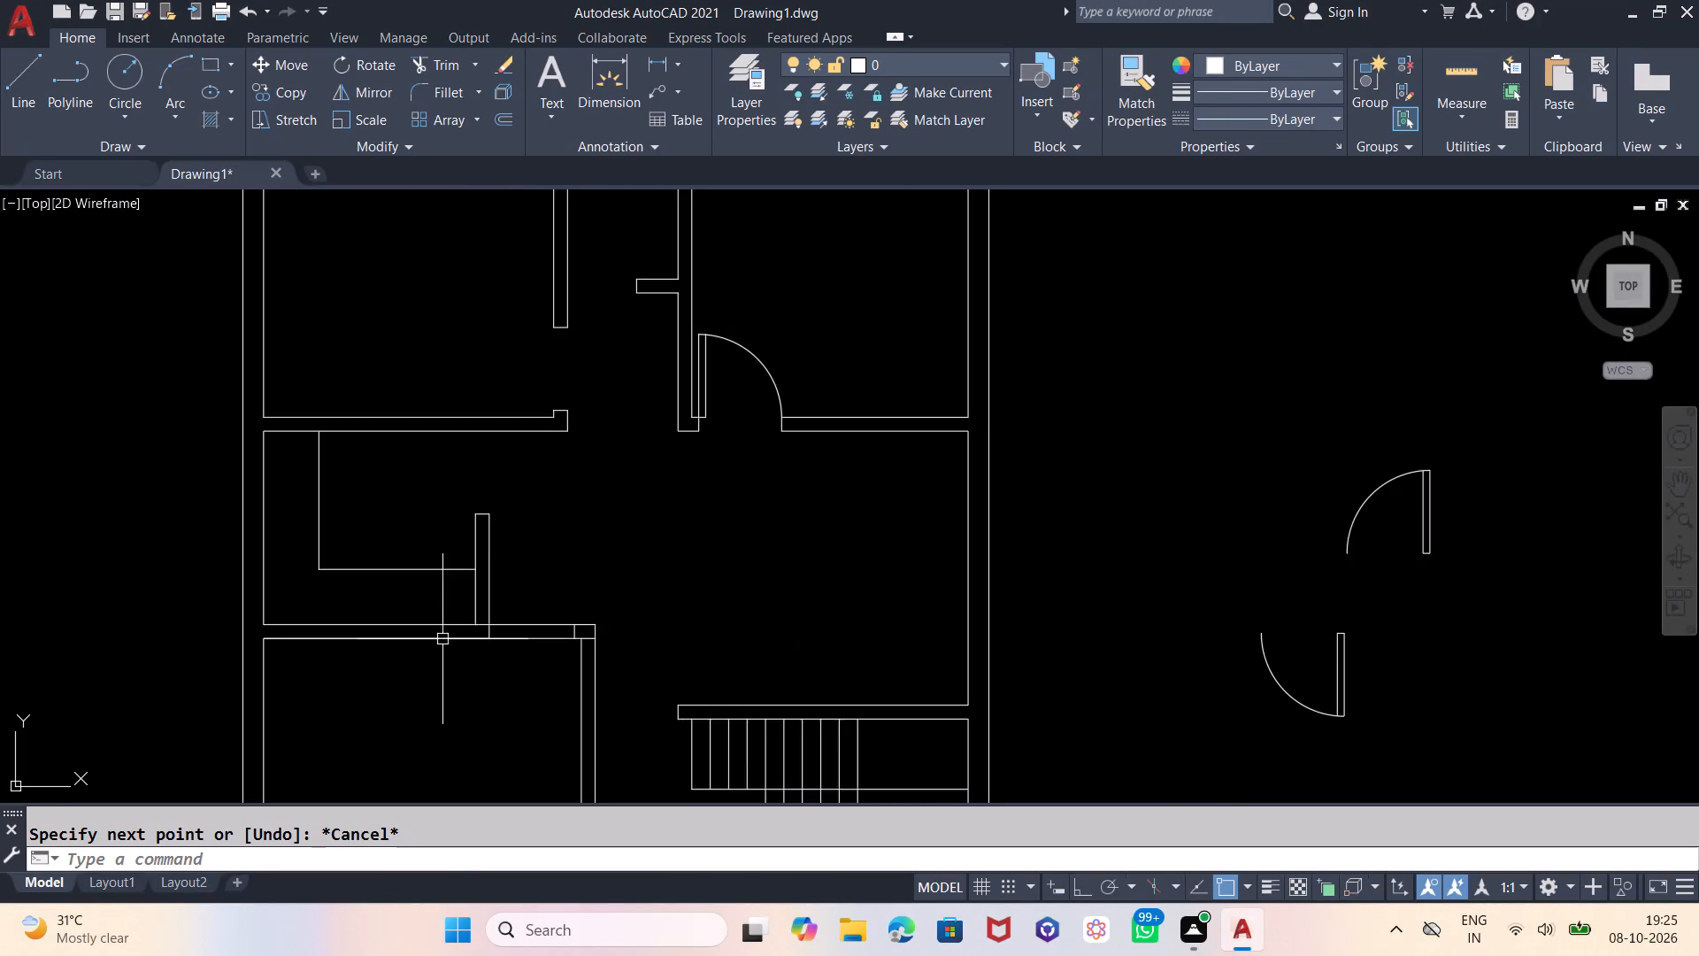
{"action": "scroll", "coordinate": [442, 639], "scroll_direction": "down", "scroll_amount": 1}
{"action": "scroll", "coordinate": [503, 638], "scroll_direction": "up", "scroll_amount": 3}
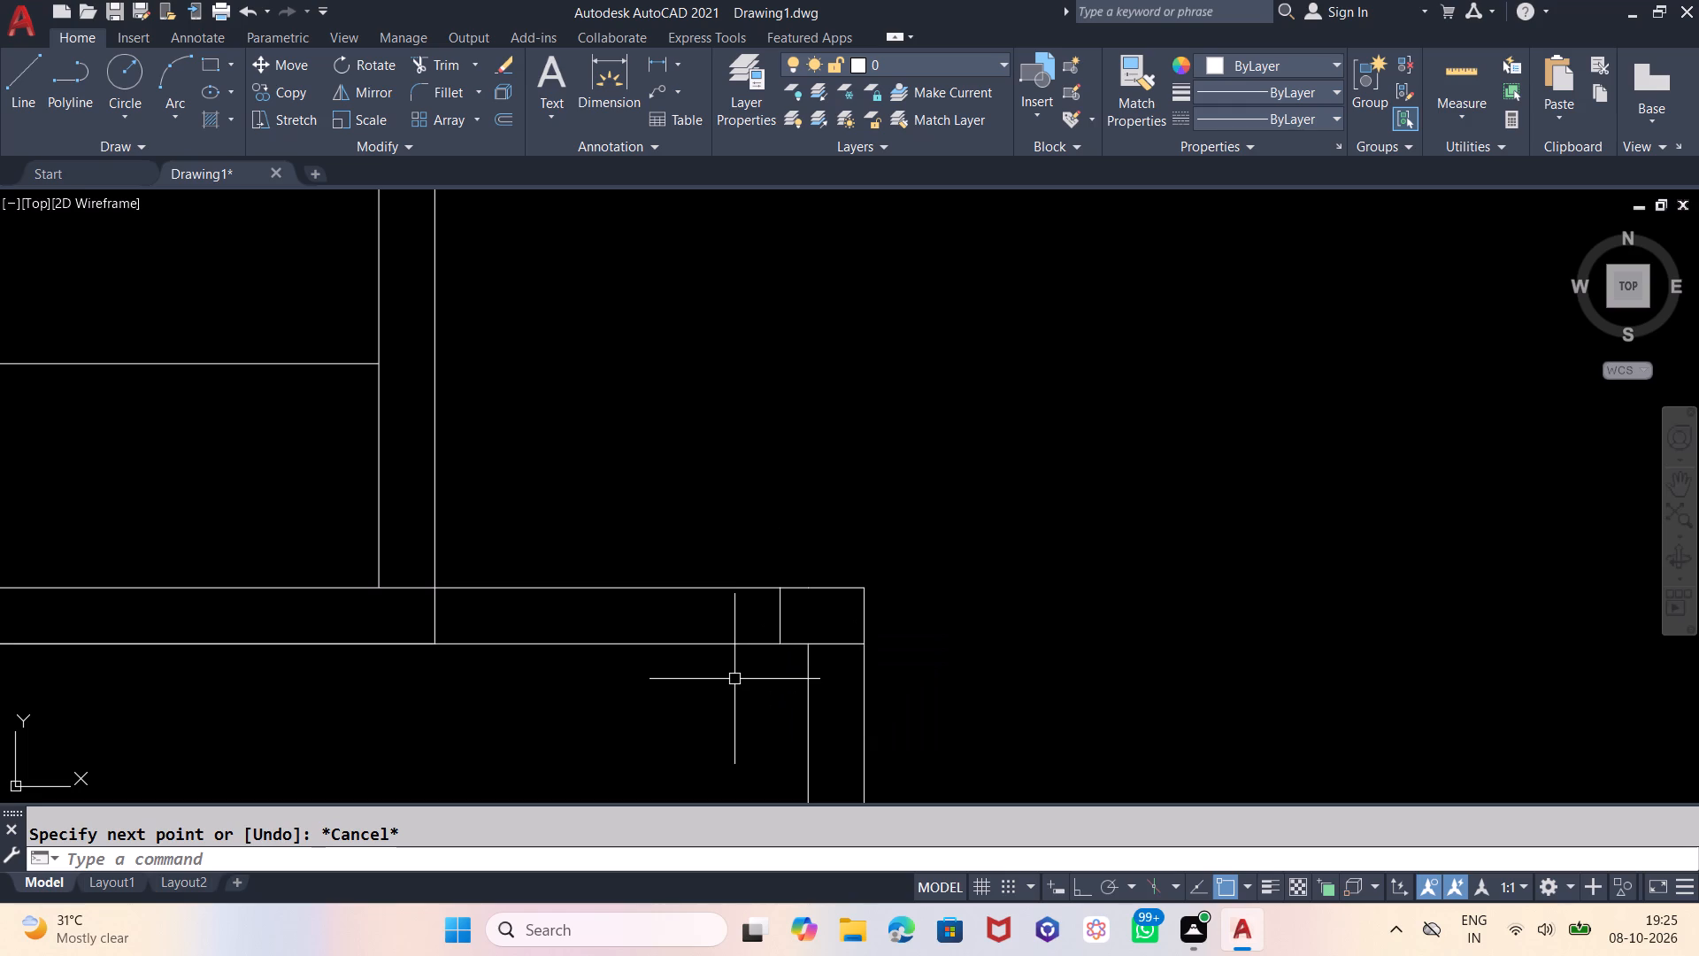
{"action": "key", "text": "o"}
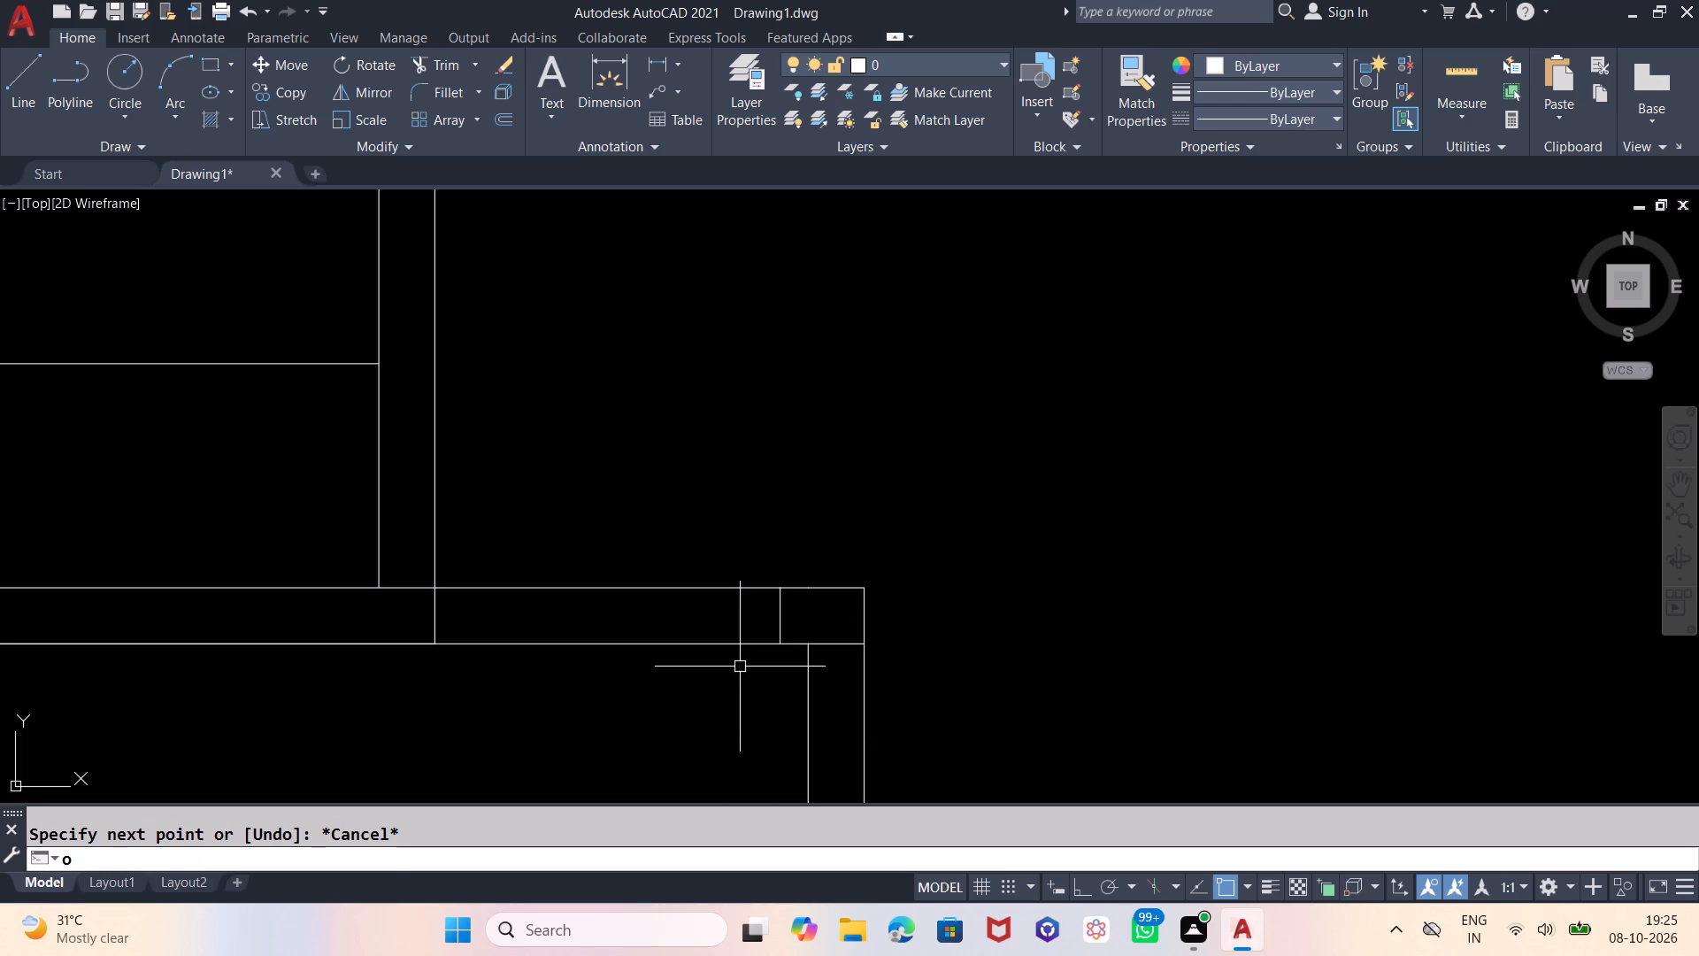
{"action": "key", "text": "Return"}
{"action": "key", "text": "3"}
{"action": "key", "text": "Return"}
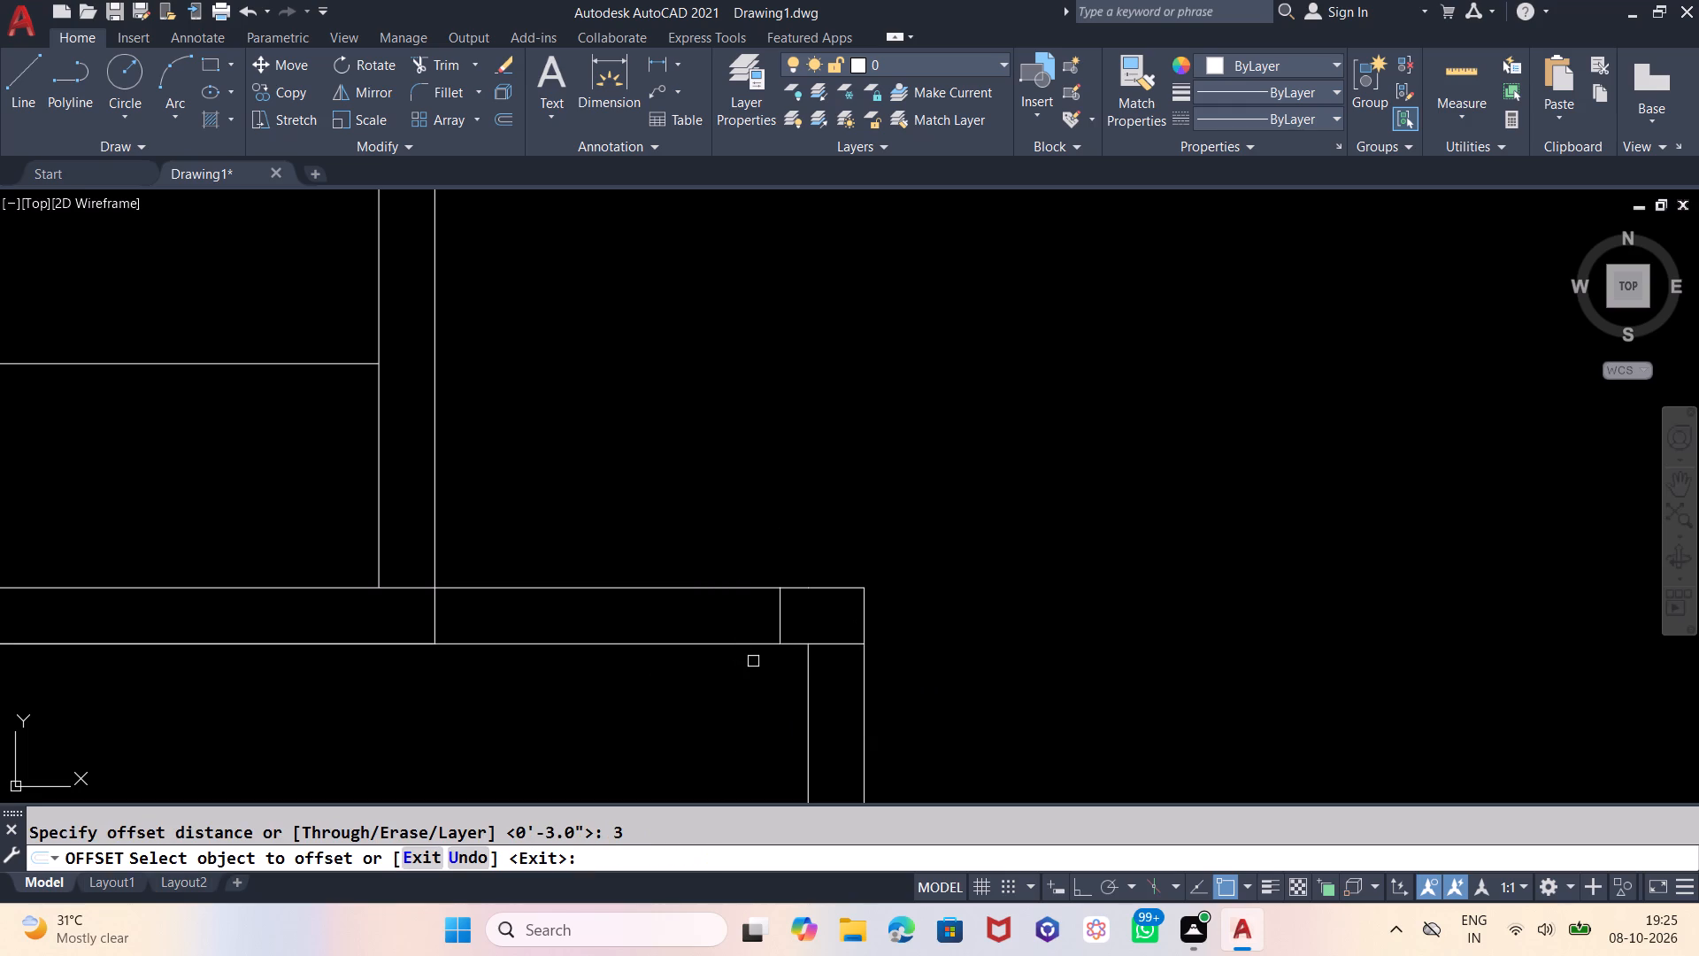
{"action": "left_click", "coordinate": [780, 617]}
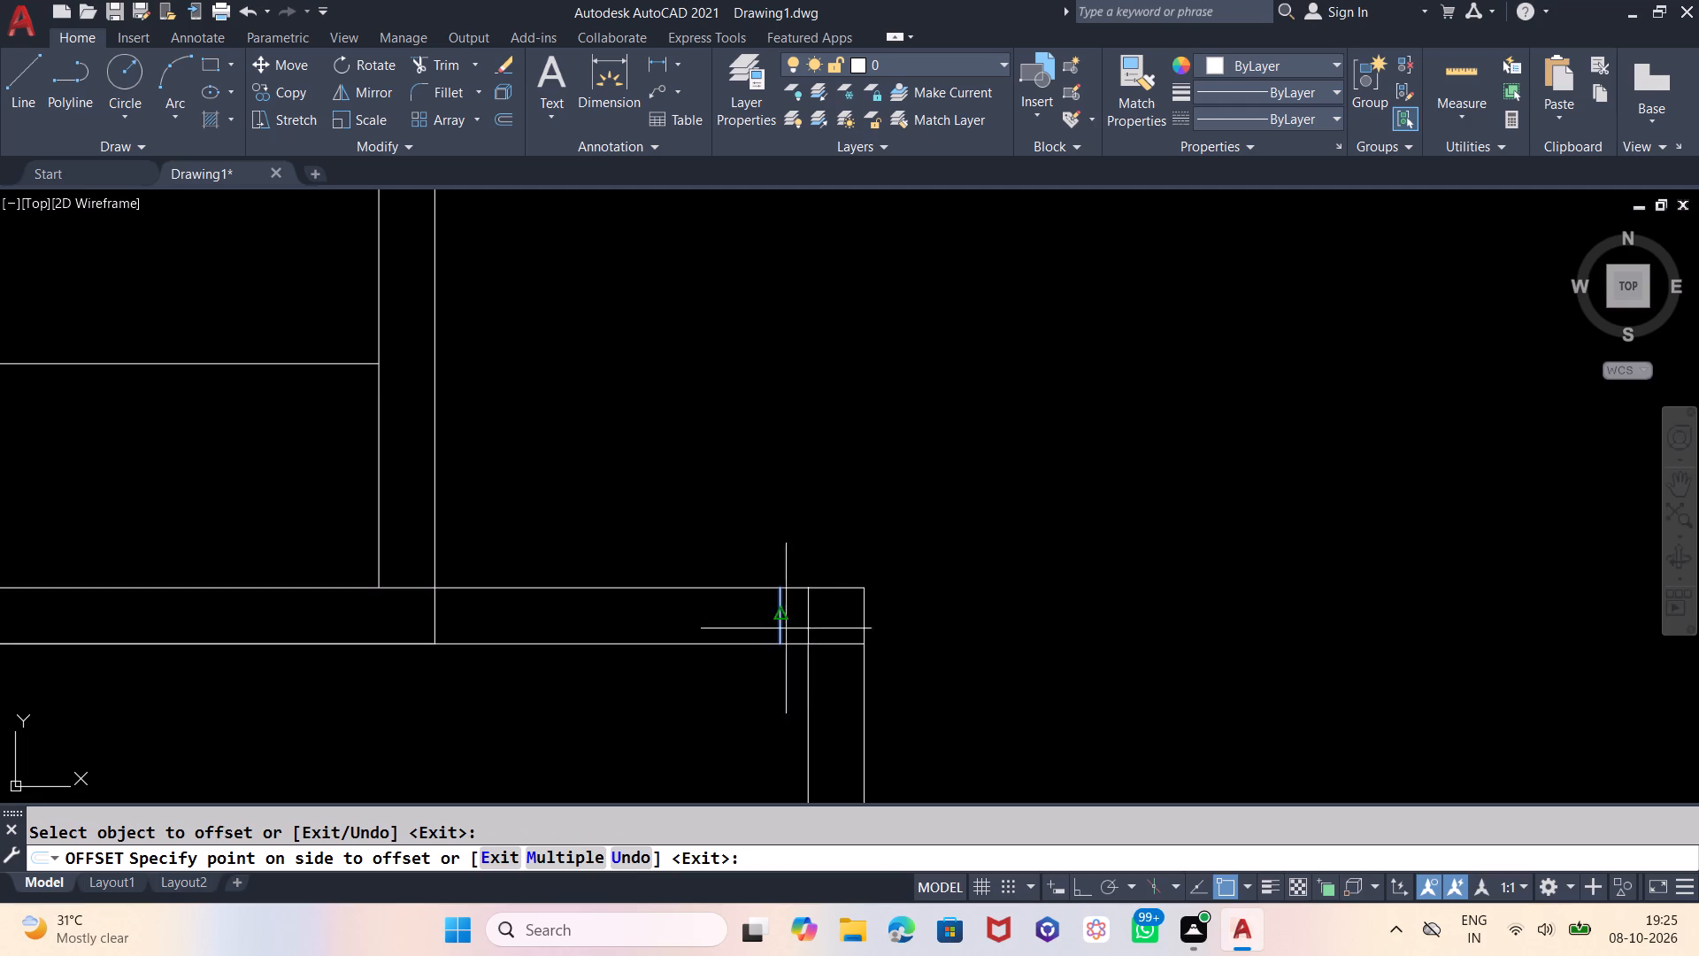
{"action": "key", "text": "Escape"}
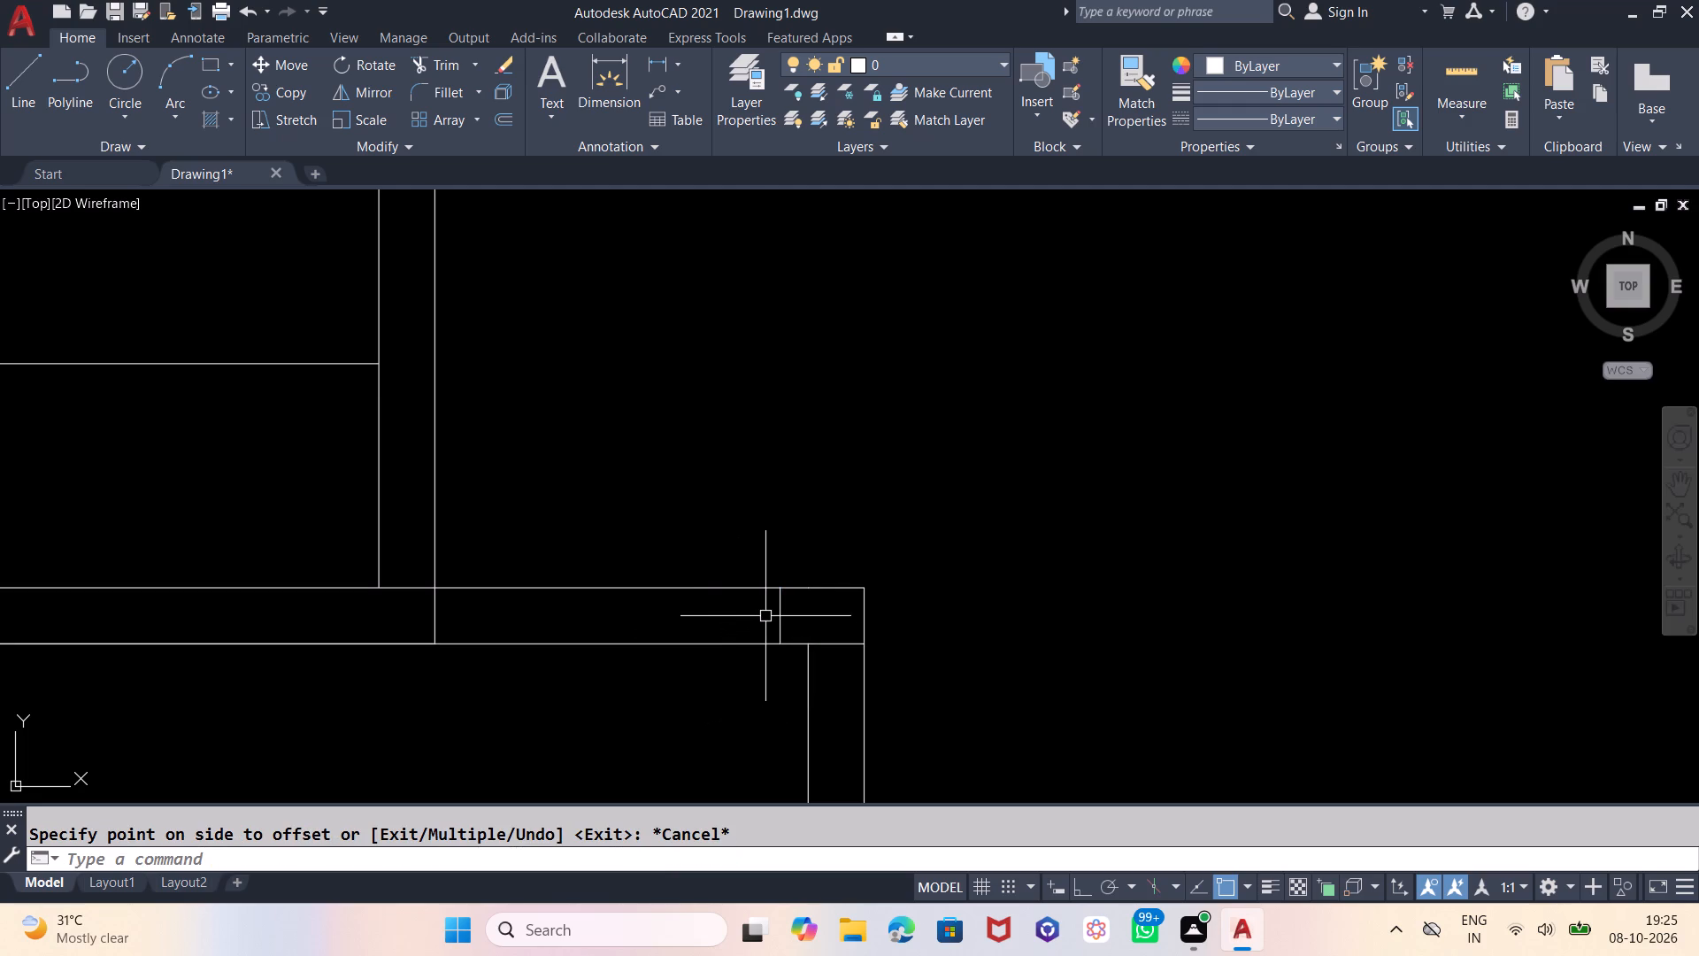
Offset the notch's vertical end line 3' toward the opposite partition to mark the other side of the door opening.
{"action": "key", "text": "o"}
{"action": "key", "text": "Return"}
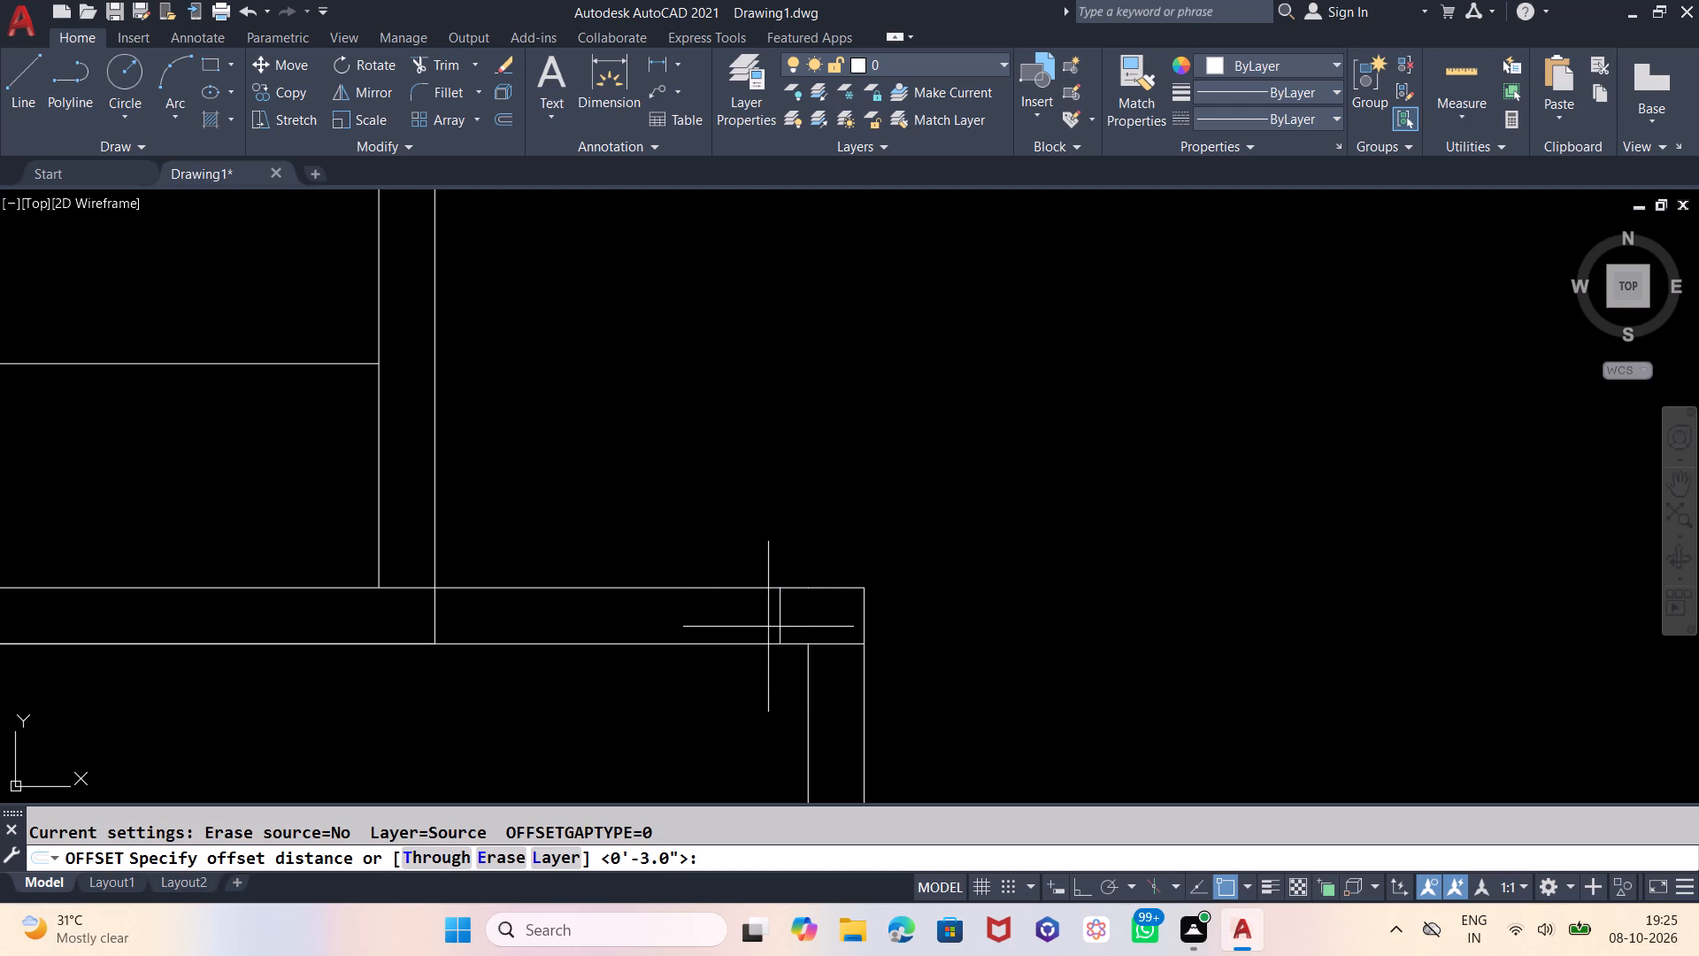
{"action": "key", "text": "3"}
{"action": "key", "text": "apostrophe"}
{"action": "key", "text": "Return"}
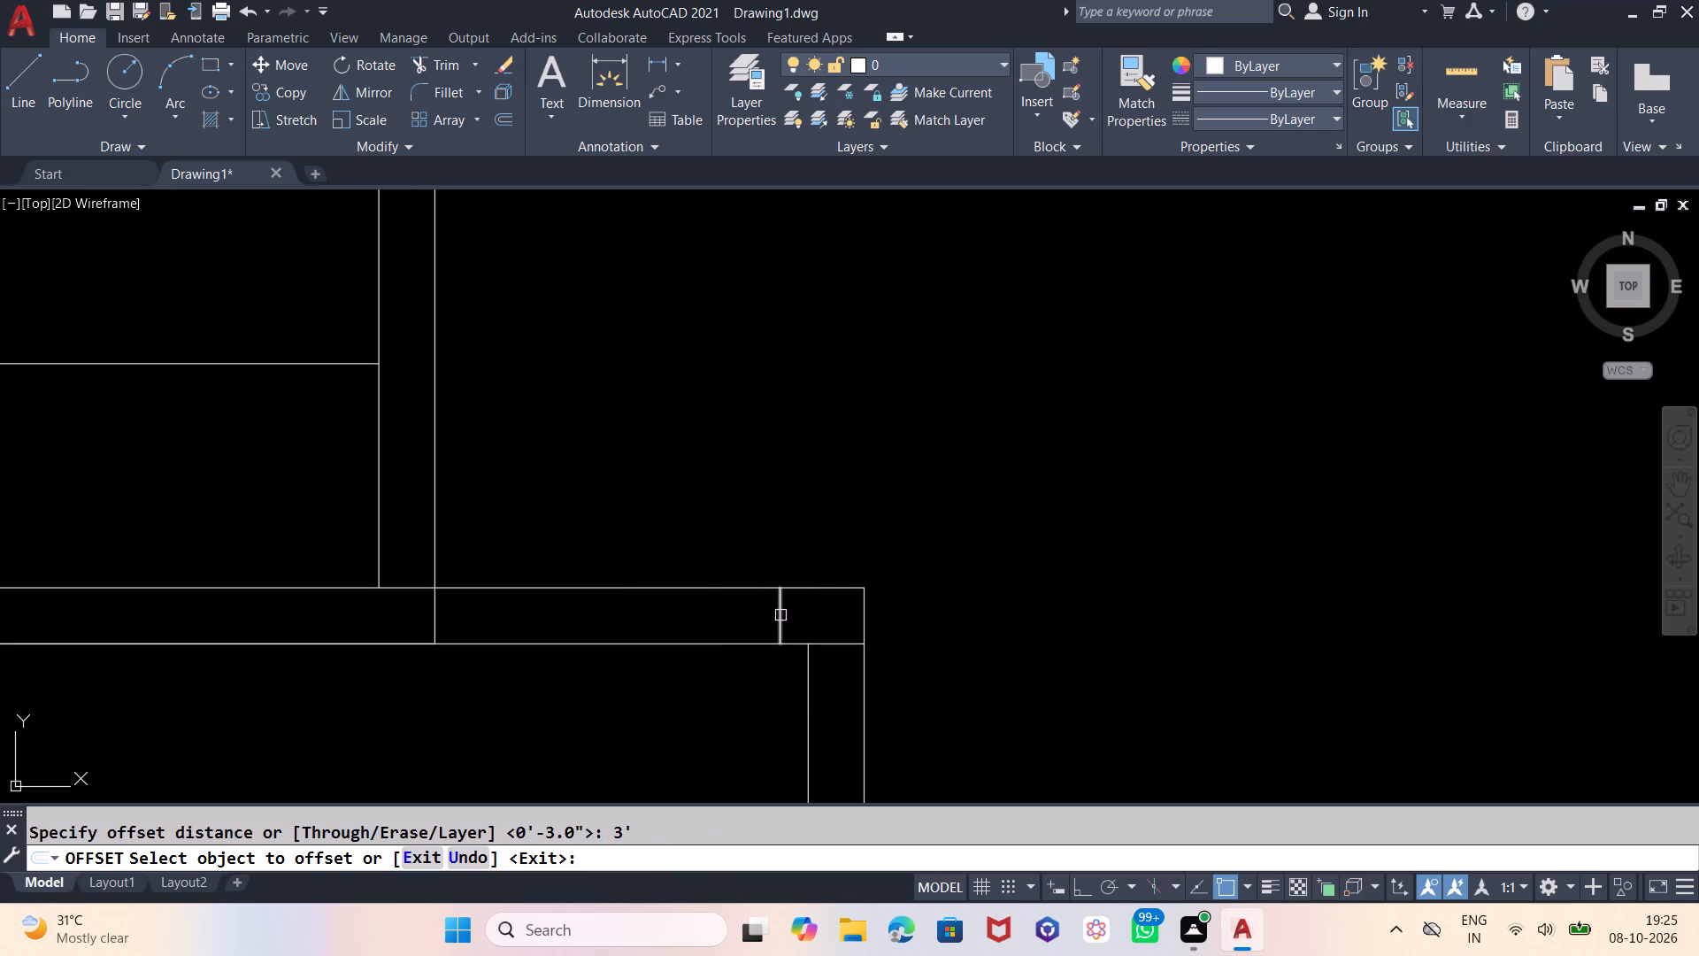
{"action": "left_click", "coordinate": [781, 614]}
{"action": "left_click", "coordinate": [412, 662]}
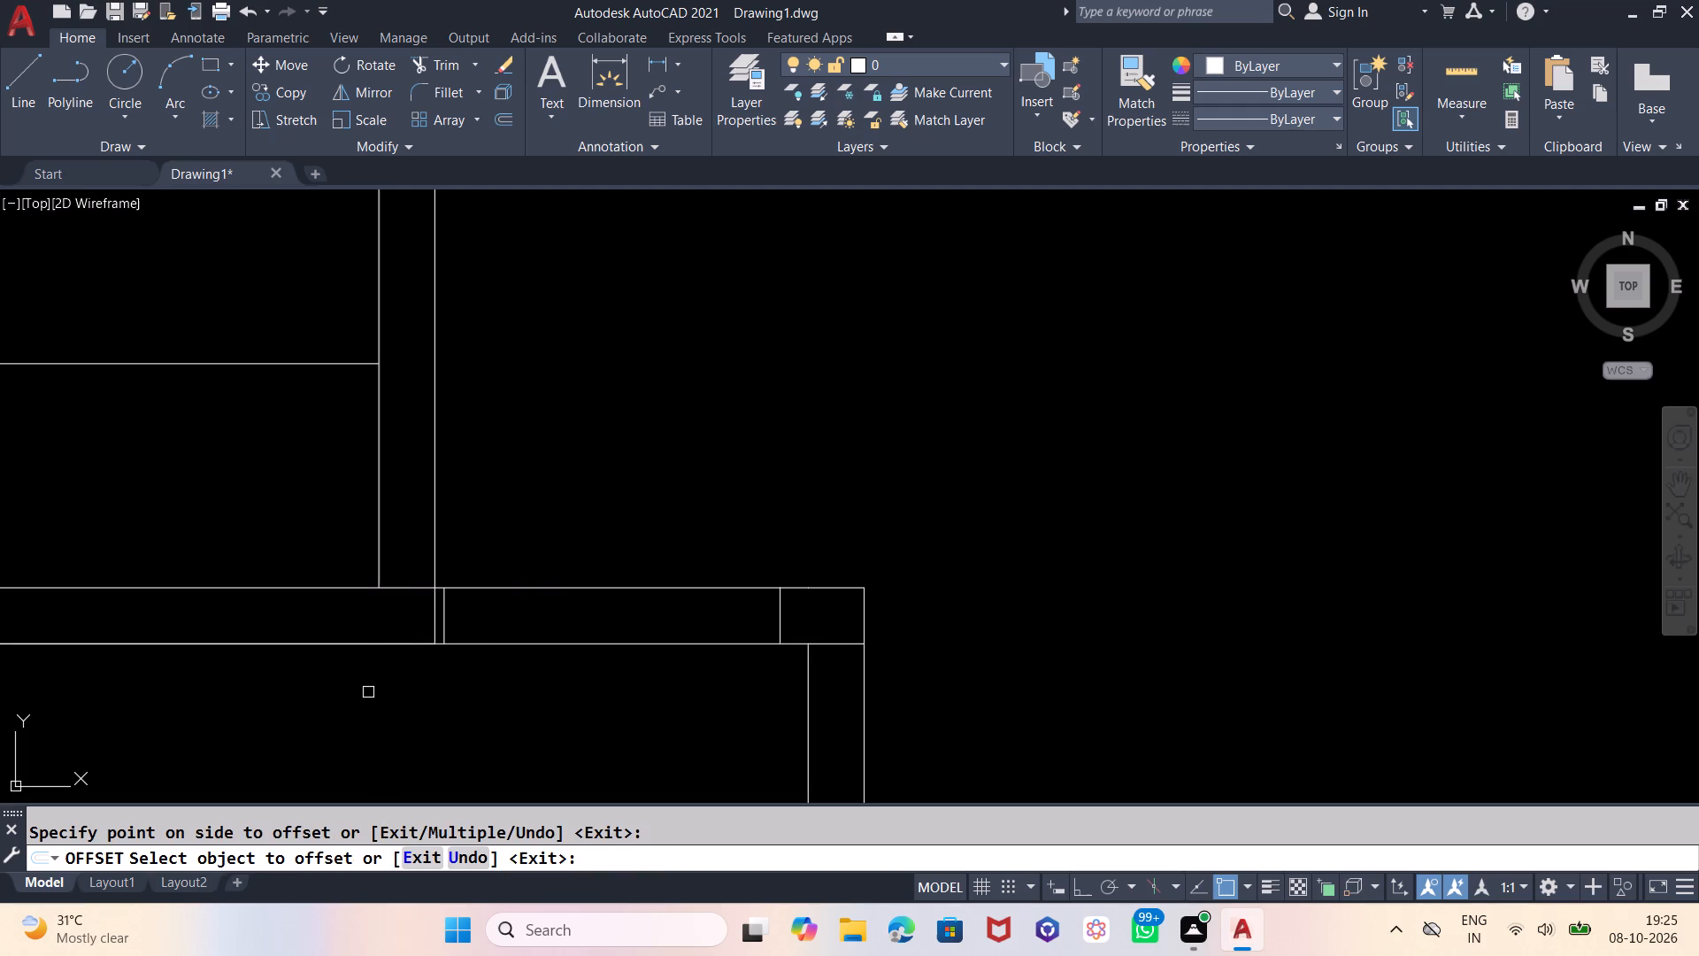
{"action": "key", "text": "Escape"}
Trim the bridging lines between the two opening ends and the leftover segments inside the notched wall and the partition corner.
{"action": "type", "text": "tr"}
{"action": "key", "text": "Return"}
{"action": "key", "text": "Return"}
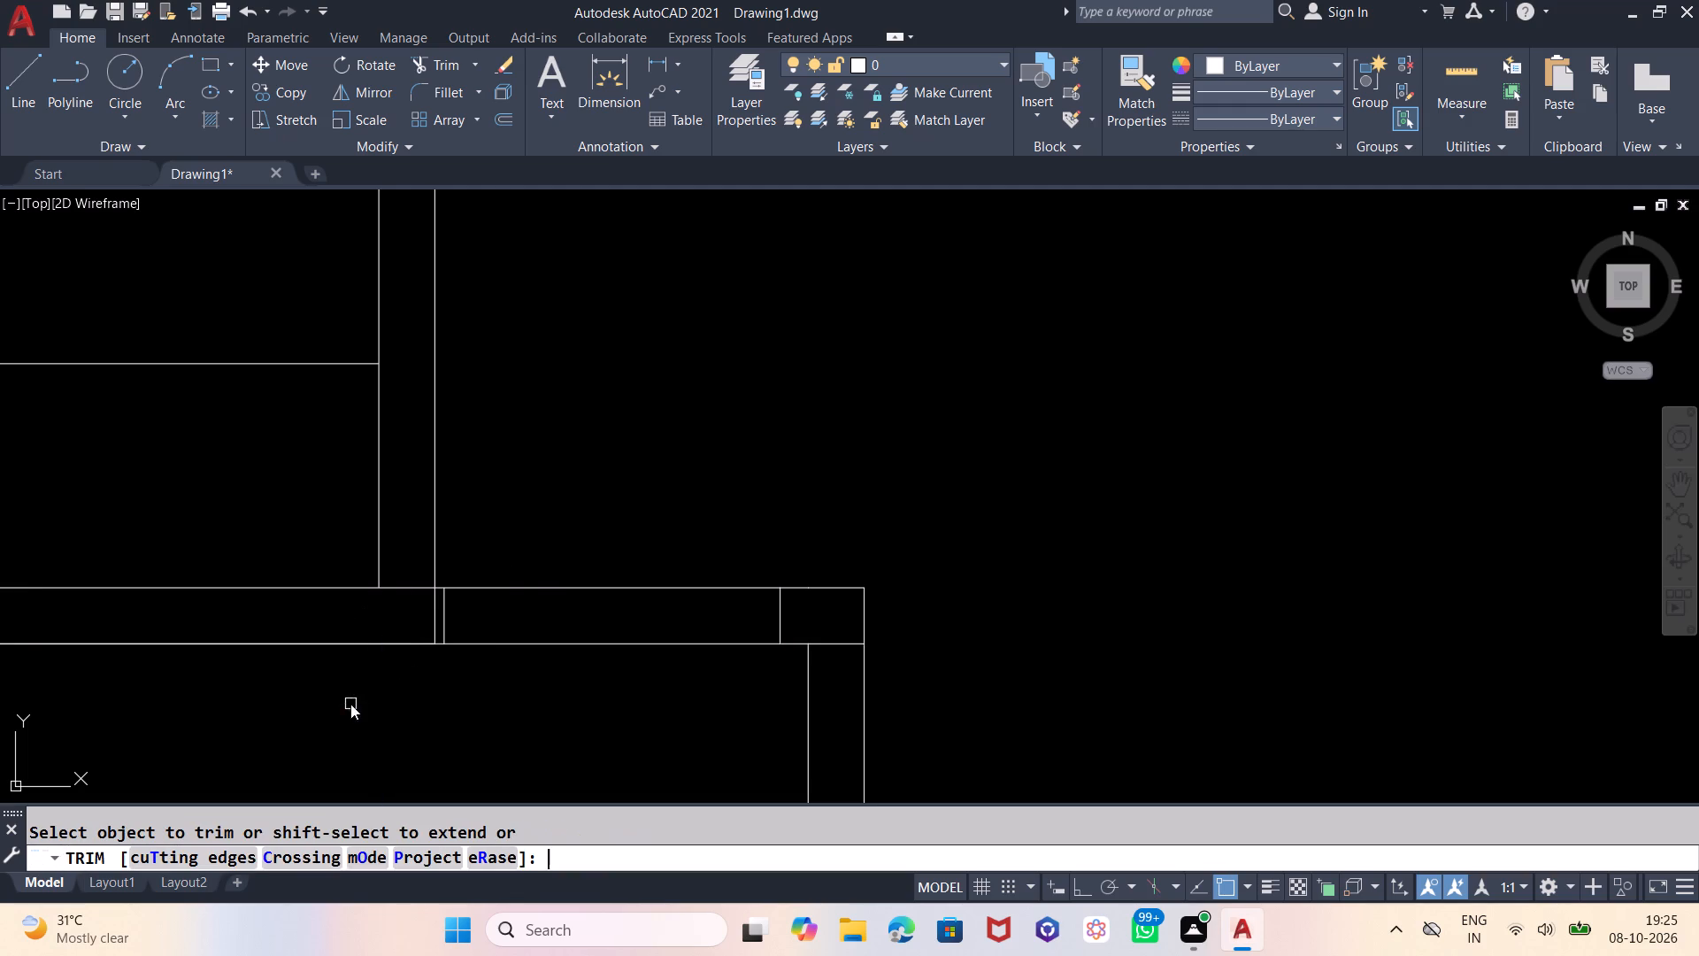
{"action": "left_click_drag", "start_coordinate": [599, 667], "coordinate": [599, 650]}
{"action": "left_click", "coordinate": [604, 515]}
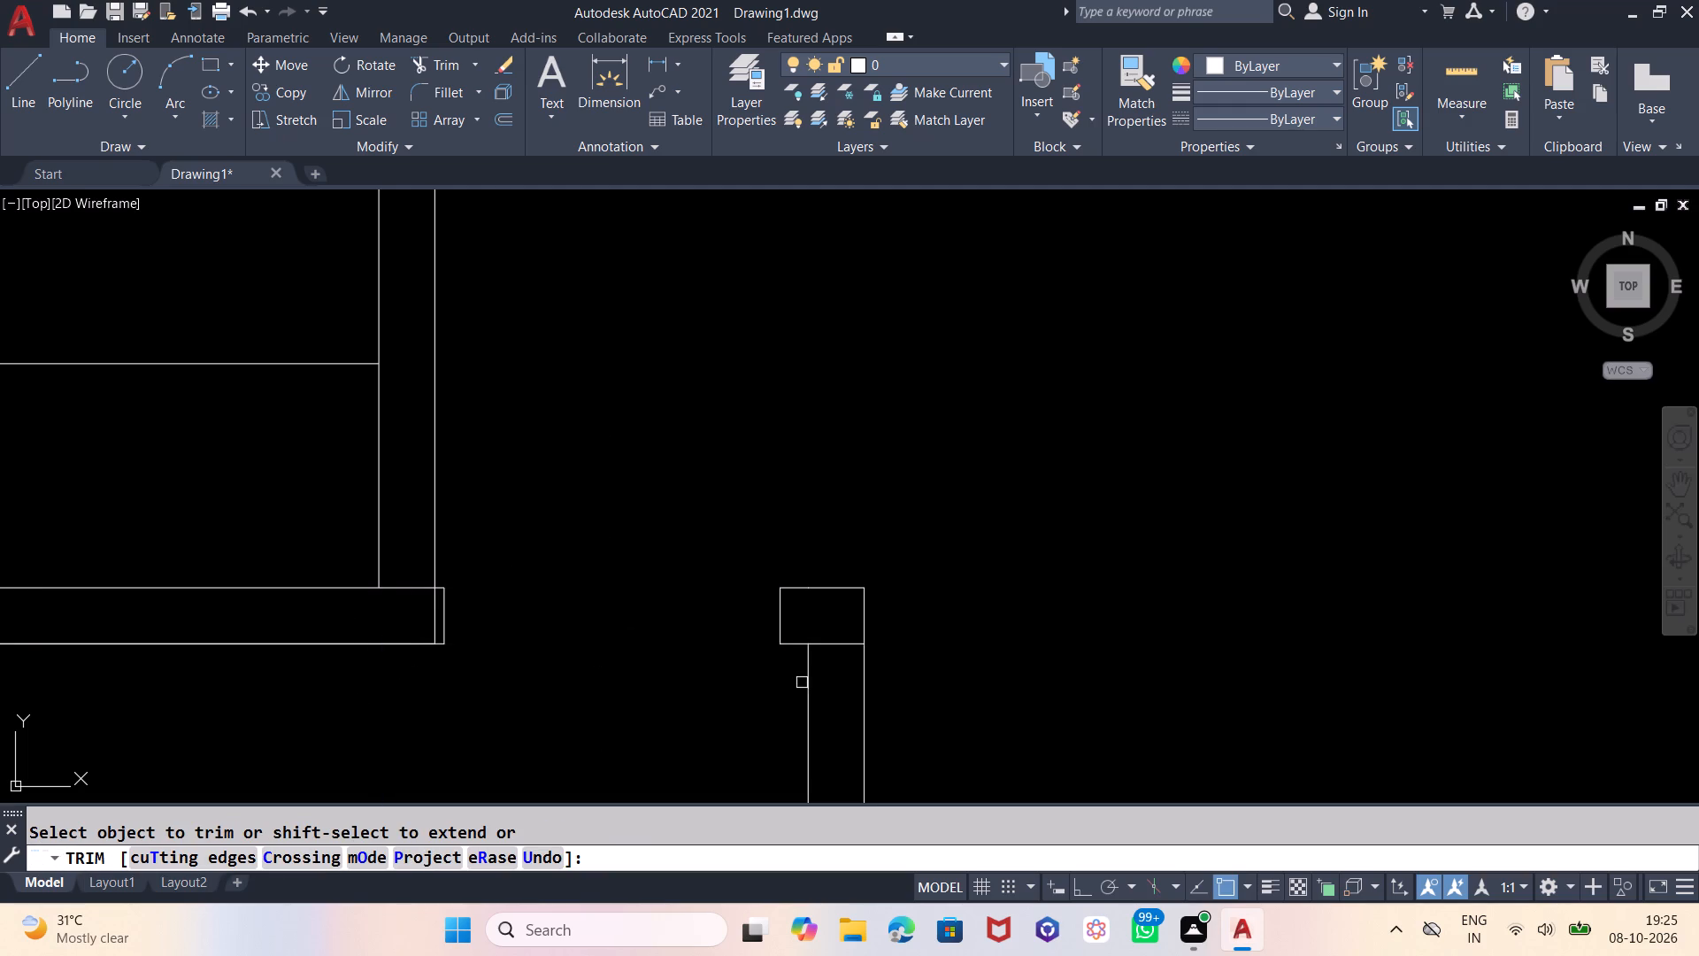
{"action": "left_click", "coordinate": [831, 650]}
{"action": "left_click", "coordinate": [830, 641]}
{"action": "left_click", "coordinate": [432, 604]}
{"action": "left_click", "coordinate": [416, 590]}
{"action": "scroll", "coordinate": [419, 657], "scroll_direction": "down", "scroll_amount": 2}
{"action": "scroll", "coordinate": [528, 422], "scroll_direction": "down", "scroll_amount": 1}
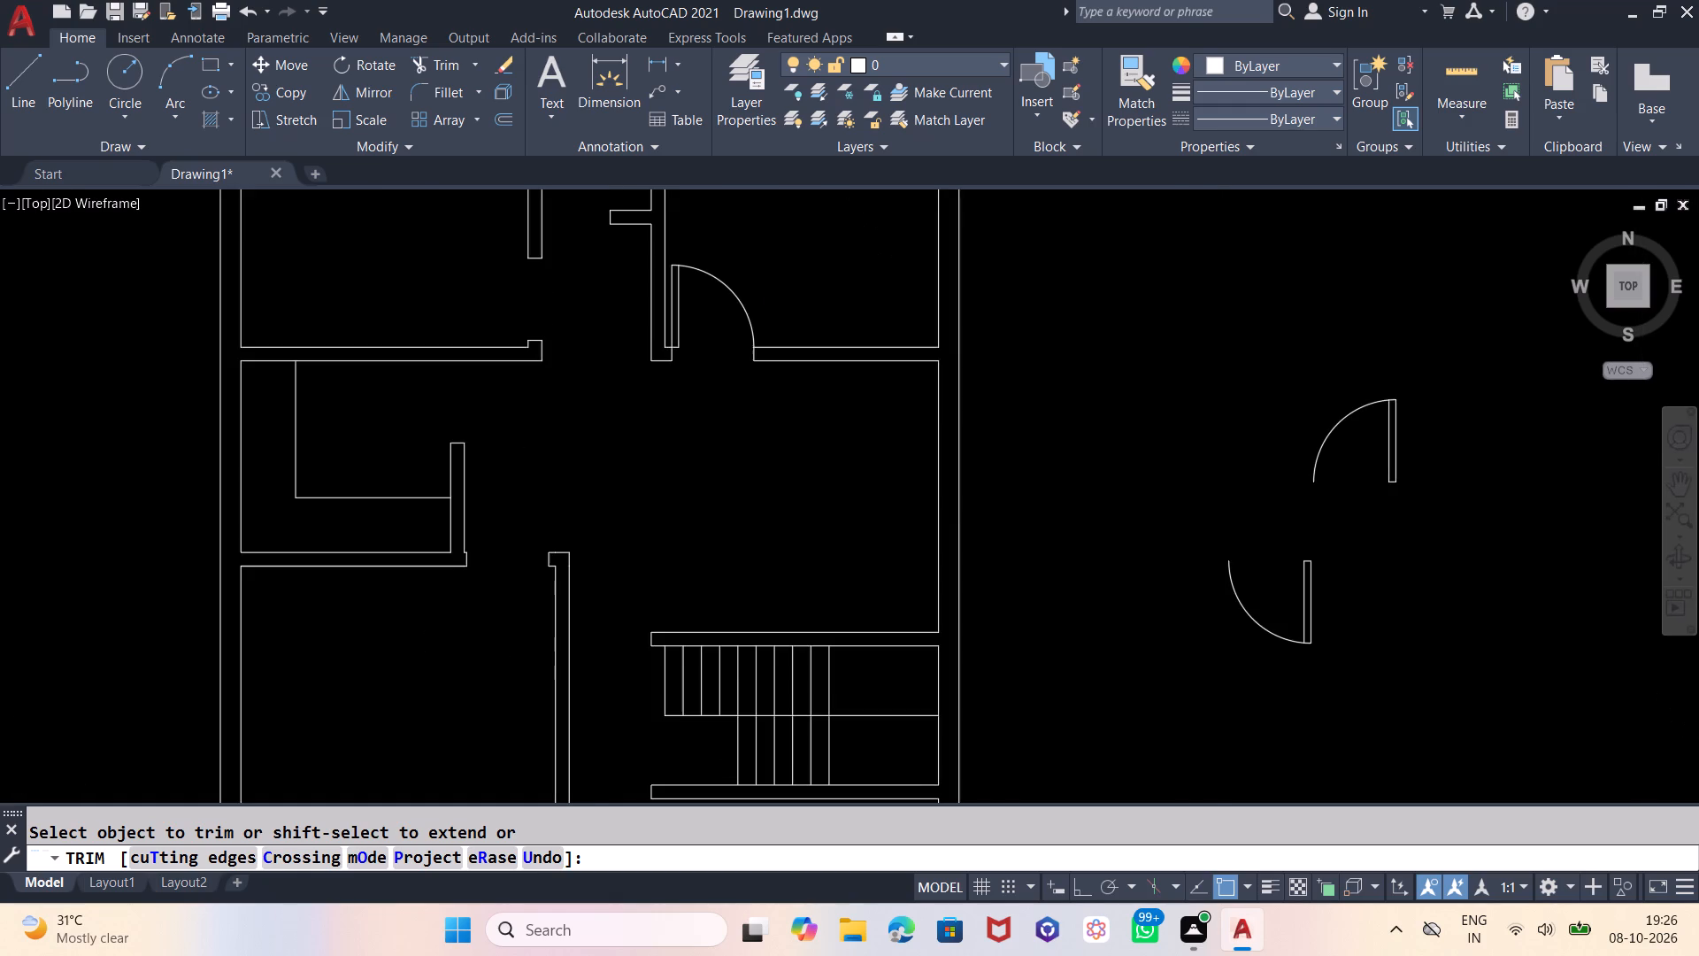
{"action": "scroll", "coordinate": [503, 441], "scroll_direction": "down", "scroll_amount": 1}
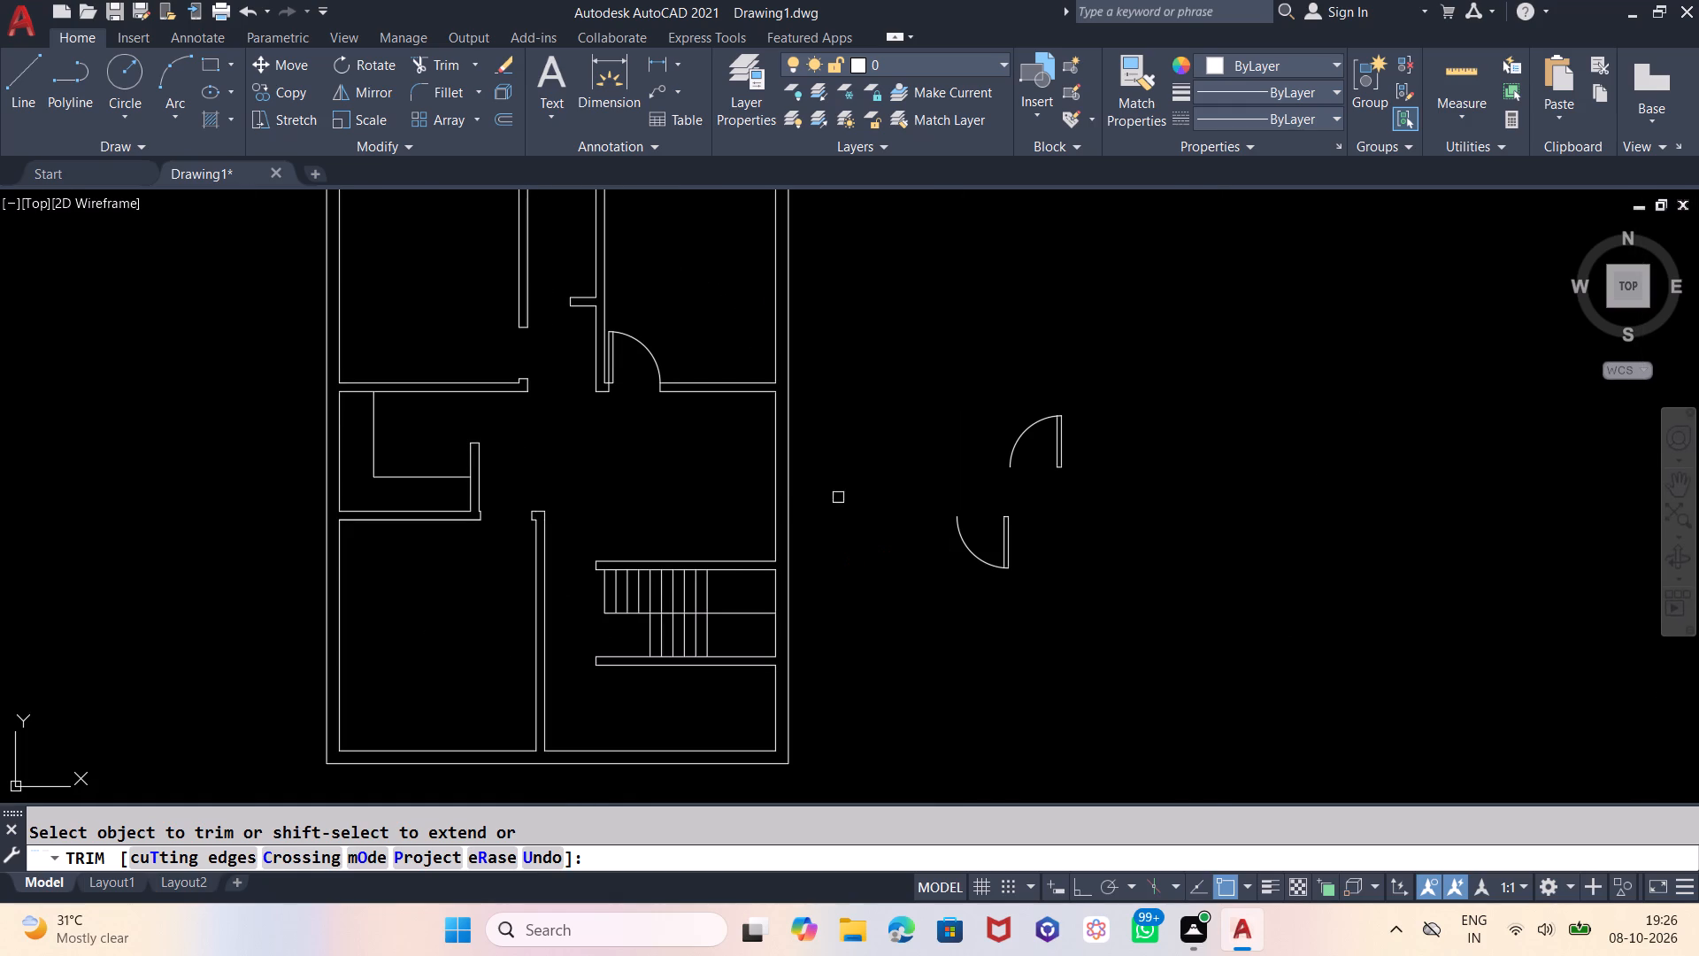
{"action": "key", "text": "Escape"}
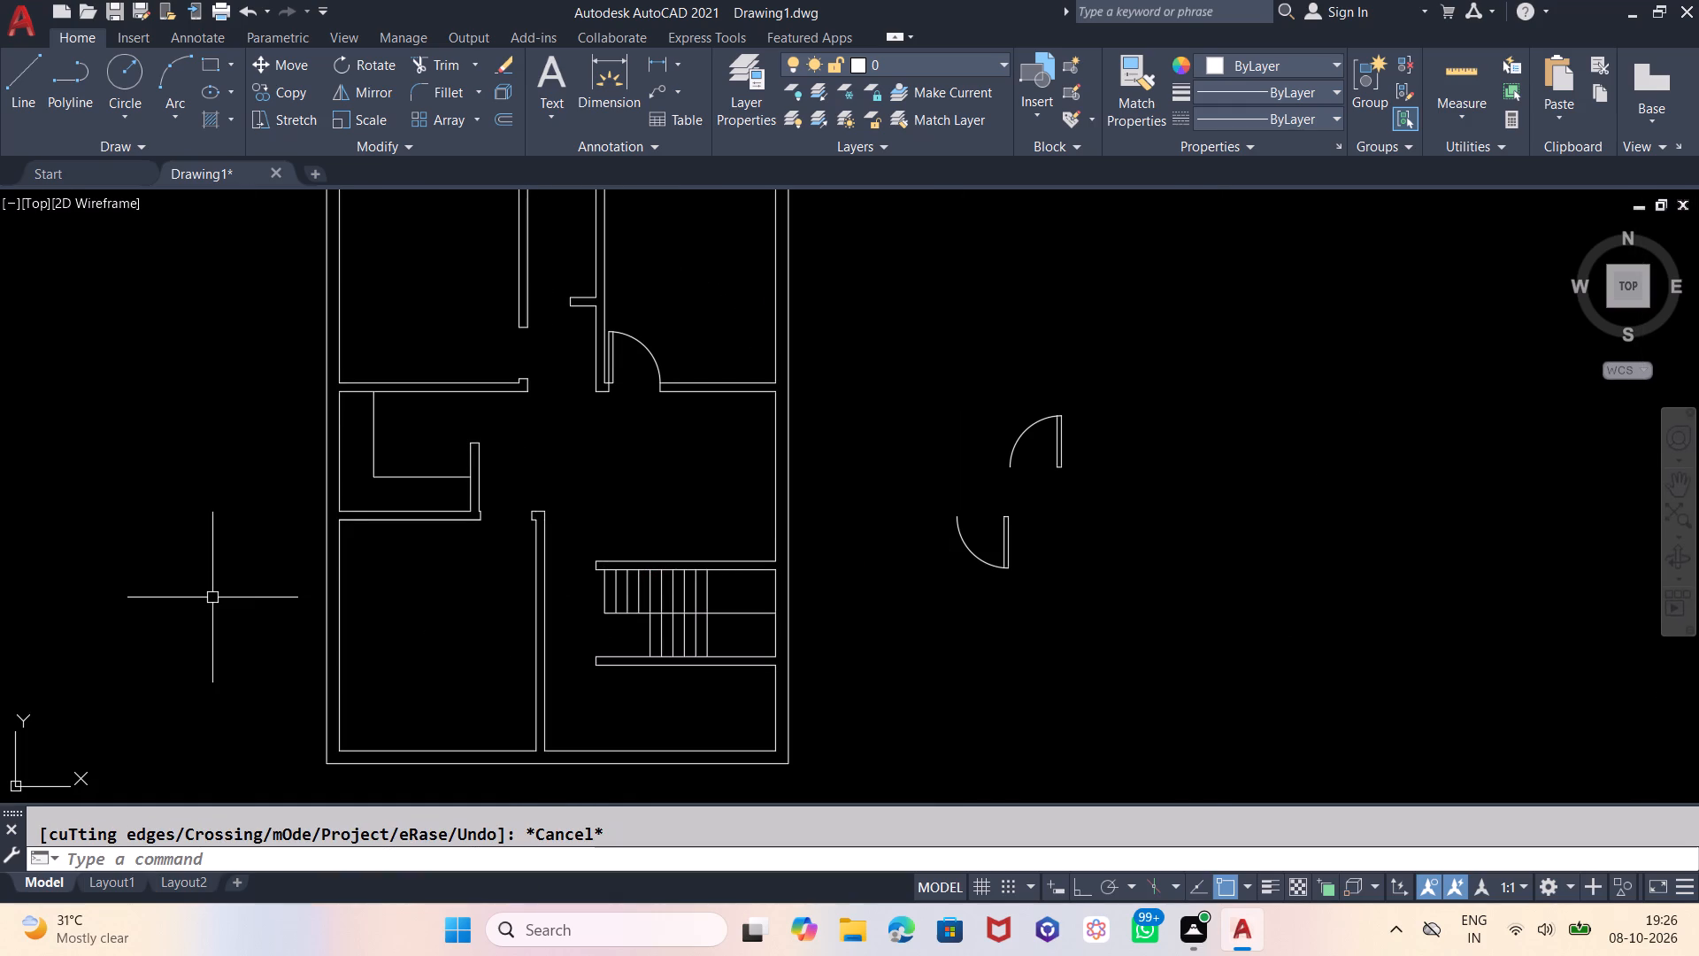
Move the lower spare door from its leaf's upper-right corner to the notch's lower-left corner in the lower-left room's opening.
{"action": "left_click_drag", "start_coordinate": [1014, 507], "coordinate": [1008, 520]}
{"action": "left_click", "coordinate": [948, 599]}
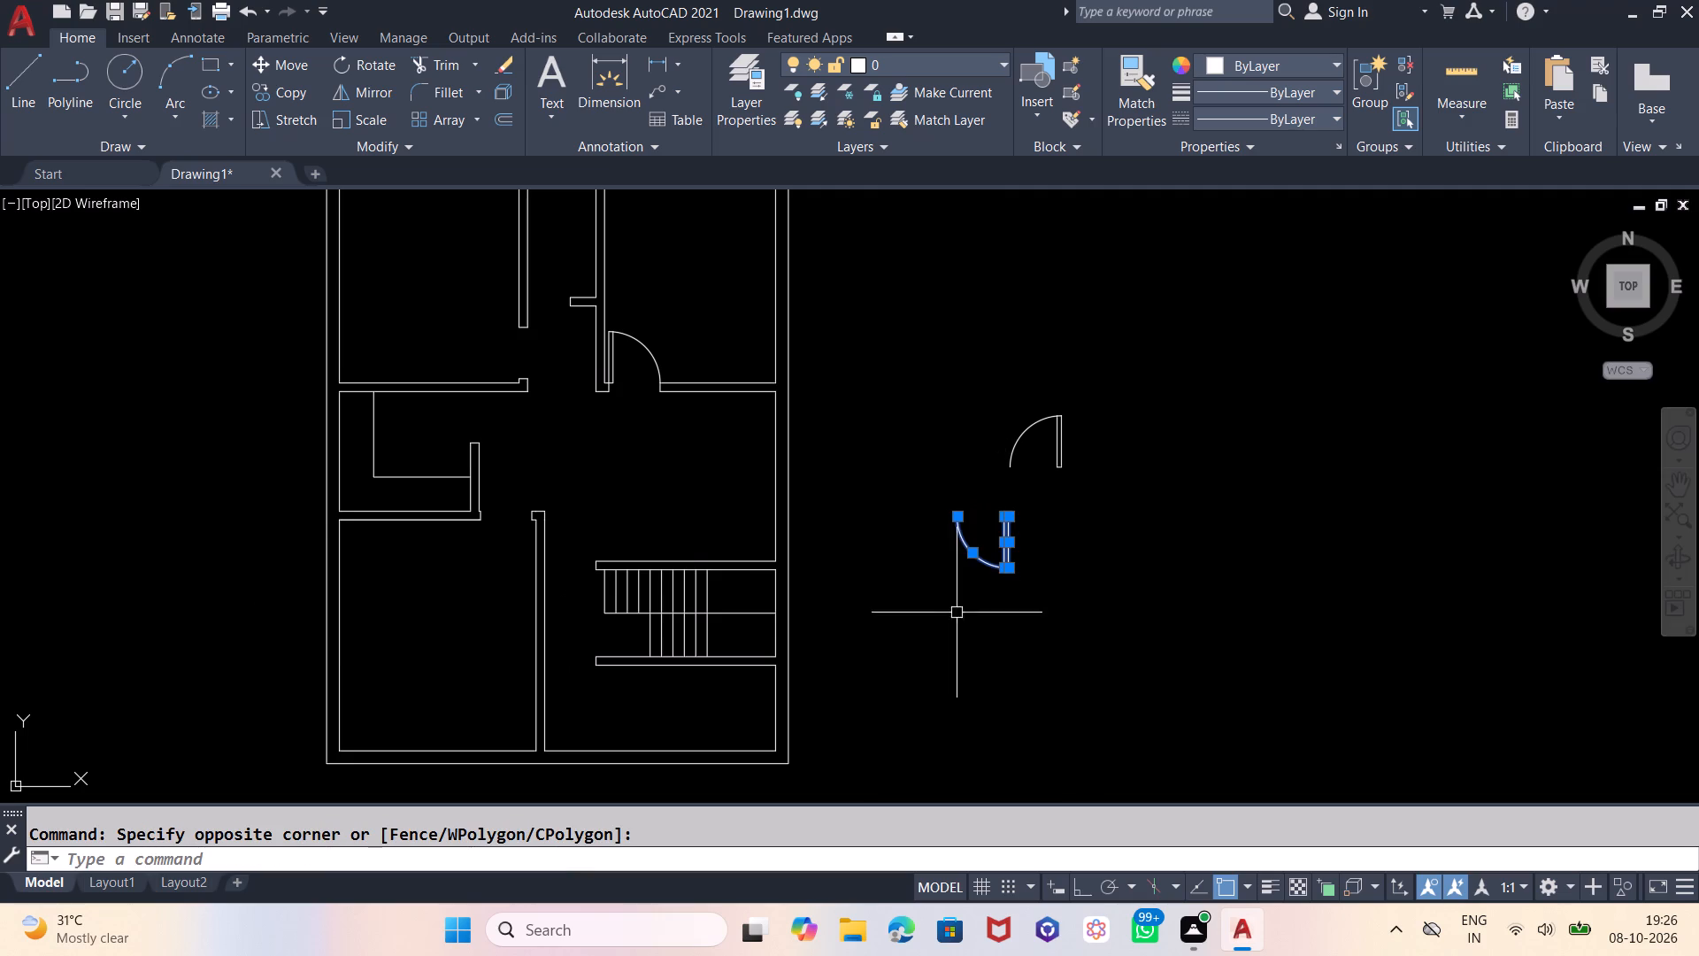
{"action": "key", "text": "m"}
{"action": "key", "text": "Return"}
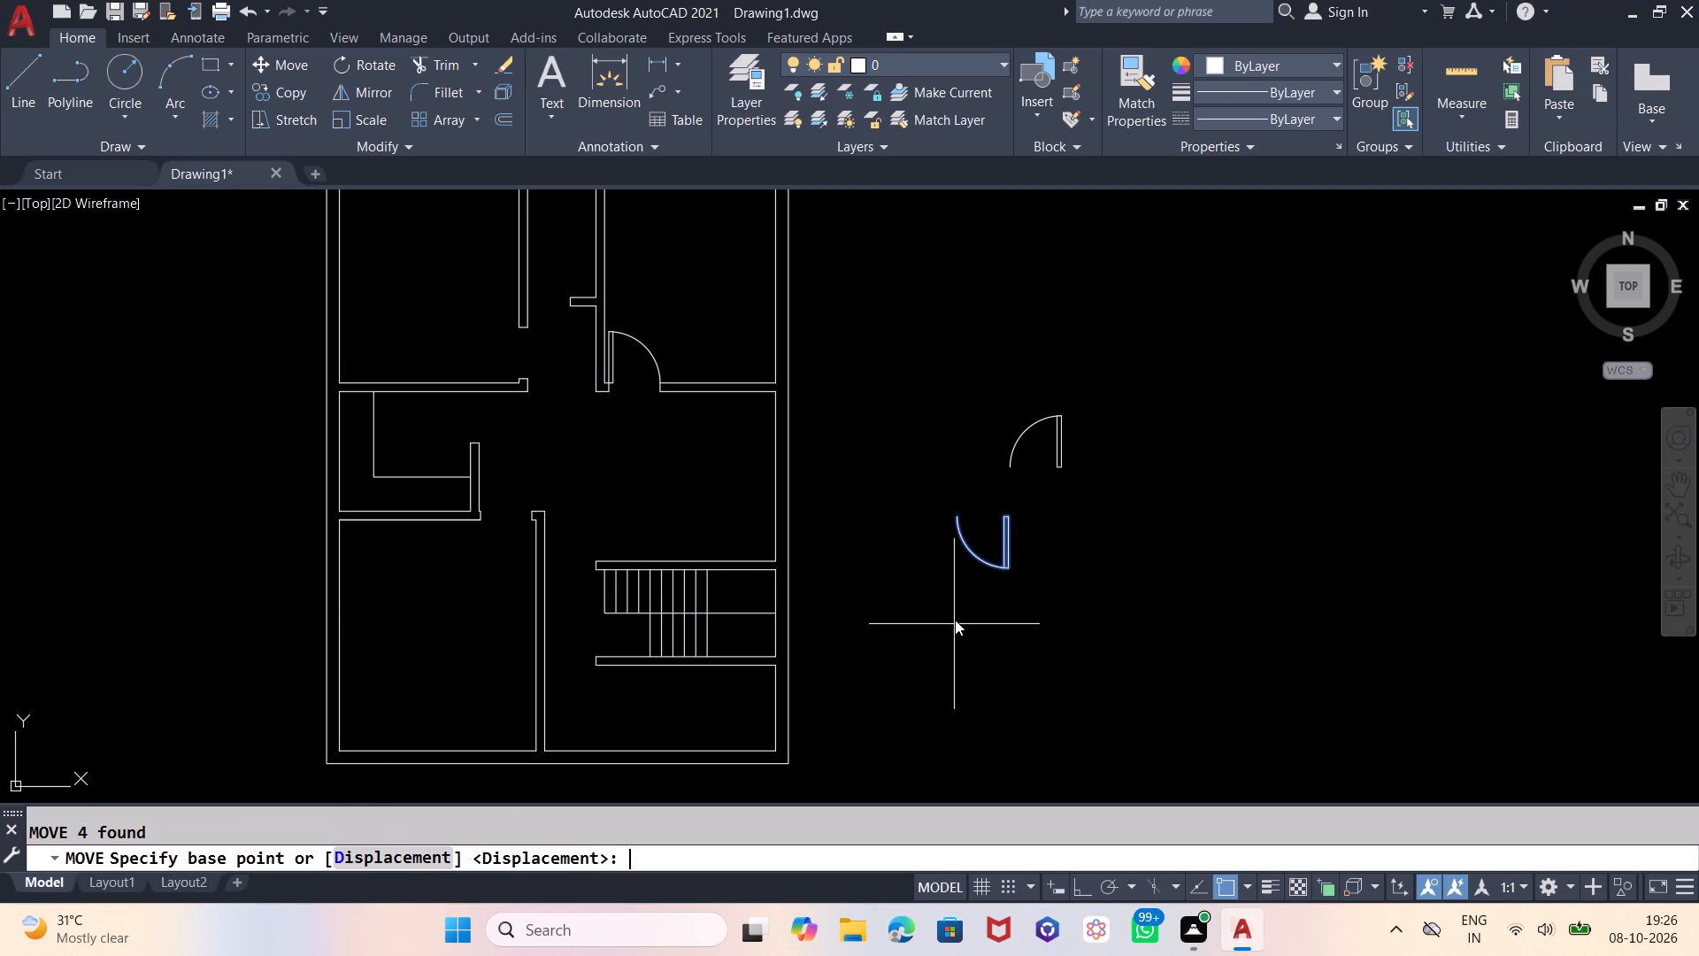
{"action": "scroll", "coordinate": [1011, 531], "scroll_direction": "up", "scroll_amount": 3}
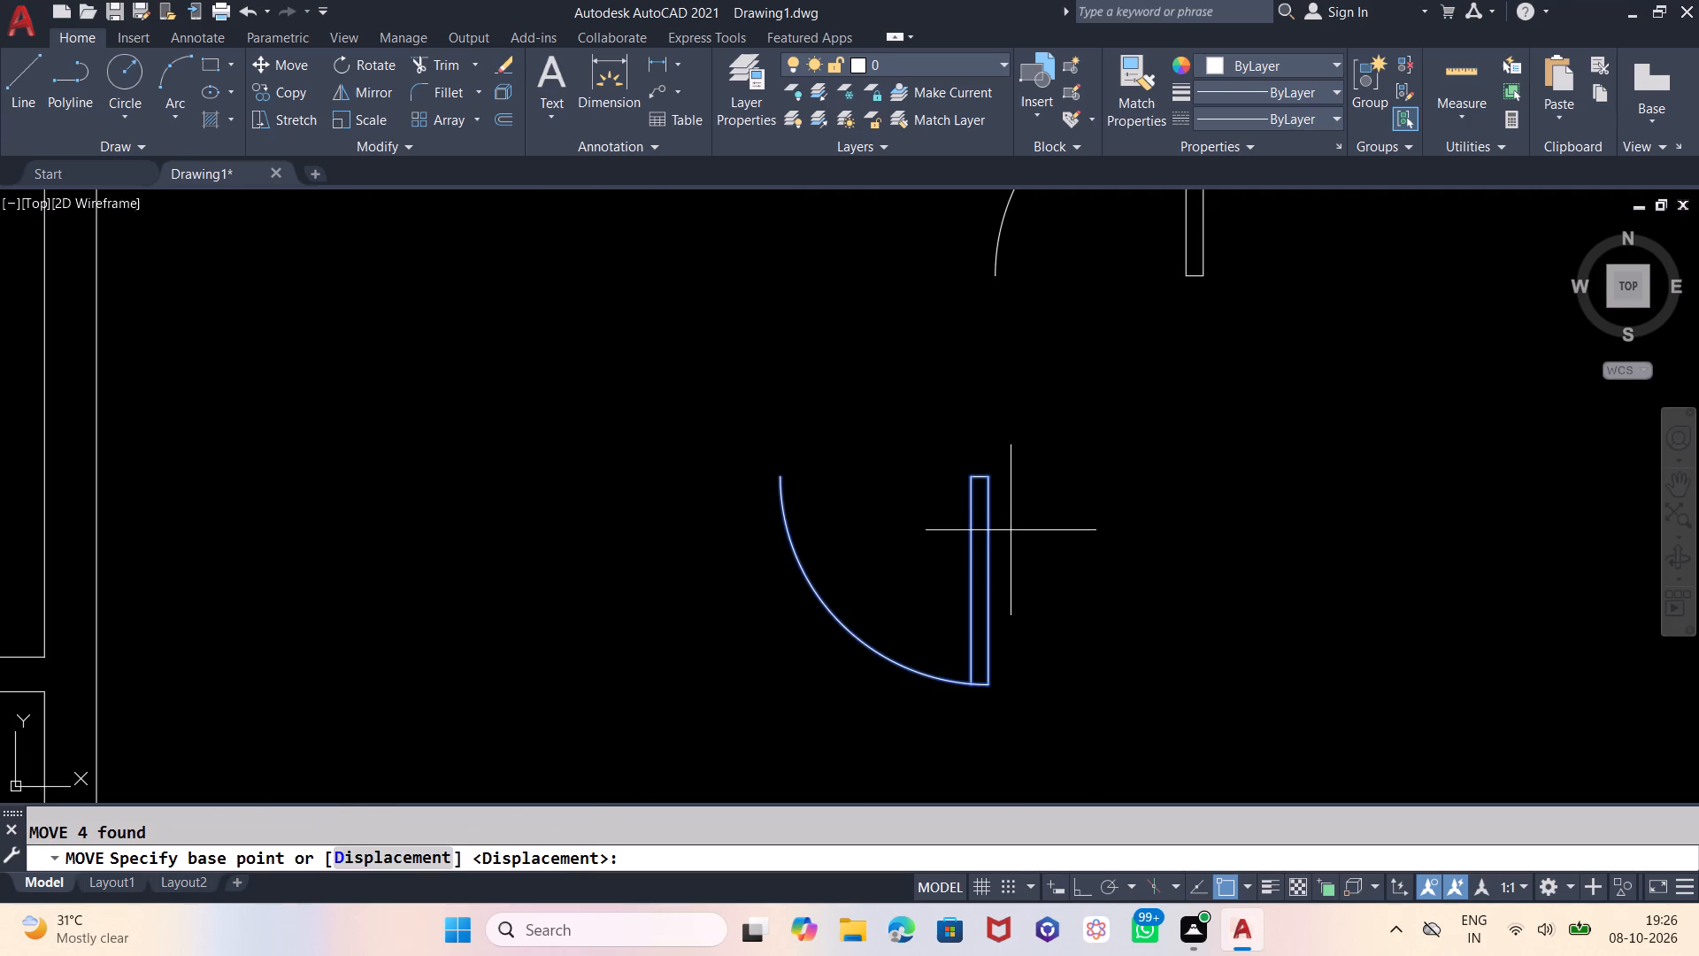
{"action": "scroll", "coordinate": [1008, 520], "scroll_direction": "up", "scroll_amount": 2}
{"action": "left_click", "coordinate": [953, 412]}
{"action": "scroll", "coordinate": [1095, 472], "scroll_direction": "down", "scroll_amount": 6}
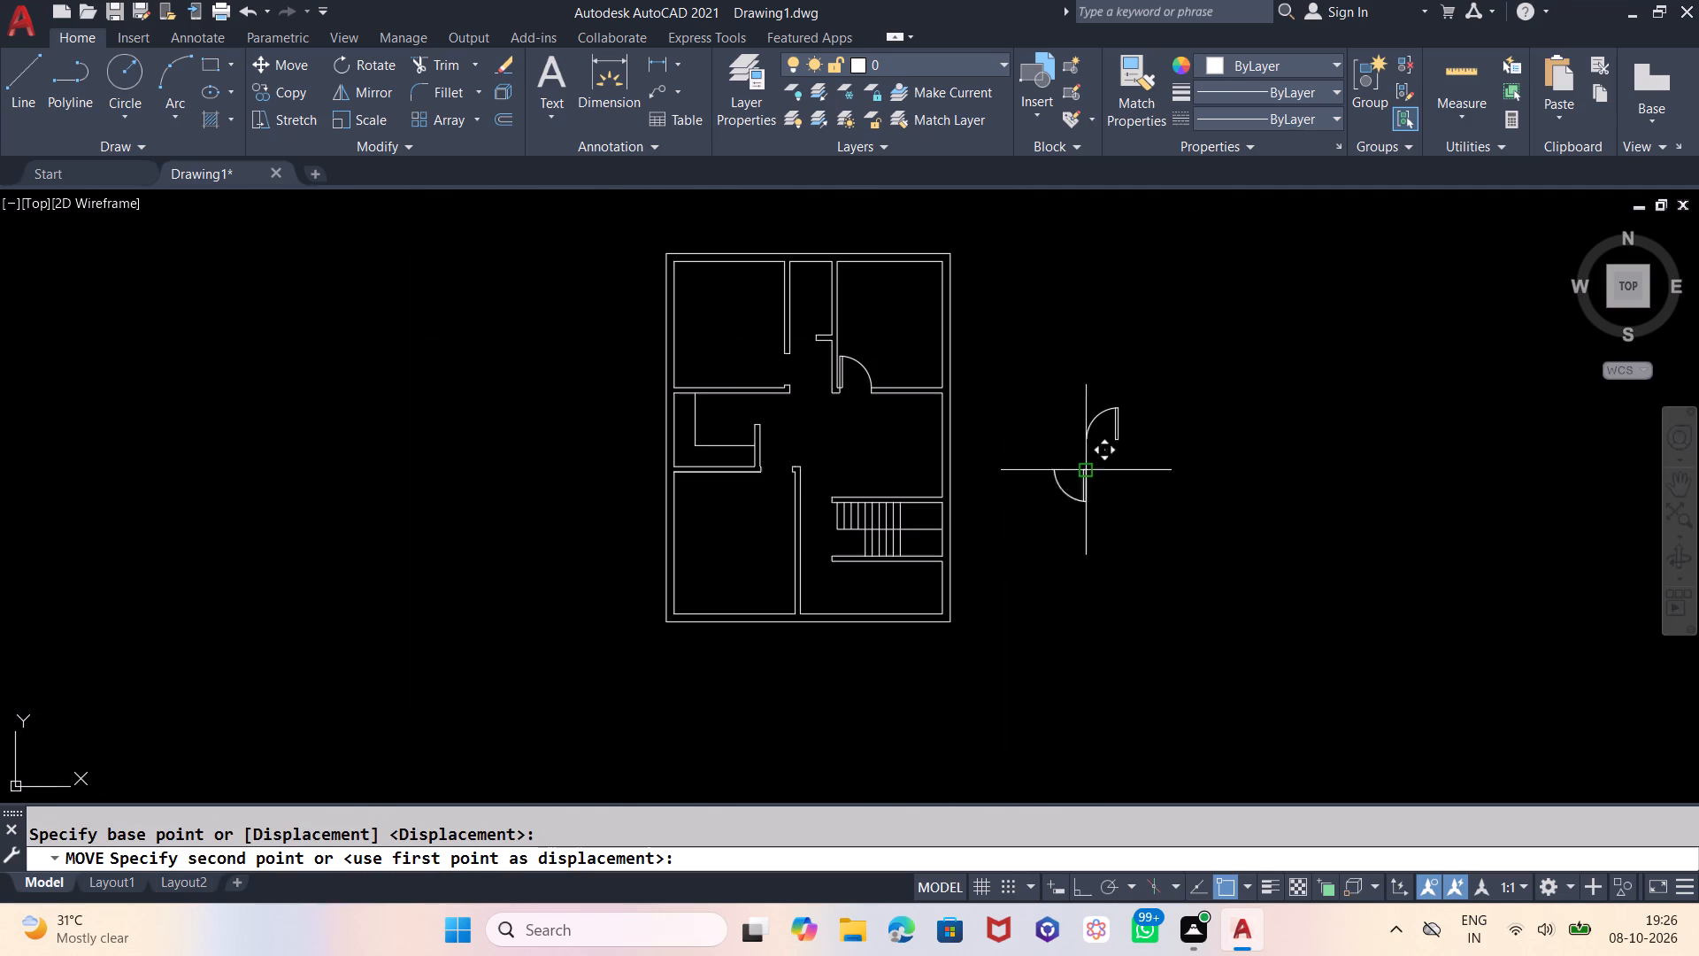
{"action": "scroll", "coordinate": [794, 487], "scroll_direction": "up", "scroll_amount": 4}
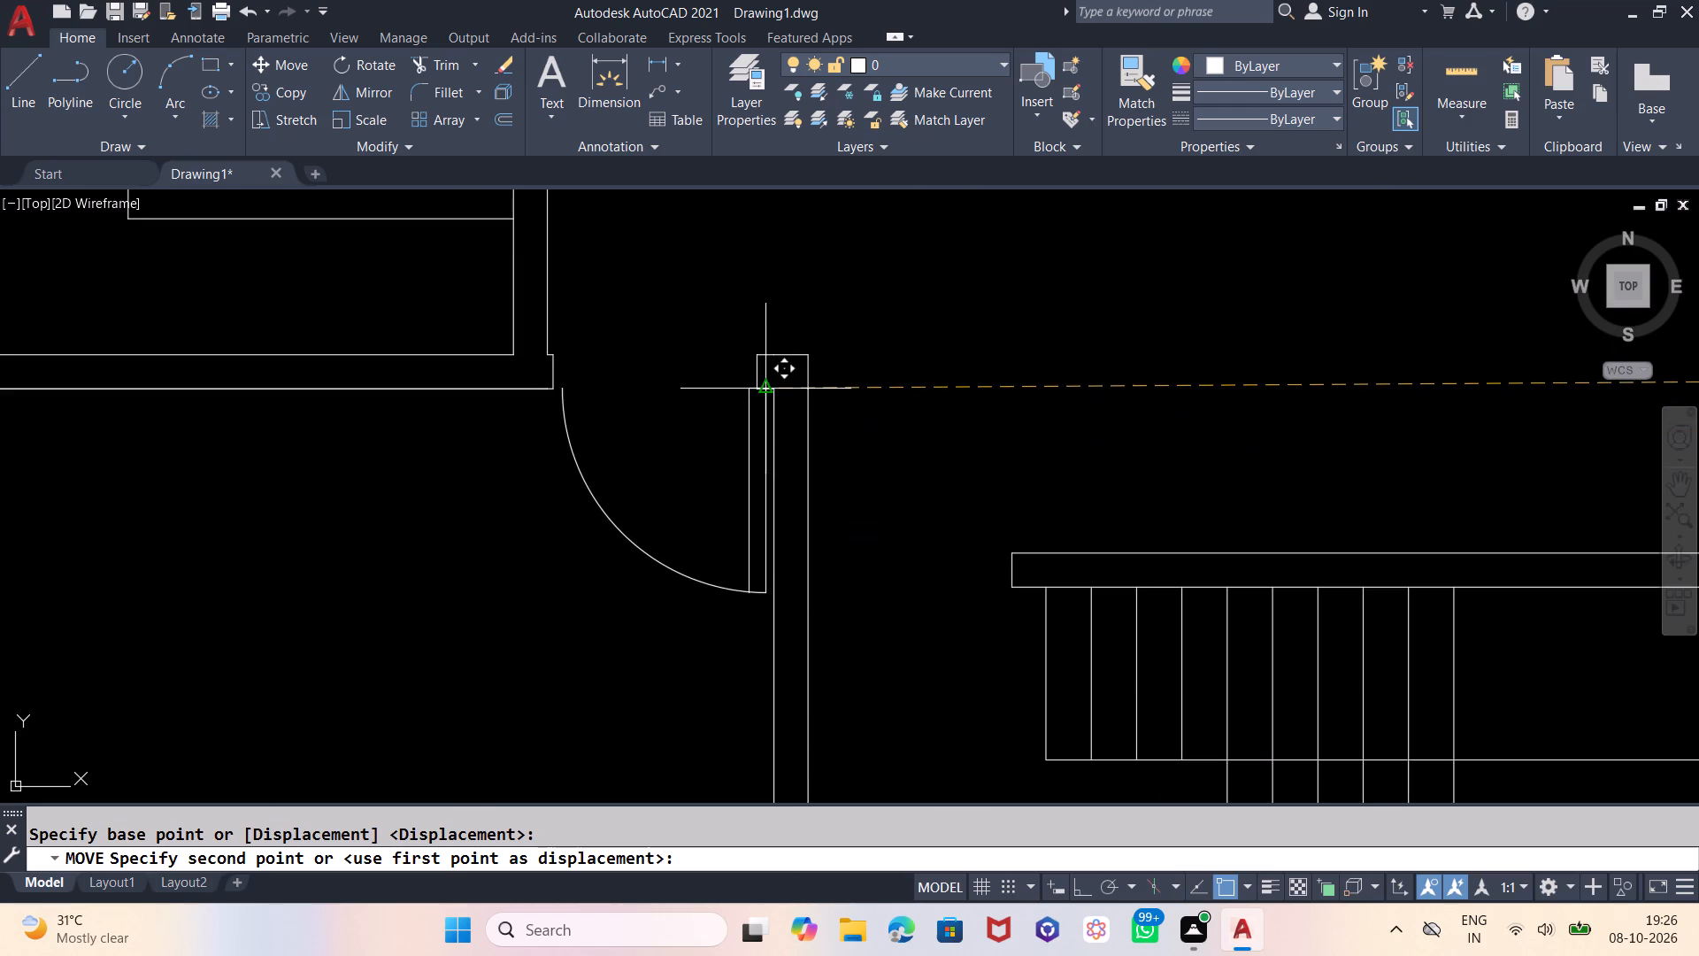
{"action": "scroll", "coordinate": [754, 396], "scroll_direction": "up", "scroll_amount": 4}
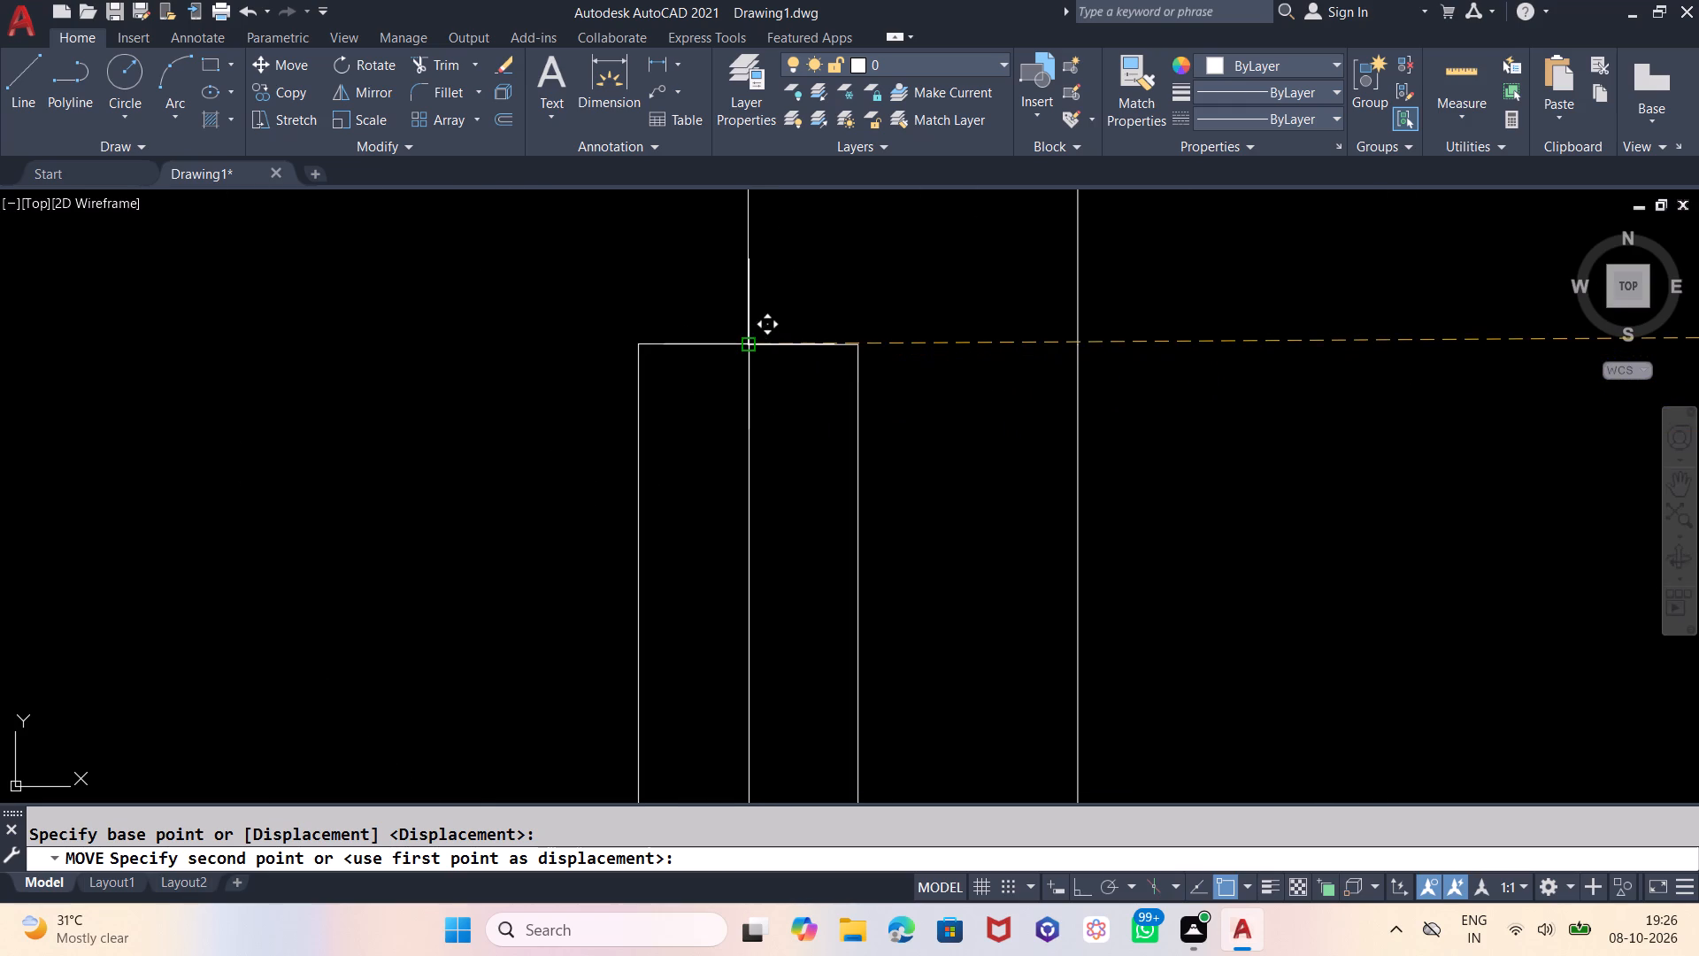
{"action": "left_click", "coordinate": [747, 343]}
{"action": "scroll", "coordinate": [1060, 490], "scroll_direction": "down", "scroll_amount": 2}
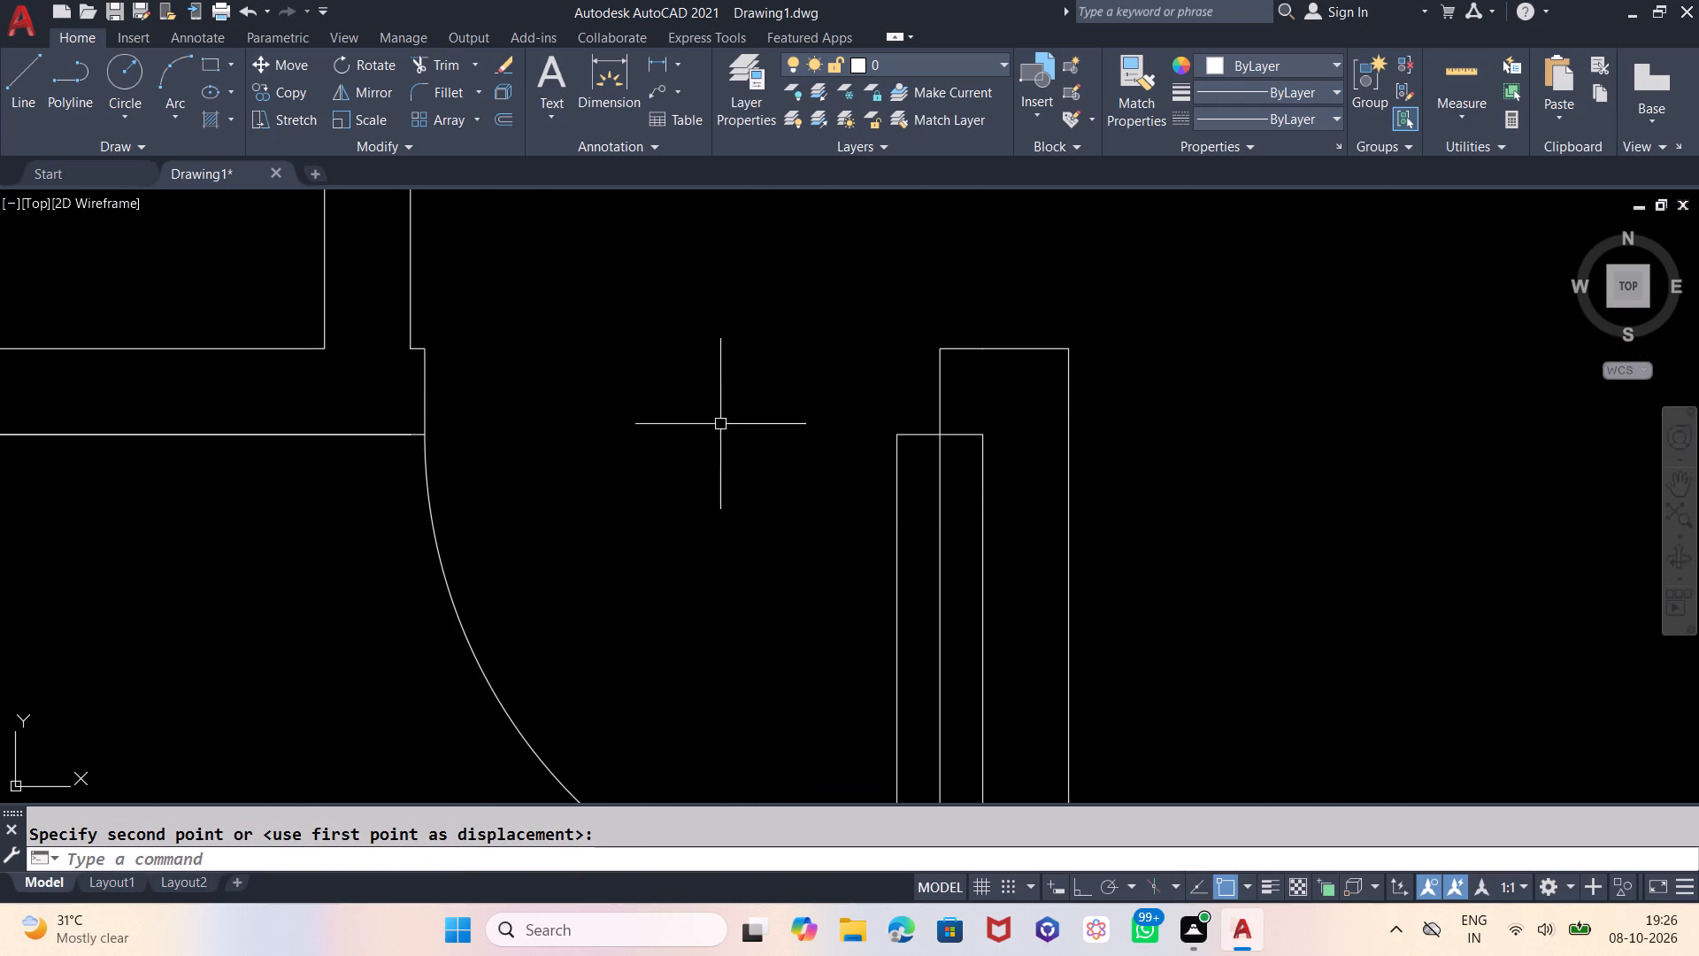
{"action": "scroll", "coordinate": [731, 390], "scroll_direction": "down", "scroll_amount": 3}
{"action": "scroll", "coordinate": [565, 505], "scroll_direction": "down", "scroll_amount": 3}
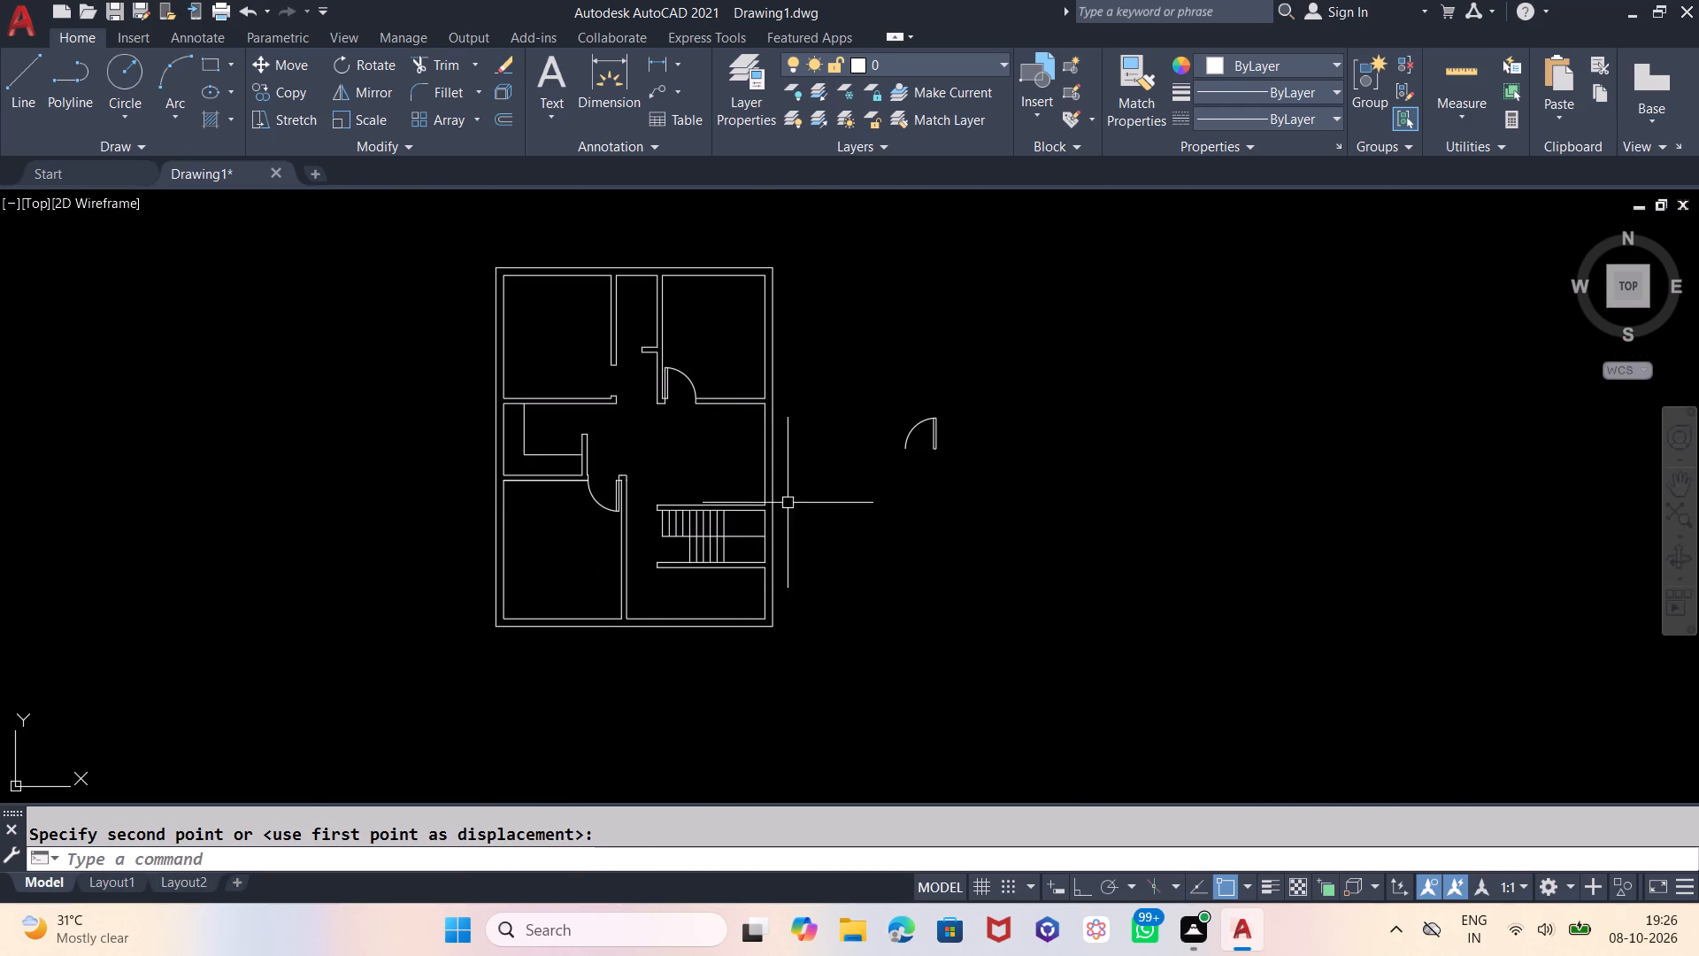
Mirror the remaining spare door outside the plan about a vertical line on its arc-free side, keeping the original.
{"action": "scroll", "coordinate": [895, 647], "scroll_direction": "down", "scroll_amount": 1}
{"action": "scroll", "coordinate": [741, 530], "scroll_direction": "up", "scroll_amount": 1}
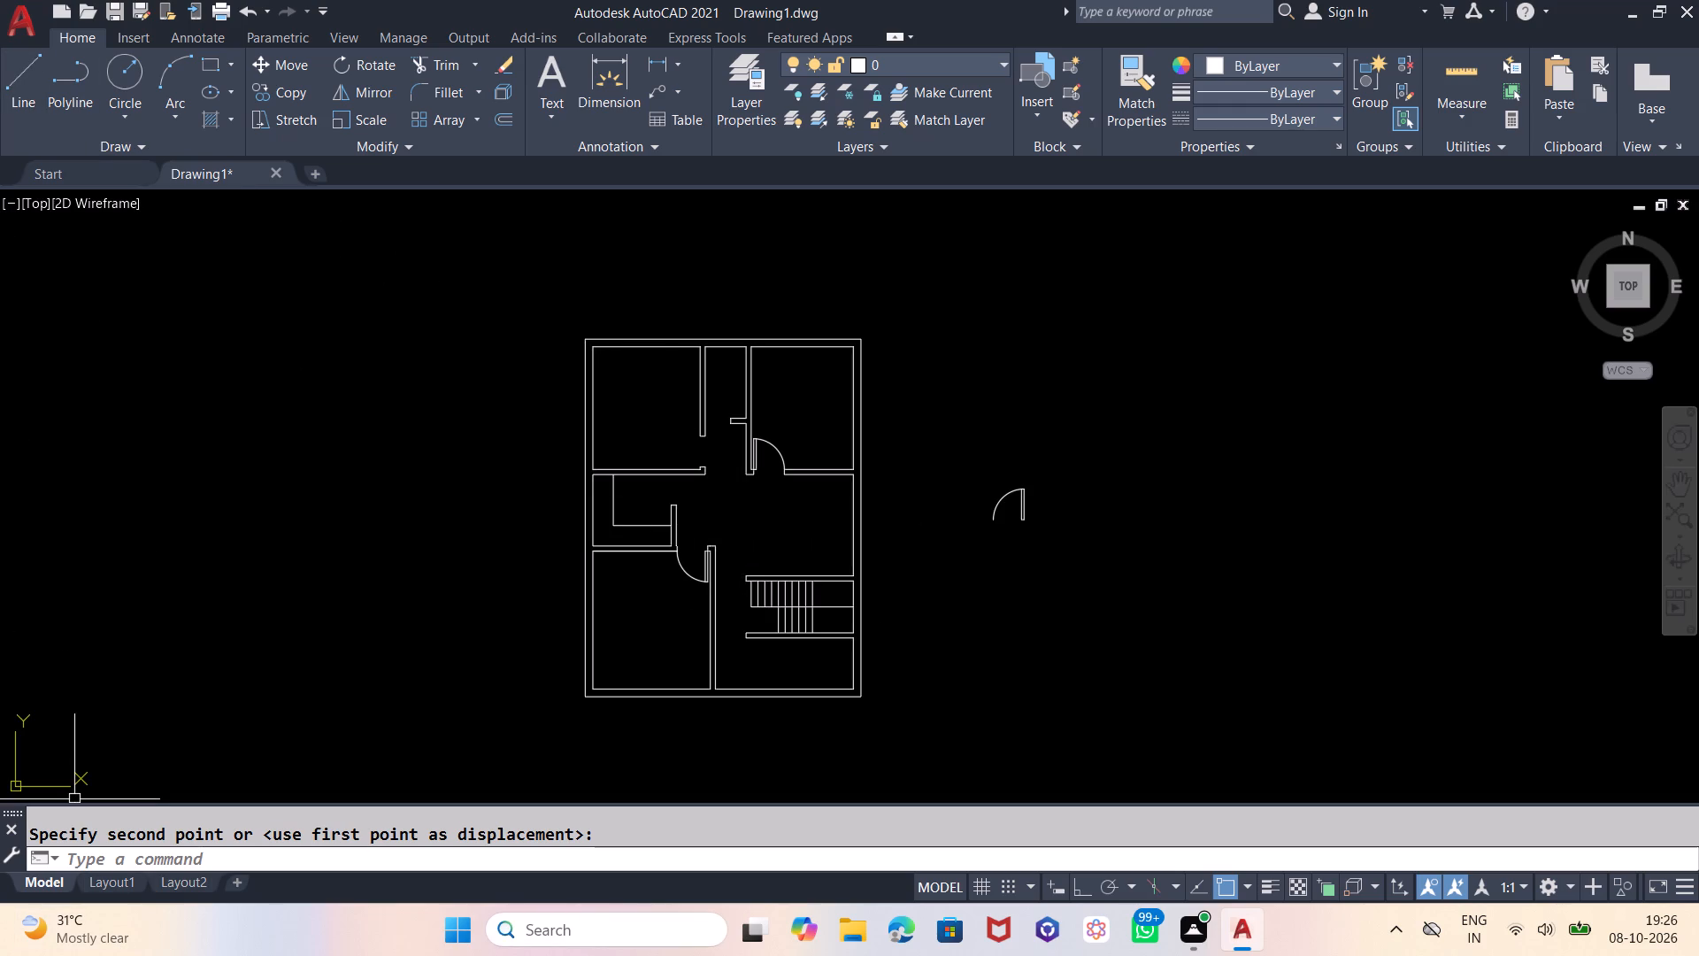
{"action": "key", "text": "Escape"}
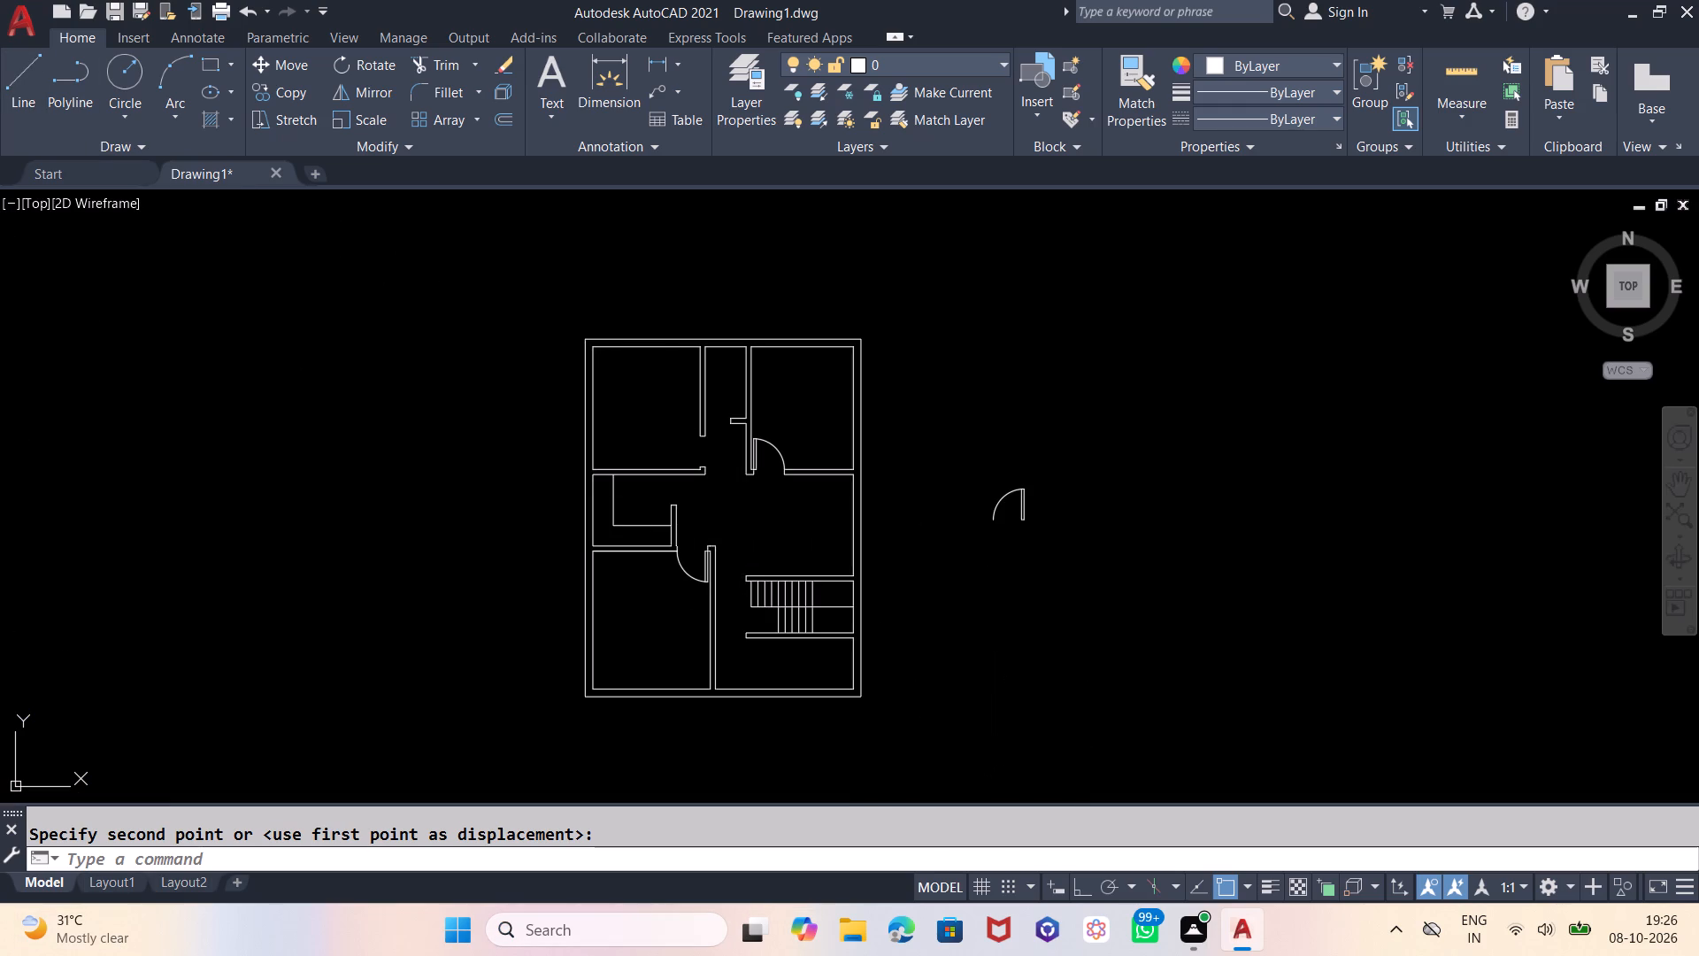
{"action": "left_click_drag", "start_coordinate": [1057, 455], "coordinate": [1041, 476]}
{"action": "left_click", "coordinate": [929, 571]}
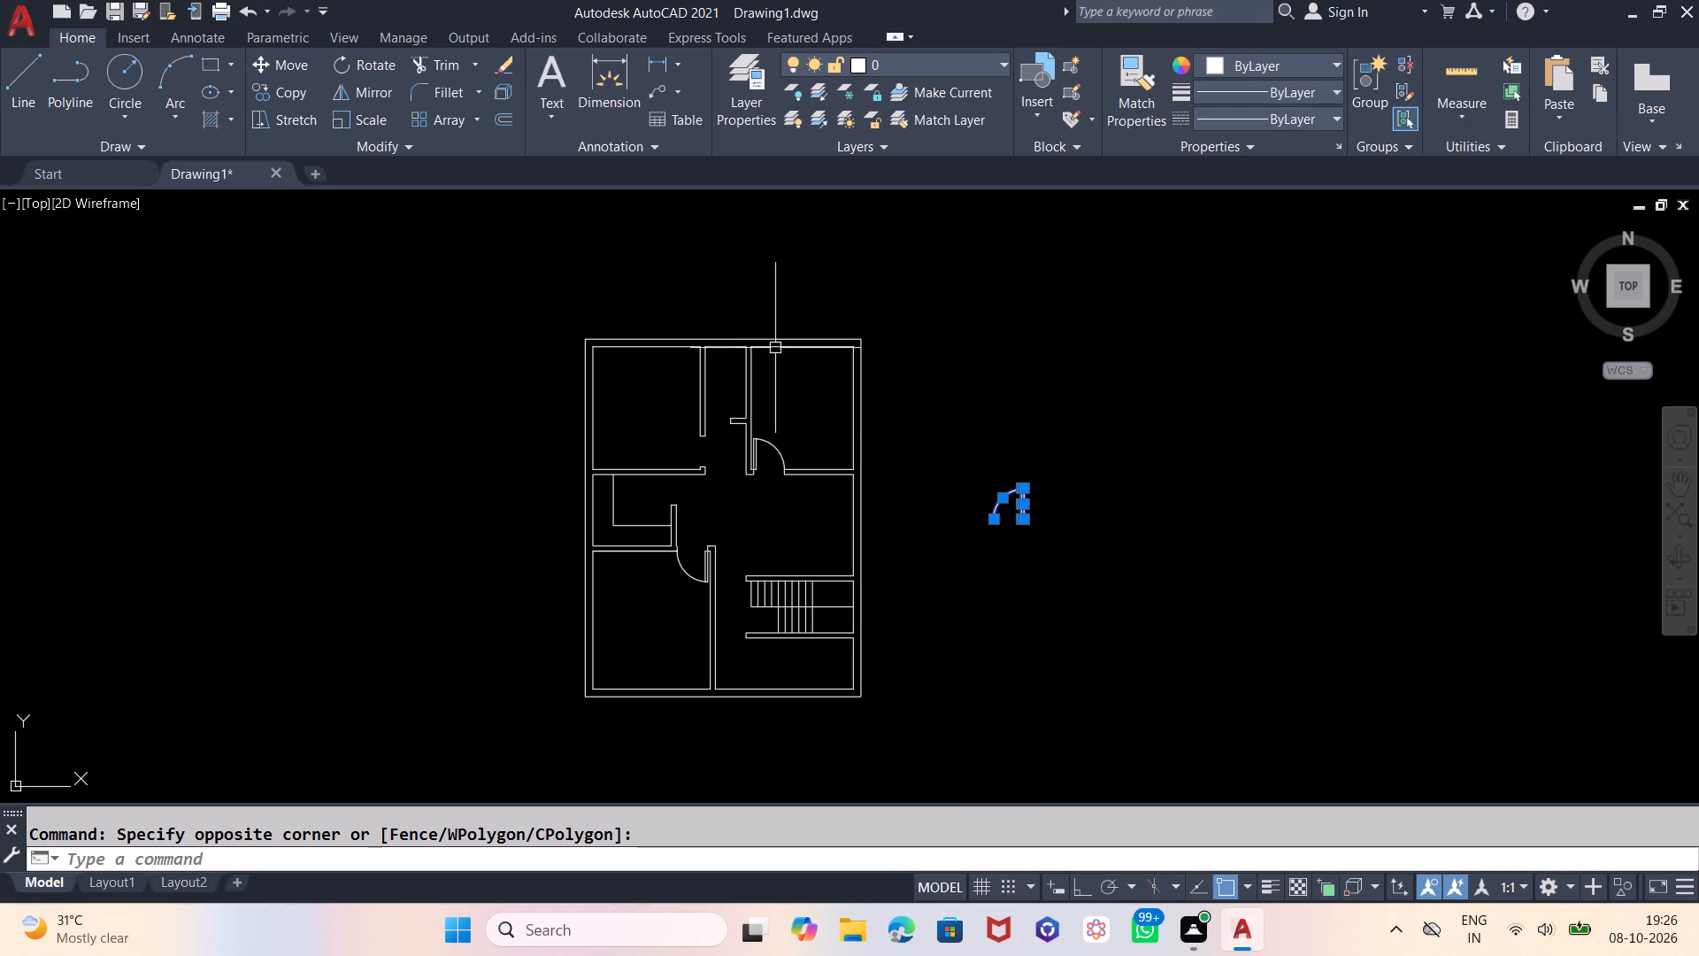
{"action": "type", "text": "mi"}
{"action": "key", "text": "Return"}
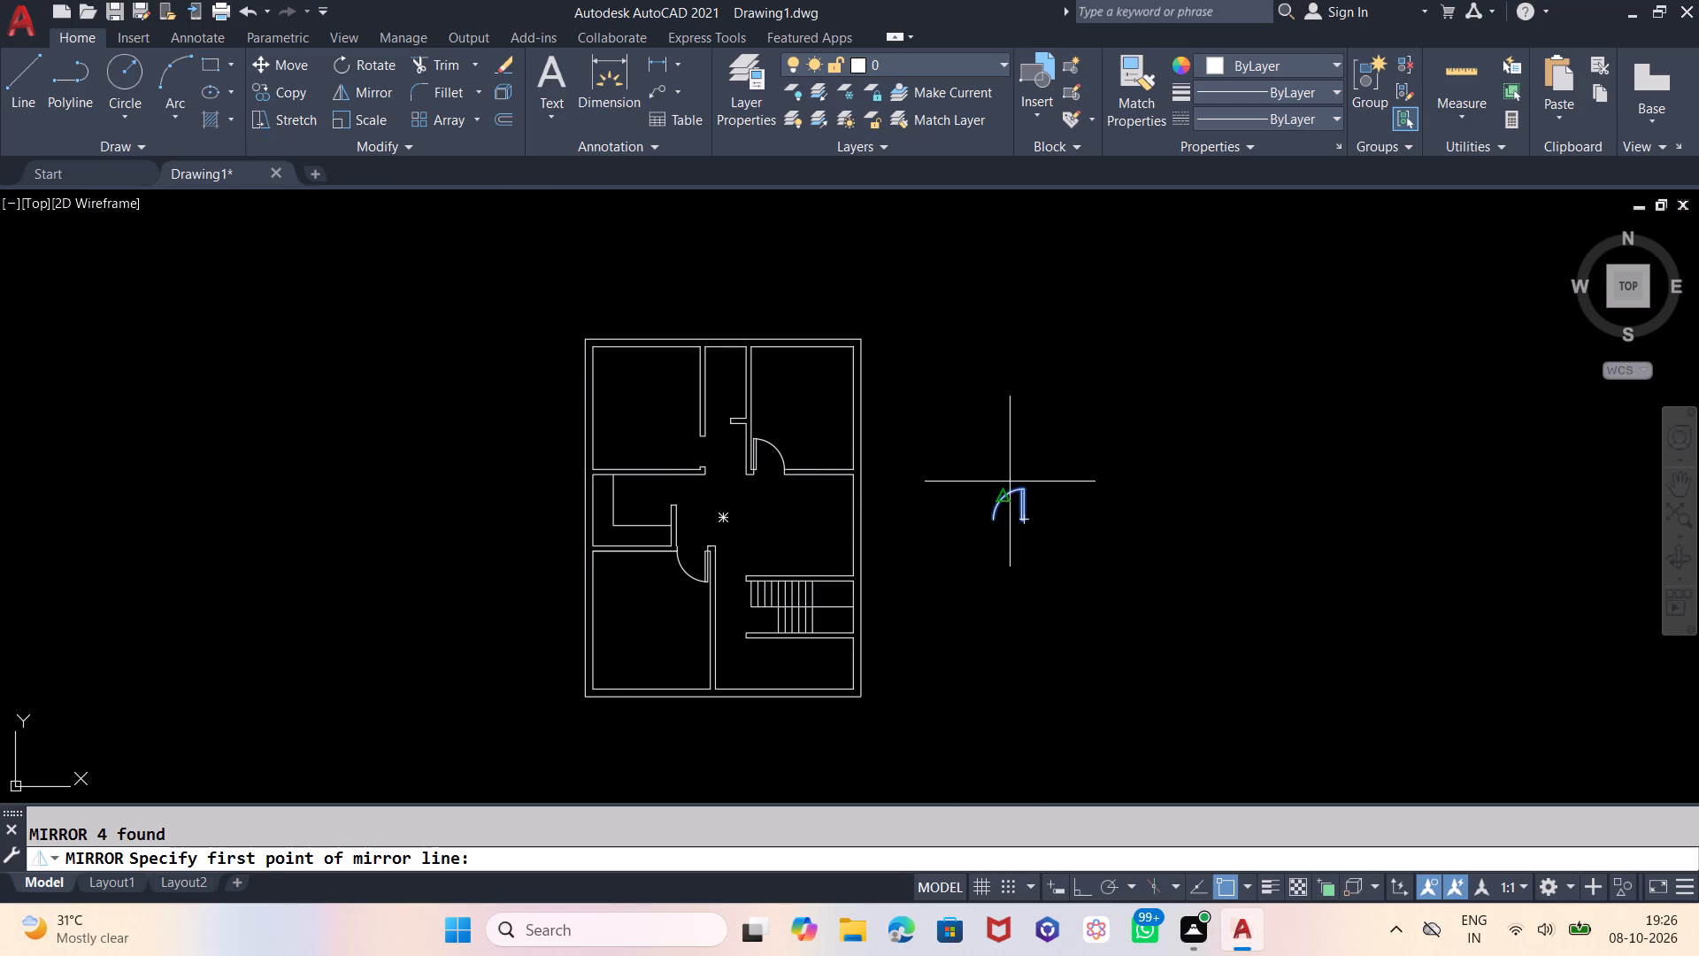
{"action": "left_click_drag", "start_coordinate": [1119, 466], "coordinate": [1117, 486]}
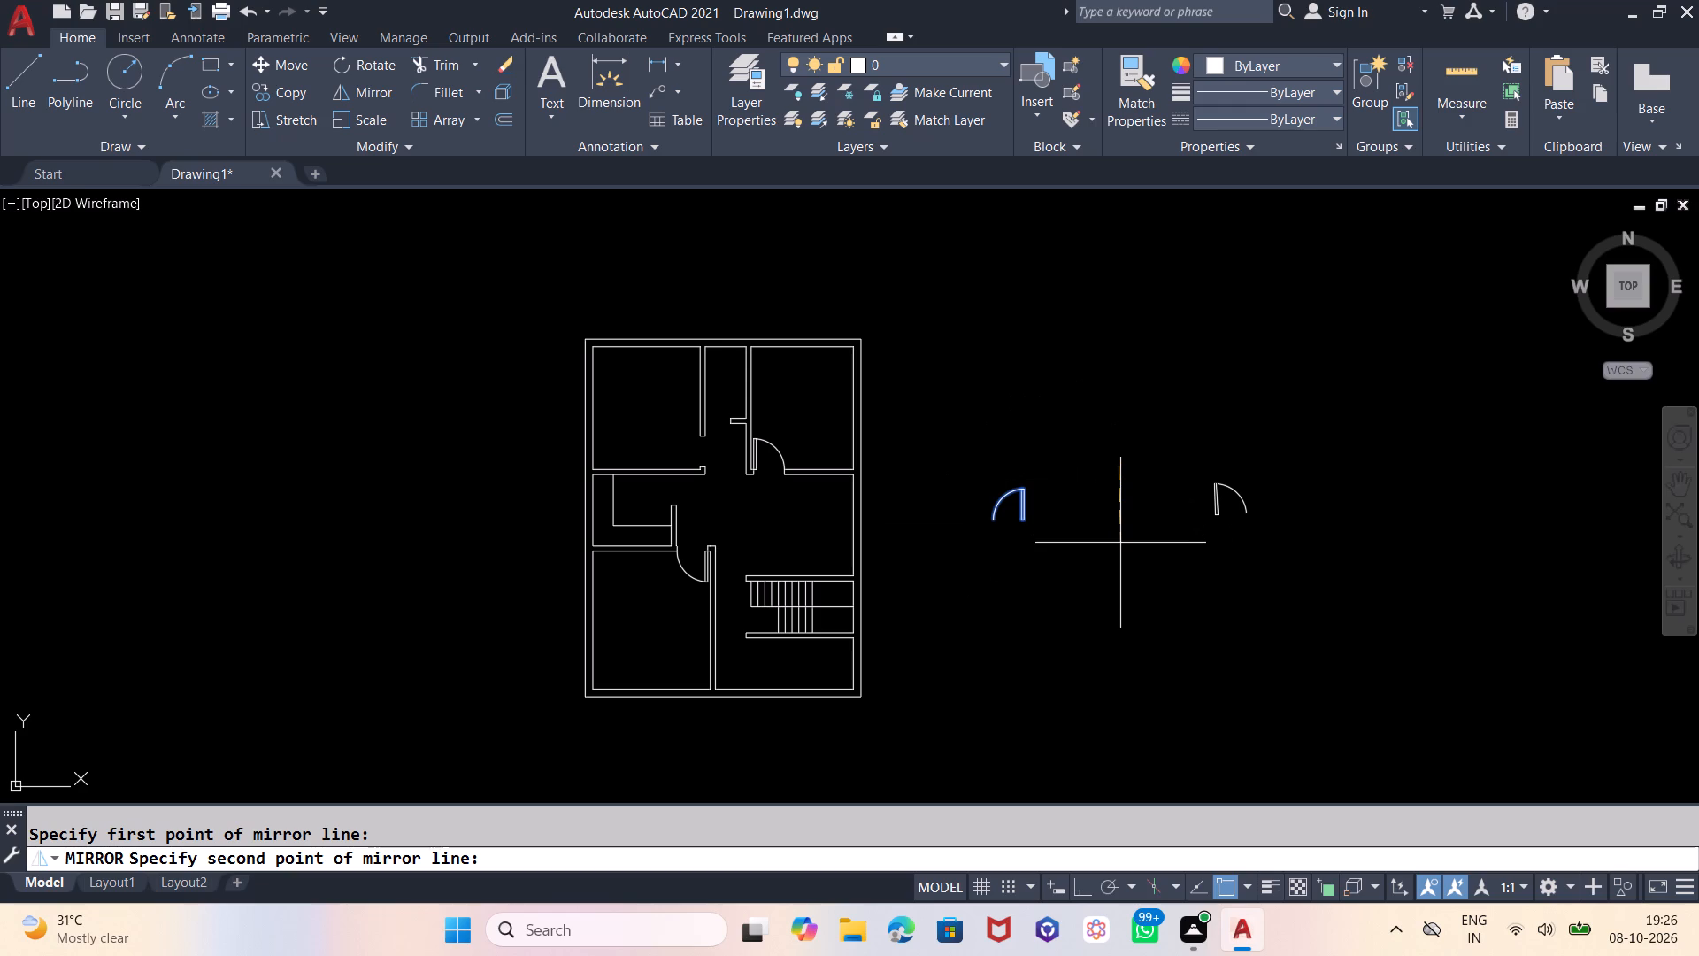
{"action": "key", "text": "F8"}
{"action": "left_click", "coordinate": [1120, 551]}
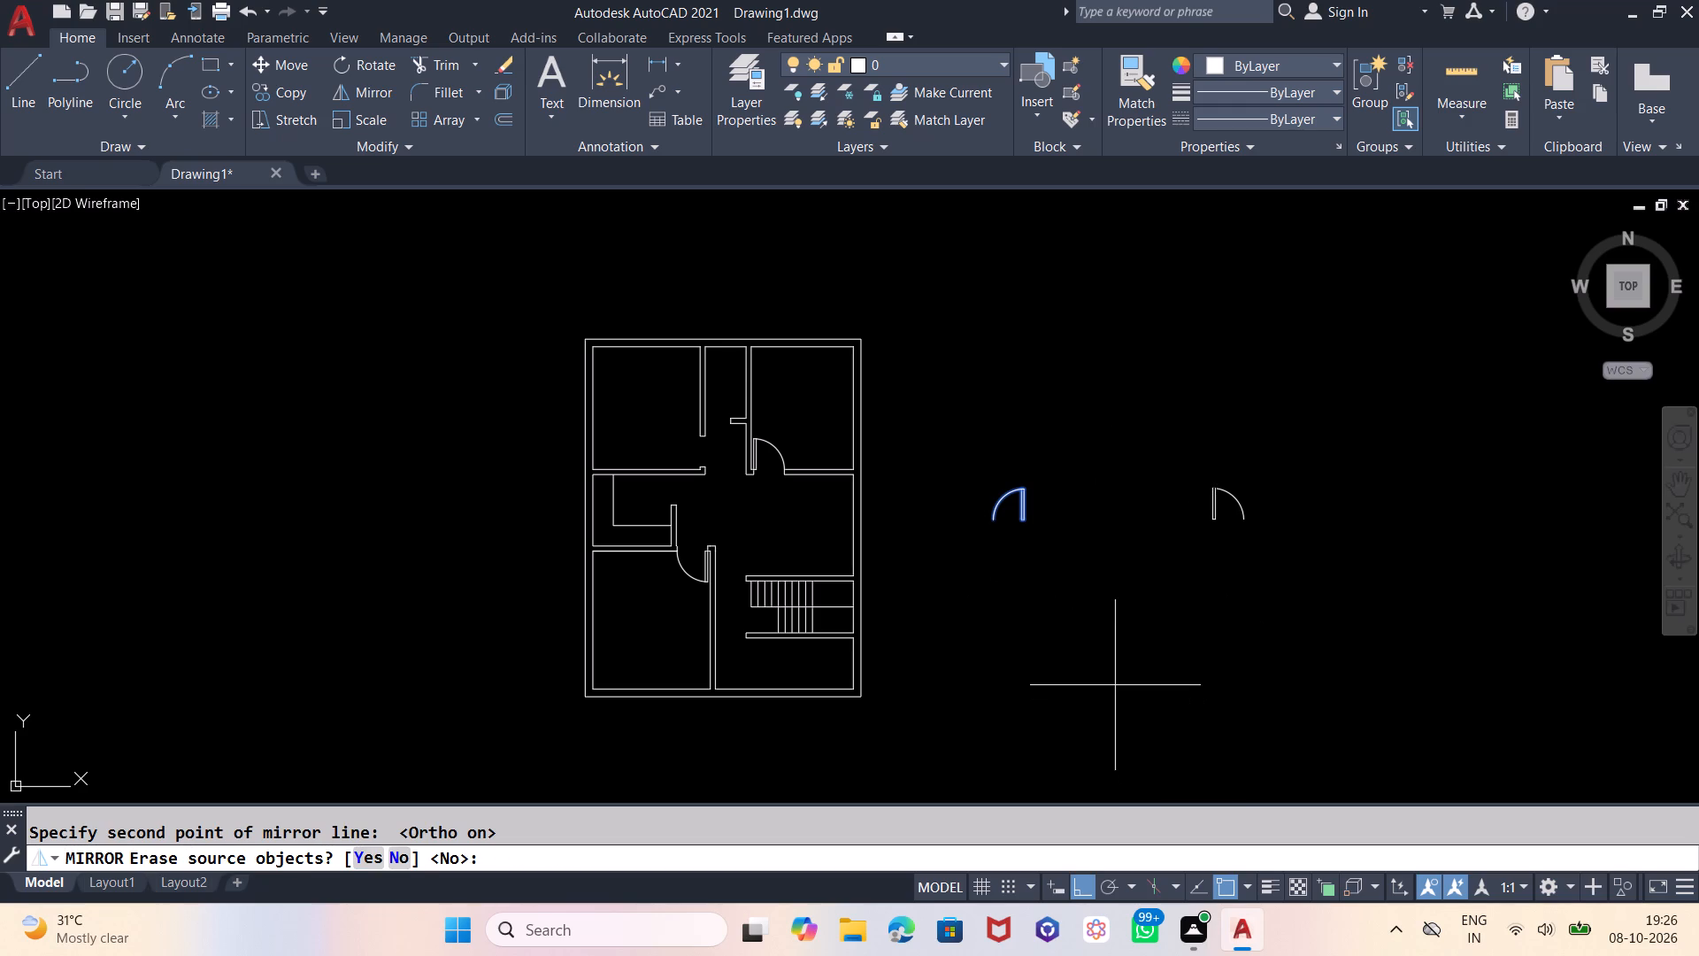
{"action": "key", "text": "Return"}
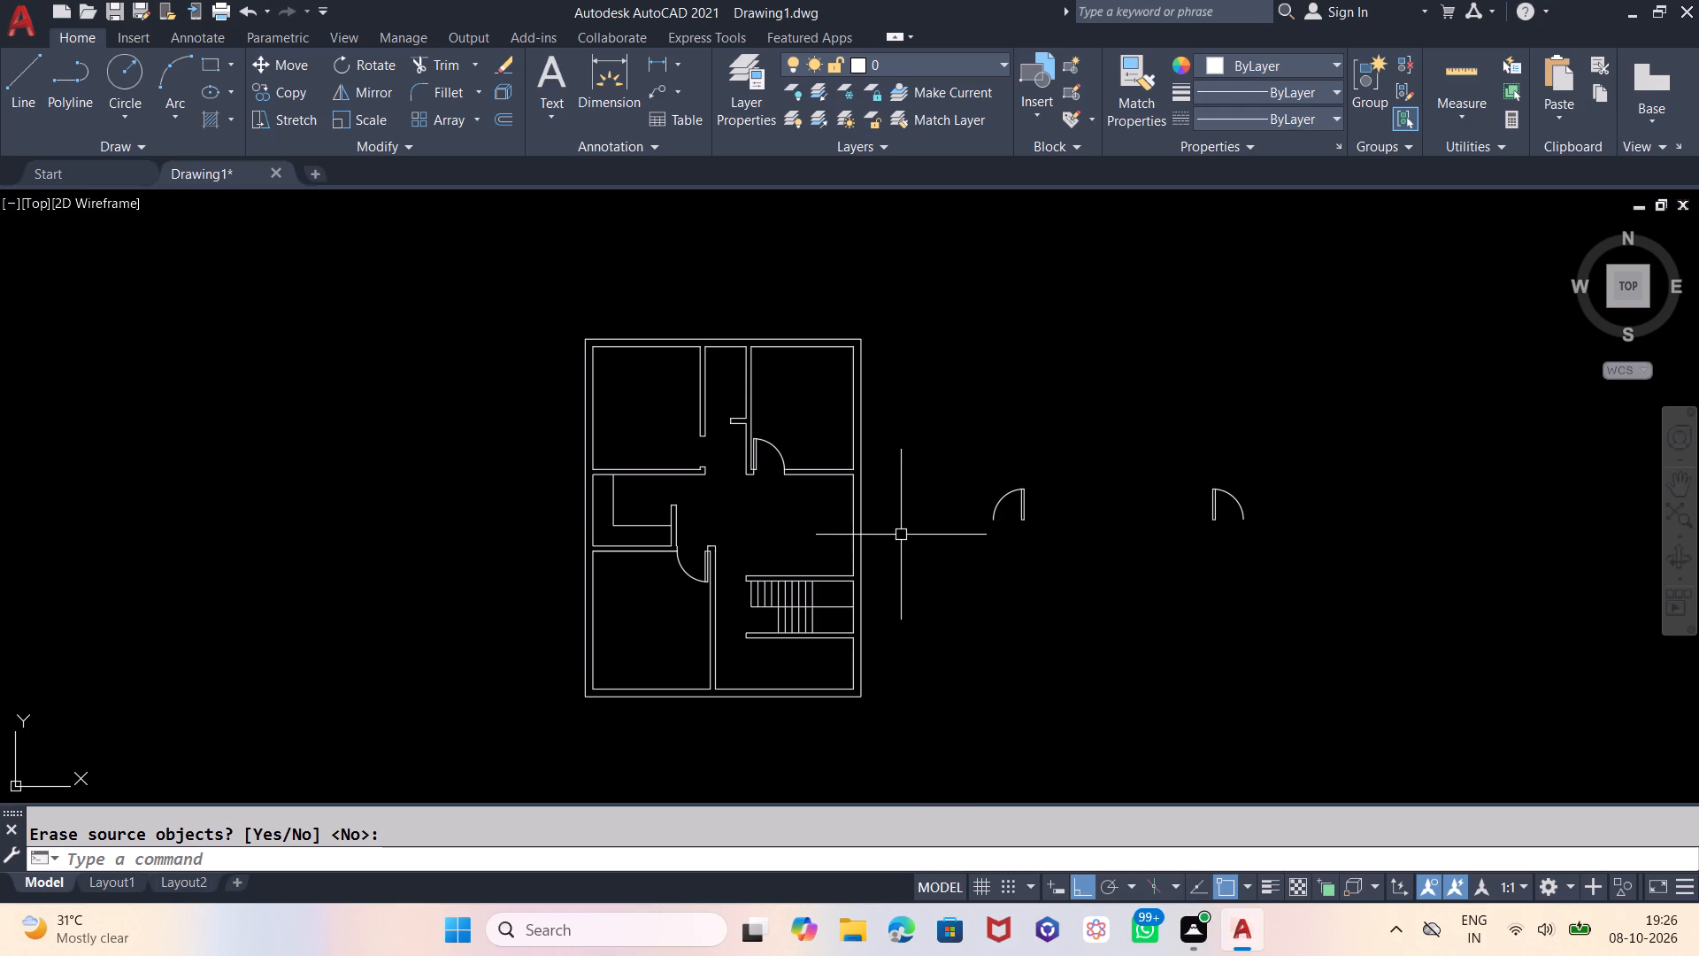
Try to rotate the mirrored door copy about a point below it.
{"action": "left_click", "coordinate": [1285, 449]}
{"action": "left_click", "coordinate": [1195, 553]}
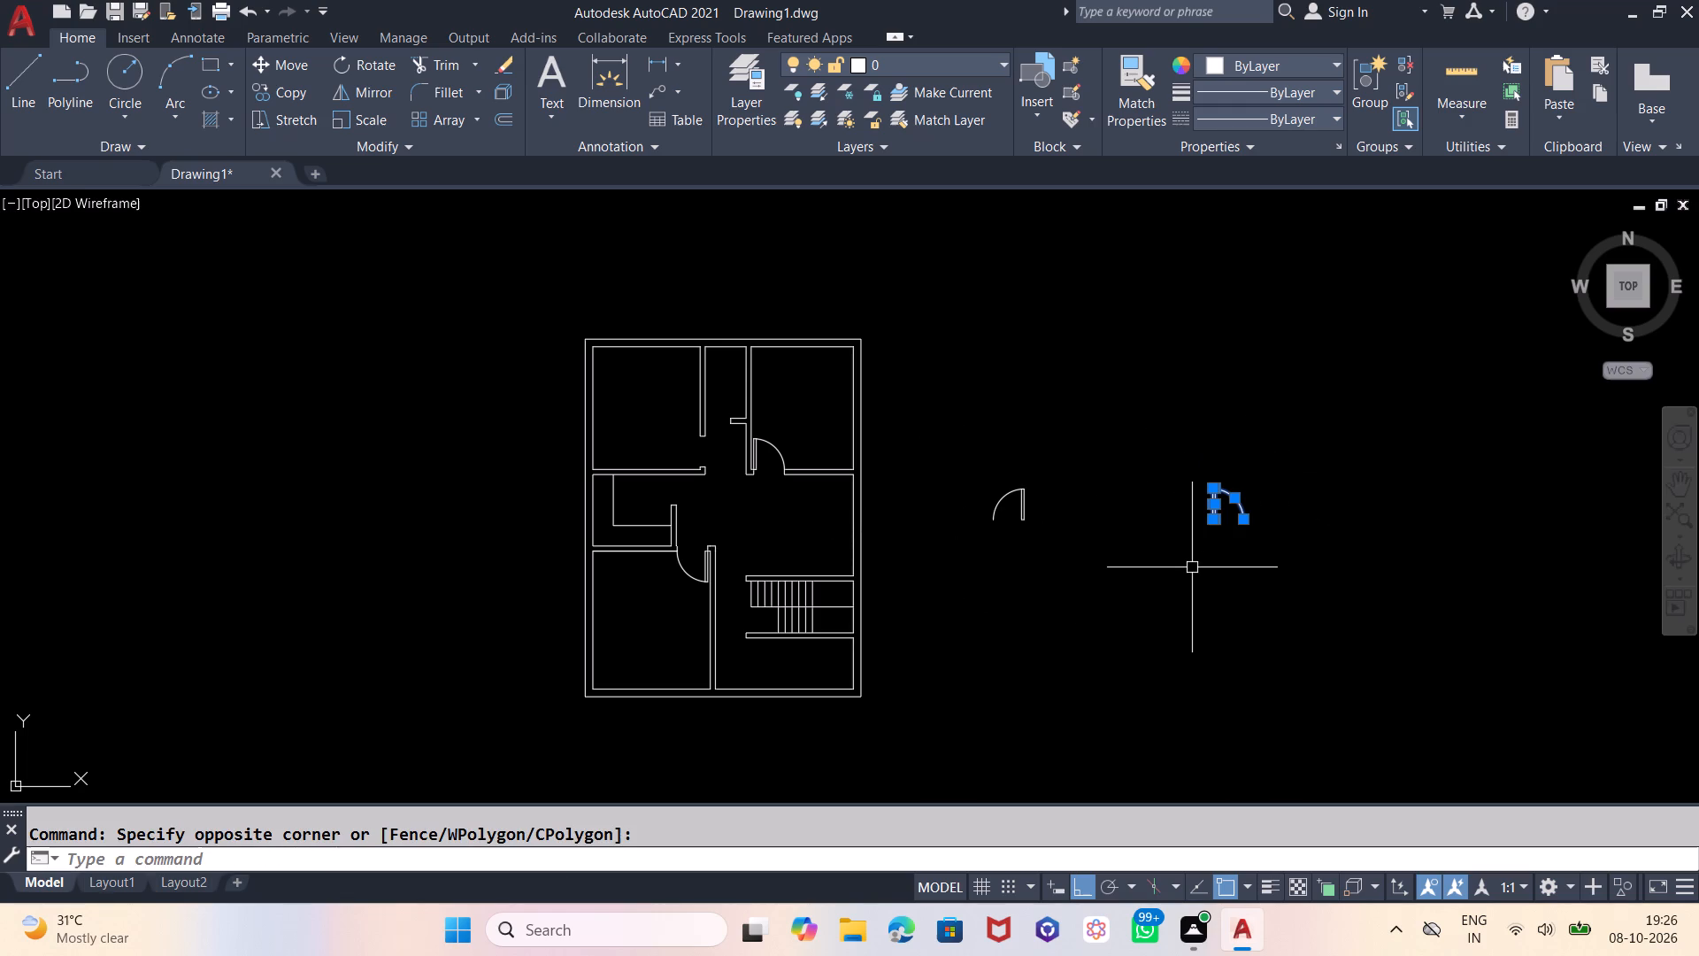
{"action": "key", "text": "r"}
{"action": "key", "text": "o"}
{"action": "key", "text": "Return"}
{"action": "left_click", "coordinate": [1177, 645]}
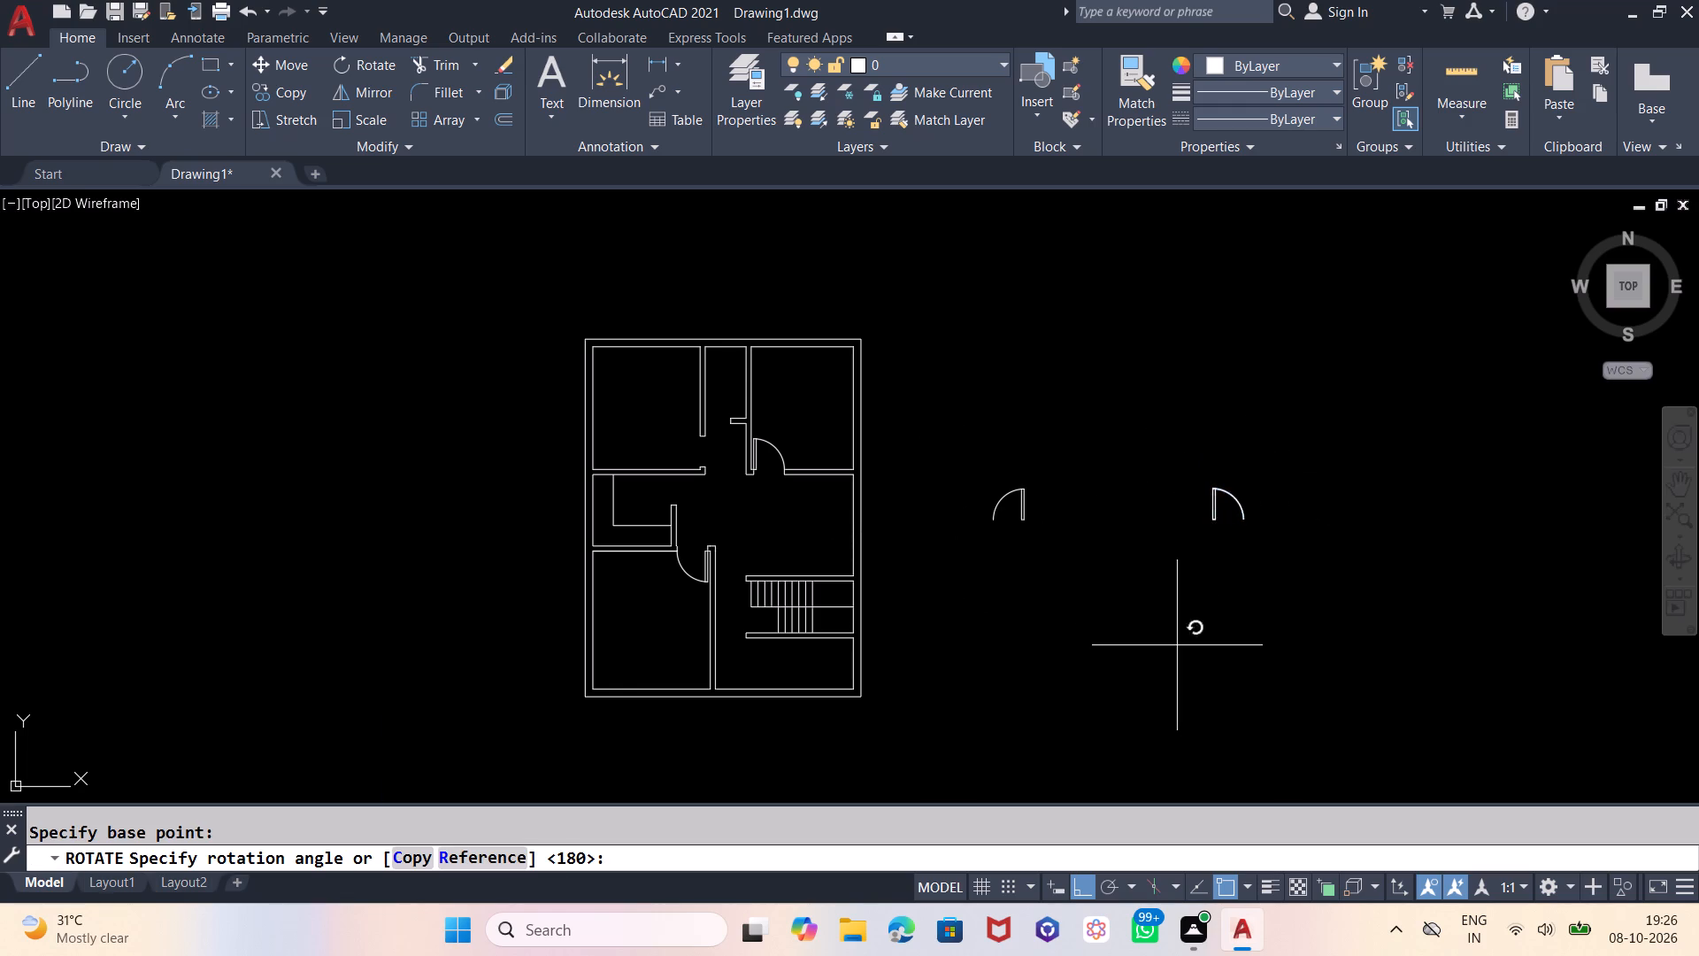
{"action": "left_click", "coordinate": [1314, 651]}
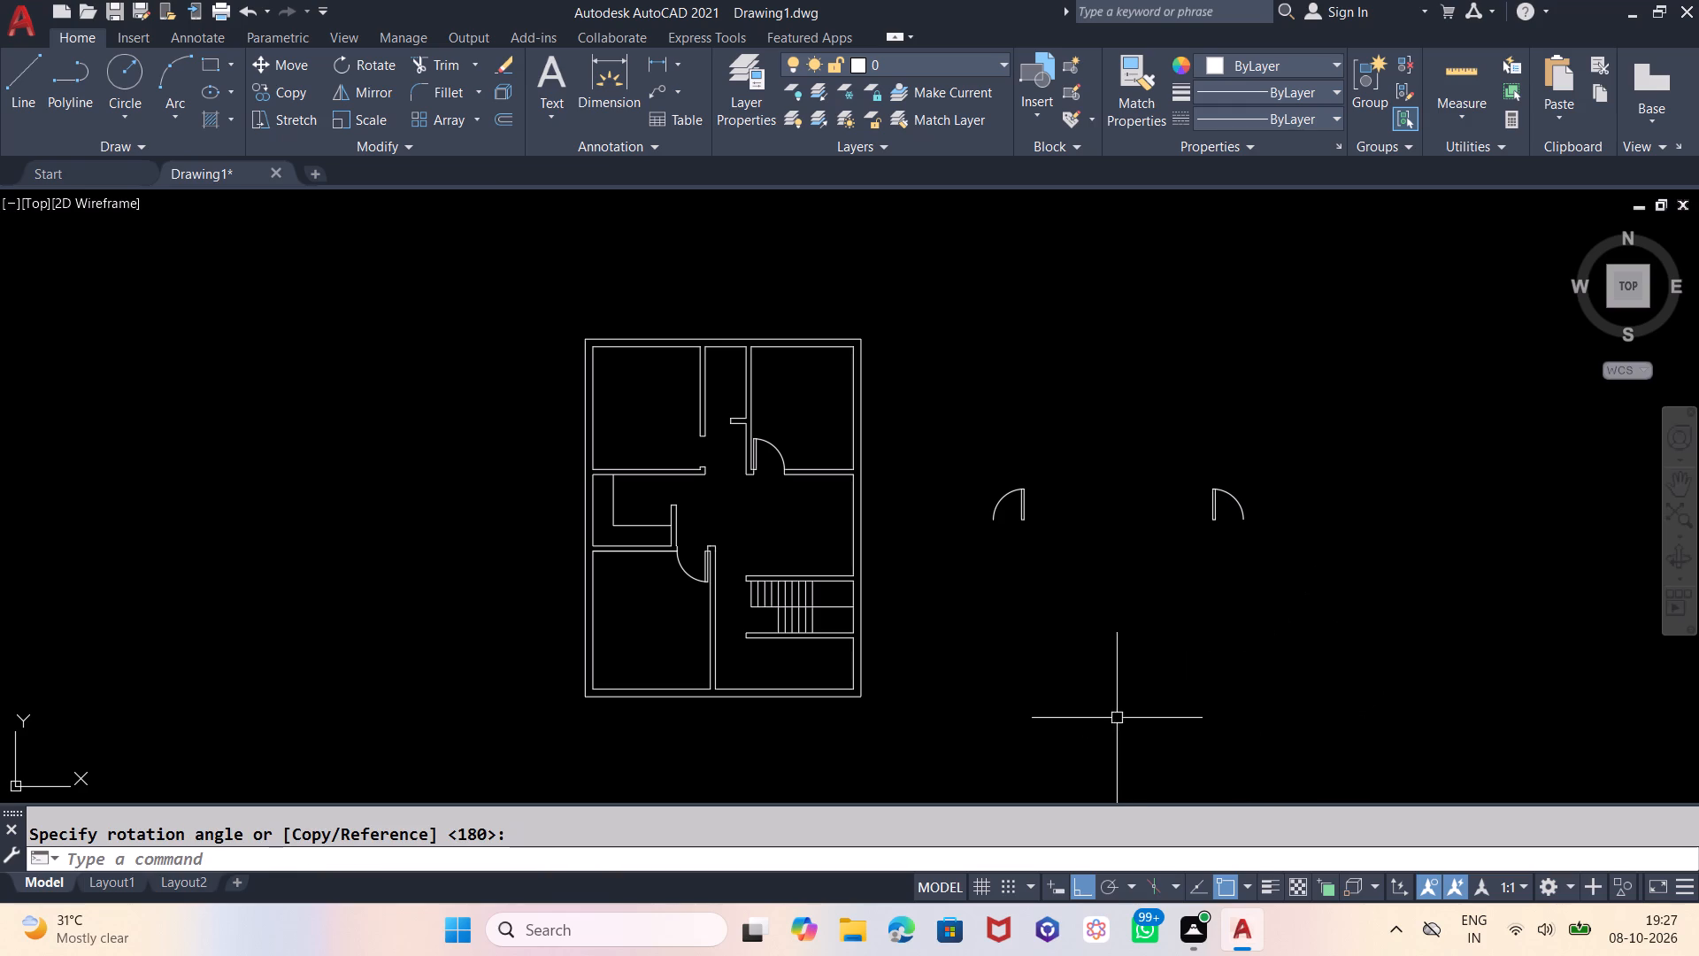
Rotate the mirrored door copy 90° counterclockwise so that its leaf lies horizontal.
{"action": "left_click", "coordinate": [1285, 482]}
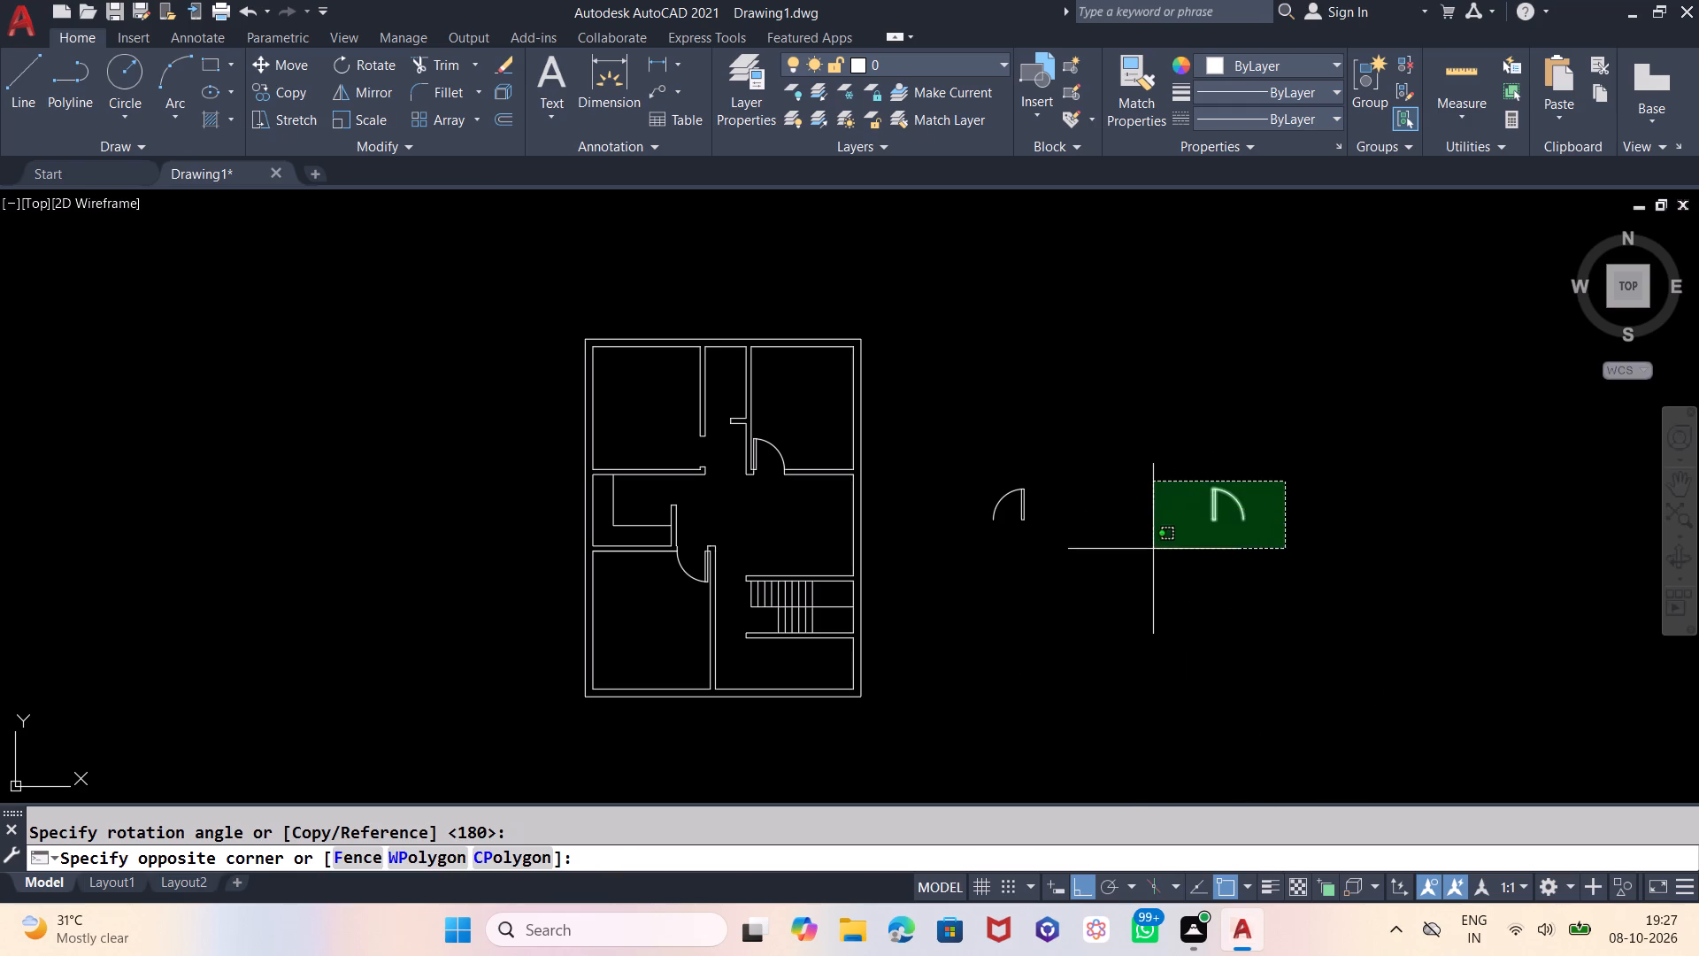
{"action": "left_click", "coordinate": [1152, 561]}
{"action": "key", "text": "r"}
{"action": "key", "text": "o"}
{"action": "key", "text": "Return"}
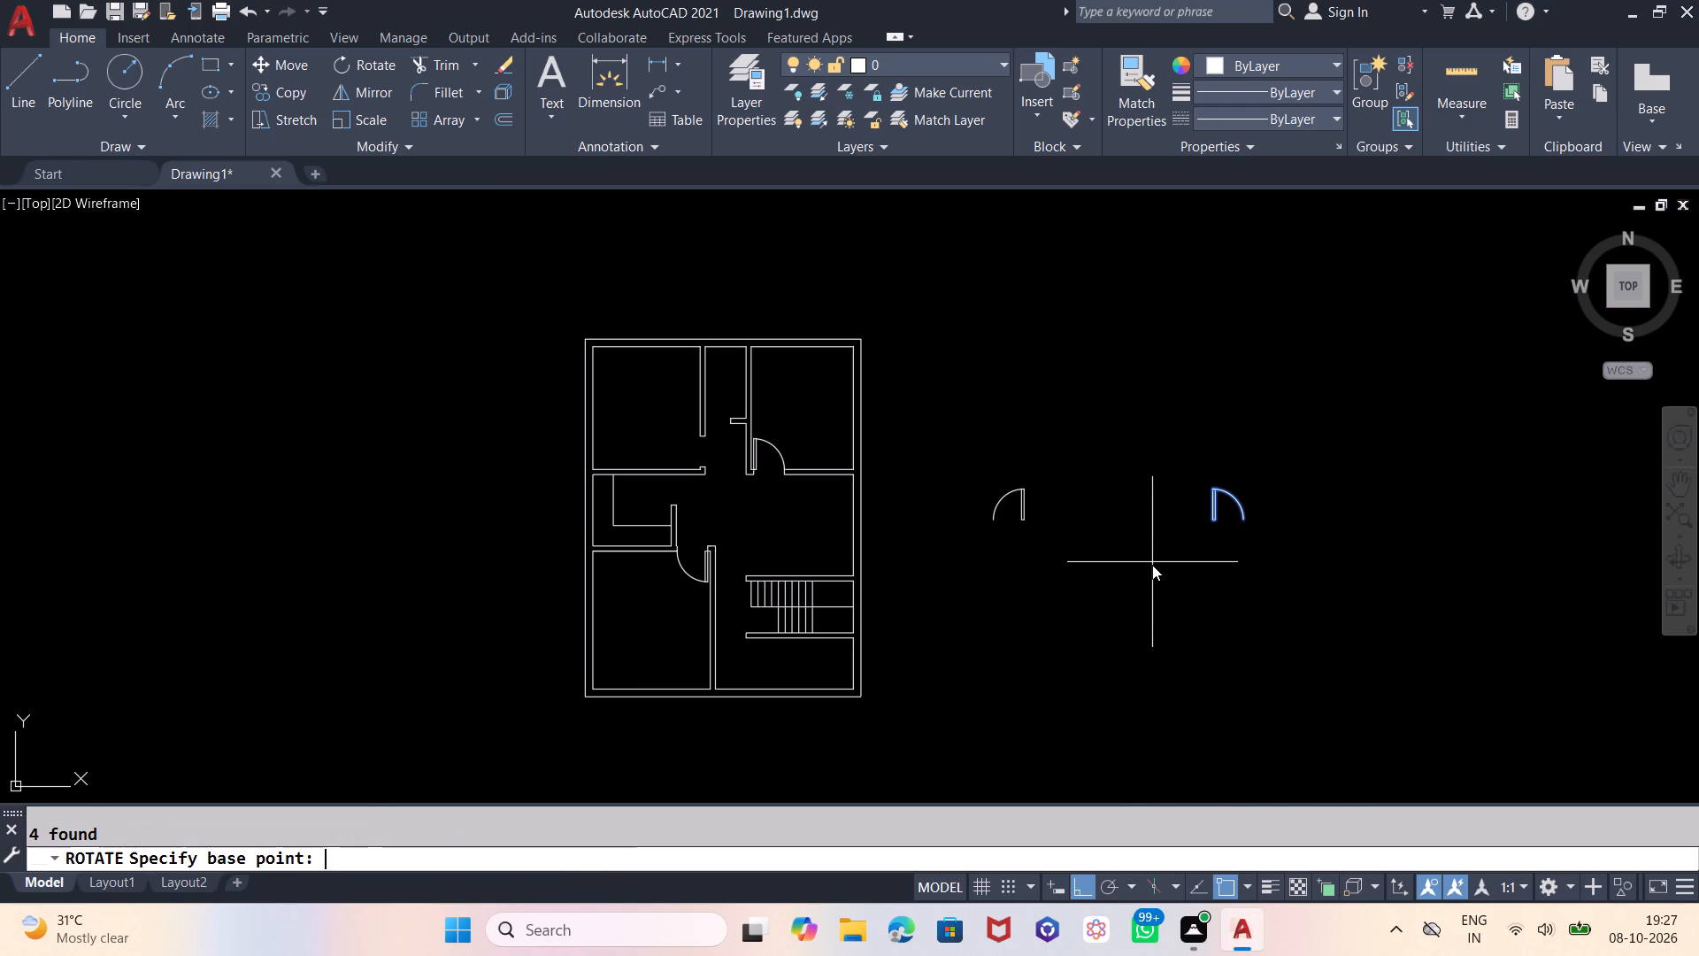
{"action": "left_click_drag", "start_coordinate": [1155, 559], "coordinate": [1167, 558]}
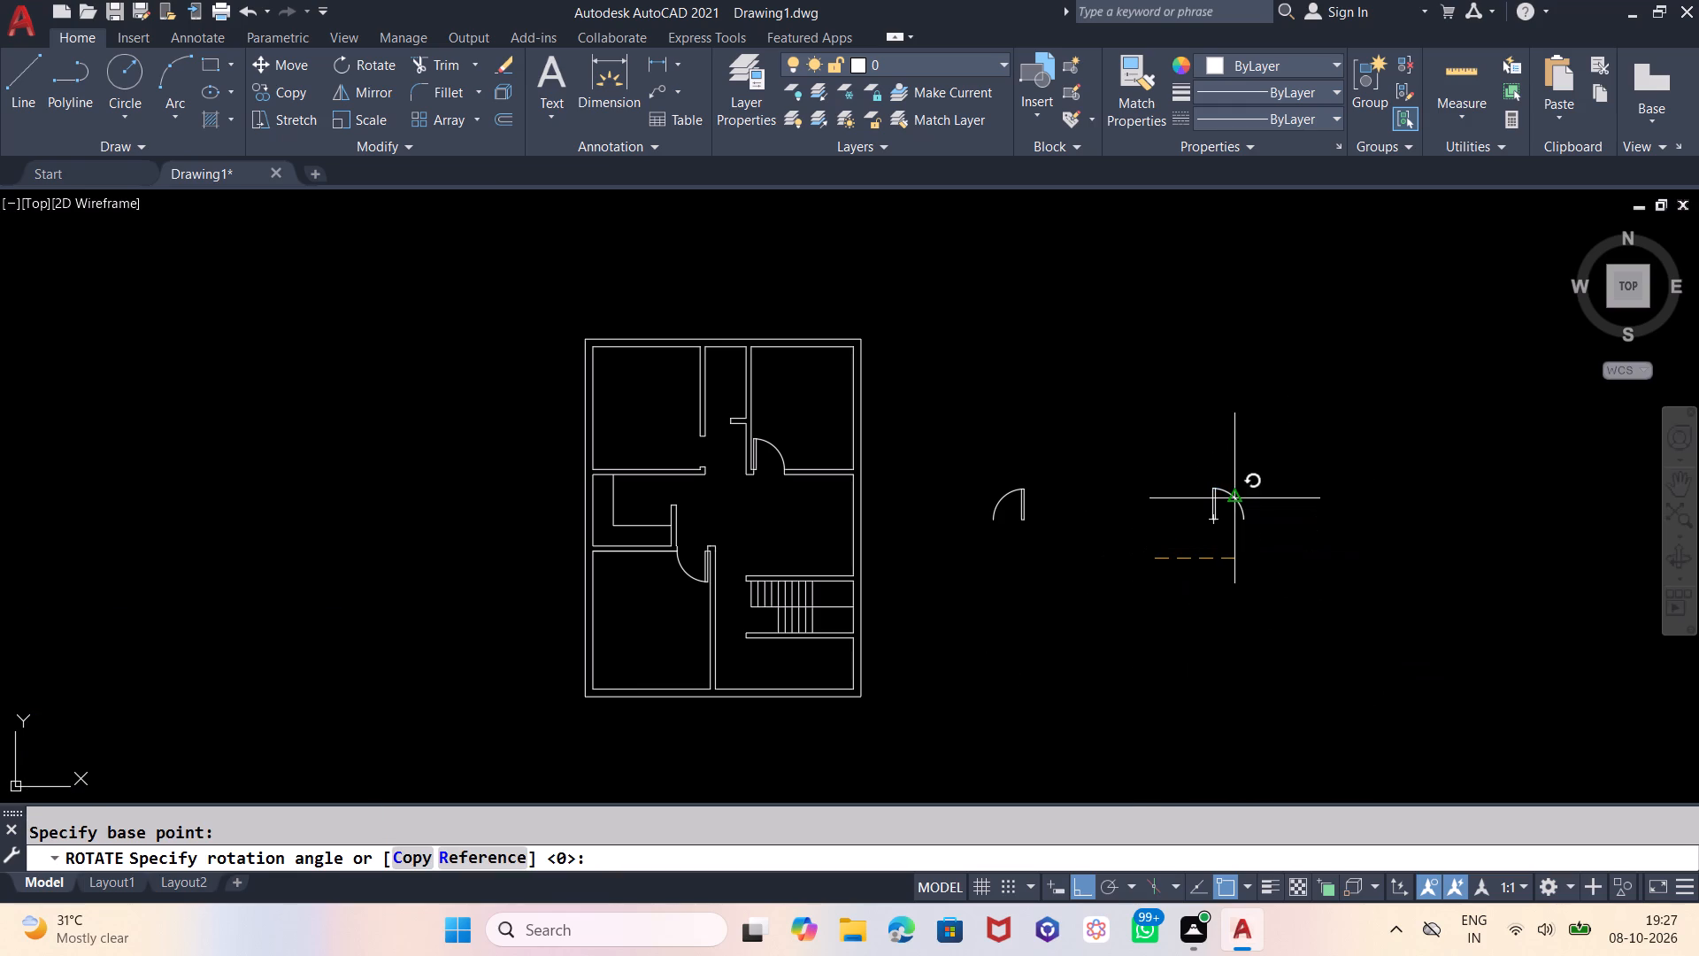
{"action": "key", "text": "F8"}
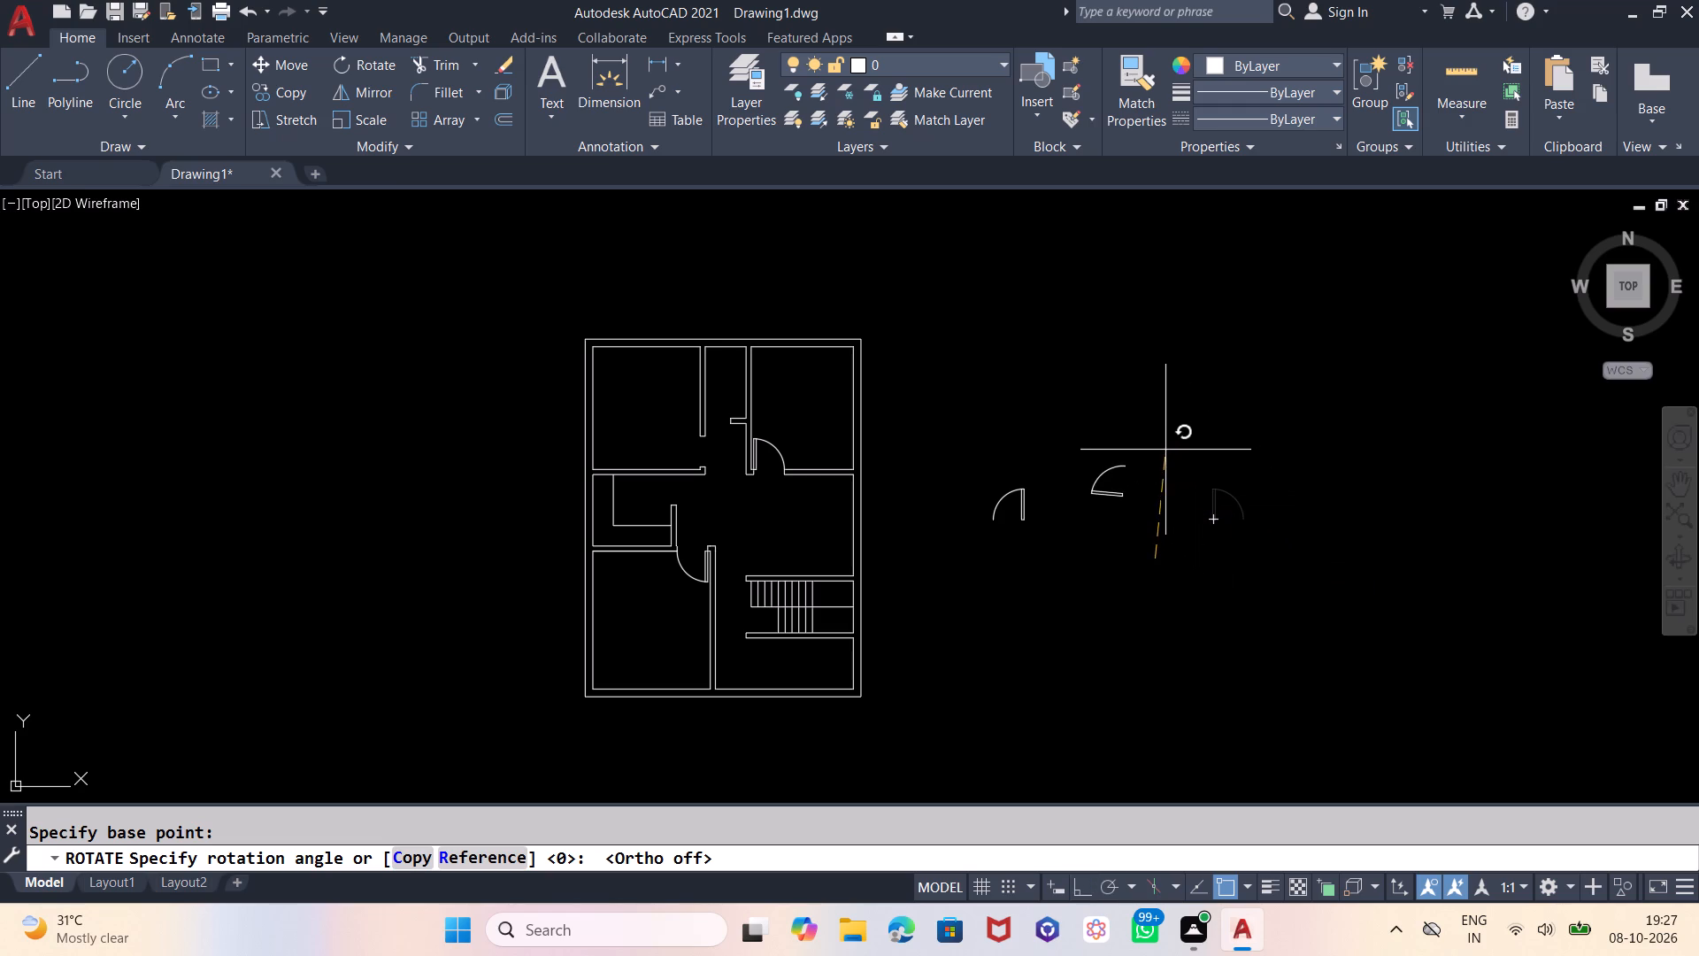
{"action": "key", "text": "F8"}
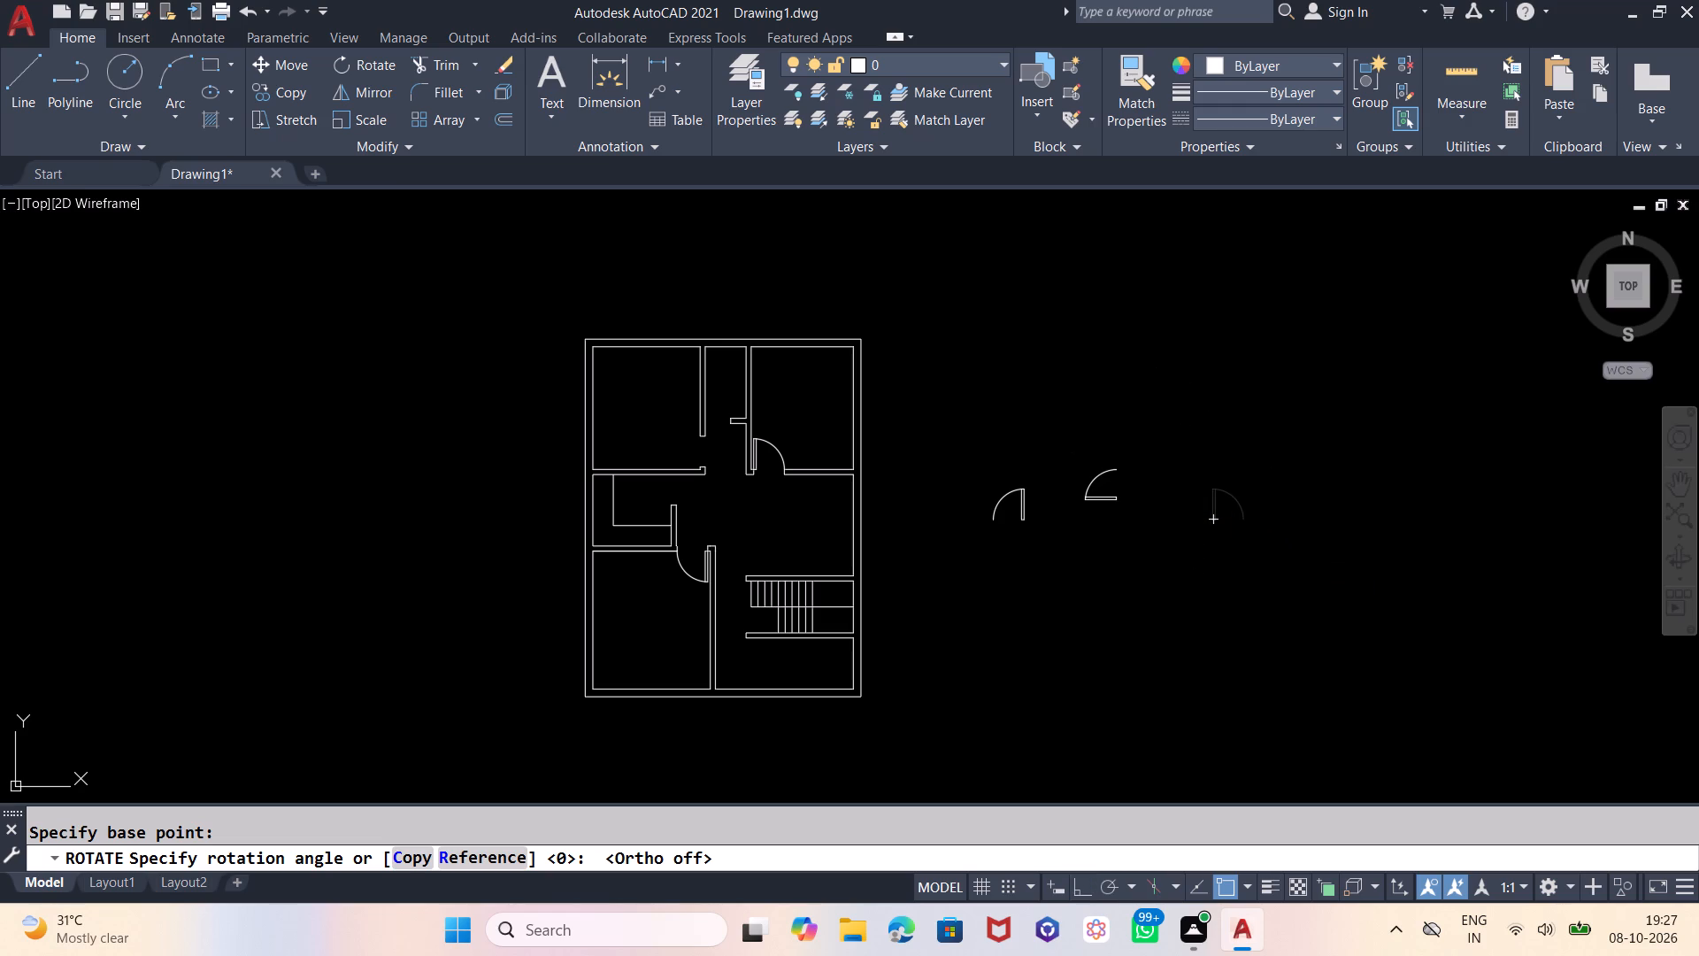
{"action": "left_click", "coordinate": [1152, 459]}
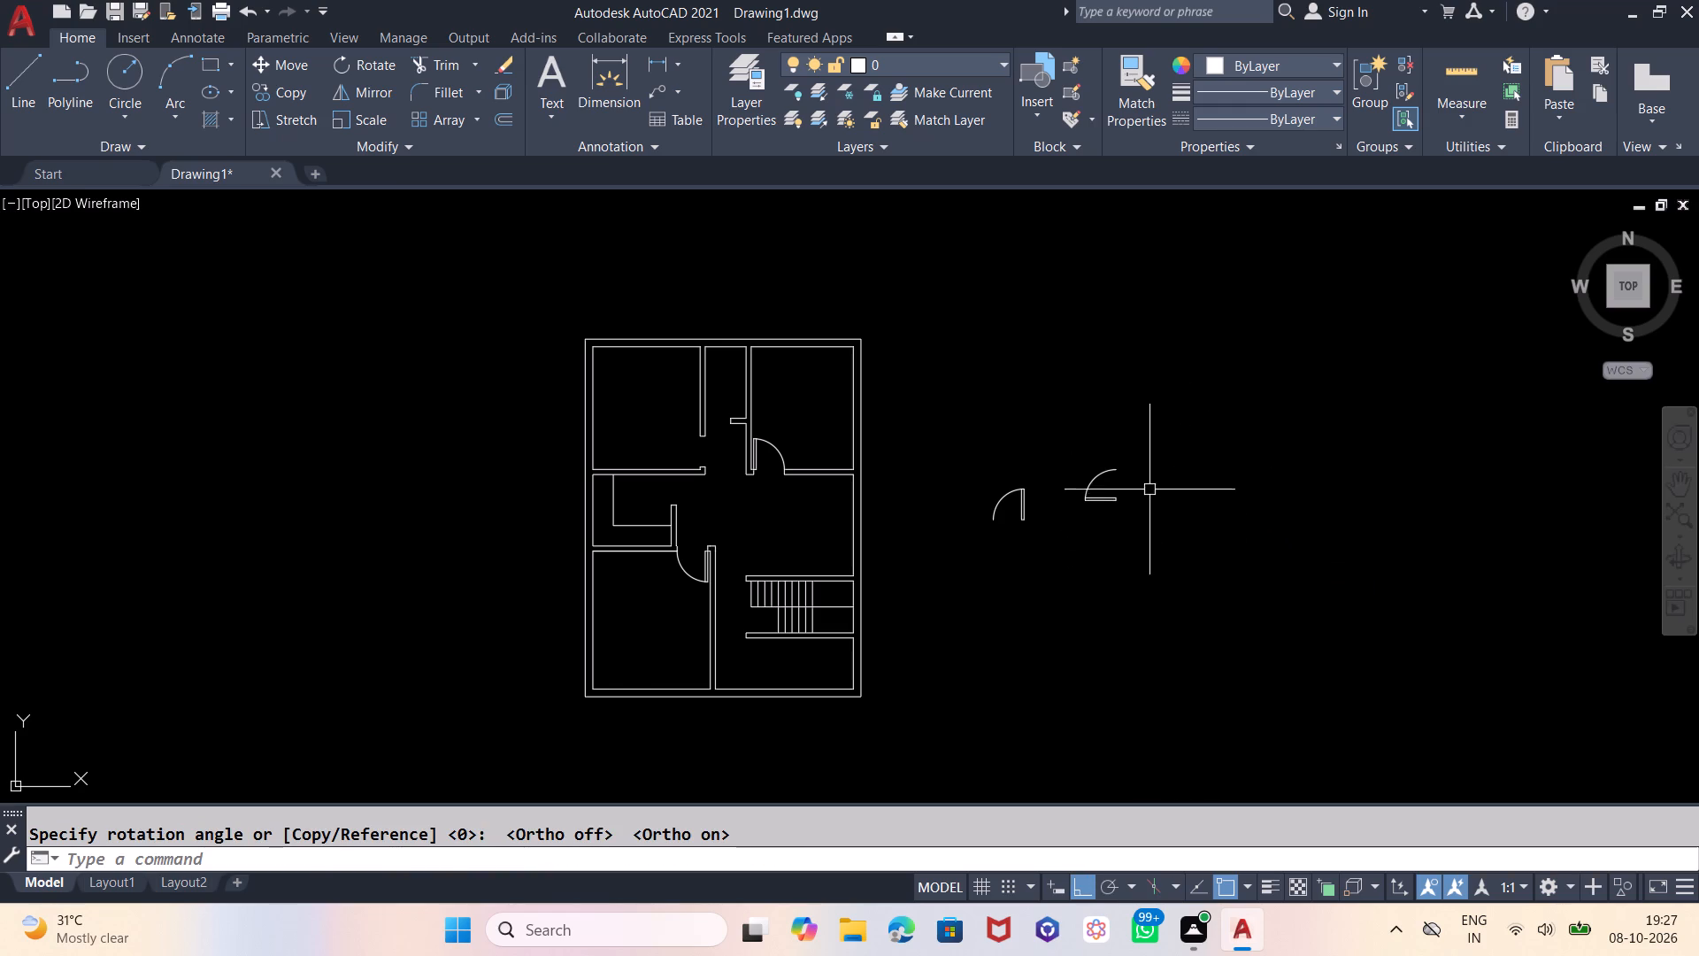
Move the rotated door from its leaf's lower-right corner to the upper-left corner of the wall stub at the upper-left room's opening.
{"action": "left_click", "coordinate": [1137, 459]}
{"action": "left_click", "coordinate": [1080, 533]}
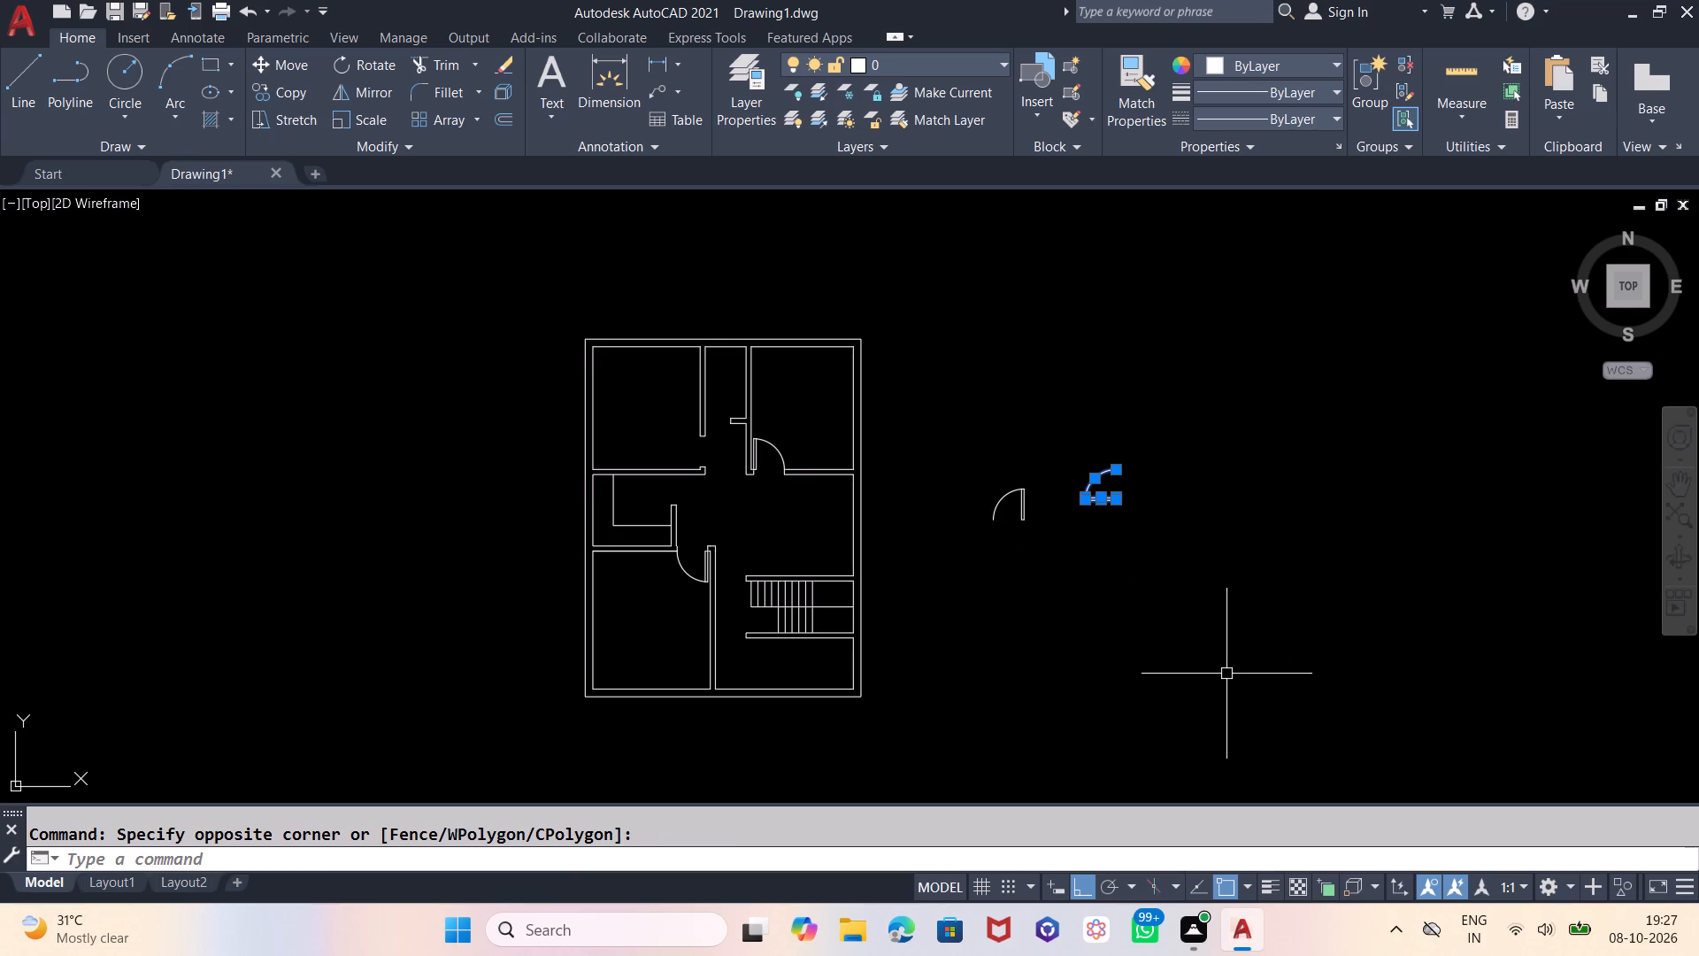
{"action": "key", "text": "m"}
{"action": "key", "text": "Return"}
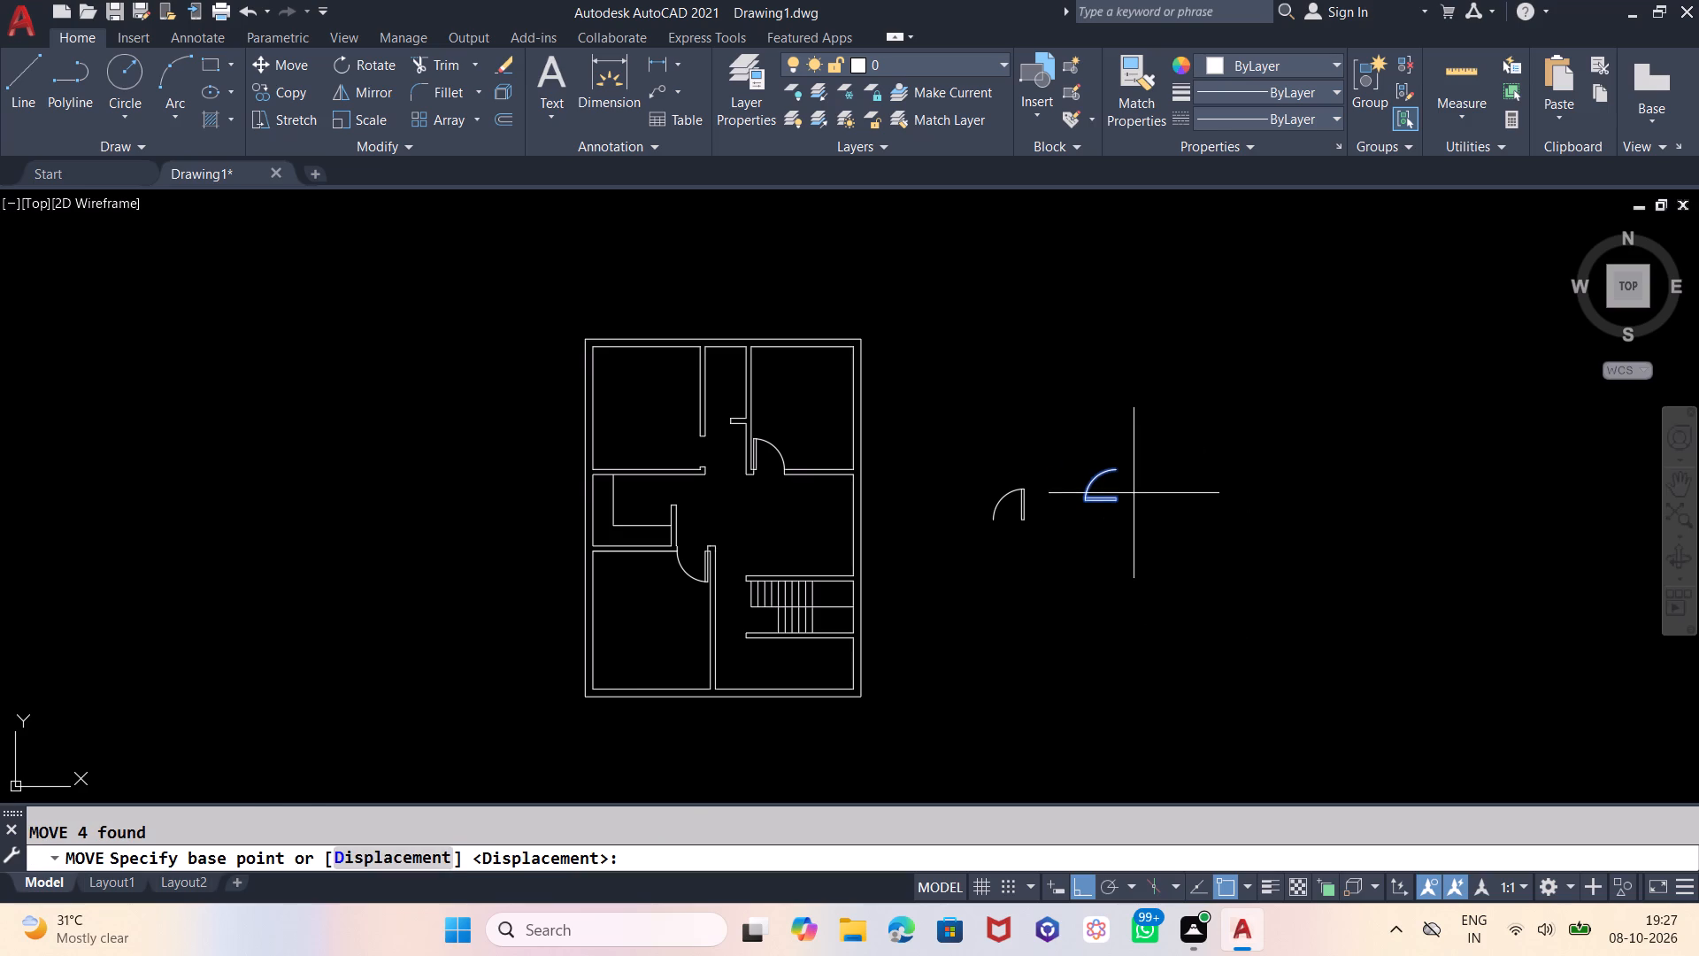
{"action": "scroll", "coordinate": [1133, 493], "scroll_direction": "up", "scroll_amount": 3}
{"action": "scroll", "coordinate": [1060, 521], "scroll_direction": "up", "scroll_amount": 3}
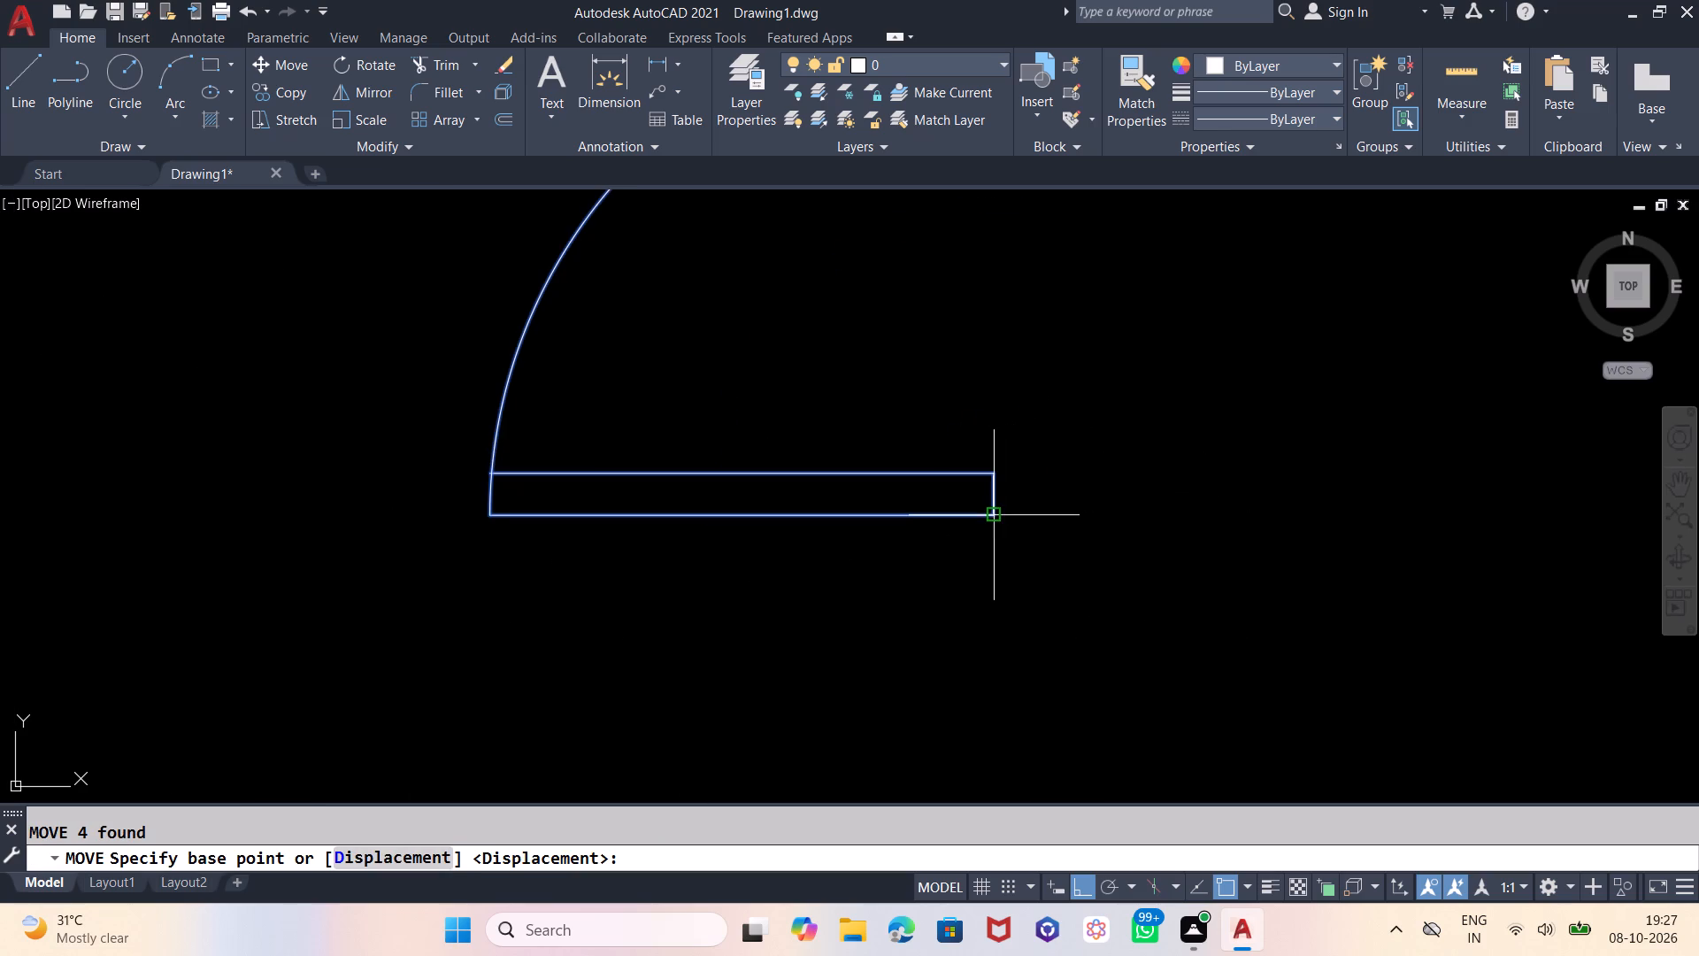
{"action": "left_click", "coordinate": [999, 515]}
{"action": "scroll", "coordinate": [1236, 616], "scroll_direction": "down", "scroll_amount": 5}
{"action": "scroll", "coordinate": [543, 505], "scroll_direction": "up", "scroll_amount": 2}
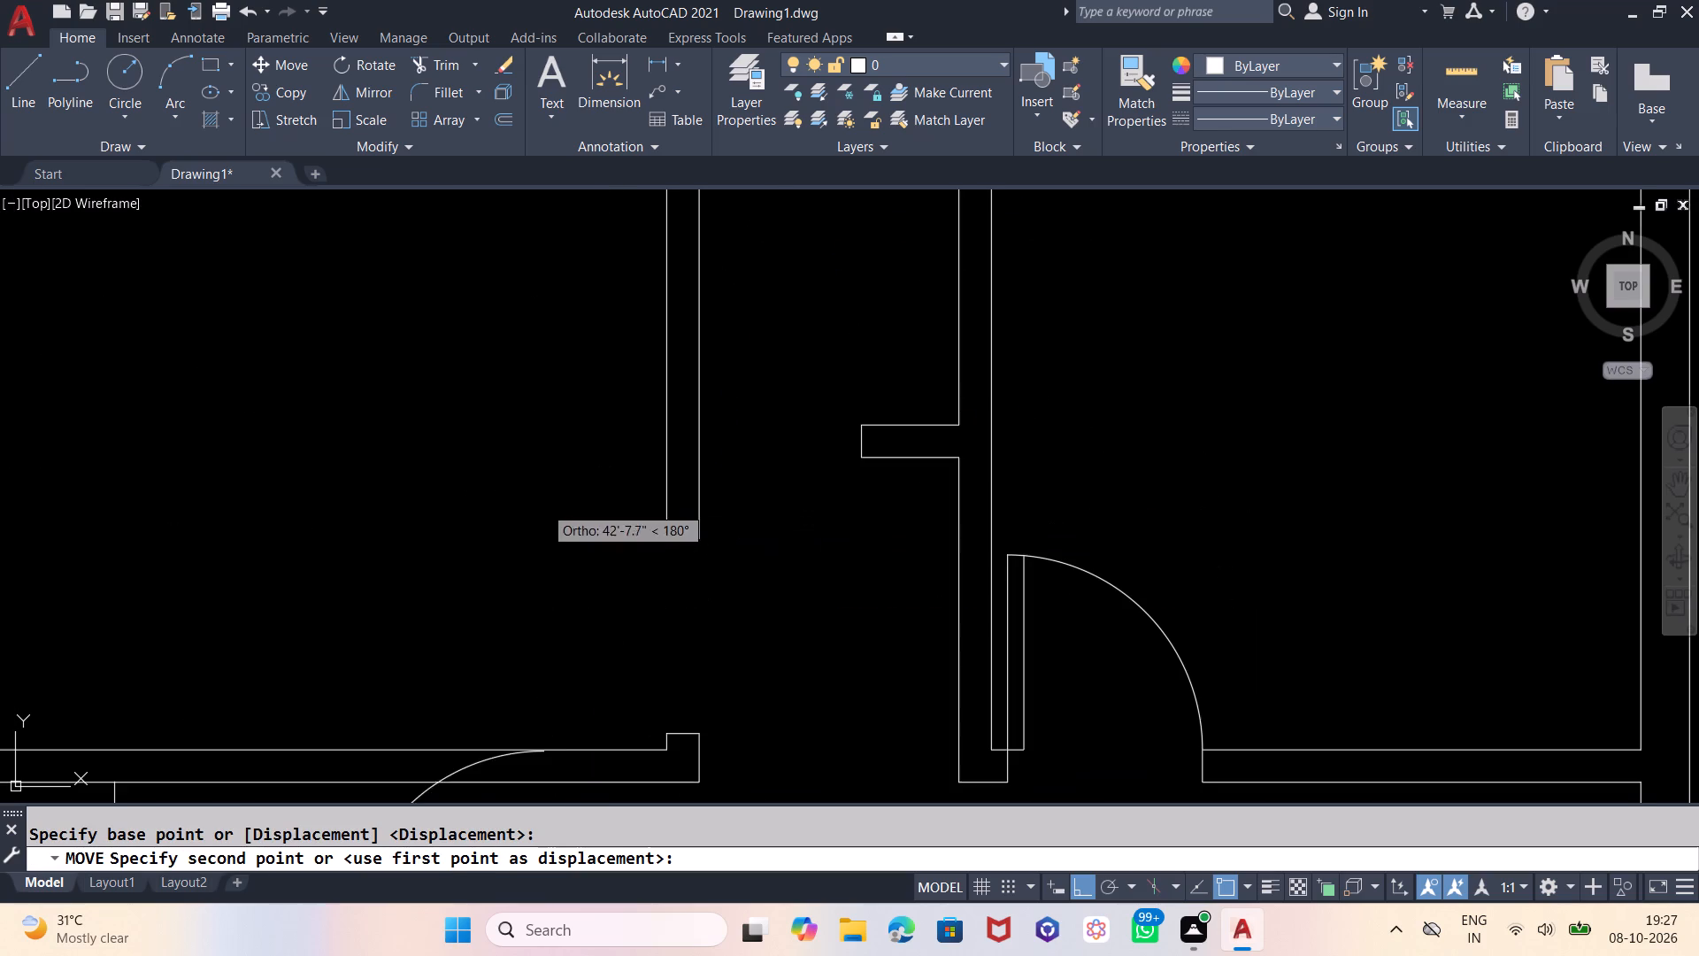
{"action": "scroll", "coordinate": [543, 505], "scroll_direction": "up", "scroll_amount": 1}
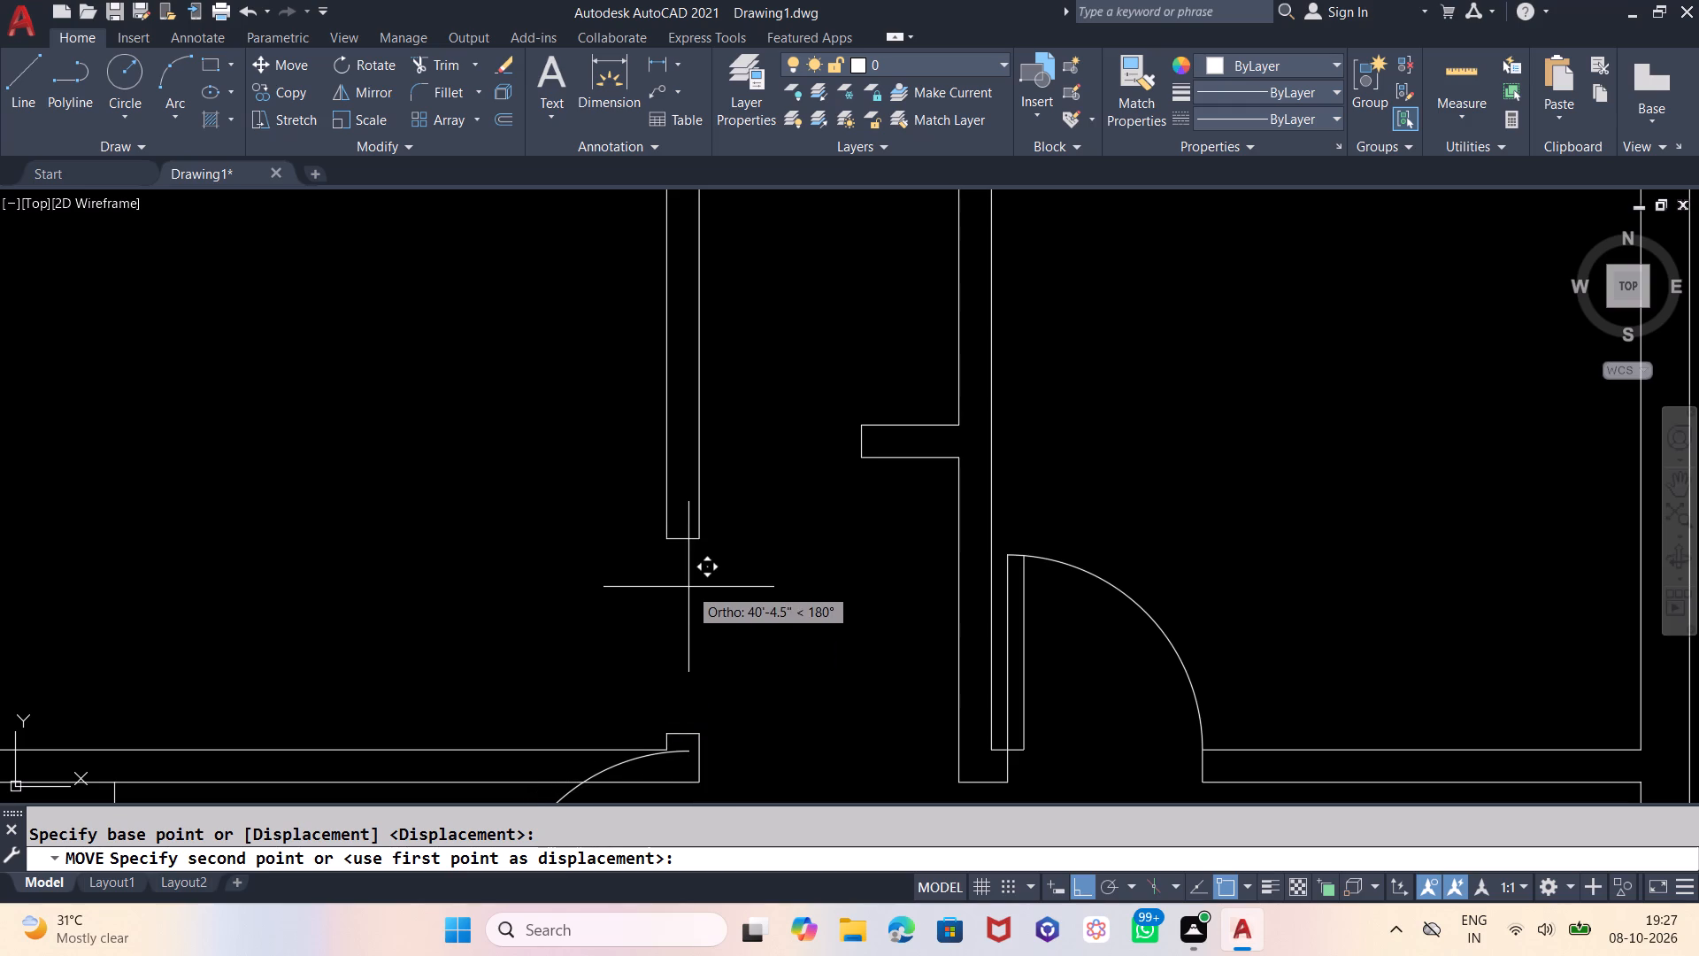
{"action": "key", "text": "F8"}
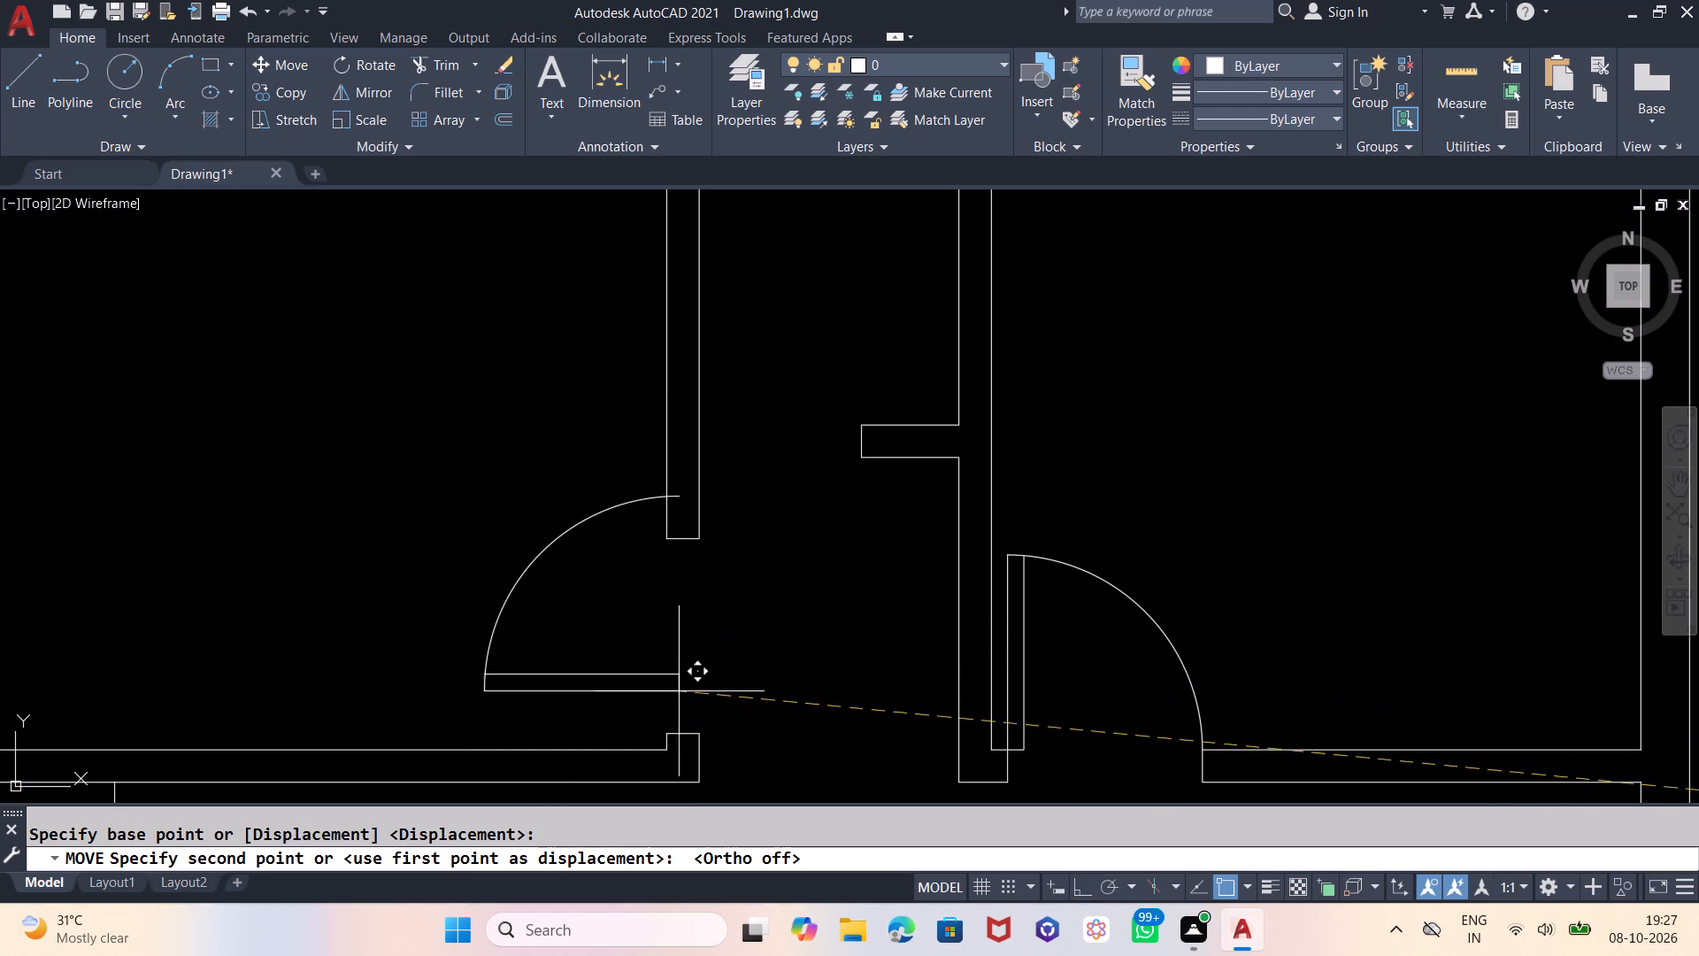
{"action": "left_click", "coordinate": [660, 735]}
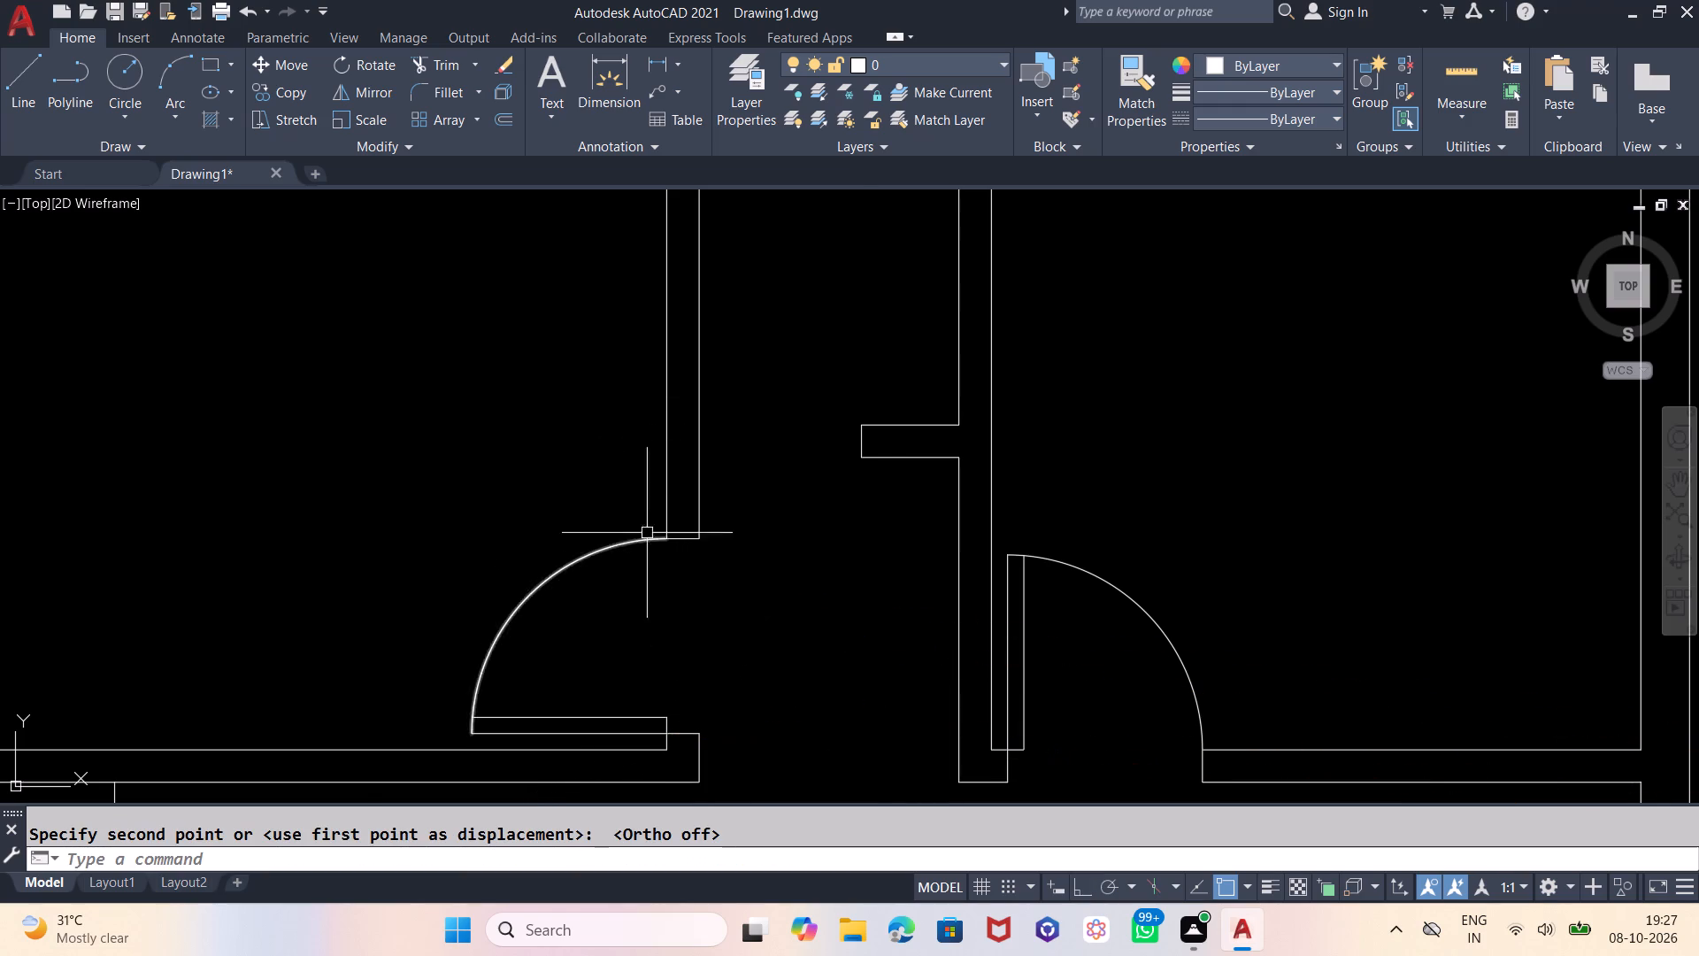
Delete the leftover spare door beside the floor plan.
{"action": "scroll", "coordinate": [644, 520], "scroll_direction": "down", "scroll_amount": 4}
{"action": "scroll", "coordinate": [639, 572], "scroll_direction": "up", "scroll_amount": 2}
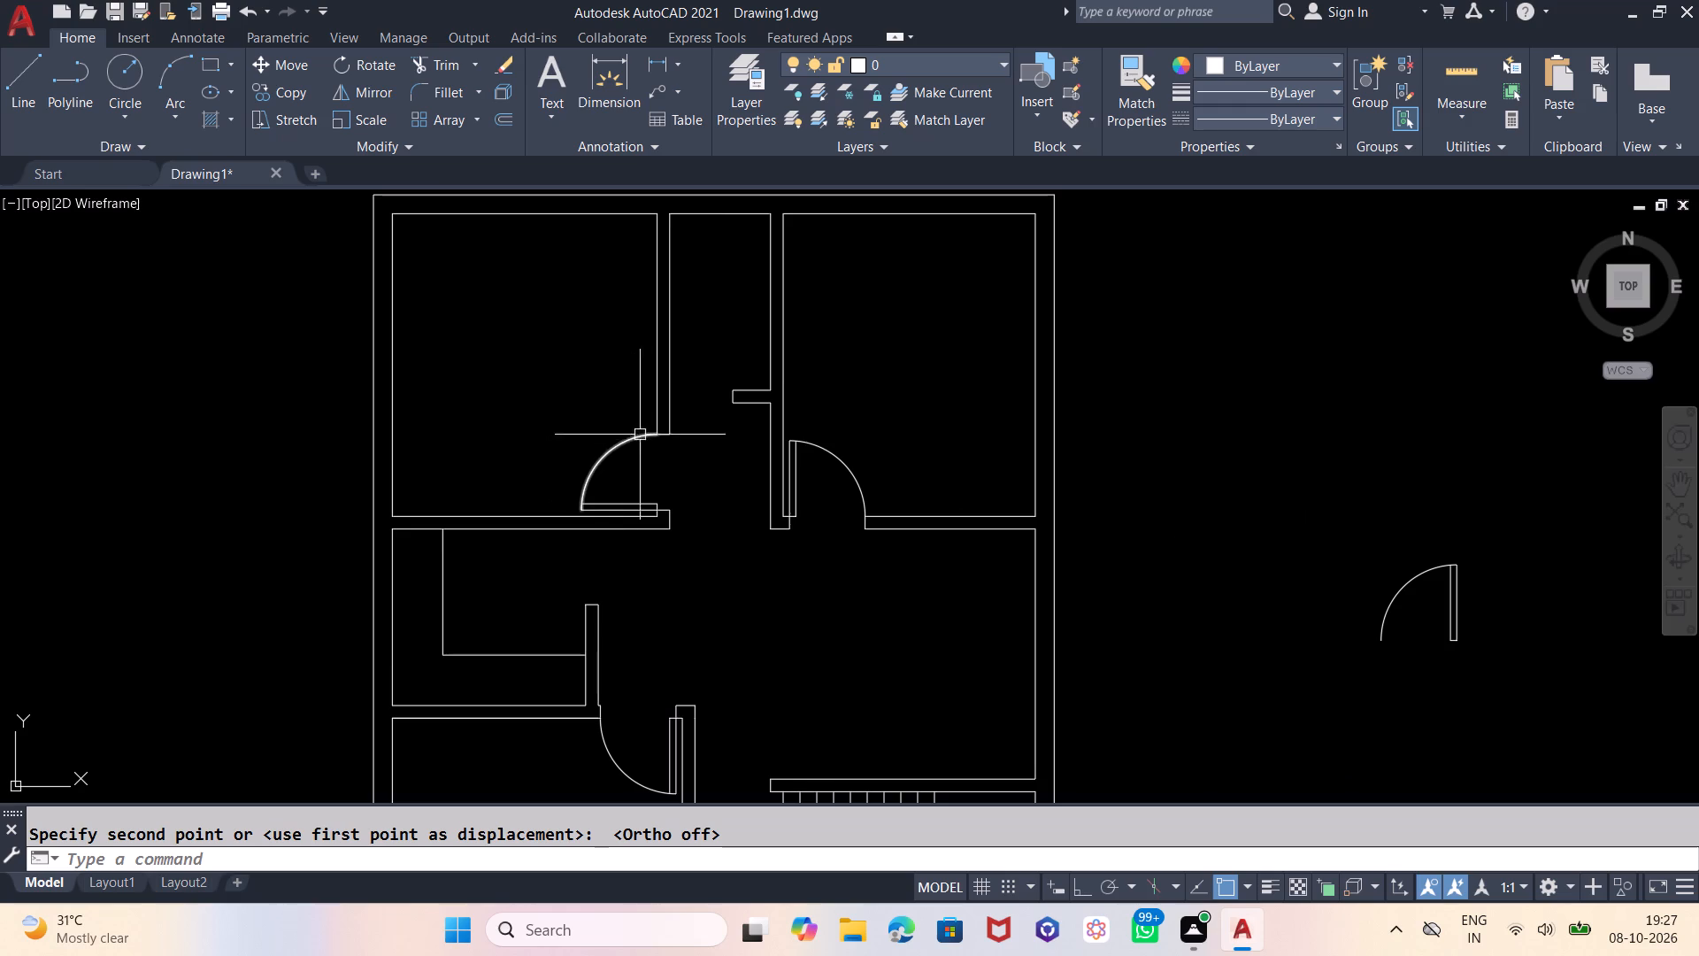
{"action": "scroll", "coordinate": [653, 422], "scroll_direction": "down", "scroll_amount": 1}
{"action": "scroll", "coordinate": [727, 452], "scroll_direction": "down", "scroll_amount": 1}
{"action": "scroll", "coordinate": [714, 502], "scroll_direction": "up", "scroll_amount": 1}
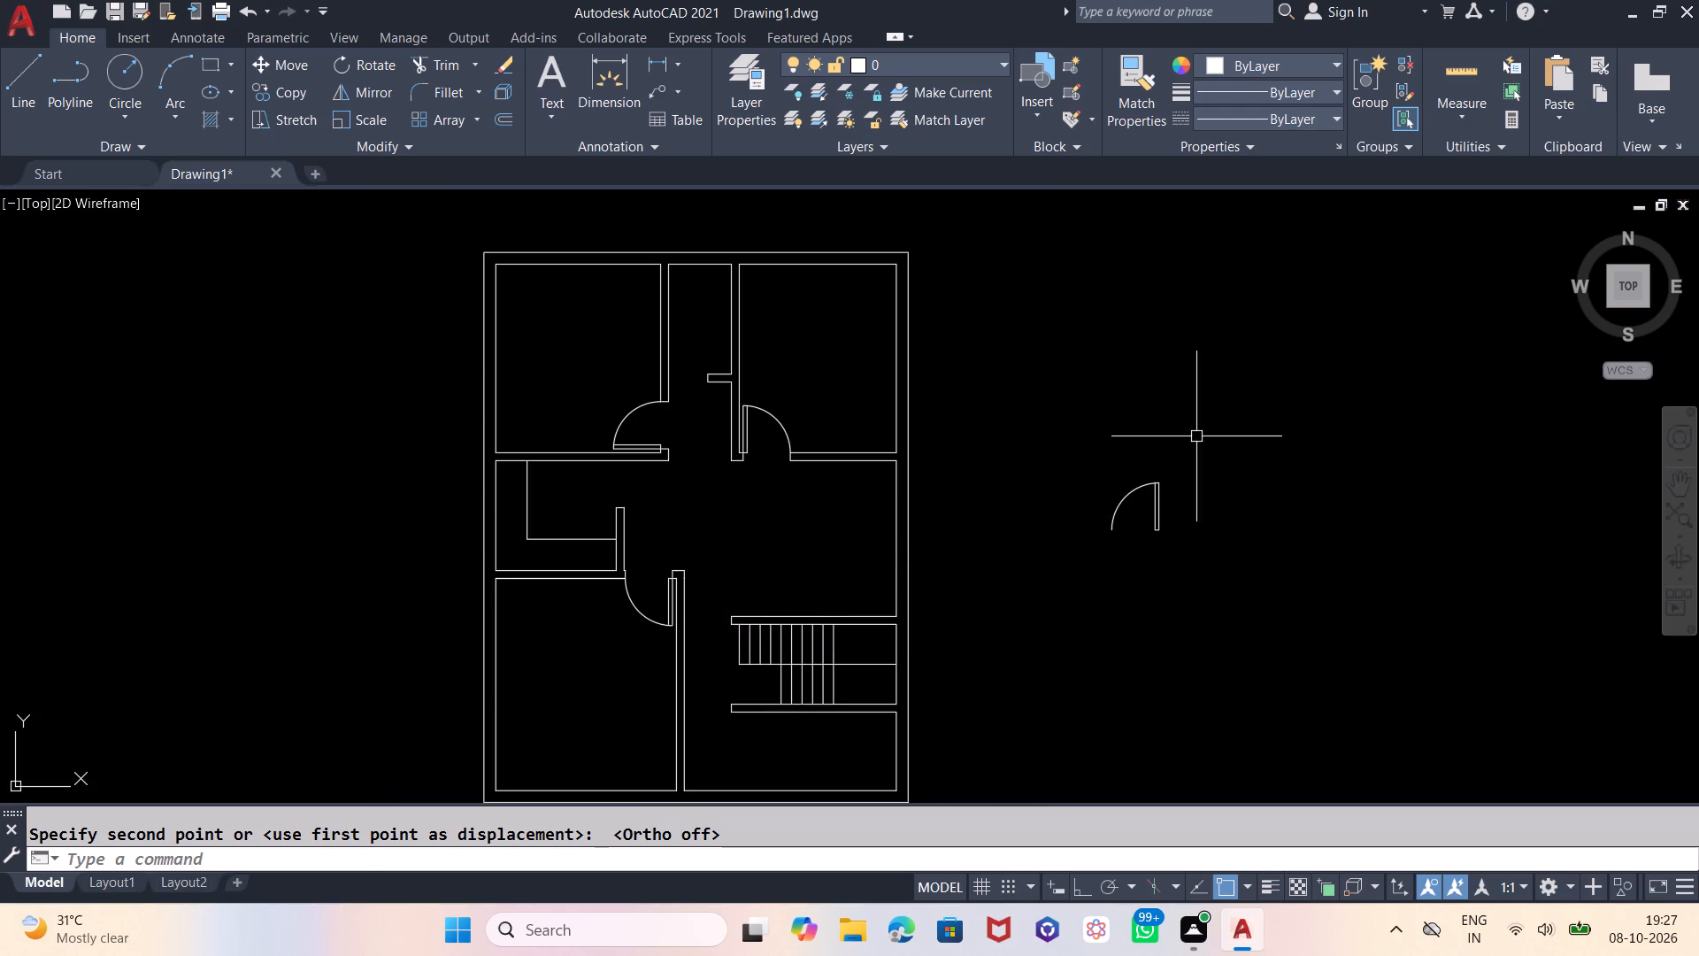
{"action": "left_click_drag", "start_coordinate": [1196, 436], "coordinate": [1177, 459]}
{"action": "left_click", "coordinate": [1078, 617]}
{"action": "key", "text": "Delete"}
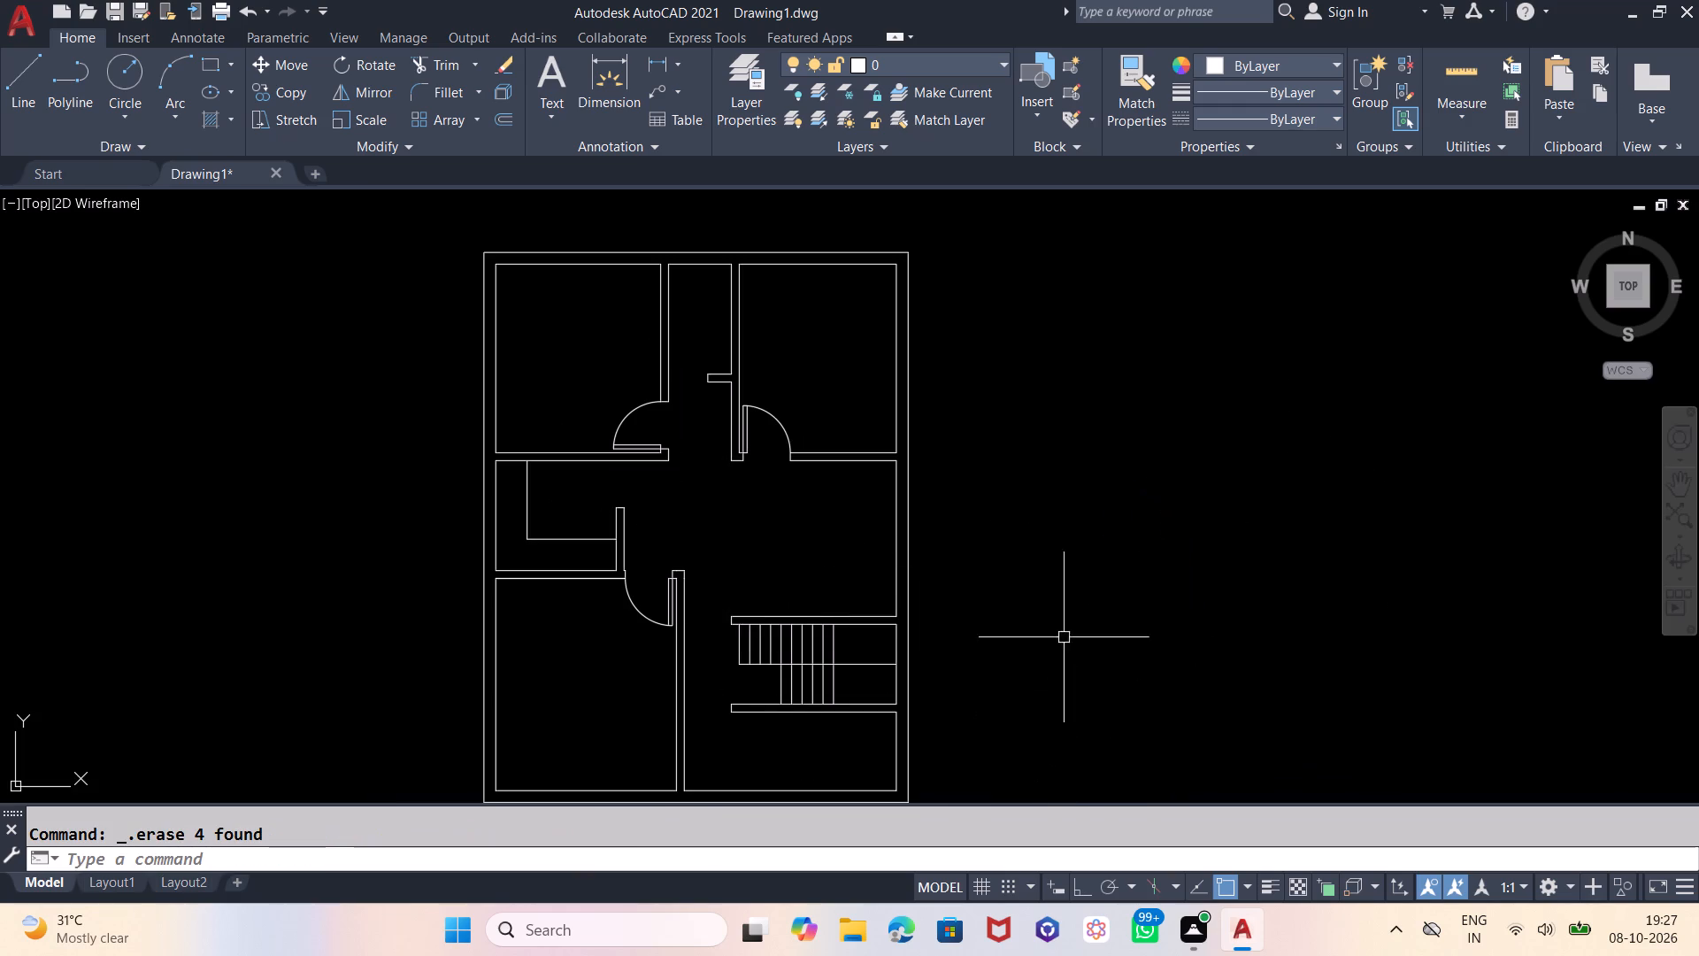
Draw an L beside the plan with a 30" vertical line down and a 30" horizontal line to the right.
{"action": "left_click", "coordinate": [10, 75]}
{"action": "key", "text": "F8"}
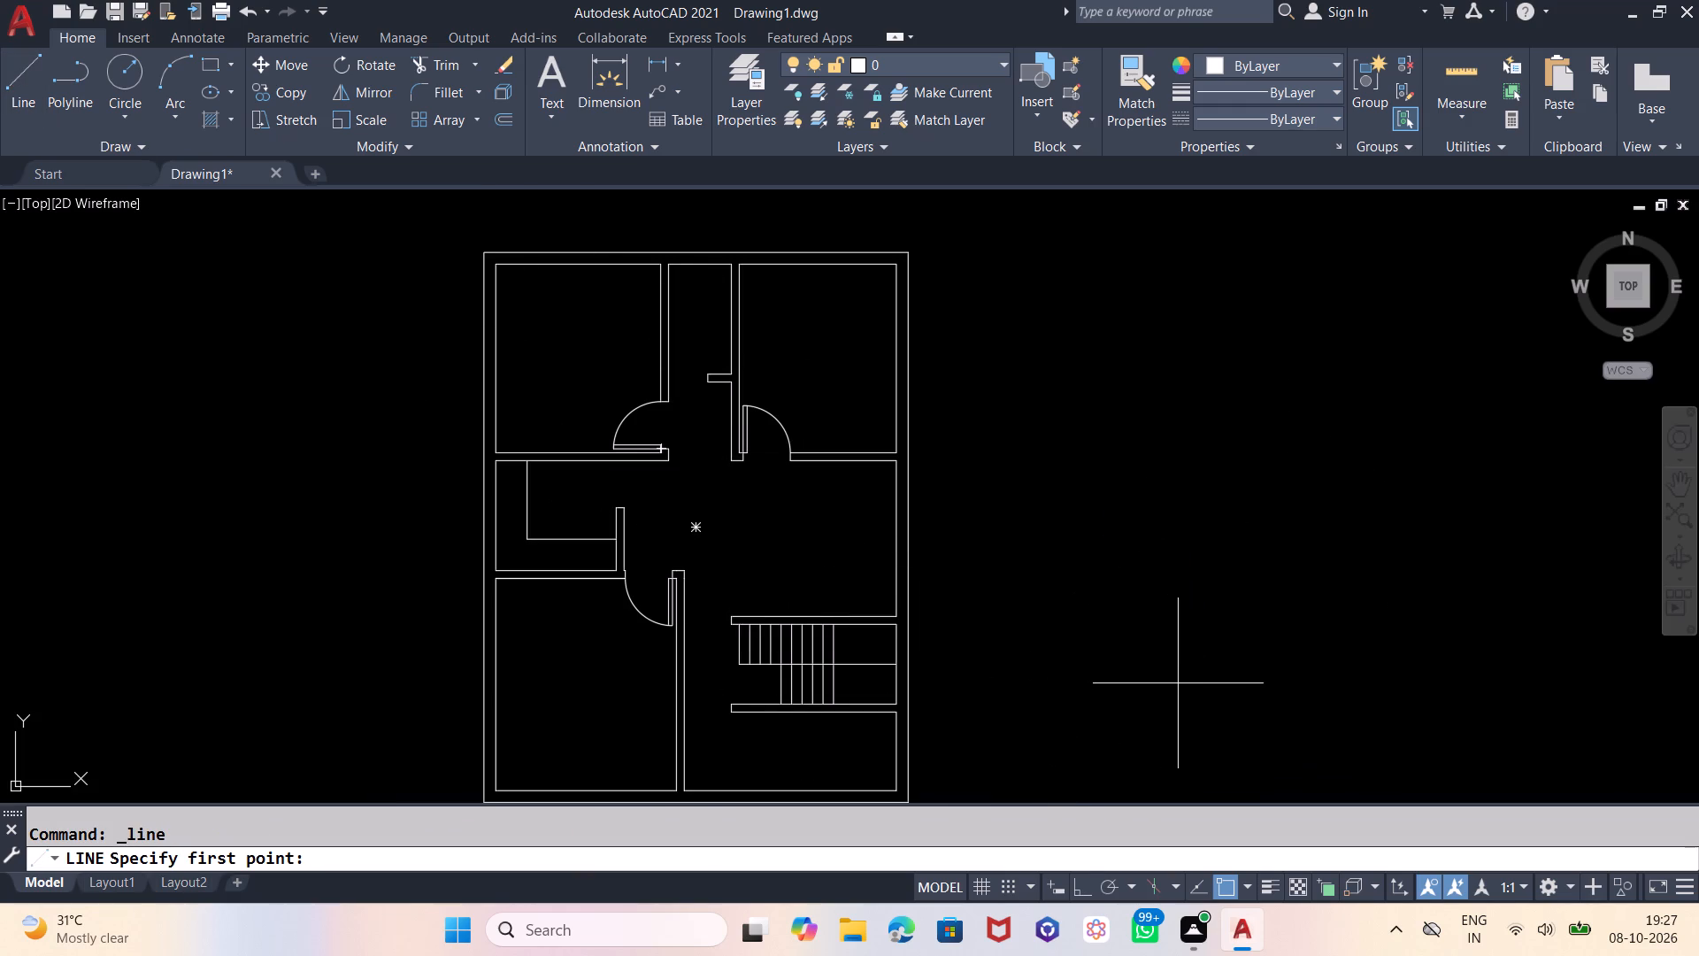
{"action": "left_click", "coordinate": [1045, 482]}
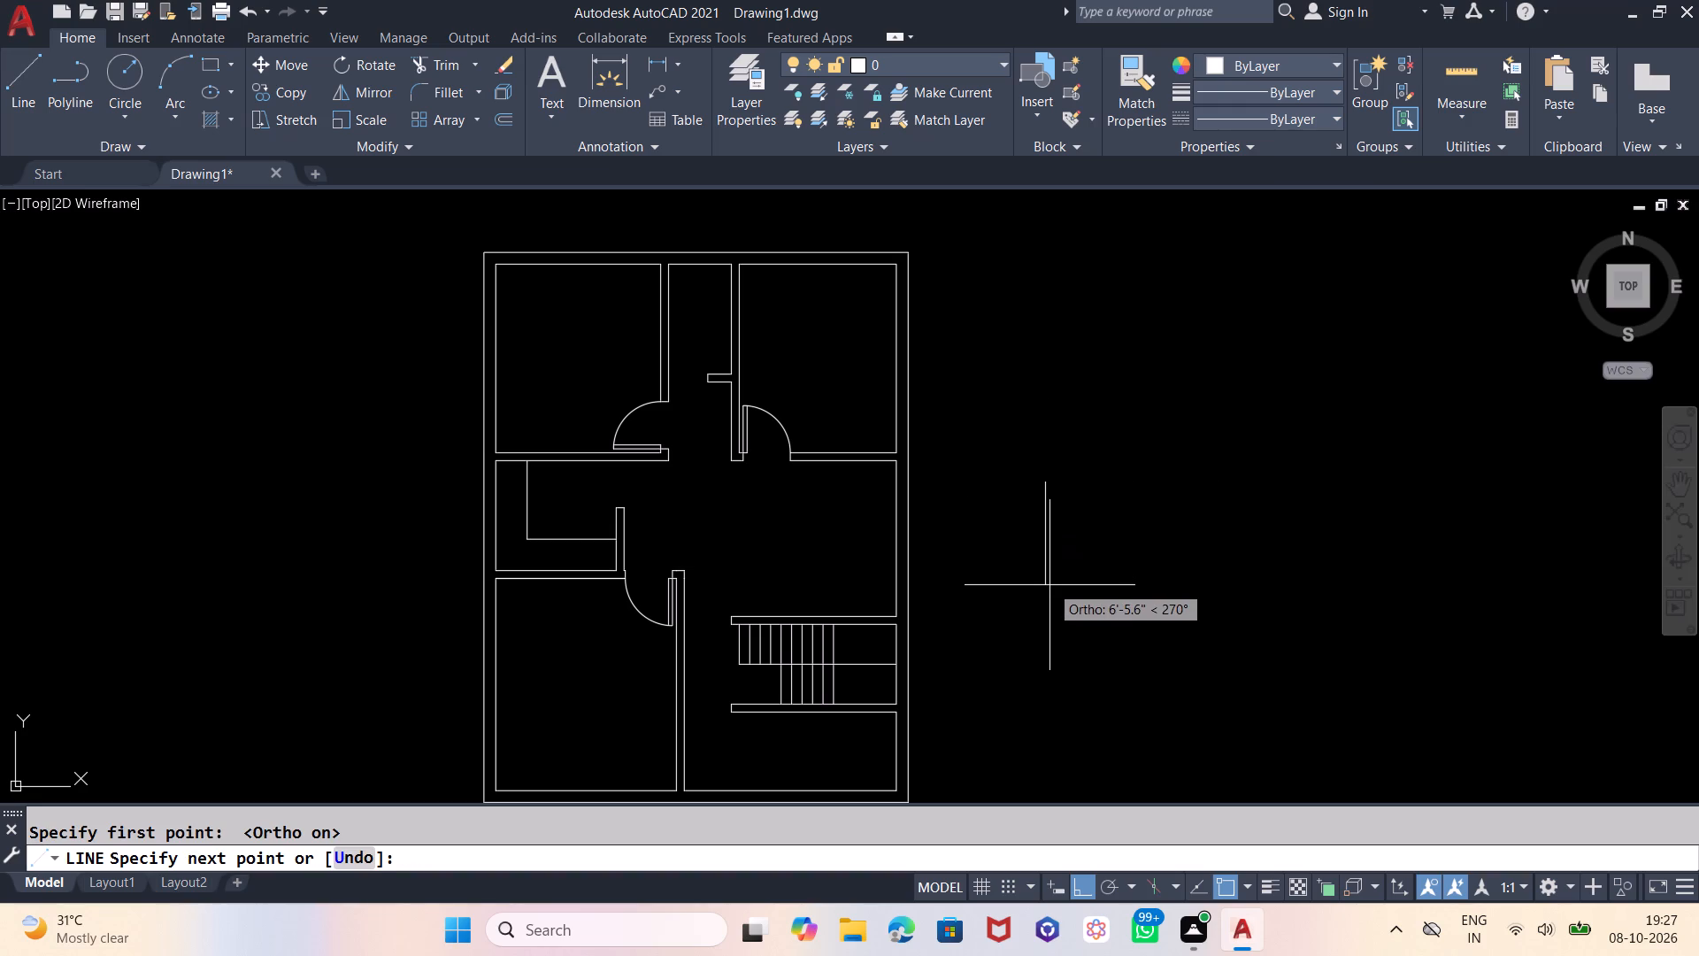
{"action": "type", "text": "30"}
{"action": "key", "text": "Return"}
{"action": "type", "text": "30"}
{"action": "key", "text": "Return"}
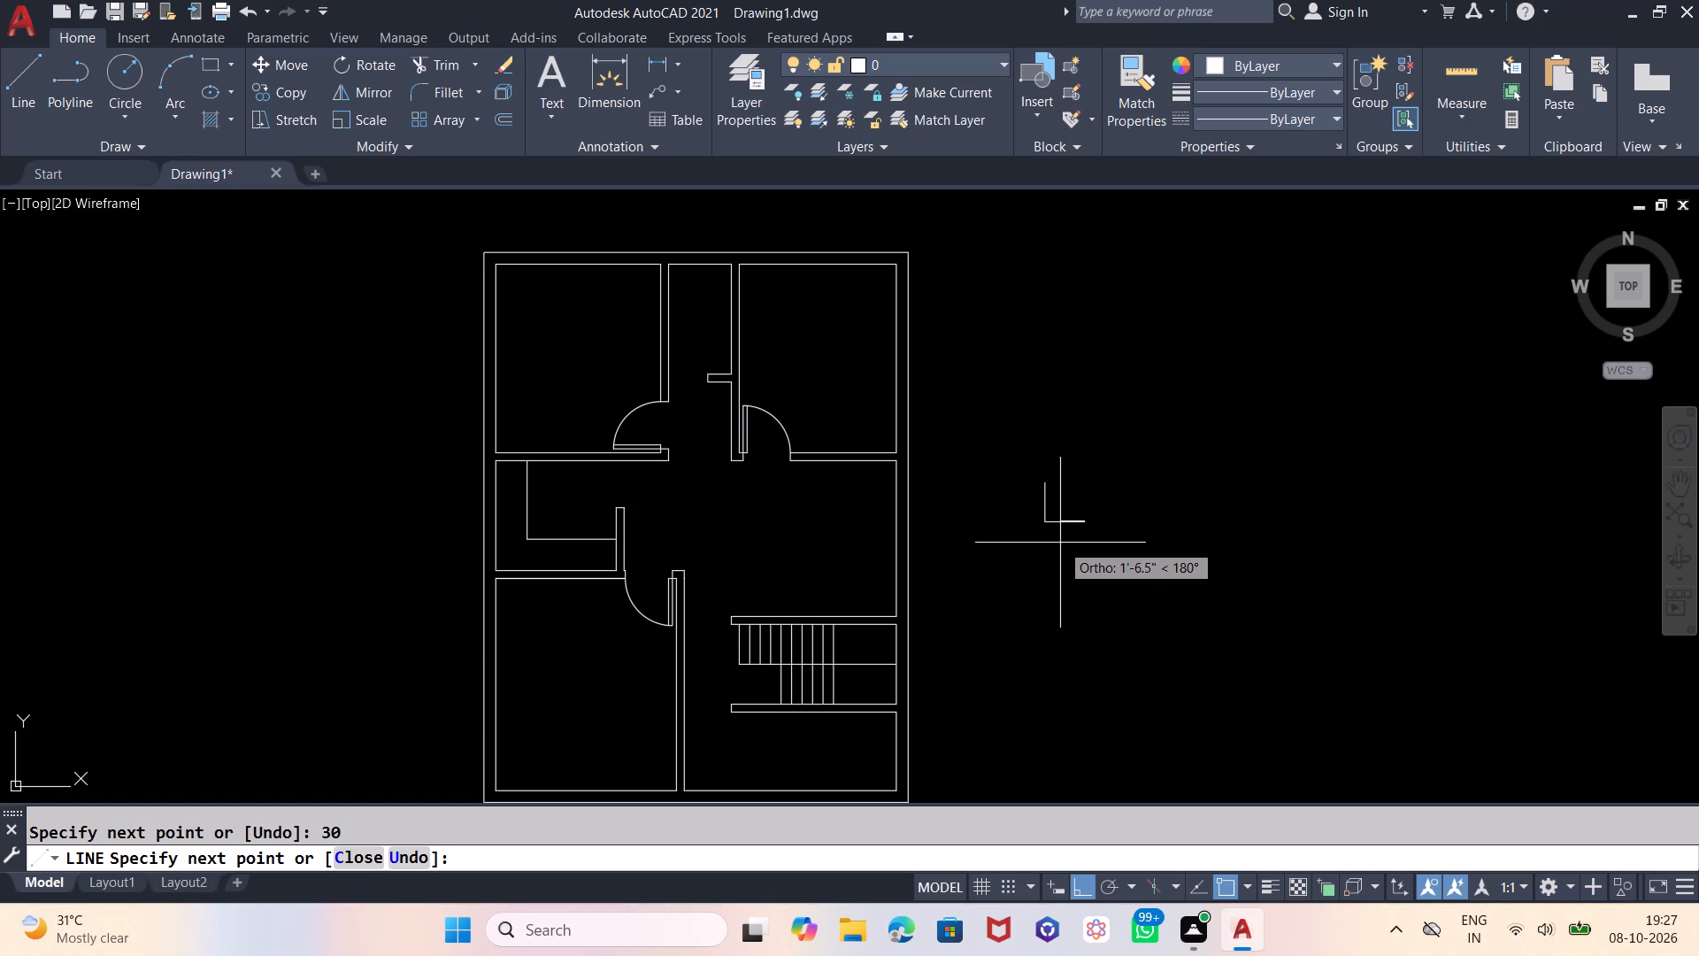
{"action": "key", "text": "Escape"}
Offset the L's vertical line 3" to its inner side to form the new door's leaf.
{"action": "scroll", "coordinate": [1063, 519], "scroll_direction": "up", "scroll_amount": 2}
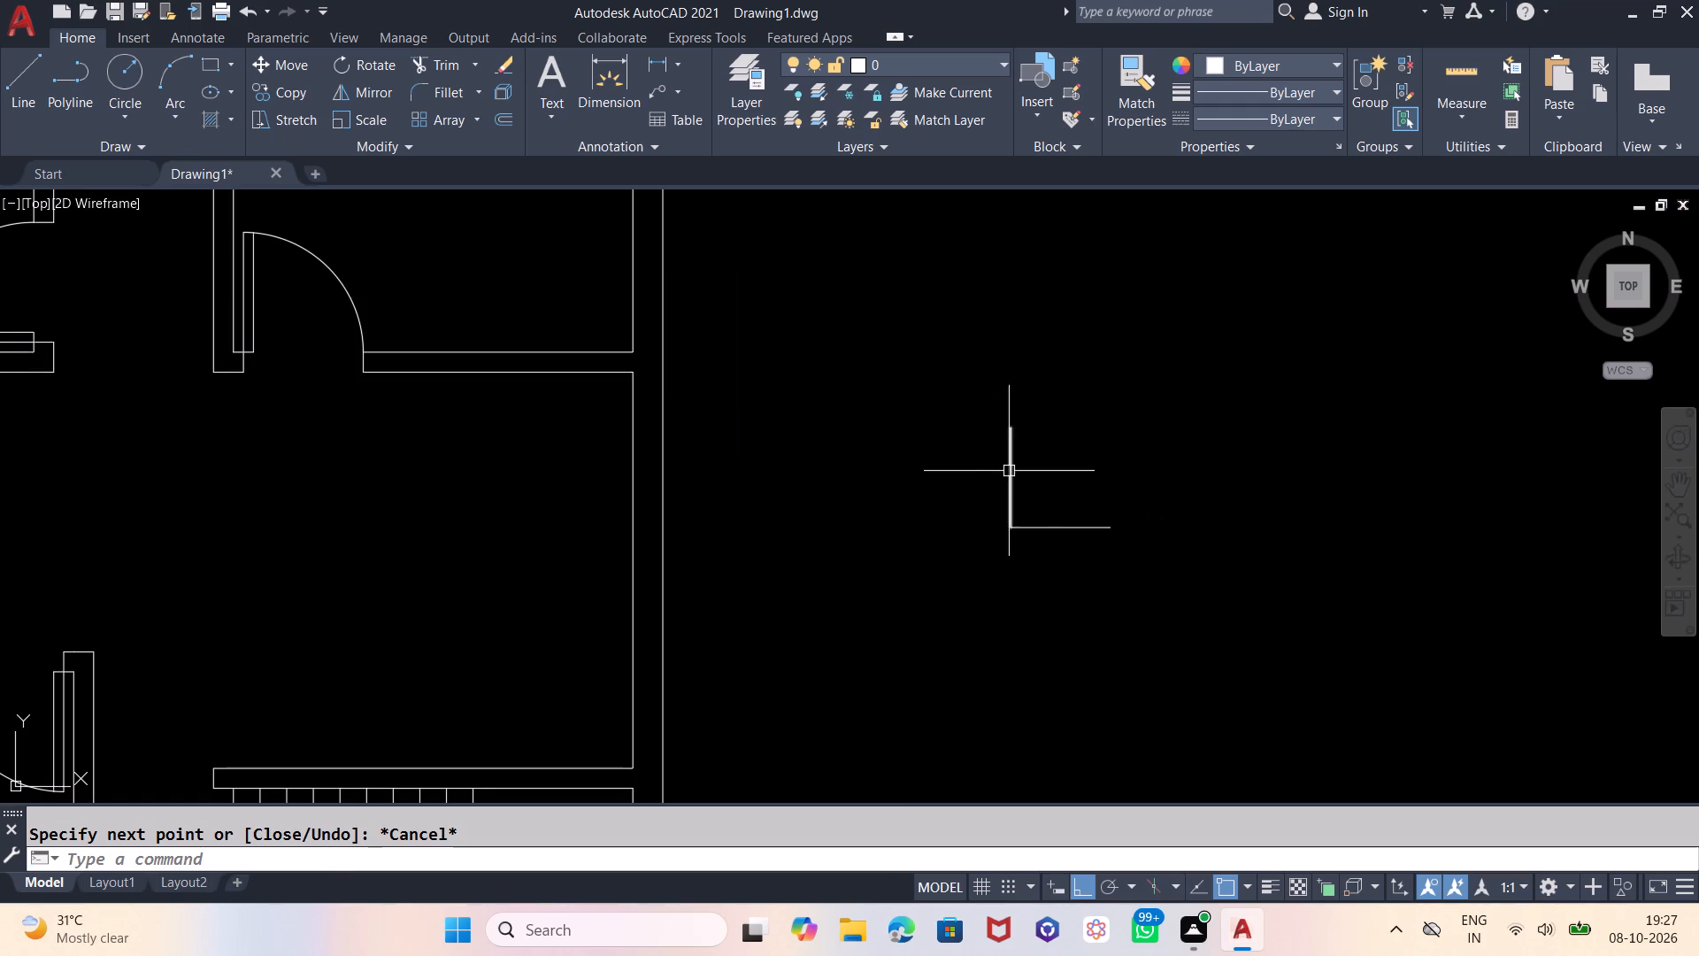
{"action": "key", "text": "o"}
{"action": "key", "text": "Return"}
{"action": "key", "text": "3"}
{"action": "key", "text": "Return"}
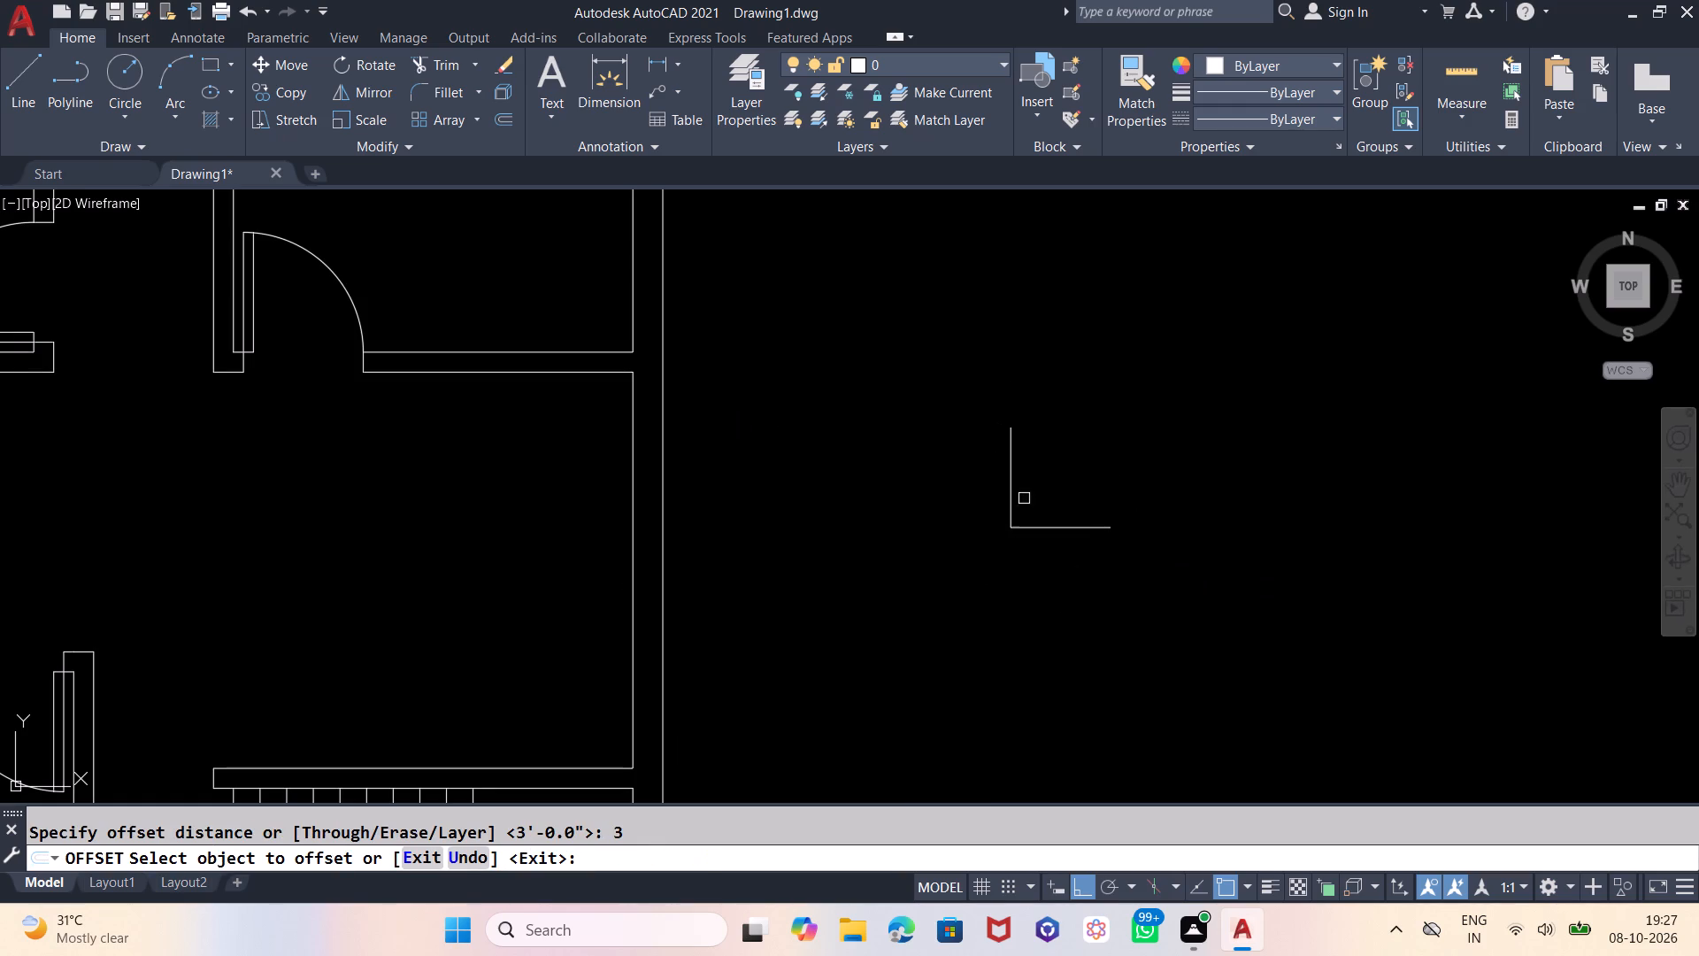
{"action": "left_click", "coordinate": [1011, 482]}
{"action": "left_click", "coordinate": [1070, 477]}
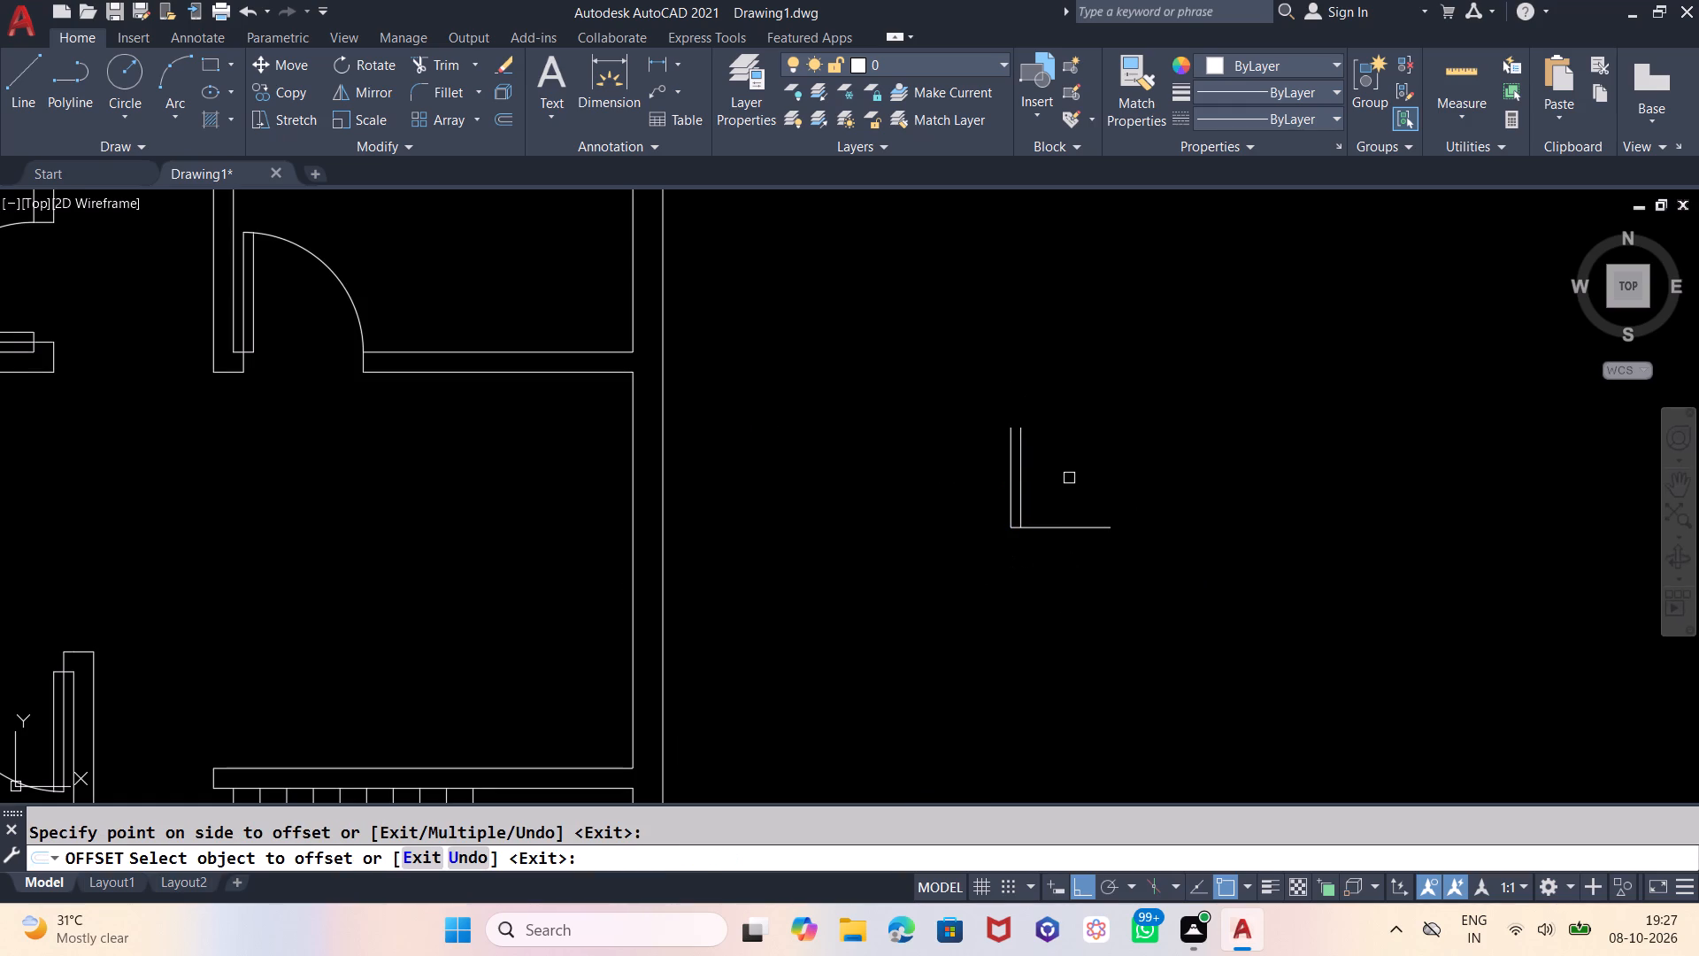
{"action": "key", "text": "Escape"}
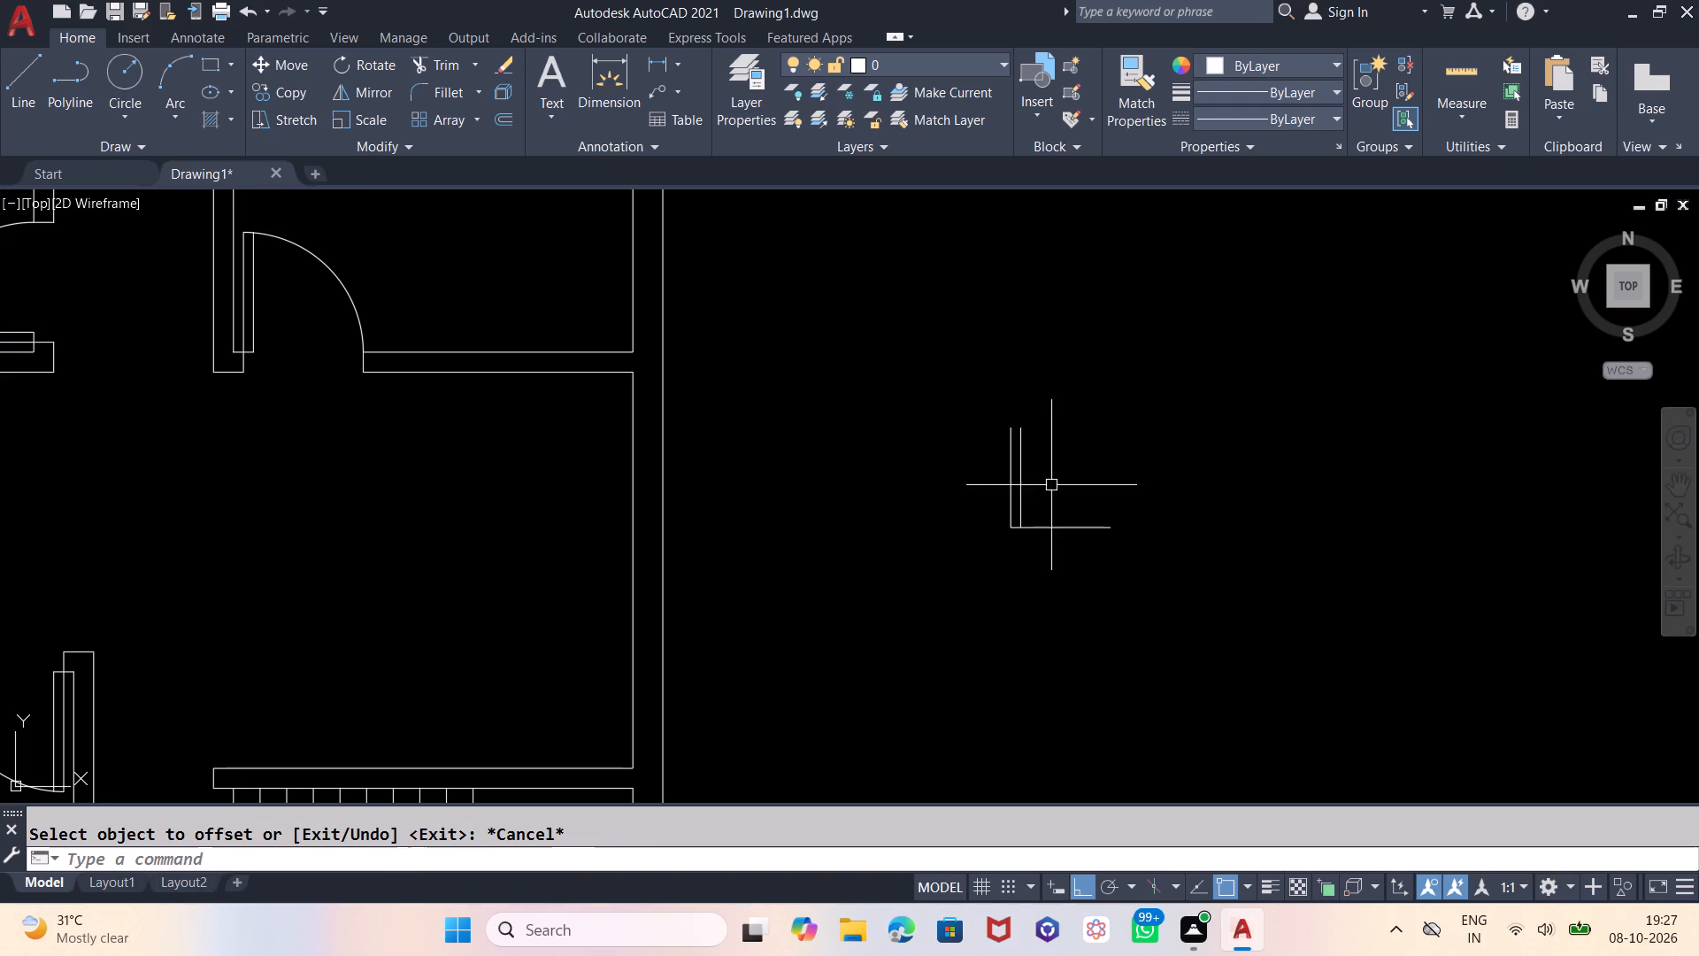
Draw the new door's swing arc from the horizontal line's free end to the outer vertical line's top, centred on the L's corner.
{"action": "key", "text": "a"}
{"action": "key", "text": "Return"}
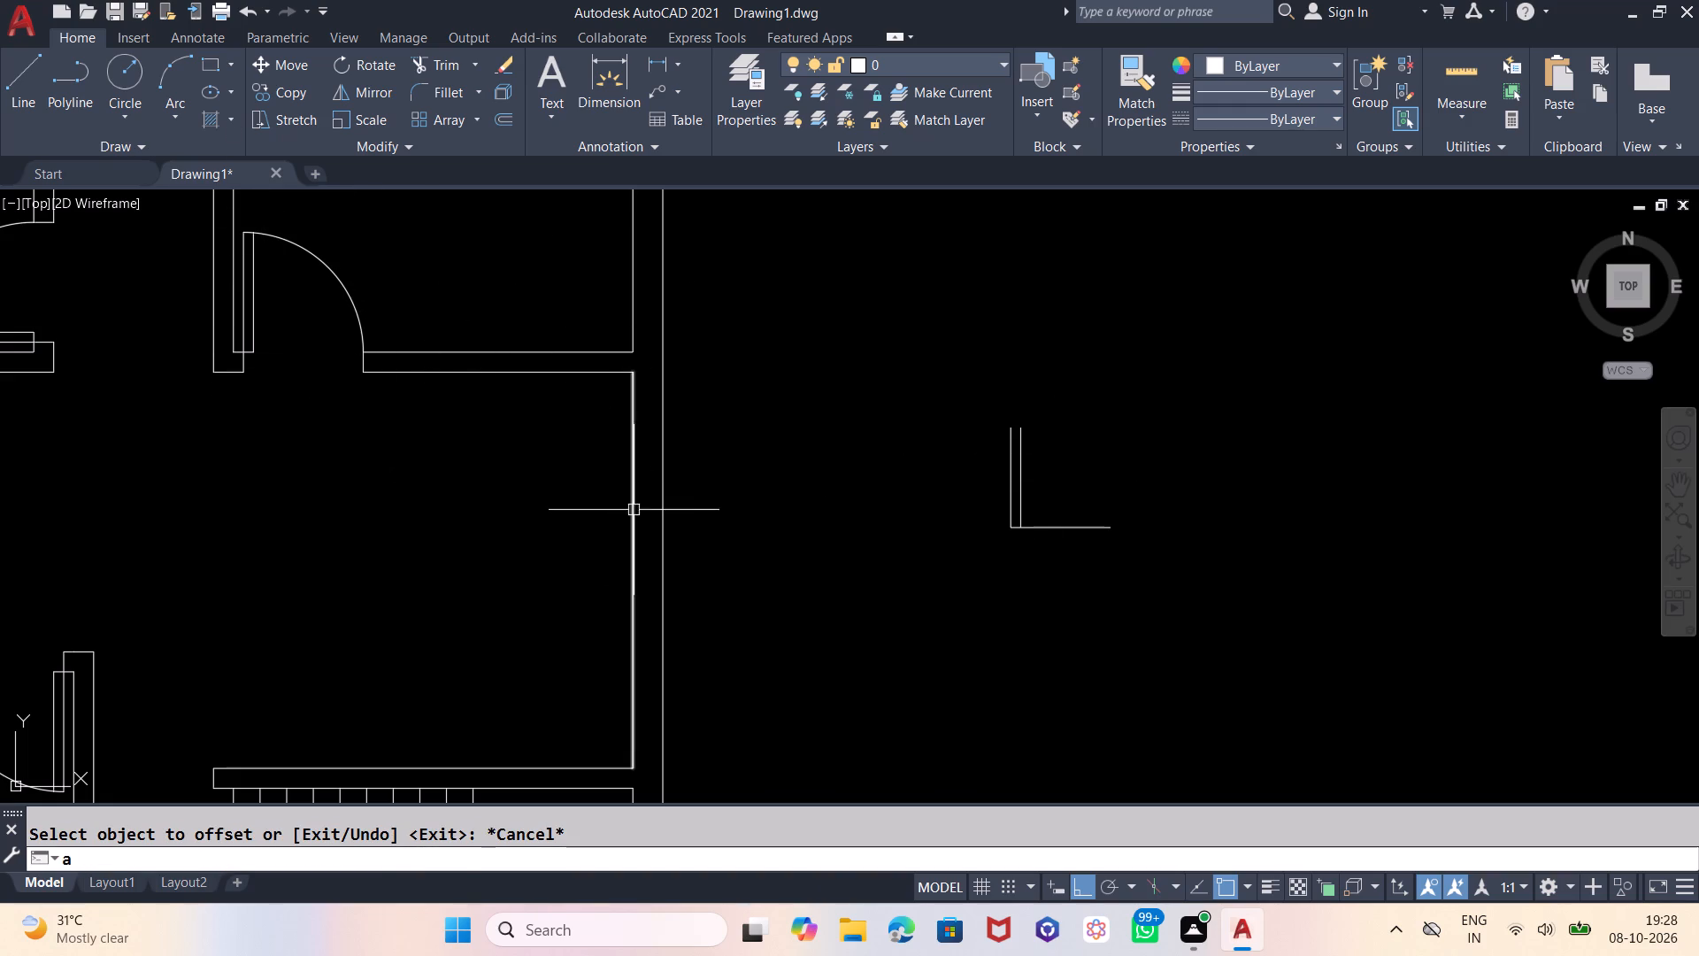
{"action": "left_click", "coordinate": [1107, 525]}
{"action": "key", "text": "e"}
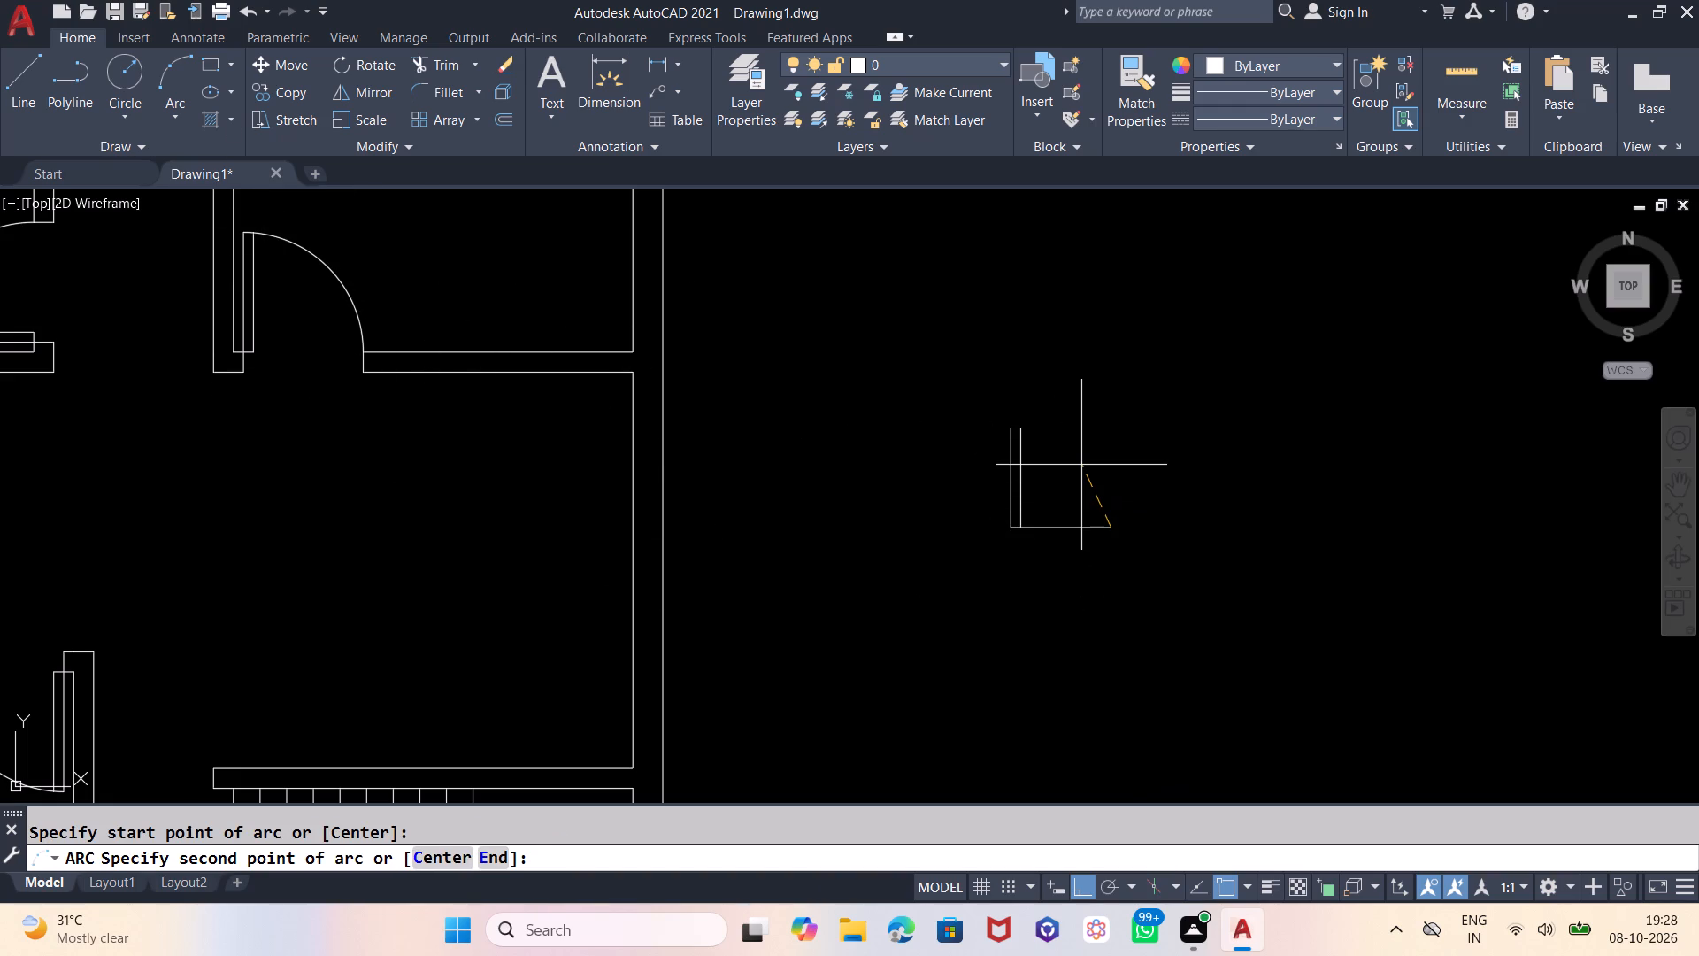
{"action": "key", "text": "Return"}
{"action": "left_click", "coordinate": [1007, 431]}
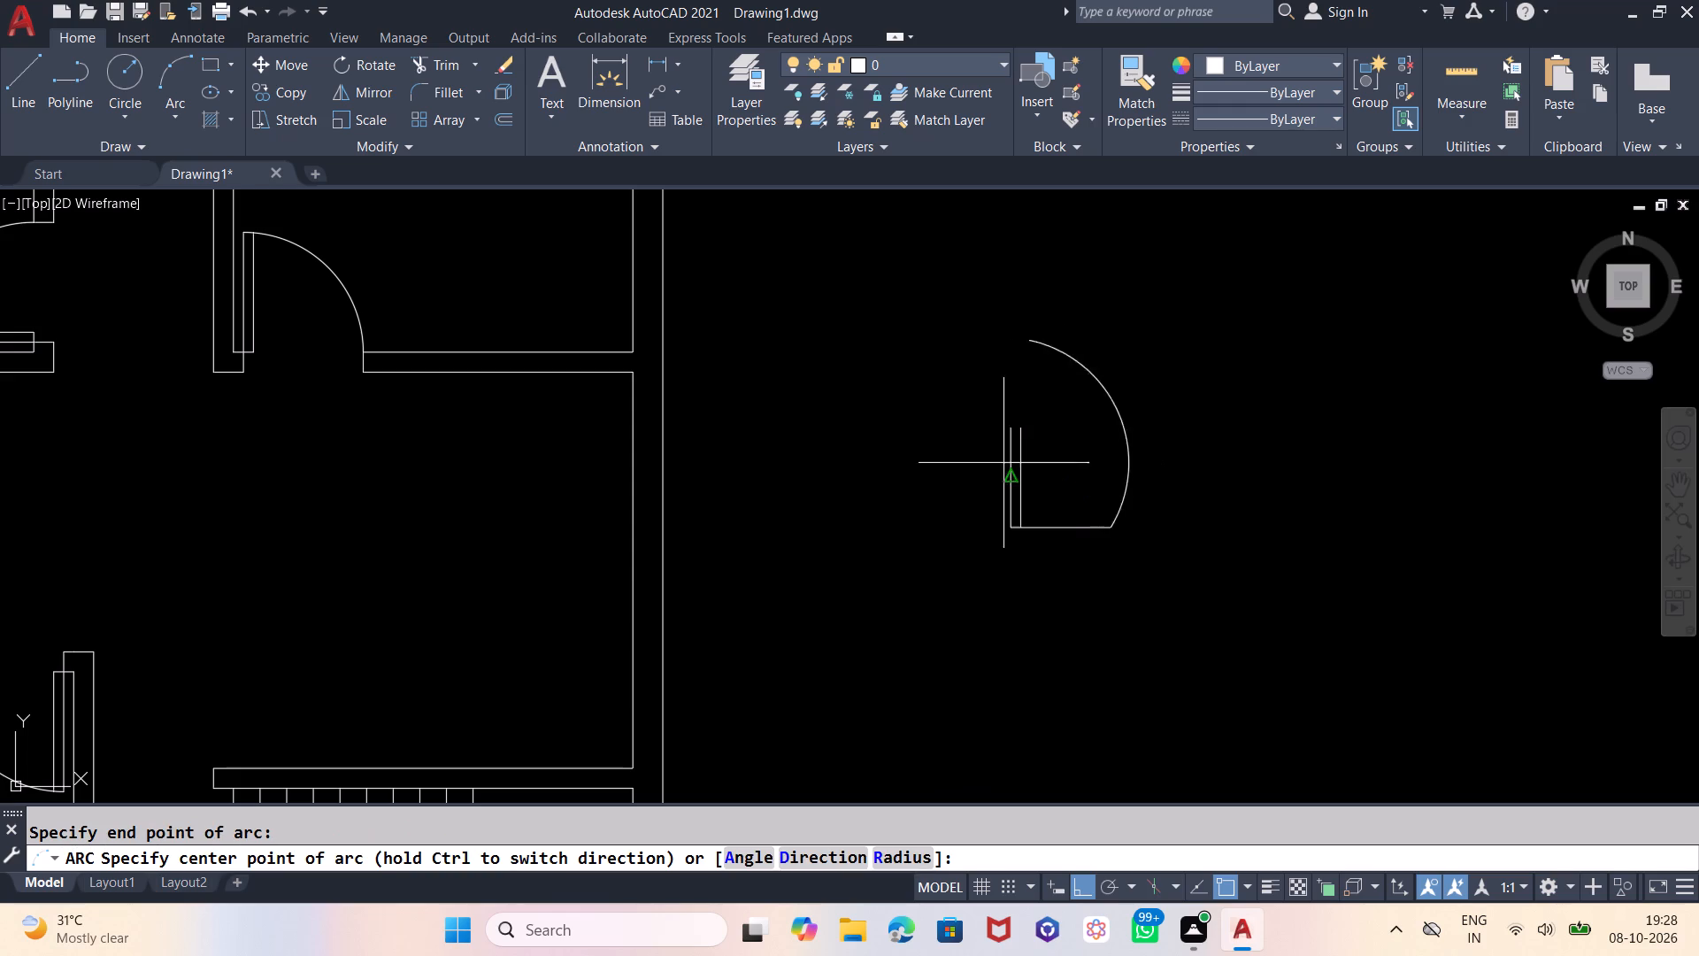
{"action": "left_click", "coordinate": [1011, 524]}
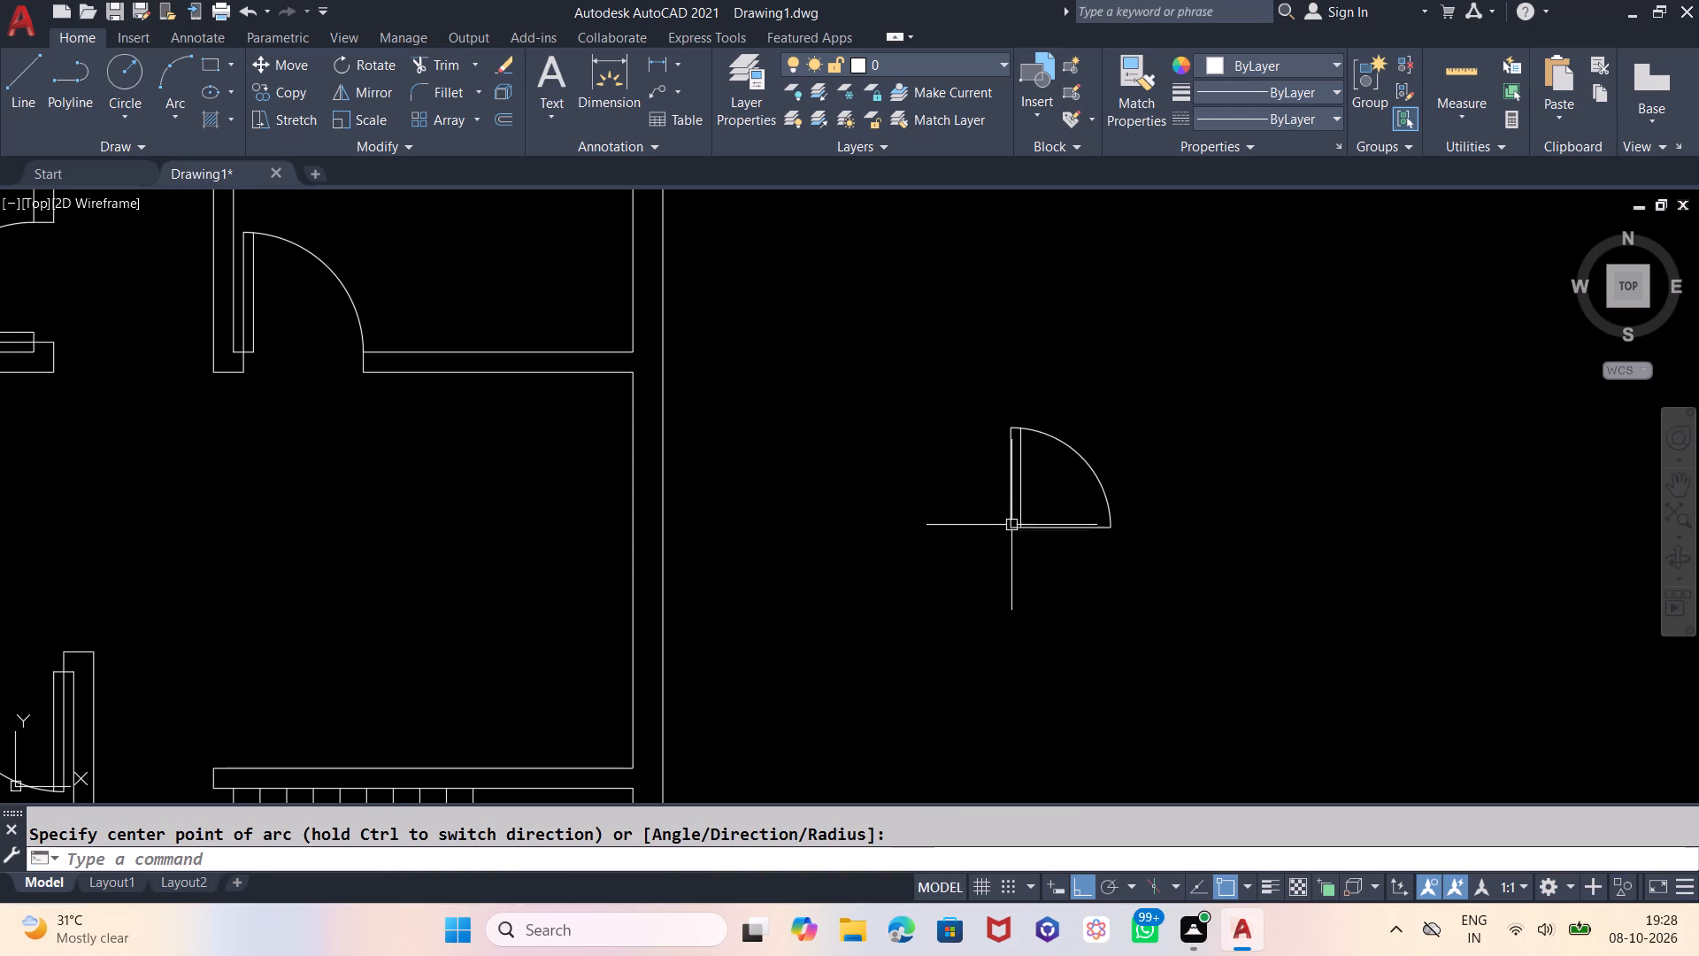
Trim away the horizontal line between the door leaf and the arc's lower end.
{"action": "type", "text": "tr"}
{"action": "key", "text": "Return"}
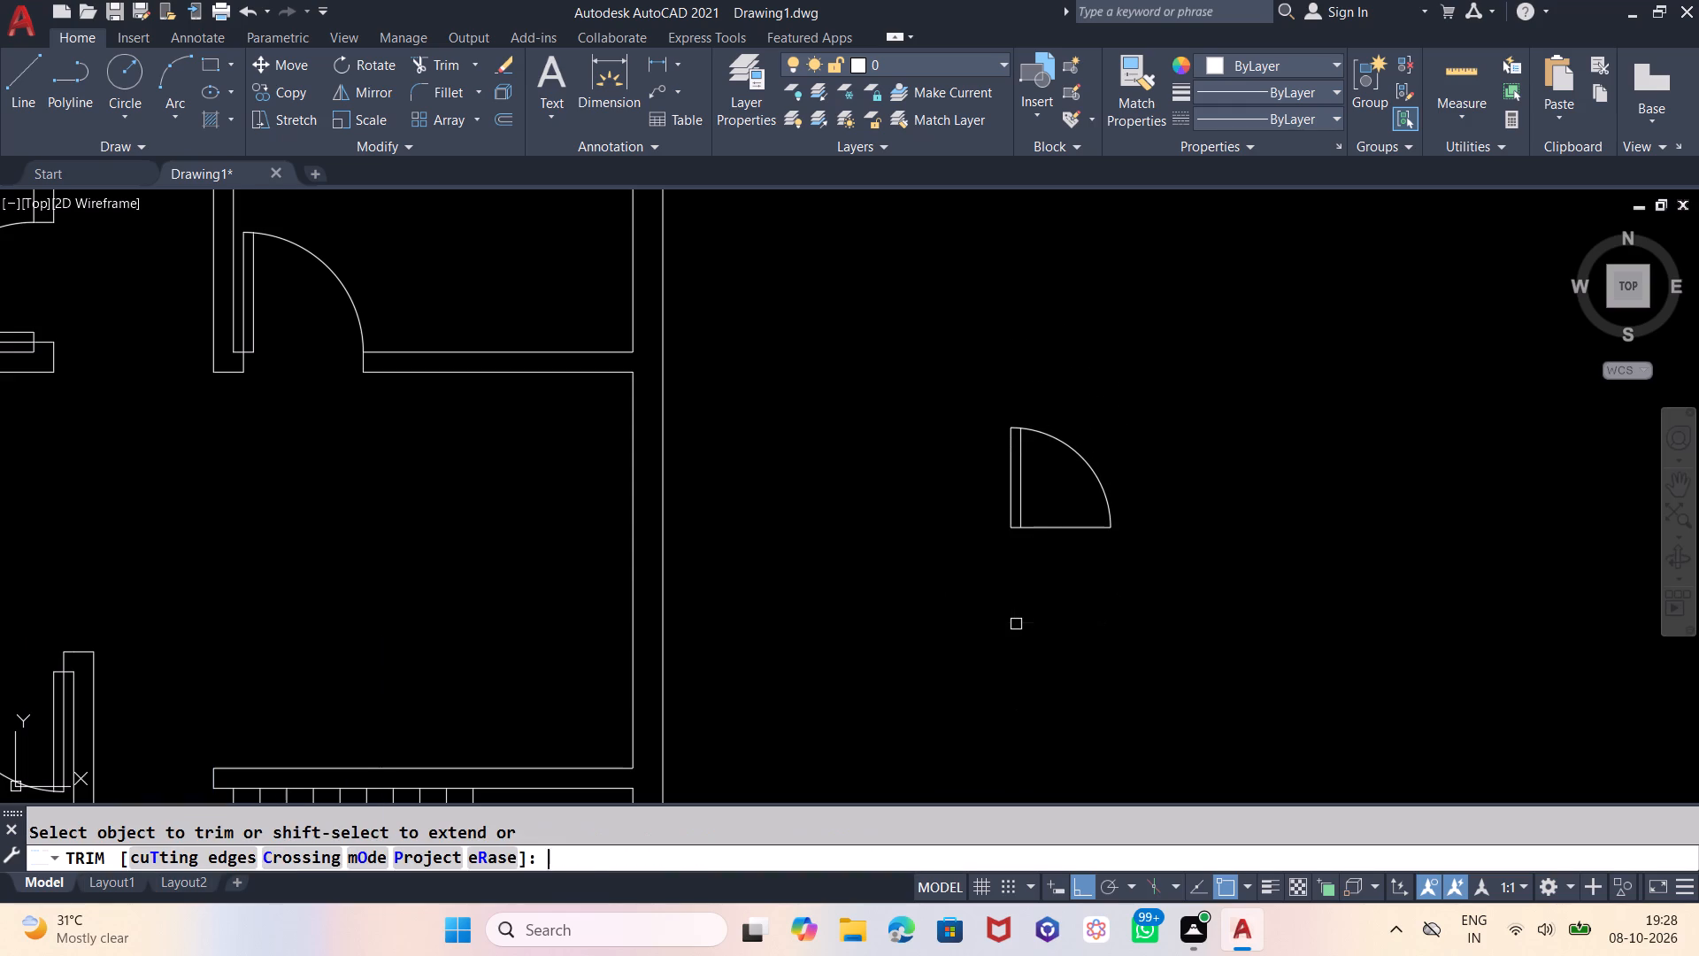
{"action": "key", "text": "Return"}
{"action": "left_click", "coordinate": [1072, 504]}
{"action": "left_click", "coordinate": [1057, 566]}
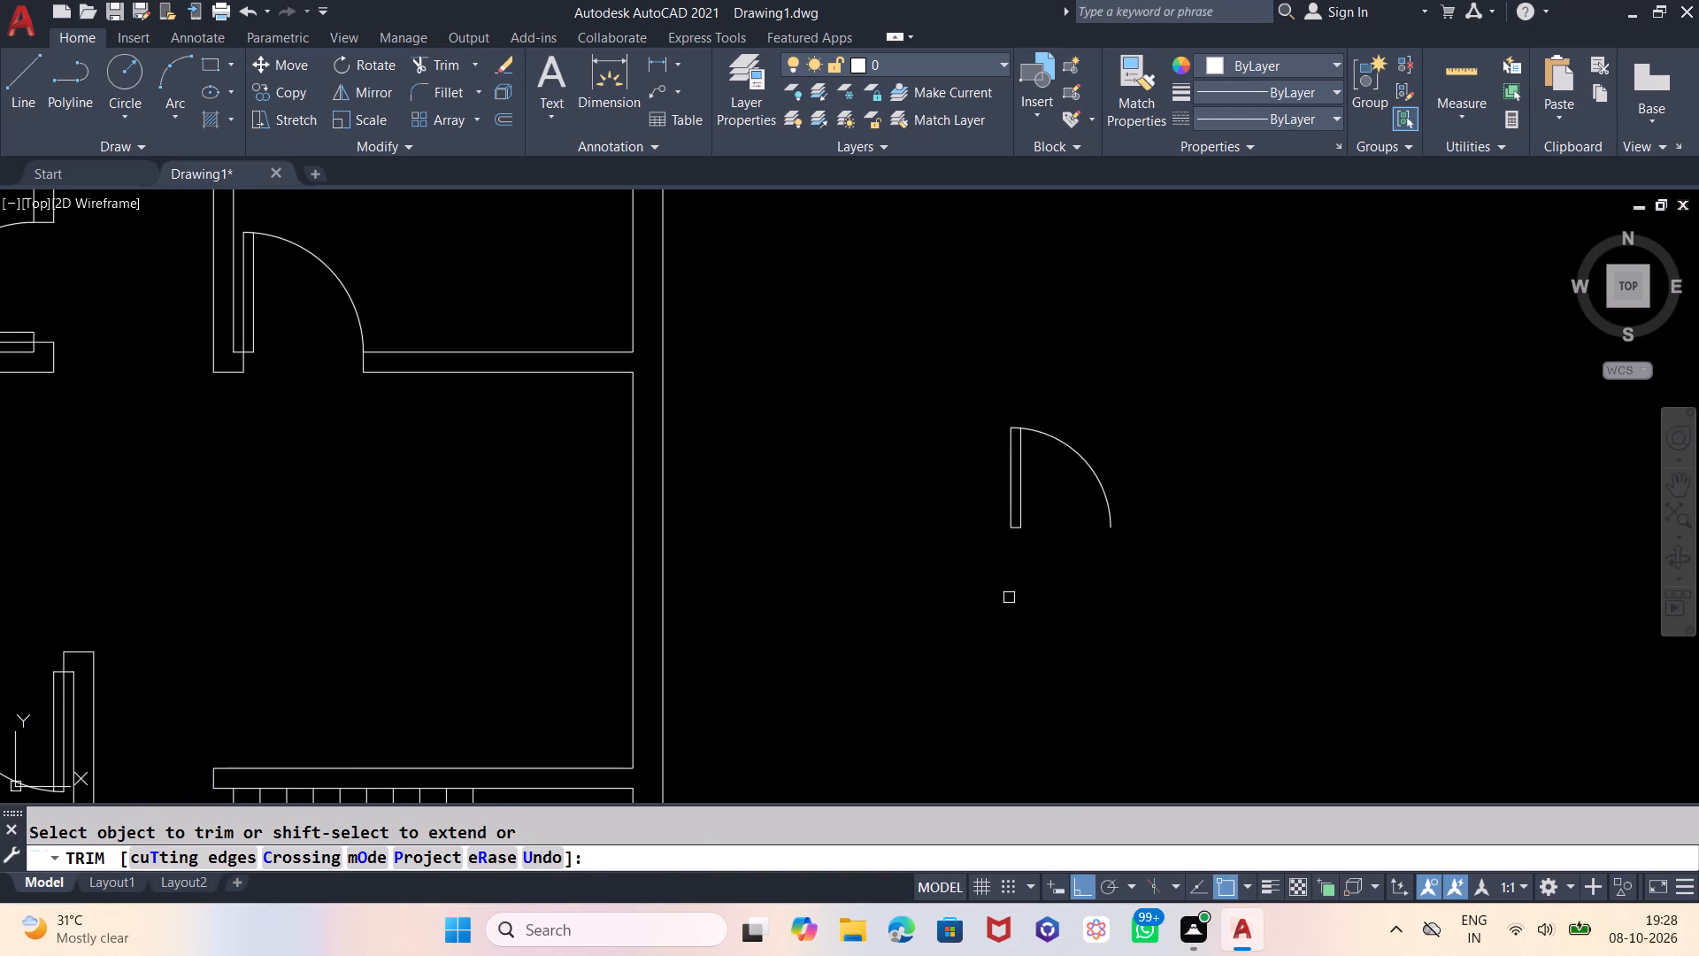
{"action": "scroll", "coordinate": [1148, 643], "scroll_direction": "down", "scroll_amount": 1}
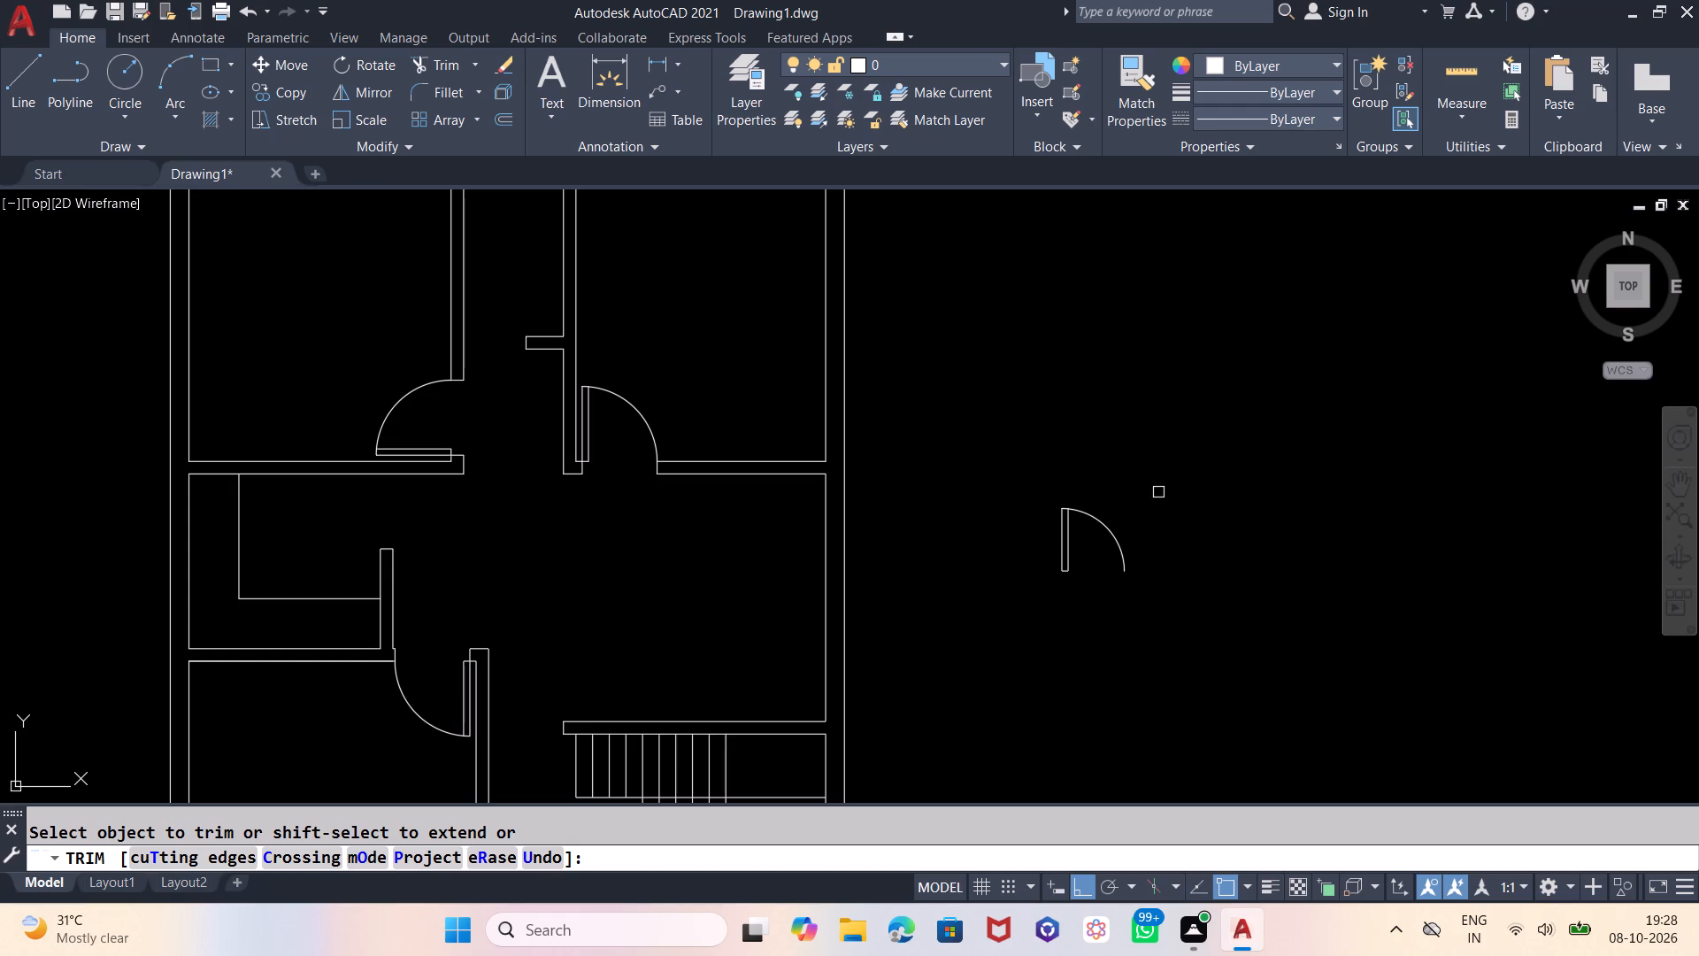
{"action": "key", "text": "Escape"}
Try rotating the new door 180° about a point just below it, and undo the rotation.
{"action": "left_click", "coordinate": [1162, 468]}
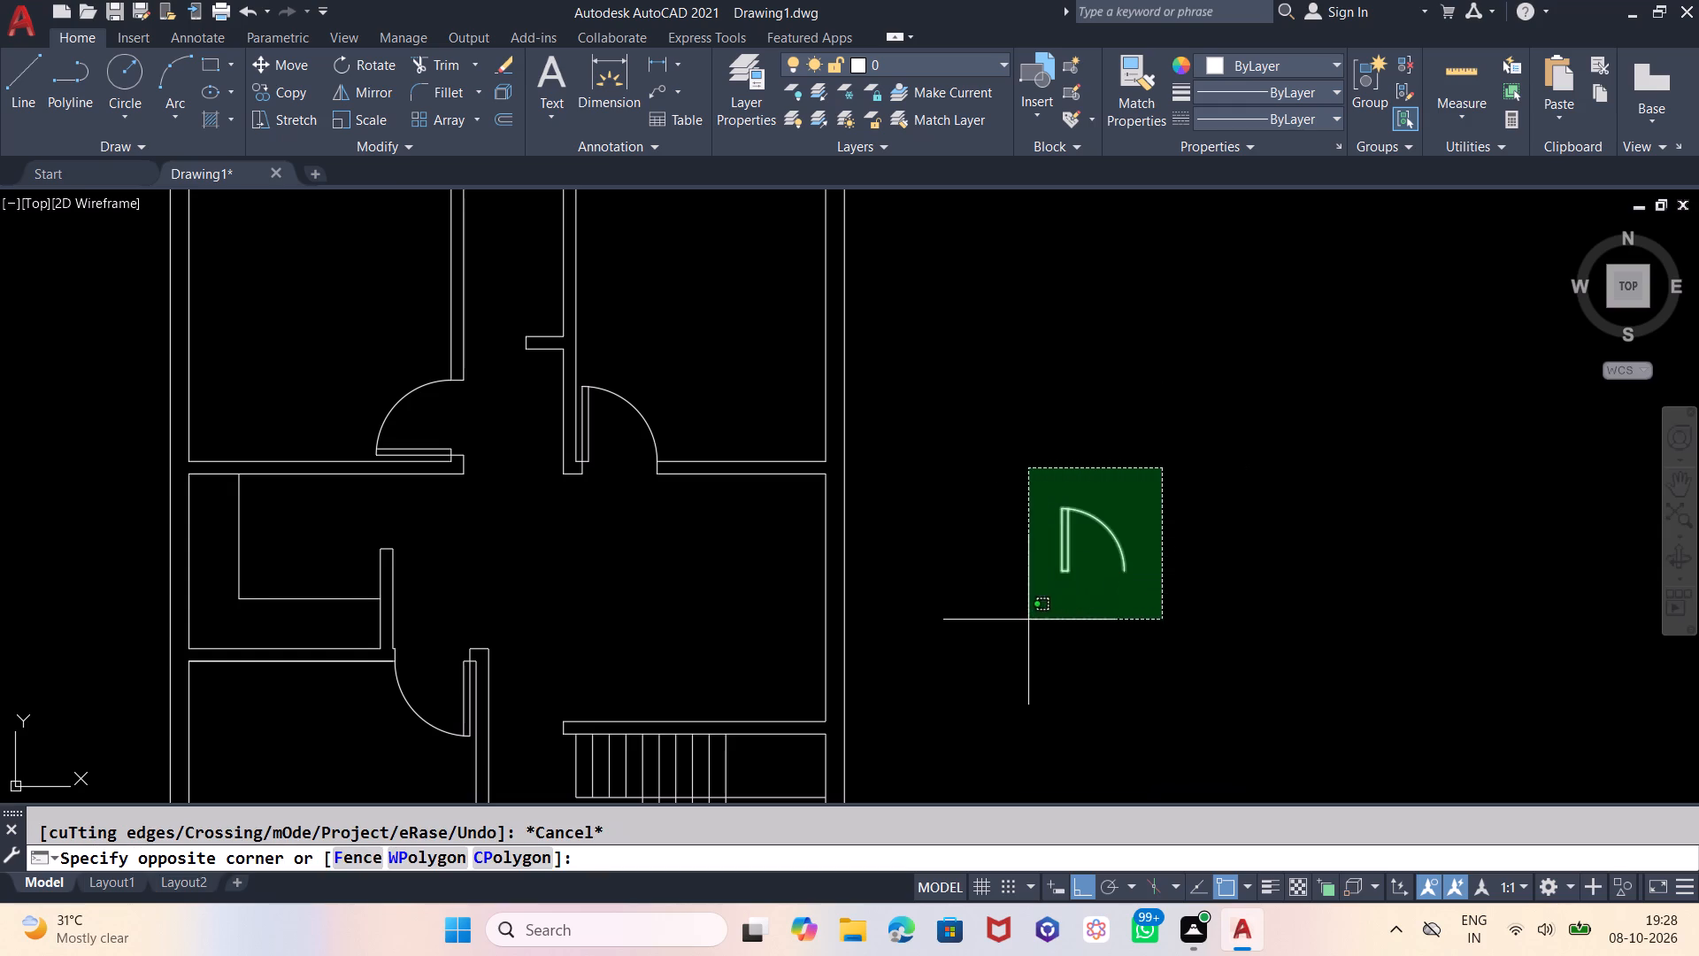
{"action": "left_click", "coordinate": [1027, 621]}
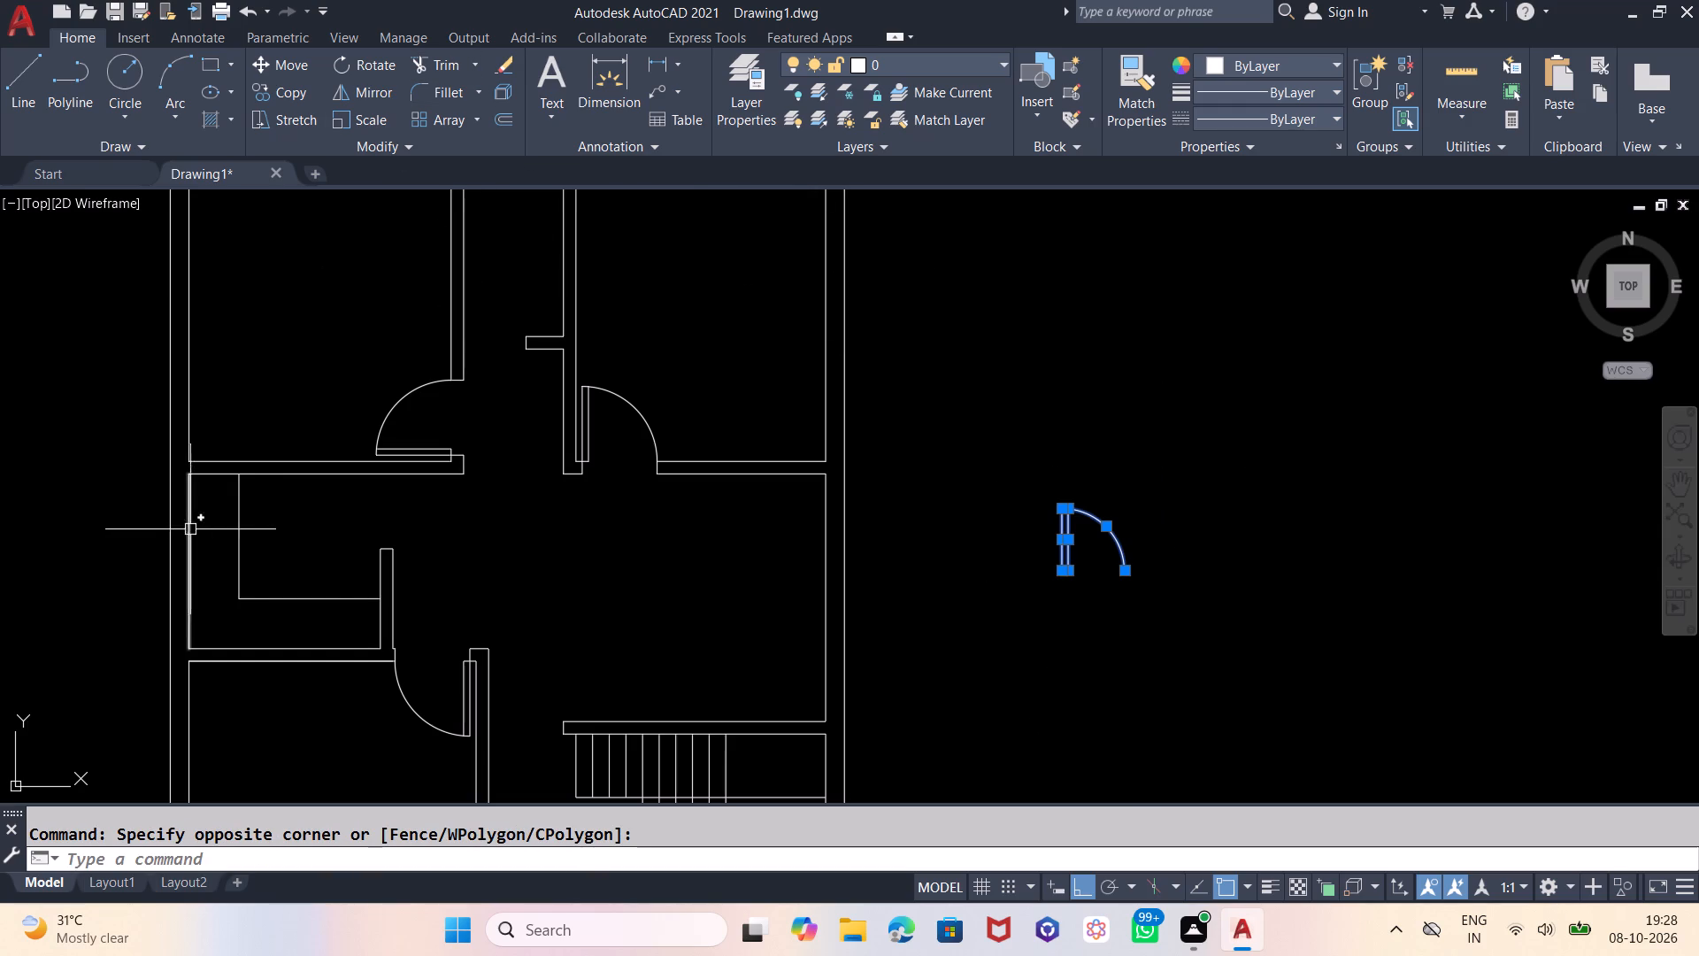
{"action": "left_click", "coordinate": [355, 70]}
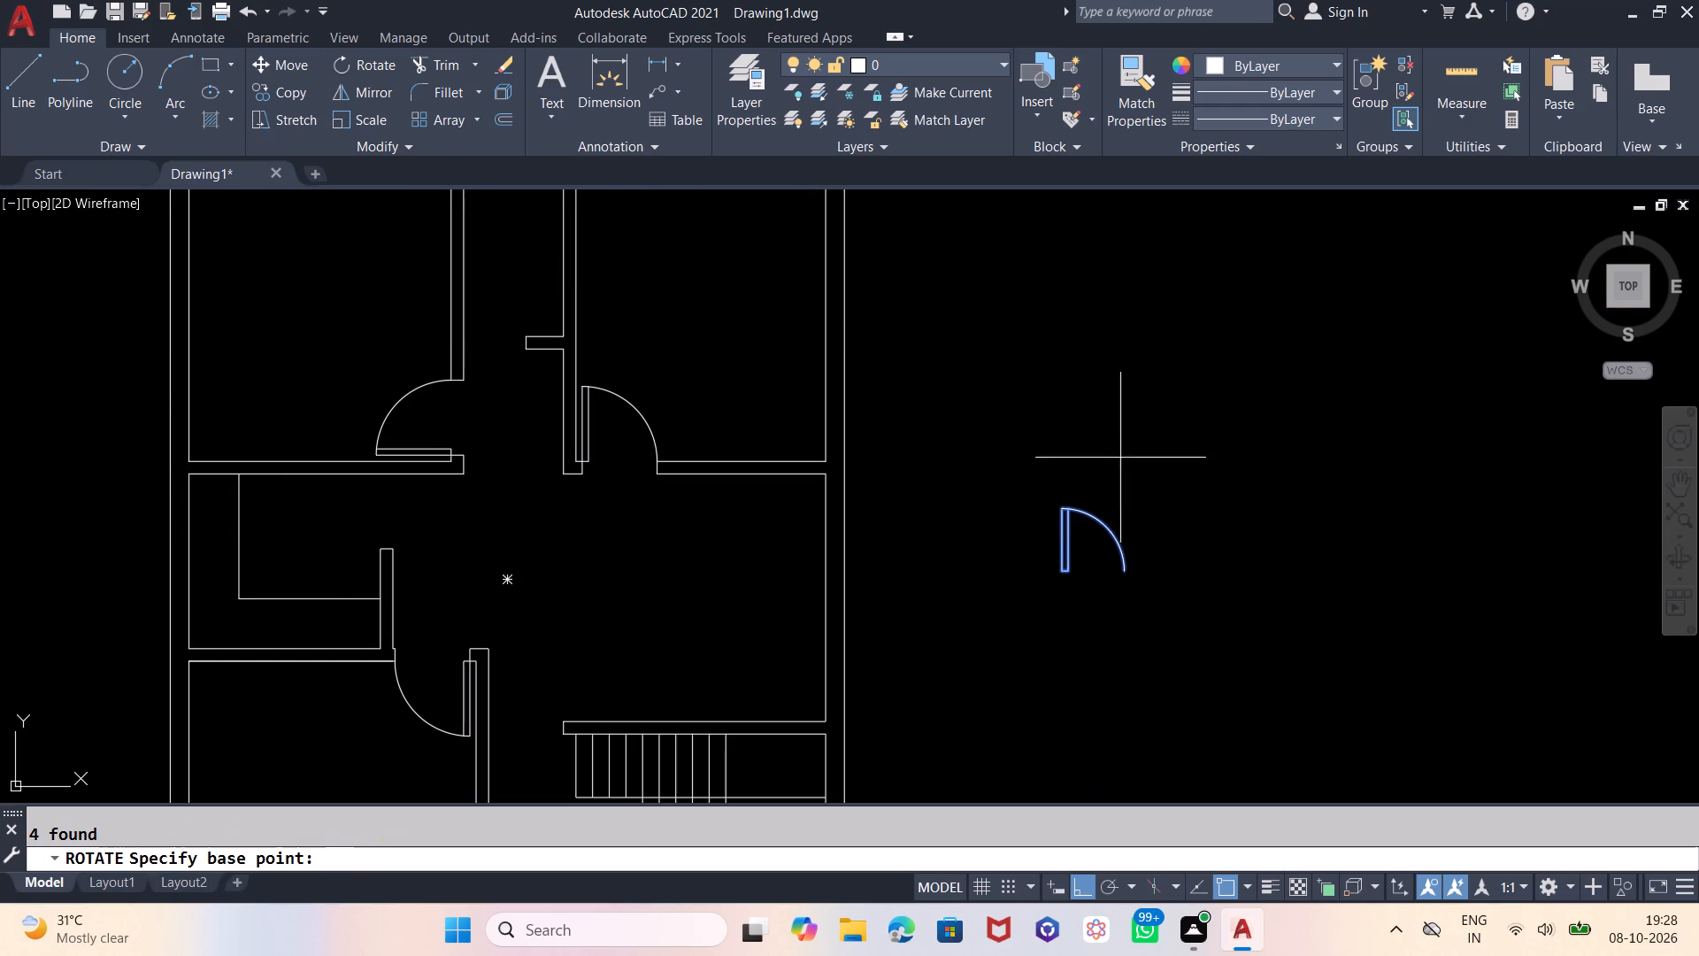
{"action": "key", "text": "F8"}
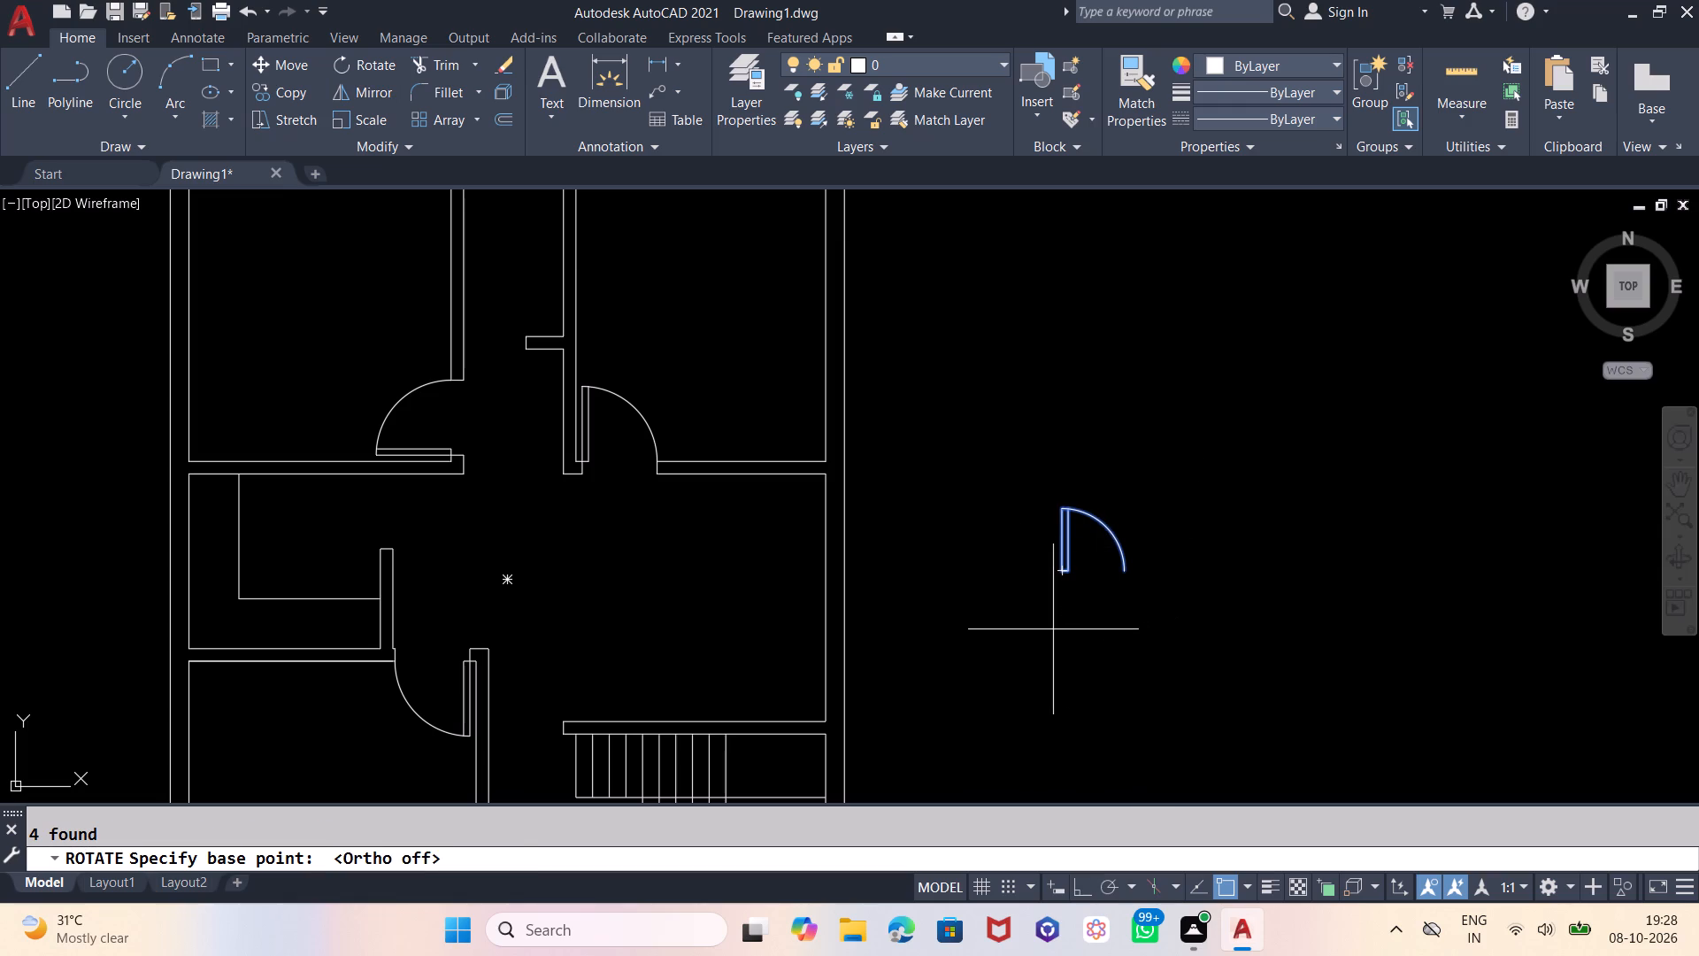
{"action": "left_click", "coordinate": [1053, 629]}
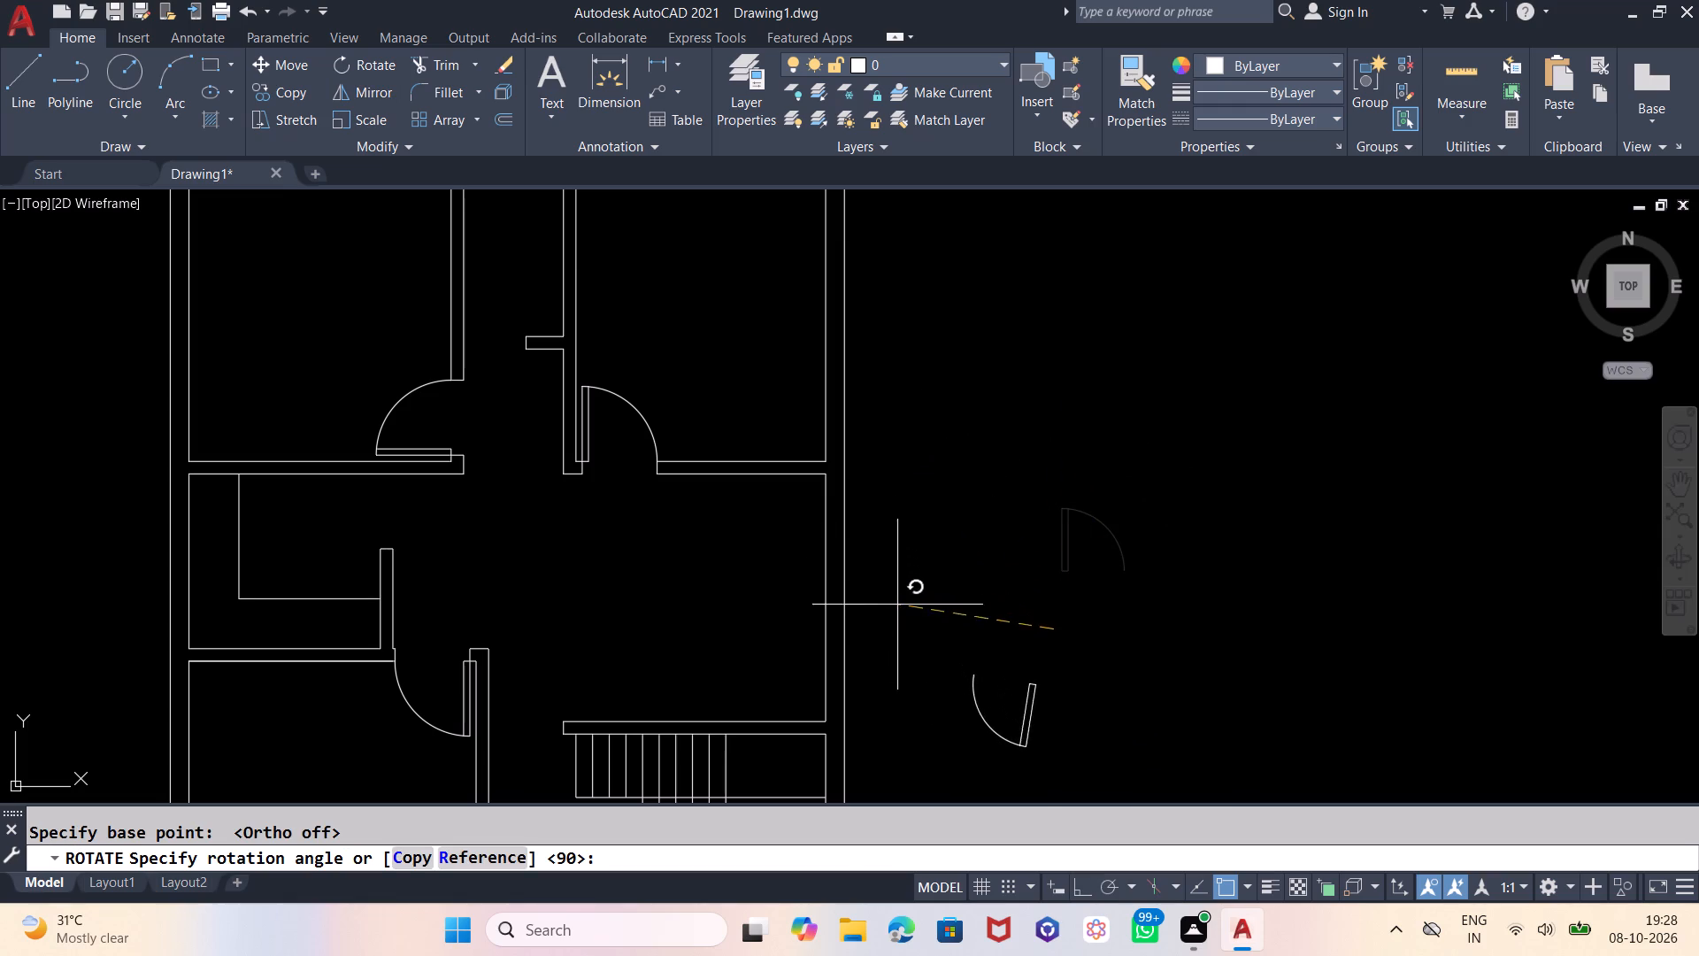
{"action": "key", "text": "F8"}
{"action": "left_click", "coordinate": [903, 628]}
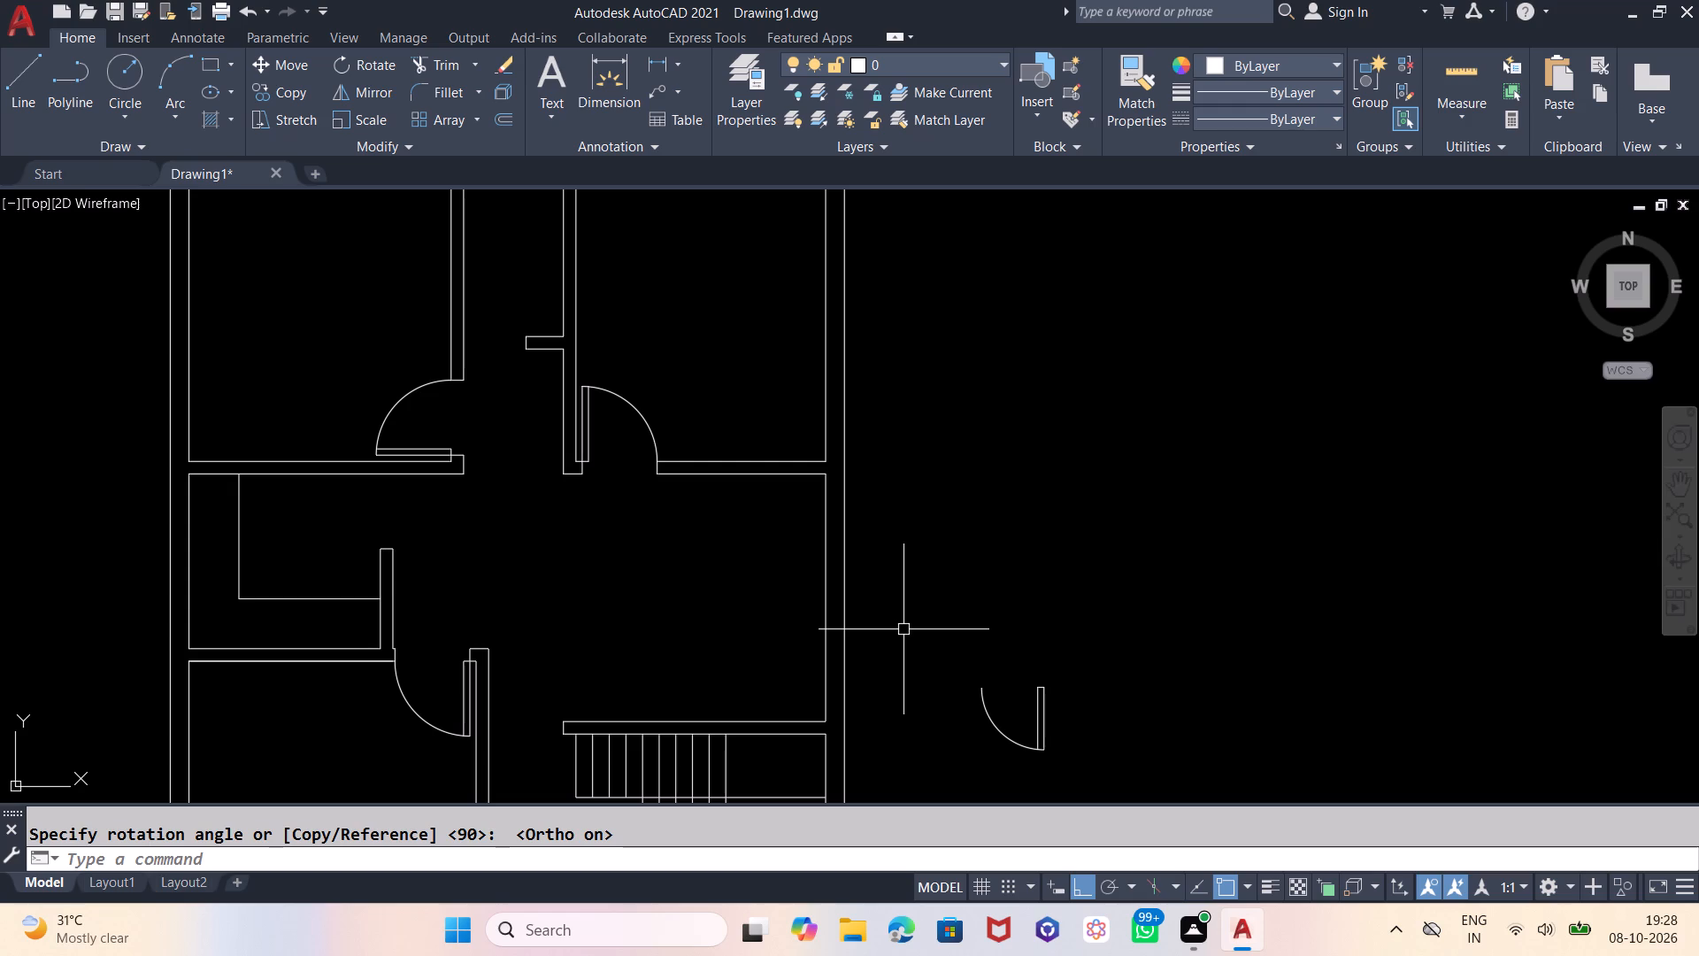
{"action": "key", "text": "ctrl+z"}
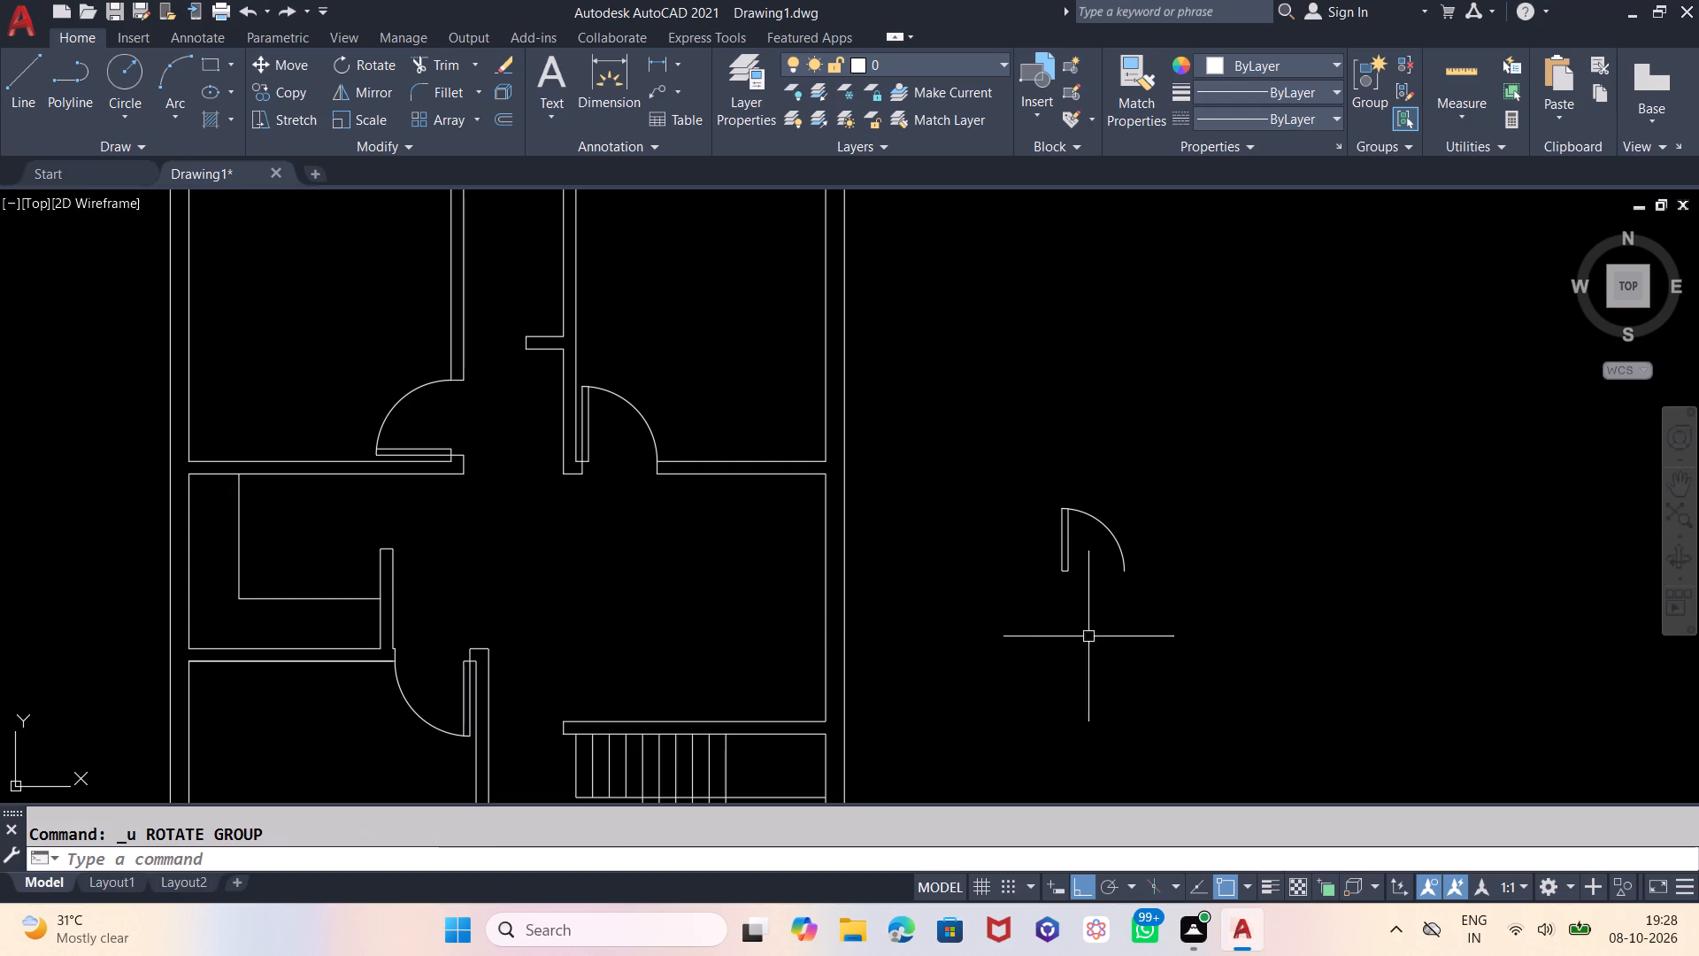
Mirror the new 30" door across a vertical line between it and the floor plan, keeping the original.
{"action": "left_click_drag", "start_coordinate": [1198, 486], "coordinate": [1158, 482]}
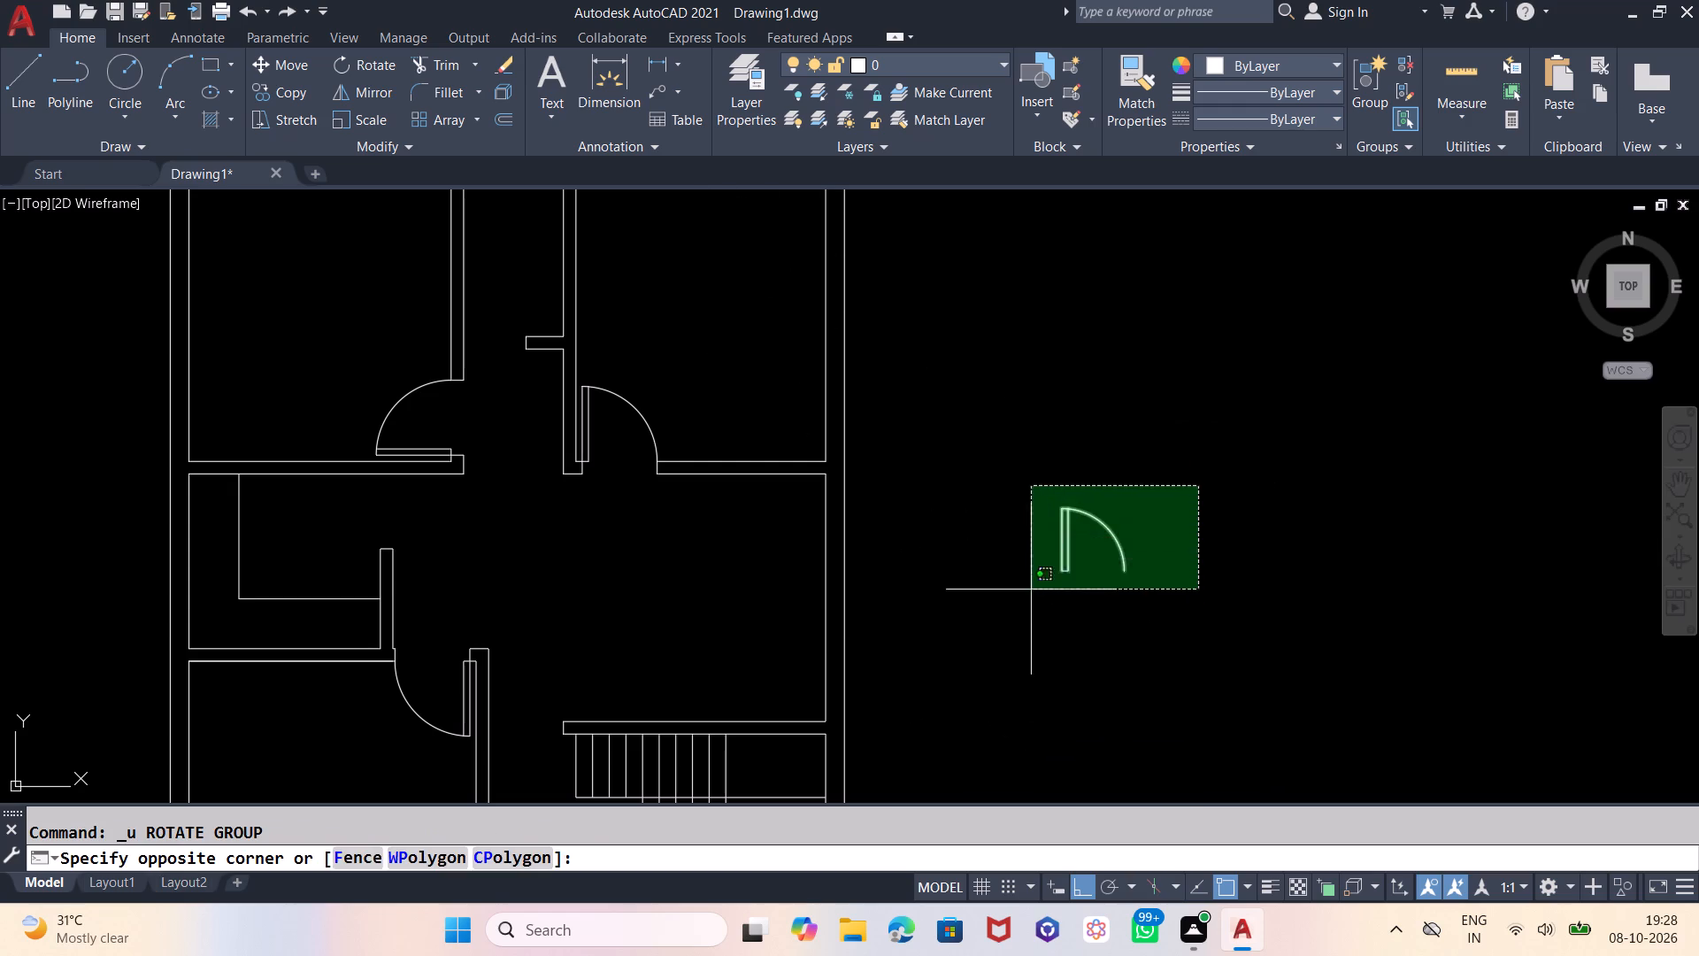
{"action": "left_click", "coordinate": [1026, 628]}
{"action": "type", "text": "mi"}
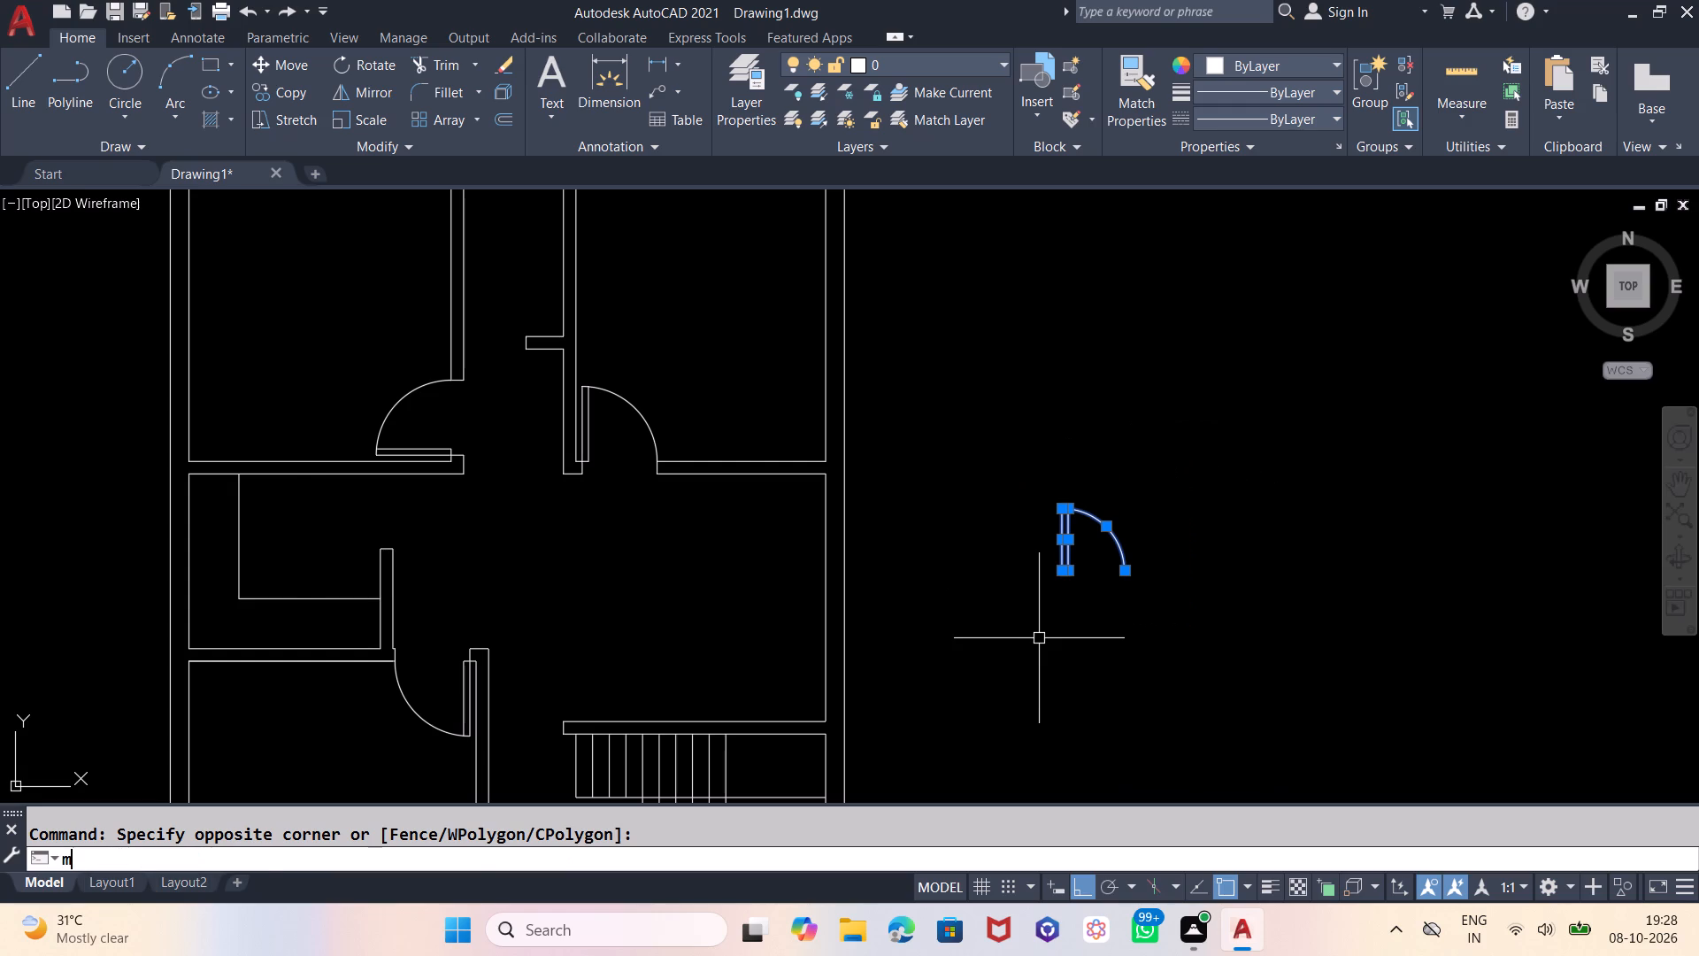
{"action": "key", "text": "Return"}
{"action": "left_click", "coordinate": [992, 495]}
{"action": "left_click", "coordinate": [997, 628]}
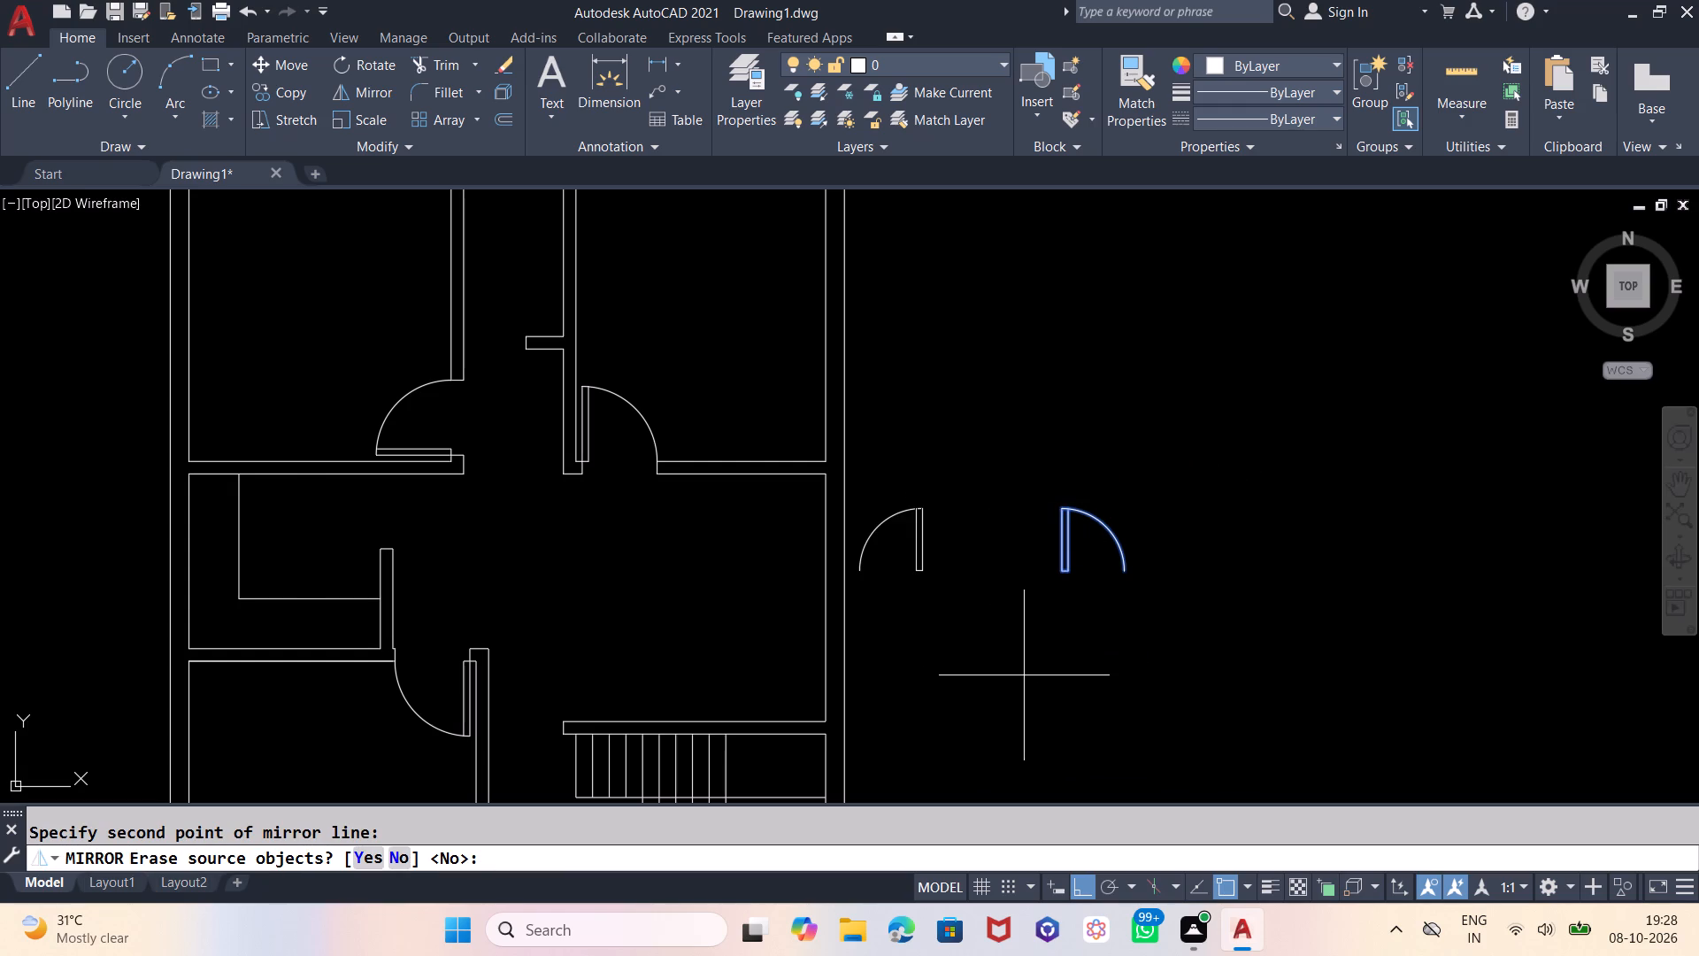
{"action": "key", "text": "Return"}
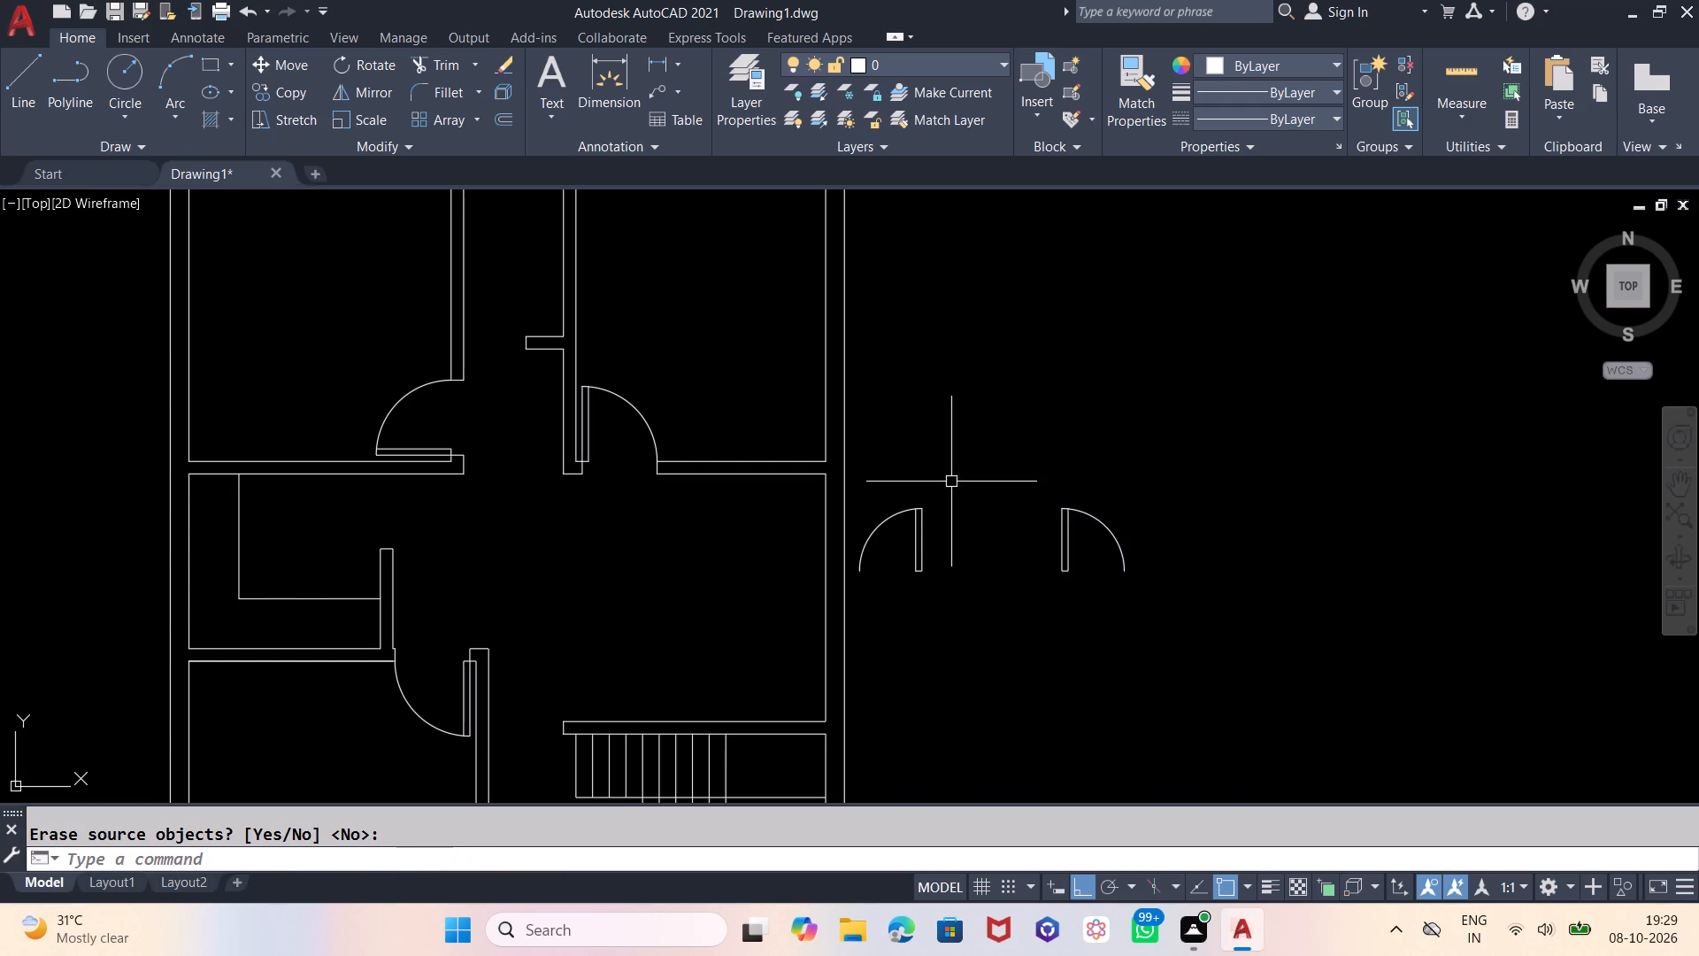
Move the mirrored door from its leaf's lower-right corner to the upper-left corner of the wall stub in the narrow top-middle room.
{"action": "left_click", "coordinate": [948, 494]}
{"action": "left_click", "coordinate": [872, 576]}
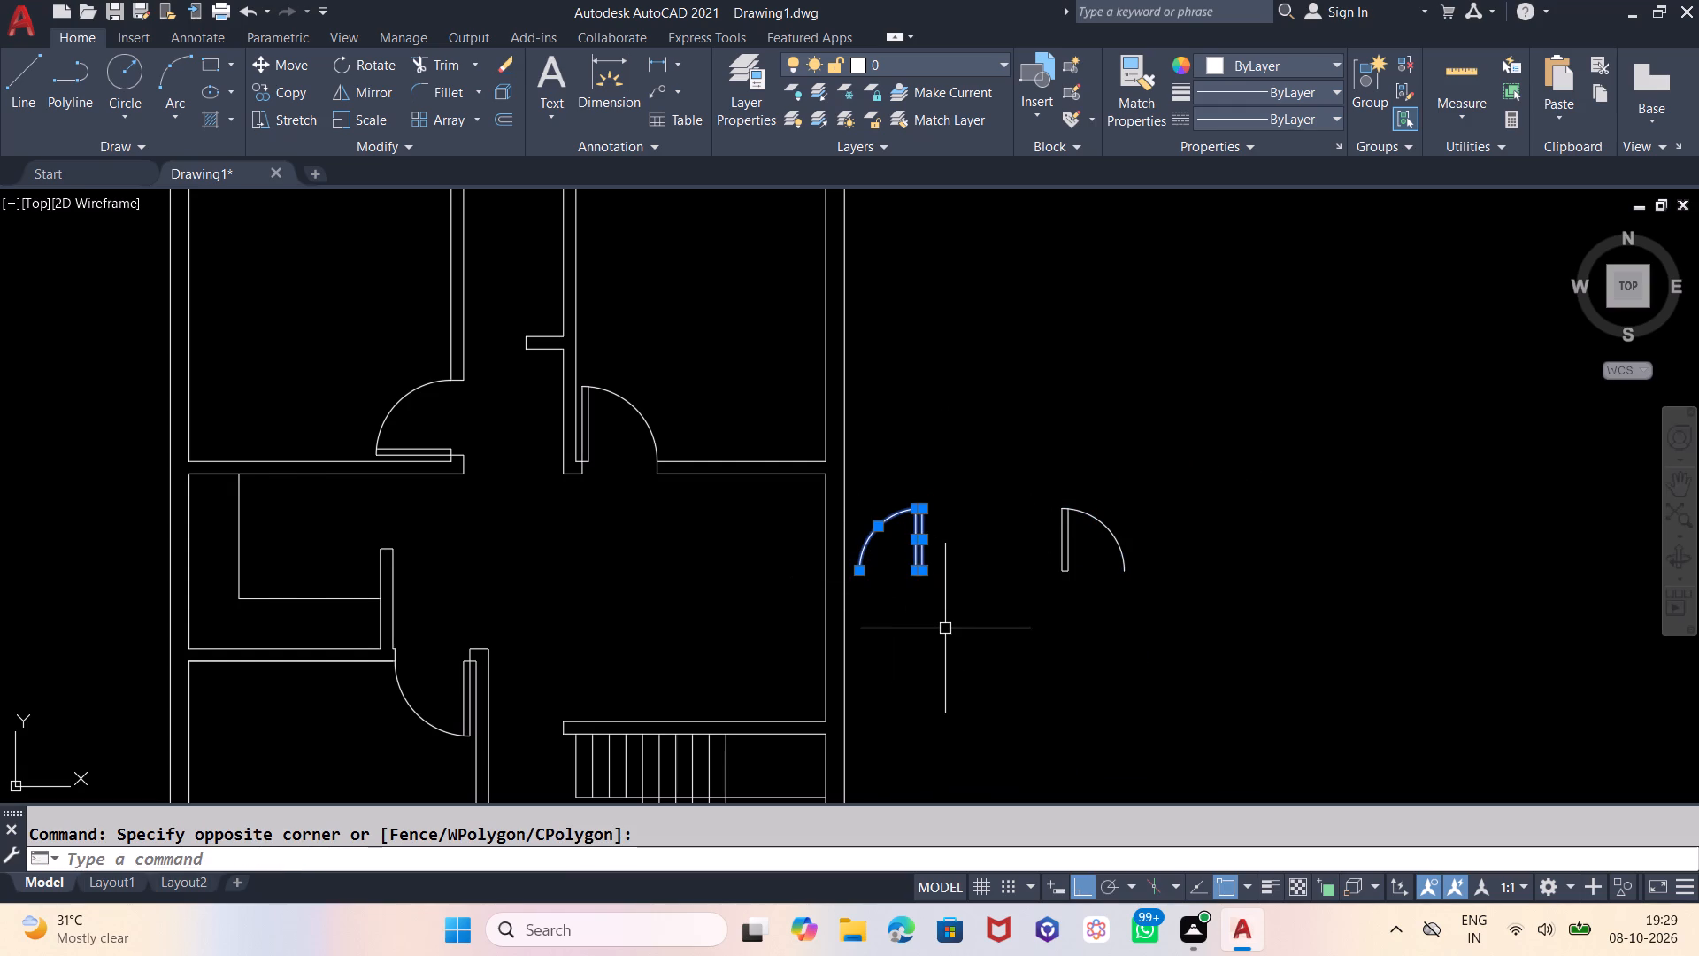
{"action": "key", "text": "m"}
{"action": "key", "text": "Return"}
{"action": "scroll", "coordinate": [888, 578], "scroll_direction": "up", "scroll_amount": 1}
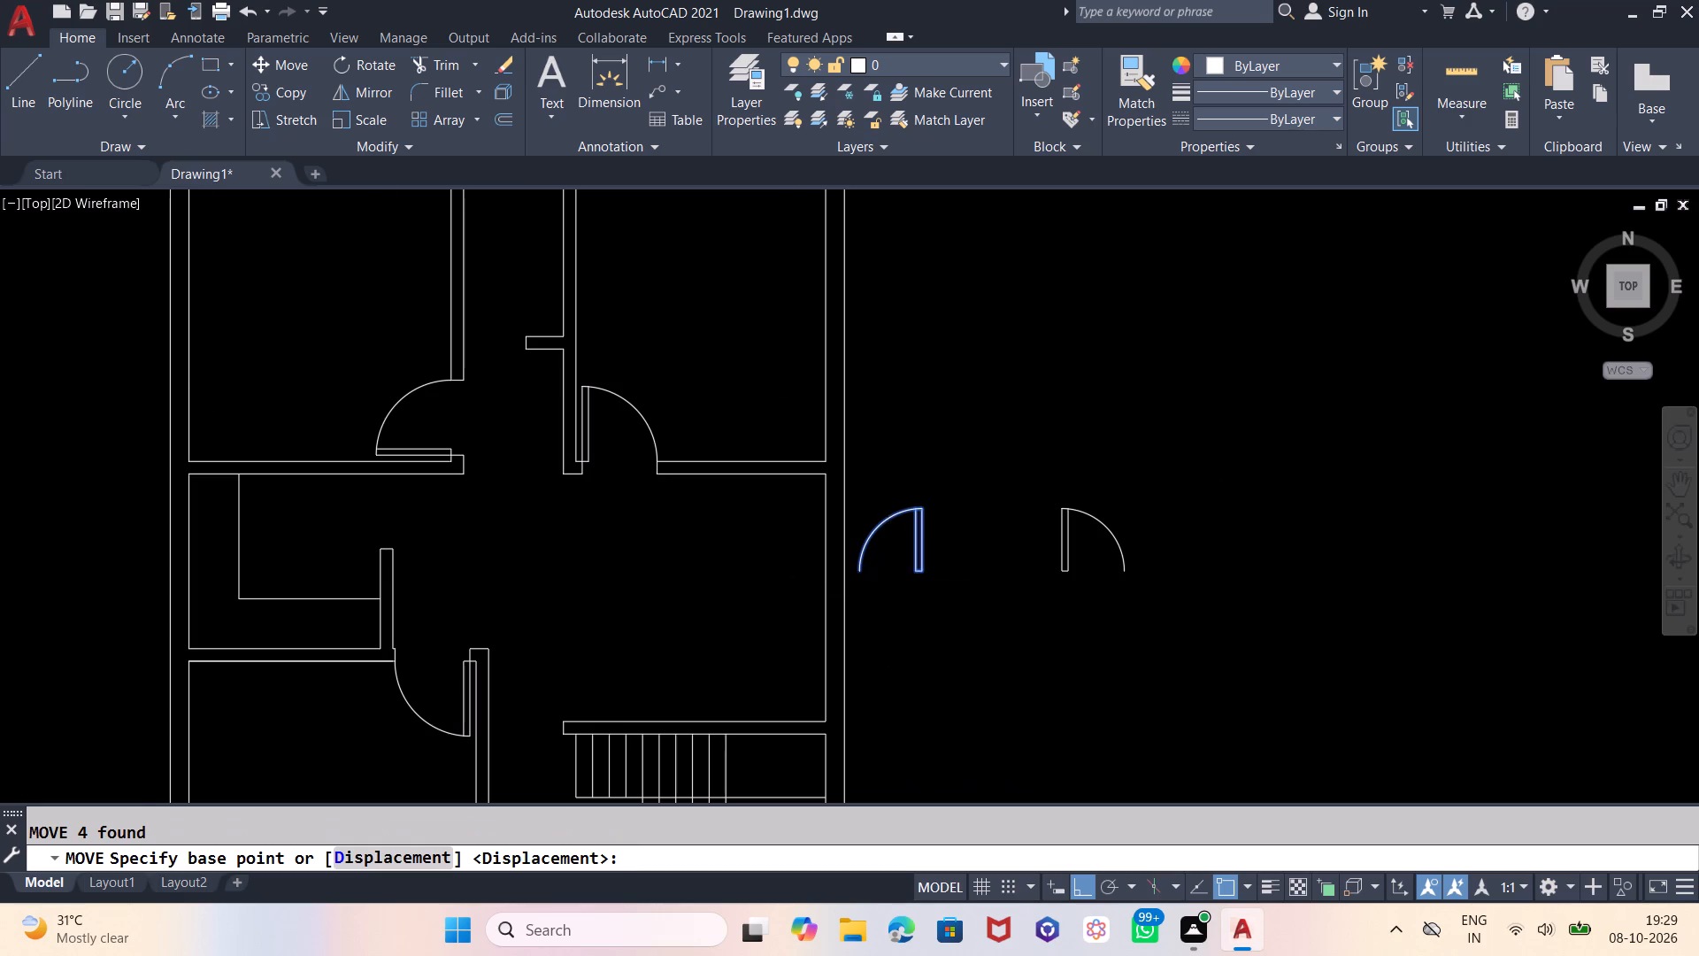
{"action": "scroll", "coordinate": [888, 578], "scroll_direction": "up", "scroll_amount": 1}
{"action": "left_click", "coordinate": [967, 560]}
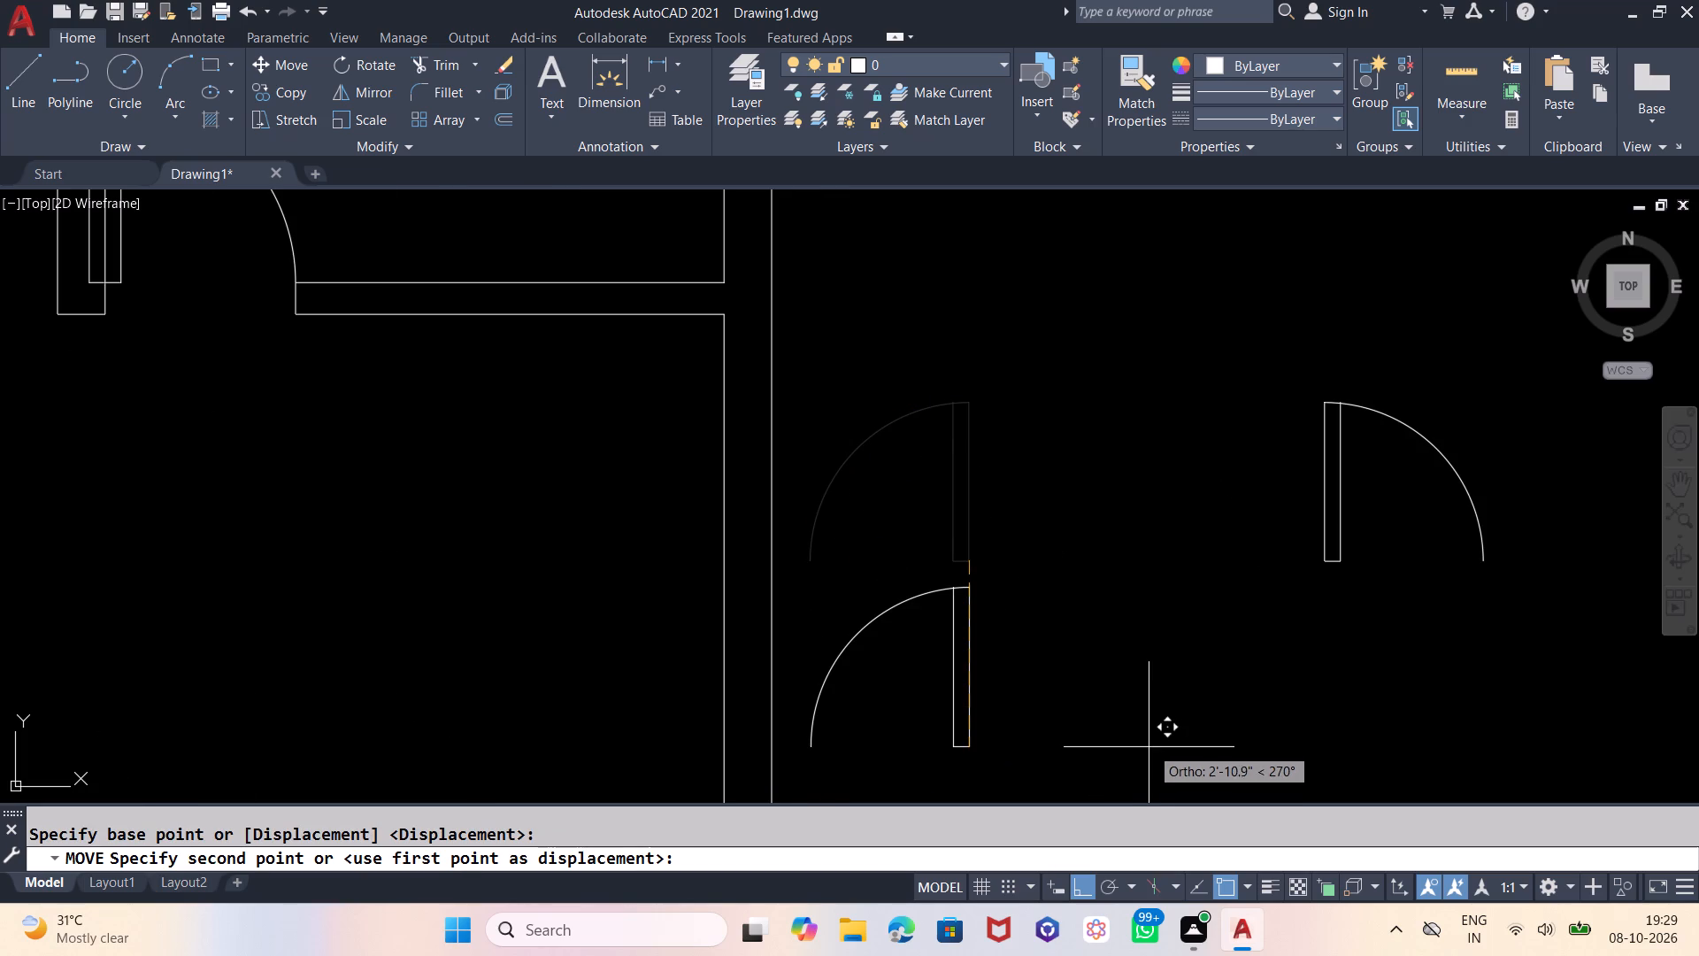
{"action": "key", "text": "F8"}
{"action": "scroll", "coordinate": [1069, 693], "scroll_direction": "down", "scroll_amount": 2}
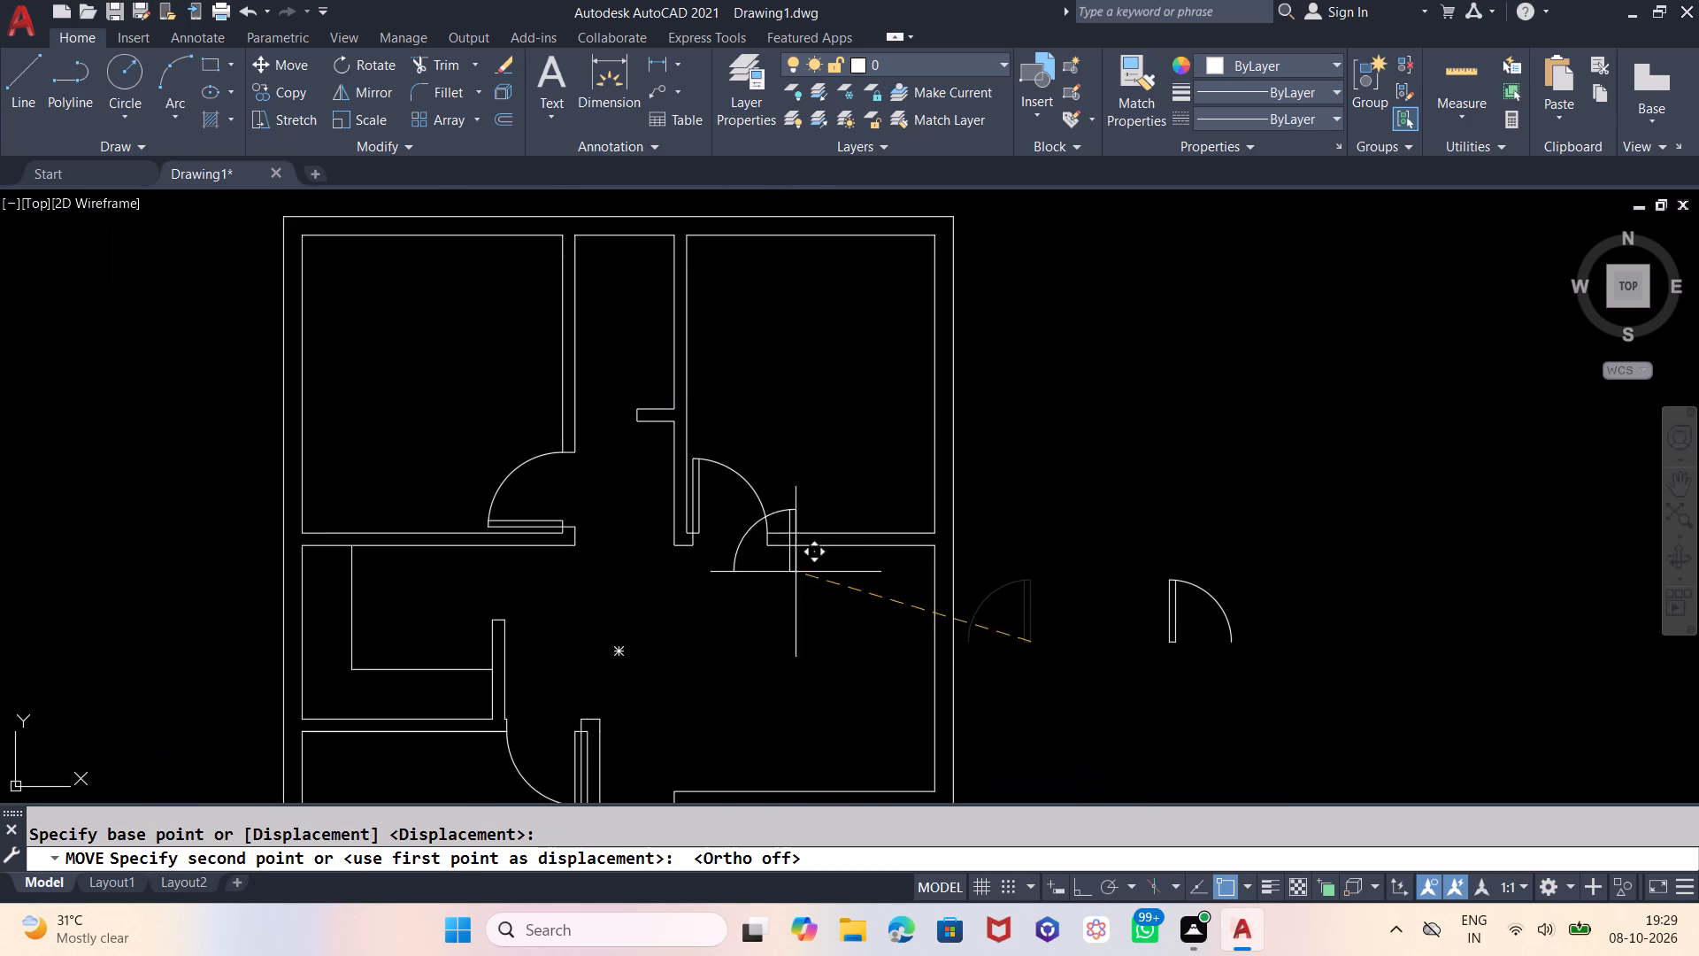
{"action": "scroll", "coordinate": [613, 398], "scroll_direction": "up", "scroll_amount": 3}
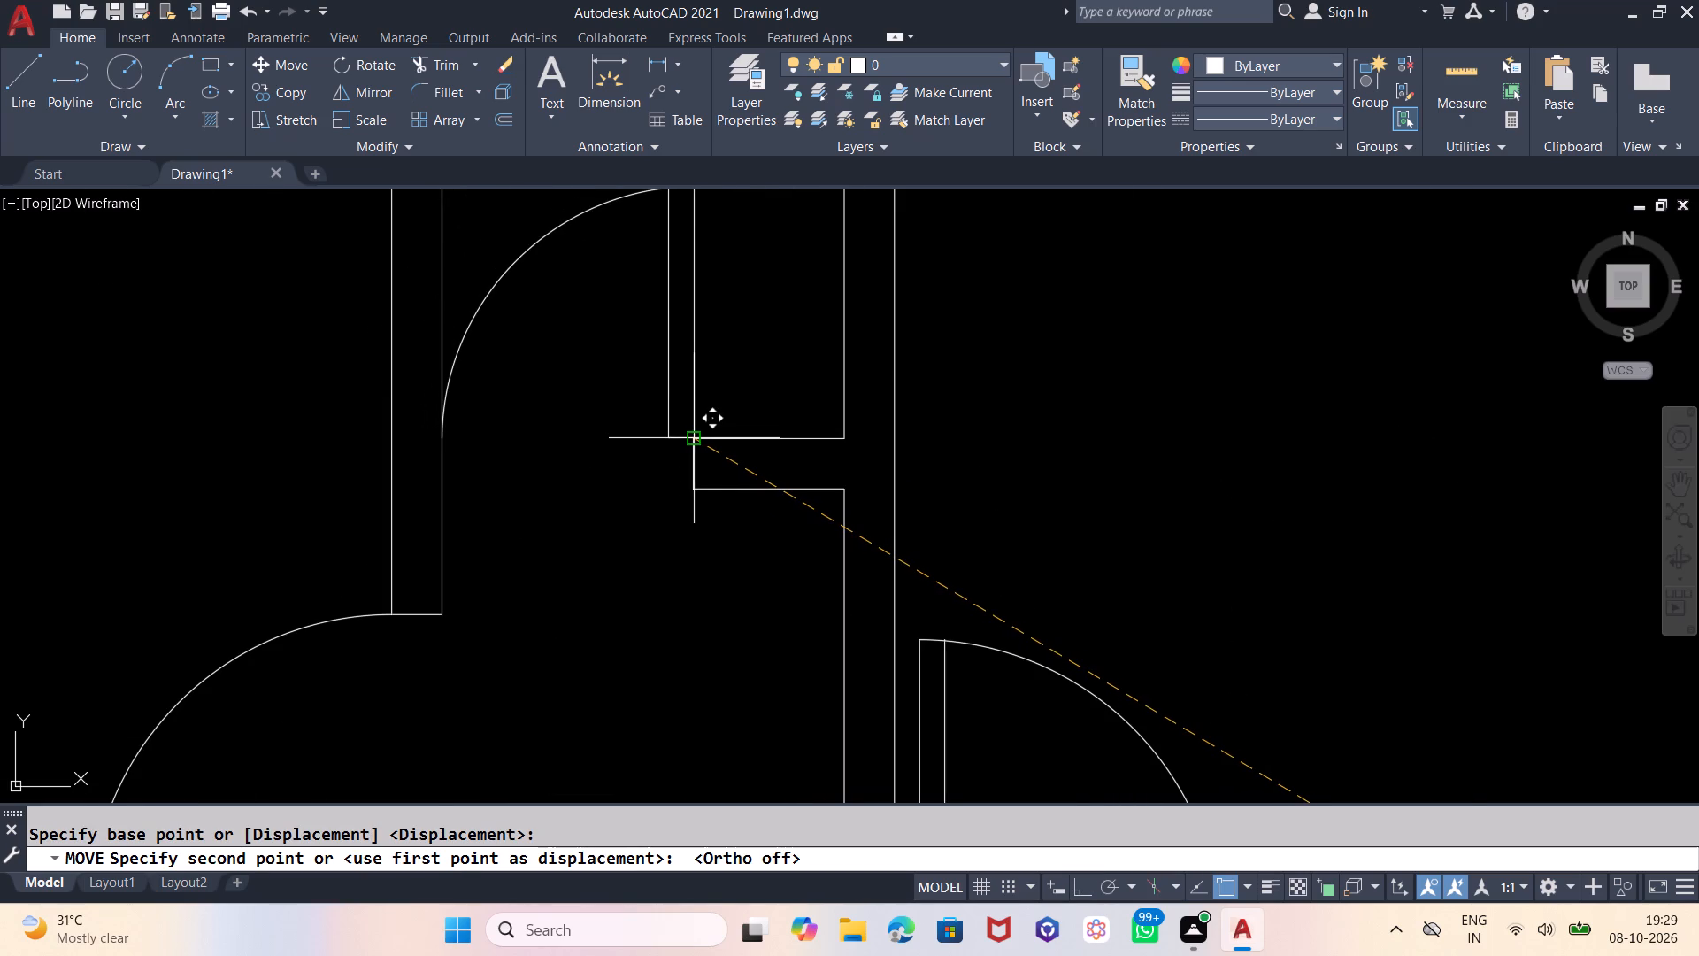
{"action": "left_click", "coordinate": [690, 435]}
Delete the spare 30" door beside the floor plan.
{"action": "scroll", "coordinate": [743, 625], "scroll_direction": "down", "scroll_amount": 3}
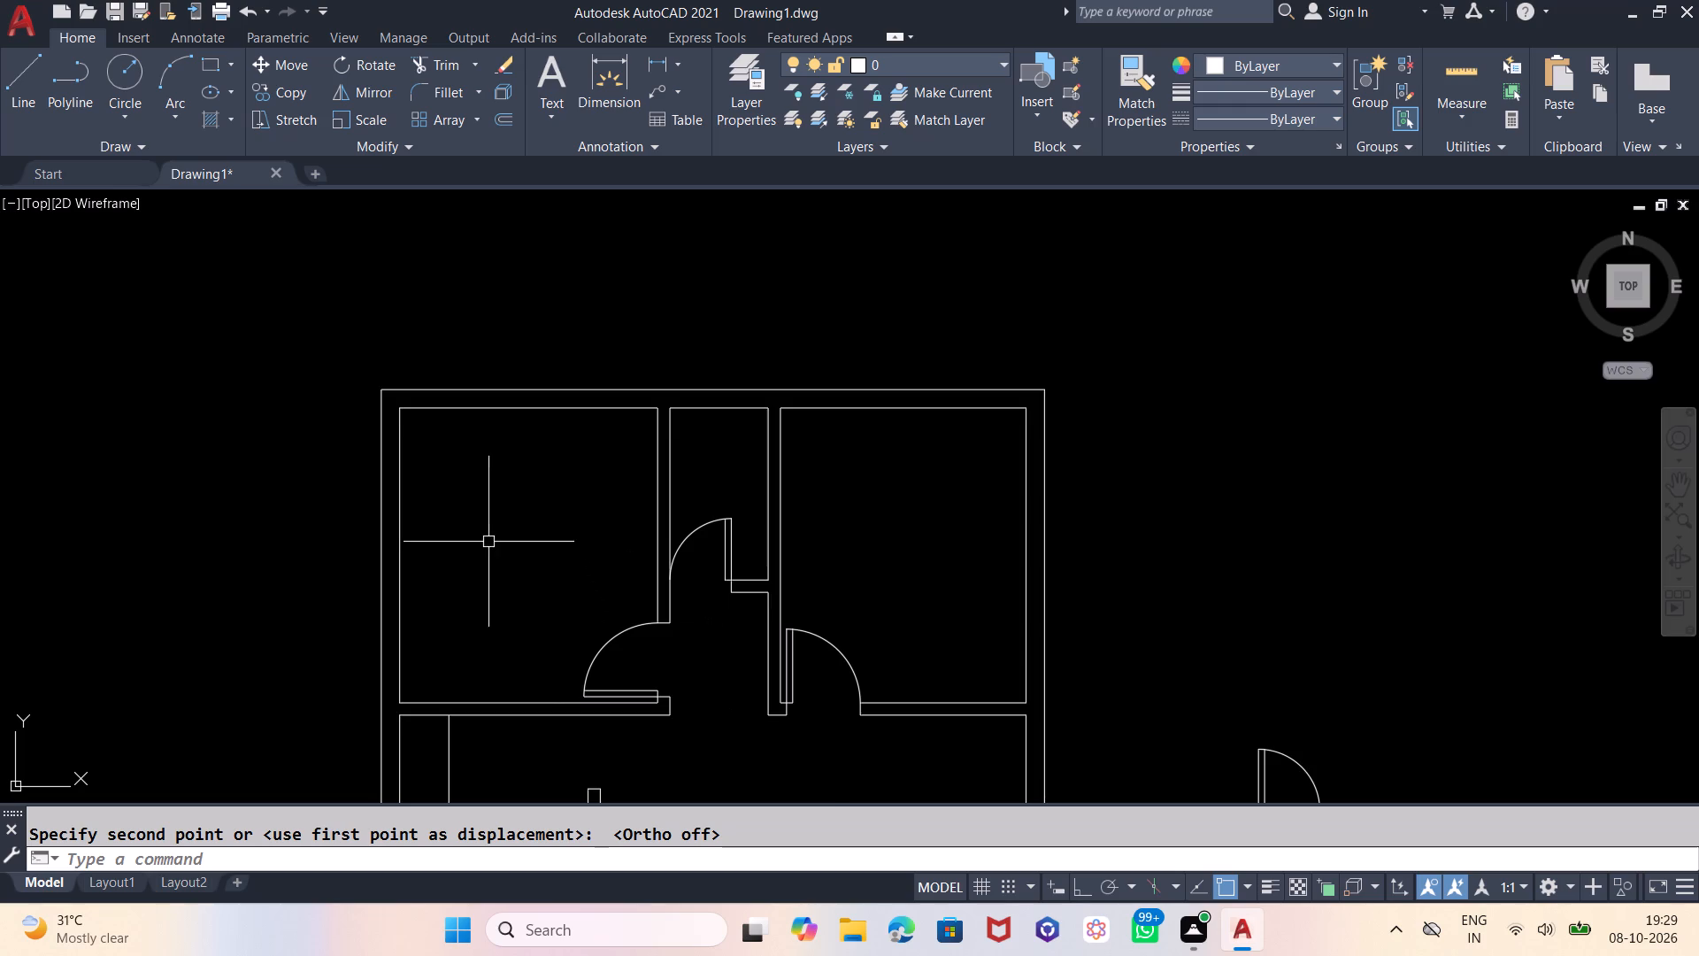
{"action": "scroll", "coordinate": [484, 536], "scroll_direction": "down", "scroll_amount": 1}
{"action": "scroll", "coordinate": [699, 439], "scroll_direction": "down", "scroll_amount": 2}
{"action": "scroll", "coordinate": [680, 567], "scroll_direction": "up", "scroll_amount": 2}
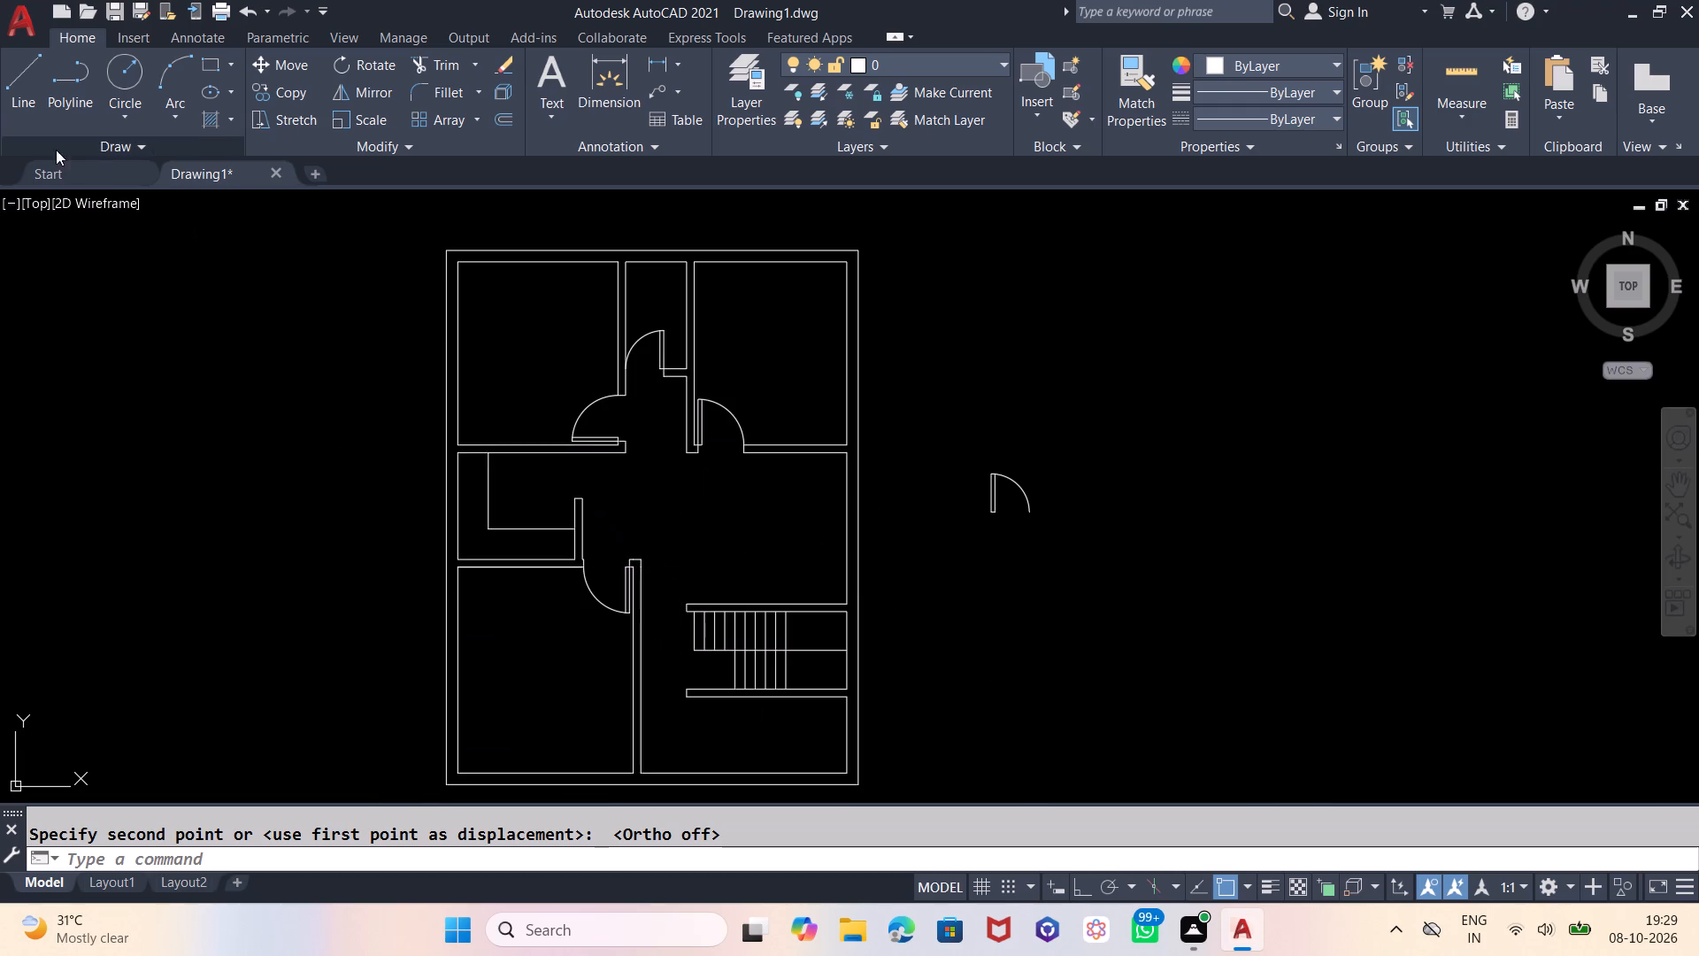
{"action": "key", "text": "Escape"}
{"action": "left_click_drag", "start_coordinate": [1138, 440], "coordinate": [1058, 477]}
{"action": "left_click", "coordinate": [955, 540]}
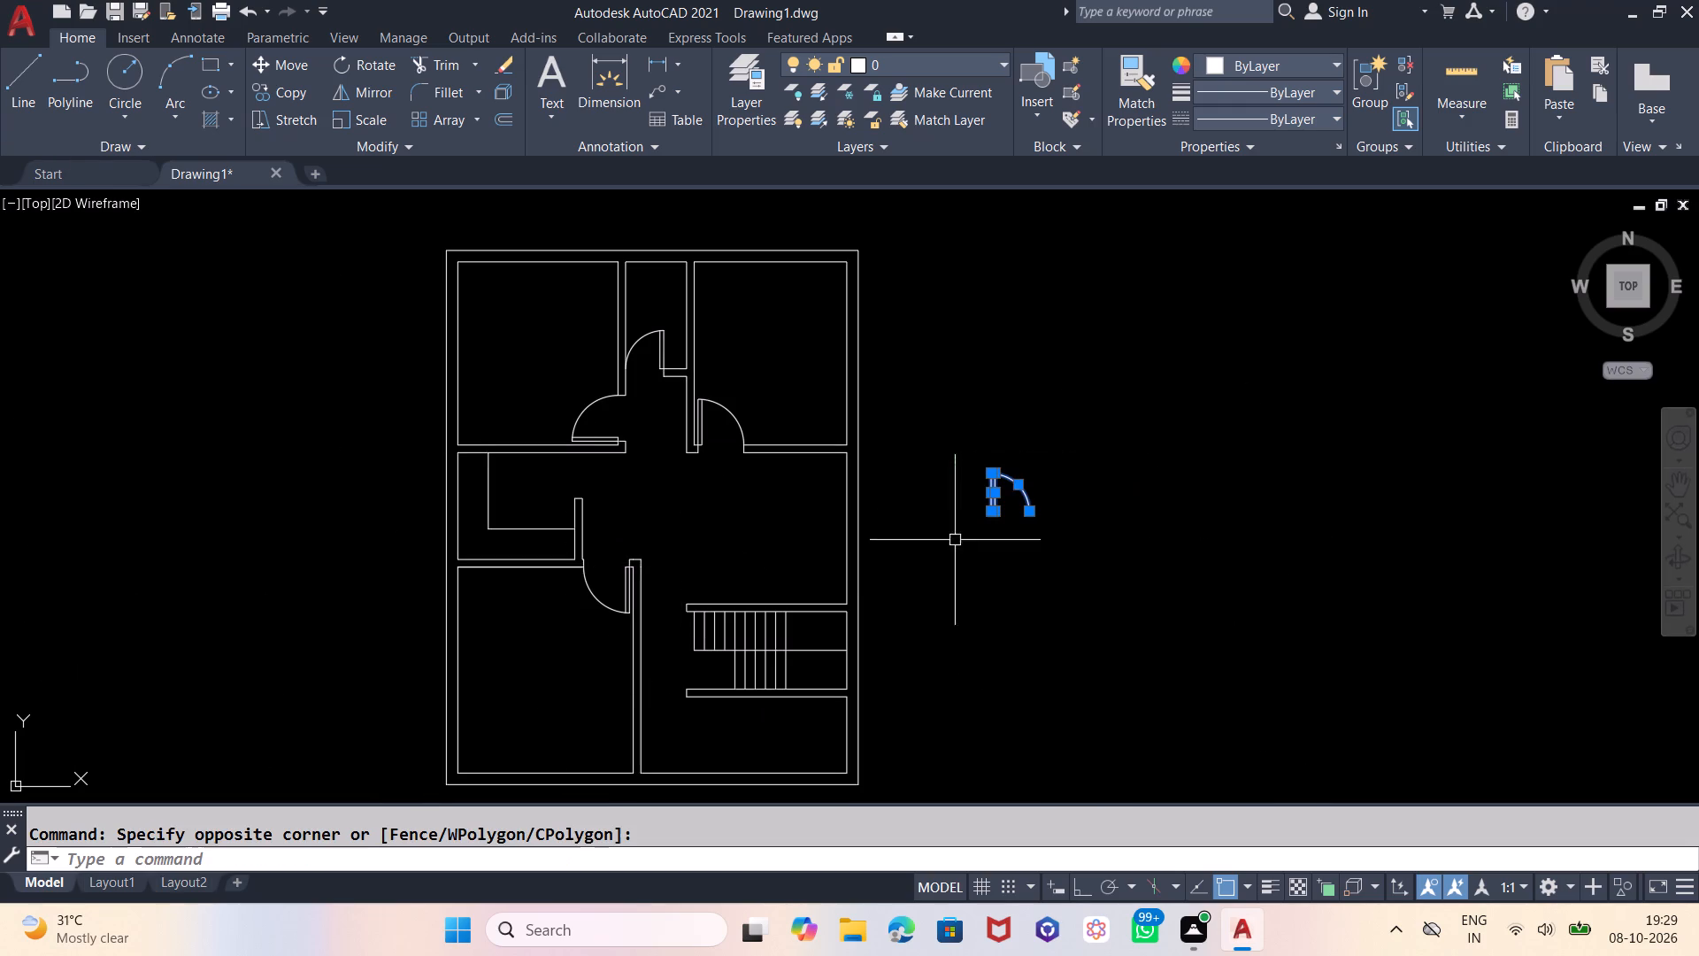
{"action": "key", "text": "Delete"}
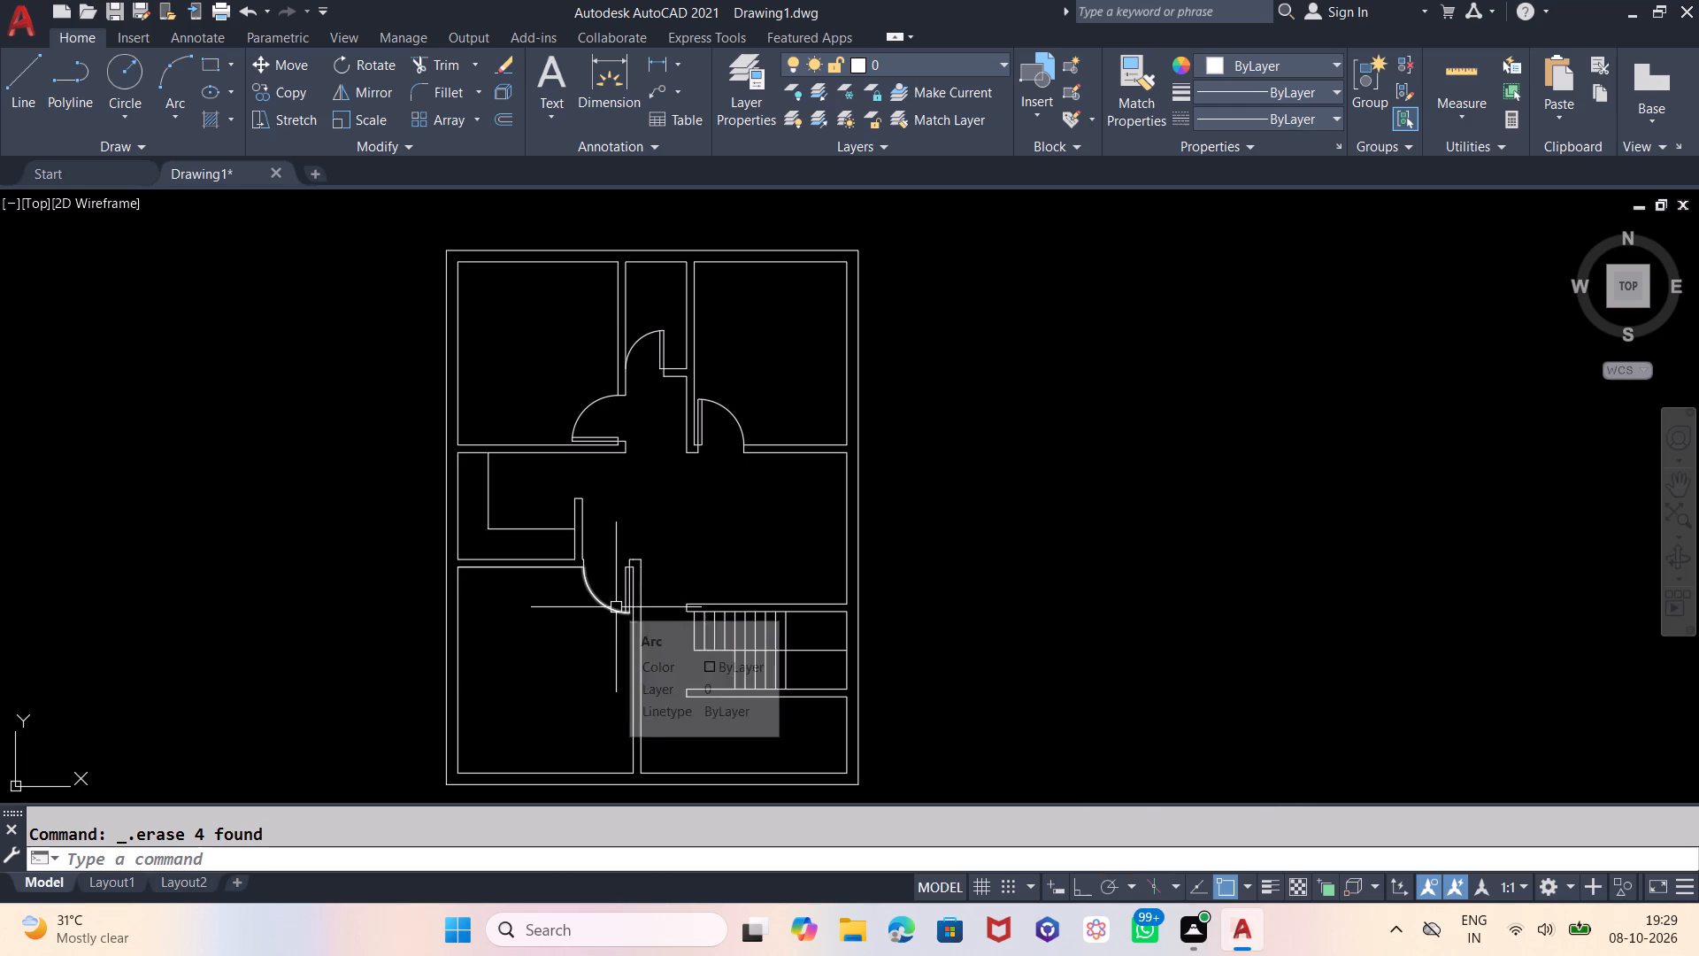
Draw a 5' by 9" rectangle in the empty space beside the floor plan.
{"action": "scroll", "coordinate": [596, 667], "scroll_direction": "up", "scroll_amount": 1}
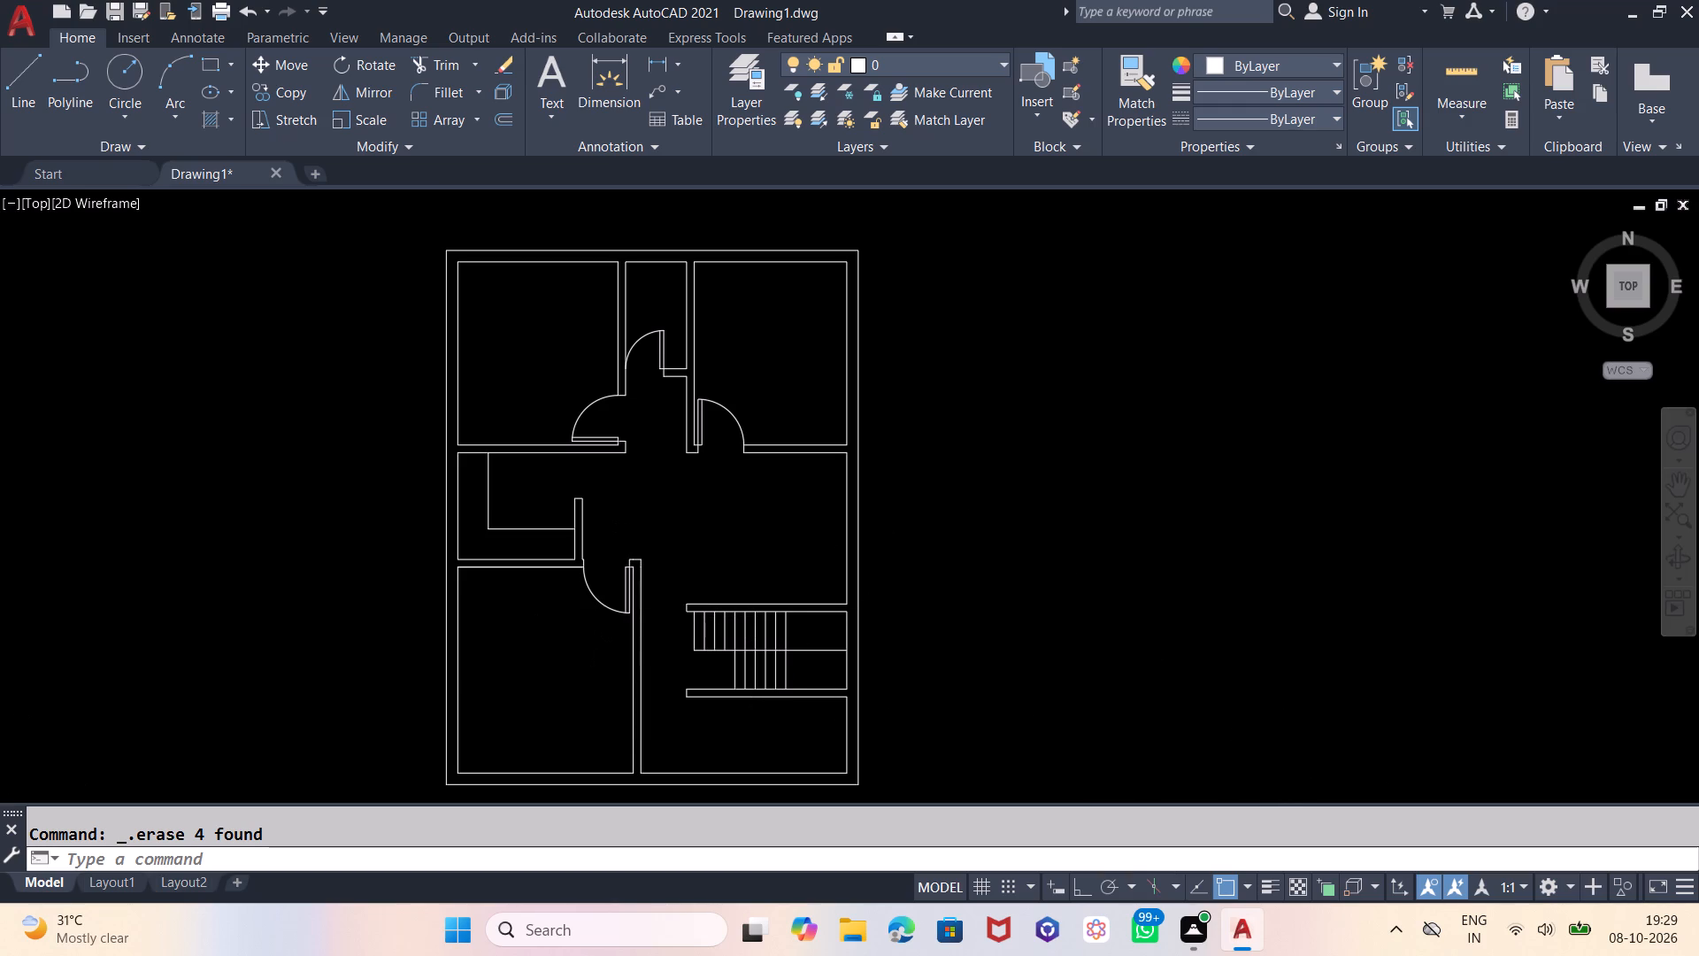
{"action": "scroll", "coordinate": [596, 667], "scroll_direction": "down", "scroll_amount": 1}
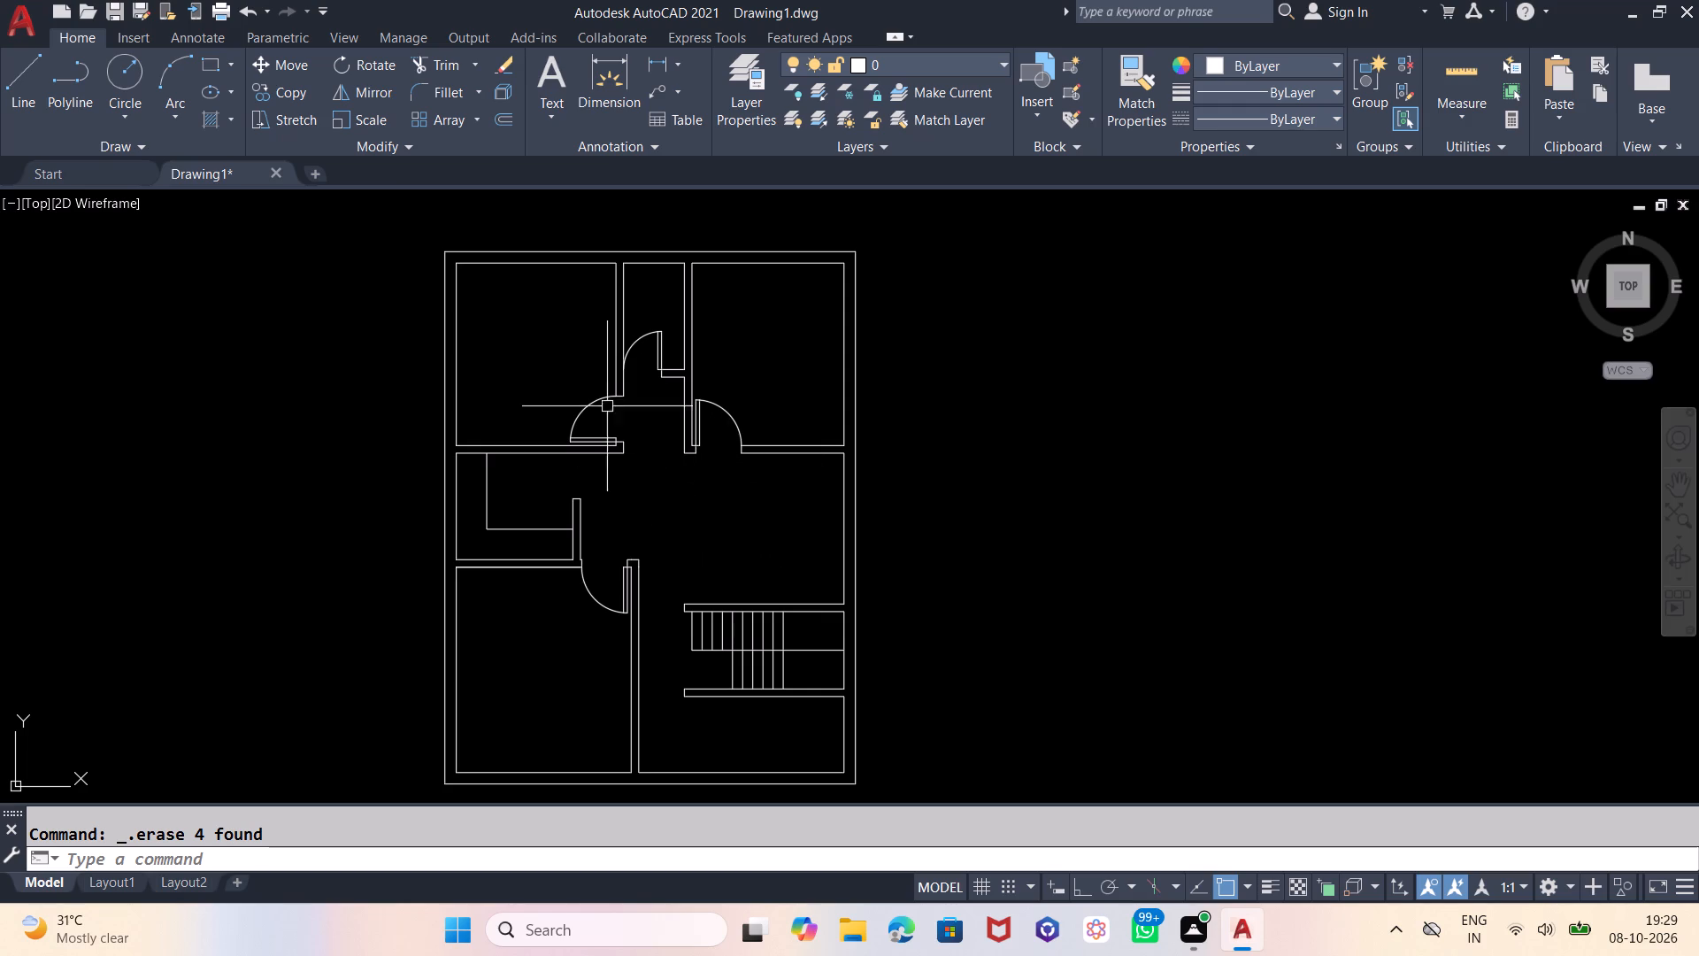
{"action": "left_click", "coordinate": [204, 59]}
{"action": "left_click", "coordinate": [1150, 440]}
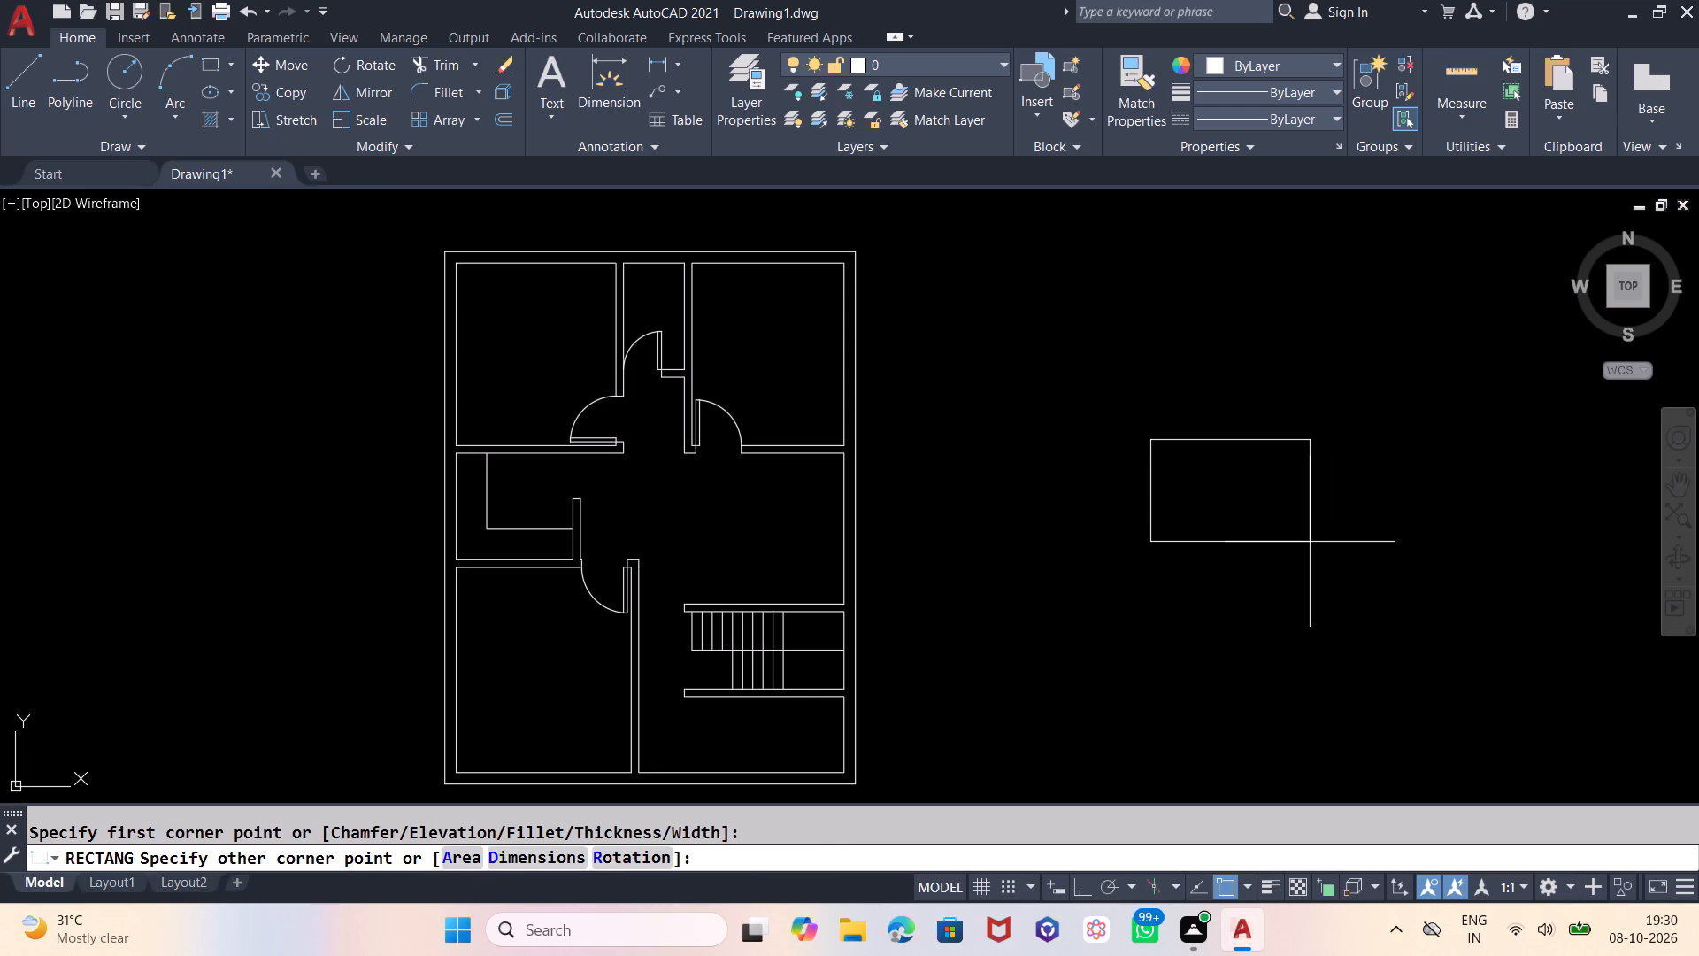
{"action": "key", "text": "shift+at"}
{"action": "type", "text": "5',"}
{"action": "key", "text": "9"}
{"action": "key", "text": "Return"}
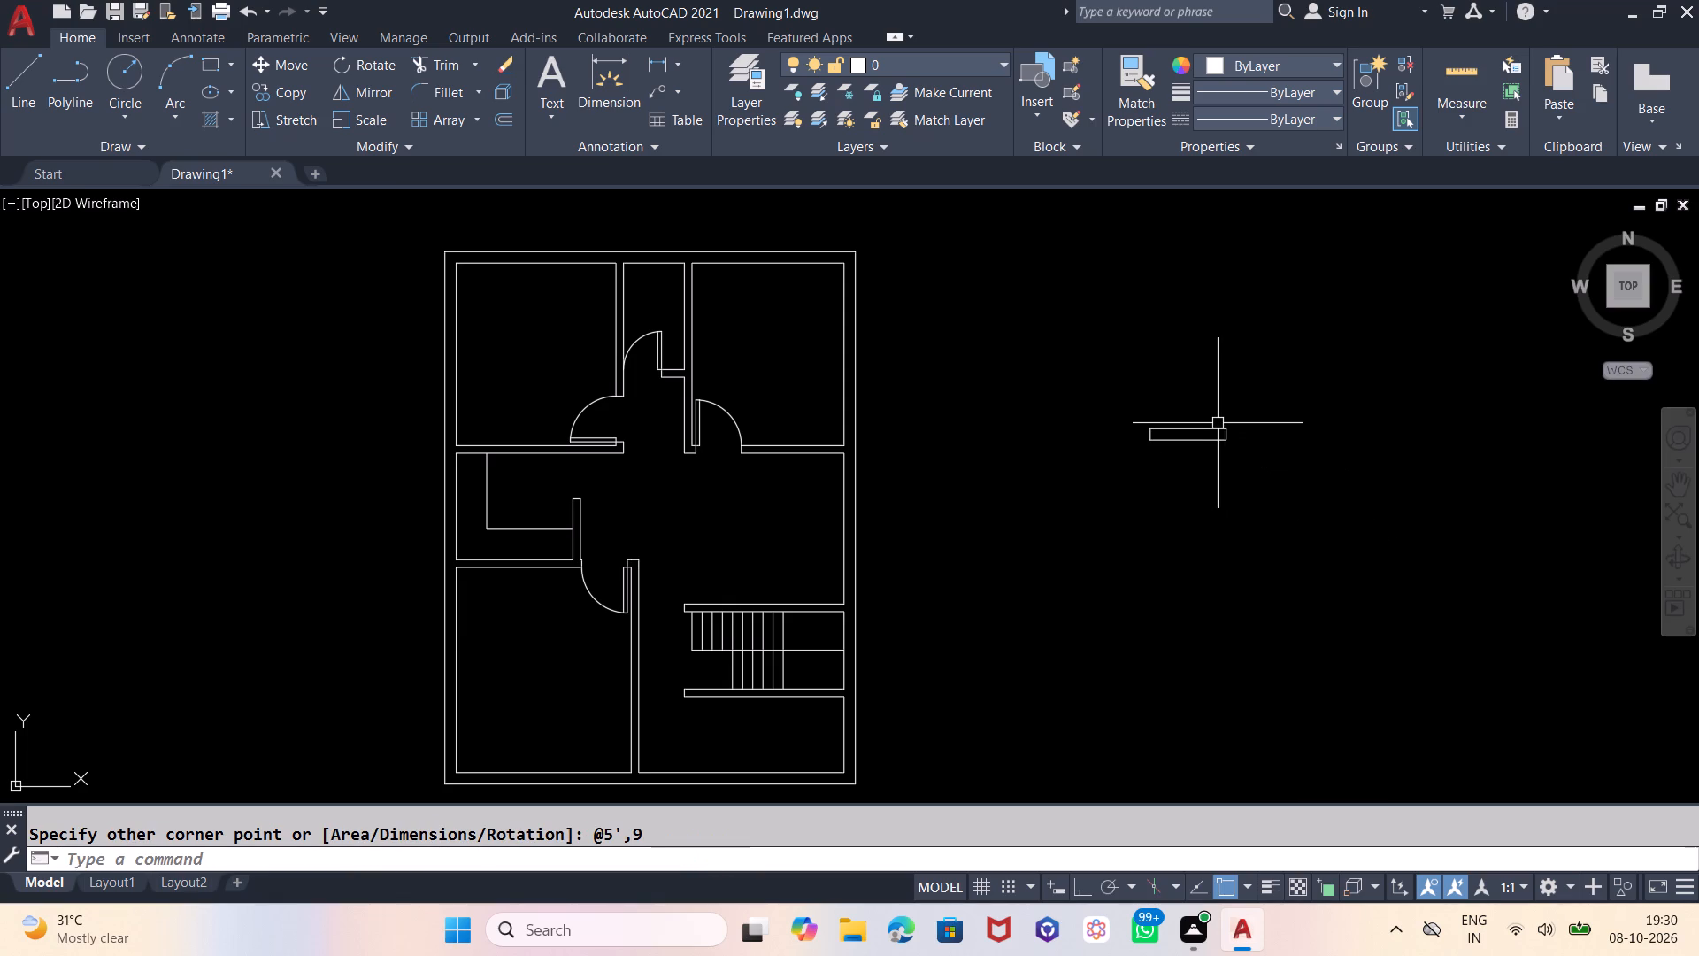
Explode the 5' by 9" rectangle into separate lines.
{"action": "scroll", "coordinate": [1213, 428], "scroll_direction": "up", "scroll_amount": 4}
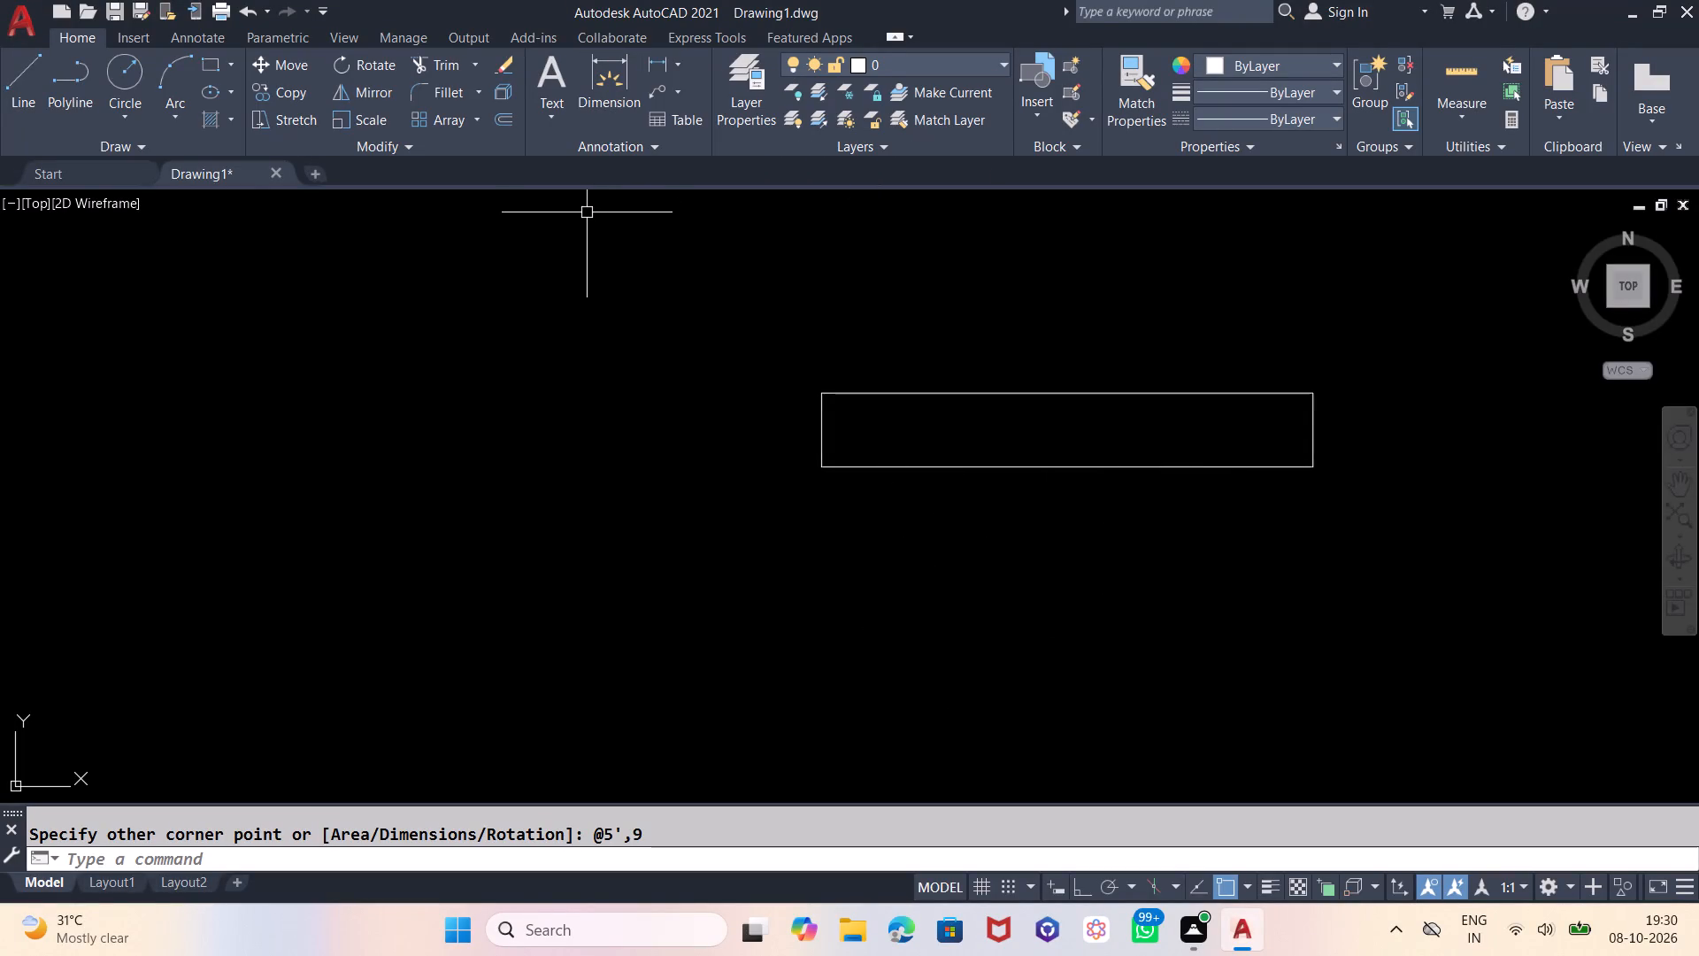
{"action": "left_click_drag", "start_coordinate": [869, 375], "coordinate": [869, 388]}
{"action": "left_click", "coordinate": [865, 410]}
{"action": "key", "text": "x"}
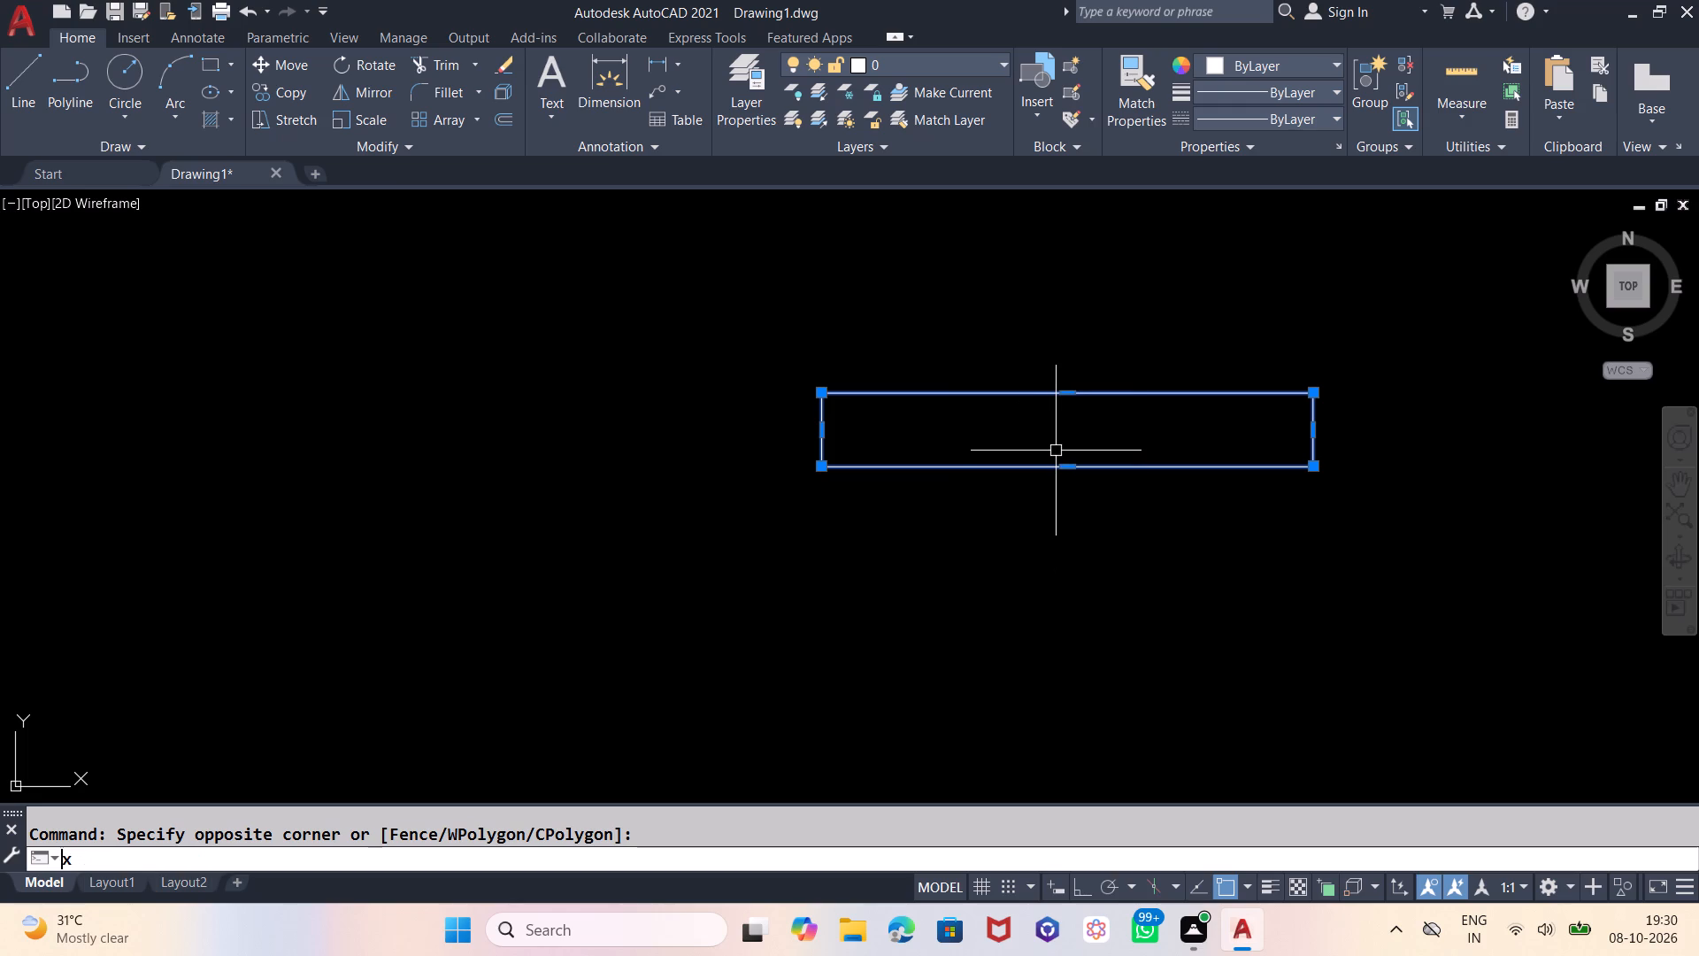
{"action": "key", "text": "Return"}
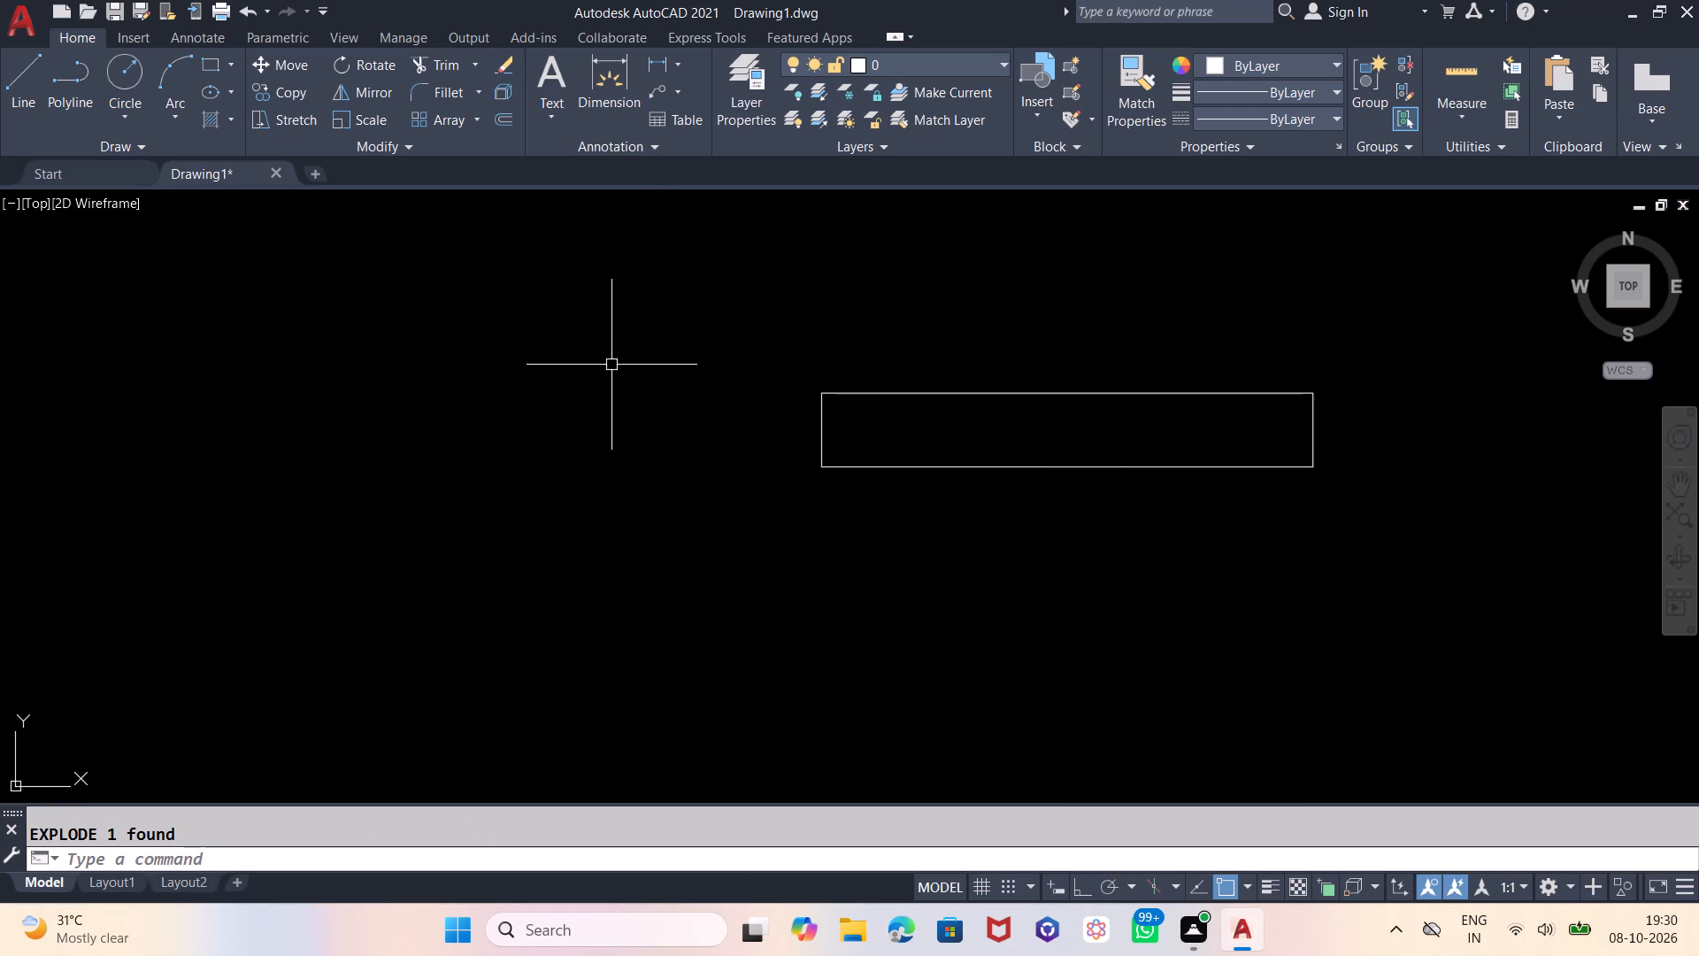
Offset both short ends of the 5' by 9" rectangle 2" inward.
{"action": "key", "text": "o"}
{"action": "key", "text": "Return"}
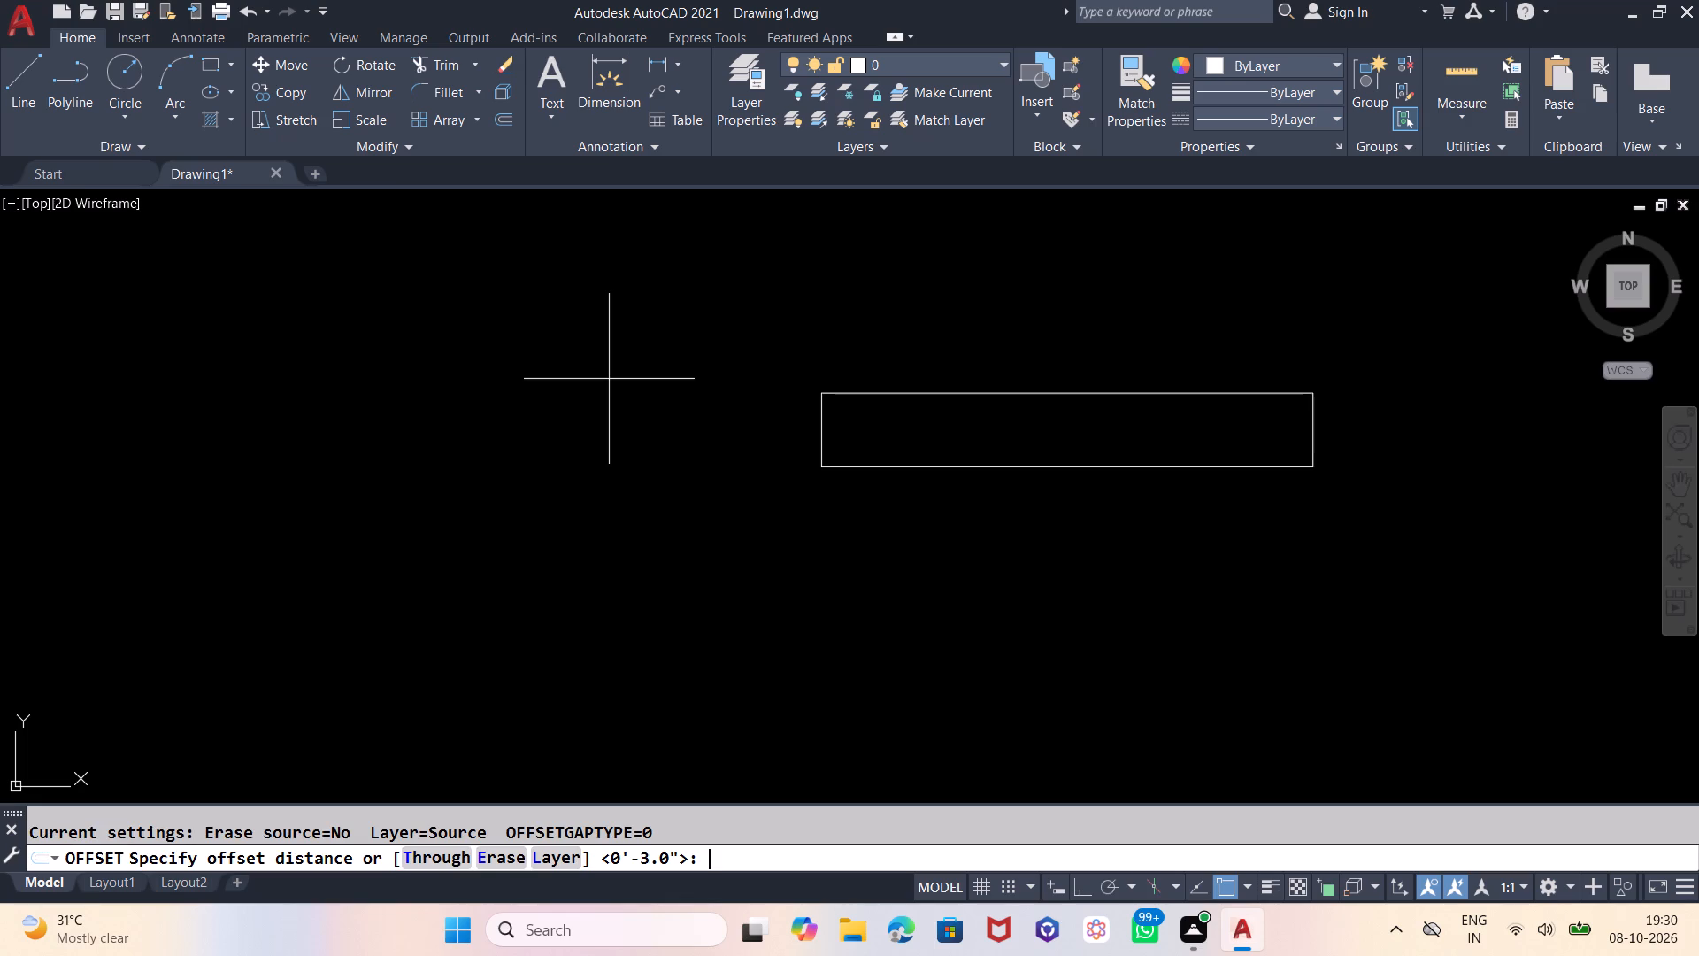
{"action": "key", "text": "2"}
{"action": "key", "text": "Return"}
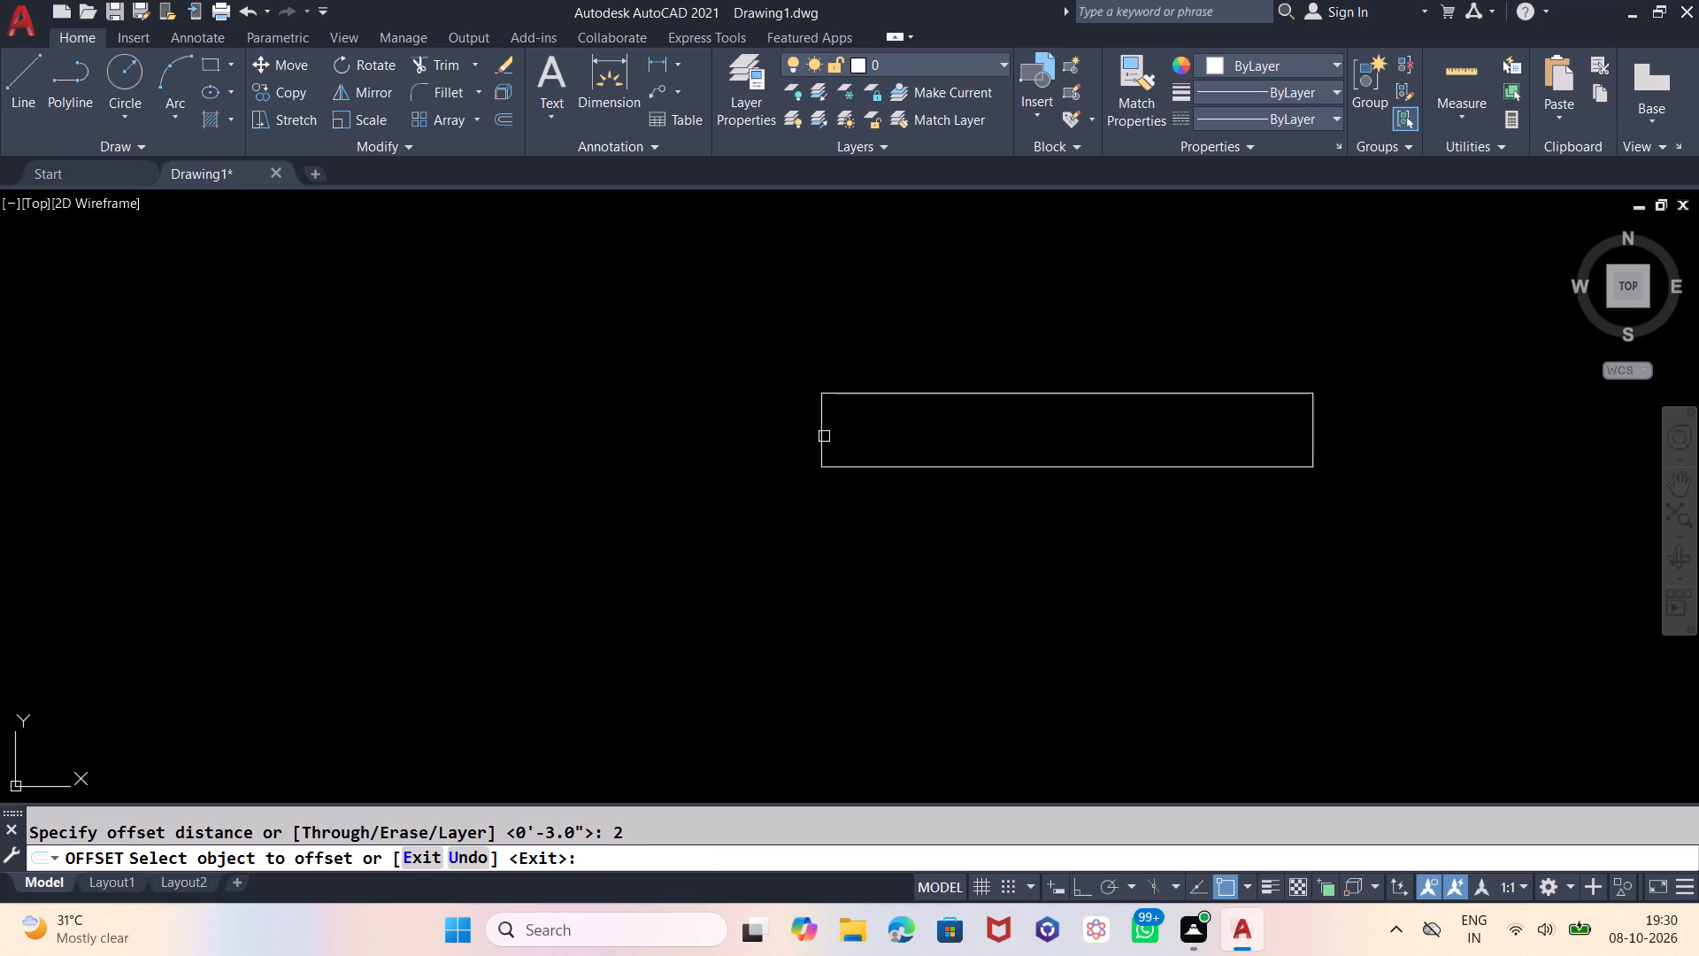
{"action": "left_click", "coordinate": [824, 436]}
{"action": "left_click", "coordinate": [932, 441]}
{"action": "left_click", "coordinate": [1313, 423]}
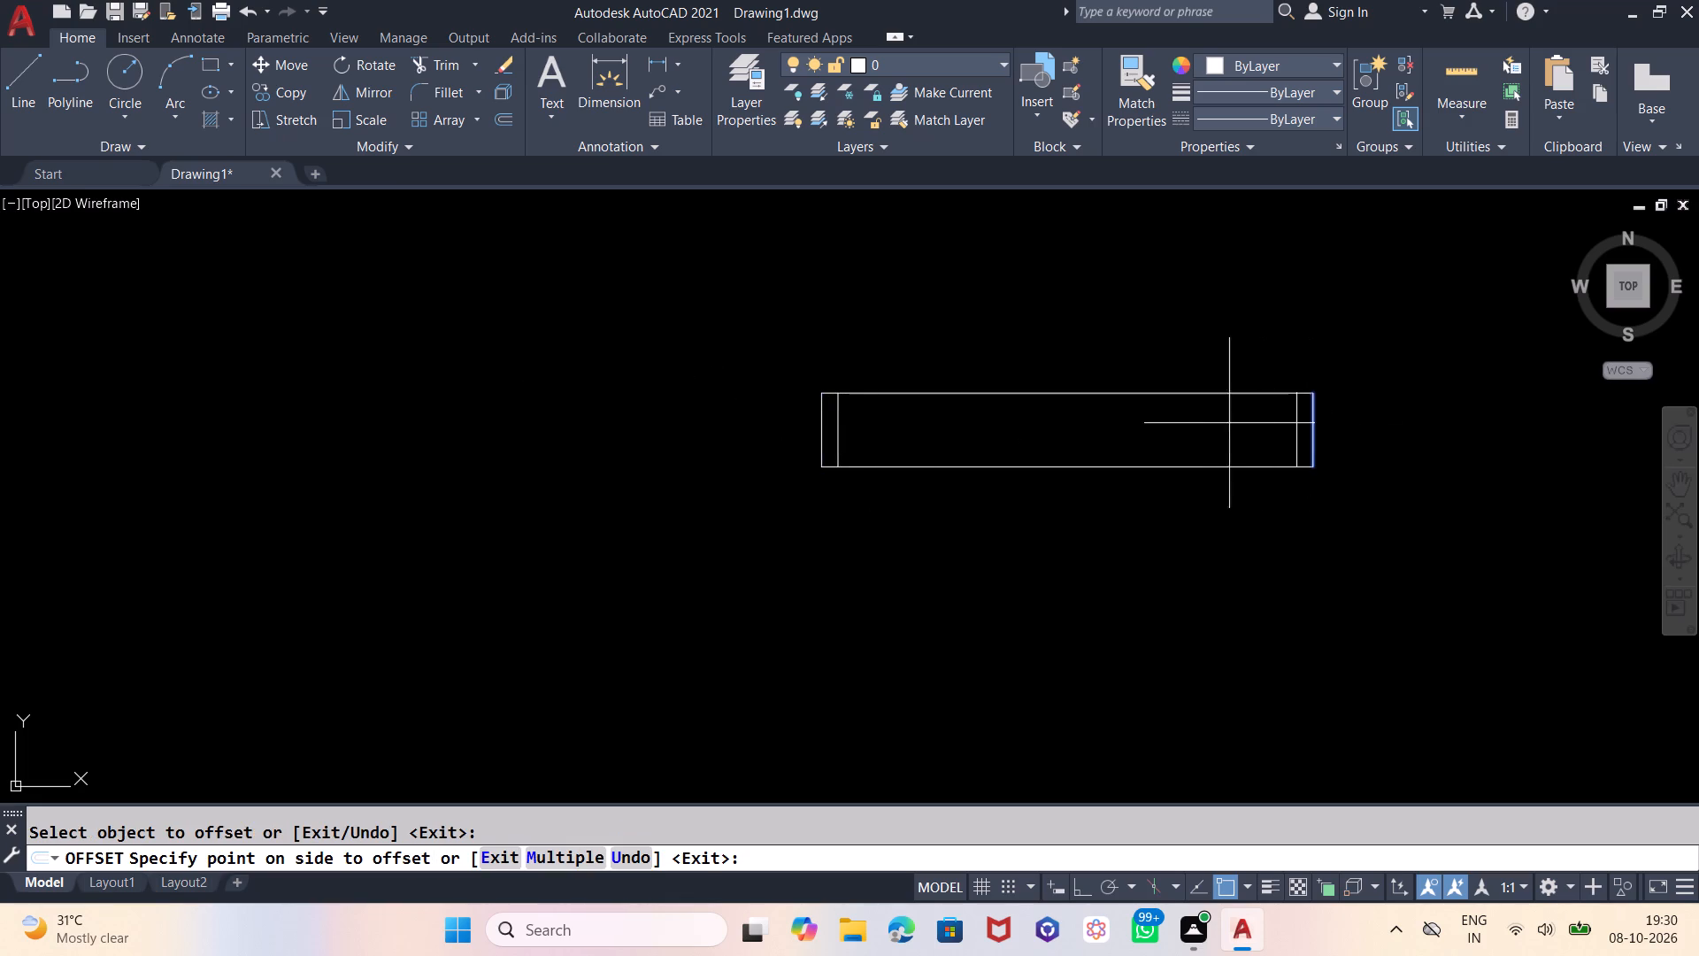
{"action": "left_click", "coordinate": [1213, 426]}
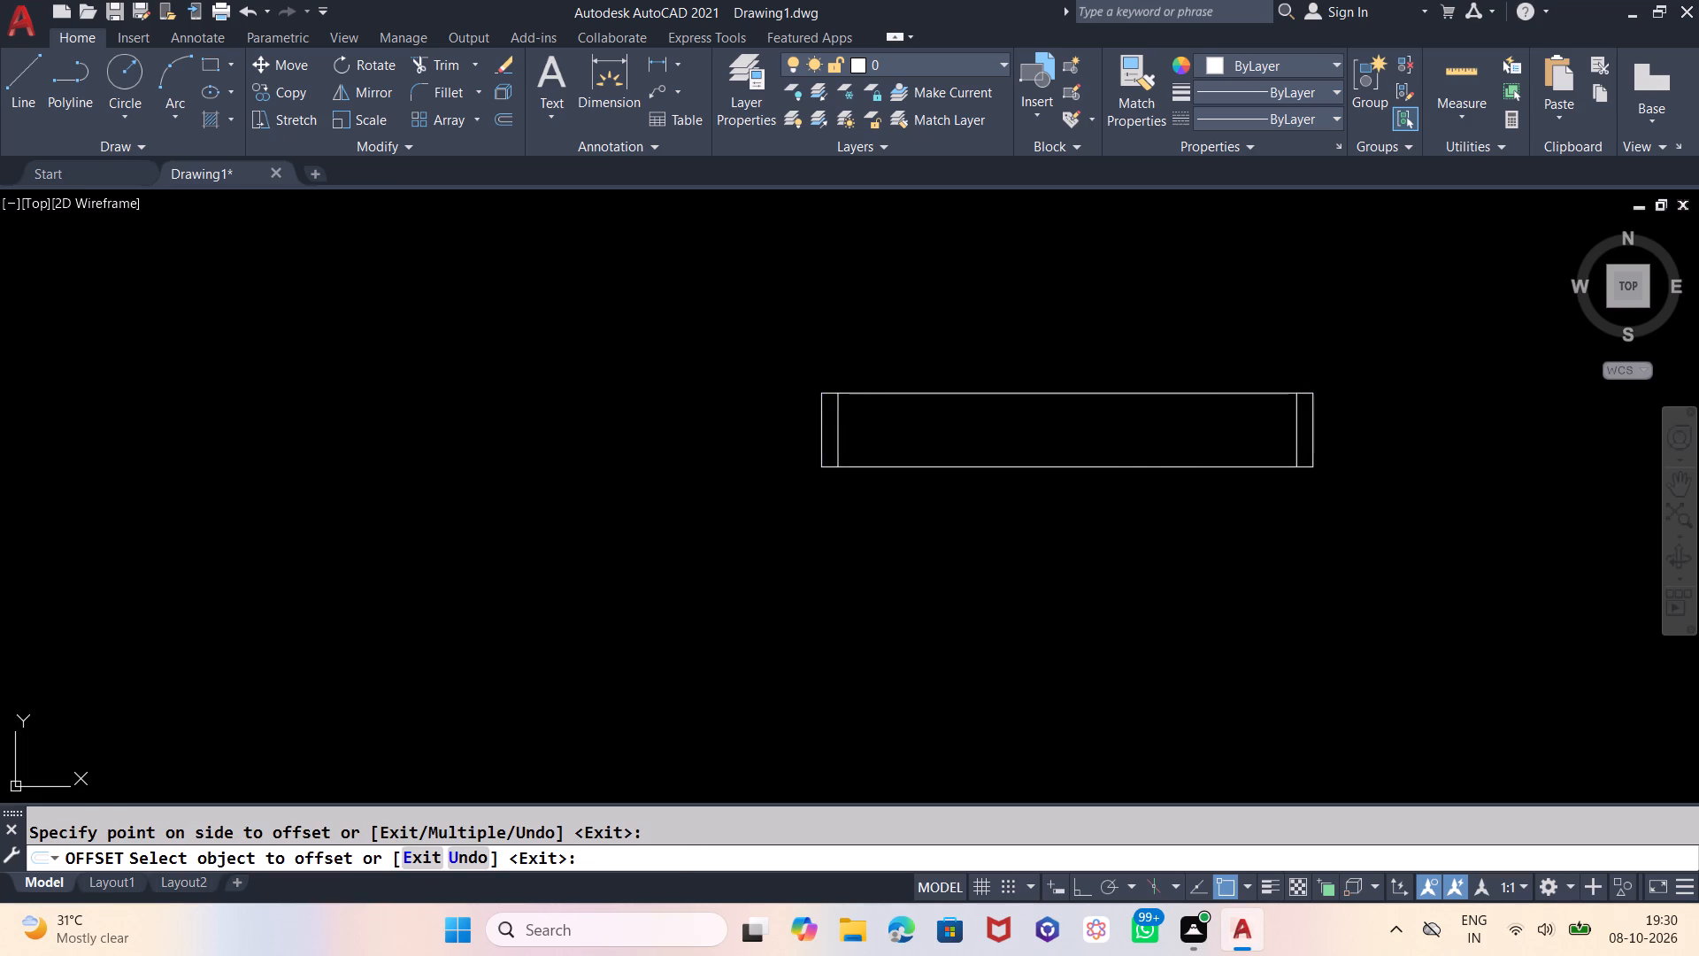
{"action": "key", "text": "Escape"}
Draw a lengthwise centre line through the rectangle between the midpoints of its two short sides.
{"action": "key", "text": "l"}
{"action": "key", "text": "Return"}
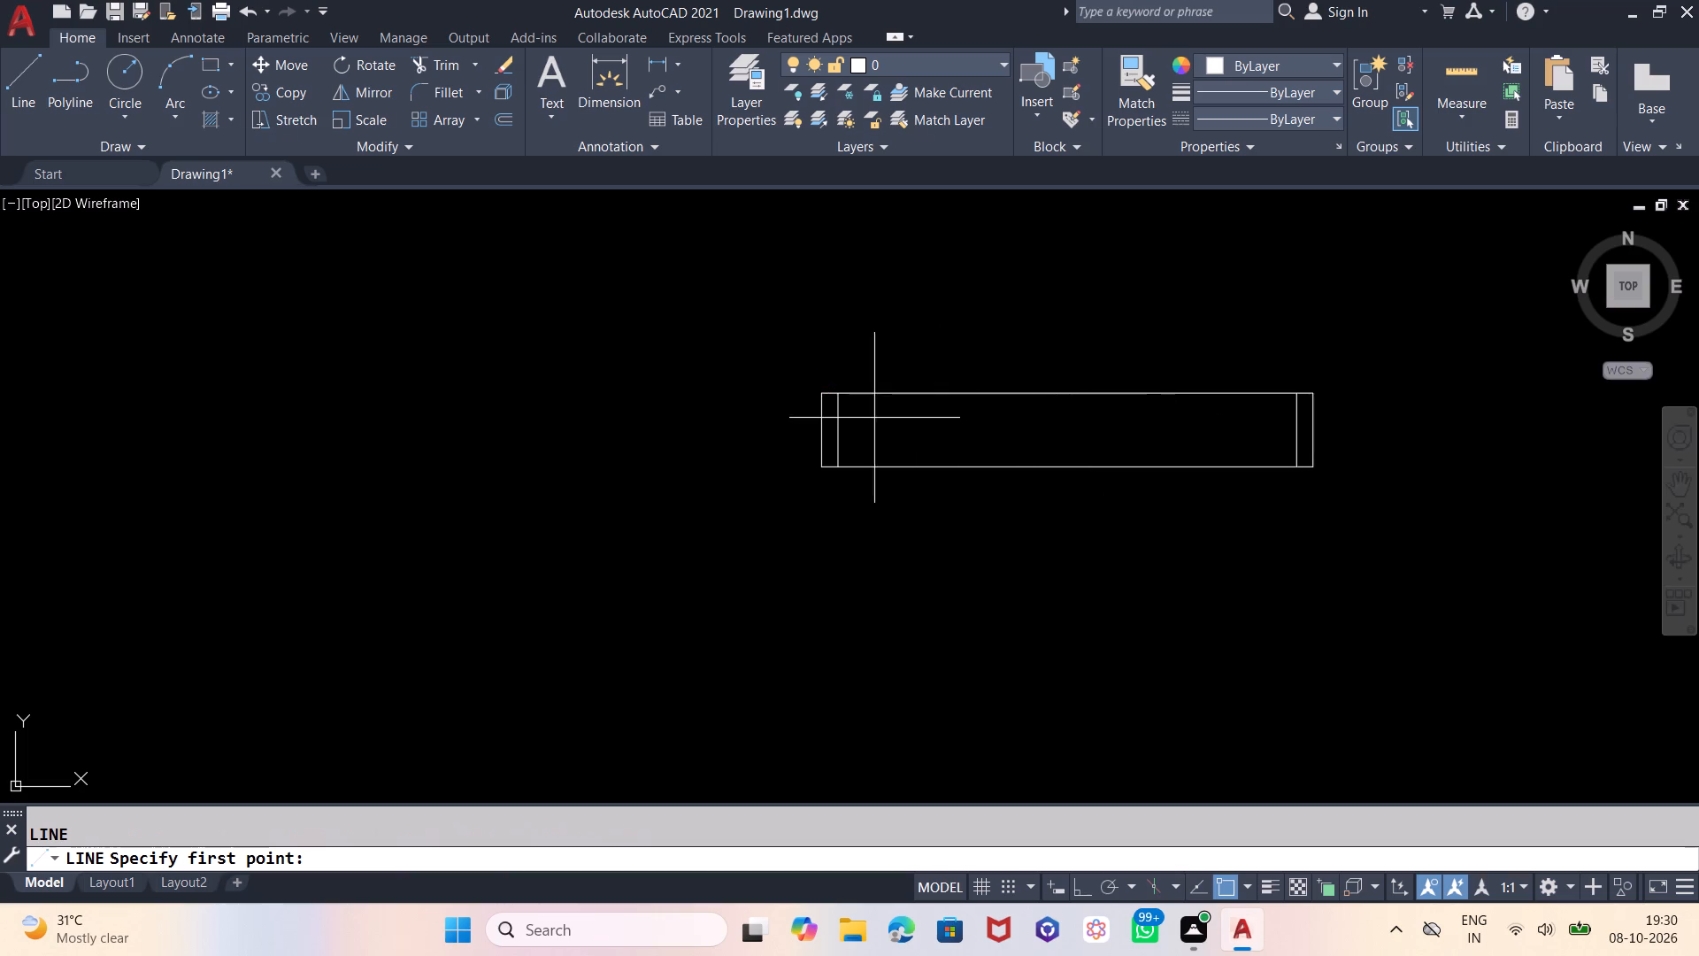
{"action": "left_click", "coordinate": [826, 424]}
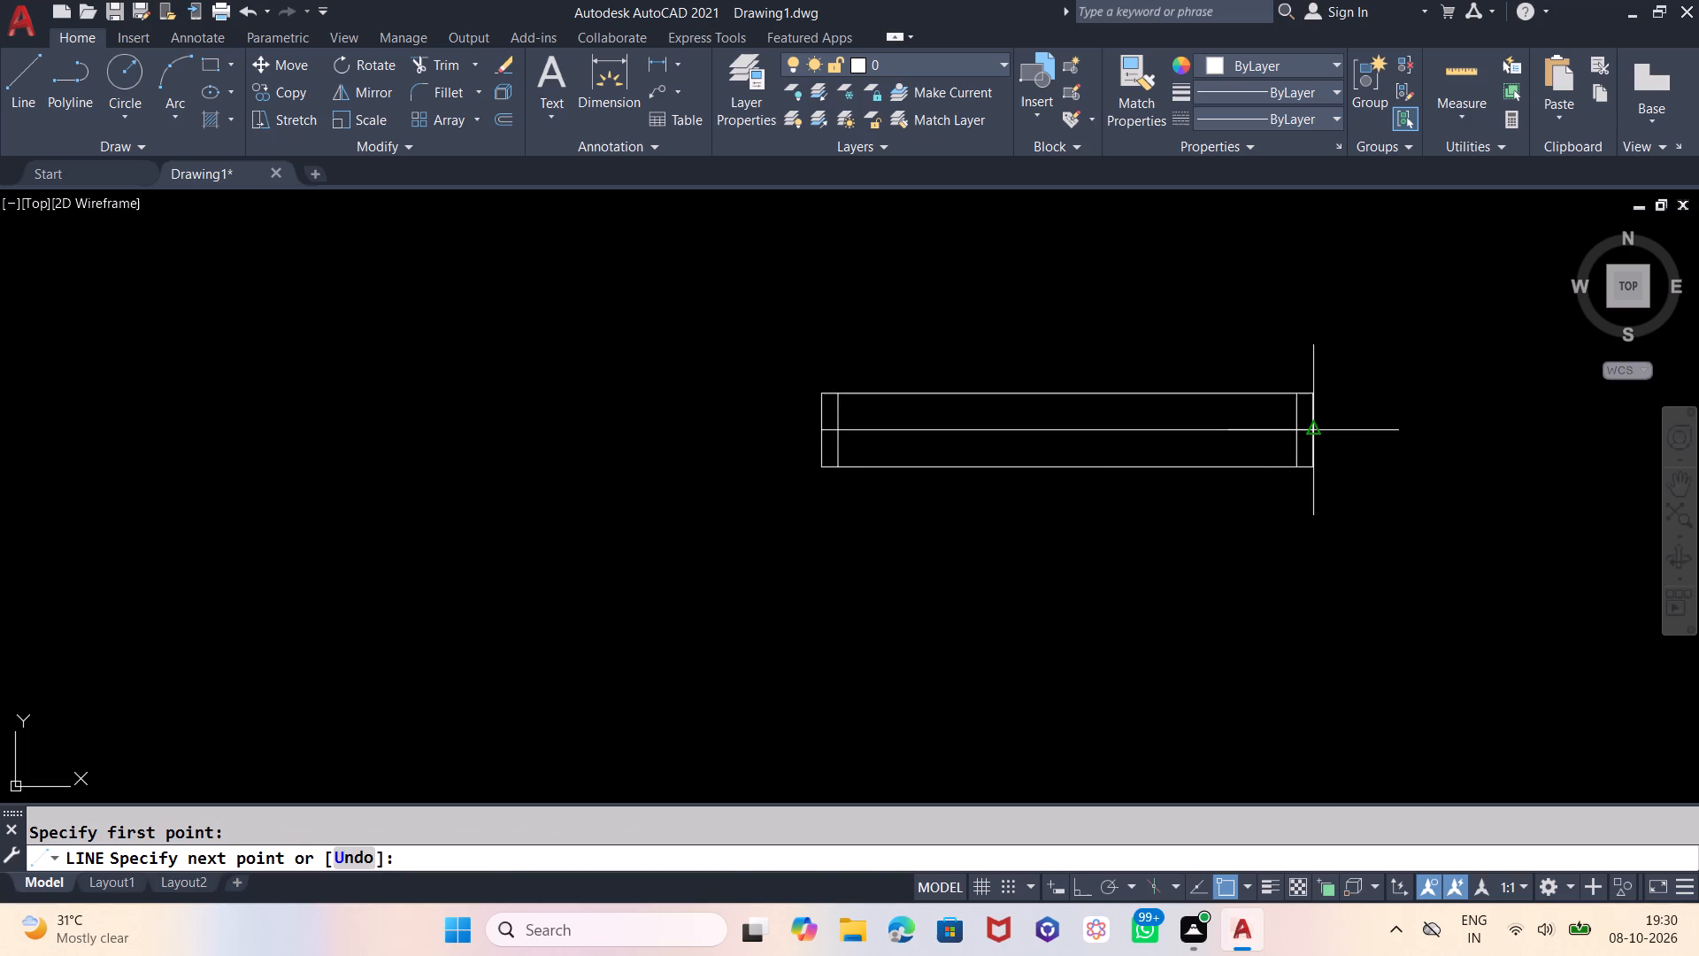
{"action": "left_click", "coordinate": [1315, 428]}
{"action": "key", "text": "Escape"}
Offset the rectangle's centre line 2" to both sides.
{"action": "key", "text": "o"}
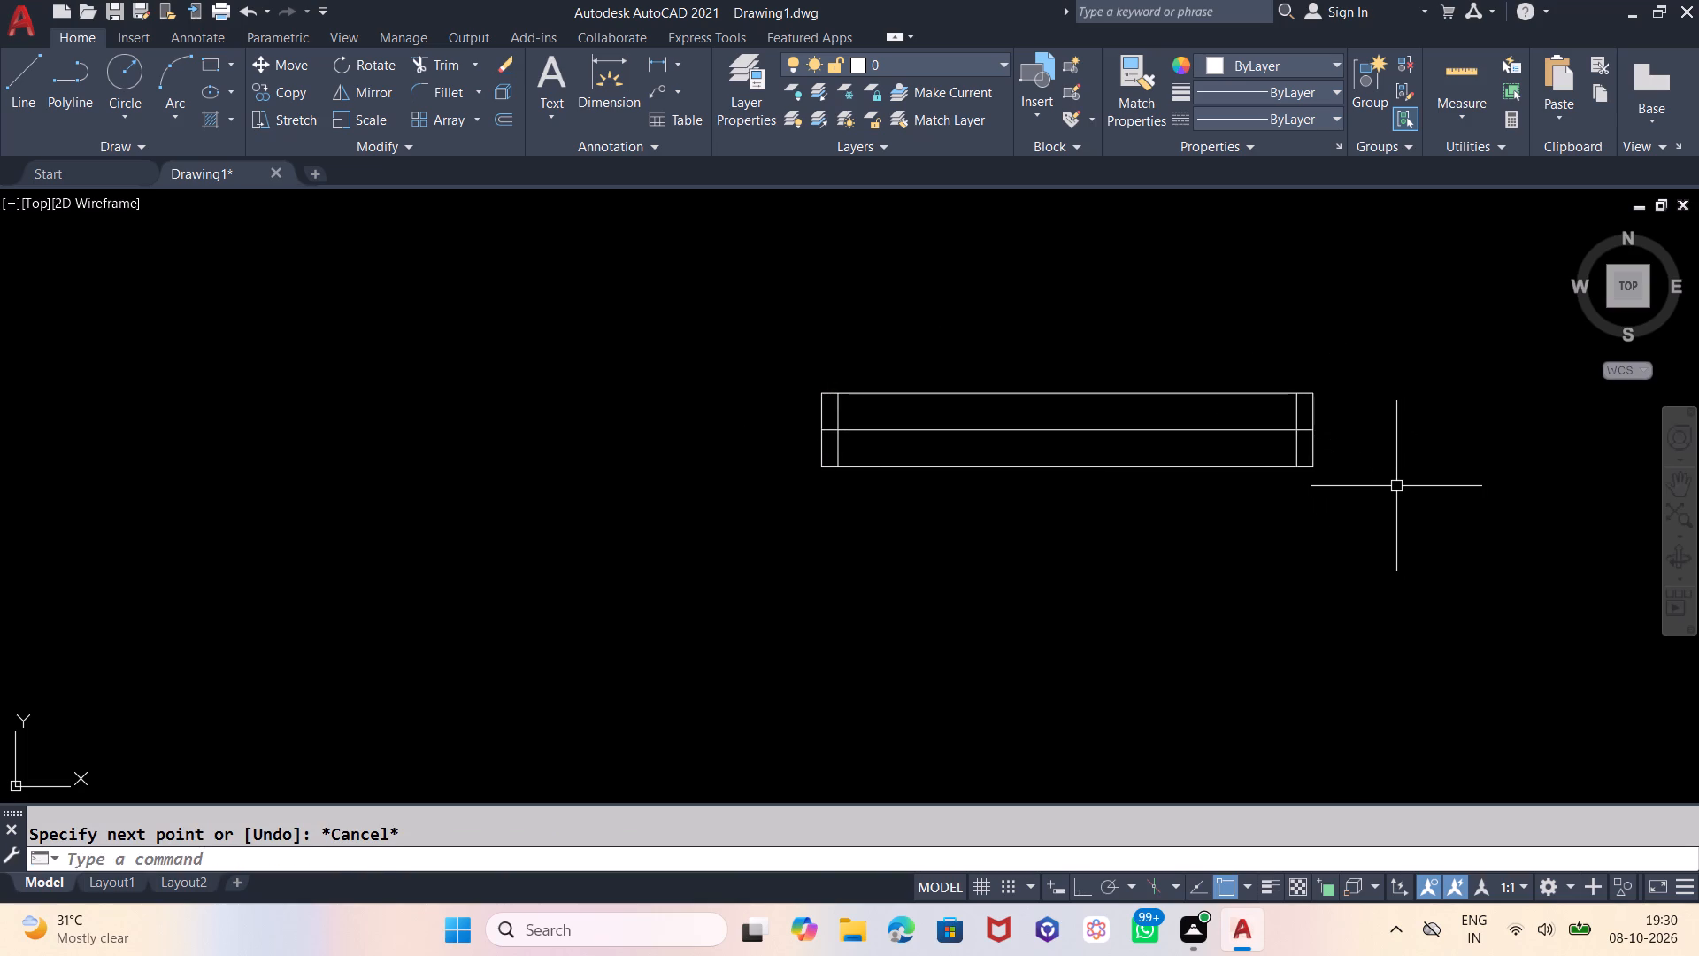
{"action": "key", "text": "Return"}
{"action": "key", "text": "2"}
{"action": "key", "text": "Return"}
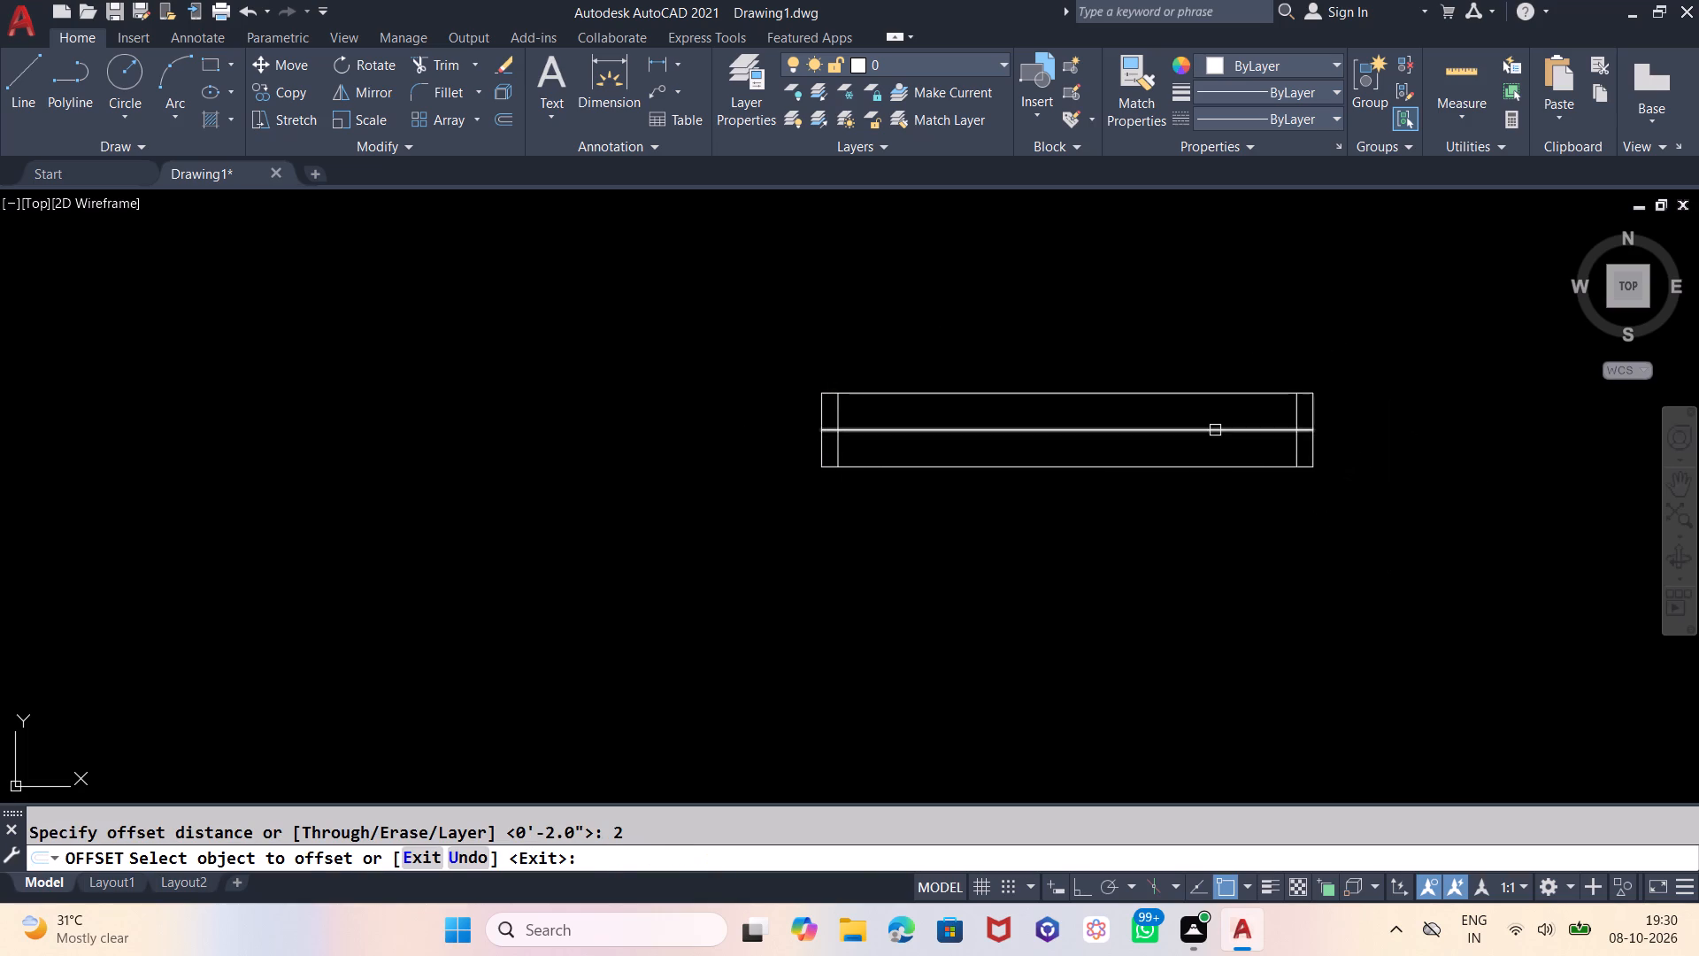
{"action": "left_click", "coordinate": [1215, 431]}
{"action": "left_click", "coordinate": [1217, 408]}
{"action": "left_click", "coordinate": [1218, 431]}
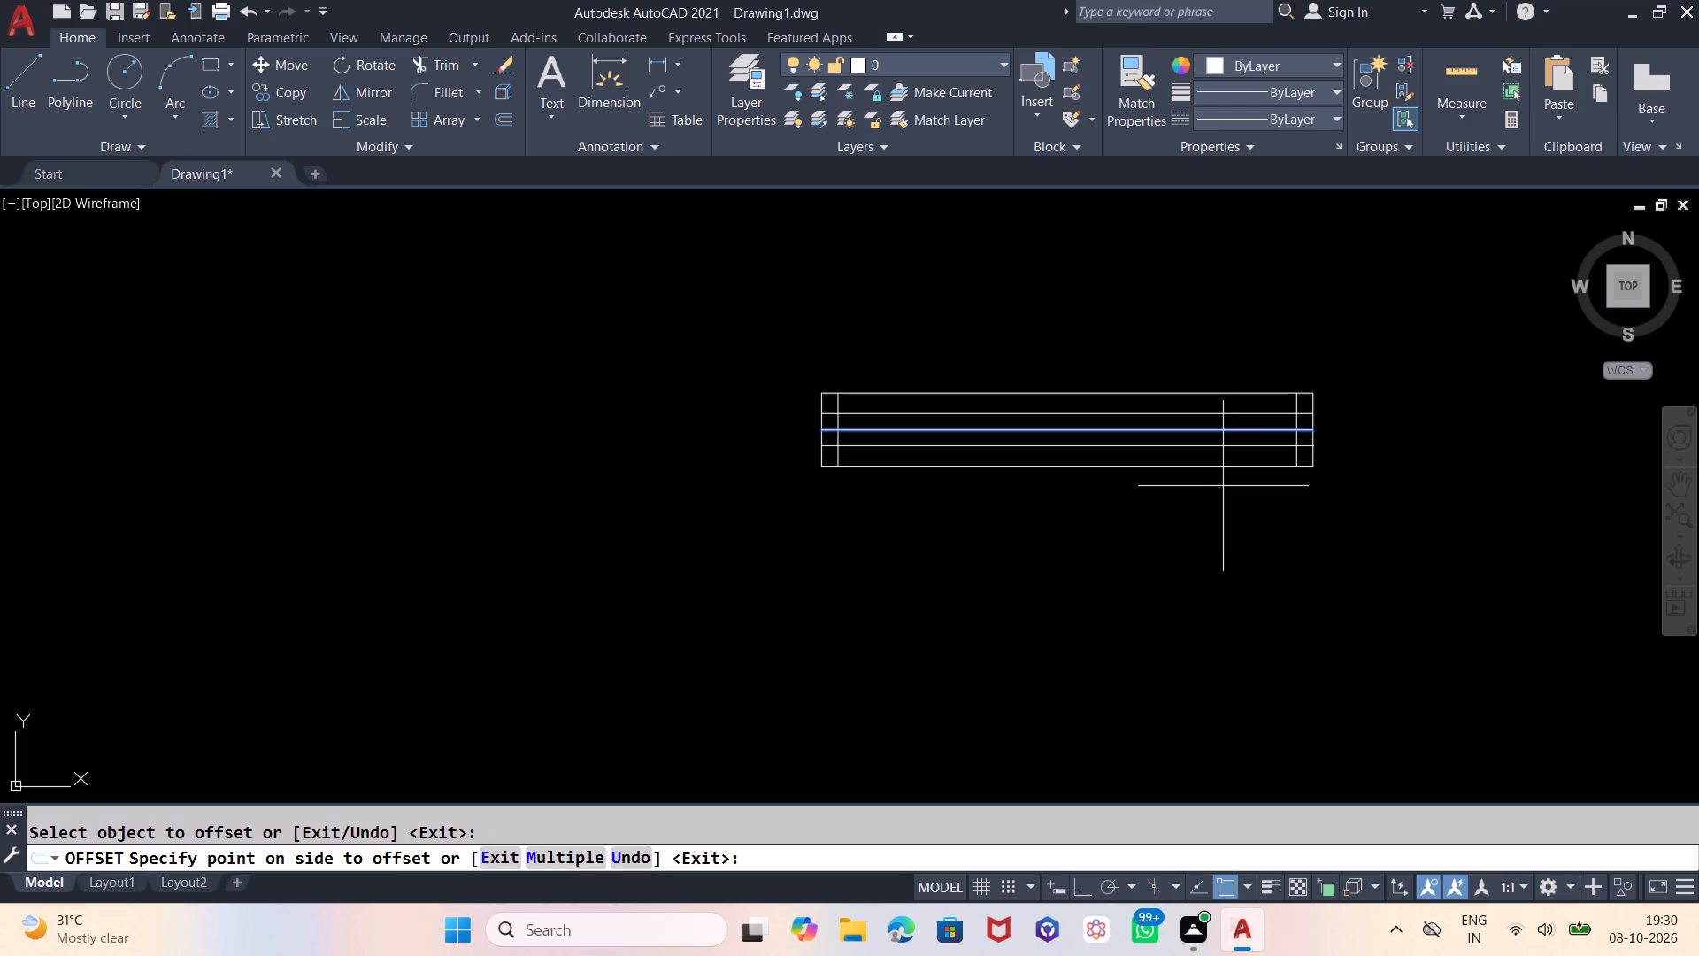
{"action": "left_click", "coordinate": [1223, 486]}
{"action": "key", "text": "Escape"}
Trim the three lengthwise inner lines out of the 2" end strips at both ends of the rectangle.
{"action": "key", "text": "t"}
{"action": "key", "text": "r"}
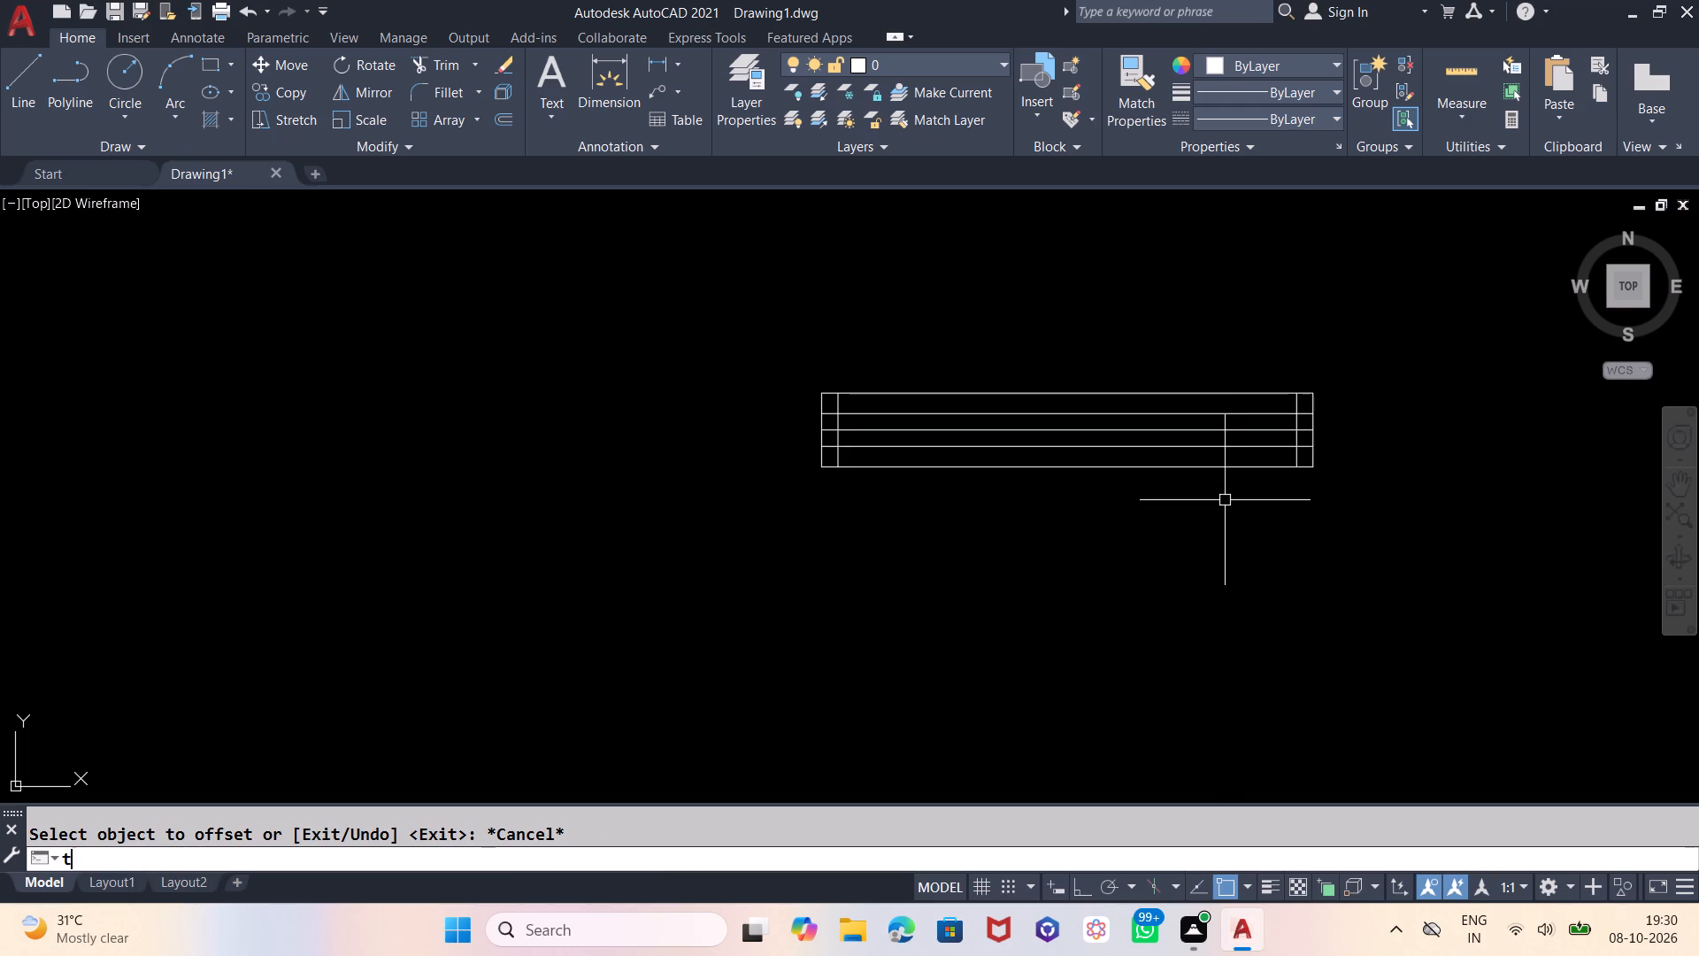
{"action": "key", "text": "Return"}
{"action": "key", "text": "Return"}
{"action": "scroll", "coordinate": [1311, 425], "scroll_direction": "up", "scroll_amount": 3}
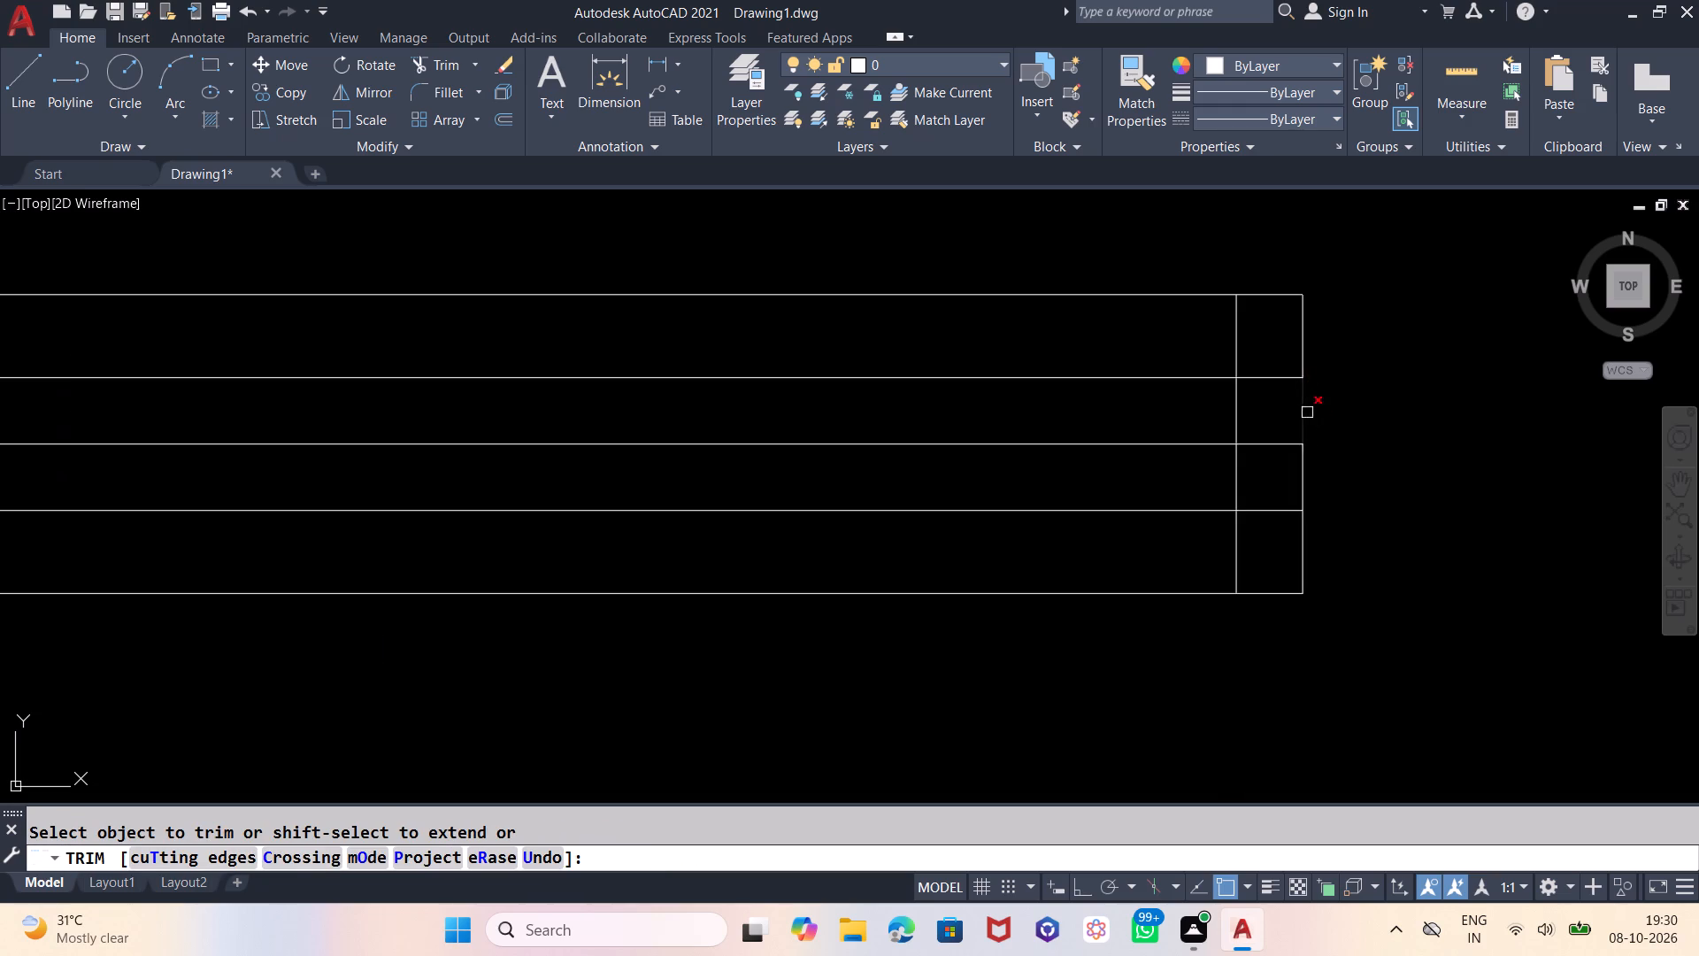
{"action": "left_click", "coordinate": [1262, 363]}
{"action": "left_click", "coordinate": [1257, 537]}
{"action": "scroll", "coordinate": [1573, 474], "scroll_direction": "down", "scroll_amount": 3}
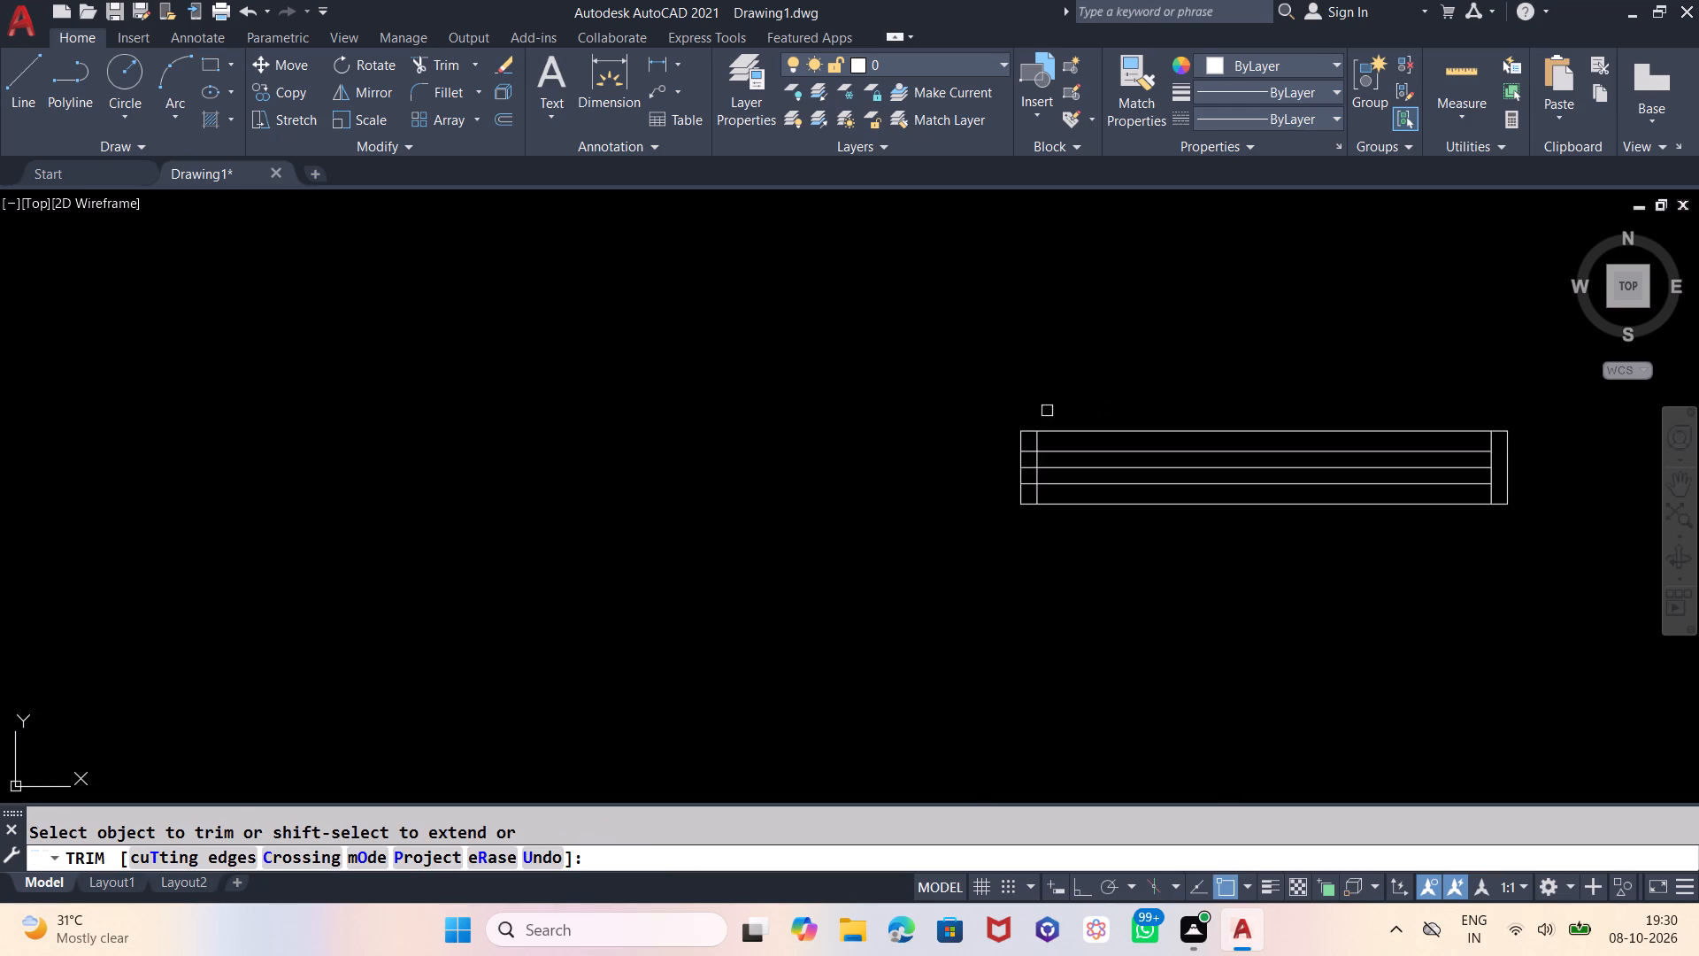
{"action": "scroll", "coordinate": [1024, 418], "scroll_direction": "up", "scroll_amount": 4}
{"action": "left_click_drag", "start_coordinate": [1030, 562], "coordinate": [1020, 605]}
{"action": "scroll", "coordinate": [1013, 353], "scroll_direction": "down", "scroll_amount": 2}
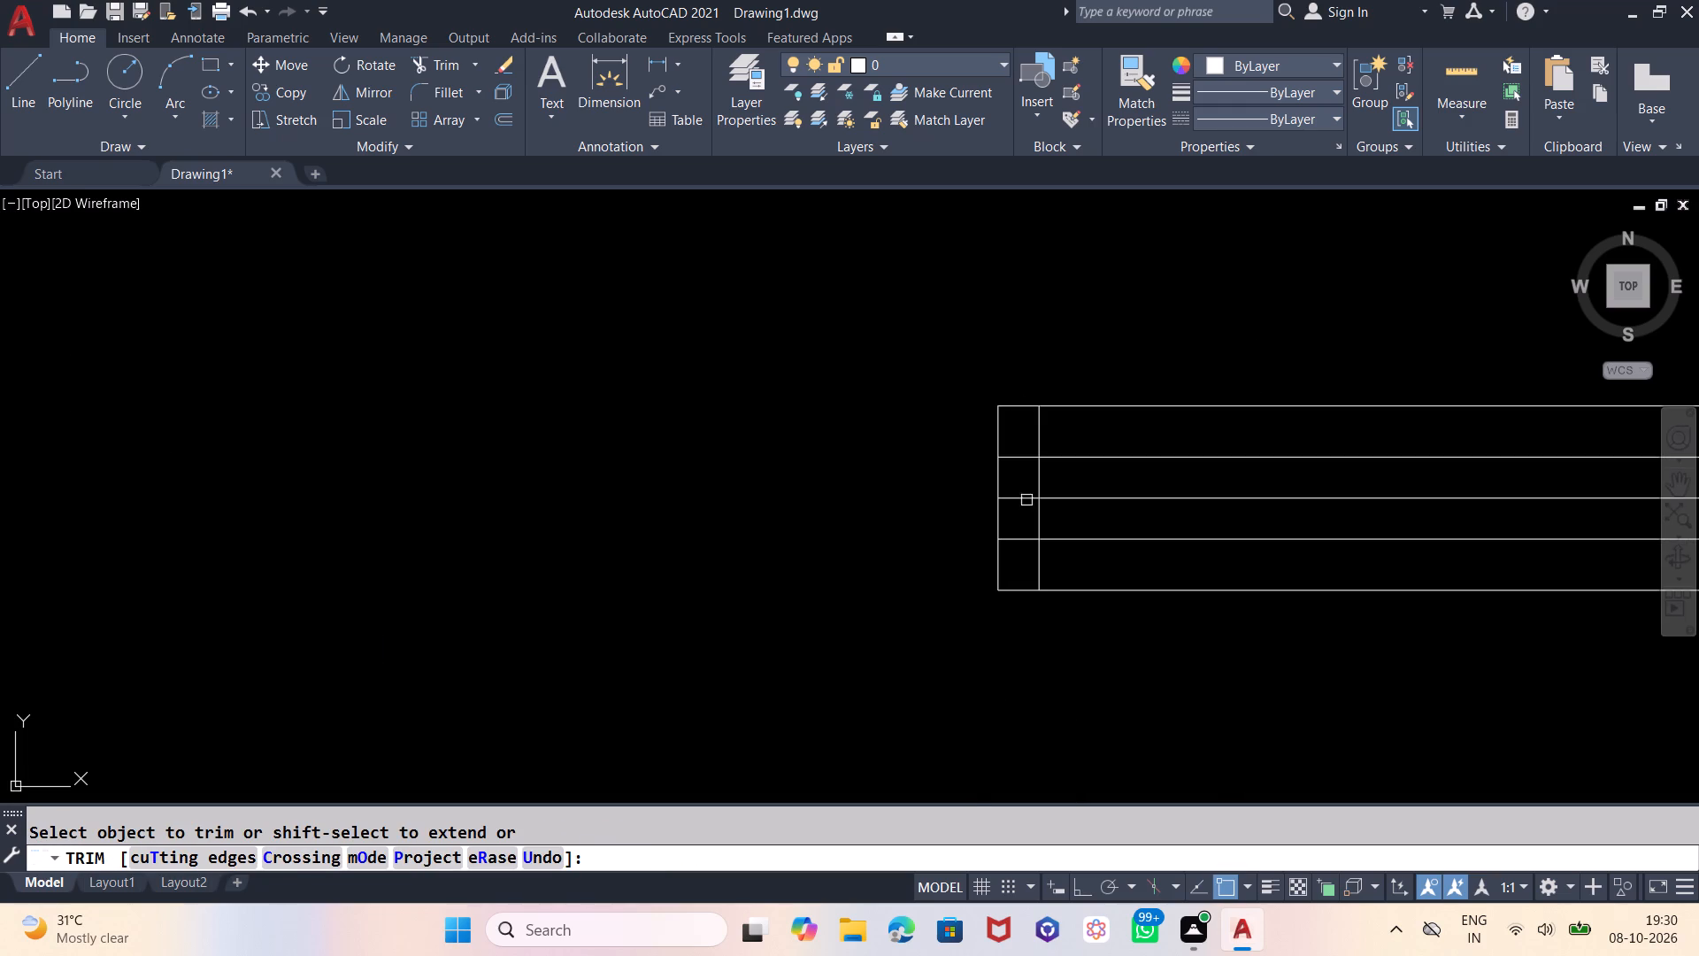
{"action": "left_click", "coordinate": [1020, 451]}
{"action": "left_click", "coordinate": [1019, 549]}
{"action": "scroll", "coordinate": [810, 479], "scroll_direction": "down", "scroll_amount": 2}
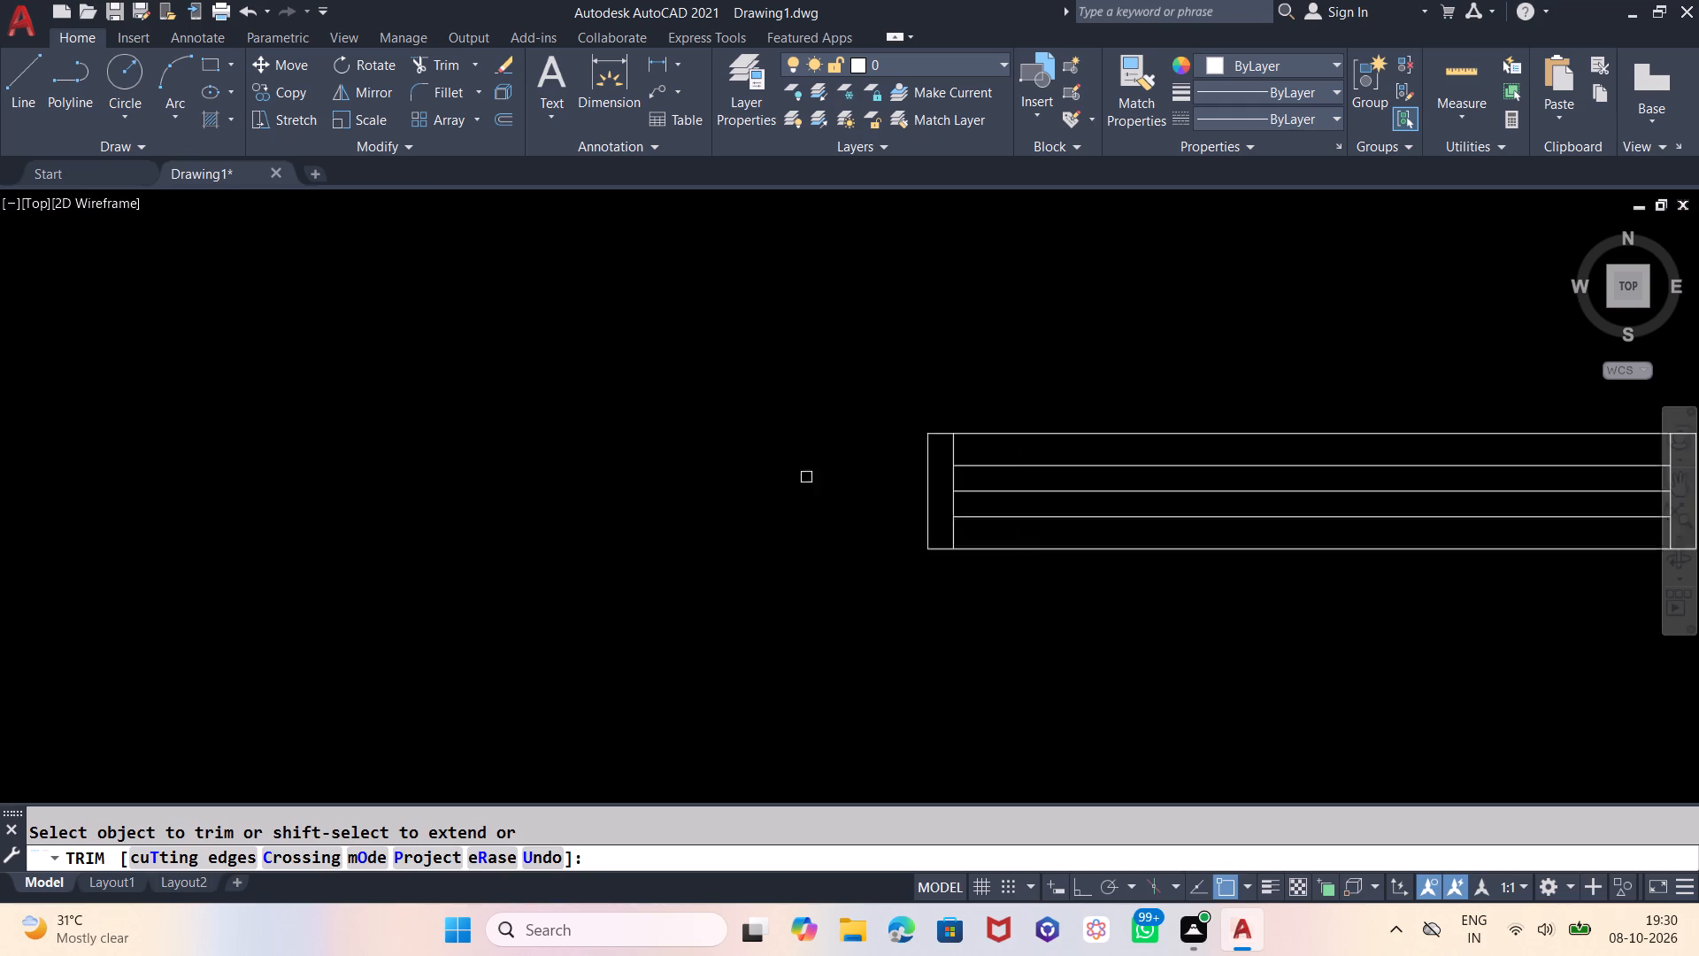
{"action": "scroll", "coordinate": [804, 476], "scroll_direction": "down", "scroll_amount": 1}
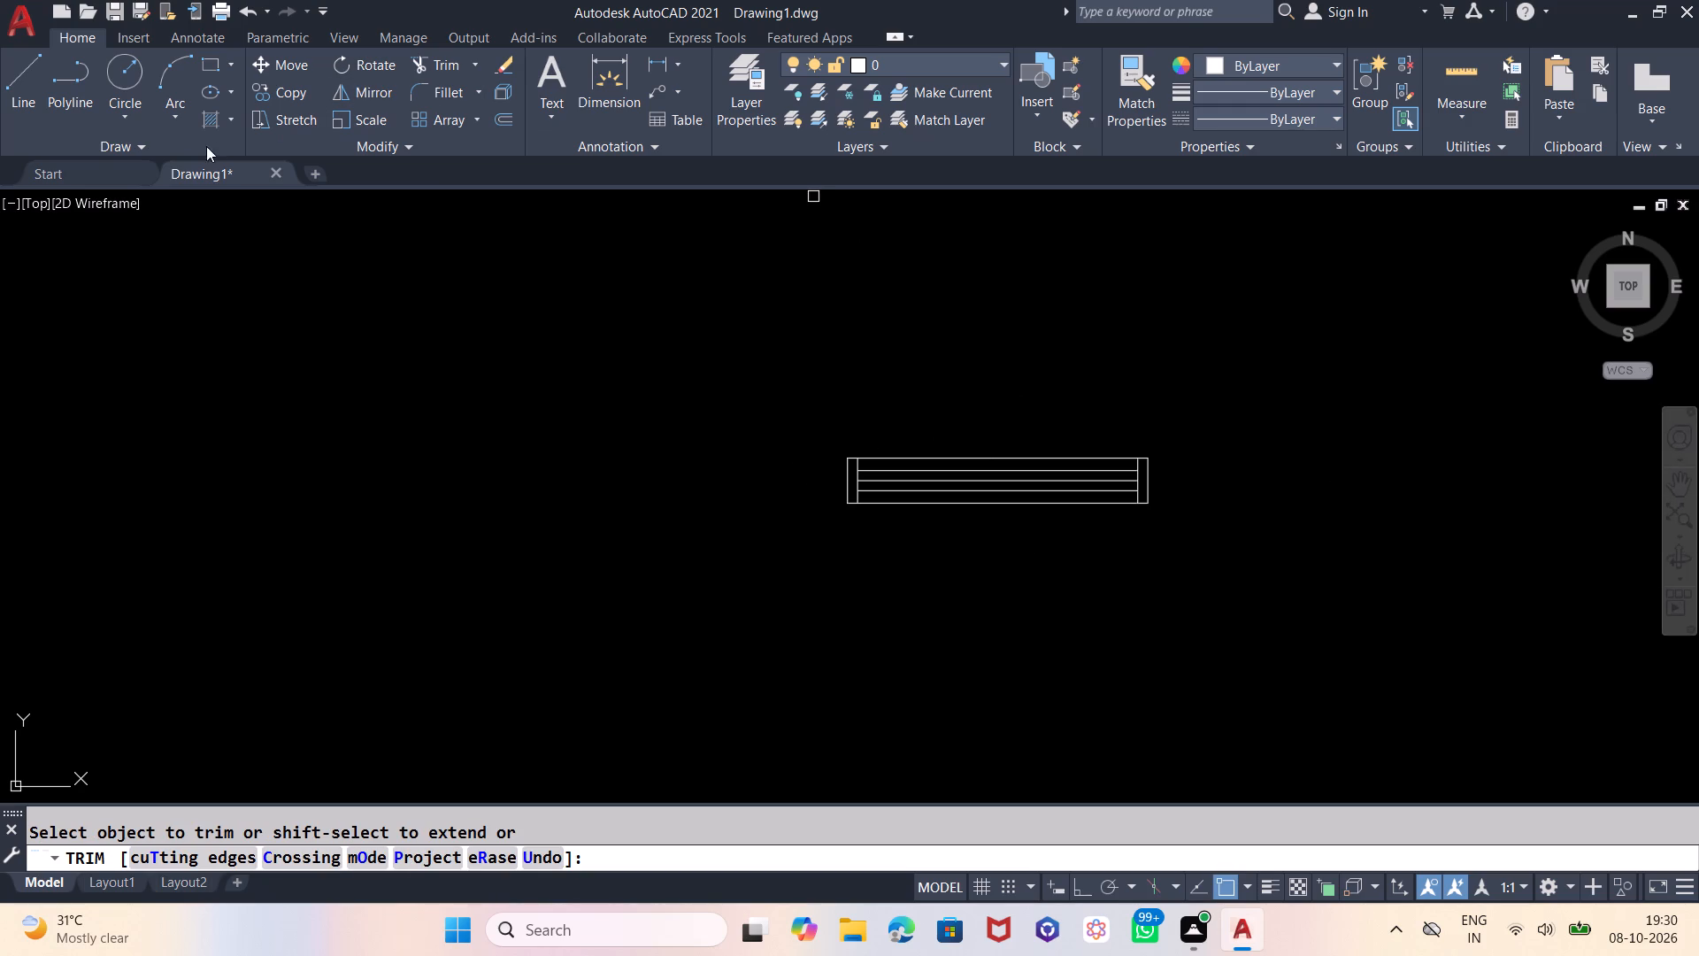
{"action": "key", "text": "Escape"}
Copy the finished window symbol to the empty space between it and the floor plan.
{"action": "left_click_drag", "start_coordinate": [1221, 404], "coordinate": [1114, 413]}
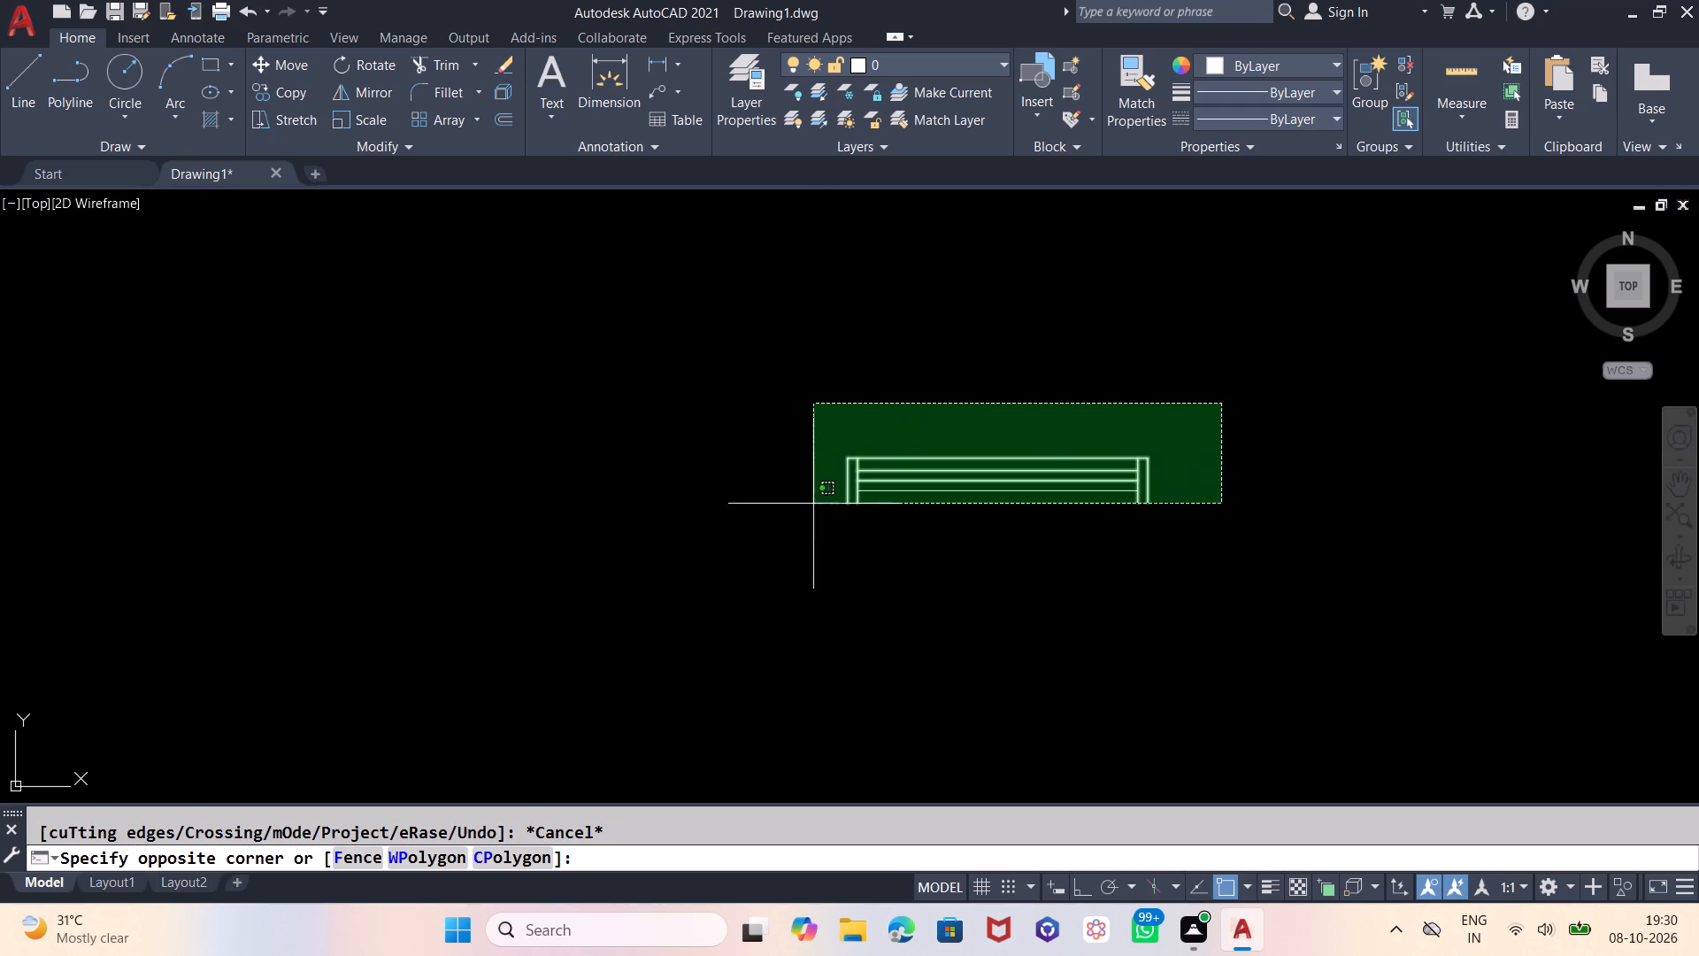
{"action": "left_click", "coordinate": [757, 549]}
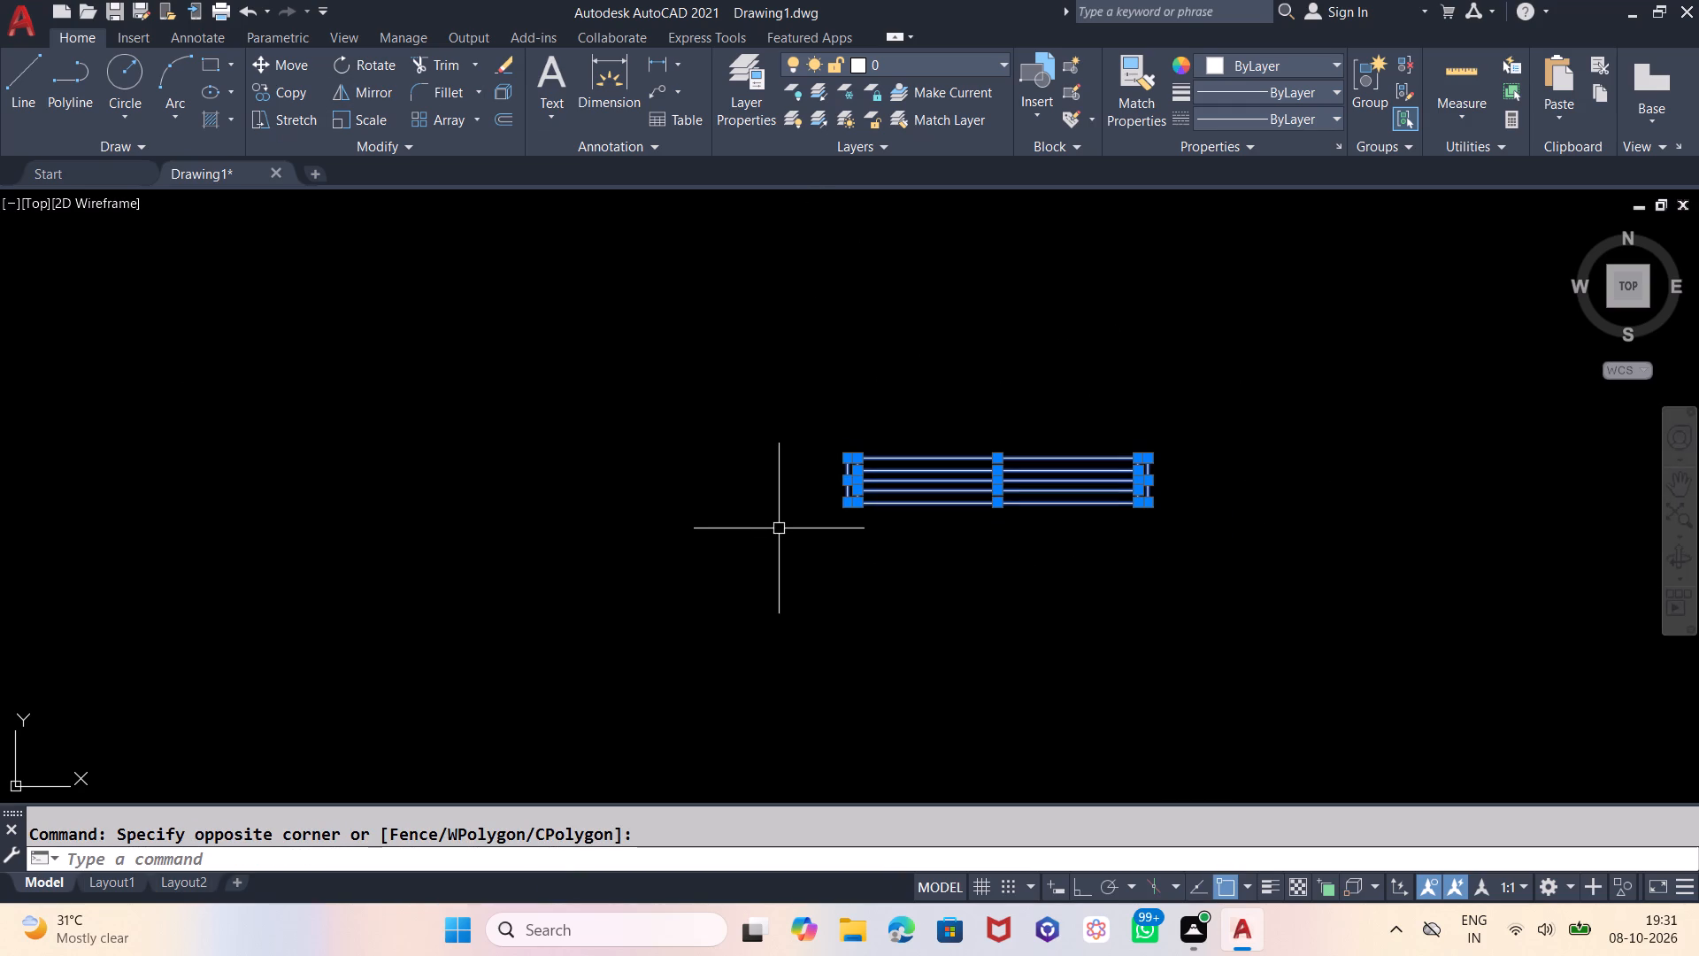
{"action": "key", "text": "c"}
{"action": "key", "text": "p"}
{"action": "key", "text": "Return"}
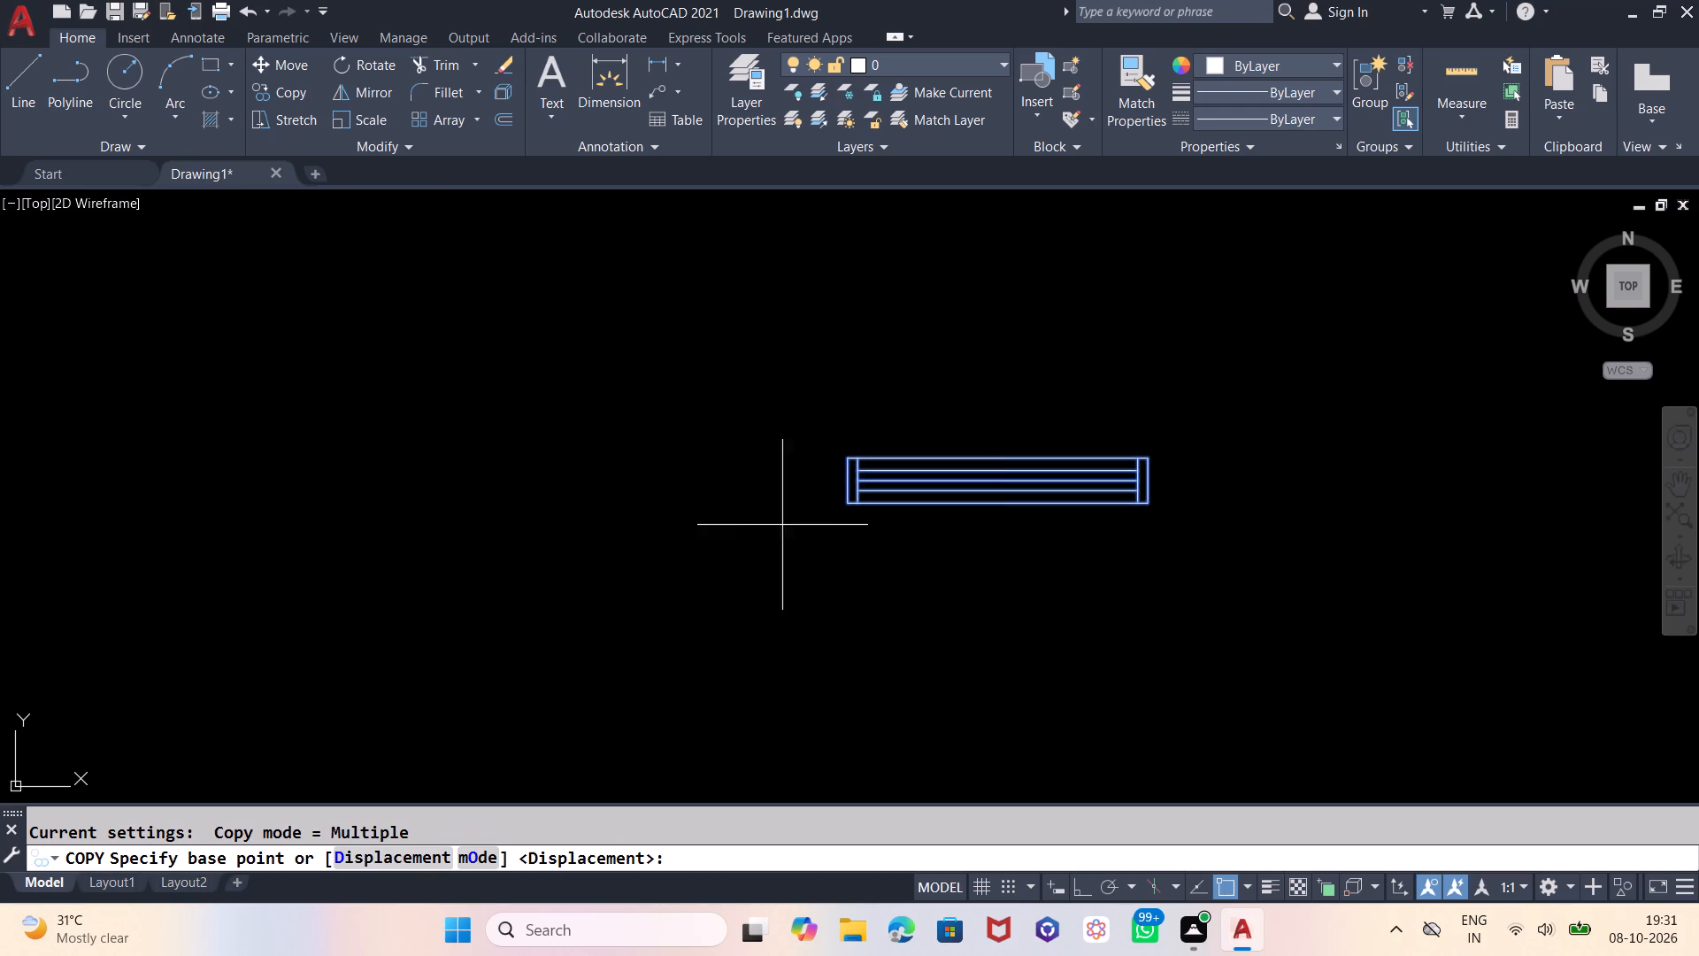
{"action": "left_click_drag", "start_coordinate": [887, 531], "coordinate": [876, 536]}
{"action": "left_click", "coordinate": [448, 613]}
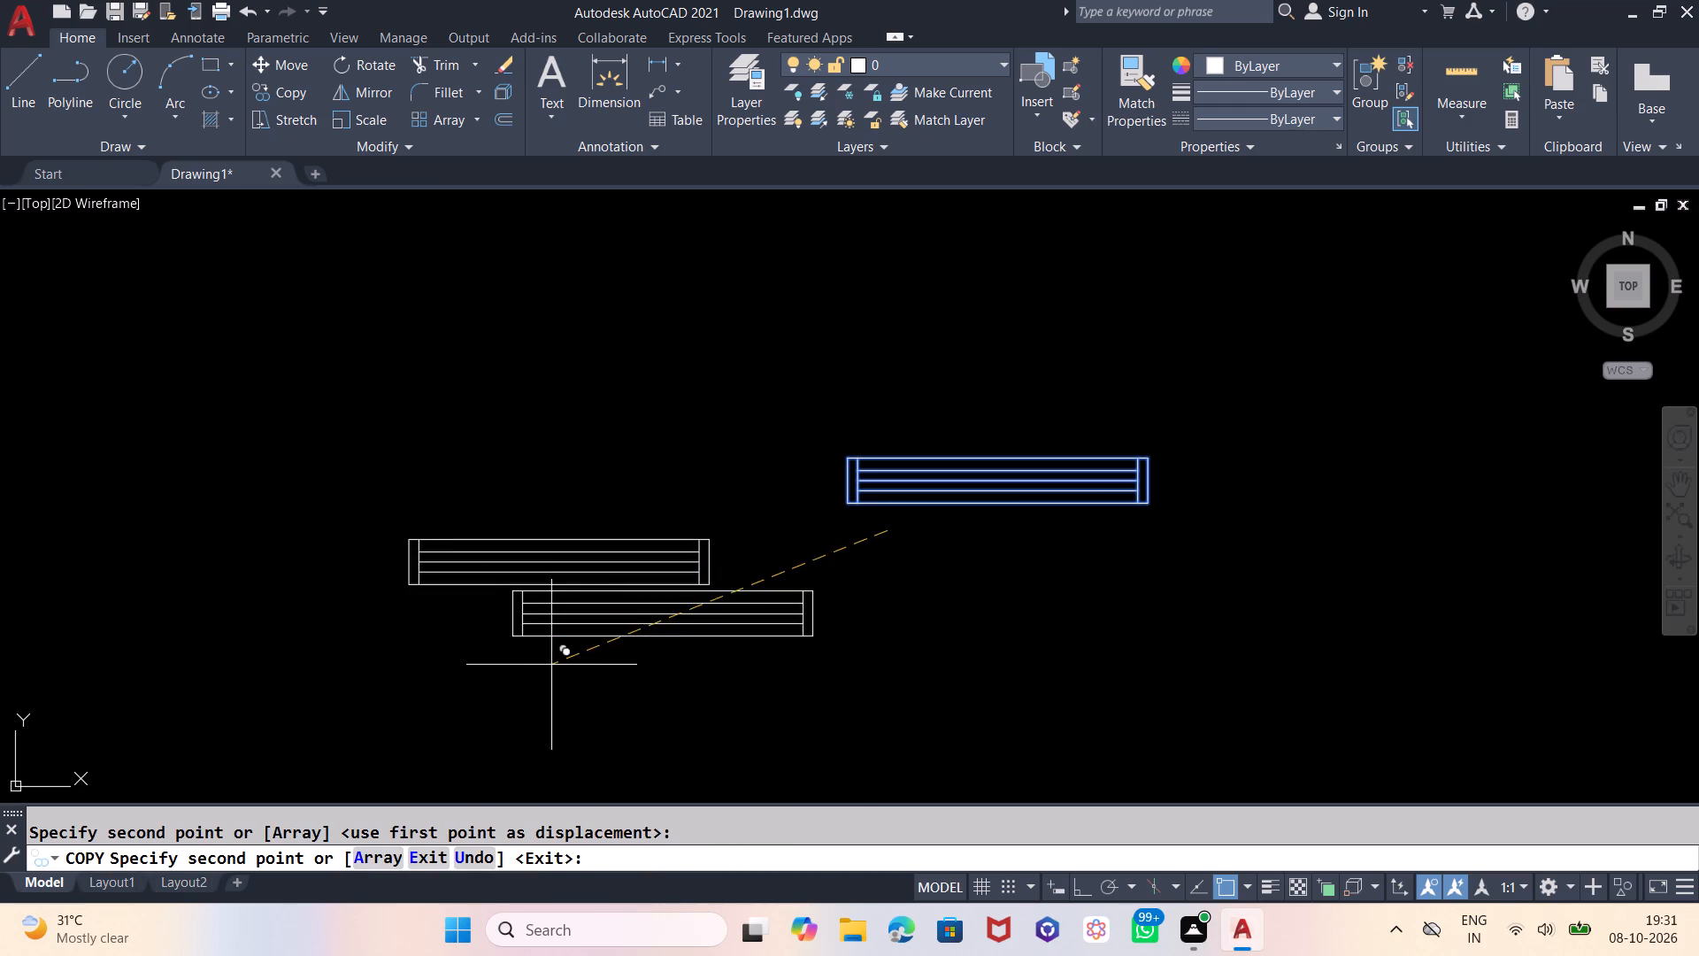
{"action": "key", "text": "Escape"}
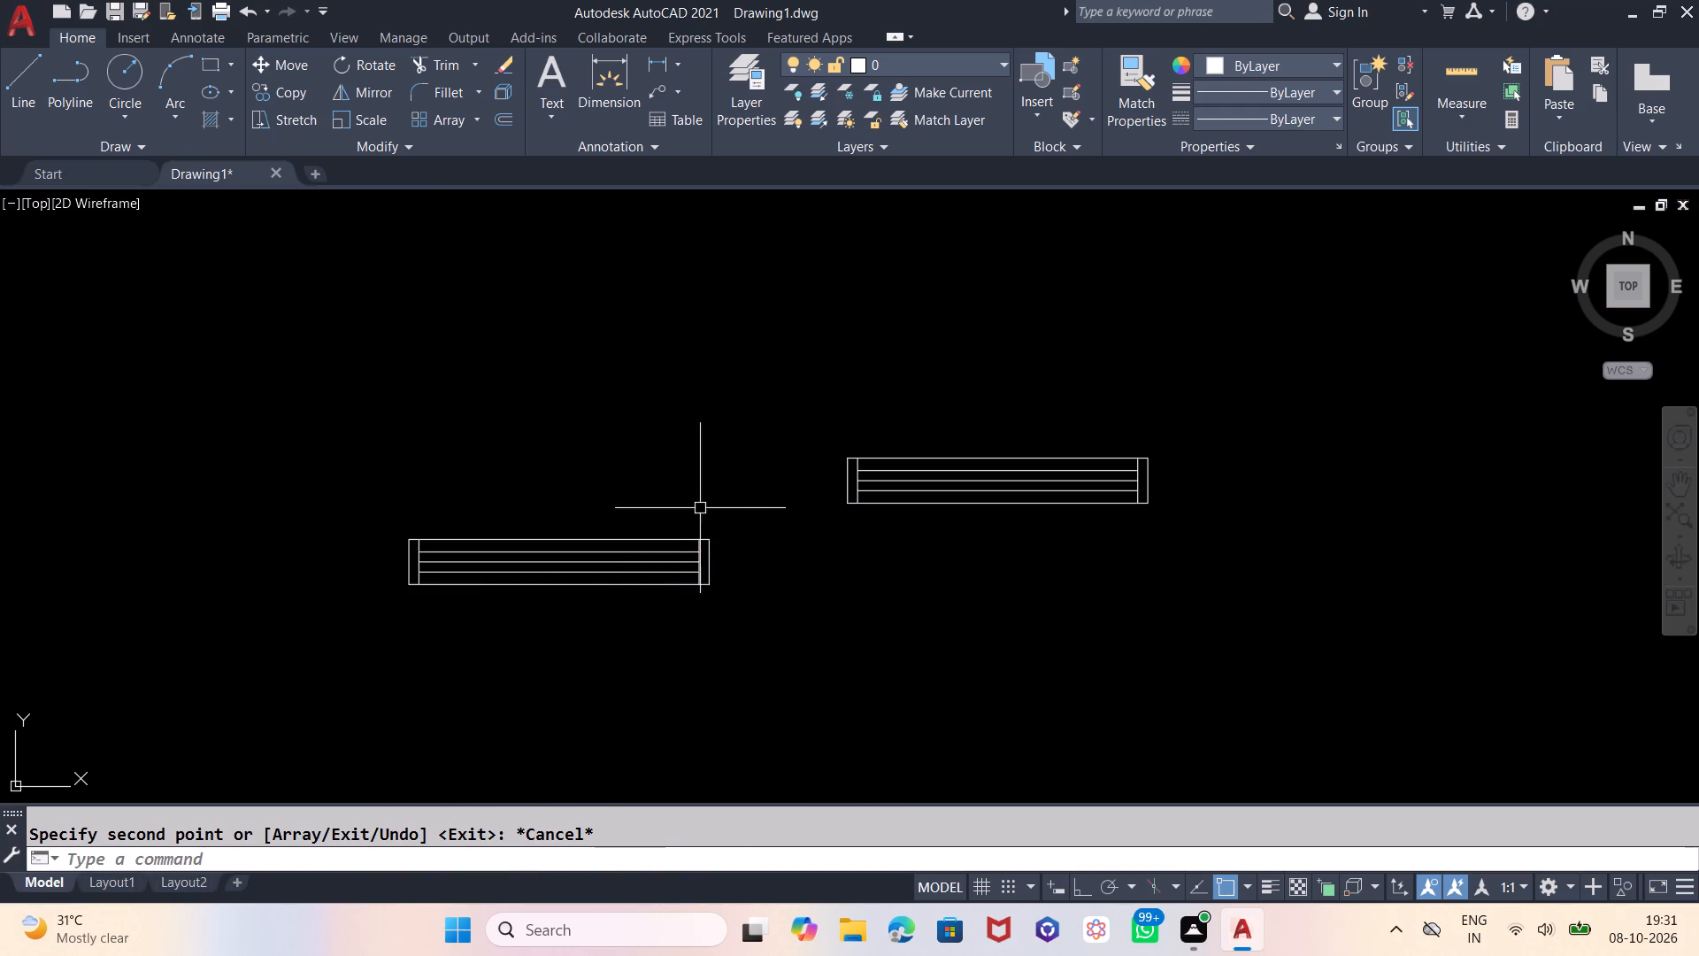
Move the original window from its lower edge's midpoint to the midpoint of the top-left room's inner top wall line.
{"action": "left_click_drag", "start_coordinate": [1172, 444], "coordinate": [1114, 457]}
{"action": "left_click", "coordinate": [769, 542]}
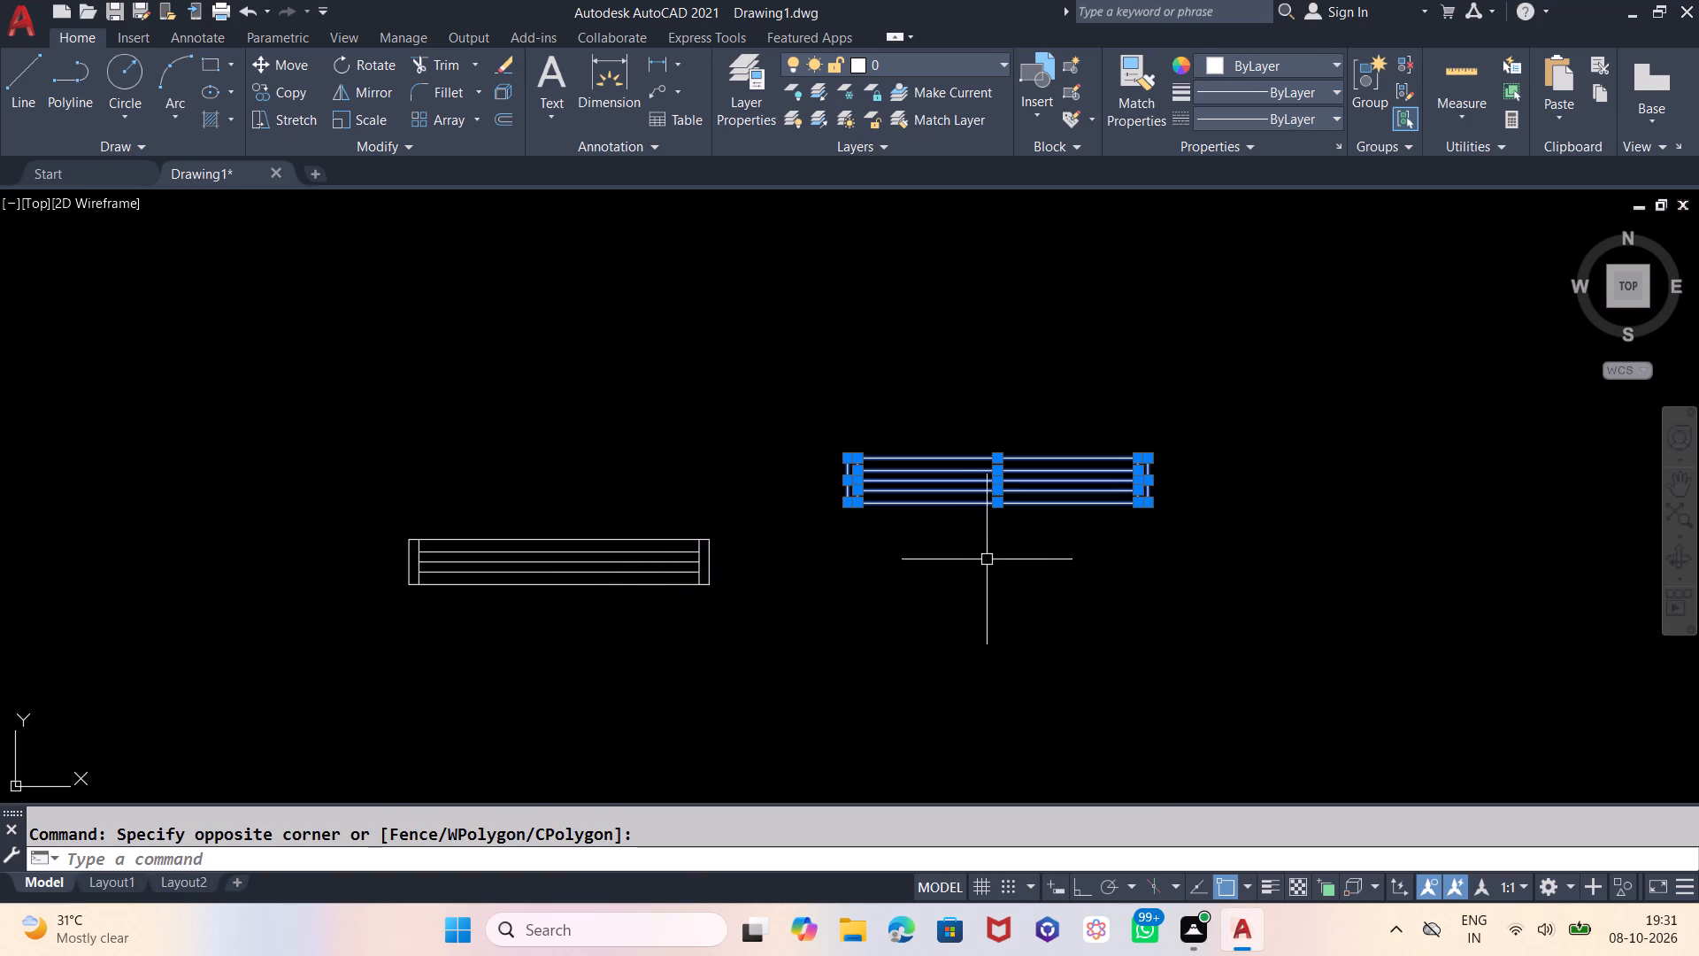
{"action": "key", "text": "m"}
{"action": "key", "text": "Return"}
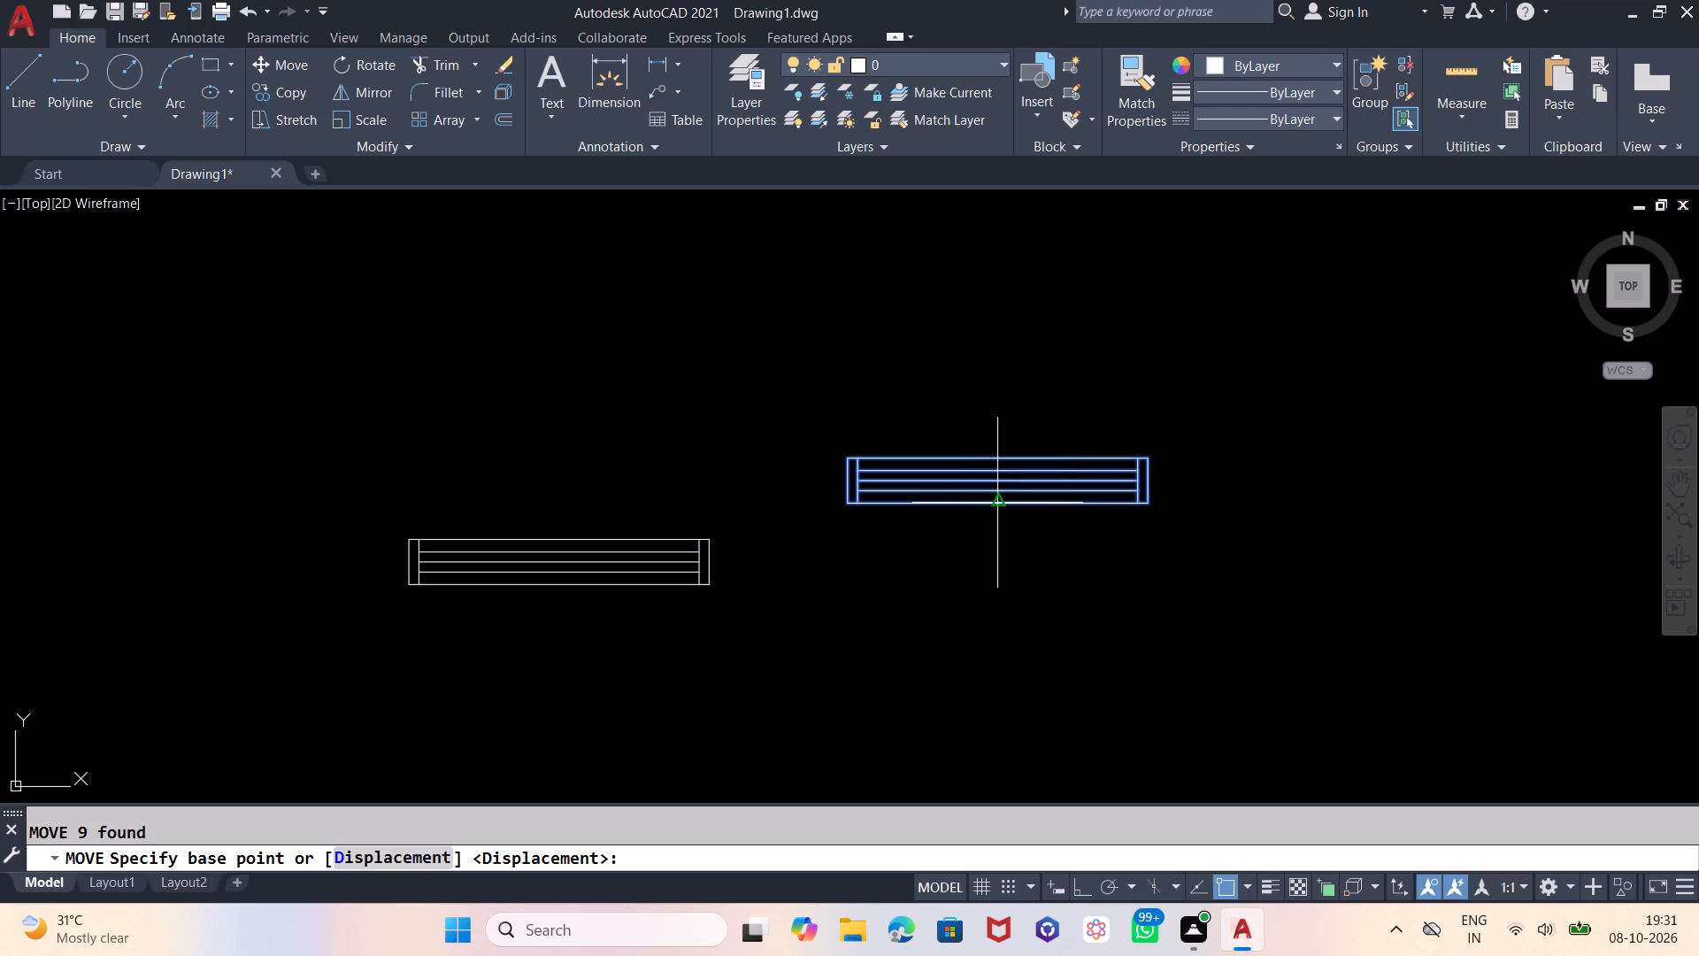
{"action": "scroll", "coordinate": [1178, 281], "scroll_direction": "down", "scroll_amount": 2}
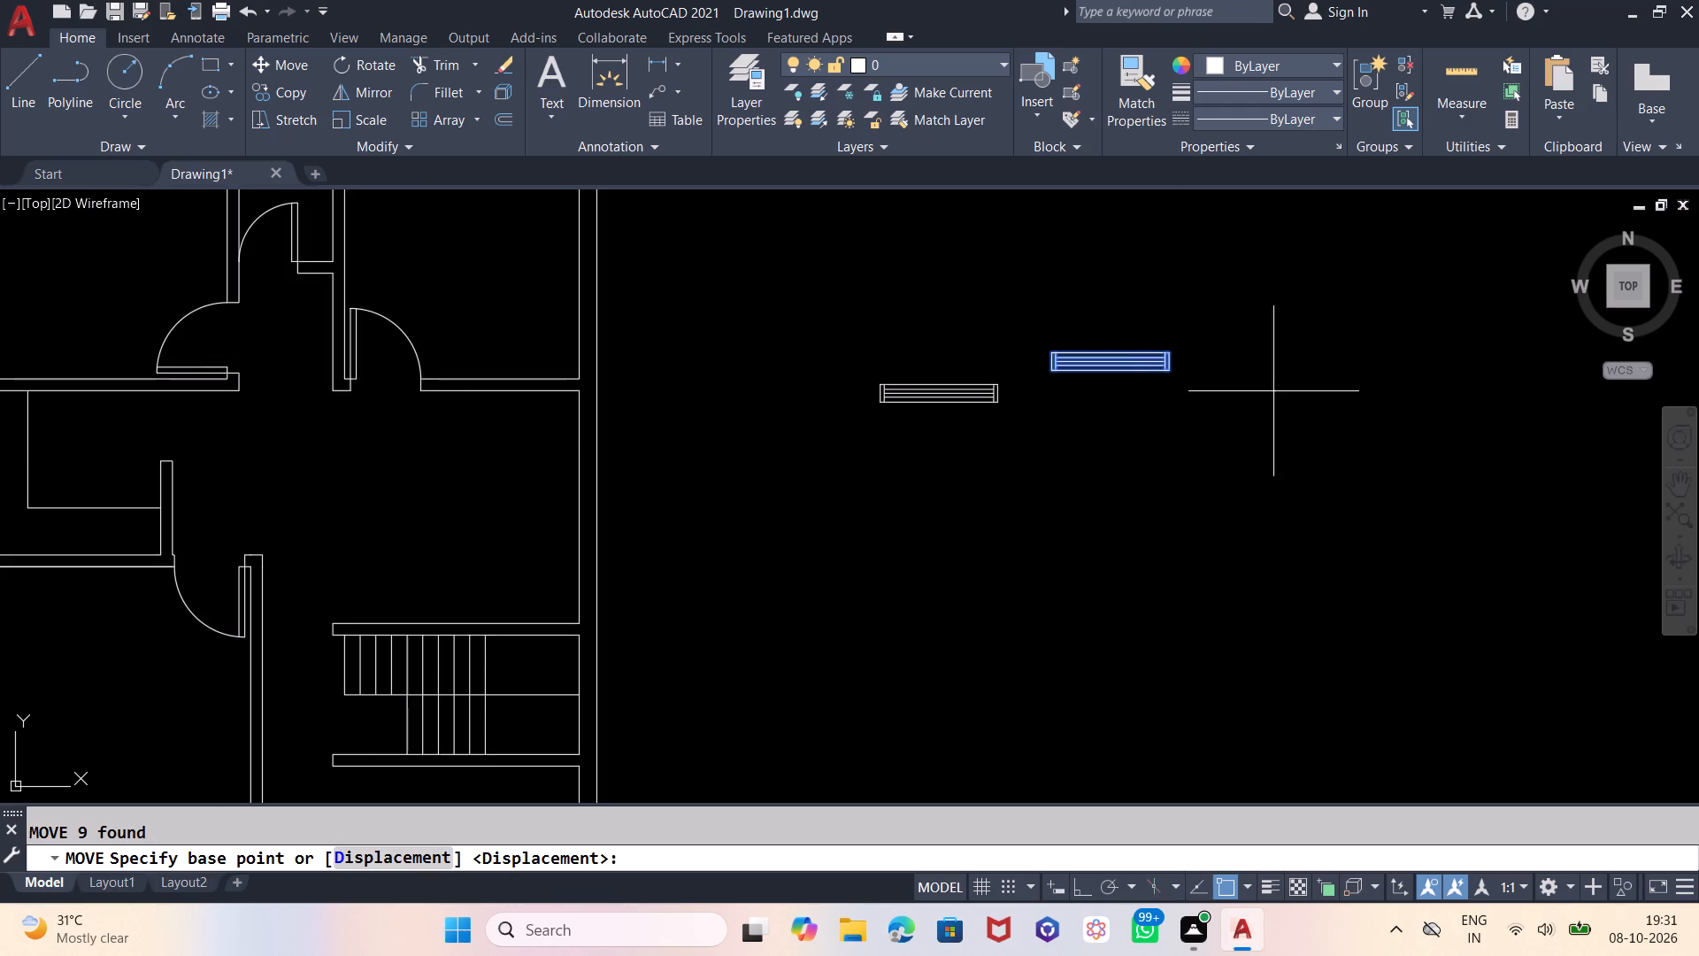
{"action": "scroll", "coordinate": [1279, 405], "scroll_direction": "down", "scroll_amount": 2}
{"action": "scroll", "coordinate": [1215, 436], "scroll_direction": "up", "scroll_amount": 1}
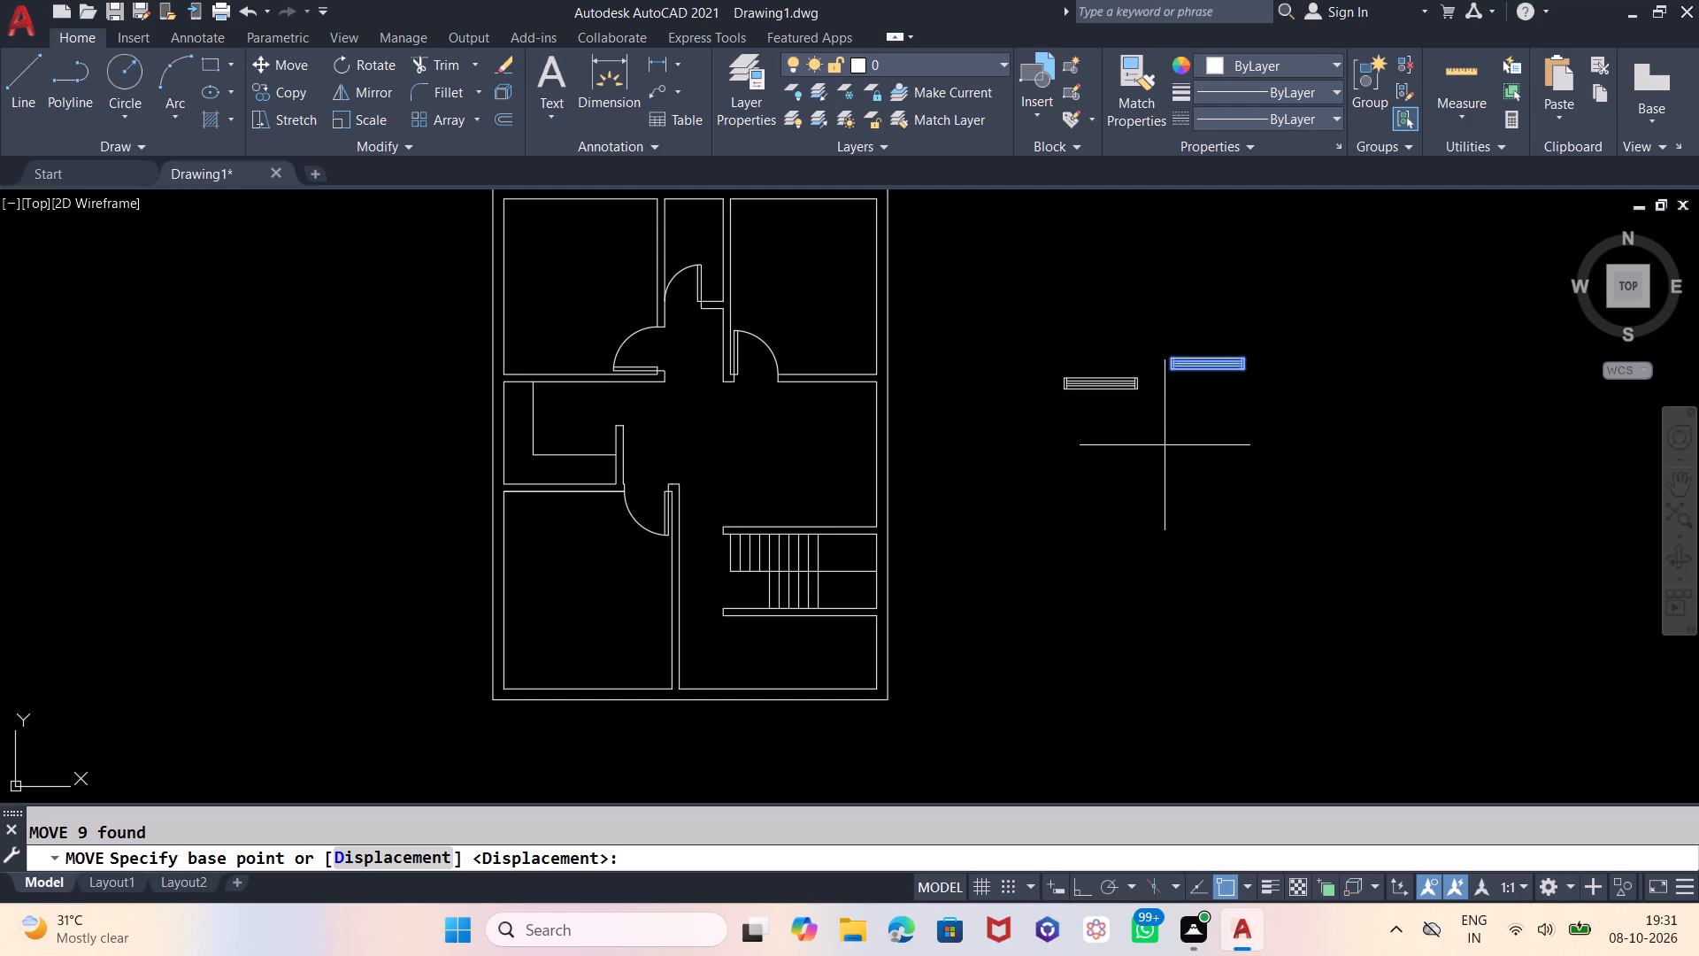
{"action": "key", "text": "m"}
{"action": "key", "text": "Return"}
{"action": "scroll", "coordinate": [1159, 568], "scroll_direction": "down", "scroll_amount": 1}
{"action": "scroll", "coordinate": [1170, 428], "scroll_direction": "up", "scroll_amount": 2}
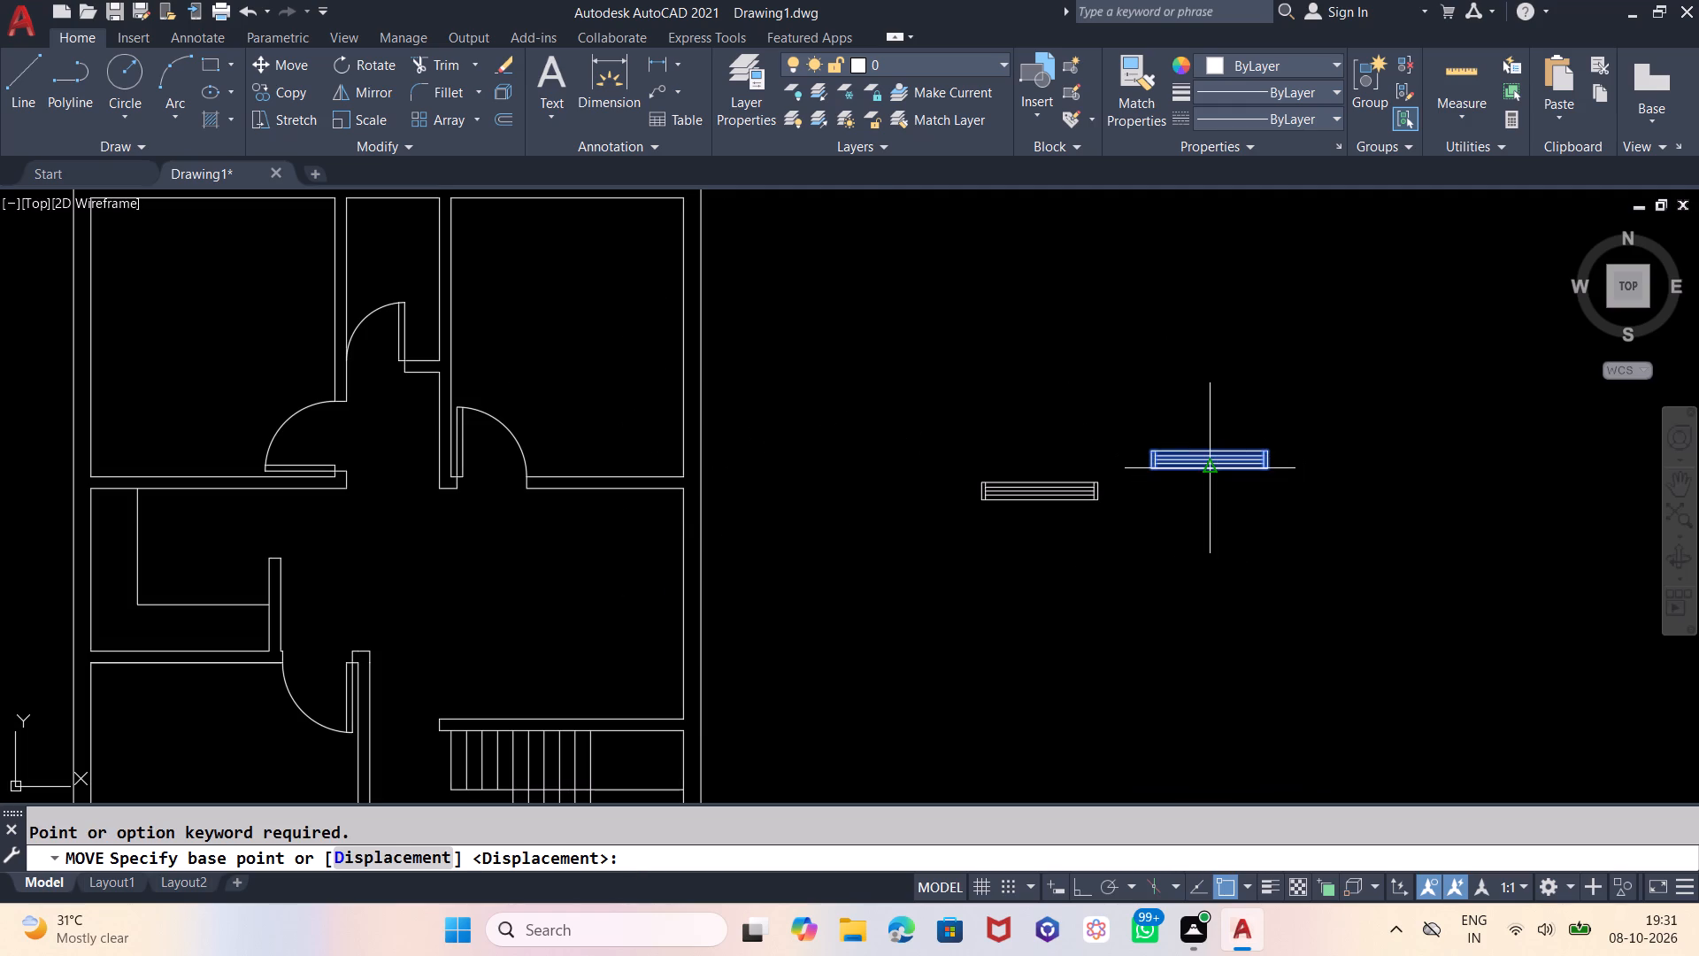
{"action": "left_click_drag", "start_coordinate": [1215, 470], "coordinate": [1217, 482]}
{"action": "scroll", "coordinate": [1329, 643], "scroll_direction": "down", "scroll_amount": 1}
{"action": "scroll", "coordinate": [619, 384], "scroll_direction": "up", "scroll_amount": 1}
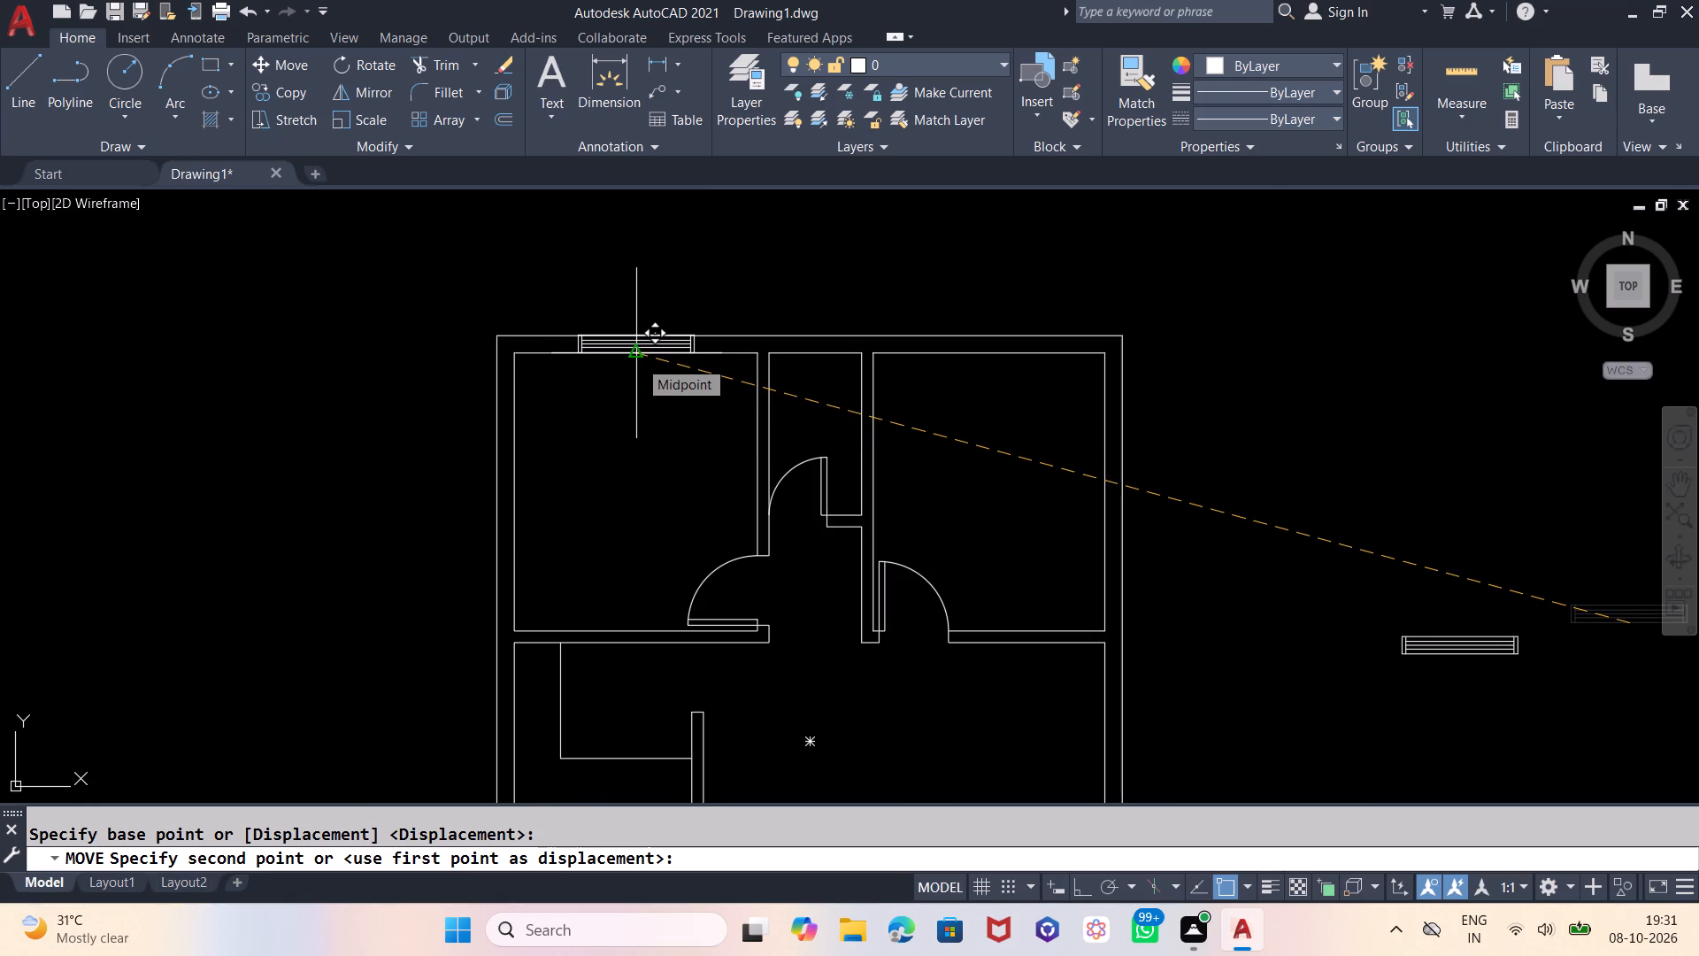
{"action": "left_click", "coordinate": [638, 359]}
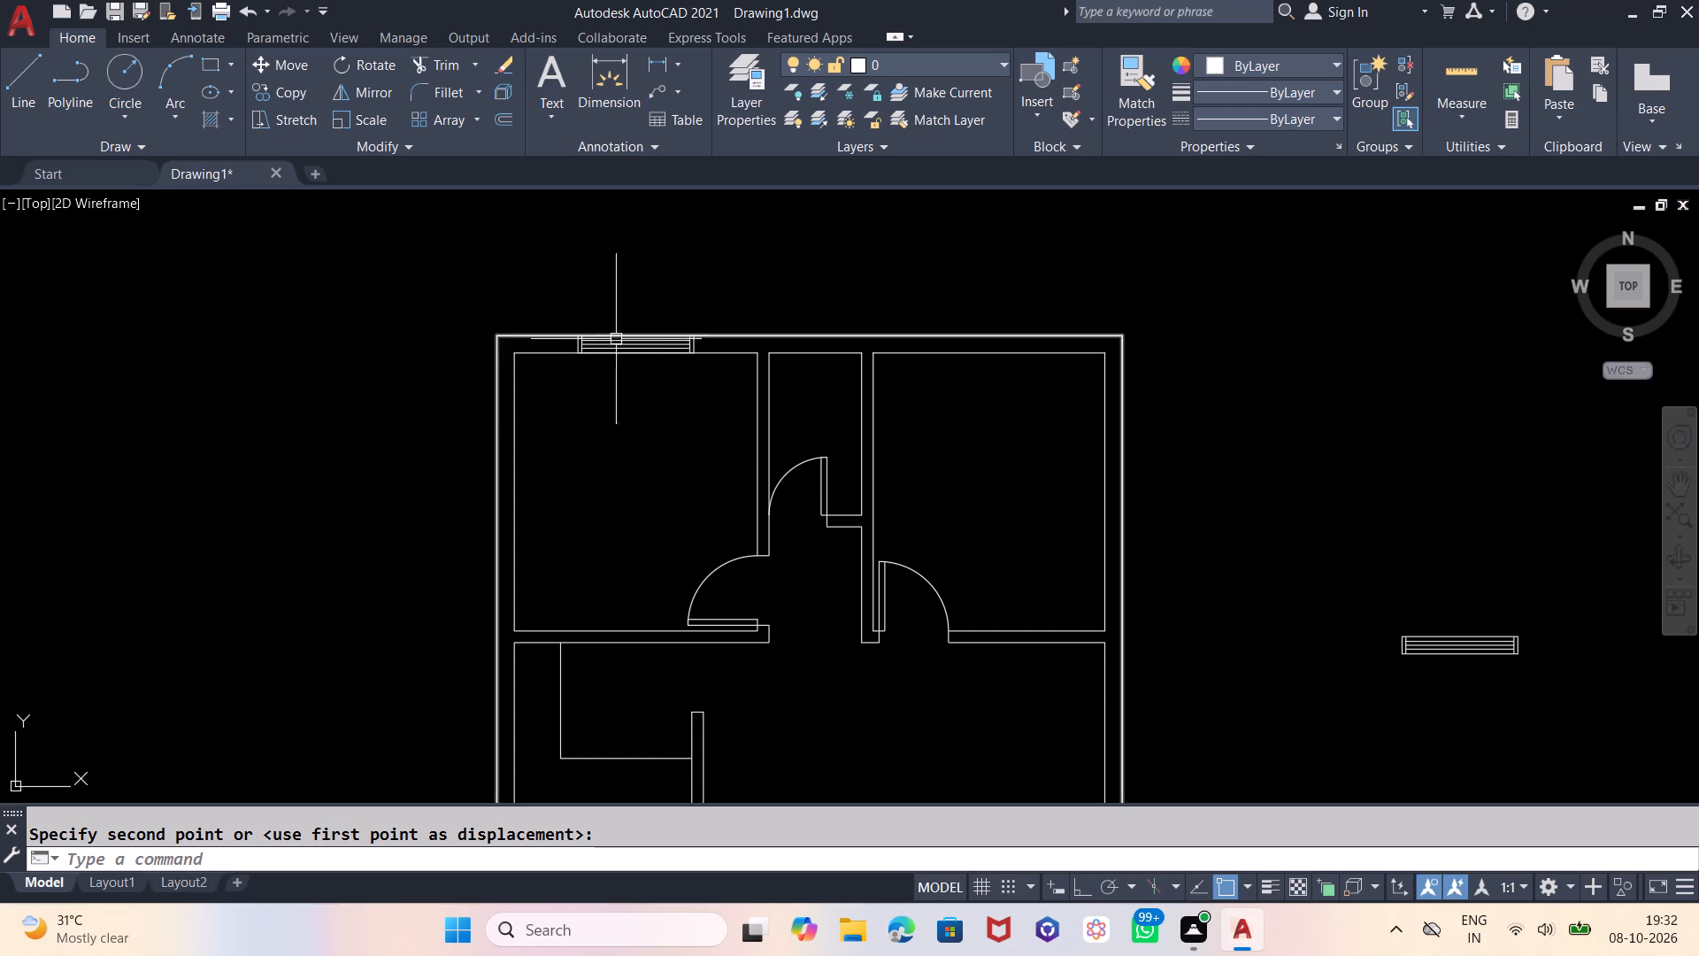
Rotate the spare window symbol beside the floor plan 90° clockwise to vertical, with Ortho on.
{"action": "scroll", "coordinate": [642, 265], "scroll_direction": "down", "scroll_amount": 2}
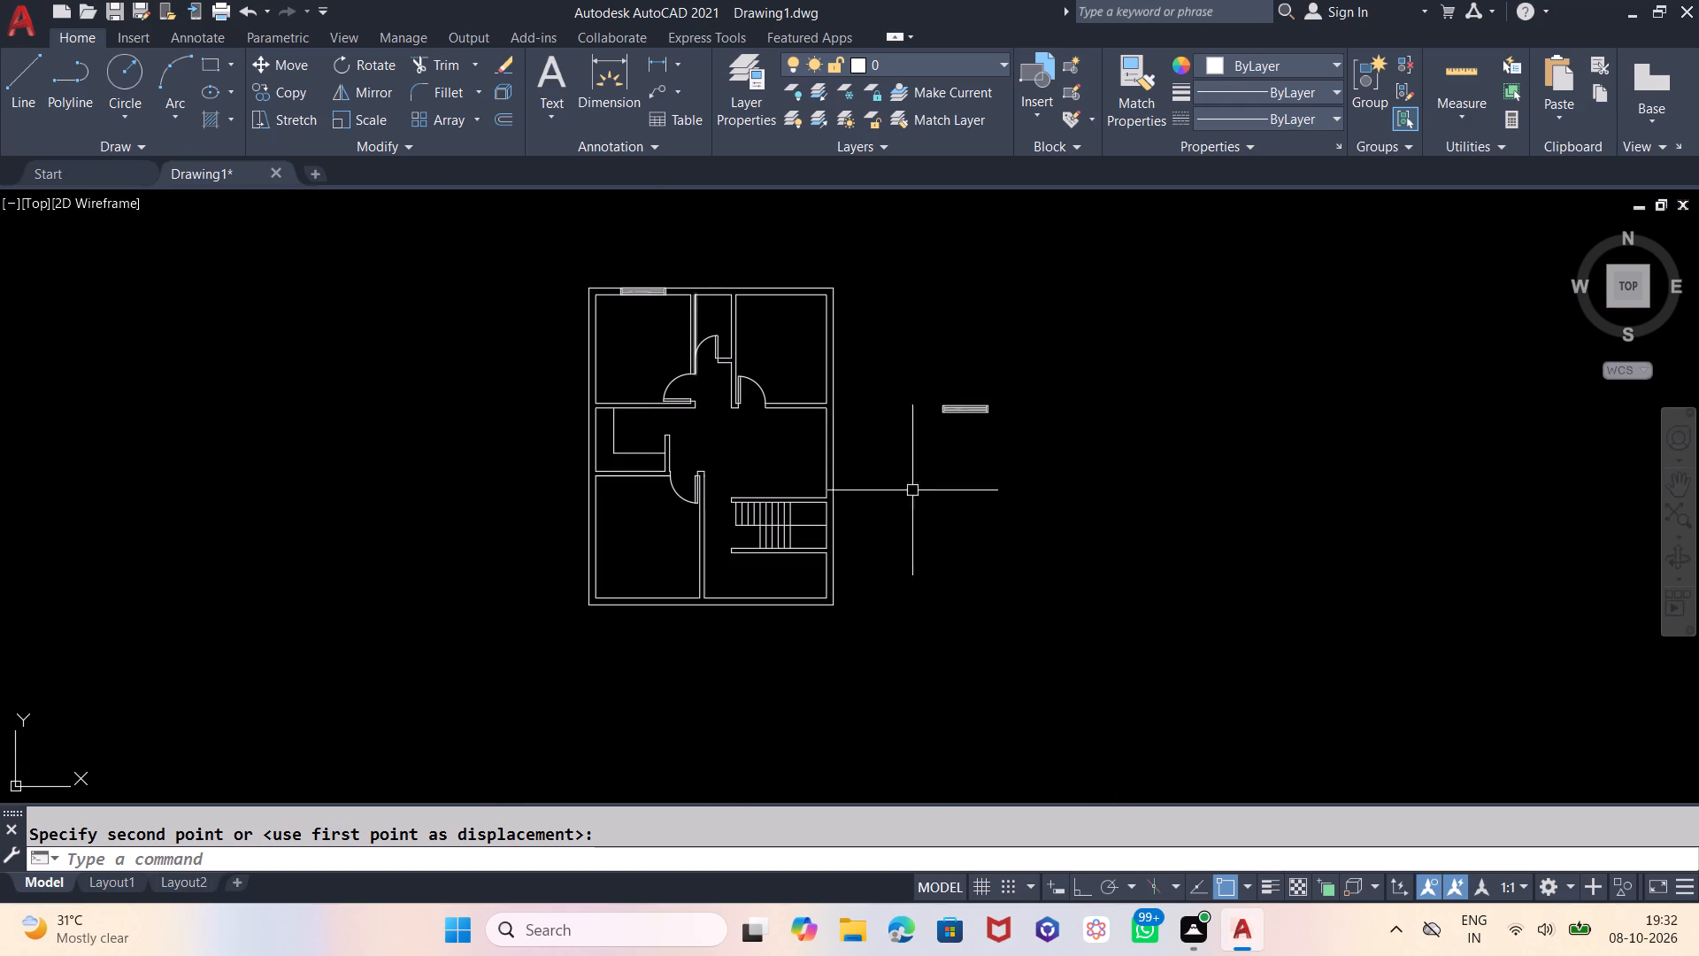
{"action": "left_click", "coordinate": [1001, 389]}
{"action": "left_click", "coordinate": [910, 449]}
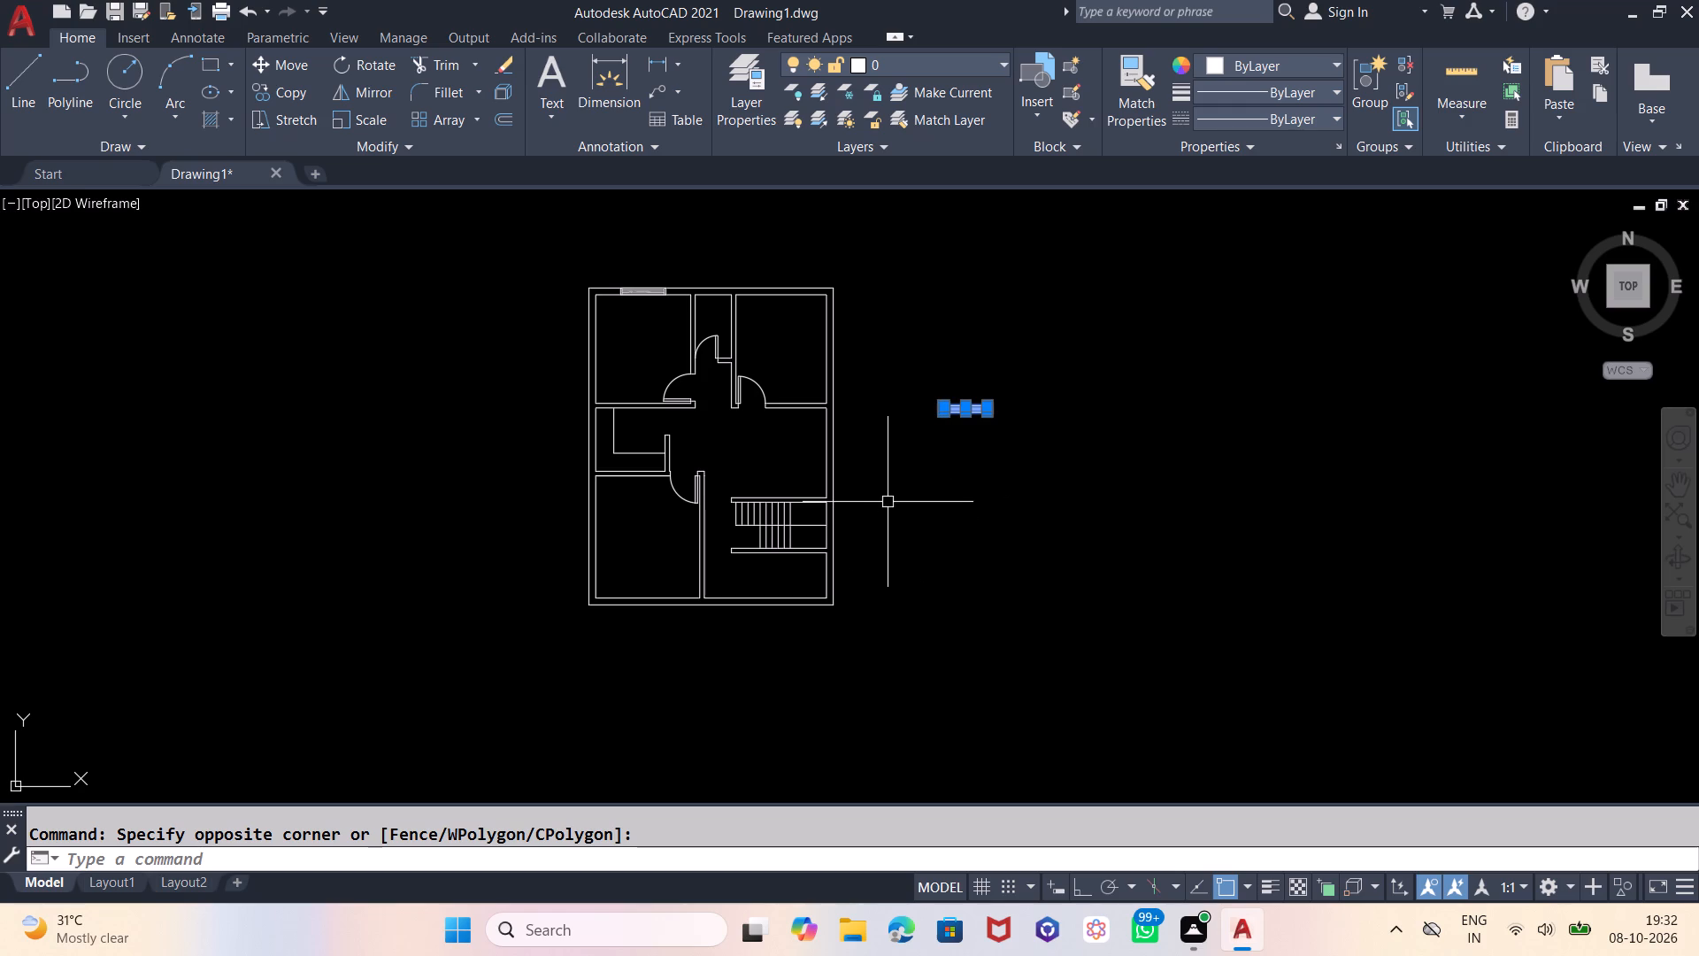
{"action": "type", "text": "ro"}
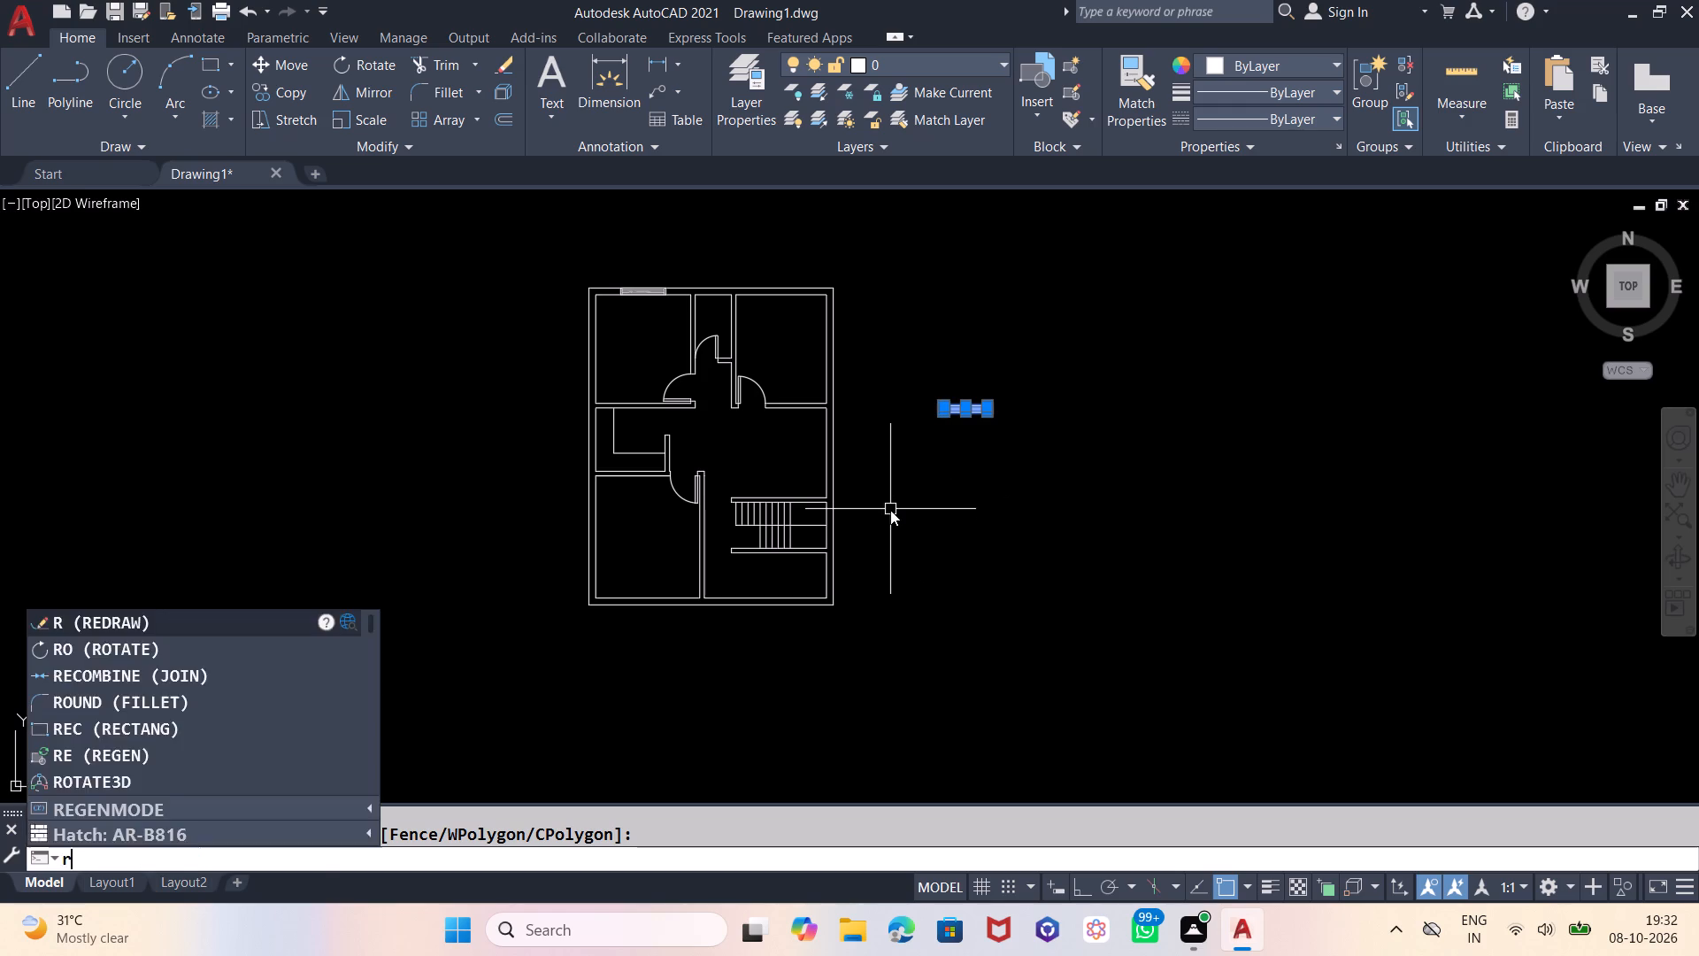
{"action": "key", "text": "Return"}
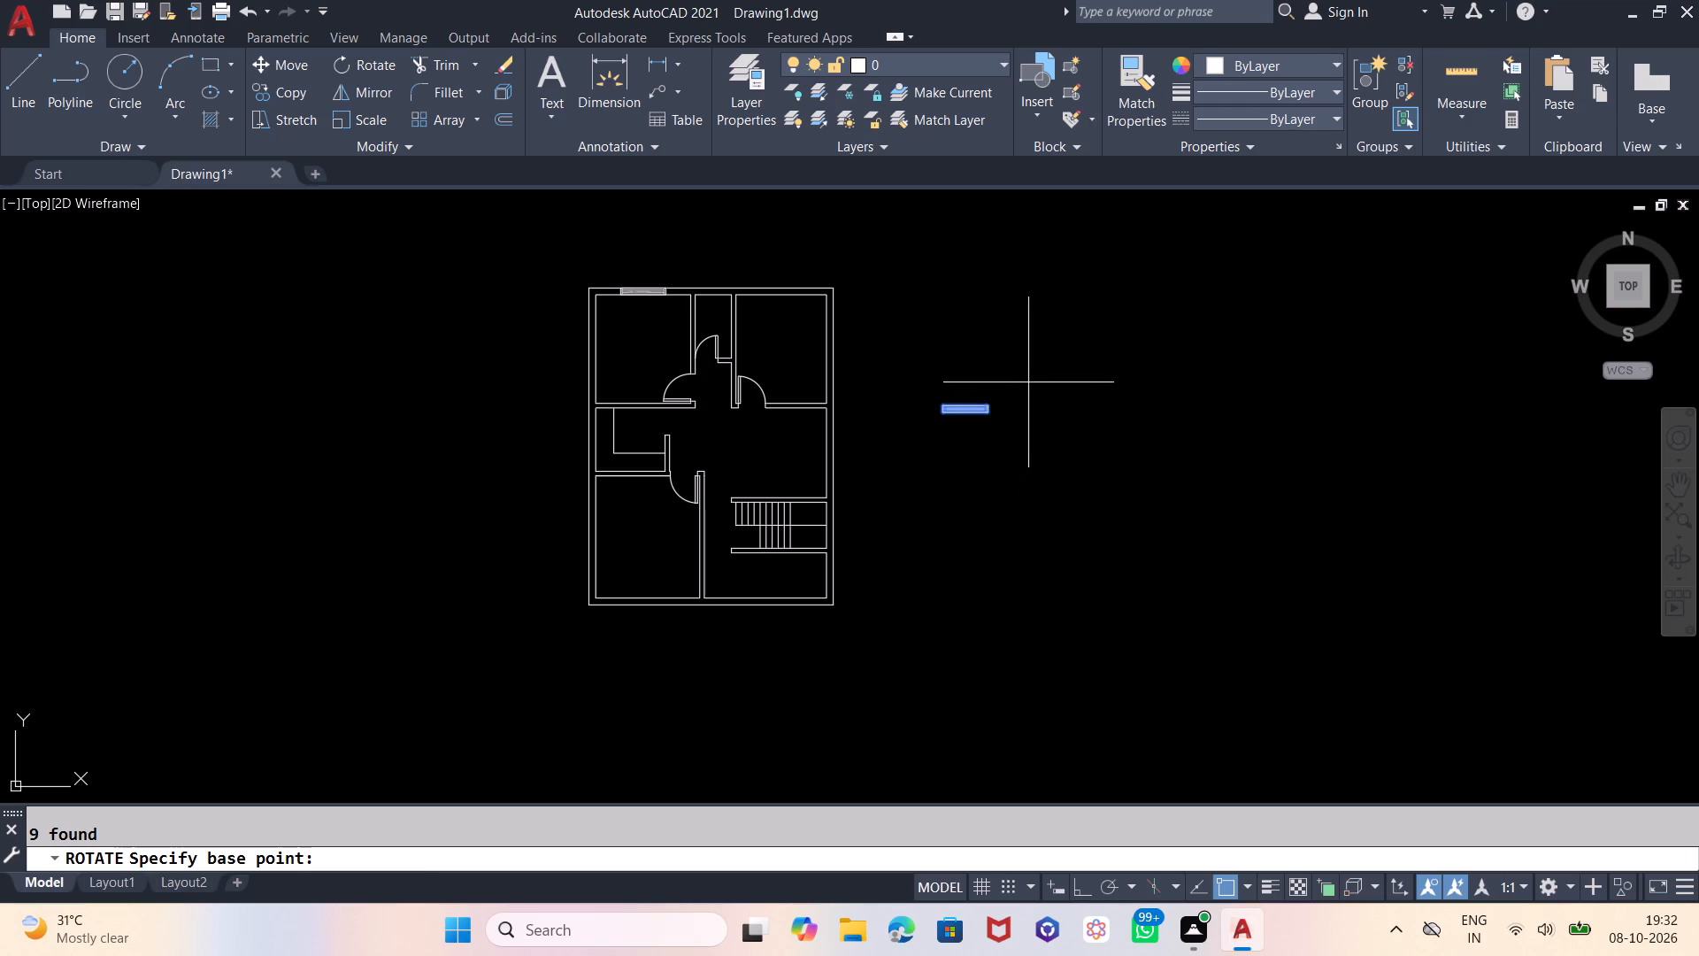
{"action": "left_click", "coordinate": [1028, 382]}
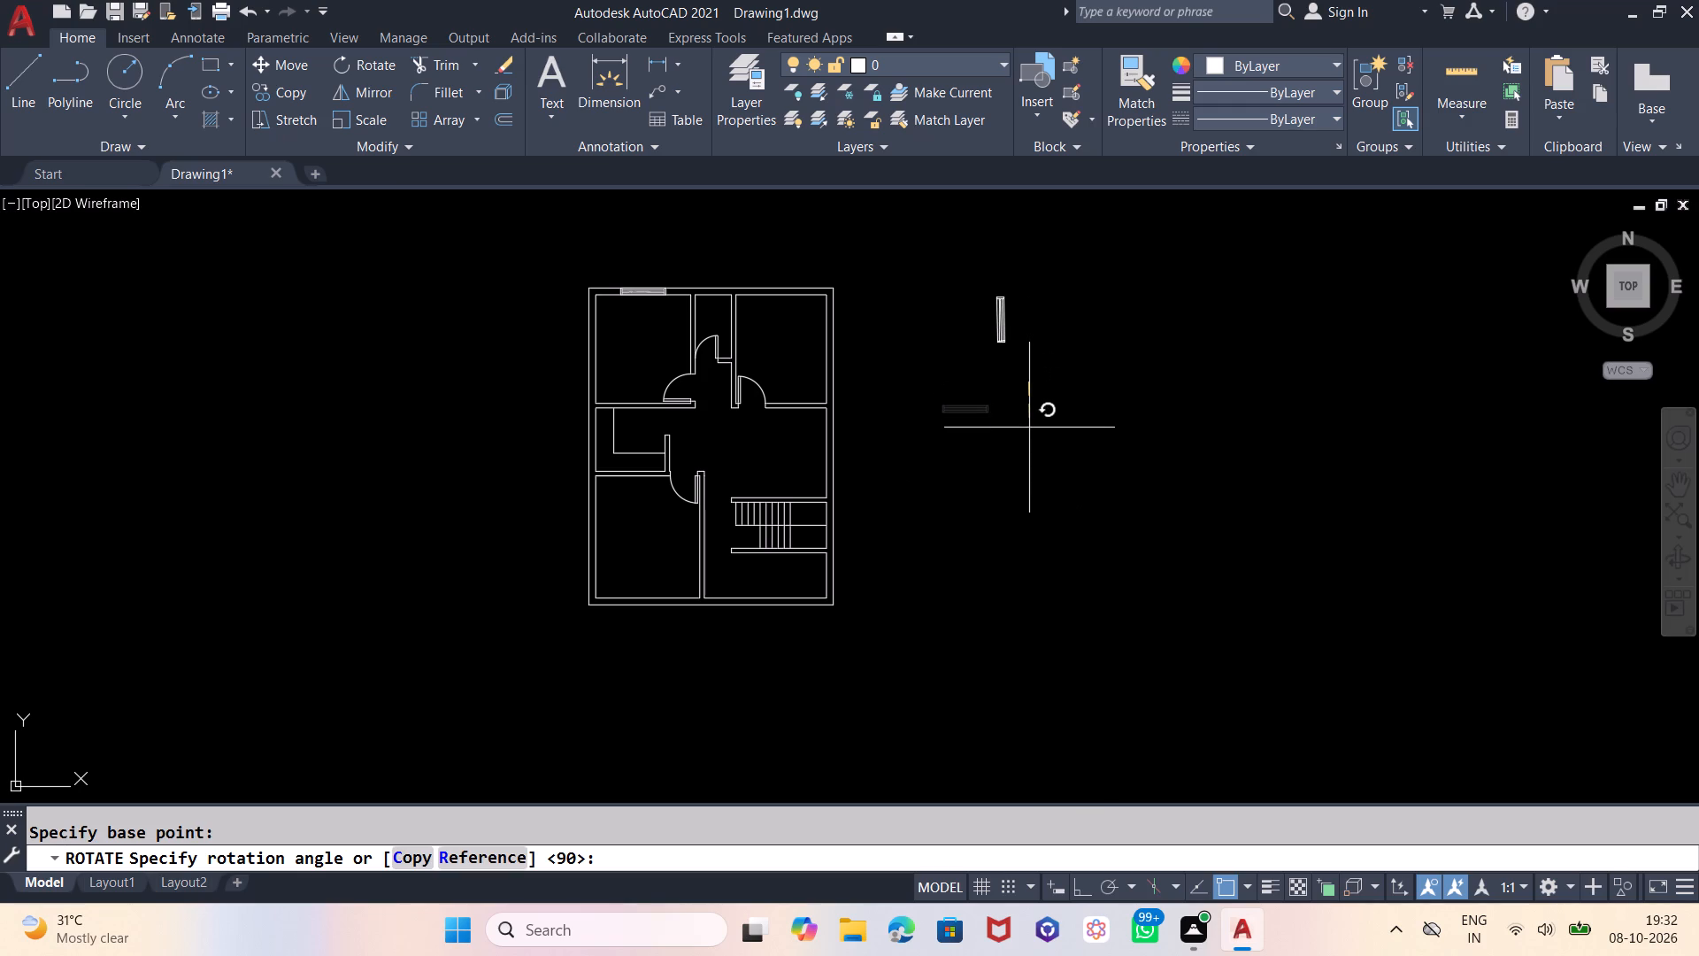
{"action": "key", "text": "F8"}
{"action": "left_click", "coordinate": [1026, 436]}
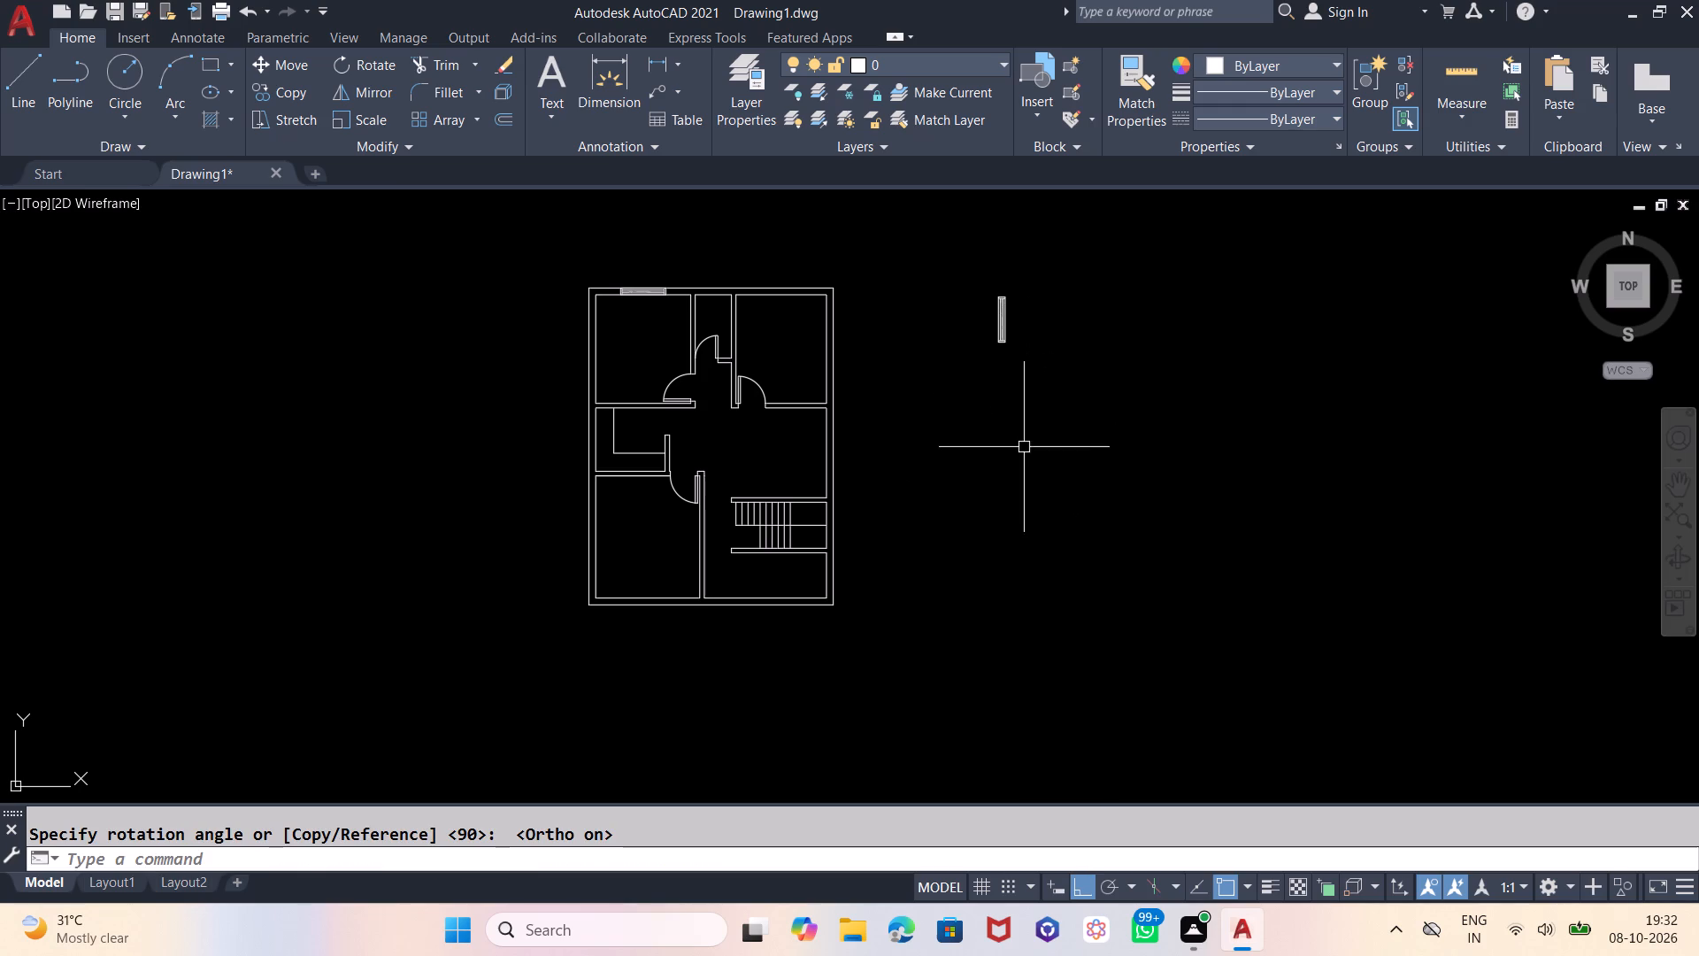
{"action": "scroll", "coordinate": [996, 252], "scroll_direction": "up", "scroll_amount": 2}
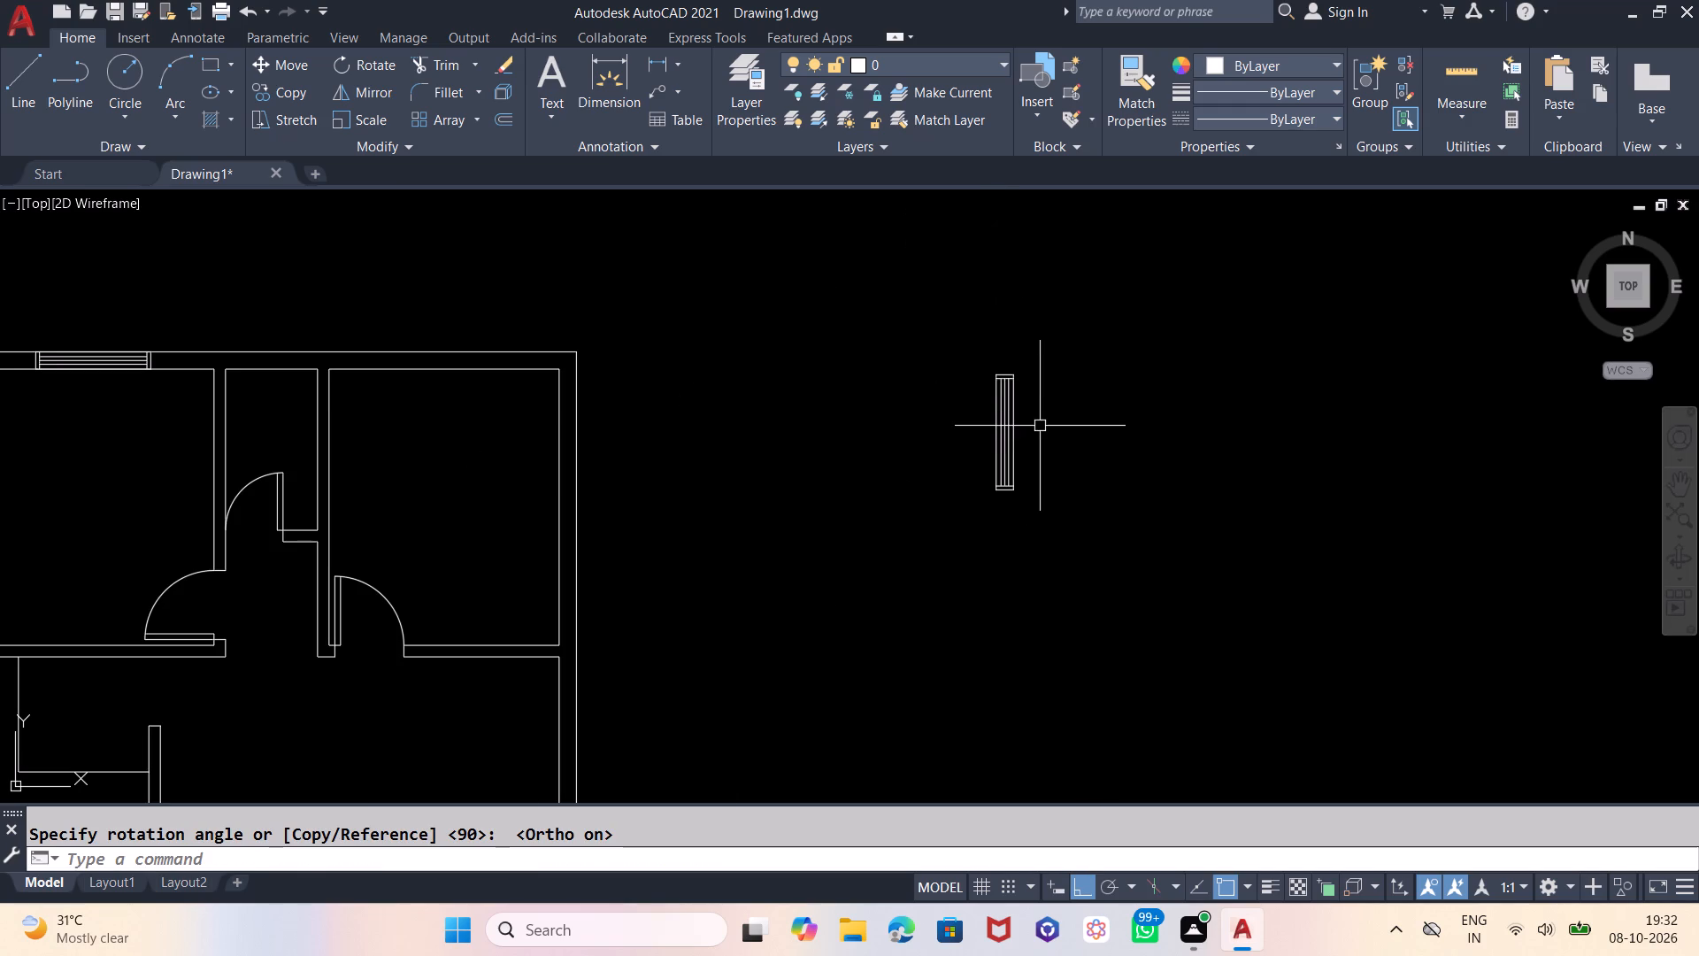
Copy the vertical window symbol twice with Ortho on, placing one copy on each side of it in the empty space.
{"action": "left_click", "coordinate": [1056, 338]}
{"action": "left_click", "coordinate": [985, 516]}
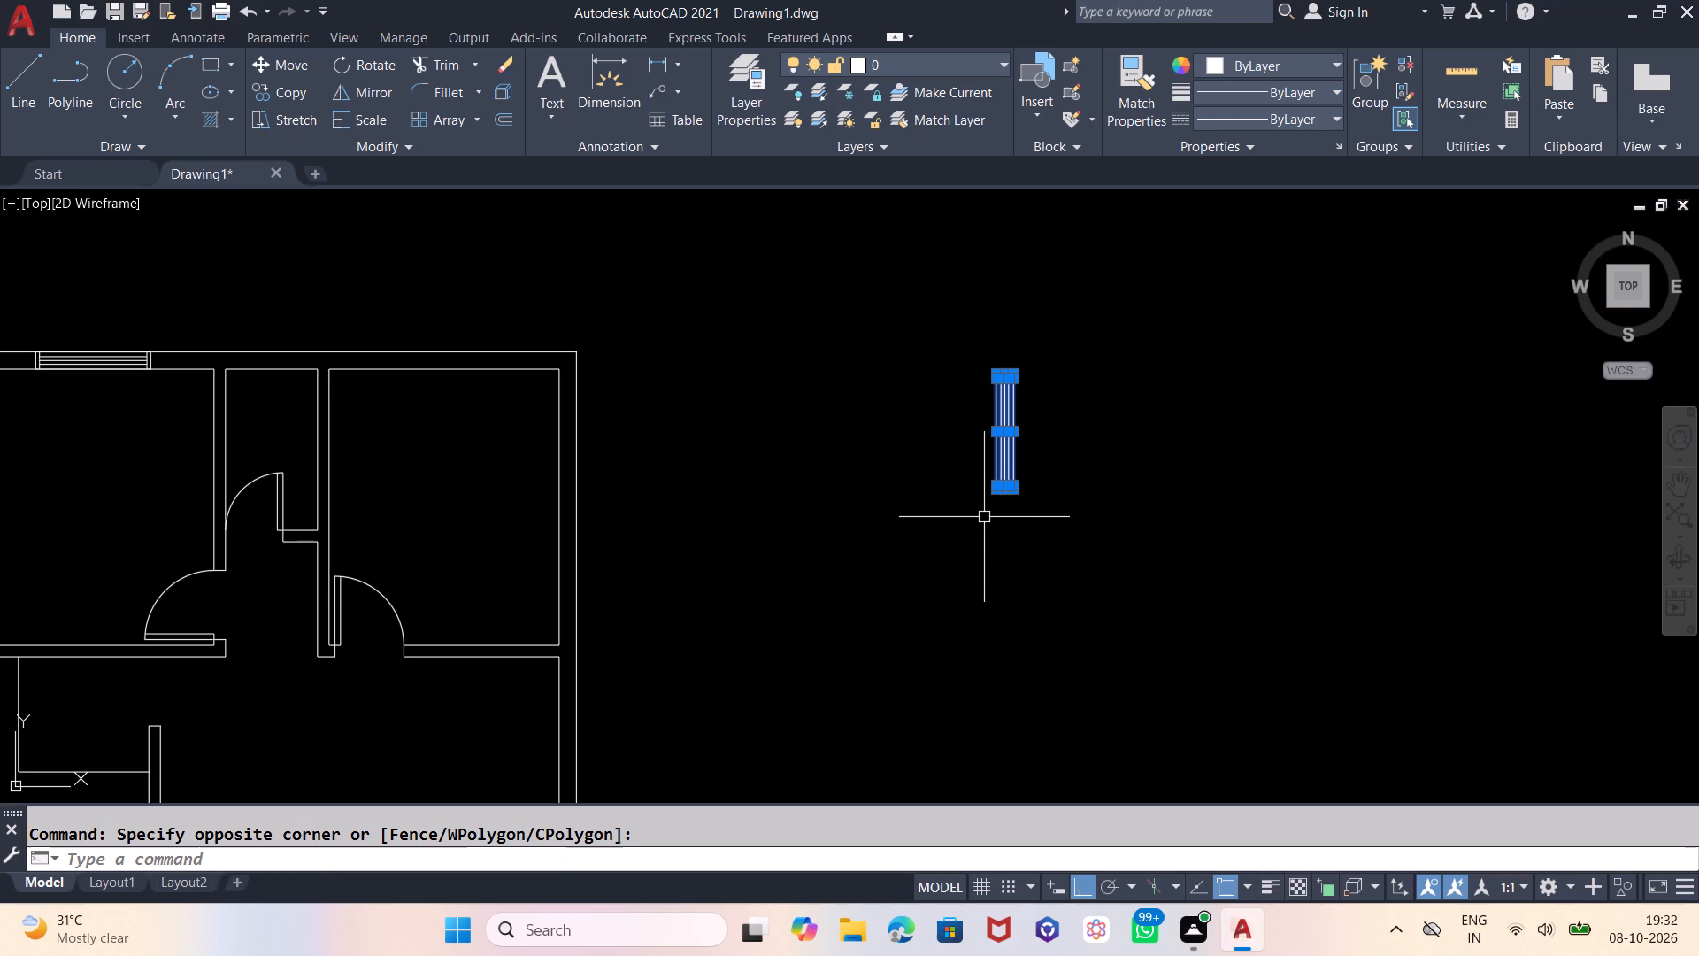
{"action": "key", "text": "m"}
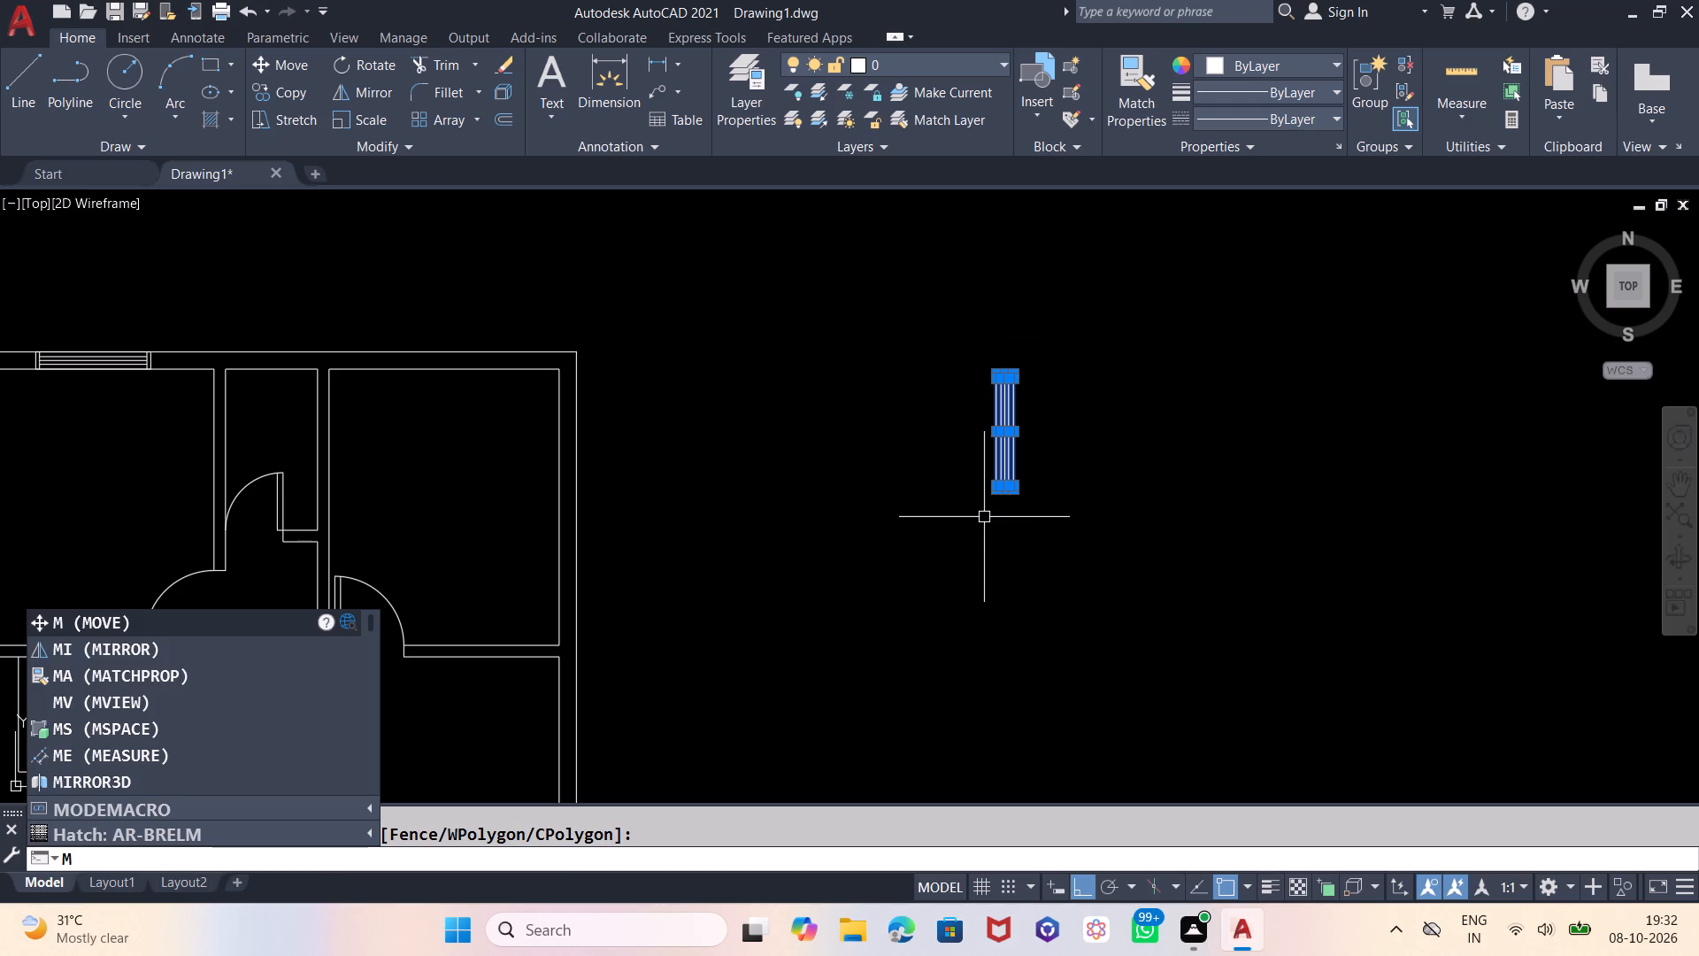
{"action": "key", "text": "BackSpace"}
{"action": "key", "text": "c"}
{"action": "key", "text": "p"}
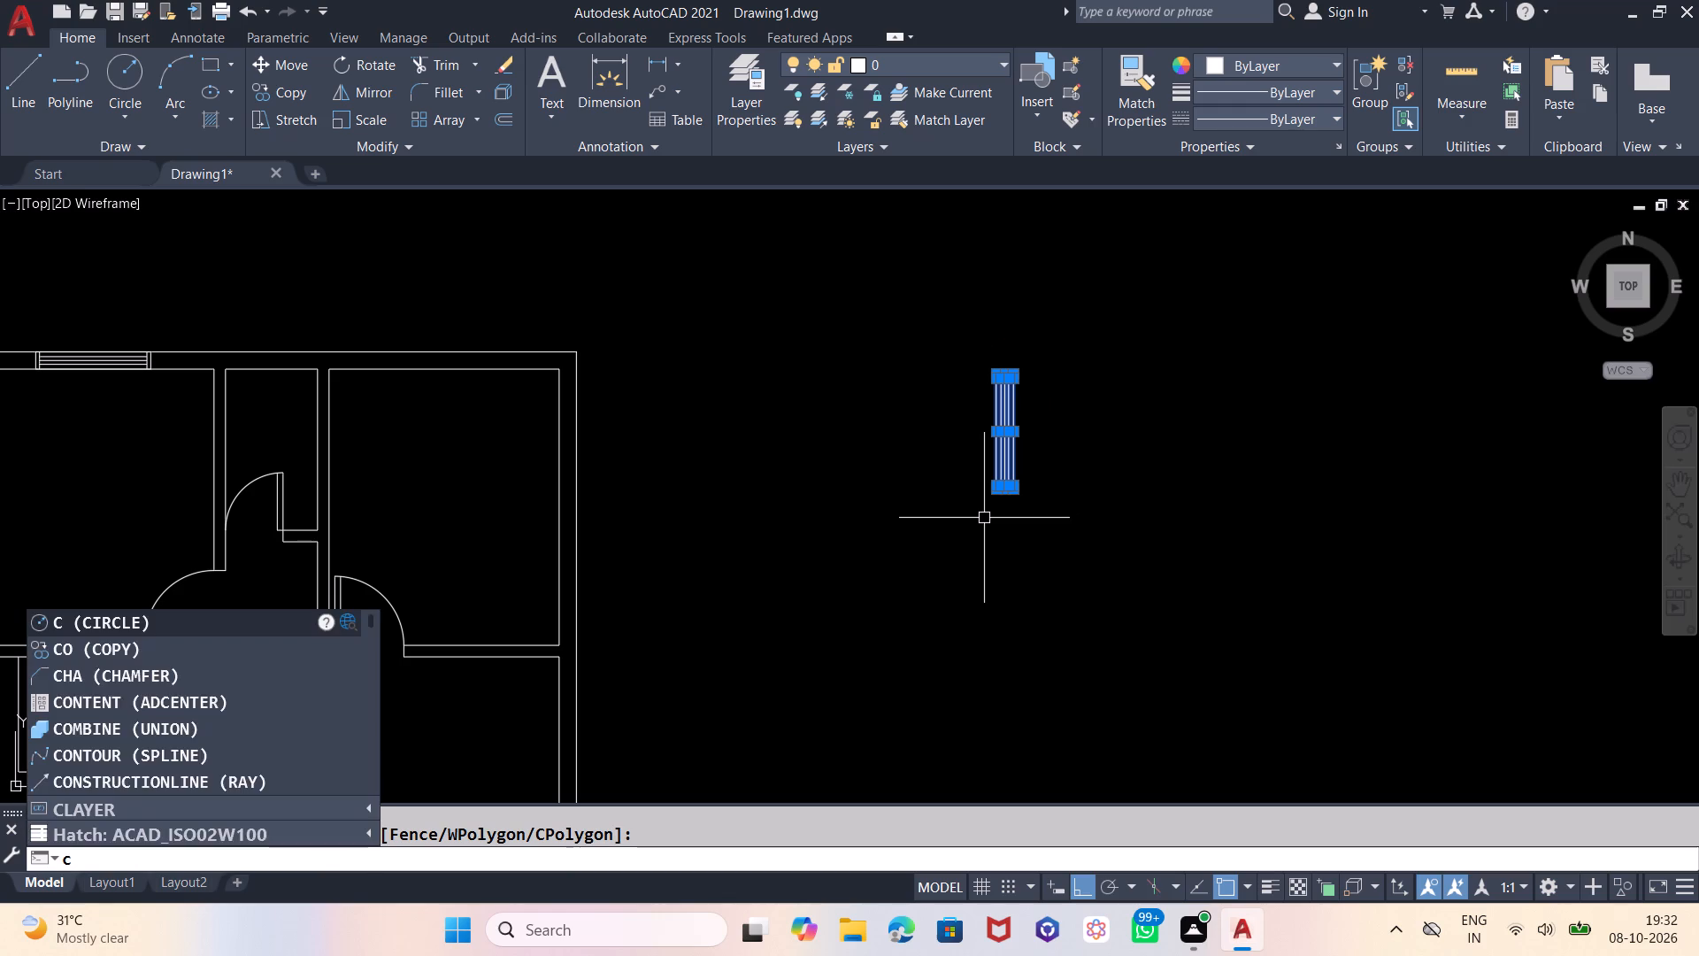
{"action": "key", "text": "Return"}
{"action": "left_click_drag", "start_coordinate": [988, 503], "coordinate": [983, 511]}
{"action": "left_click", "coordinate": [846, 621]}
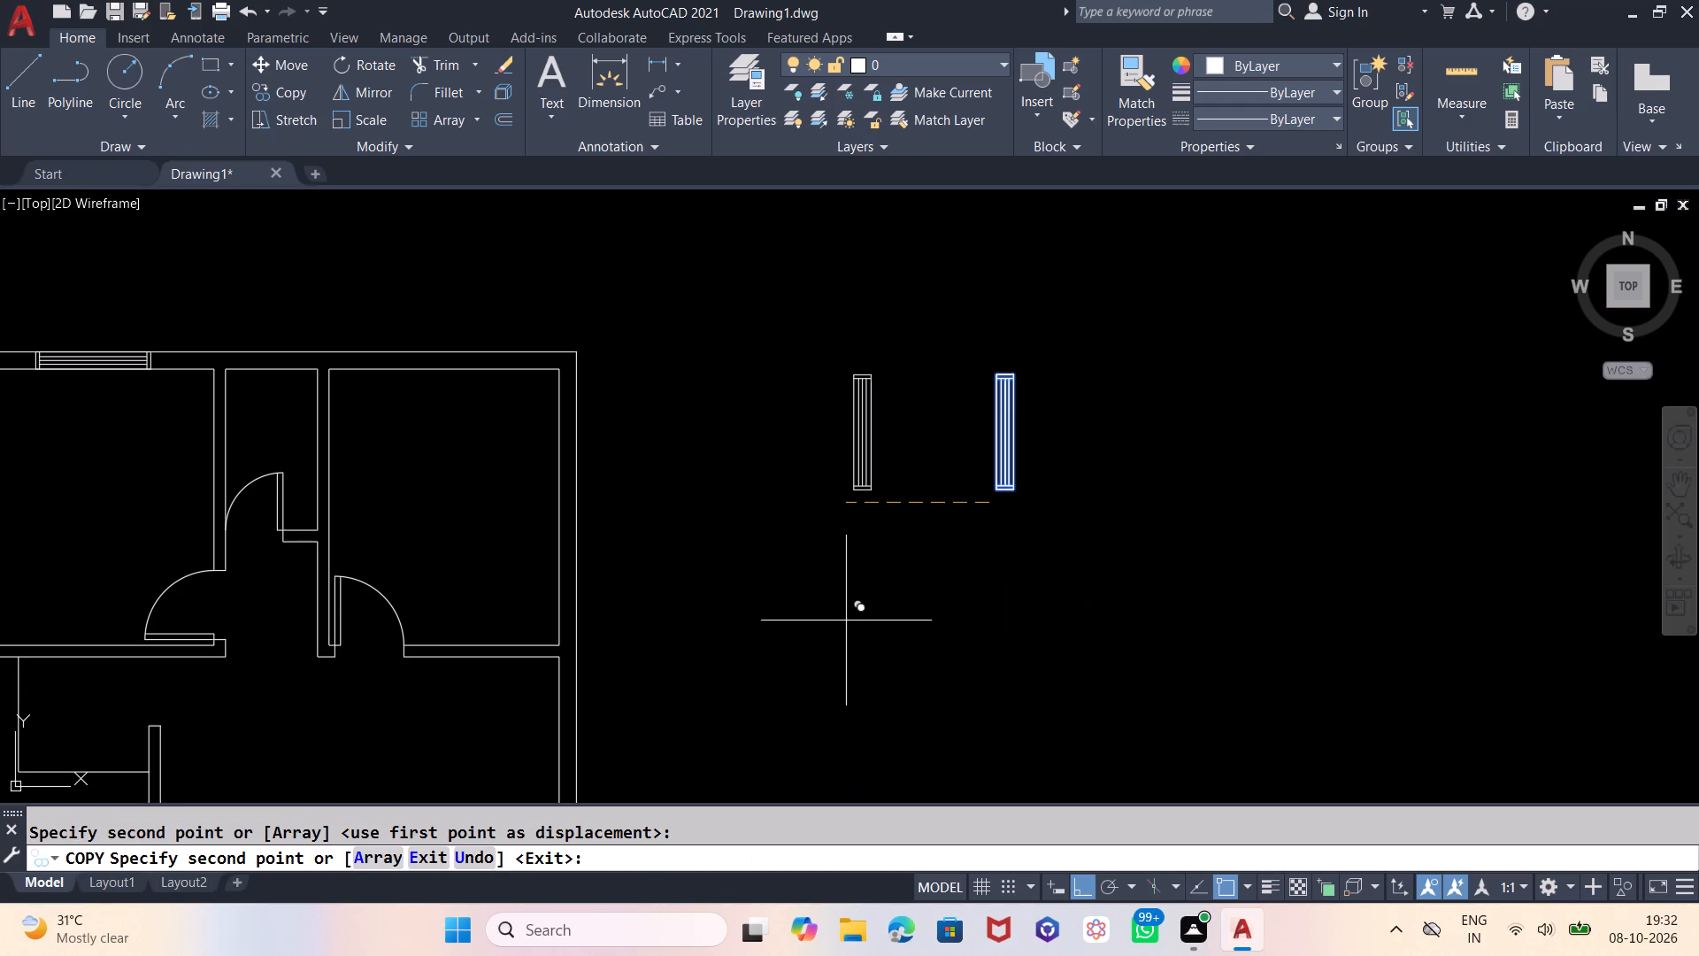
{"action": "left_click", "coordinate": [1169, 599]}
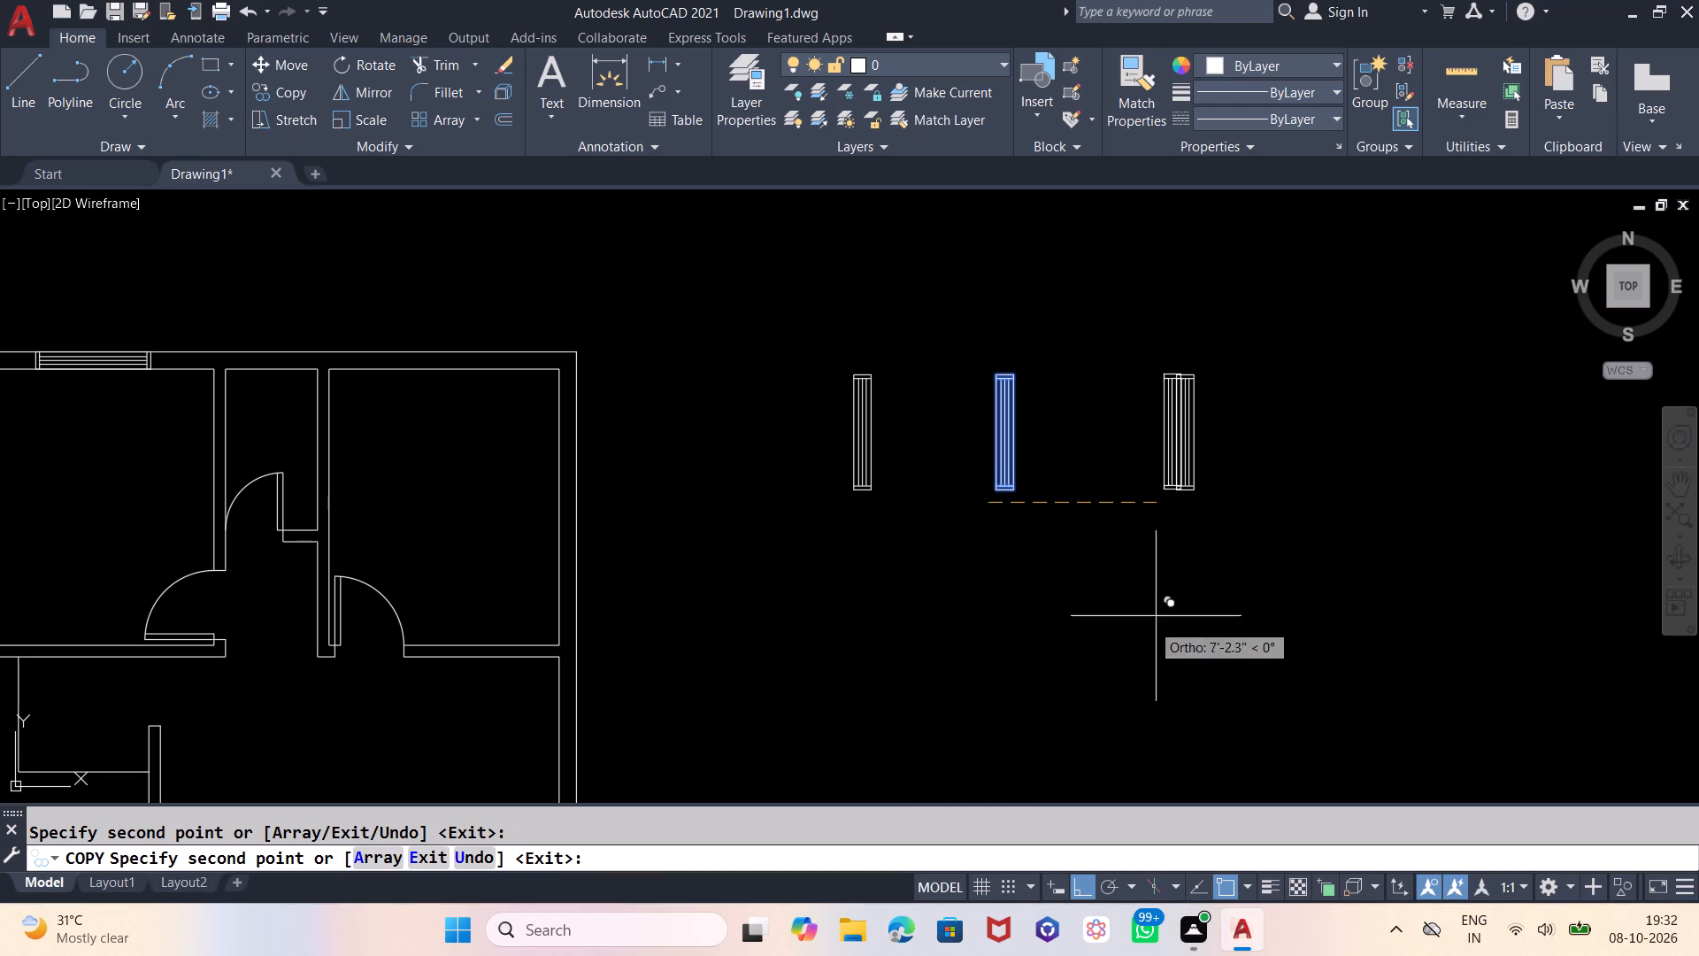
{"action": "key", "text": "Escape"}
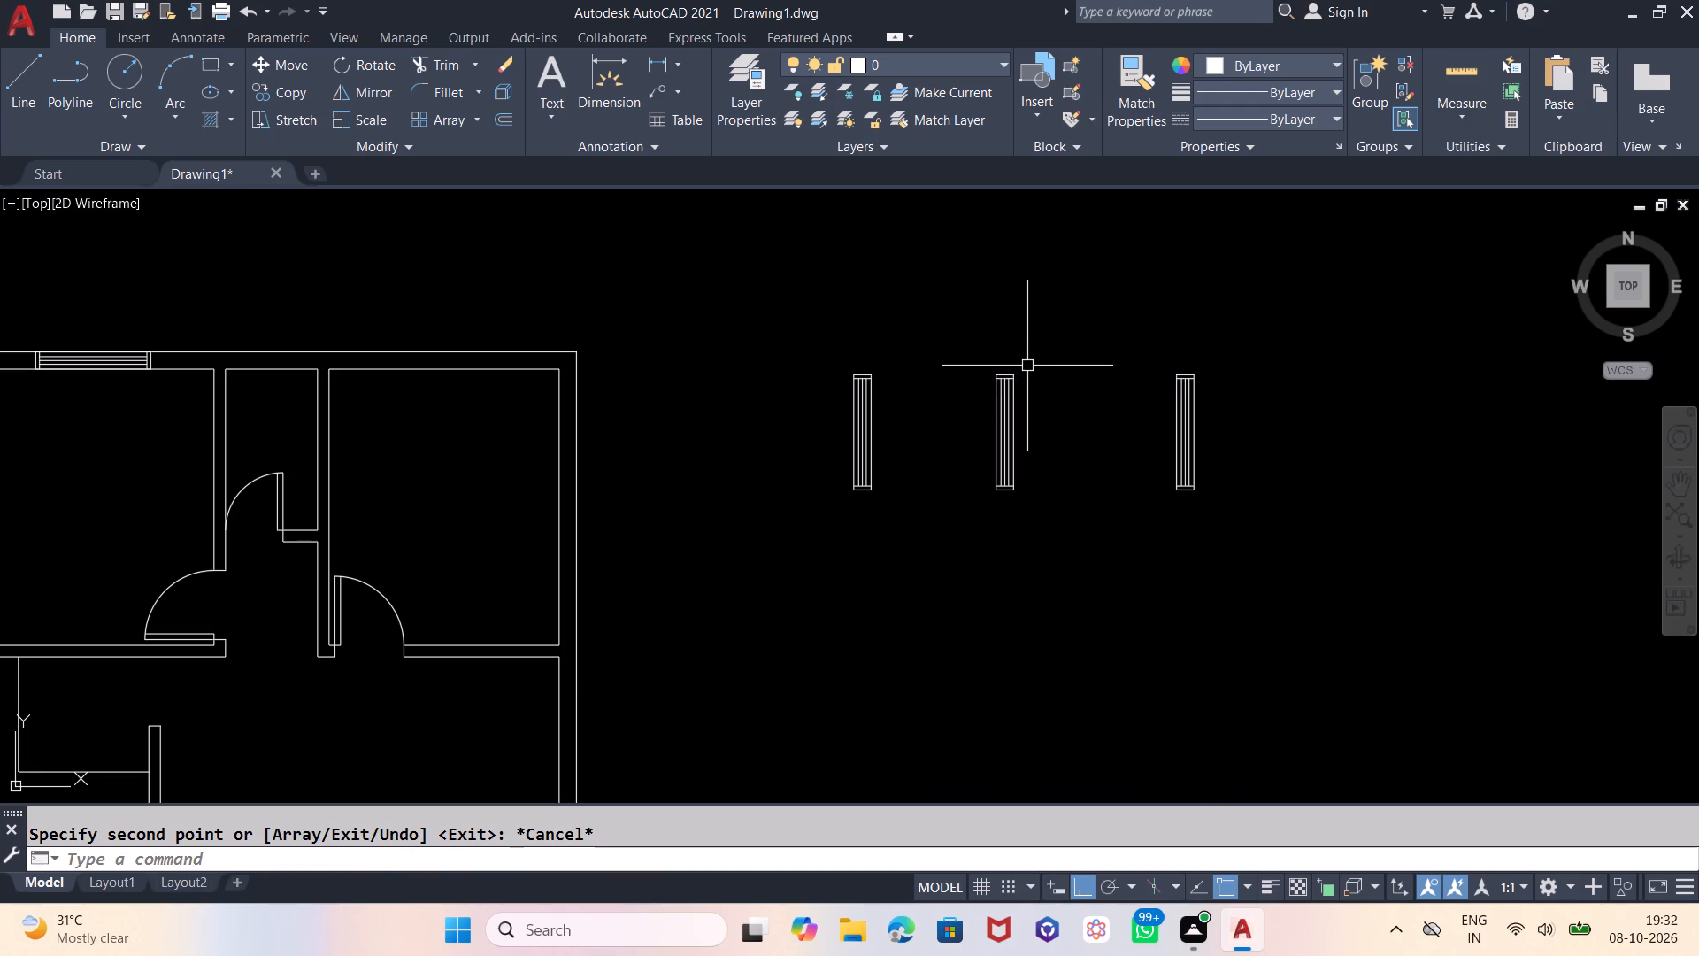
Move the middle vertical window from its left edge's midpoint to the midpoint of the top-right room's inner right wall line, with Ortho off.
{"action": "left_click", "coordinate": [1035, 351]}
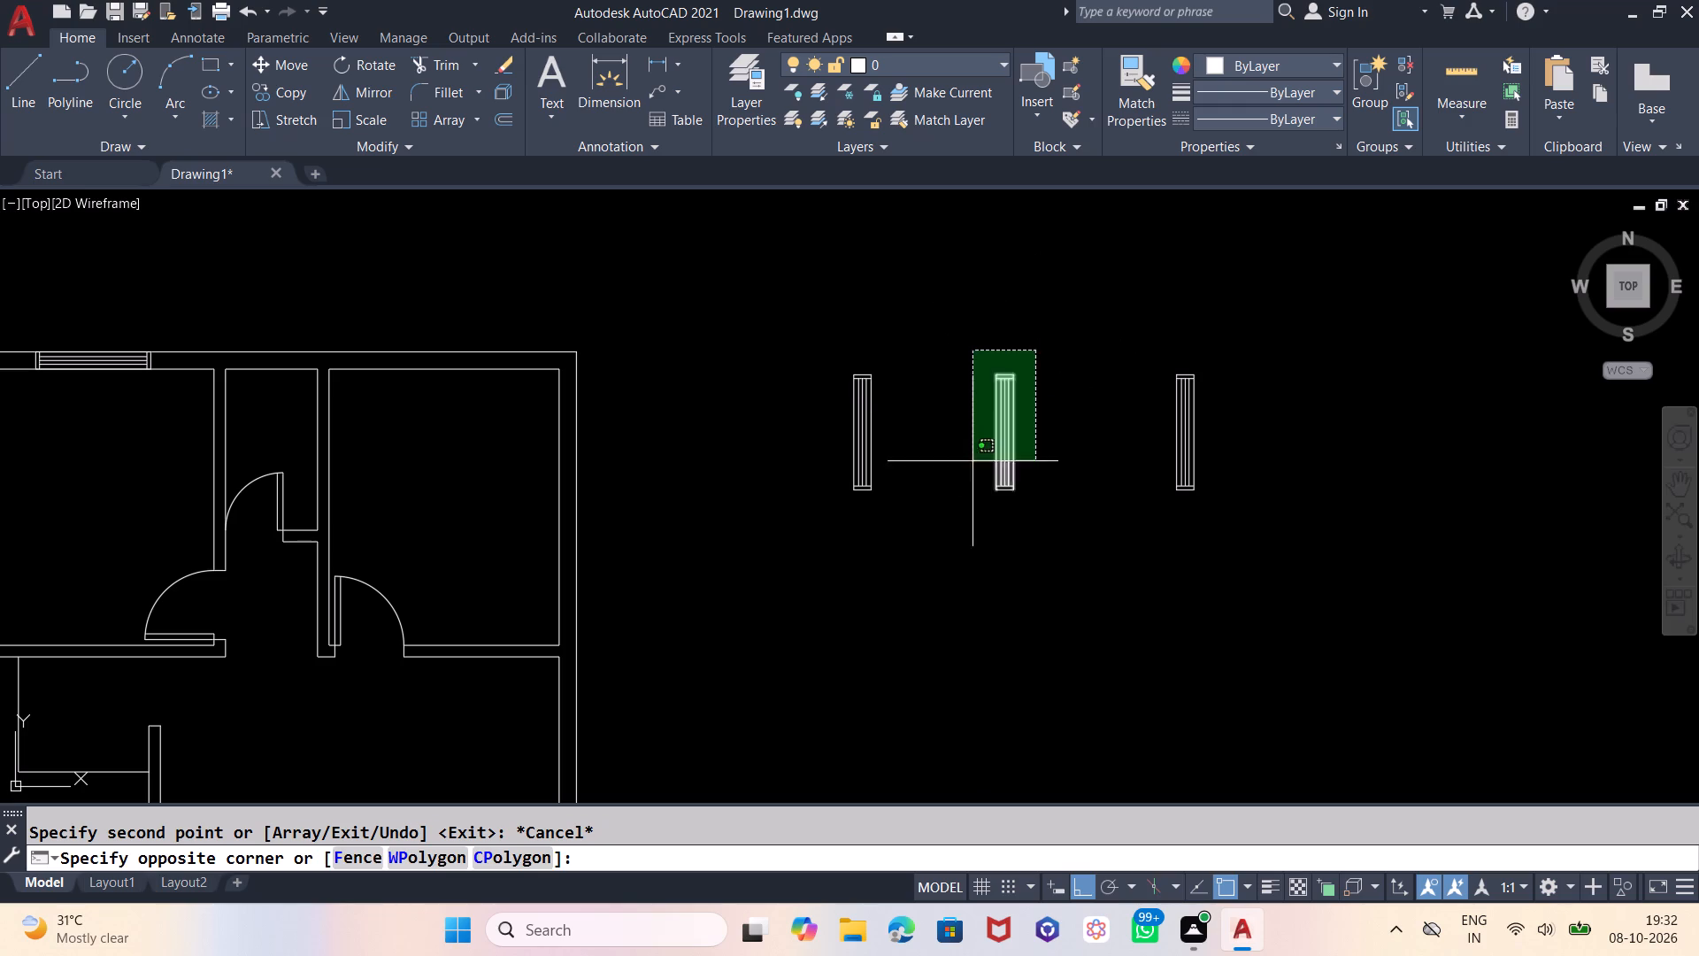
{"action": "left_click", "coordinate": [973, 501]}
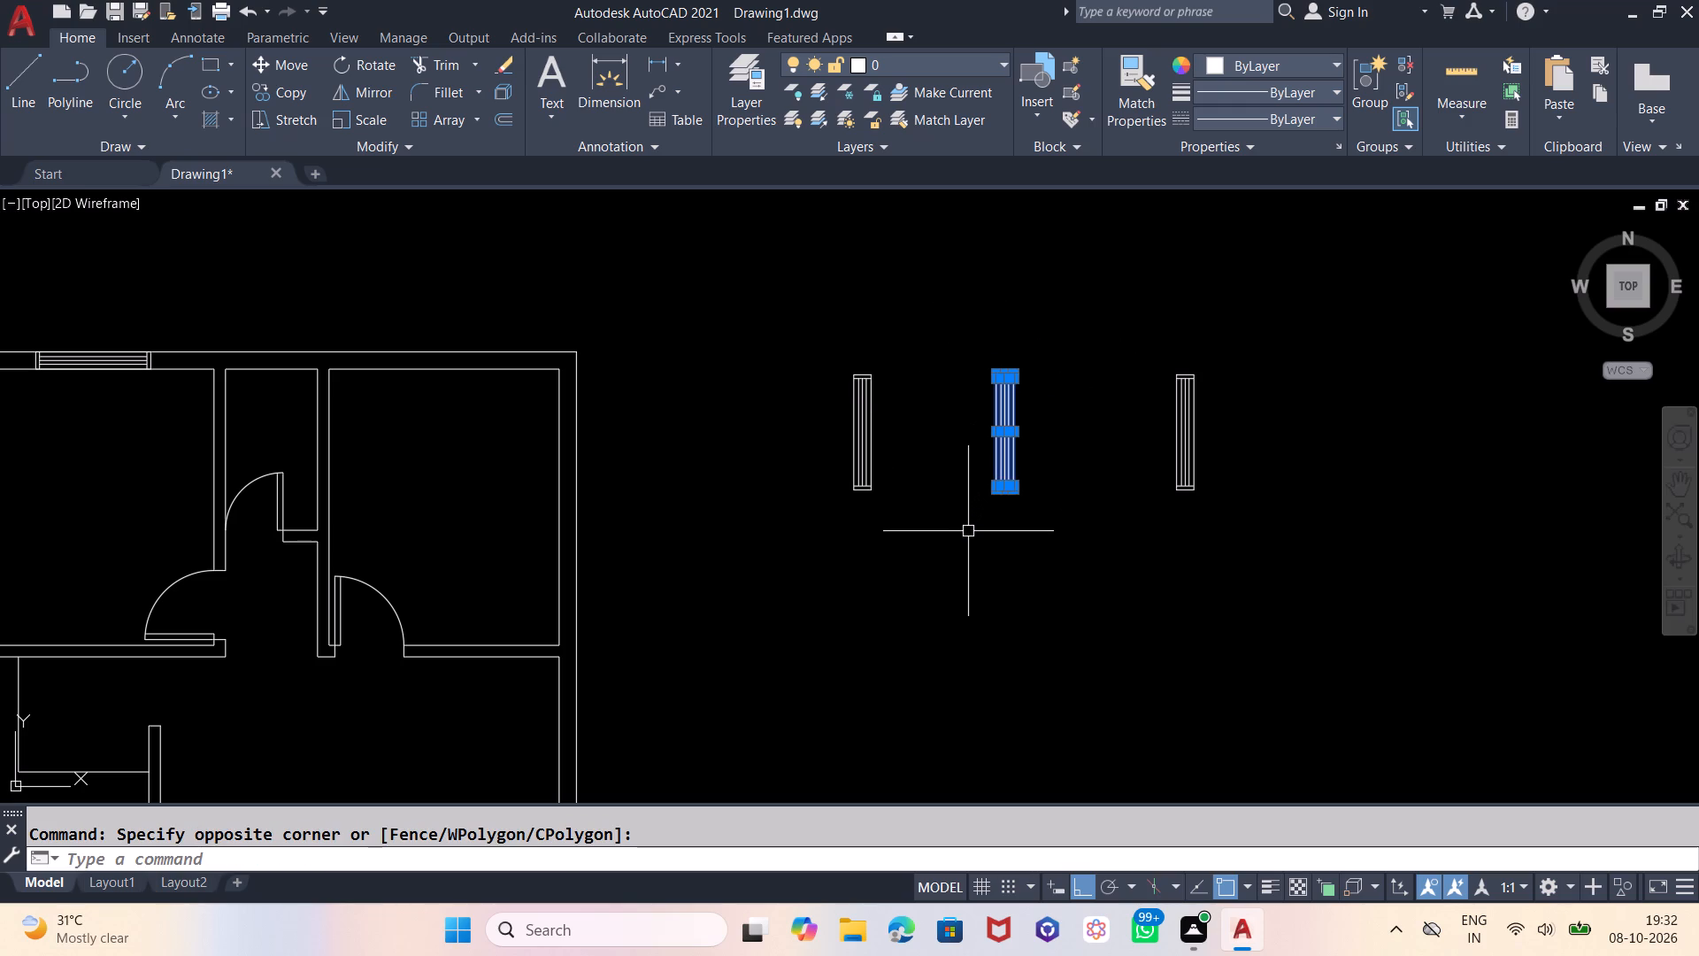
{"action": "key", "text": "m"}
{"action": "key", "text": "Return"}
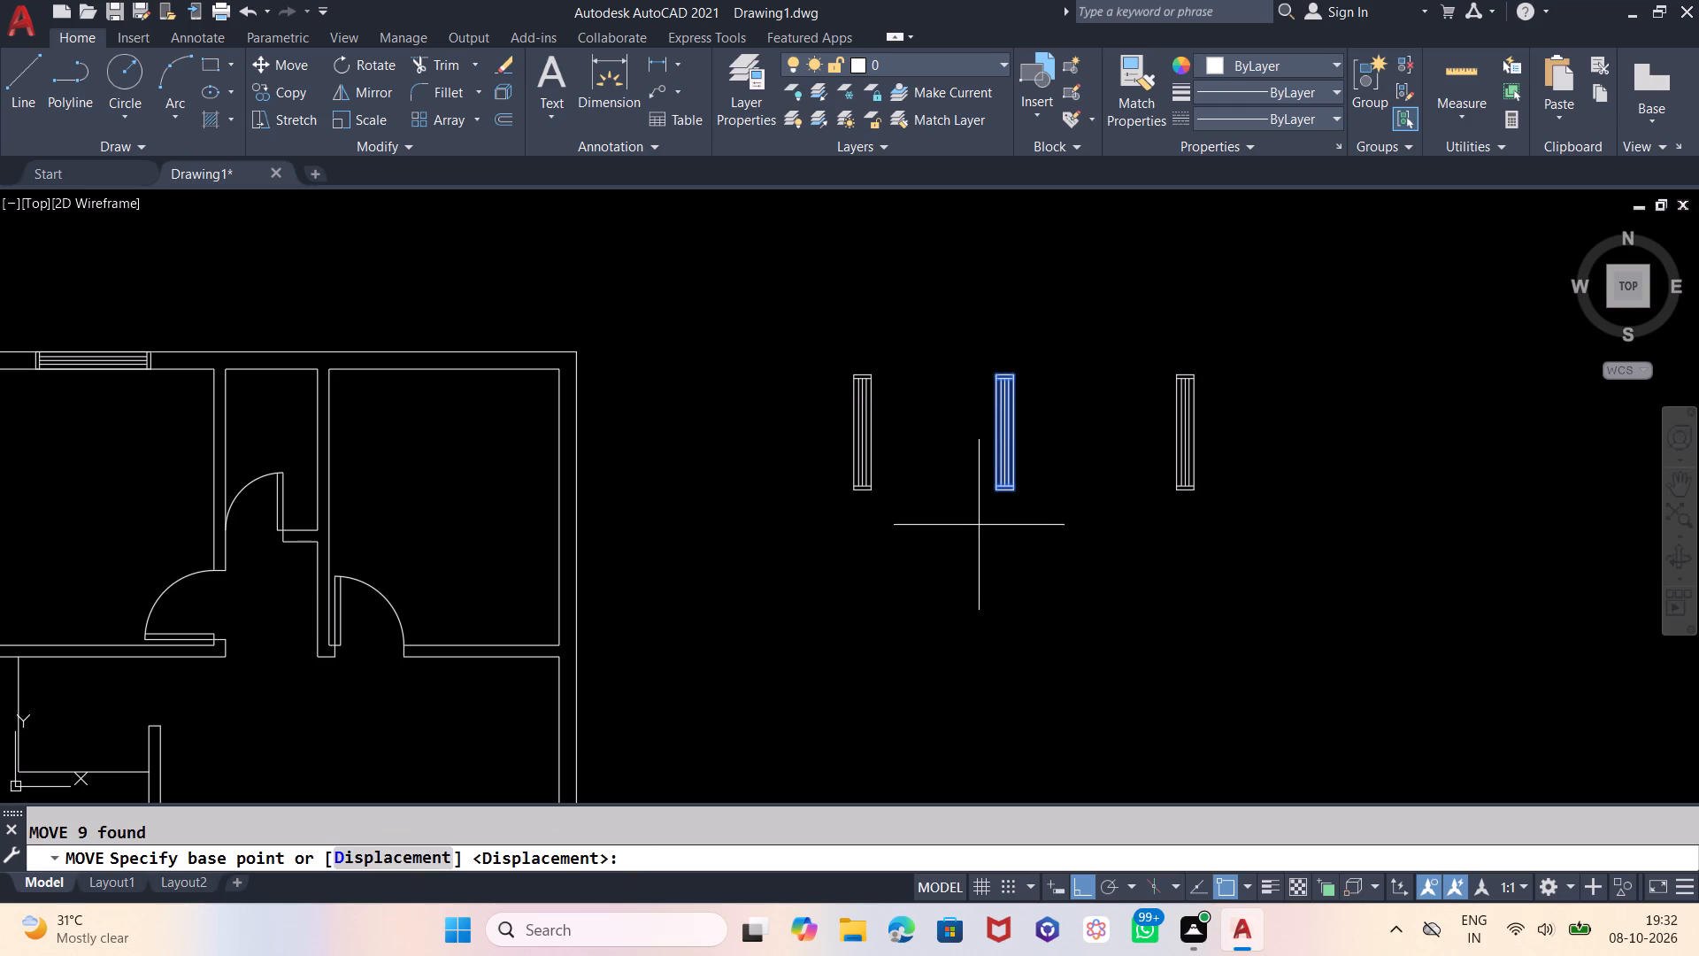
{"action": "left_click", "coordinate": [991, 435]}
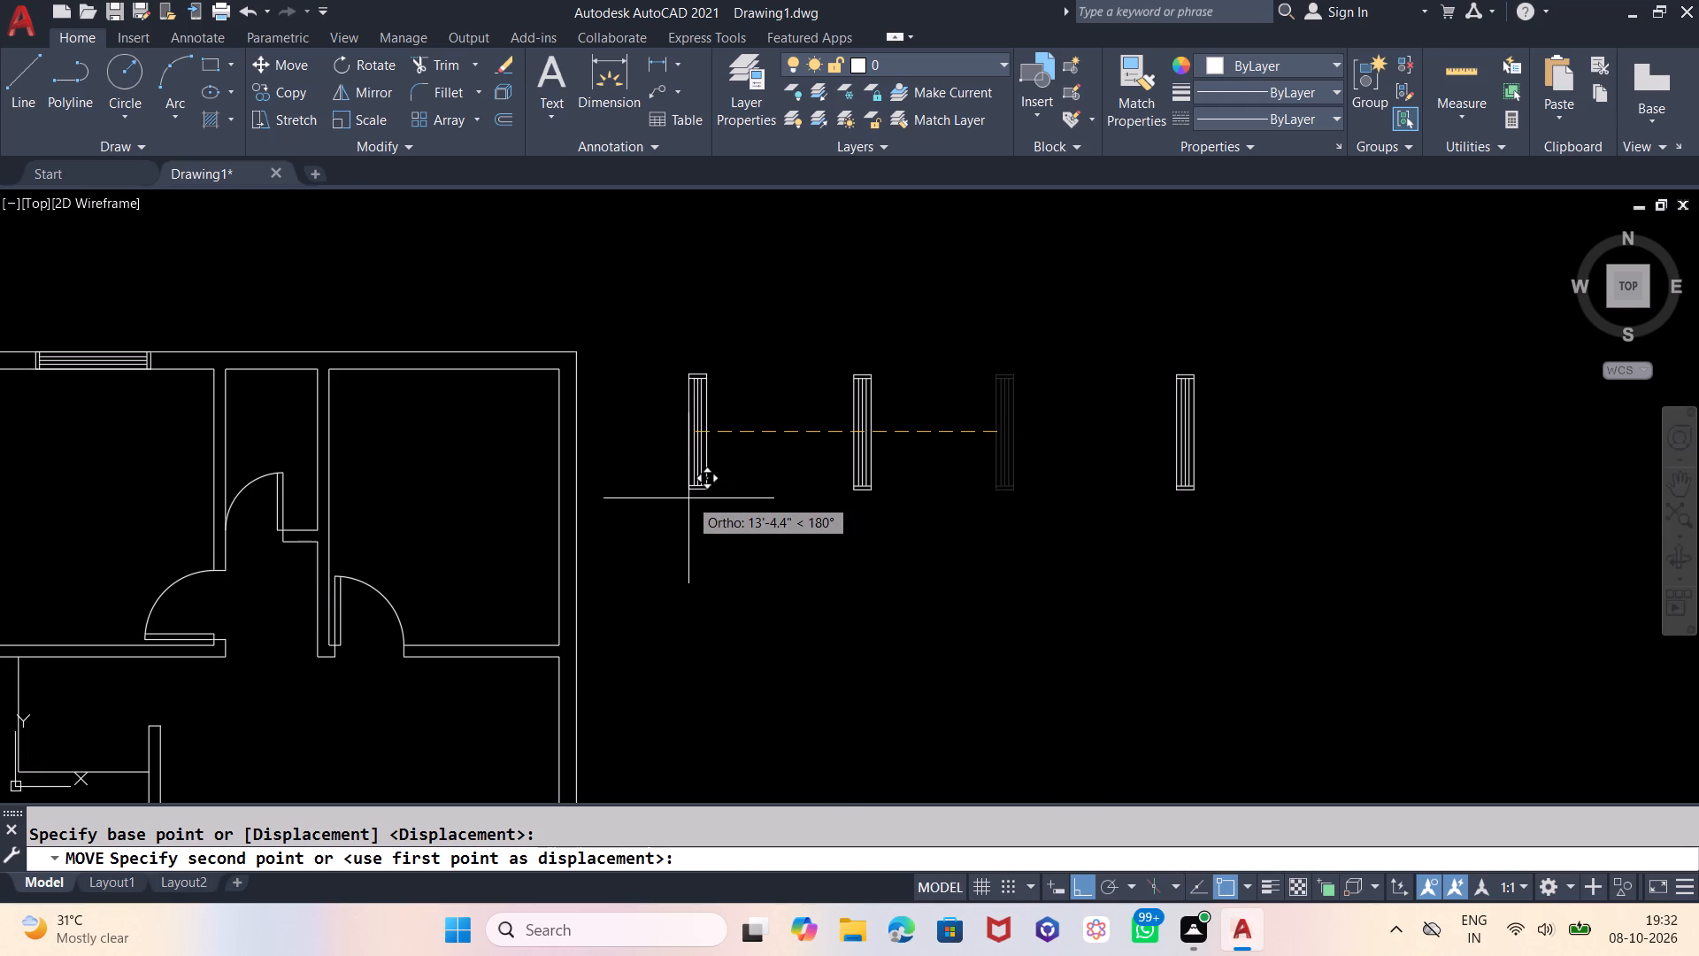
{"action": "key", "text": "F8"}
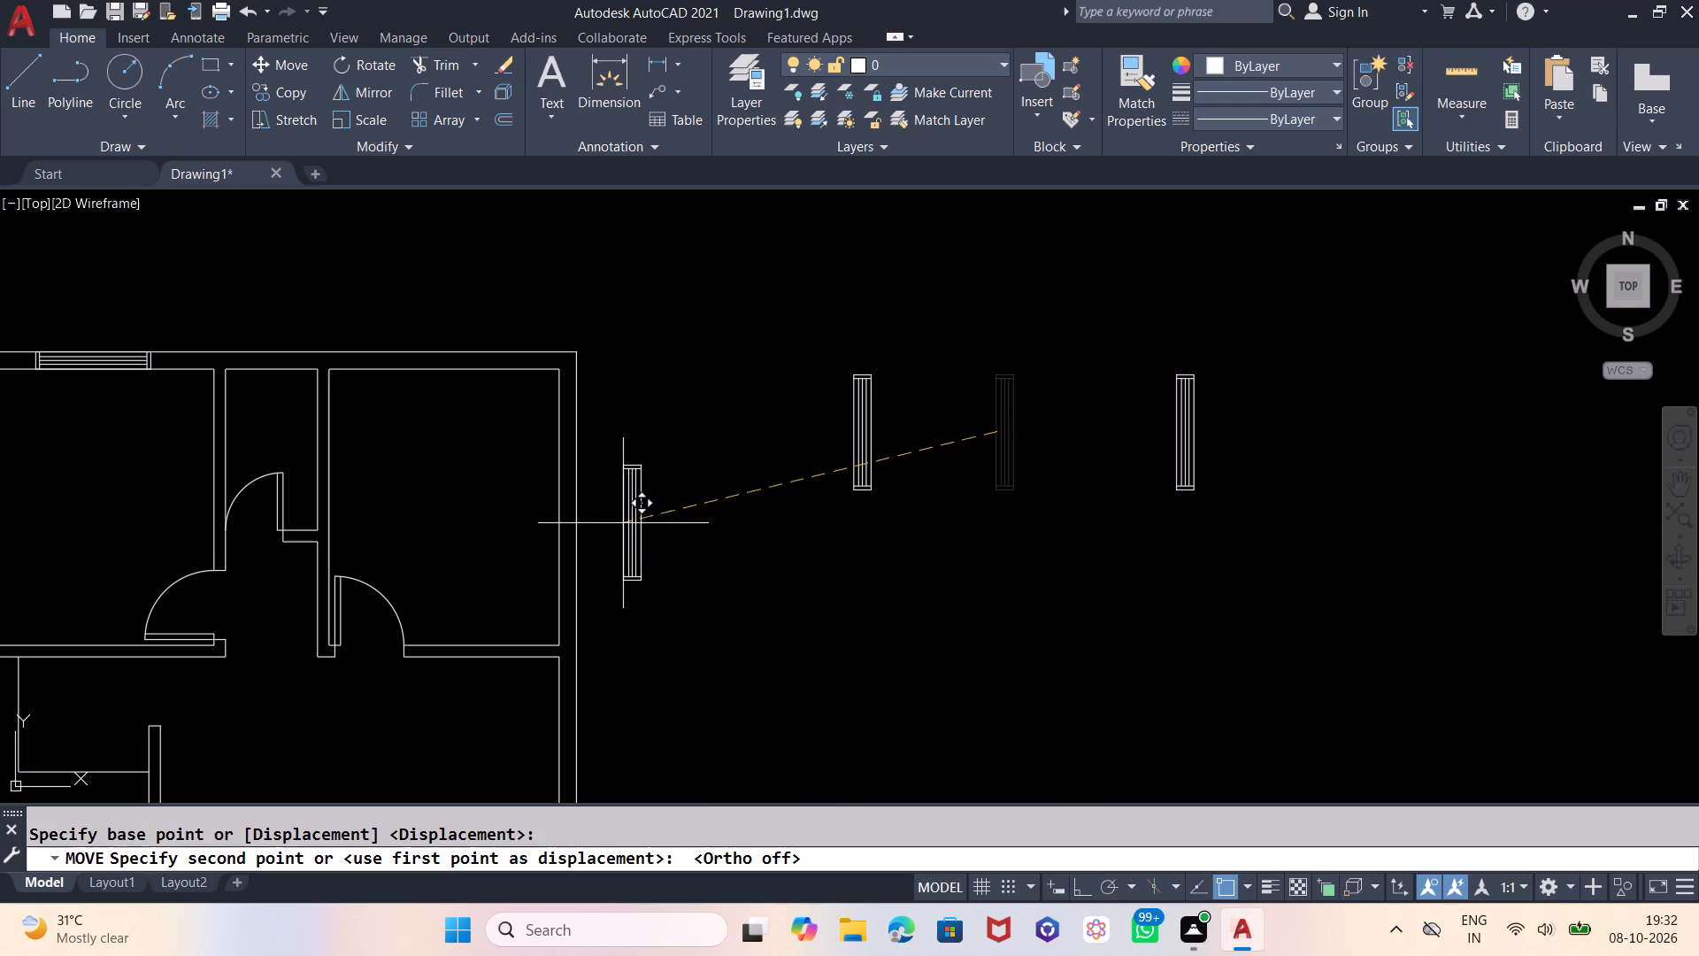
{"action": "left_click", "coordinate": [556, 509]}
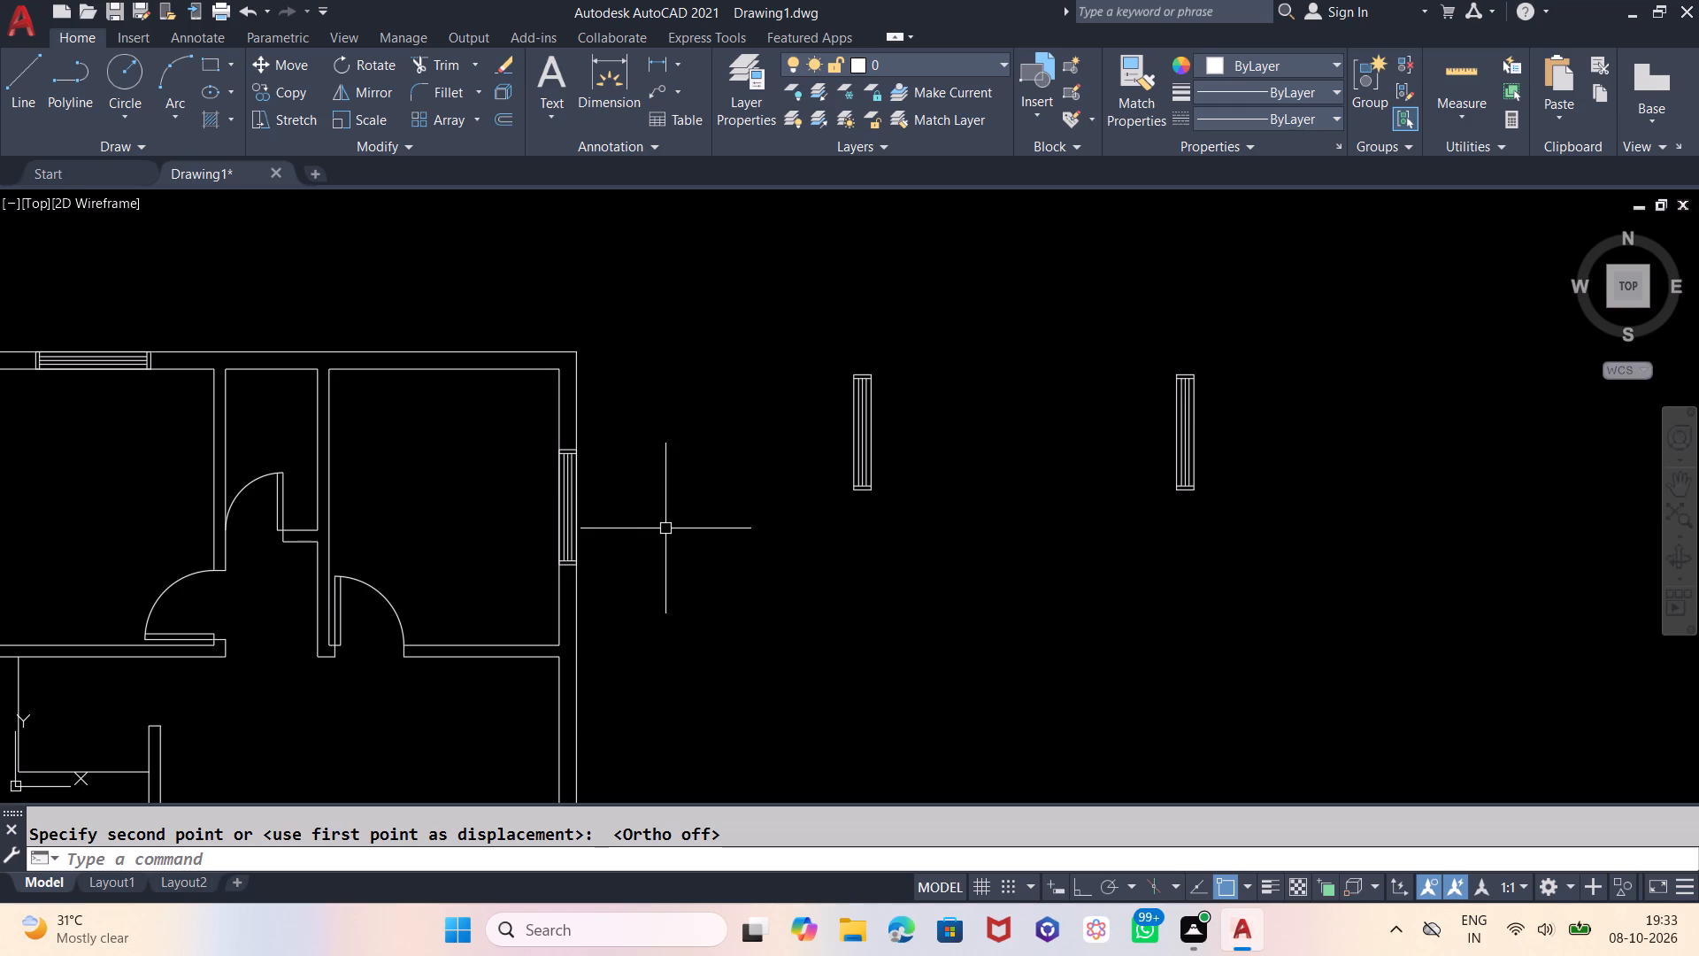
Move the spare window nearest the plan from its right edge's midpoint to the midpoint of the bottom-left room's inner left wall line.
{"action": "scroll", "coordinate": [555, 254], "scroll_direction": "down", "scroll_amount": 1}
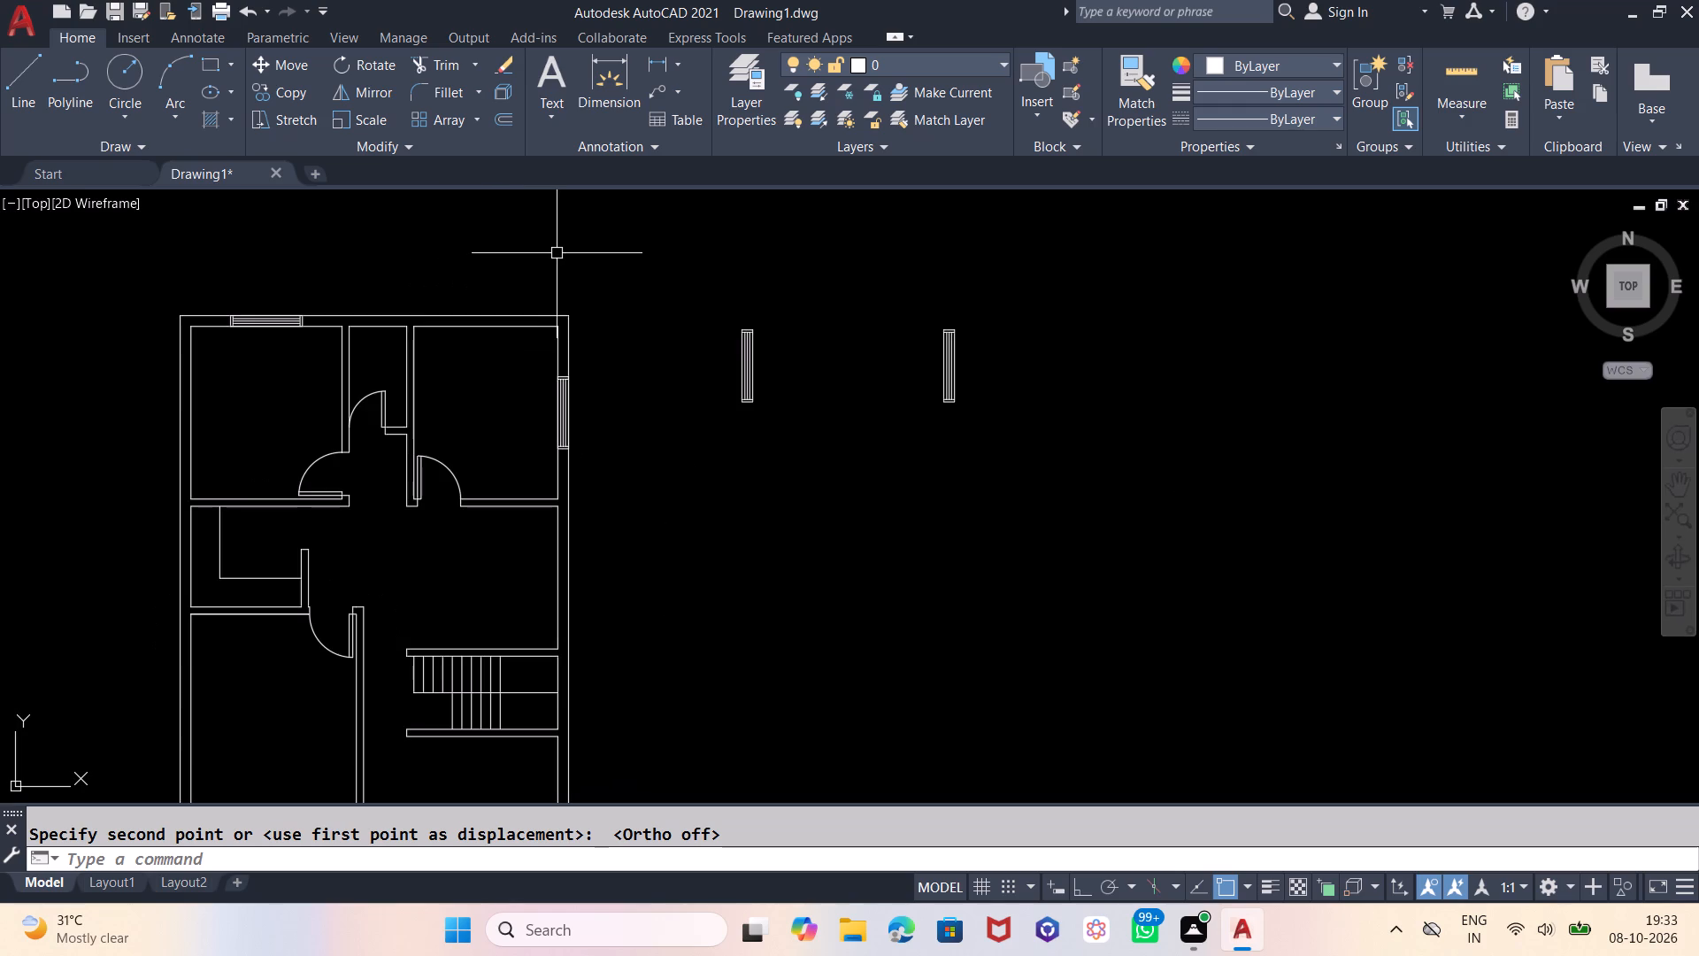
{"action": "scroll", "coordinate": [611, 258], "scroll_direction": "down", "scroll_amount": 1}
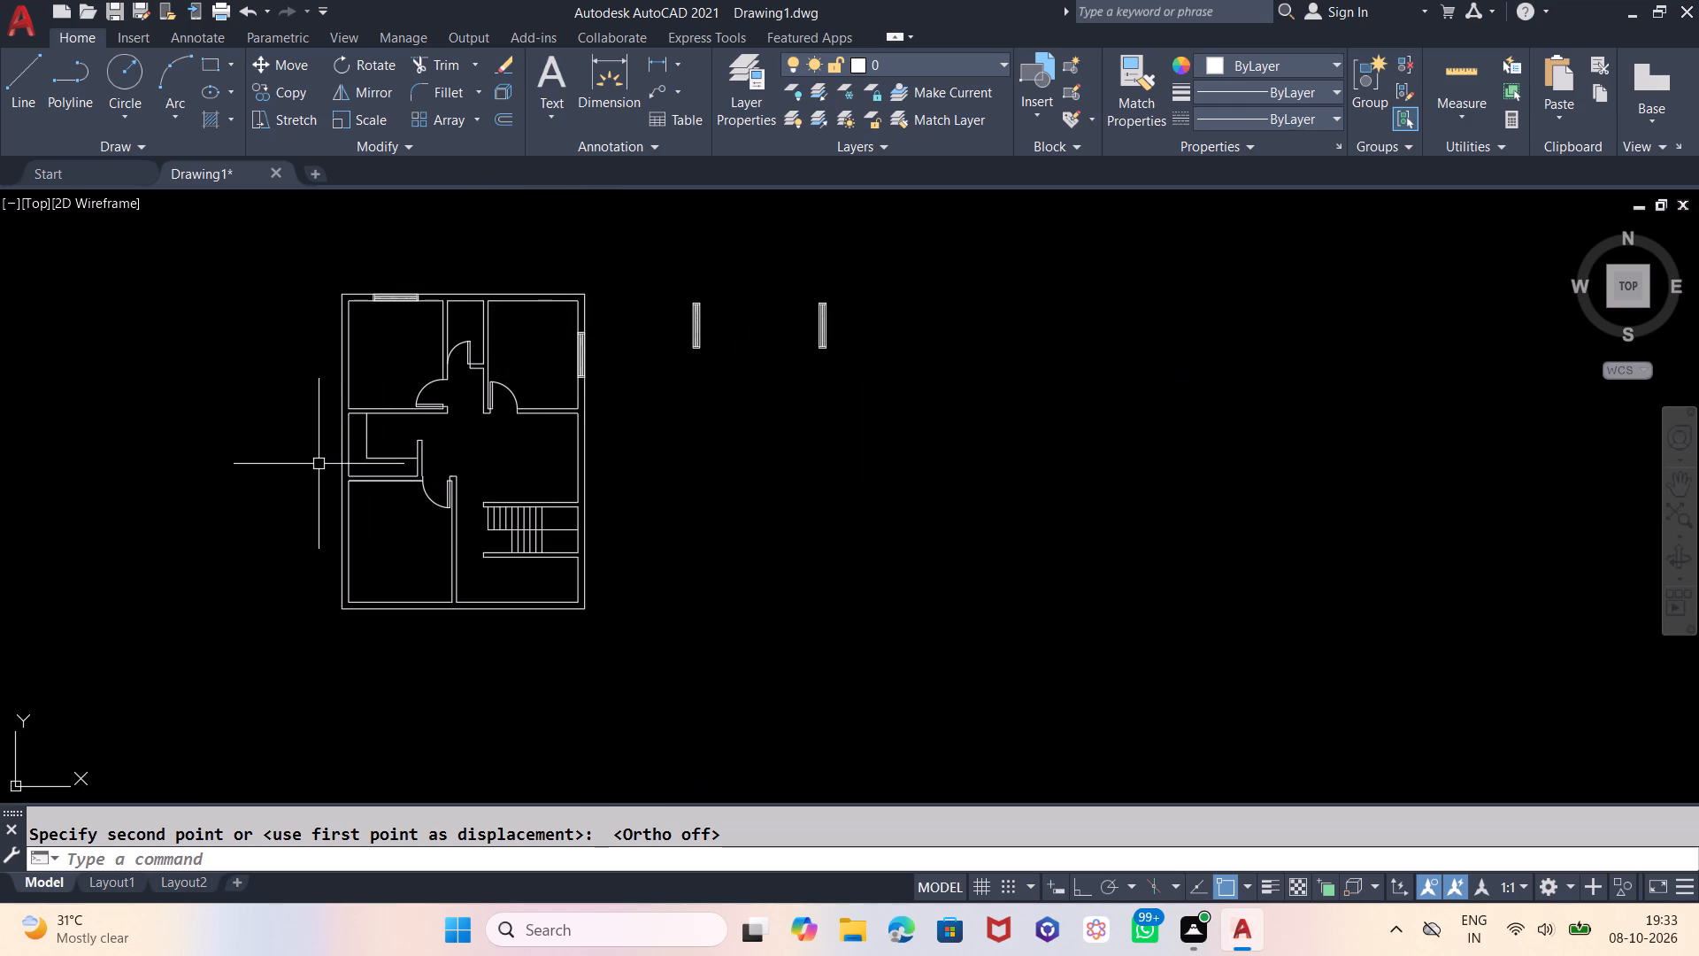
{"action": "scroll", "coordinate": [319, 464], "scroll_direction": "up", "scroll_amount": 1}
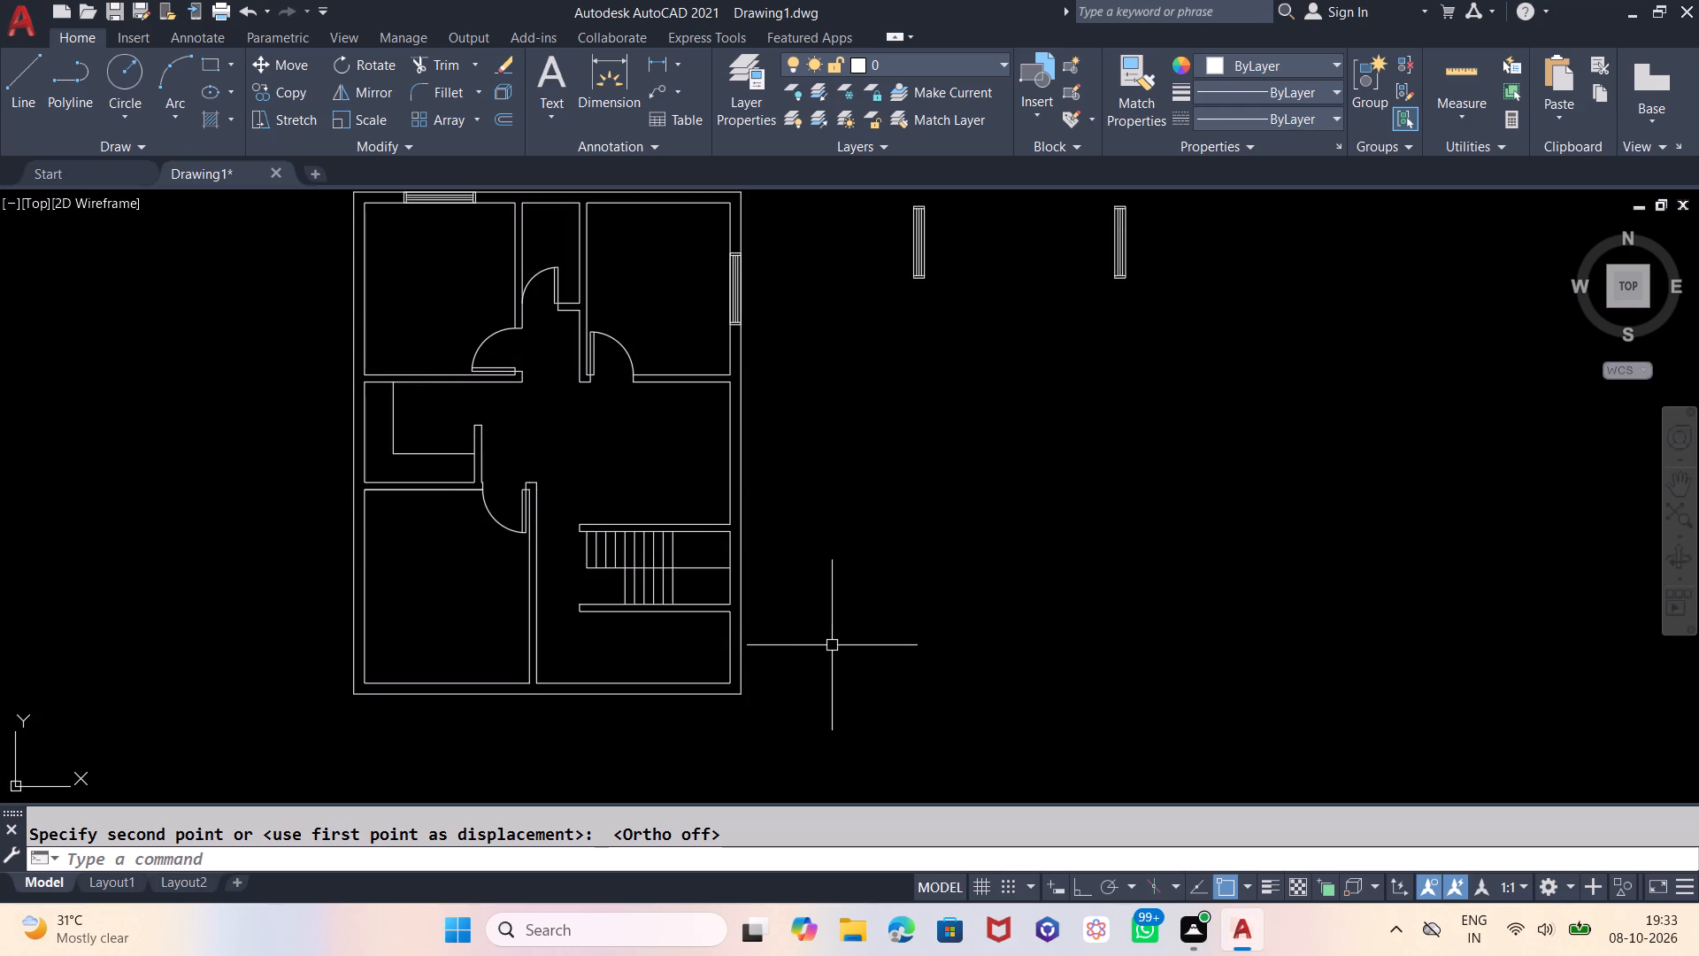
{"action": "scroll", "coordinate": [878, 612], "scroll_direction": "down", "scroll_amount": 1}
{"action": "left_click", "coordinate": [938, 328]}
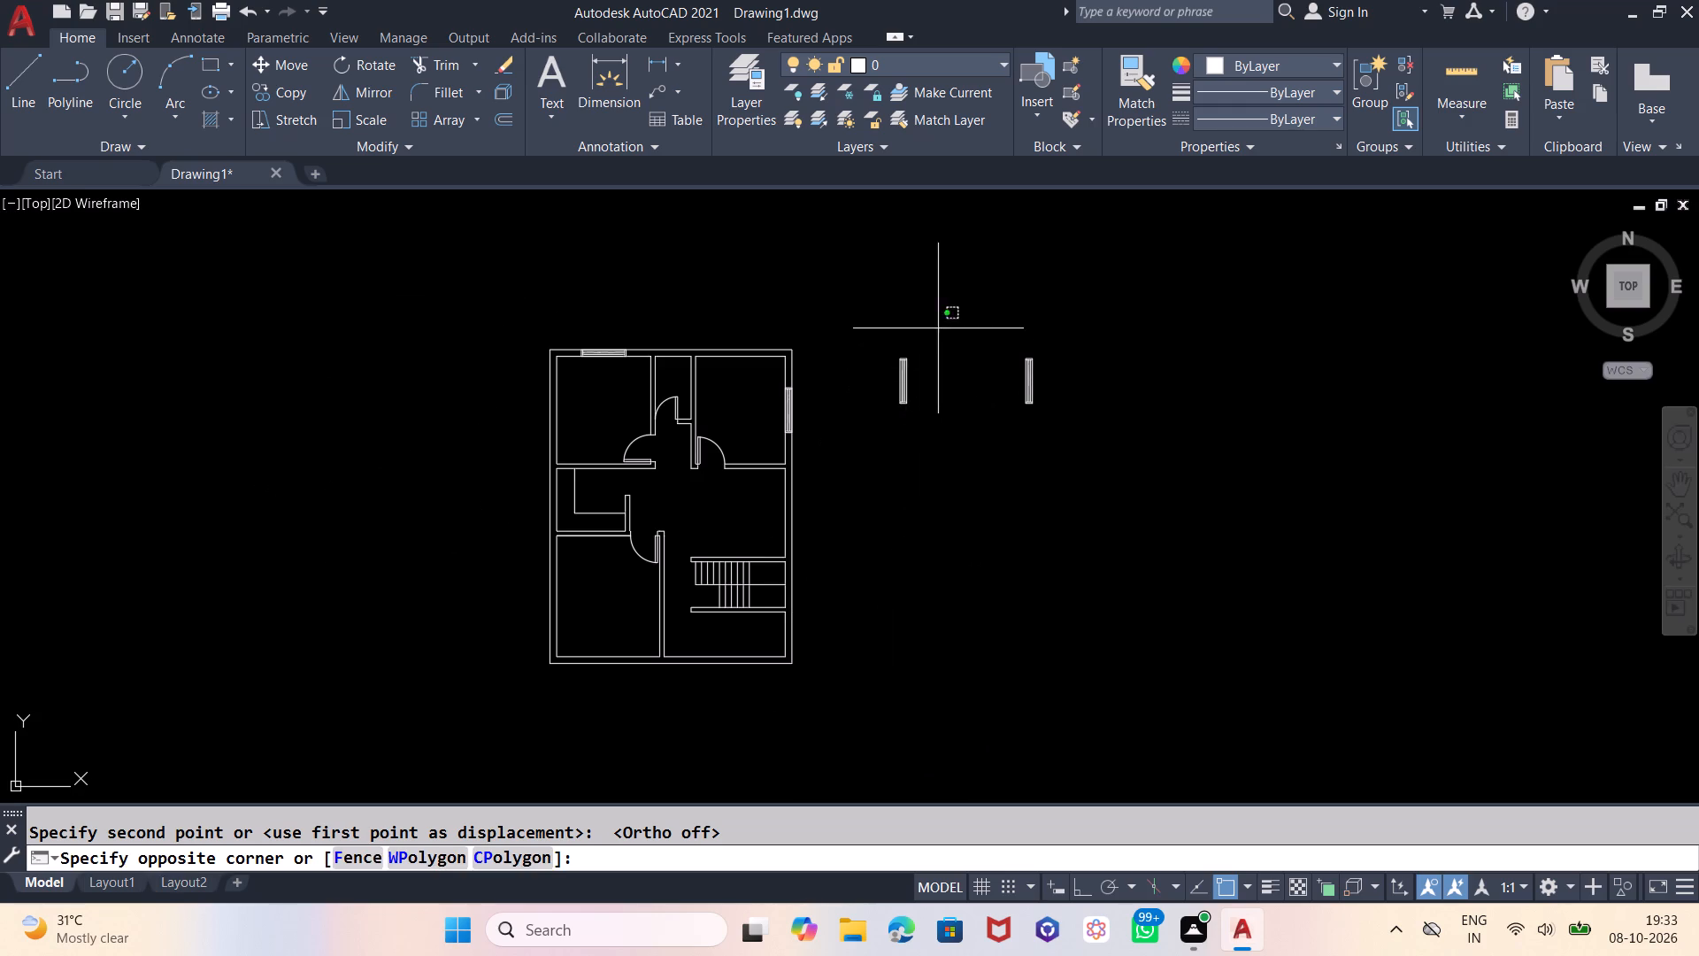
{"action": "left_click", "coordinate": [852, 455]}
{"action": "key", "text": "m"}
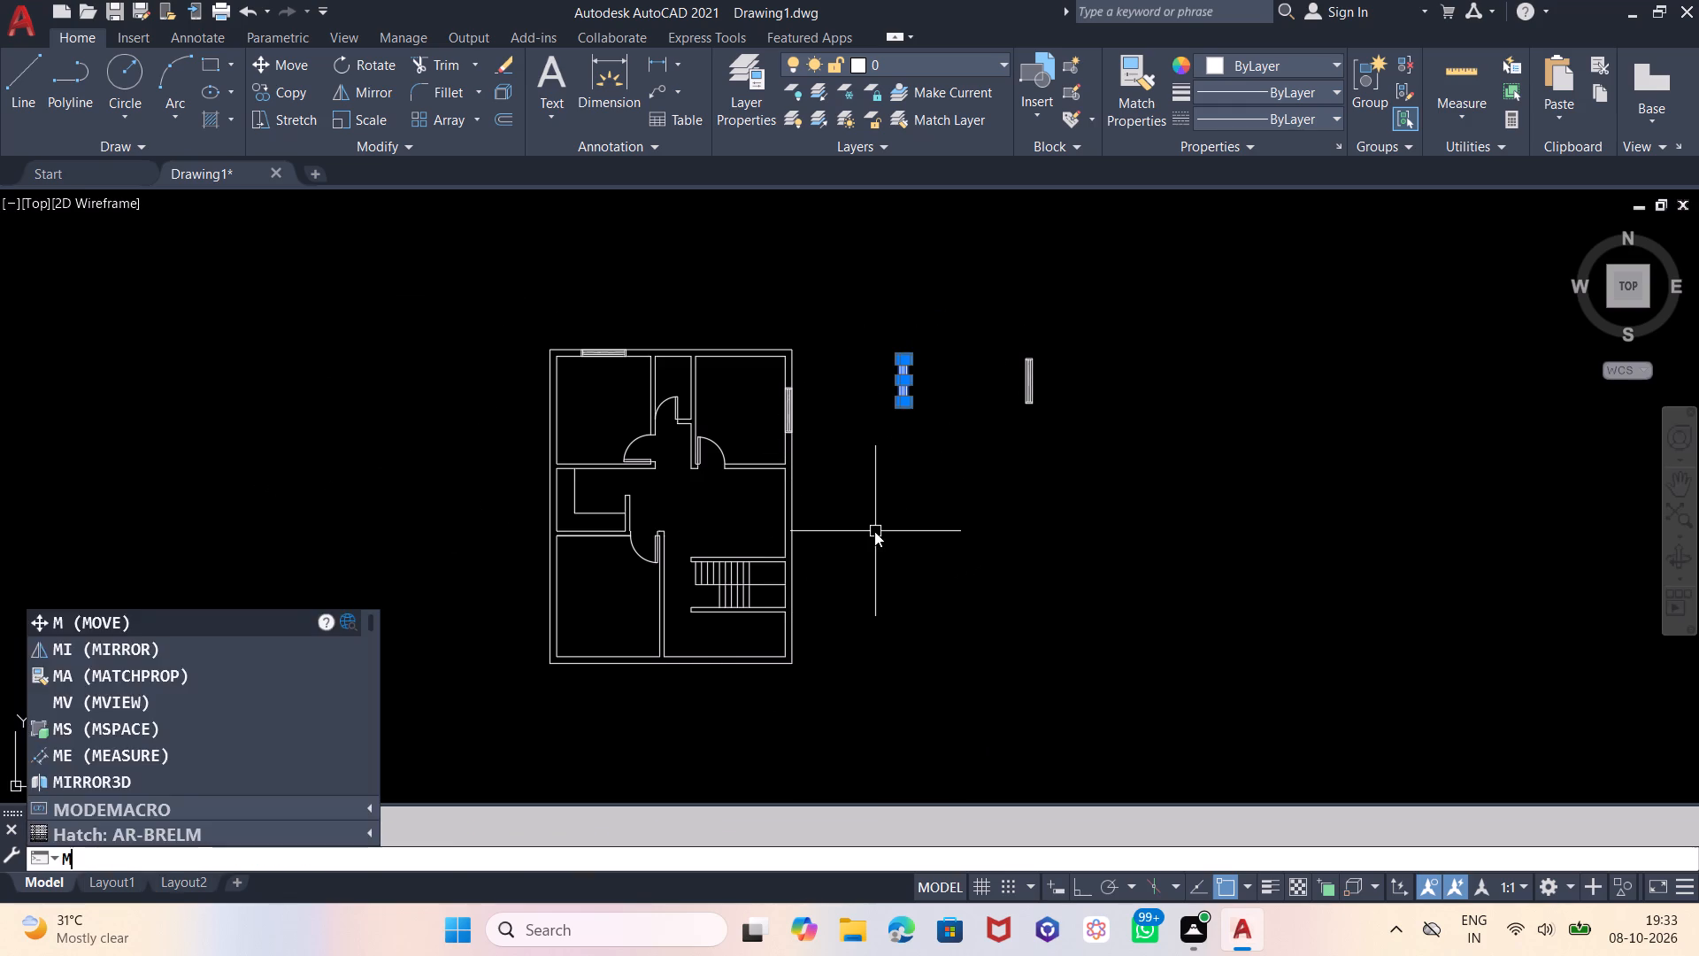
{"action": "key", "text": "Return"}
{"action": "scroll", "coordinate": [900, 390], "scroll_direction": "up", "scroll_amount": 4}
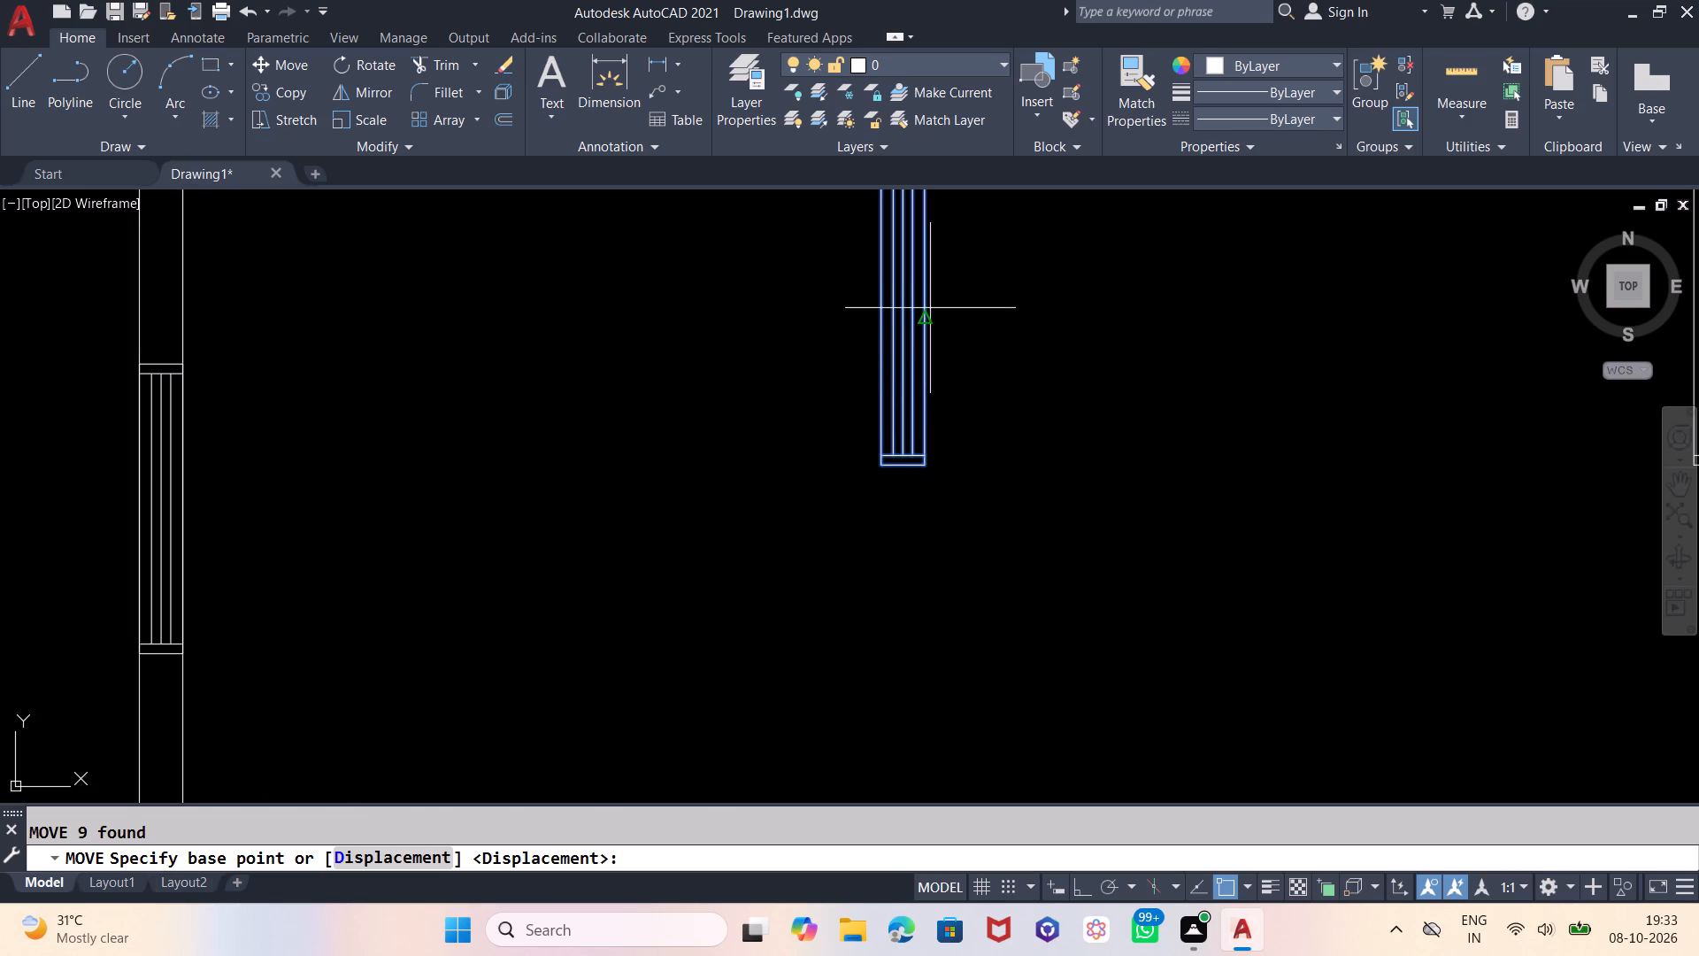
{"action": "left_click", "coordinate": [929, 318]}
{"action": "scroll", "coordinate": [1049, 384], "scroll_direction": "down", "scroll_amount": 5}
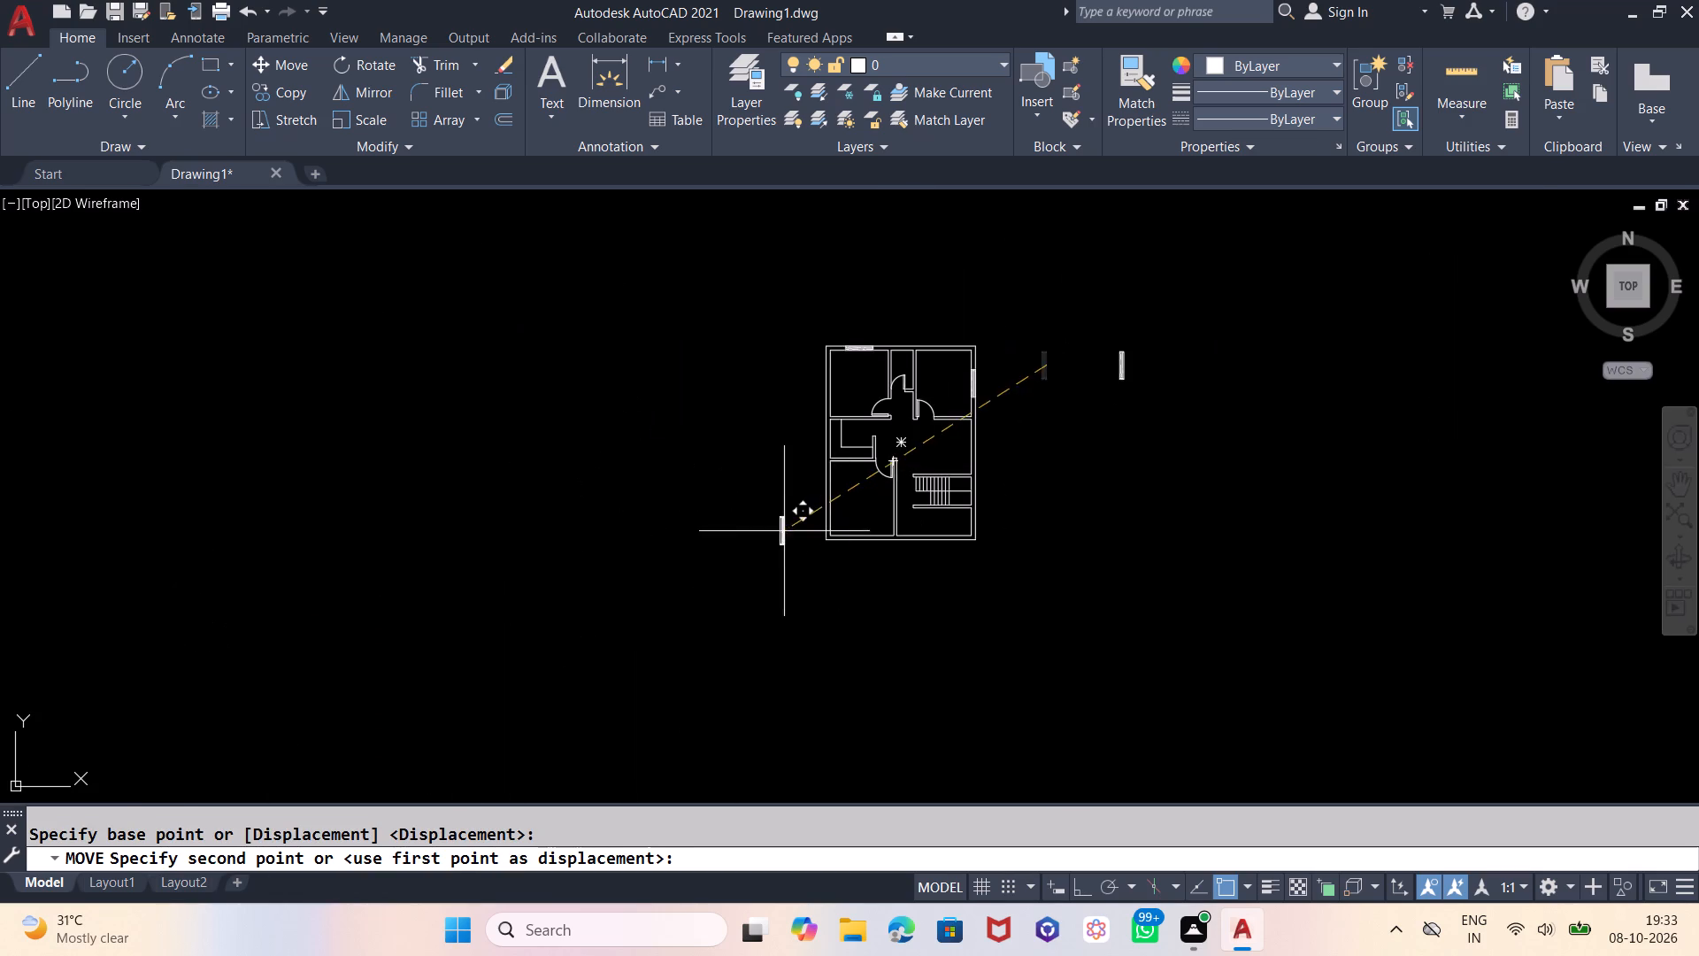
{"action": "scroll", "coordinate": [784, 531], "scroll_direction": "up", "scroll_amount": 3}
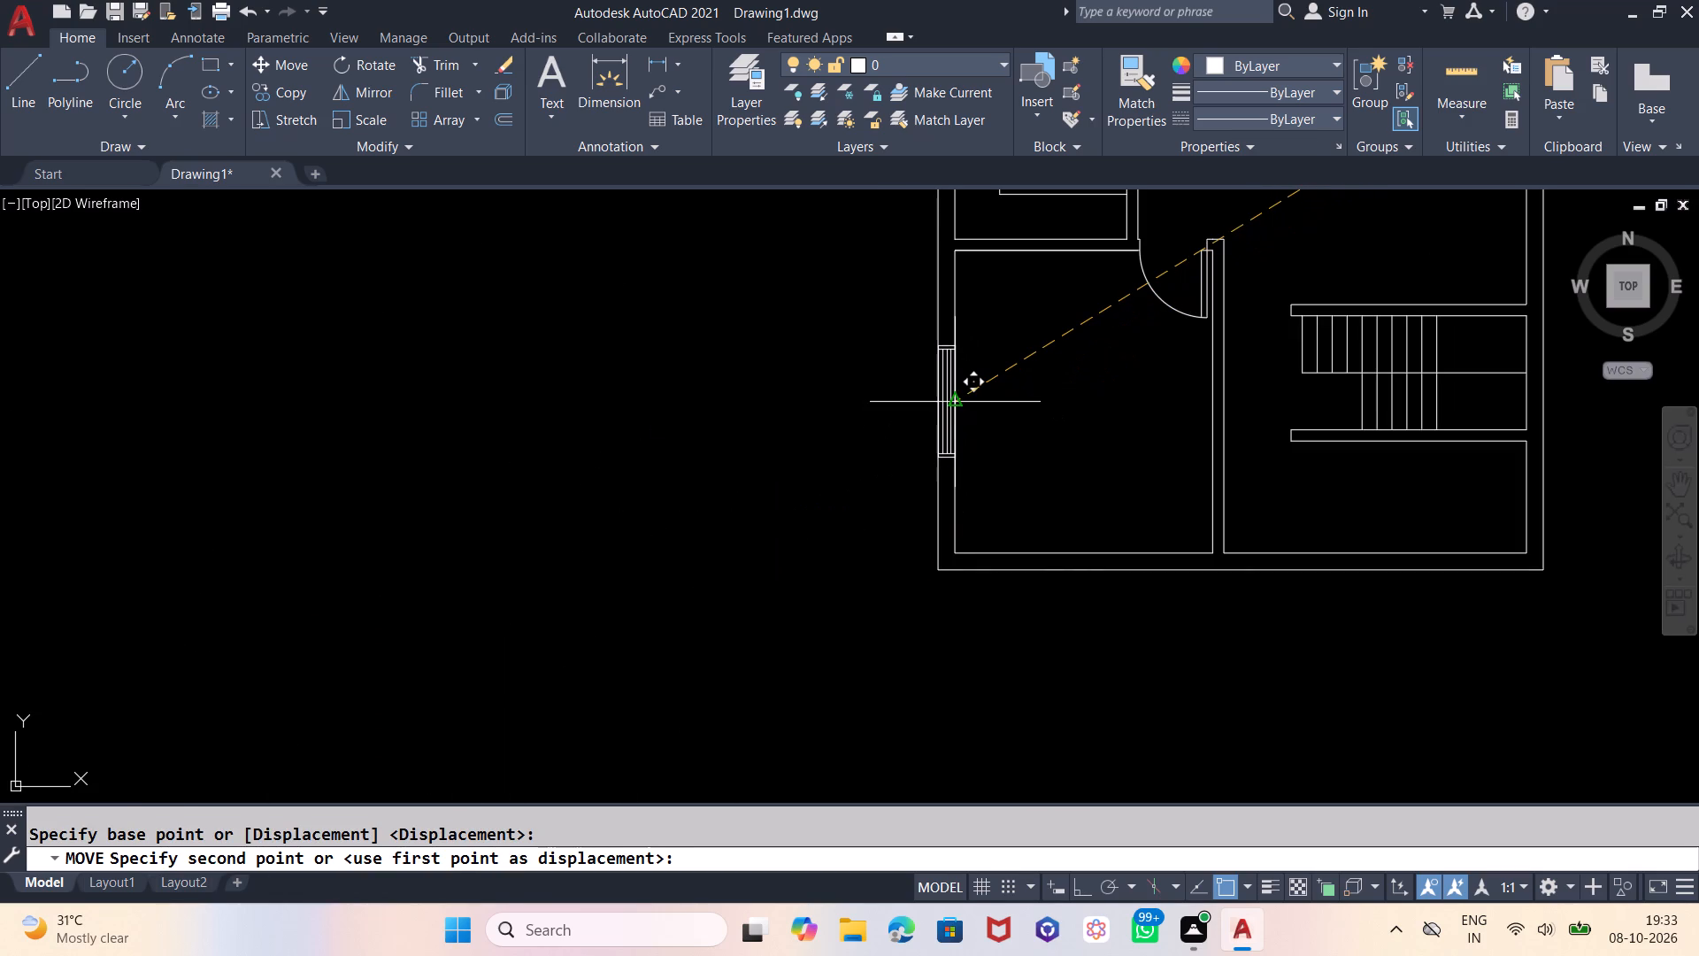
{"action": "left_click", "coordinate": [956, 396]}
{"action": "scroll", "coordinate": [673, 490], "scroll_direction": "down", "scroll_amount": 2}
{"action": "scroll", "coordinate": [889, 678], "scroll_direction": "down", "scroll_amount": 1}
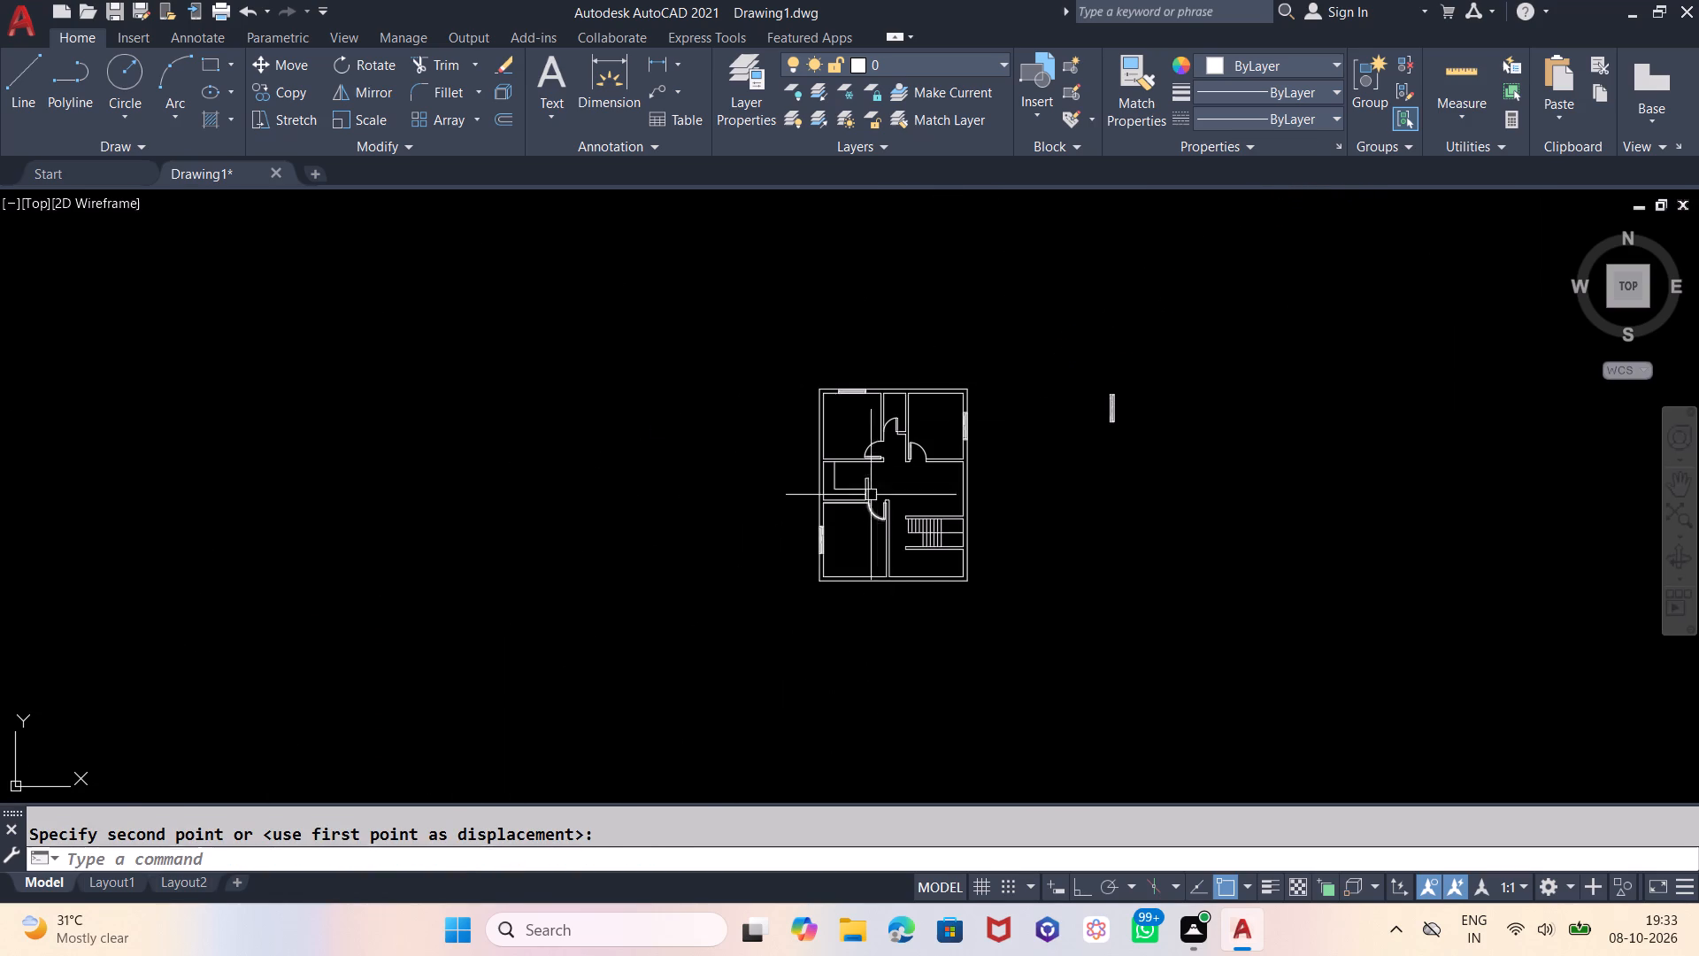
{"action": "scroll", "coordinate": [901, 431], "scroll_direction": "up", "scroll_amount": 1}
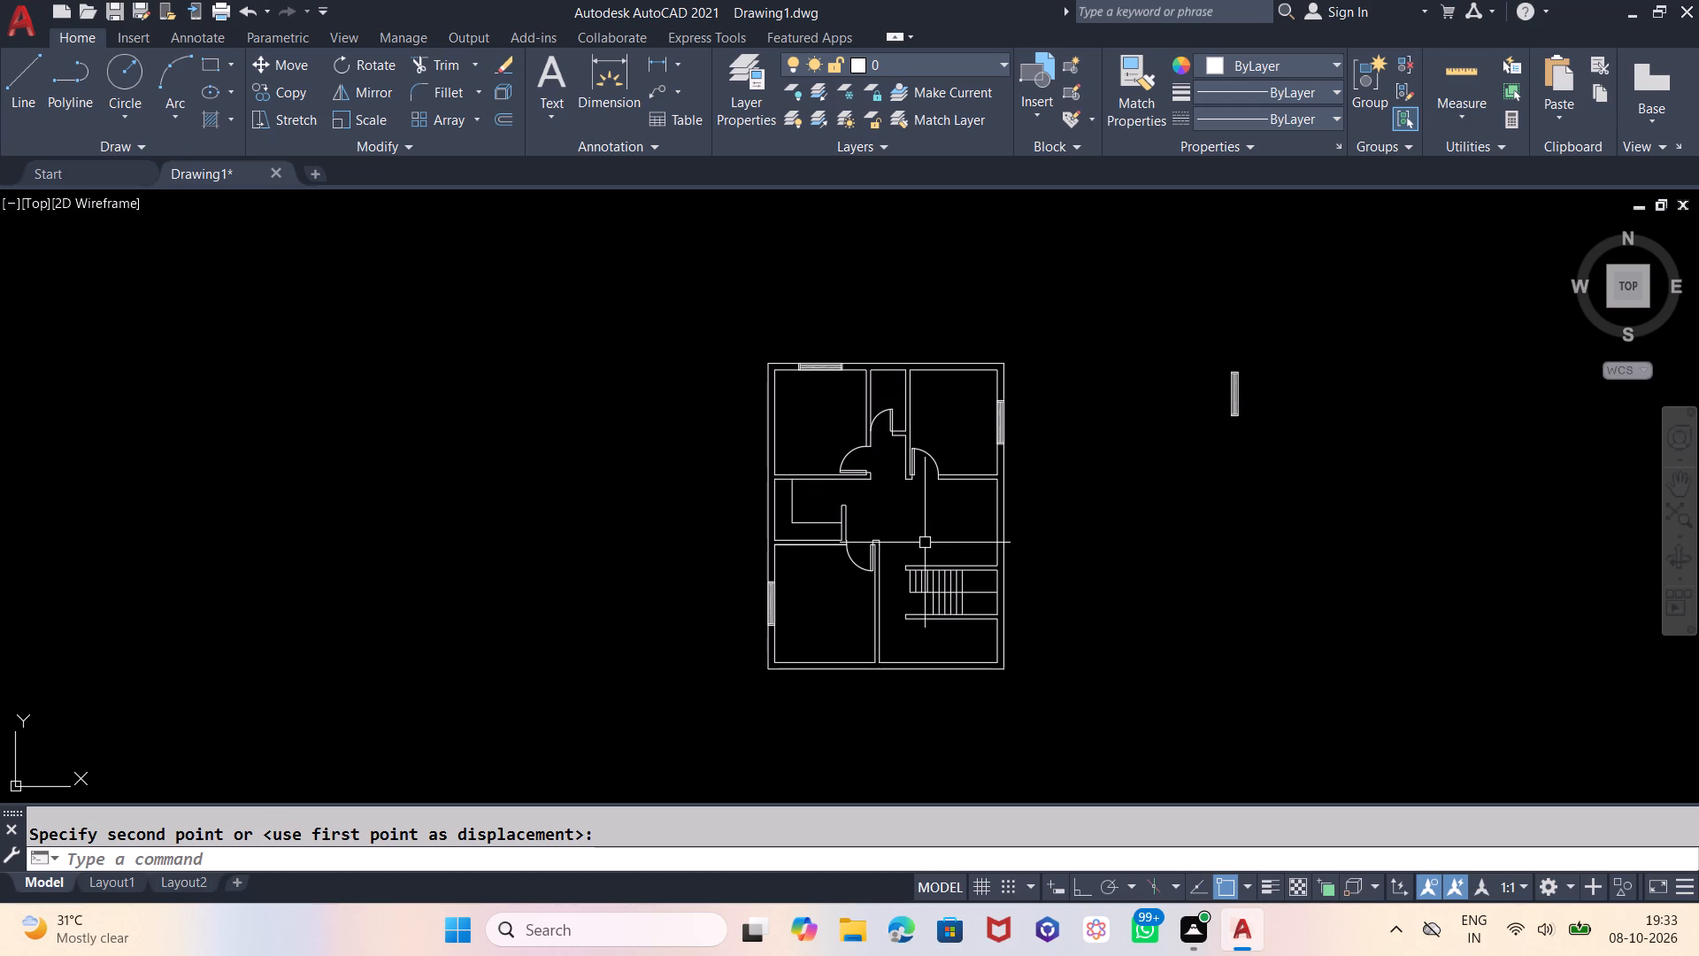
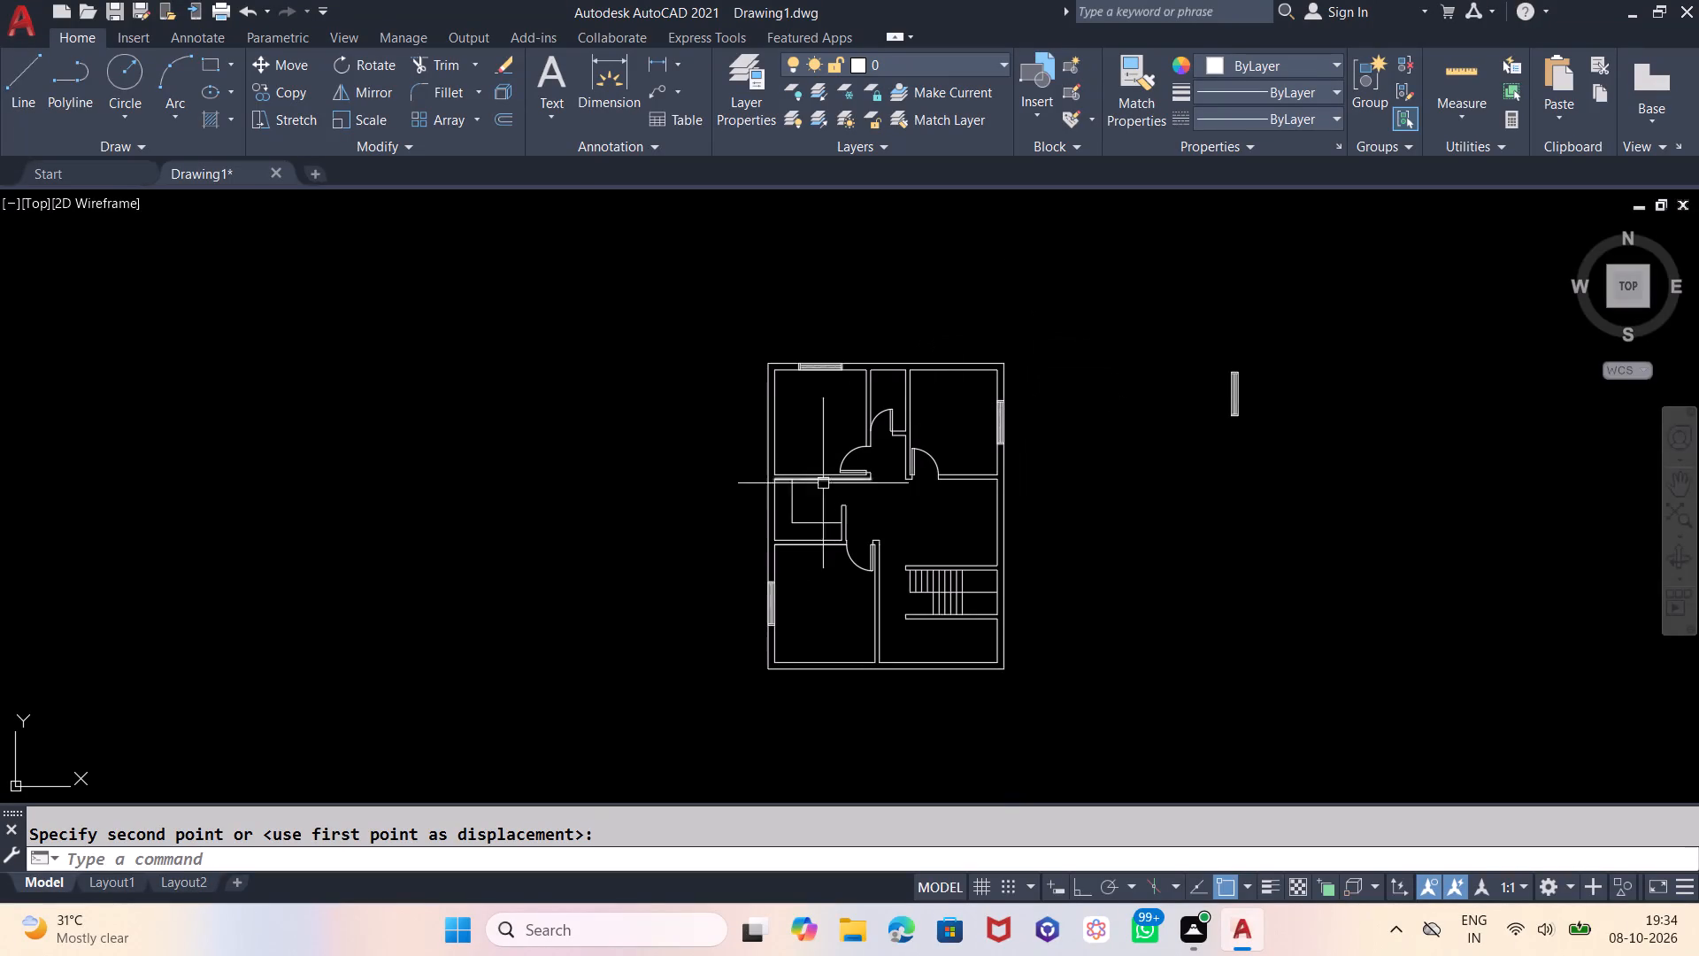
Move the spare window from outside the plan into the east outer wall, between the northeast room and the staircase.
{"action": "scroll", "coordinate": [750, 520], "scroll_direction": "up", "scroll_amount": 1}
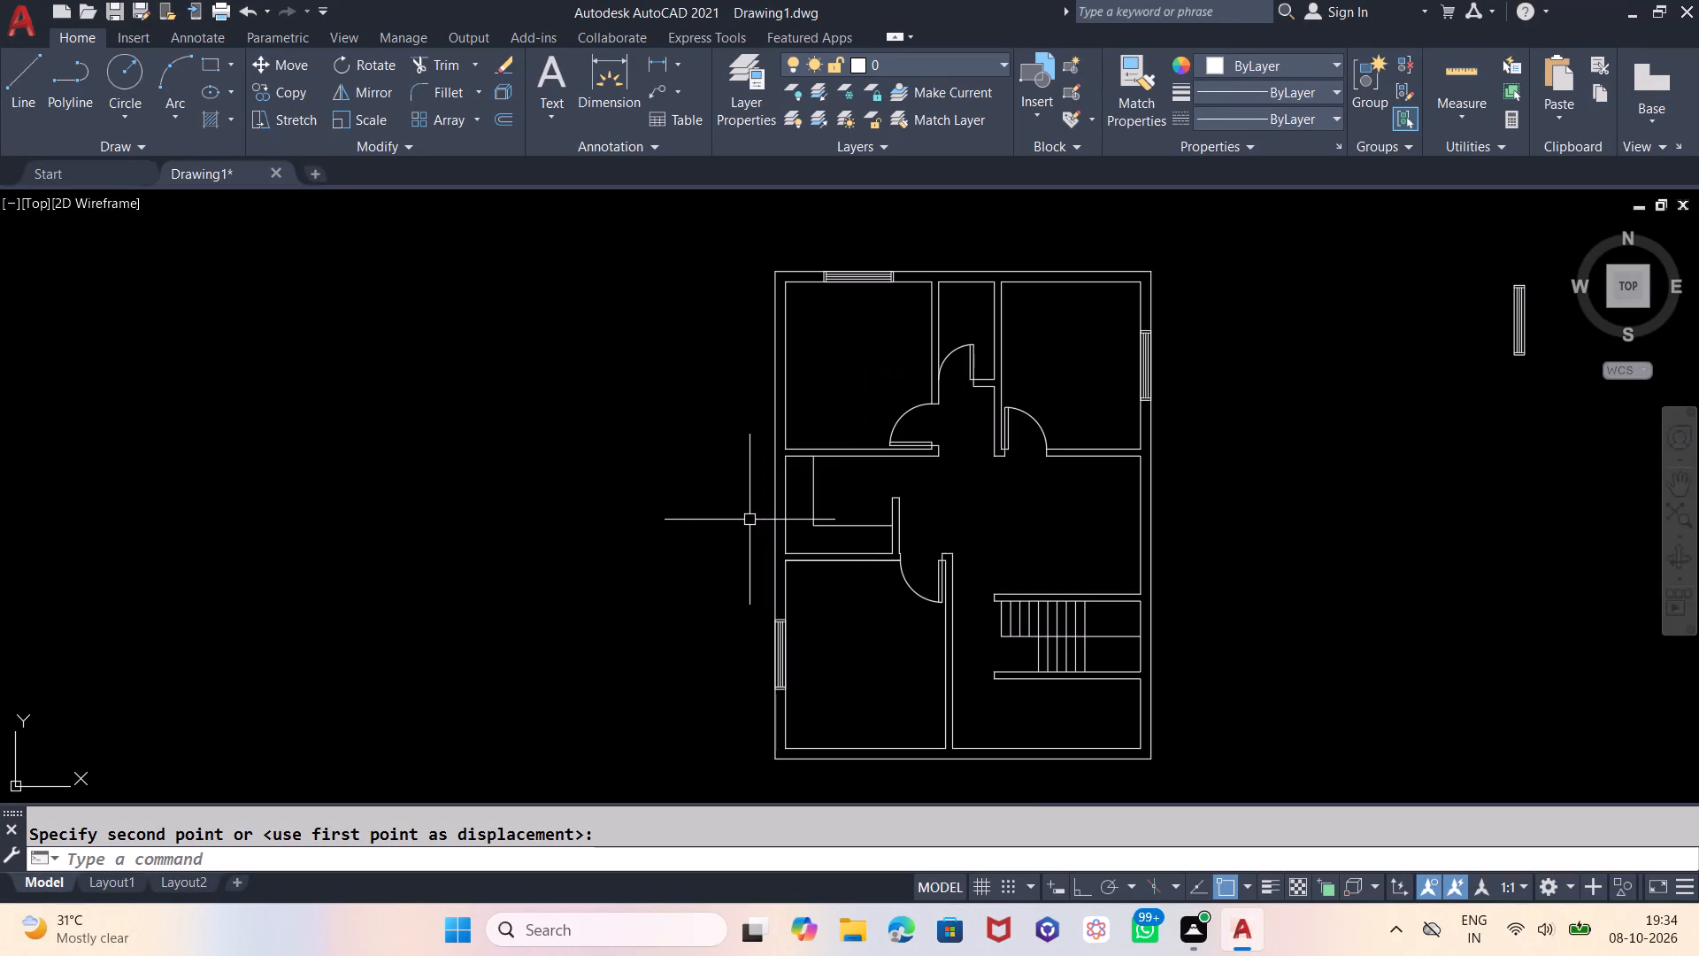
{"action": "scroll", "coordinate": [751, 513], "scroll_direction": "down", "scroll_amount": 1}
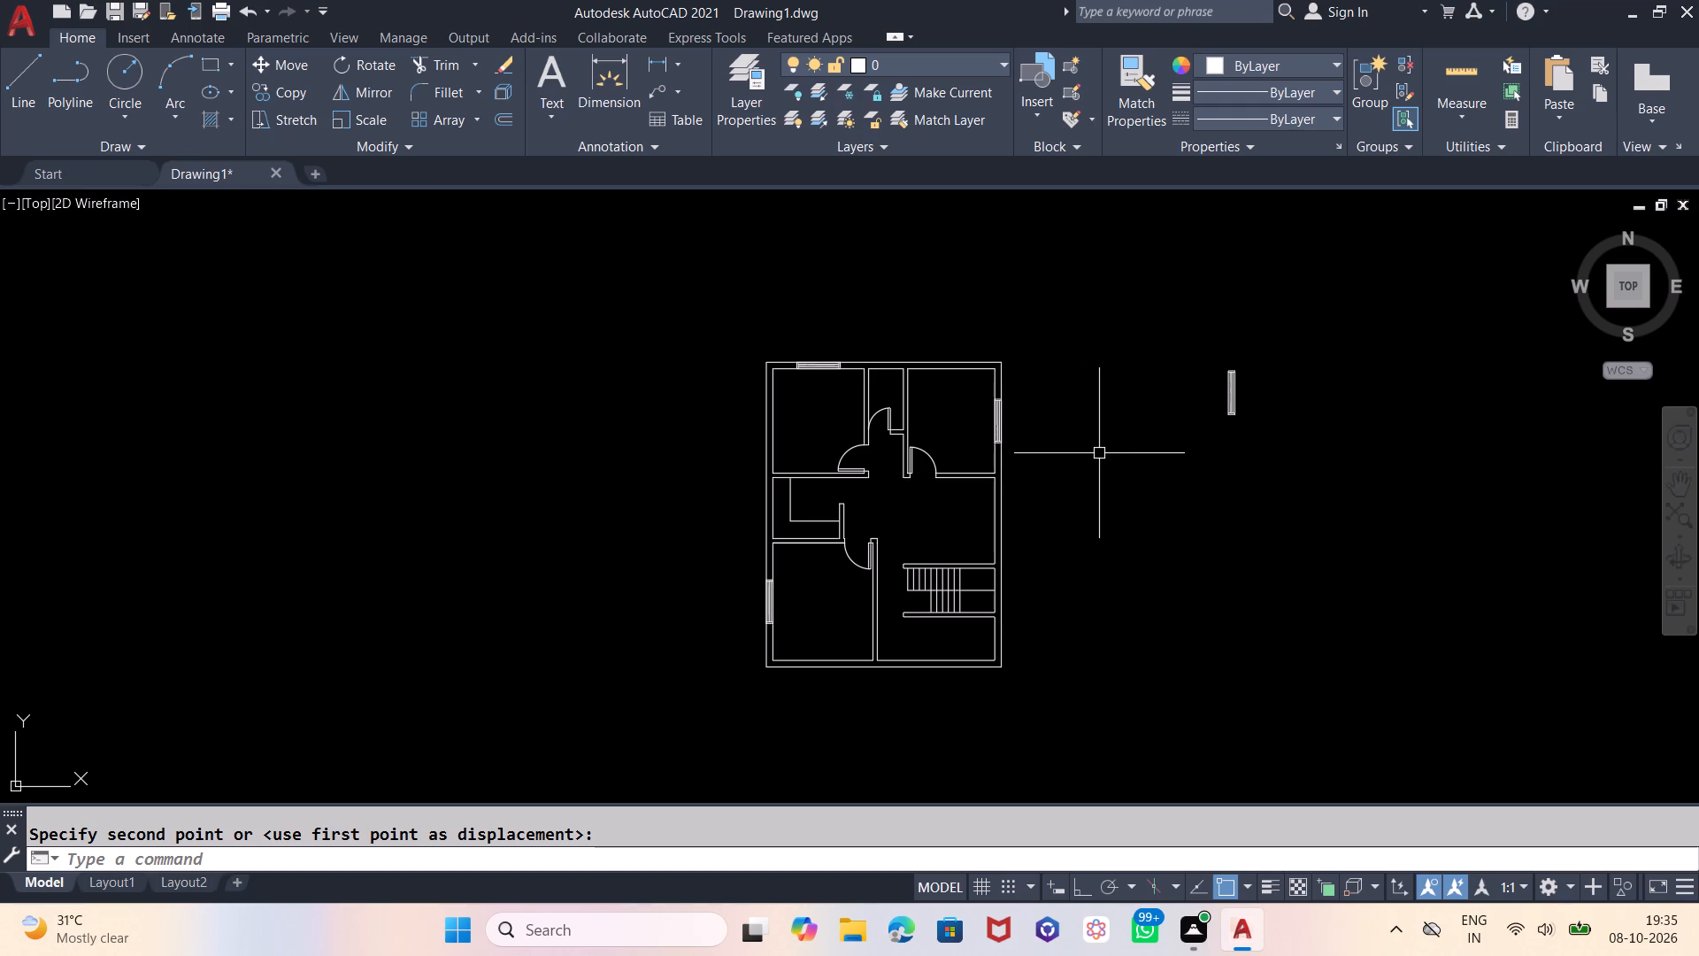
{"action": "left_click", "coordinate": [1264, 356]}
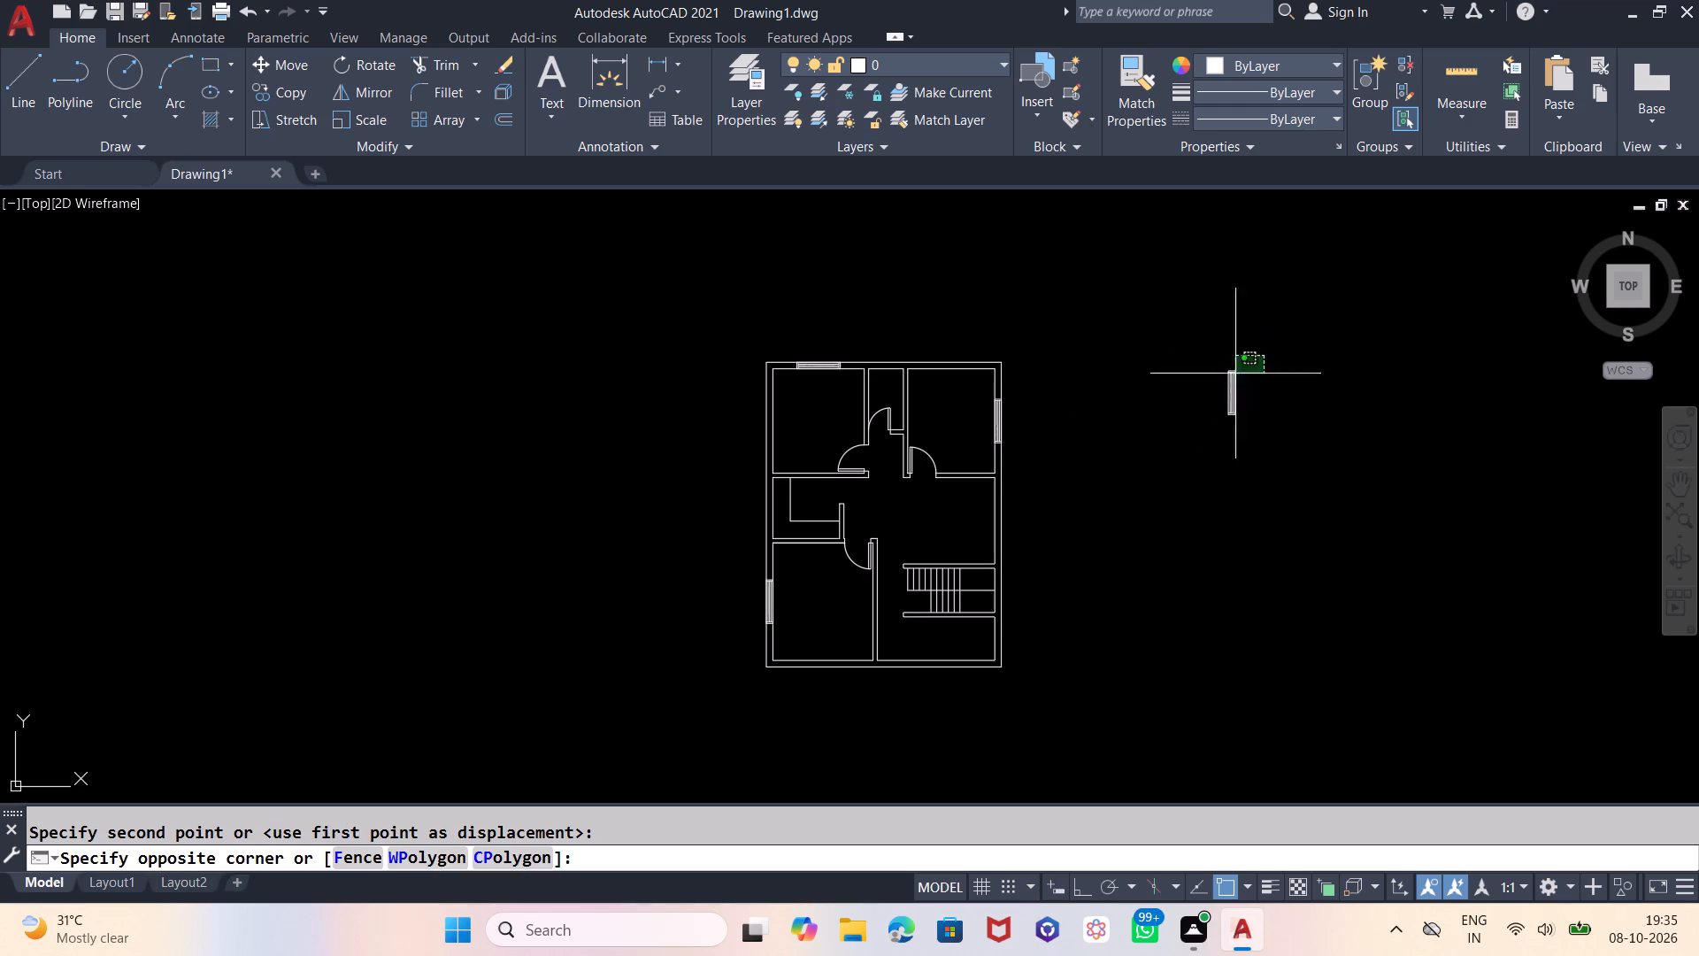
{"action": "left_click", "coordinate": [1149, 453]}
{"action": "key", "text": "m"}
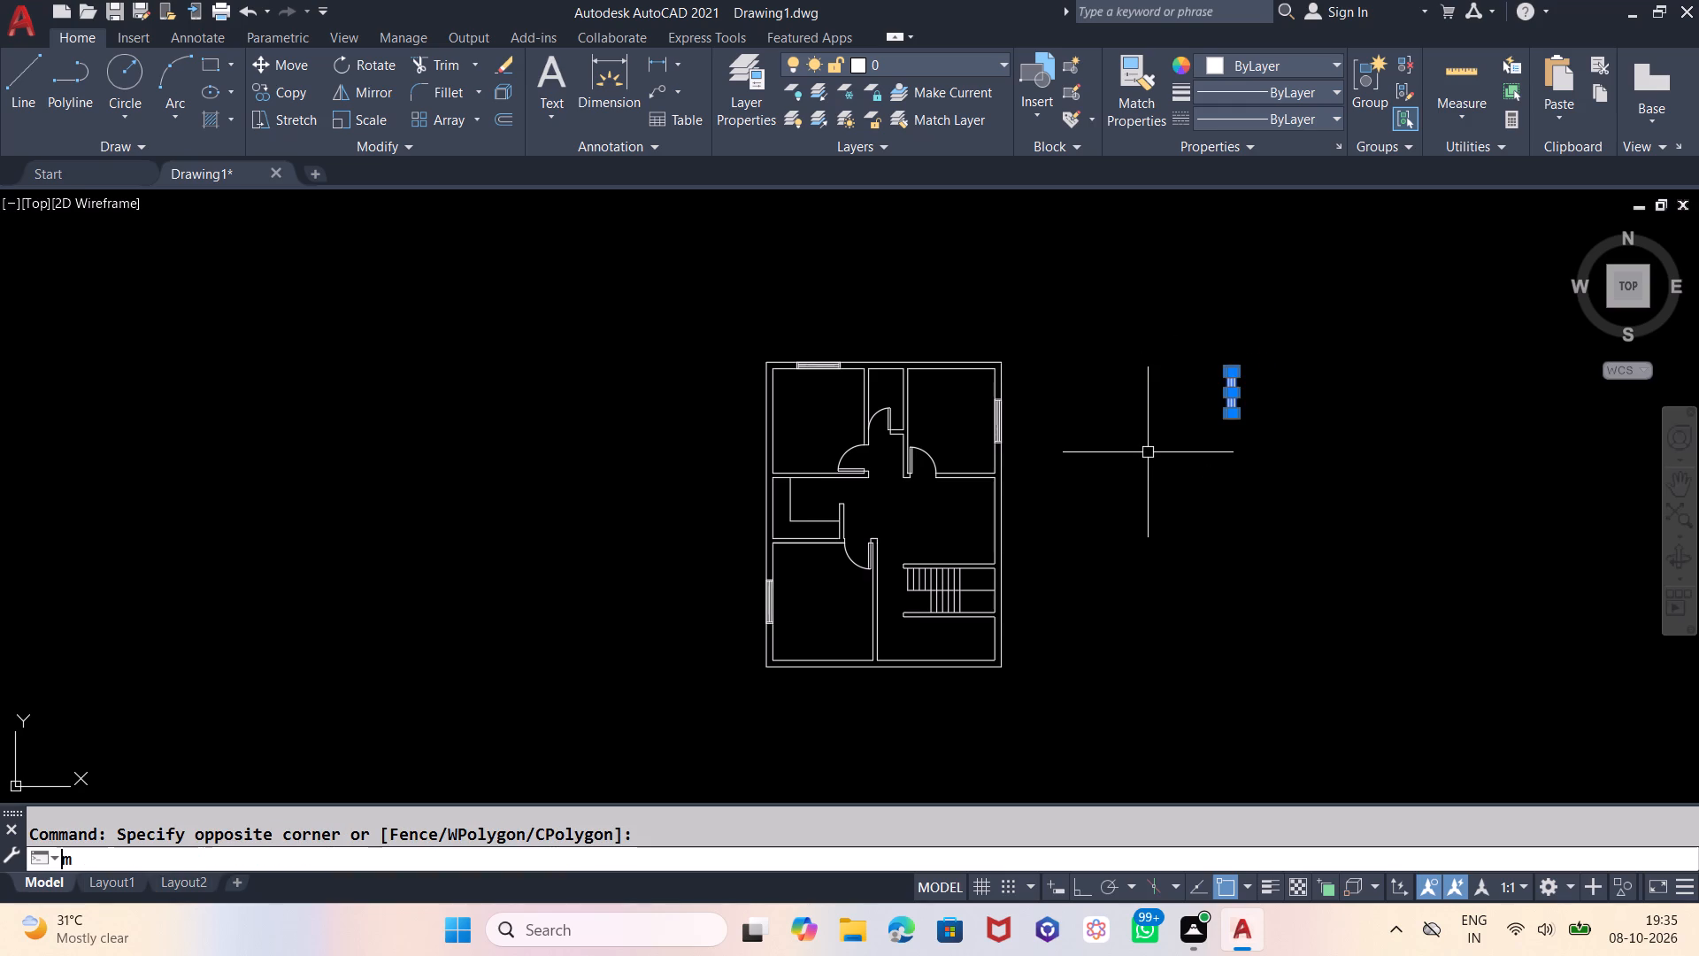
{"action": "key", "text": "Return"}
{"action": "scroll", "coordinate": [1197, 408], "scroll_direction": "up", "scroll_amount": 3}
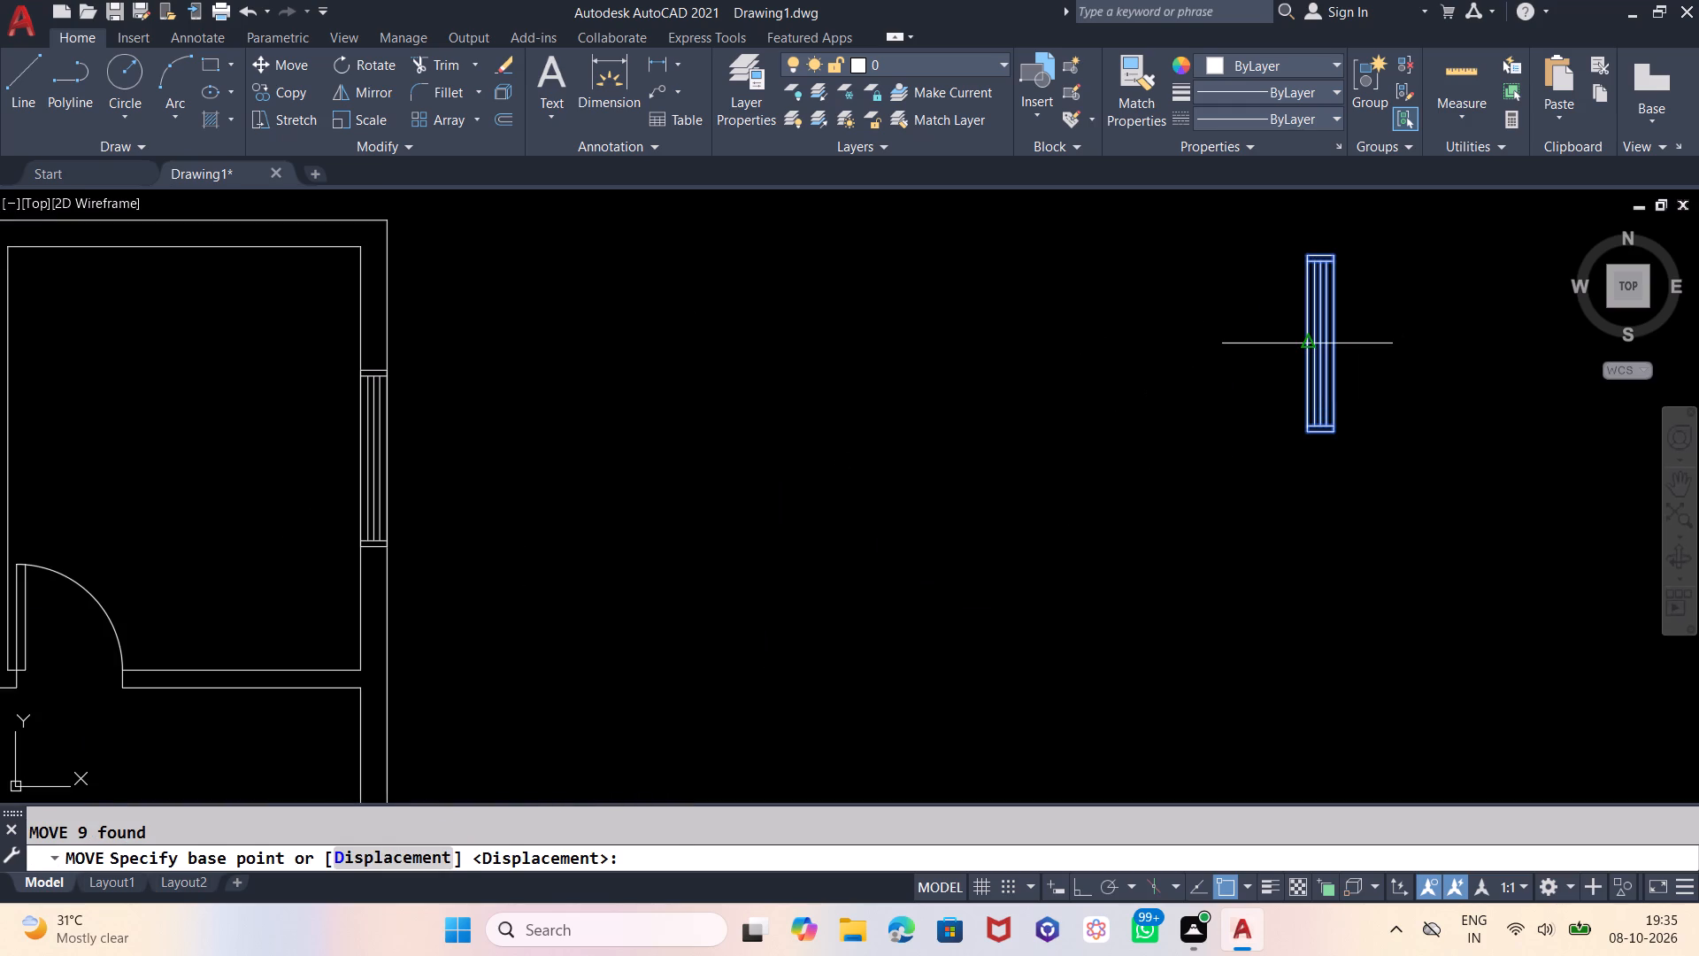
{"action": "left_click", "coordinate": [1312, 349]}
{"action": "scroll", "coordinate": [1342, 355], "scroll_direction": "down", "scroll_amount": 3}
{"action": "scroll", "coordinate": [1049, 514], "scroll_direction": "up", "scroll_amount": 3}
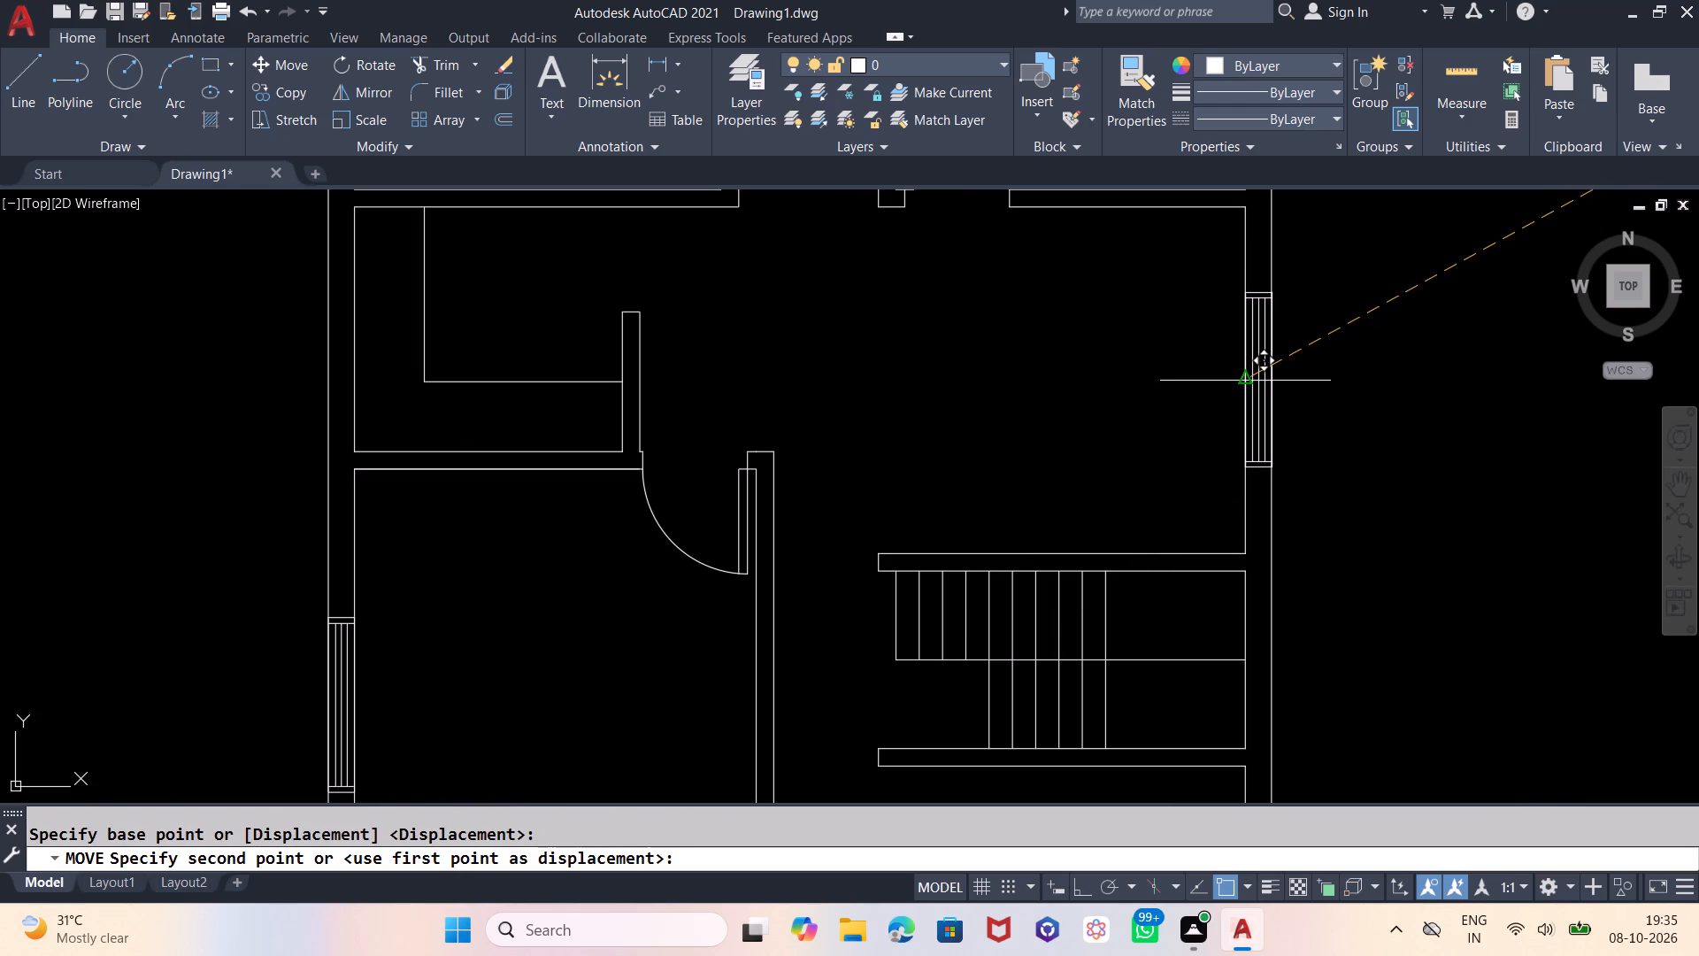
{"action": "left_click", "coordinate": [1245, 384]}
Insert the single sink block from the DesignCenter's Kitchens.dwg into the empty space east of the floor plan.
{"action": "scroll", "coordinate": [1022, 503], "scroll_direction": "down", "scroll_amount": 2}
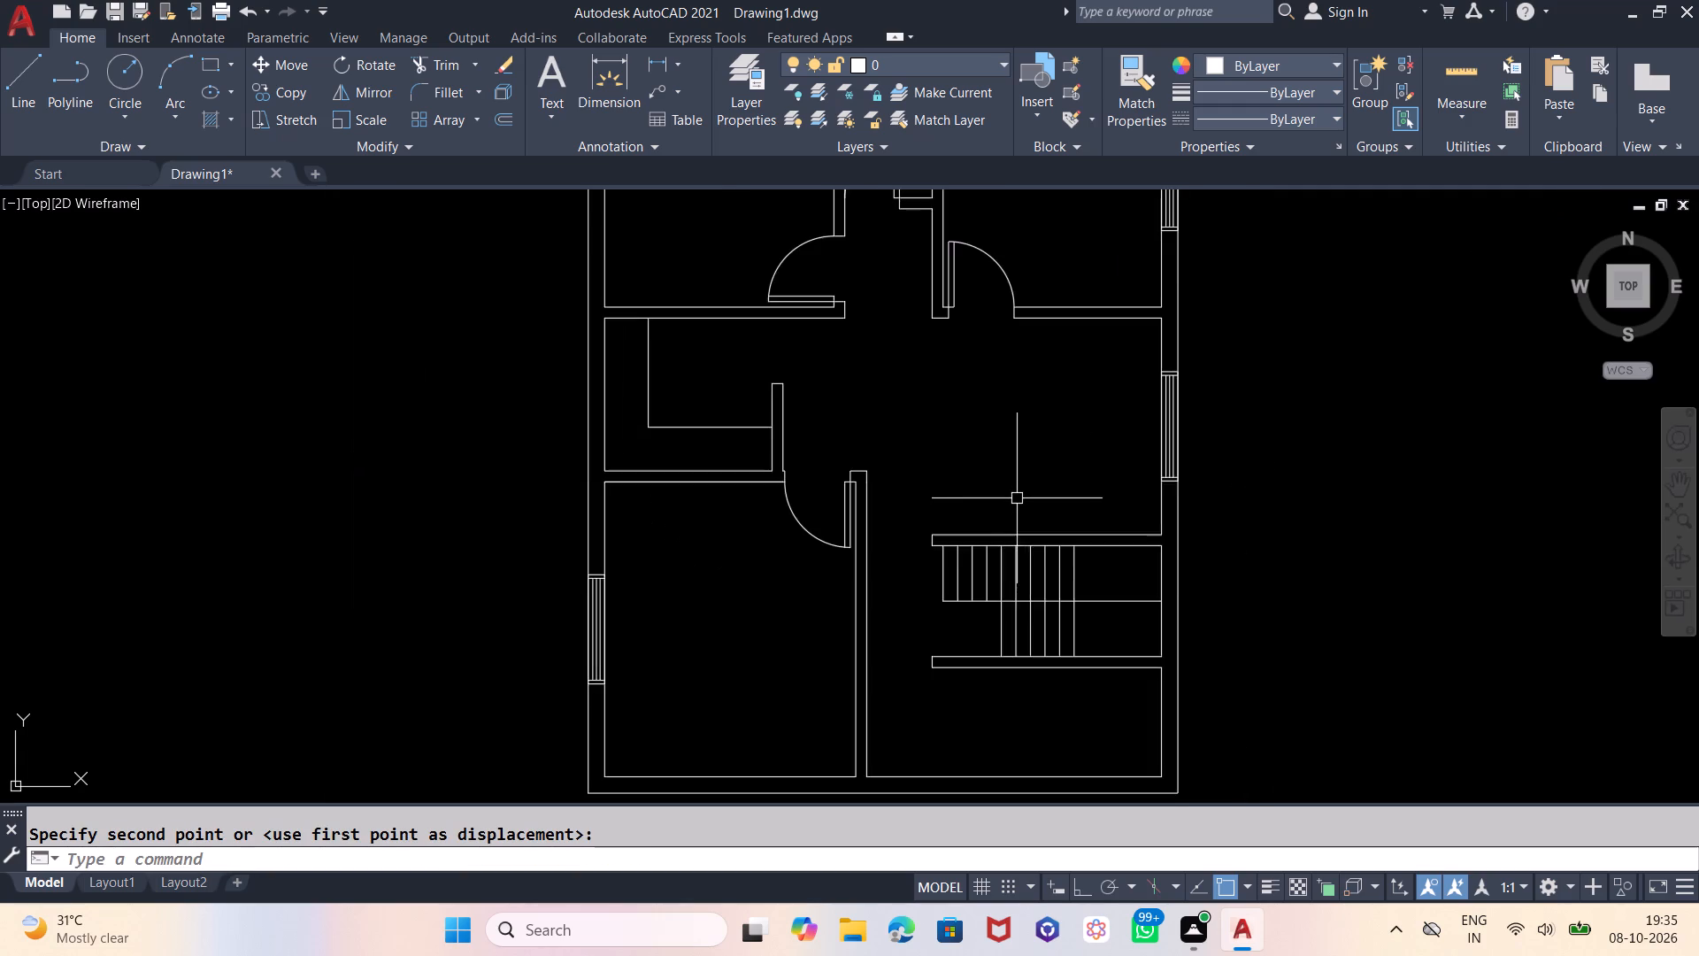
{"action": "scroll", "coordinate": [1128, 703], "scroll_direction": "down", "scroll_amount": 1}
{"action": "scroll", "coordinate": [1157, 454], "scroll_direction": "up", "scroll_amount": 1}
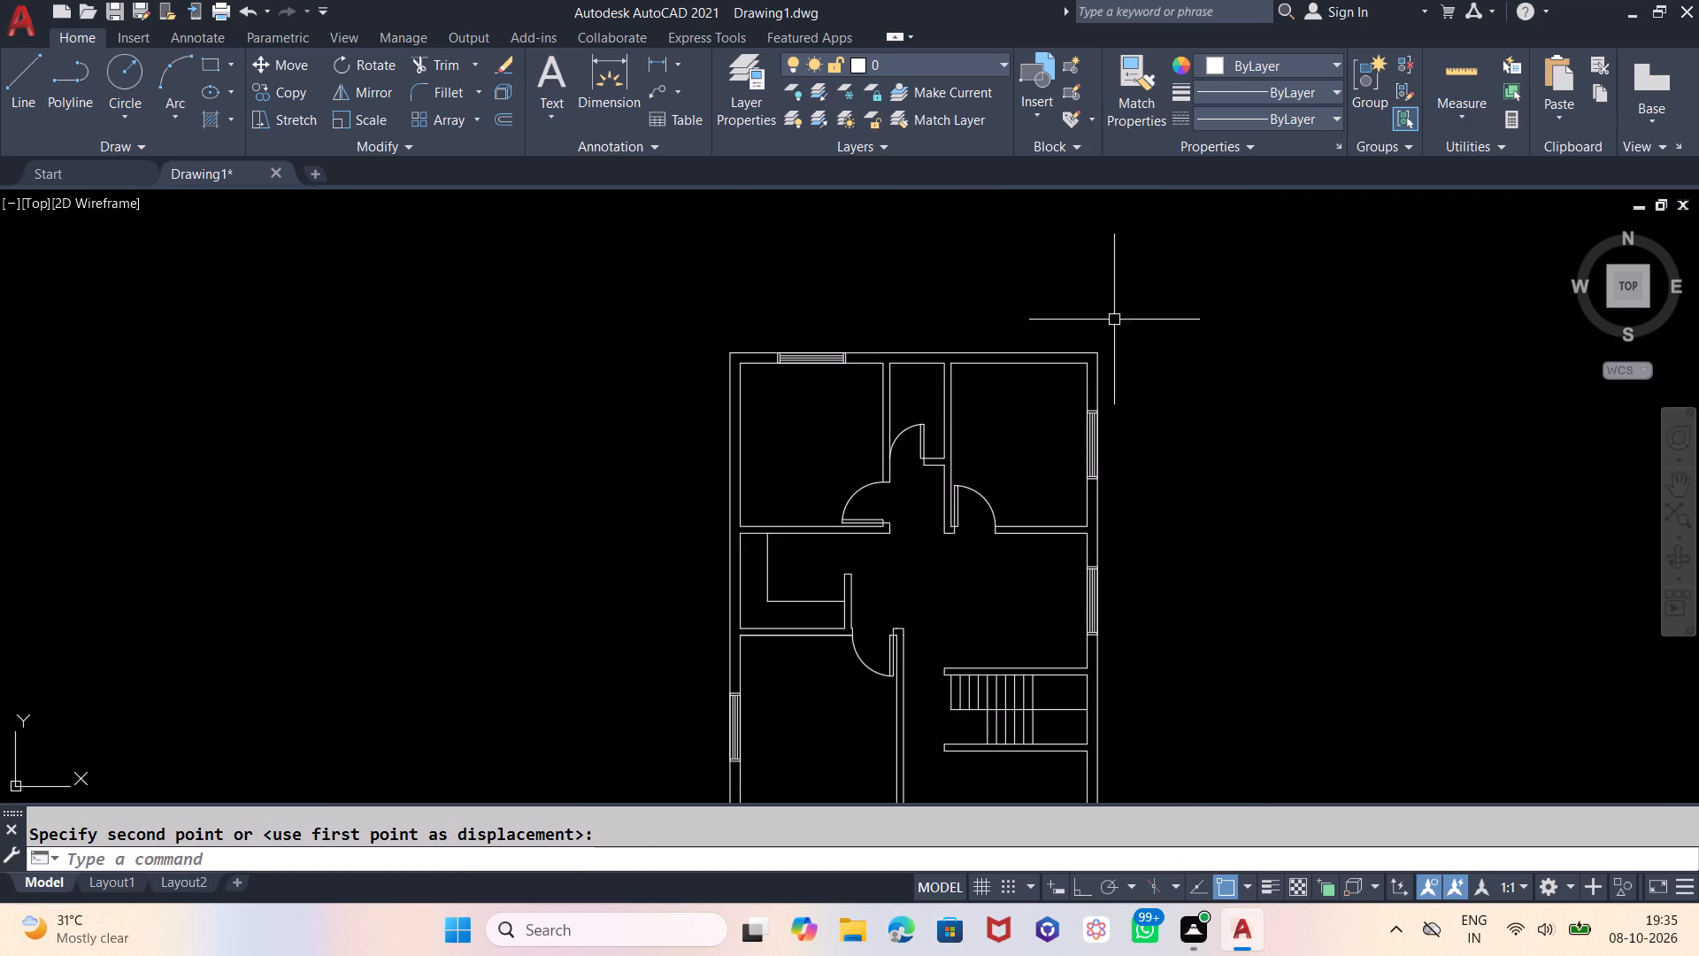
{"action": "scroll", "coordinate": [1113, 316], "scroll_direction": "down", "scroll_amount": 1}
{"action": "scroll", "coordinate": [1111, 460], "scroll_direction": "up", "scroll_amount": 1}
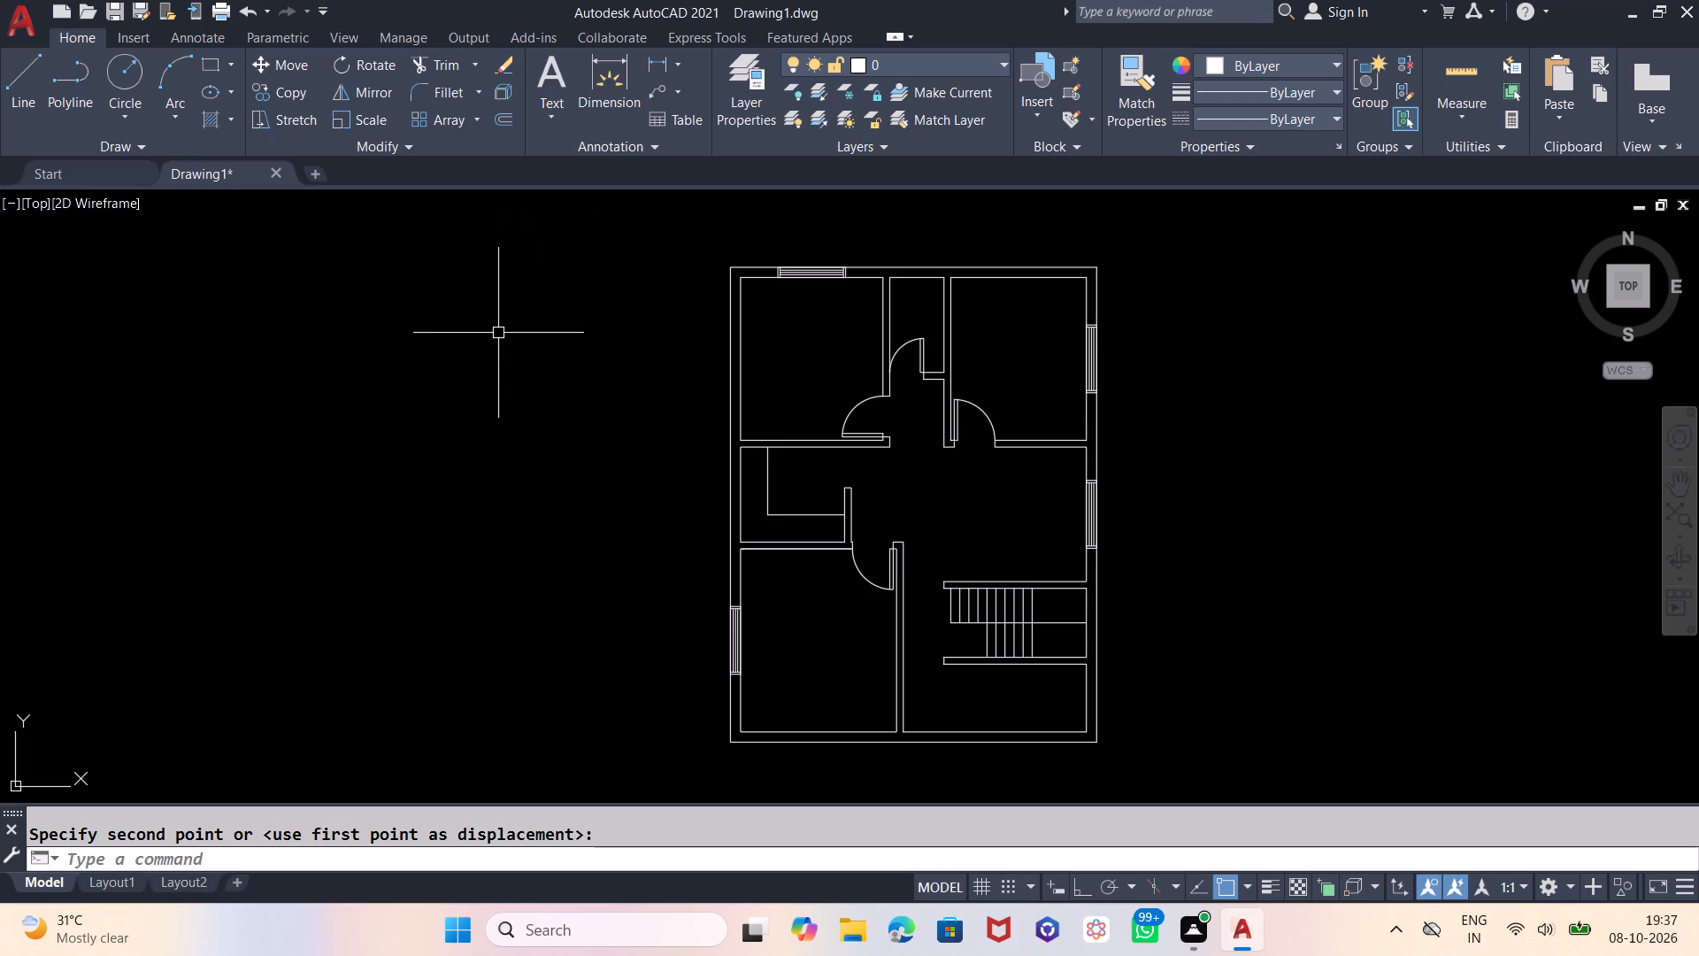
{"action": "type", "text": "dc"}
{"action": "key", "text": "Return"}
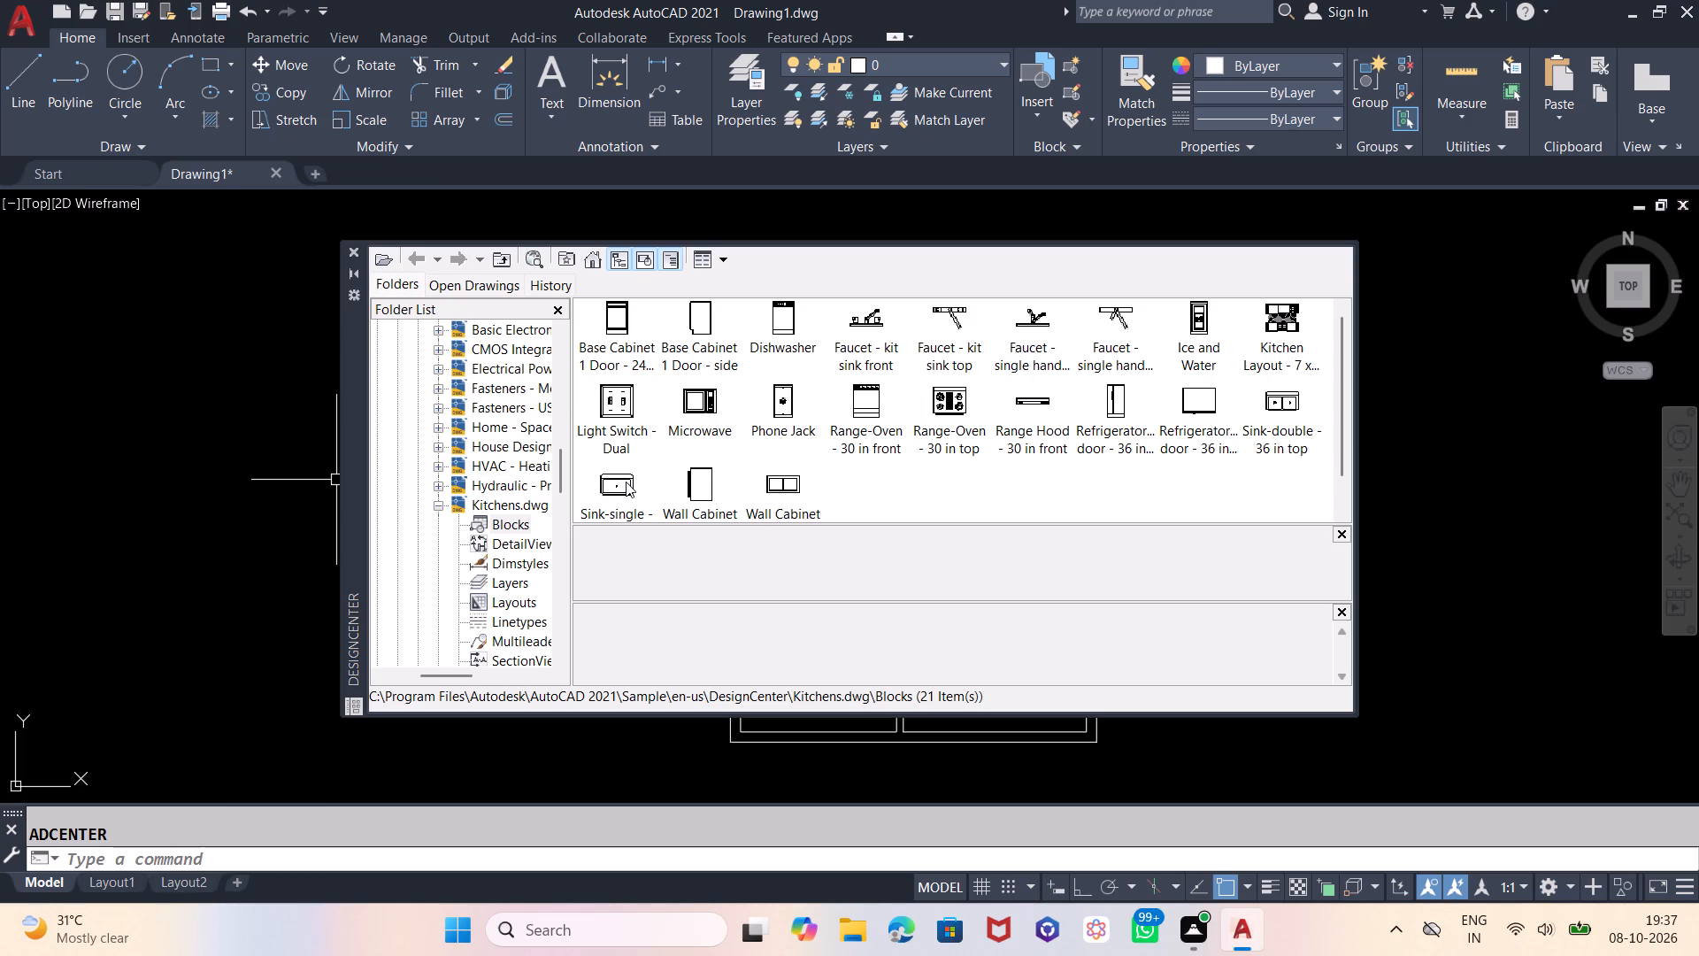
{"action": "left_click_drag", "start_coordinate": [625, 479], "coordinate": [625, 505]}
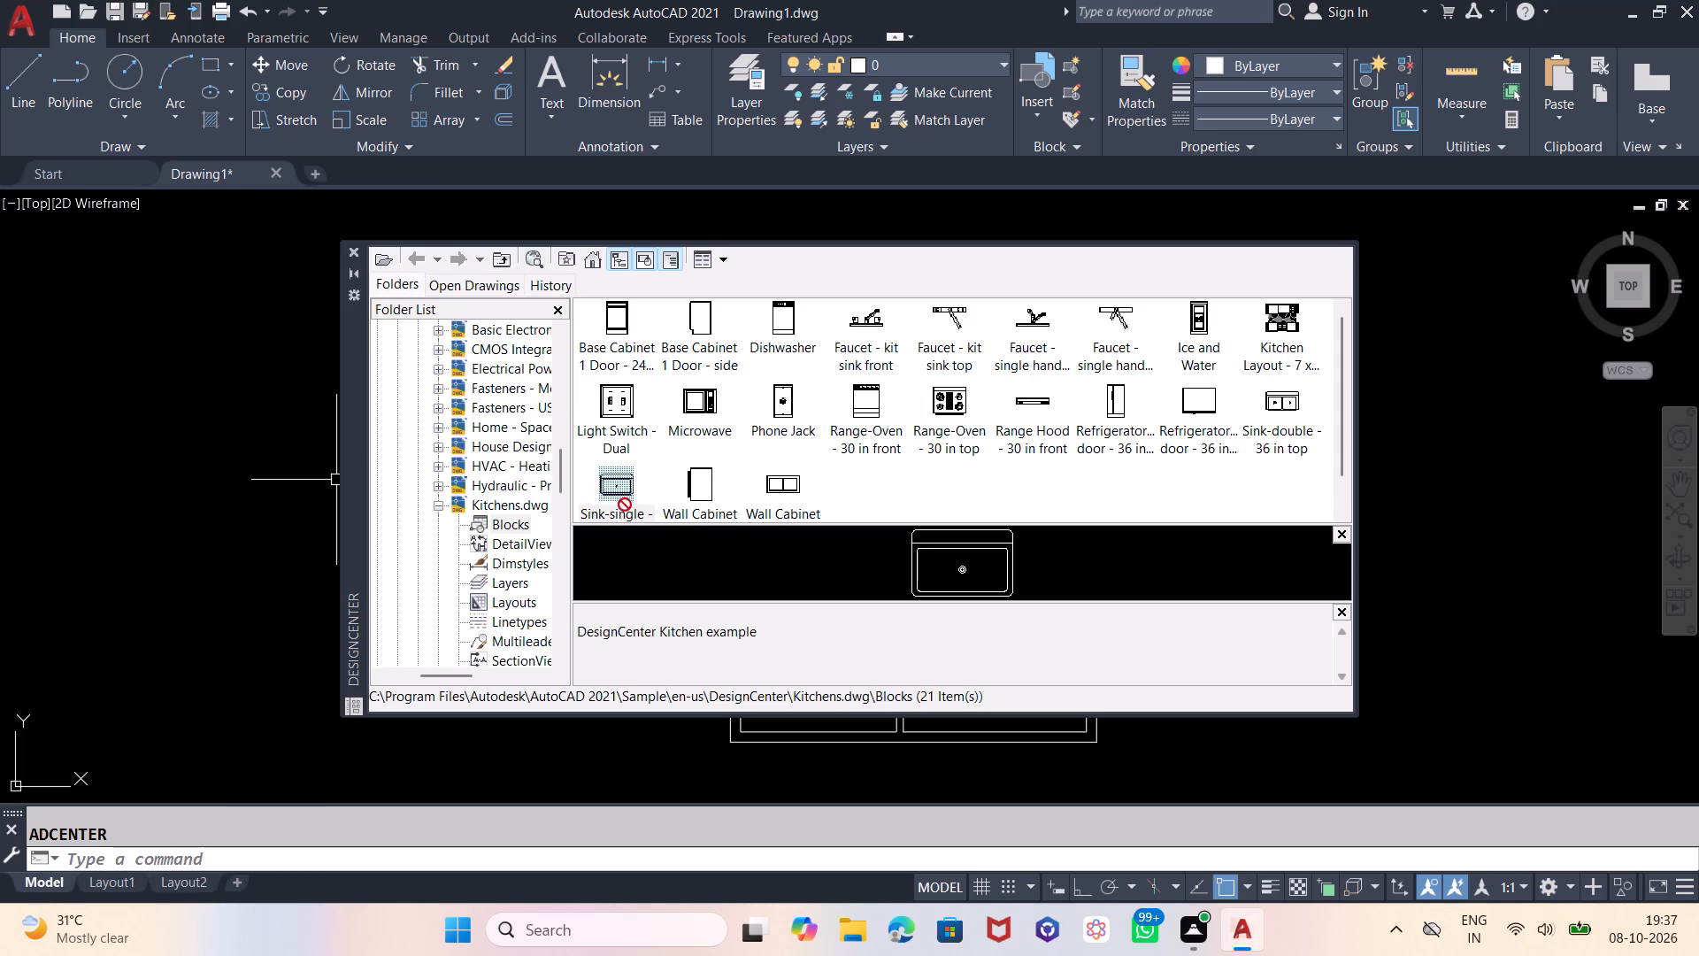
{"action": "left_click_drag", "start_coordinate": [625, 505], "coordinate": [1485, 470]}
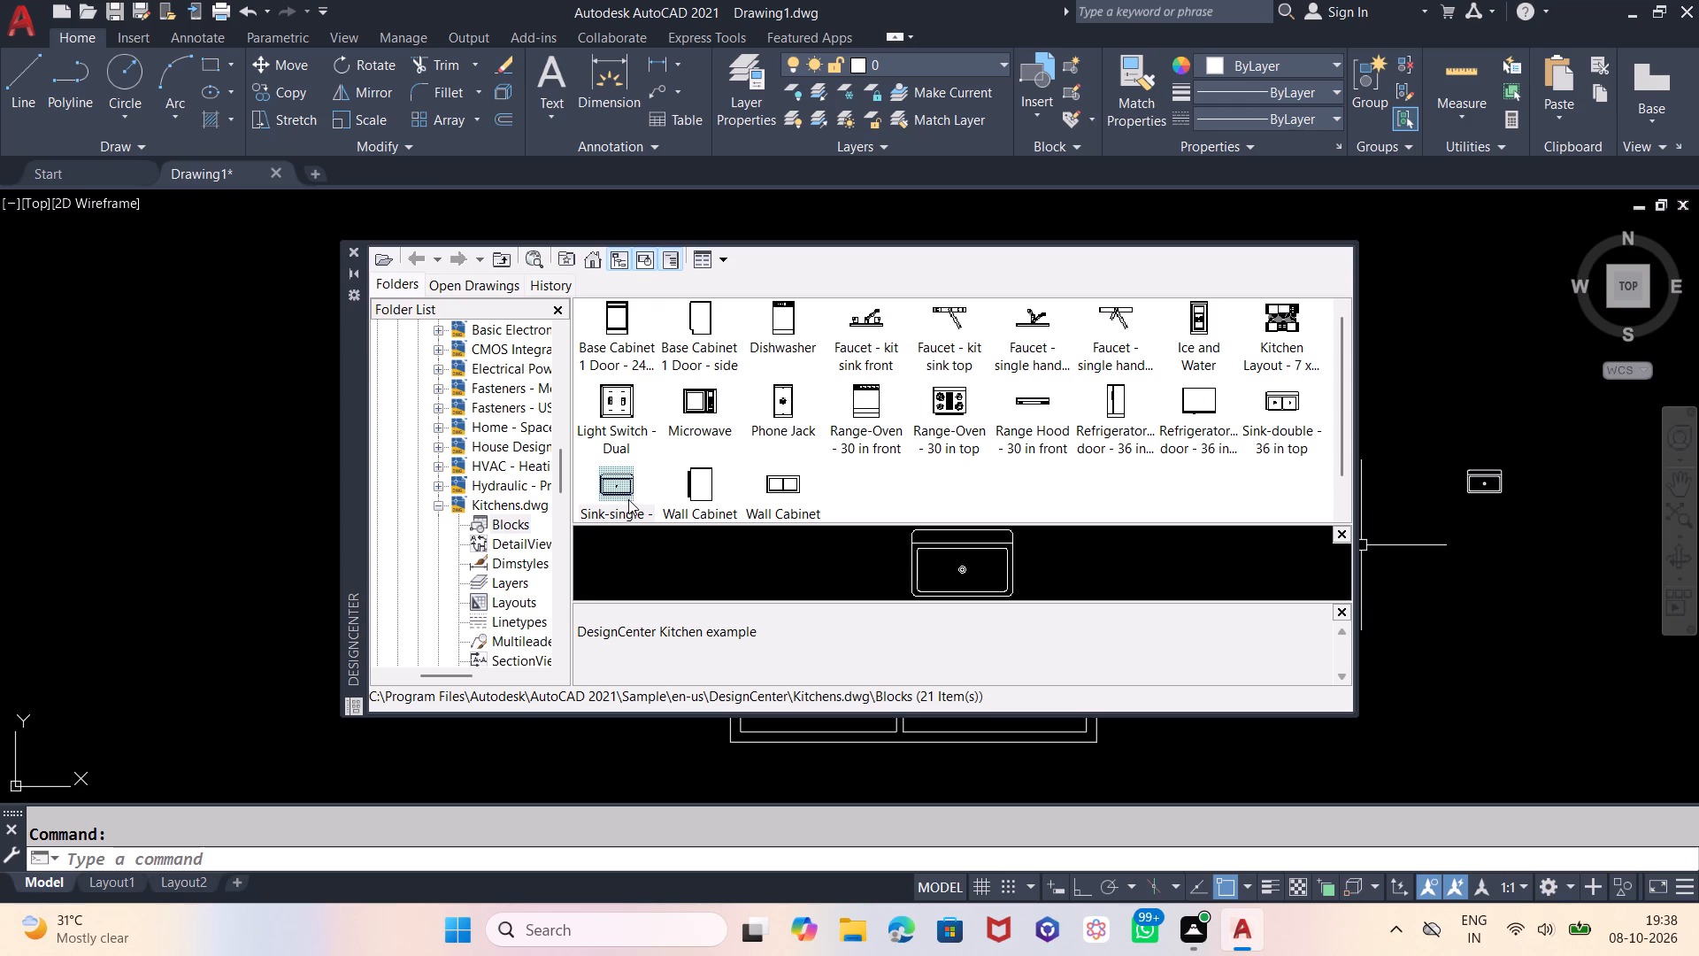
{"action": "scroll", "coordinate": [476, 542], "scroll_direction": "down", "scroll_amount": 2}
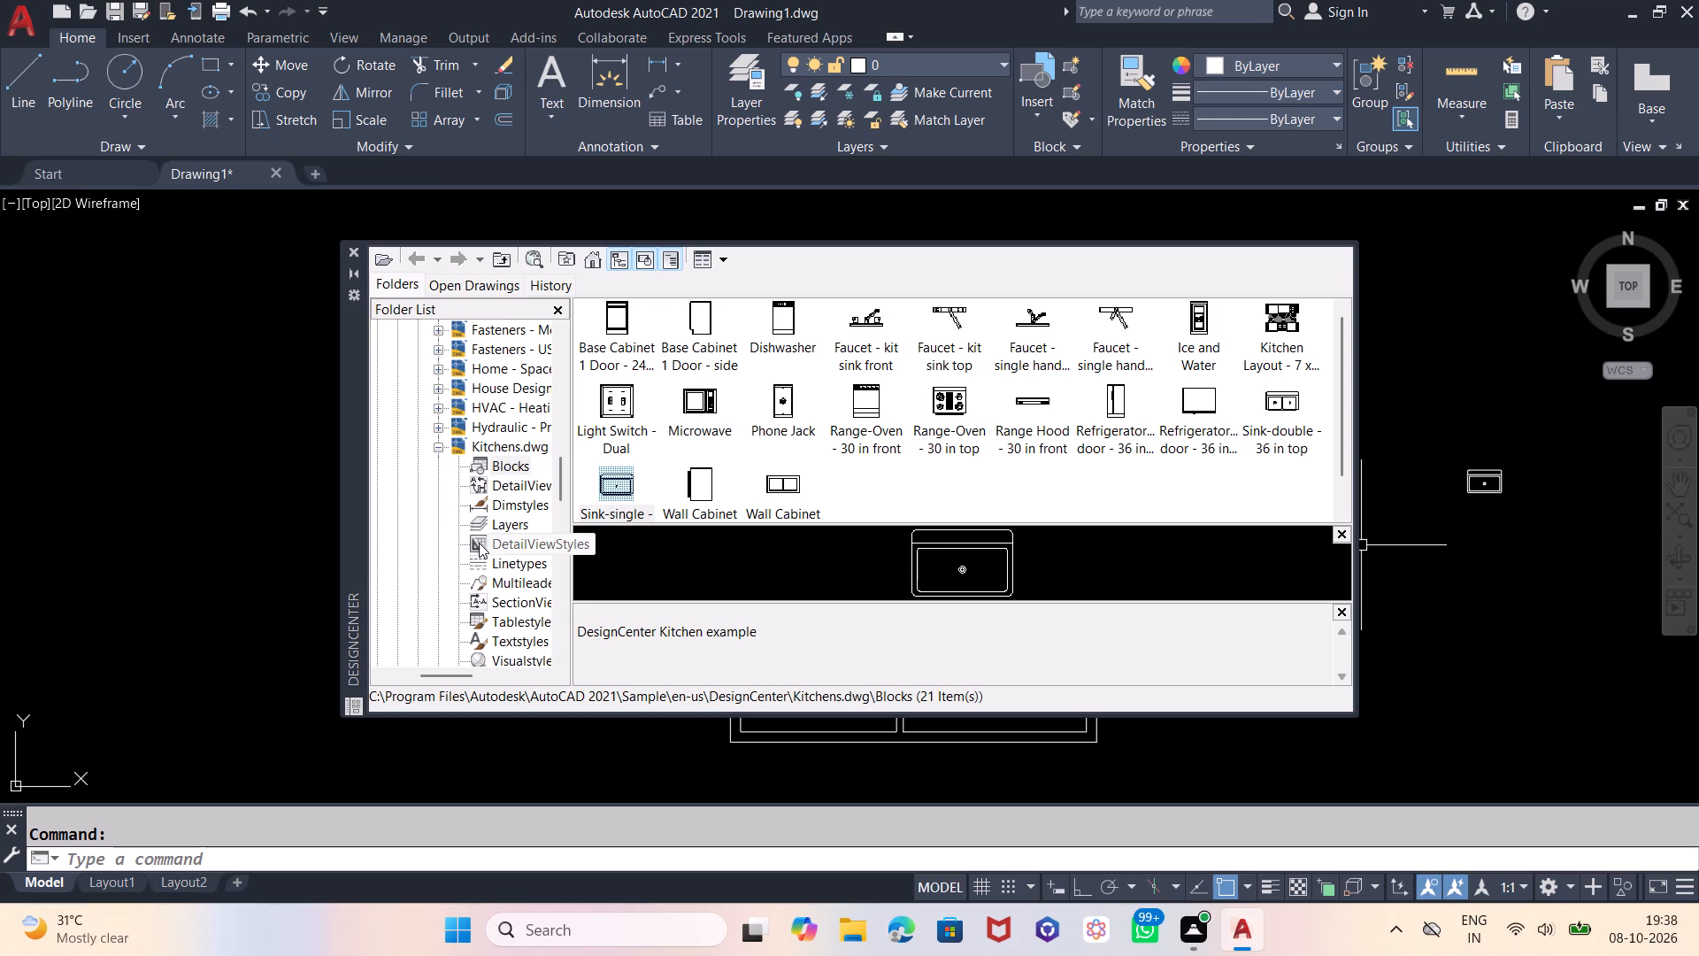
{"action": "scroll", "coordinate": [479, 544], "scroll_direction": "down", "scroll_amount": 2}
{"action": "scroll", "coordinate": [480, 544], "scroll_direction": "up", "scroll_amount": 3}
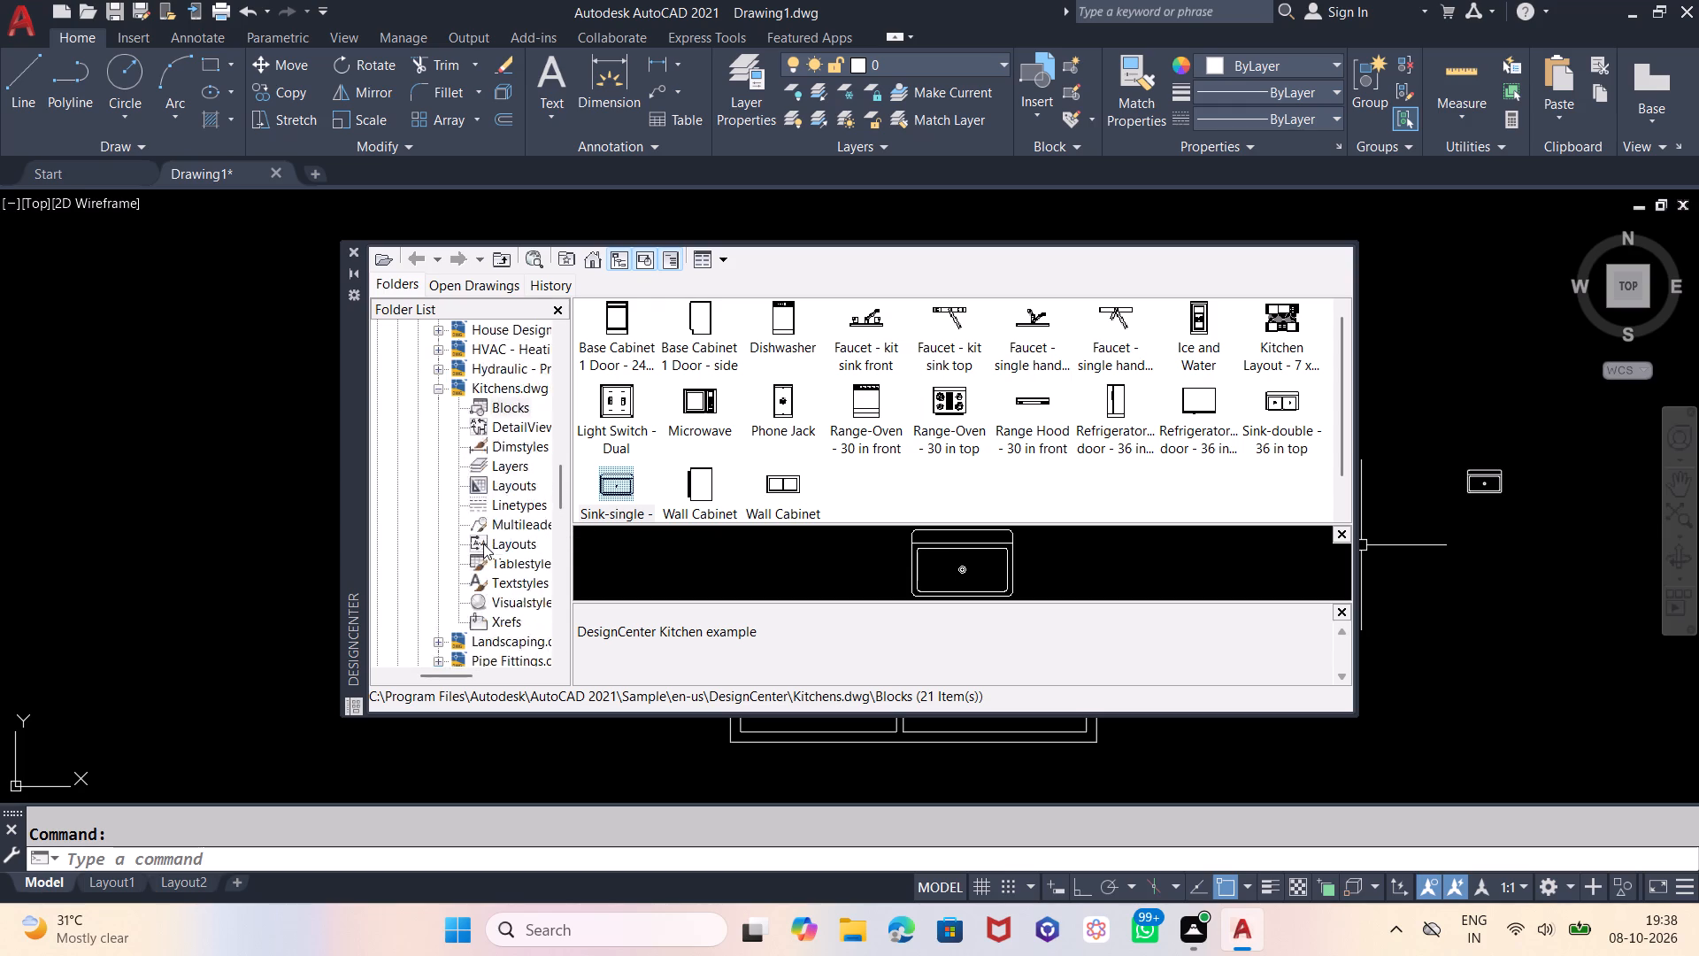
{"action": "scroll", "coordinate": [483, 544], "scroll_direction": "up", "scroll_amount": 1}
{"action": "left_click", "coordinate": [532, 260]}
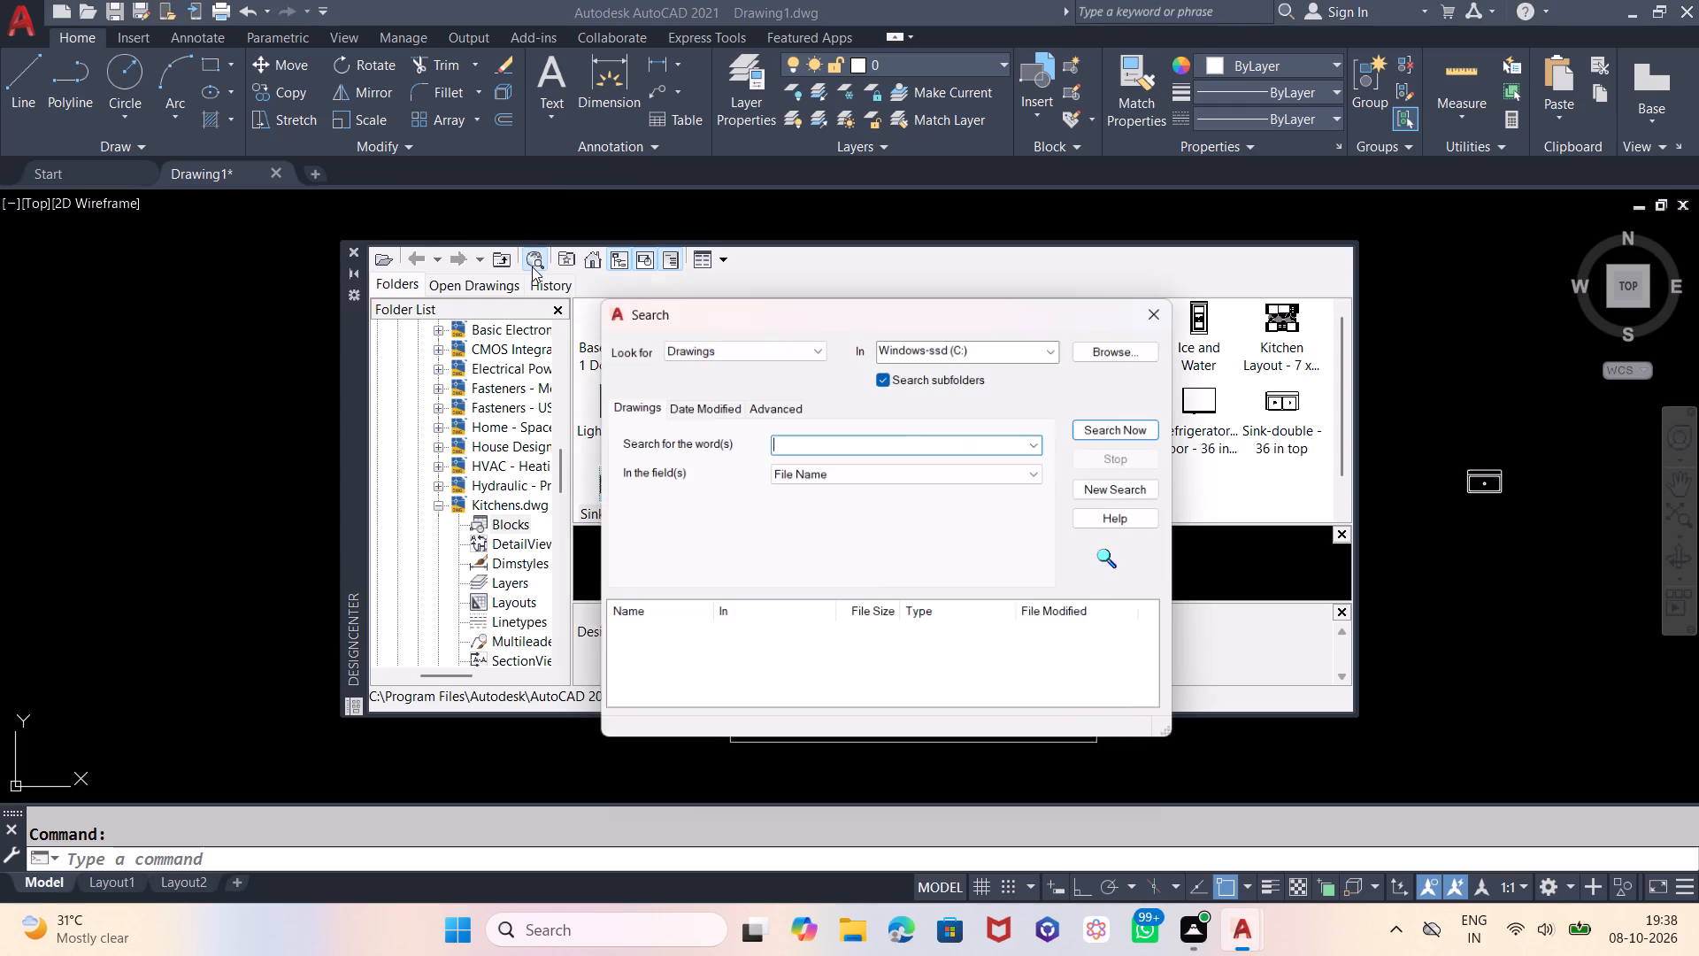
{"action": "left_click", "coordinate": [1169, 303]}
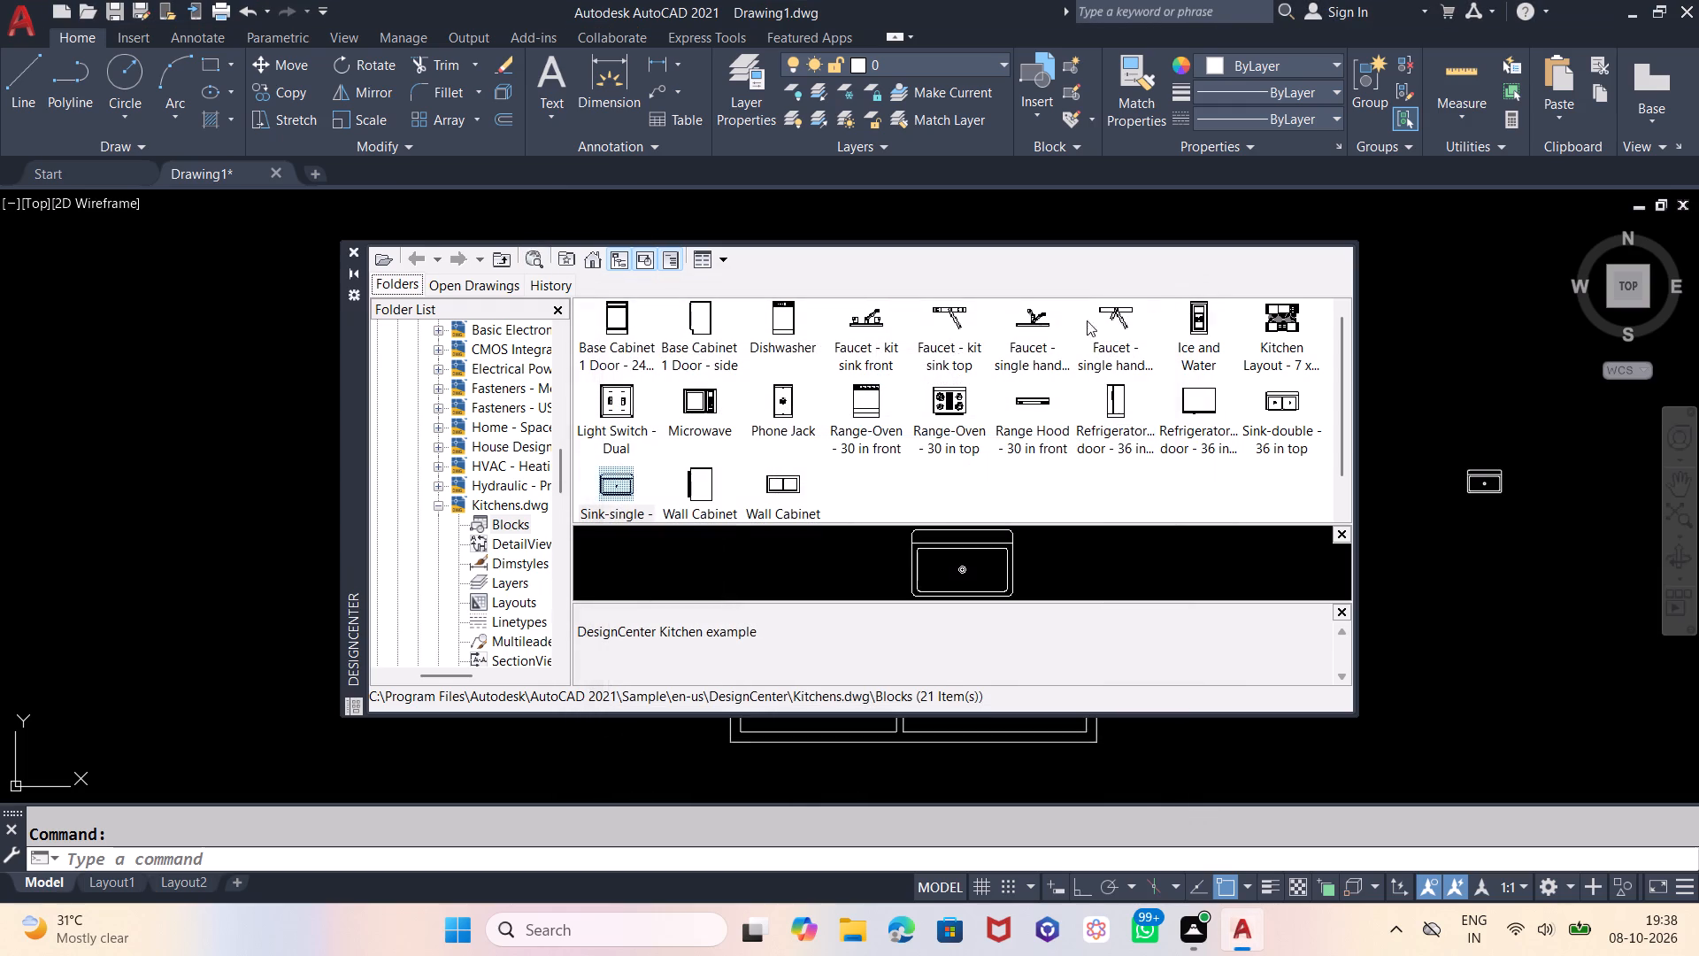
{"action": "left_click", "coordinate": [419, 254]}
Insert the Bed - Queen block from the DesignCenter sample Home - Space Planner.dwg into the empty space west of the floor plan.
{"action": "left_click", "coordinate": [586, 262]}
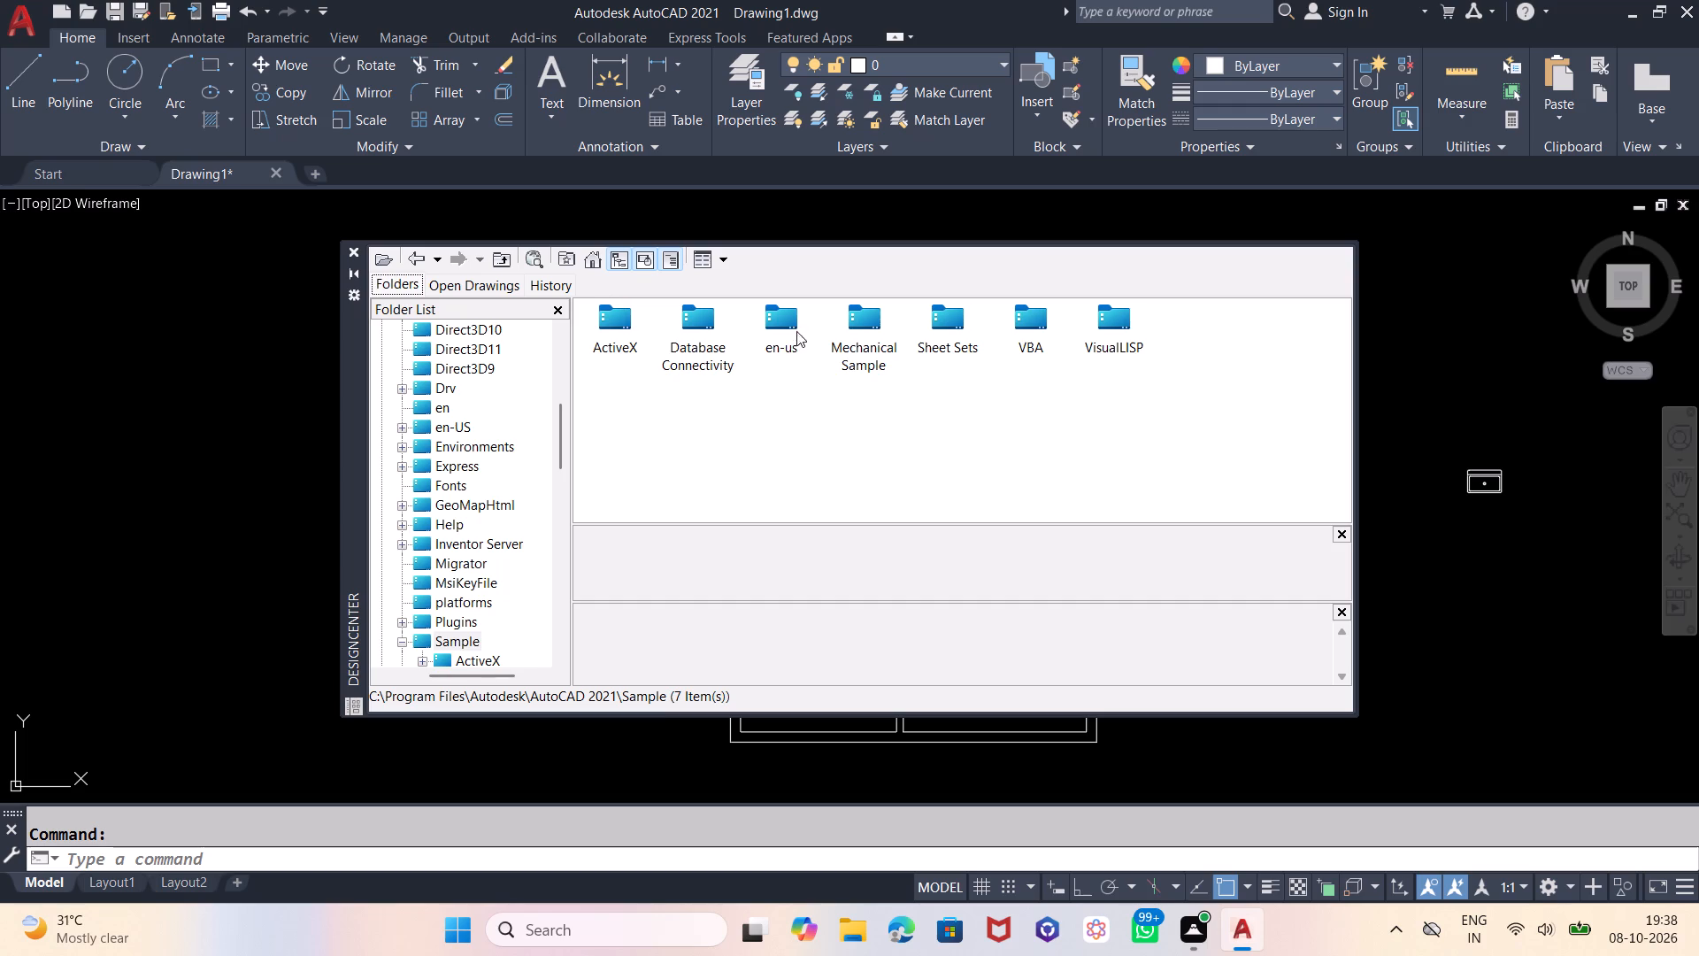
{"action": "double_click", "coordinate": [790, 324]}
{"action": "double_click", "coordinate": [617, 307]}
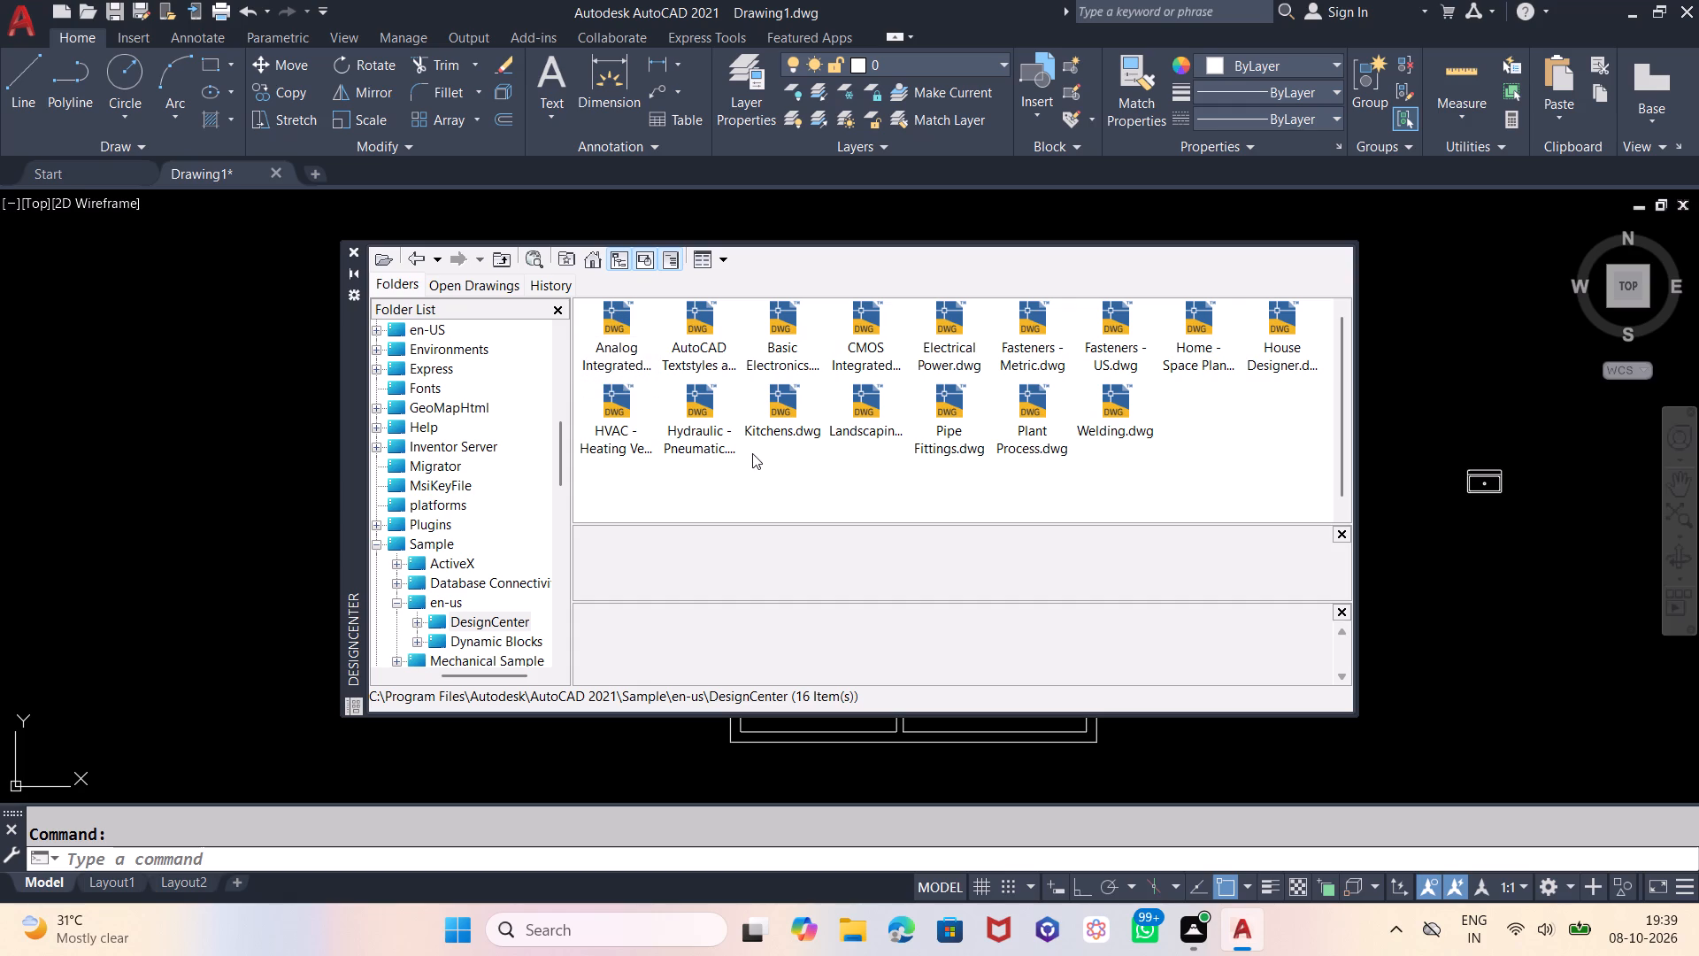
{"action": "double_click", "coordinate": [1192, 321]}
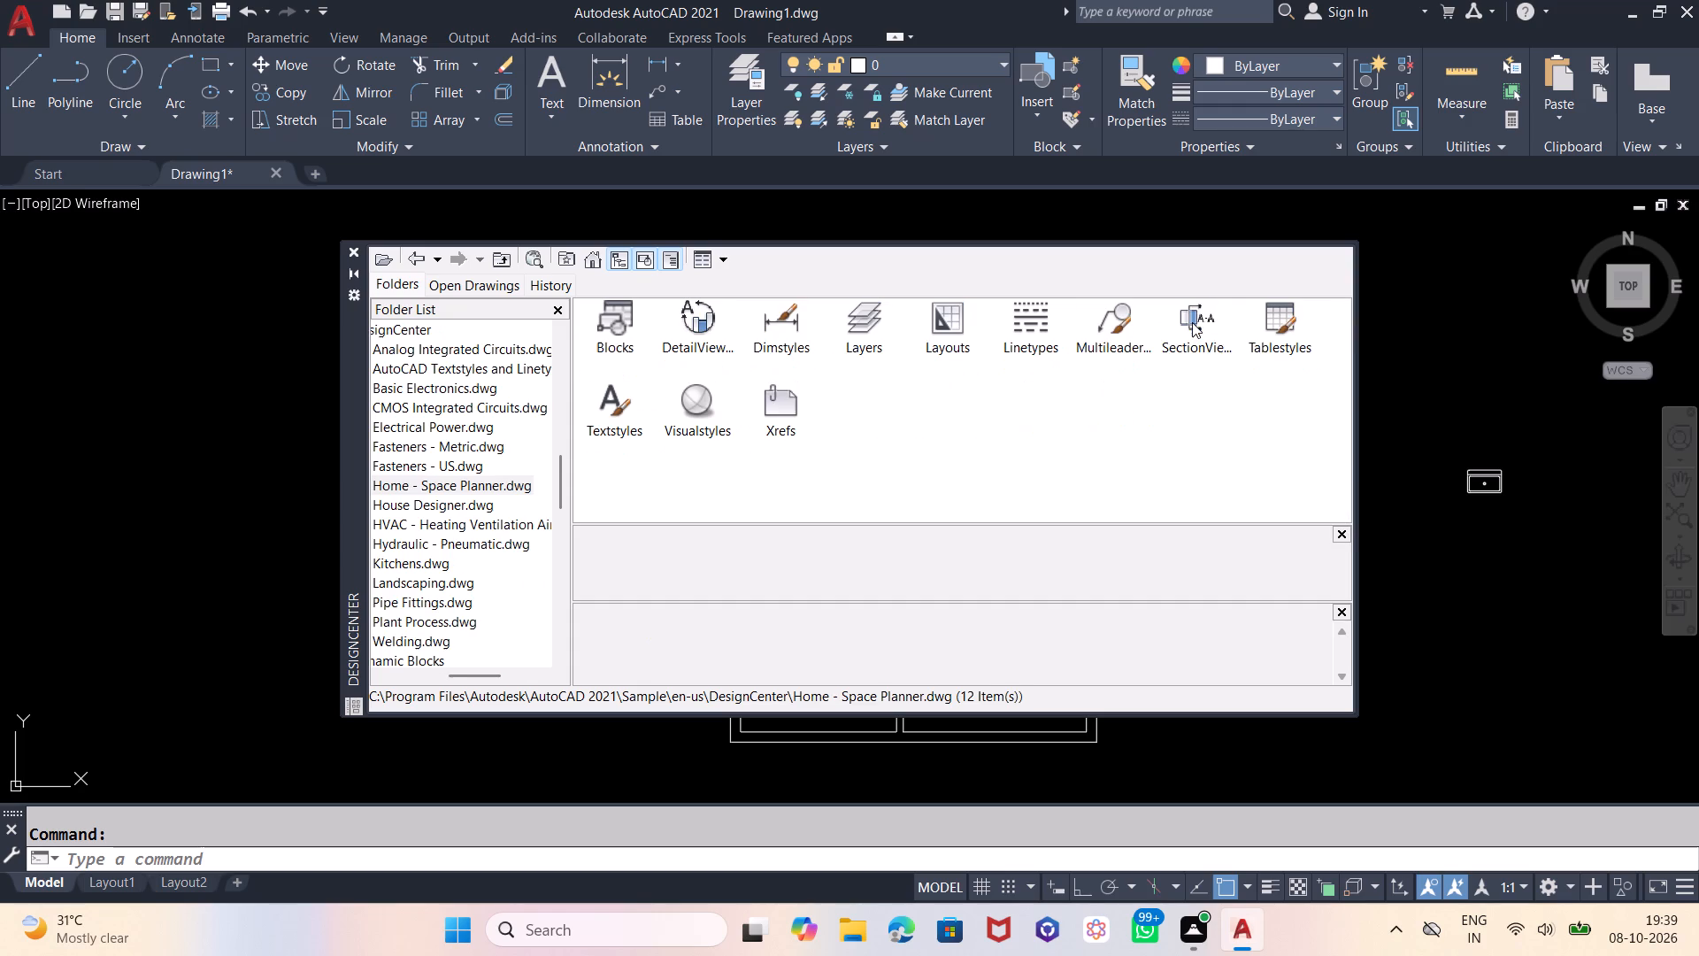
{"action": "double_click", "coordinate": [633, 318]}
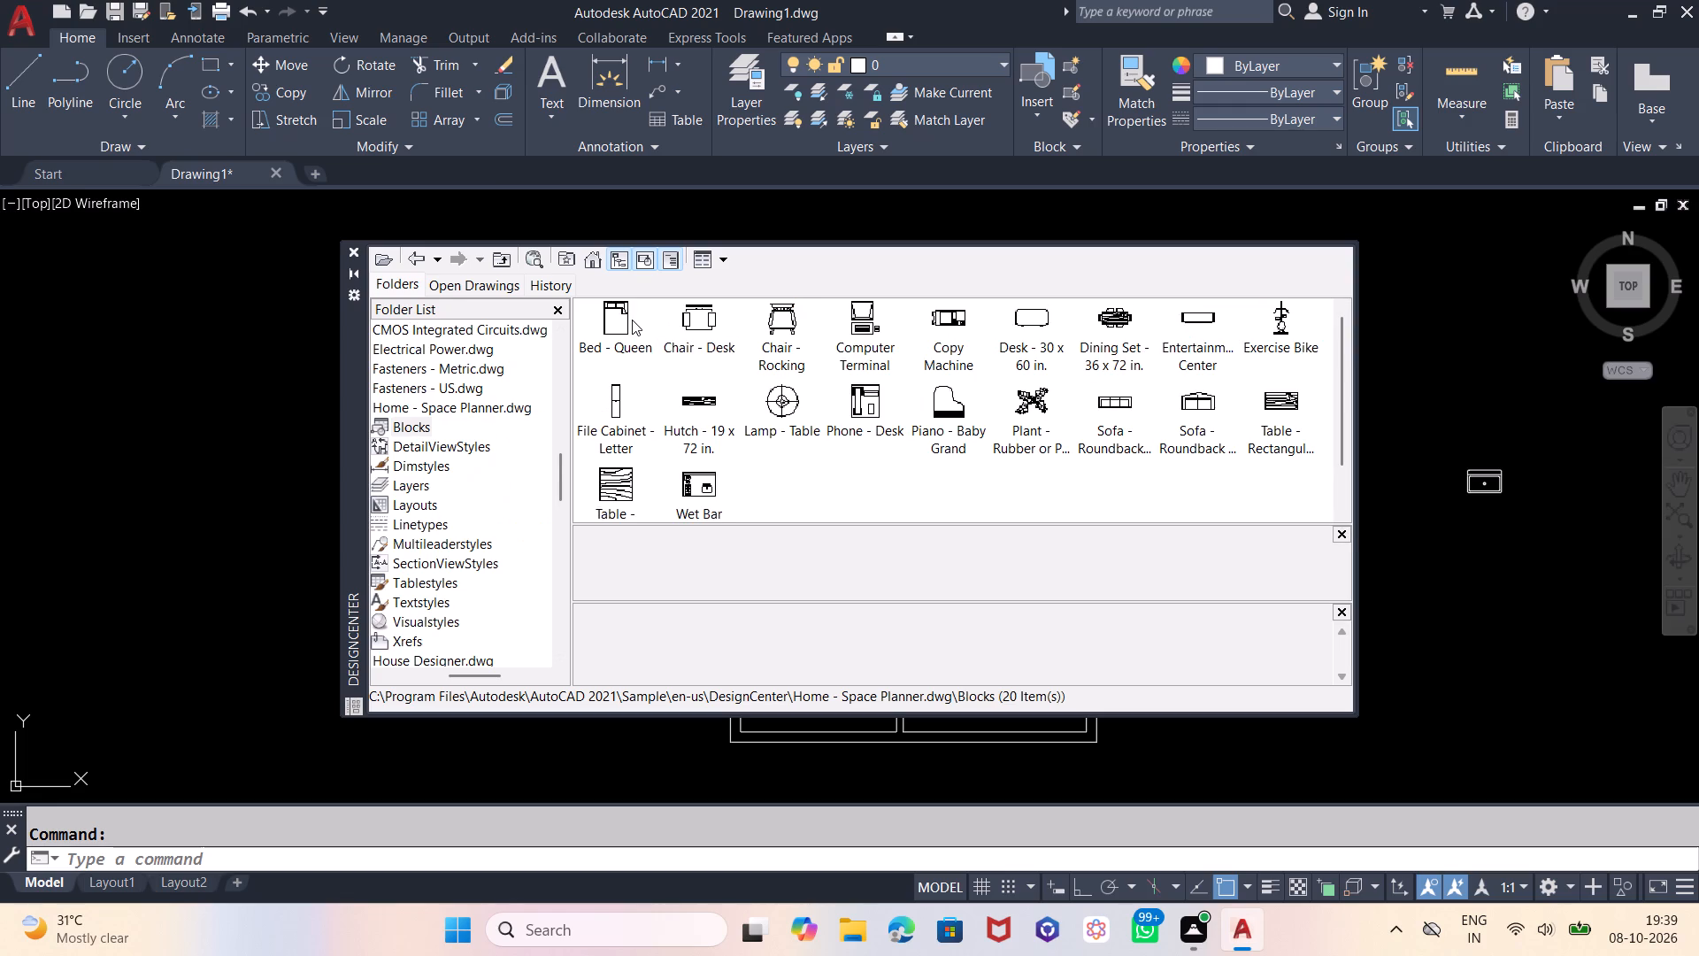
{"action": "left_click_drag", "start_coordinate": [611, 317], "coordinate": [314, 395]}
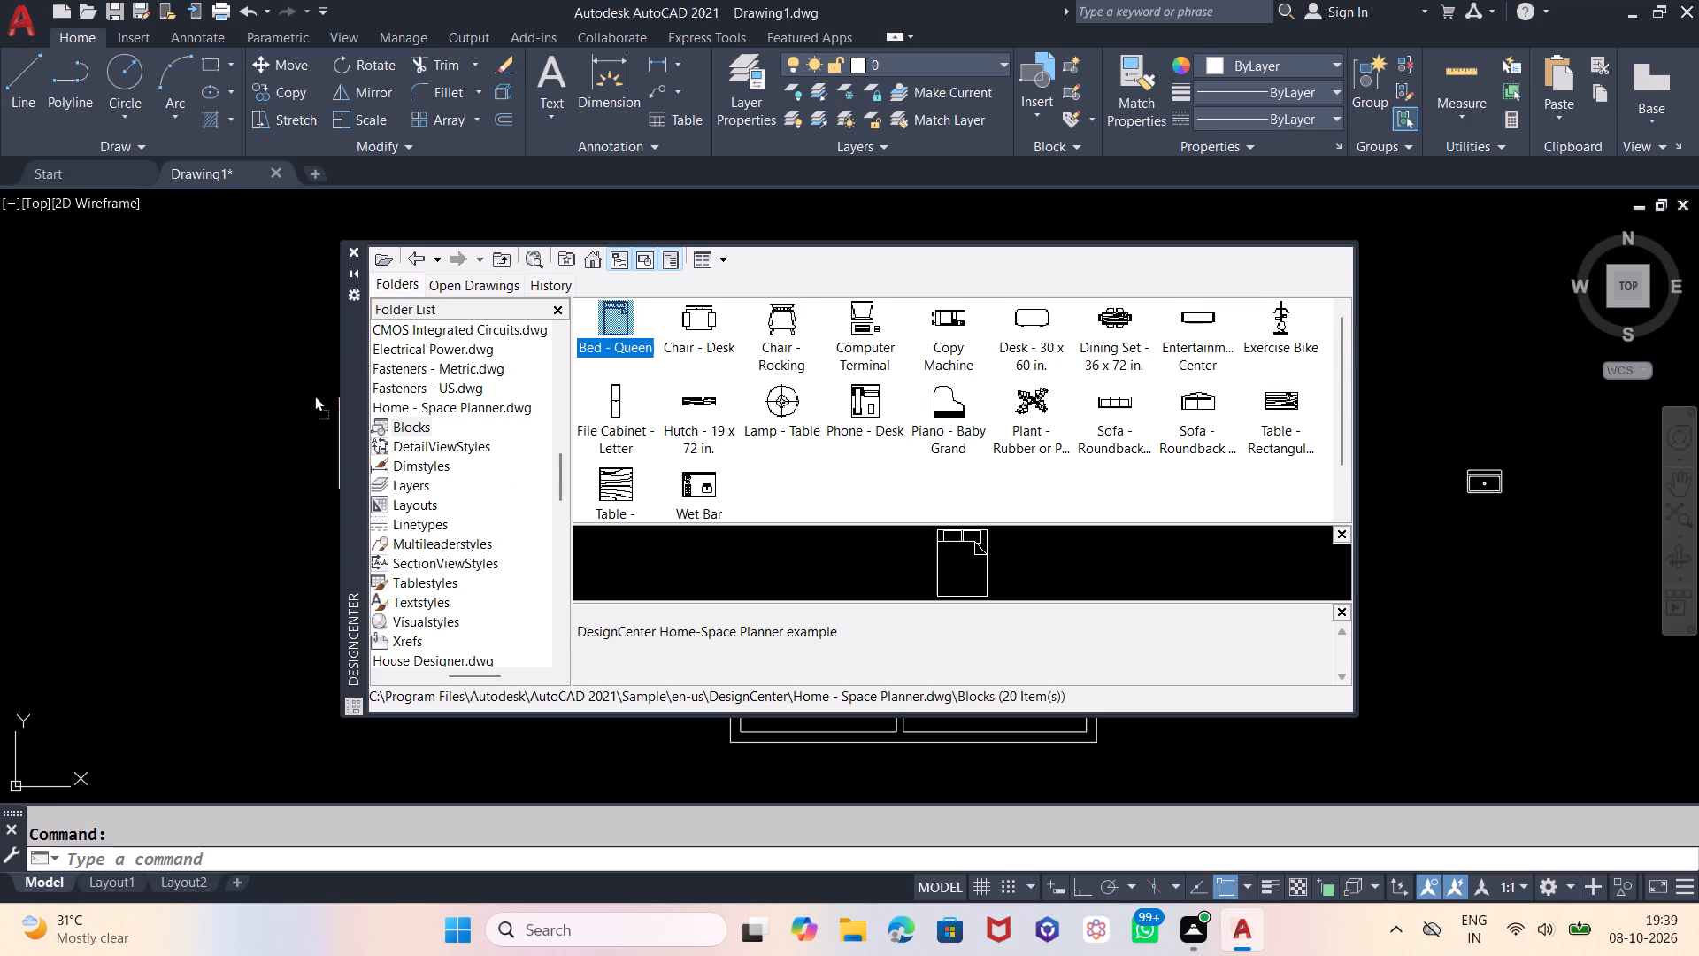
{"action": "left_click_drag", "start_coordinate": [314, 395], "coordinate": [113, 365]}
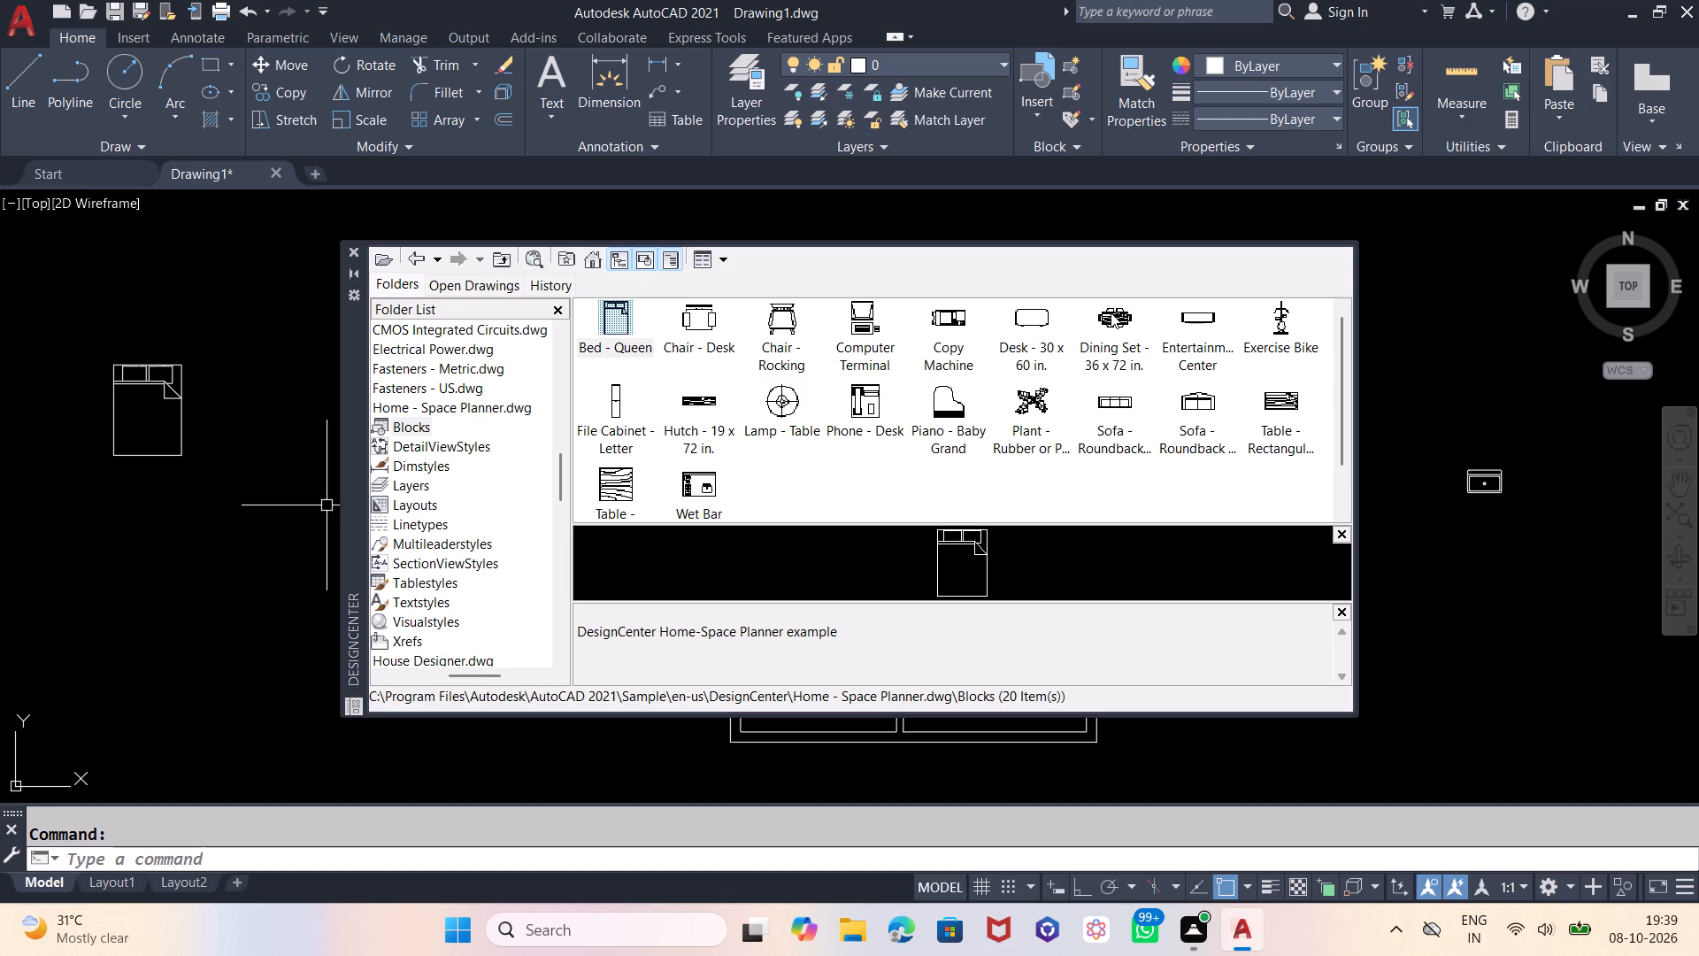
Insert the Dining Set - 36 x 72 in. block from Home - Space Planner.dwg just above the bed, outside the plan.
{"action": "scroll", "coordinate": [1036, 332], "scroll_direction": "down", "scroll_amount": 3}
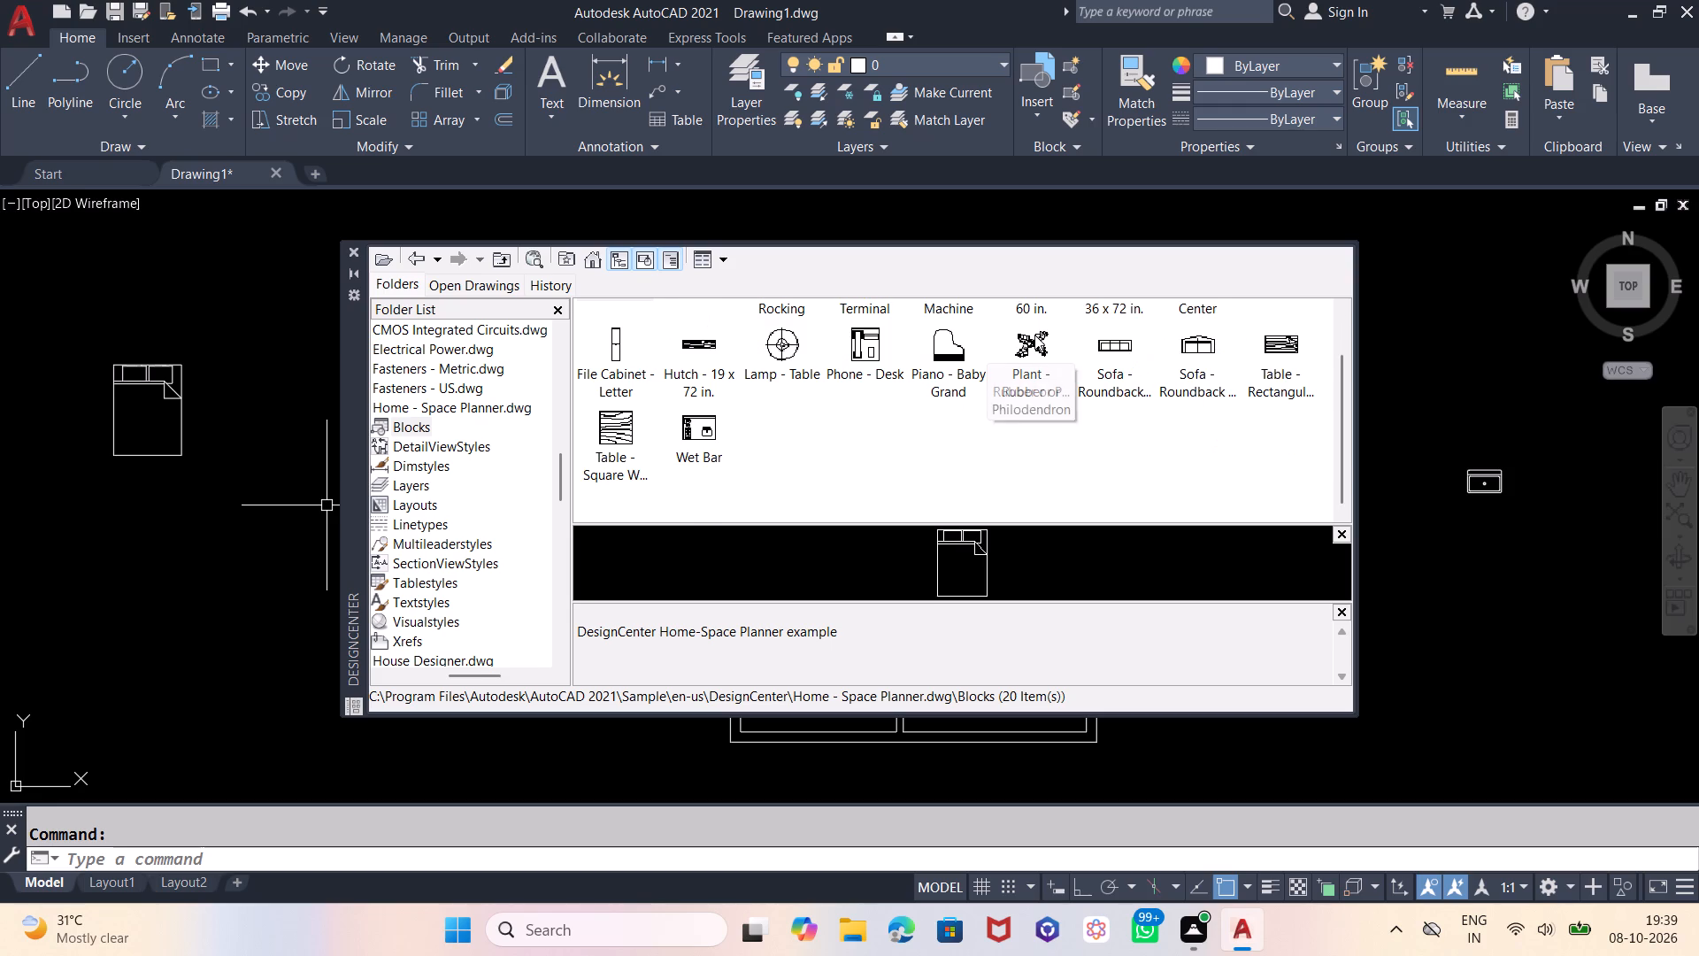
{"action": "scroll", "coordinate": [815, 430], "scroll_direction": "up", "scroll_amount": 1}
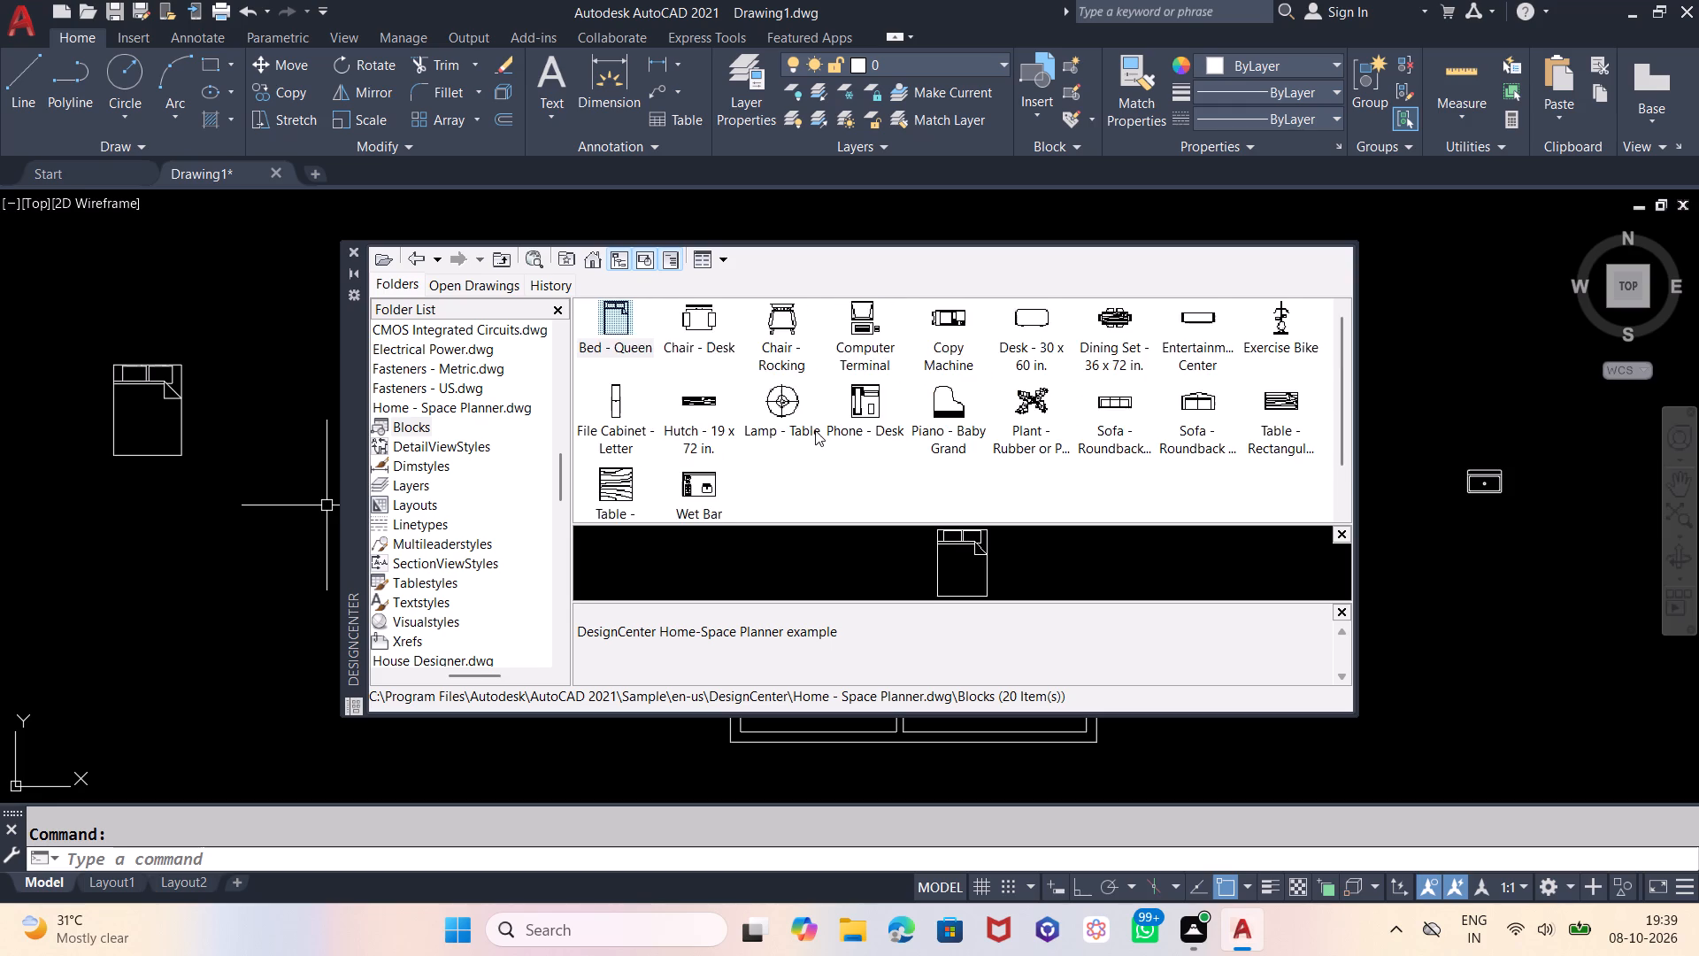
{"action": "scroll", "coordinate": [815, 430], "scroll_direction": "up", "scroll_amount": 1}
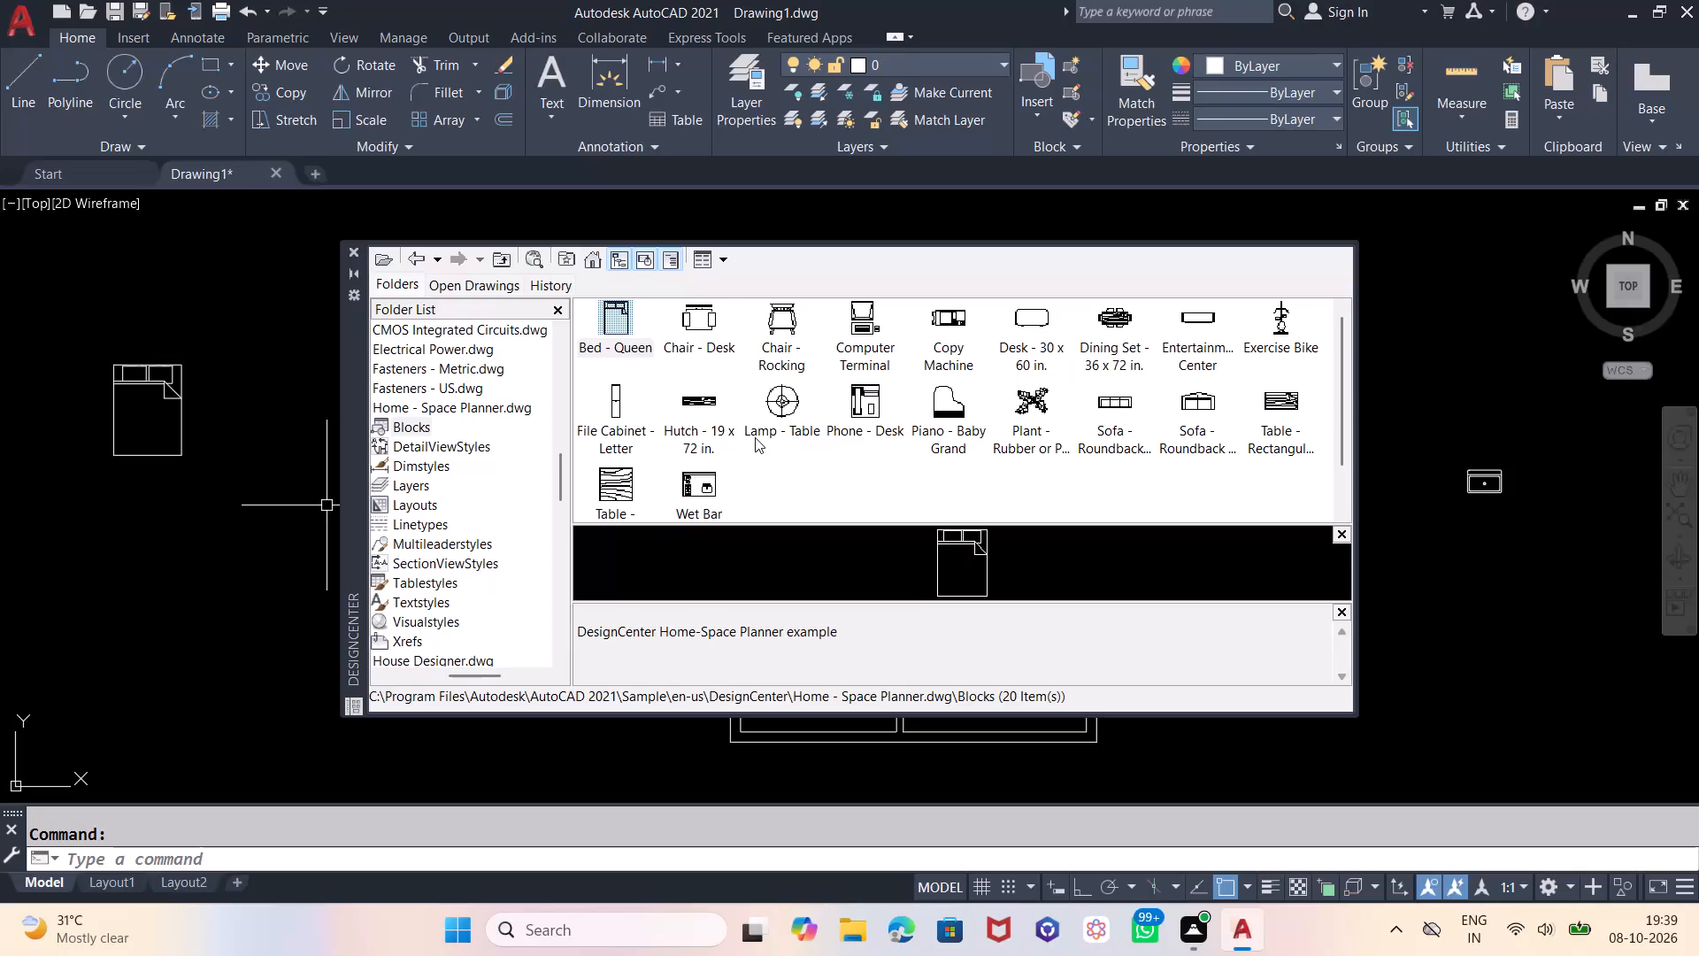
{"action": "left_click_drag", "start_coordinate": [1110, 307], "coordinate": [1080, 353]}
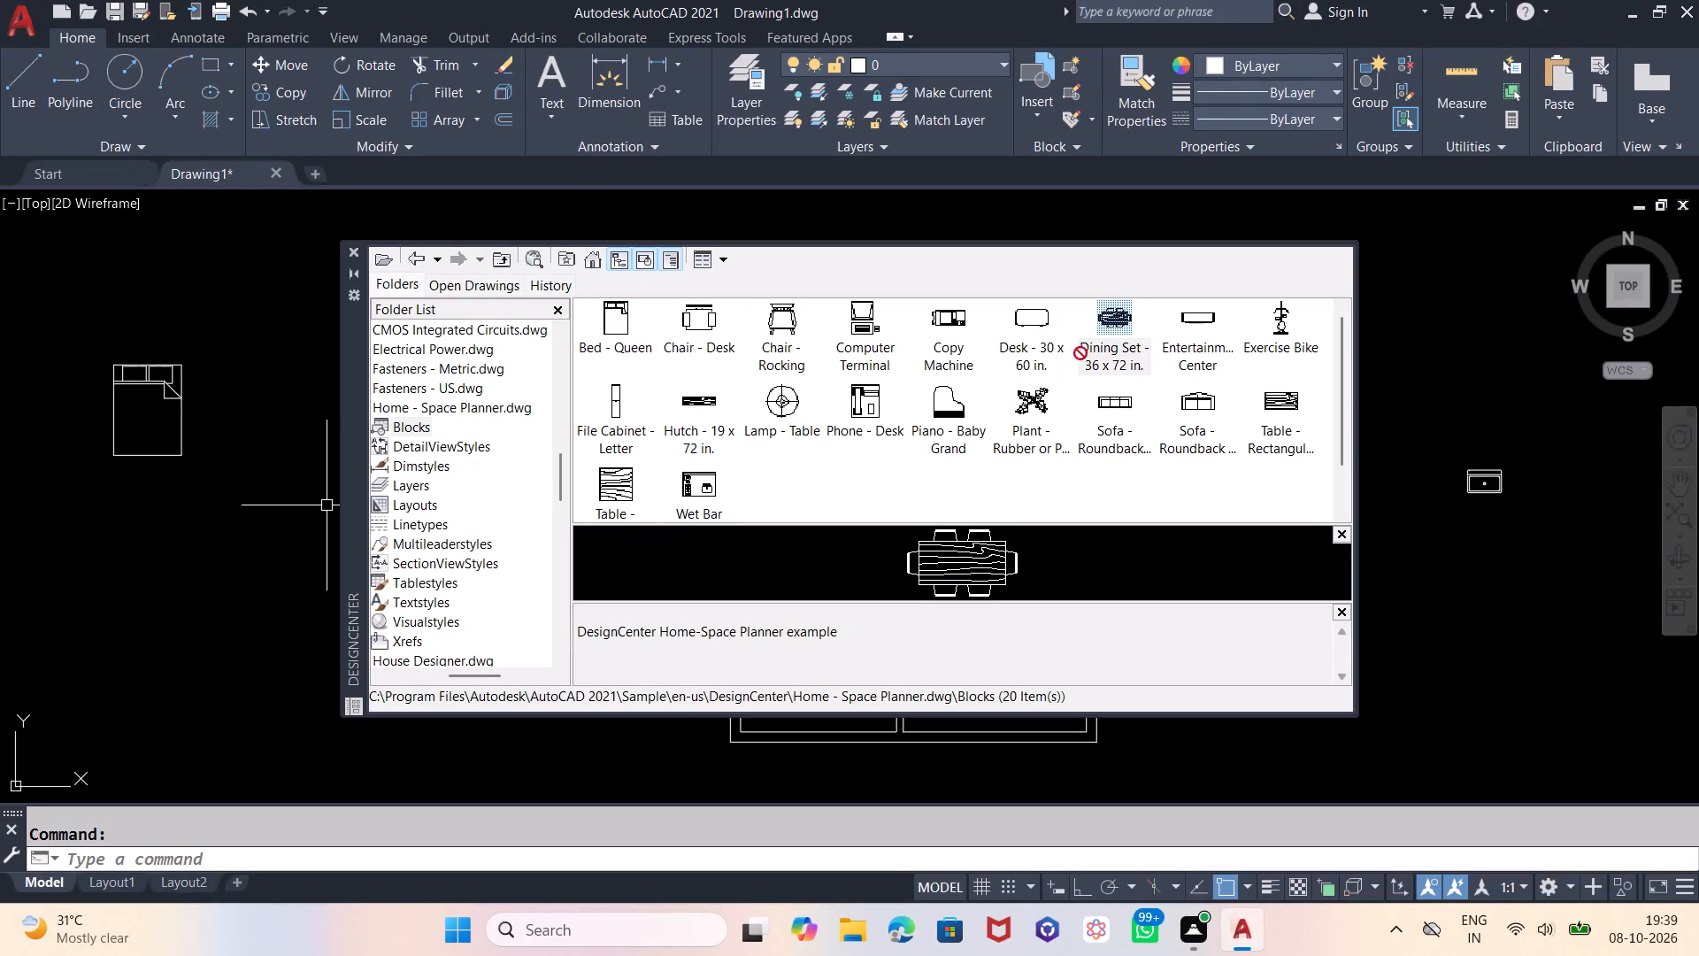
{"action": "left_click_drag", "start_coordinate": [1080, 353], "coordinate": [210, 274]}
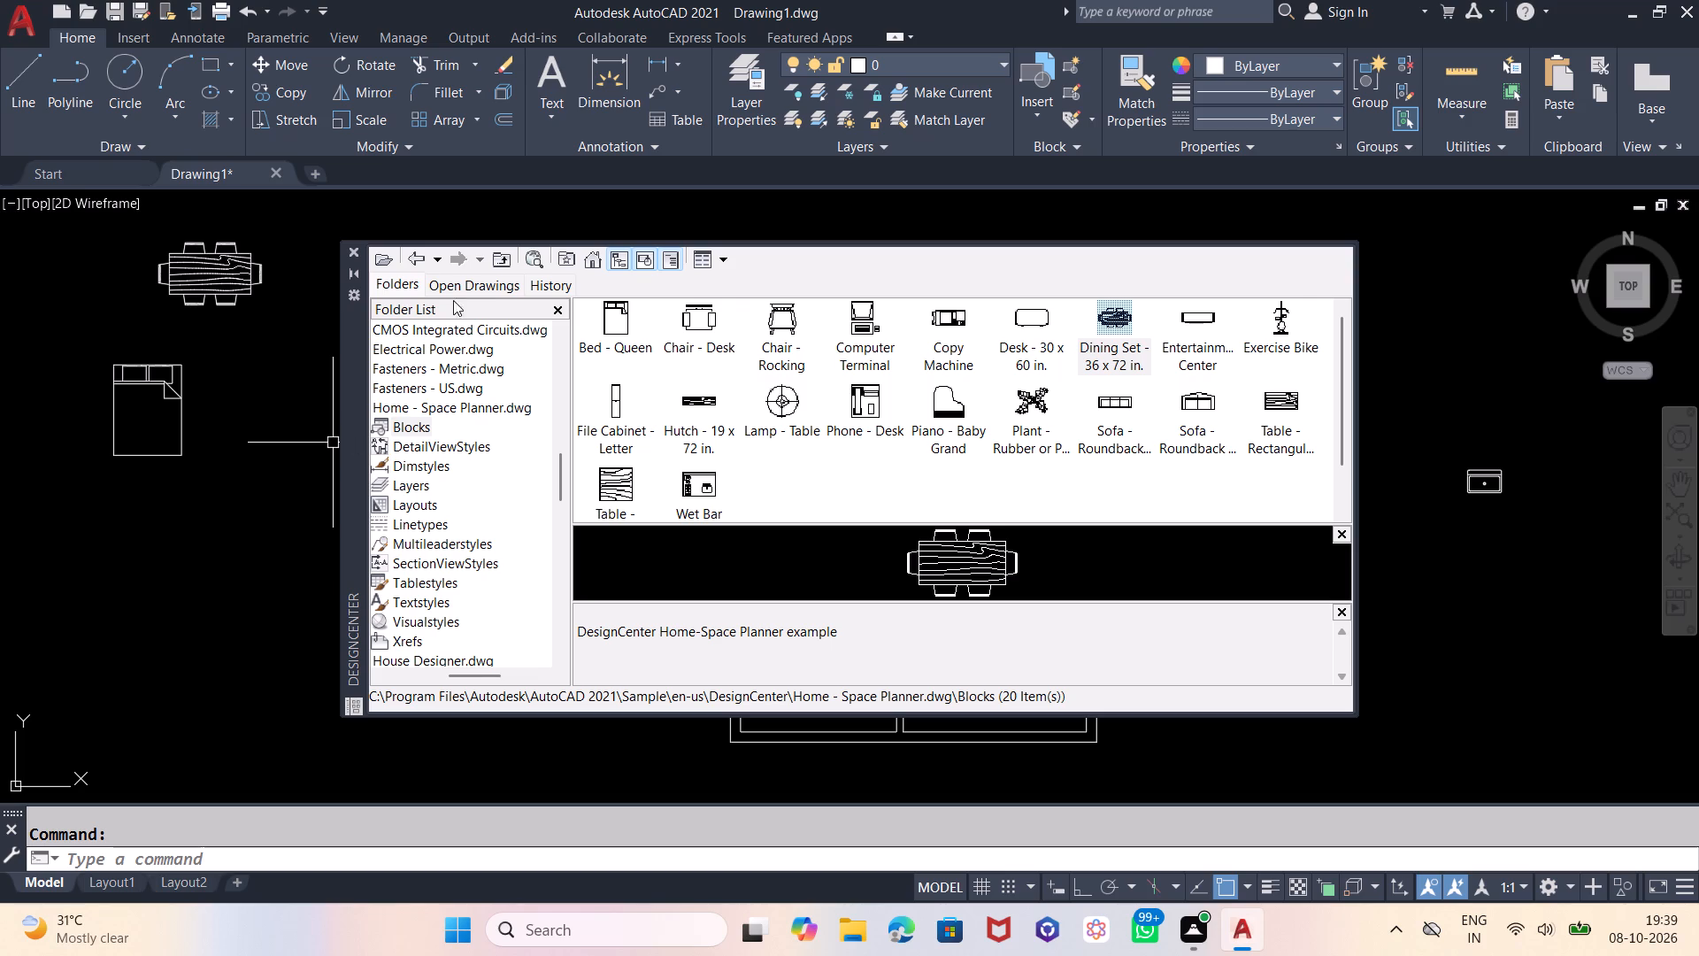
Insert the Toilet - top block from the DesignCenter sample House Designer.dwg above the sink, east of the floor plan.
{"action": "left_click", "coordinate": [591, 257]}
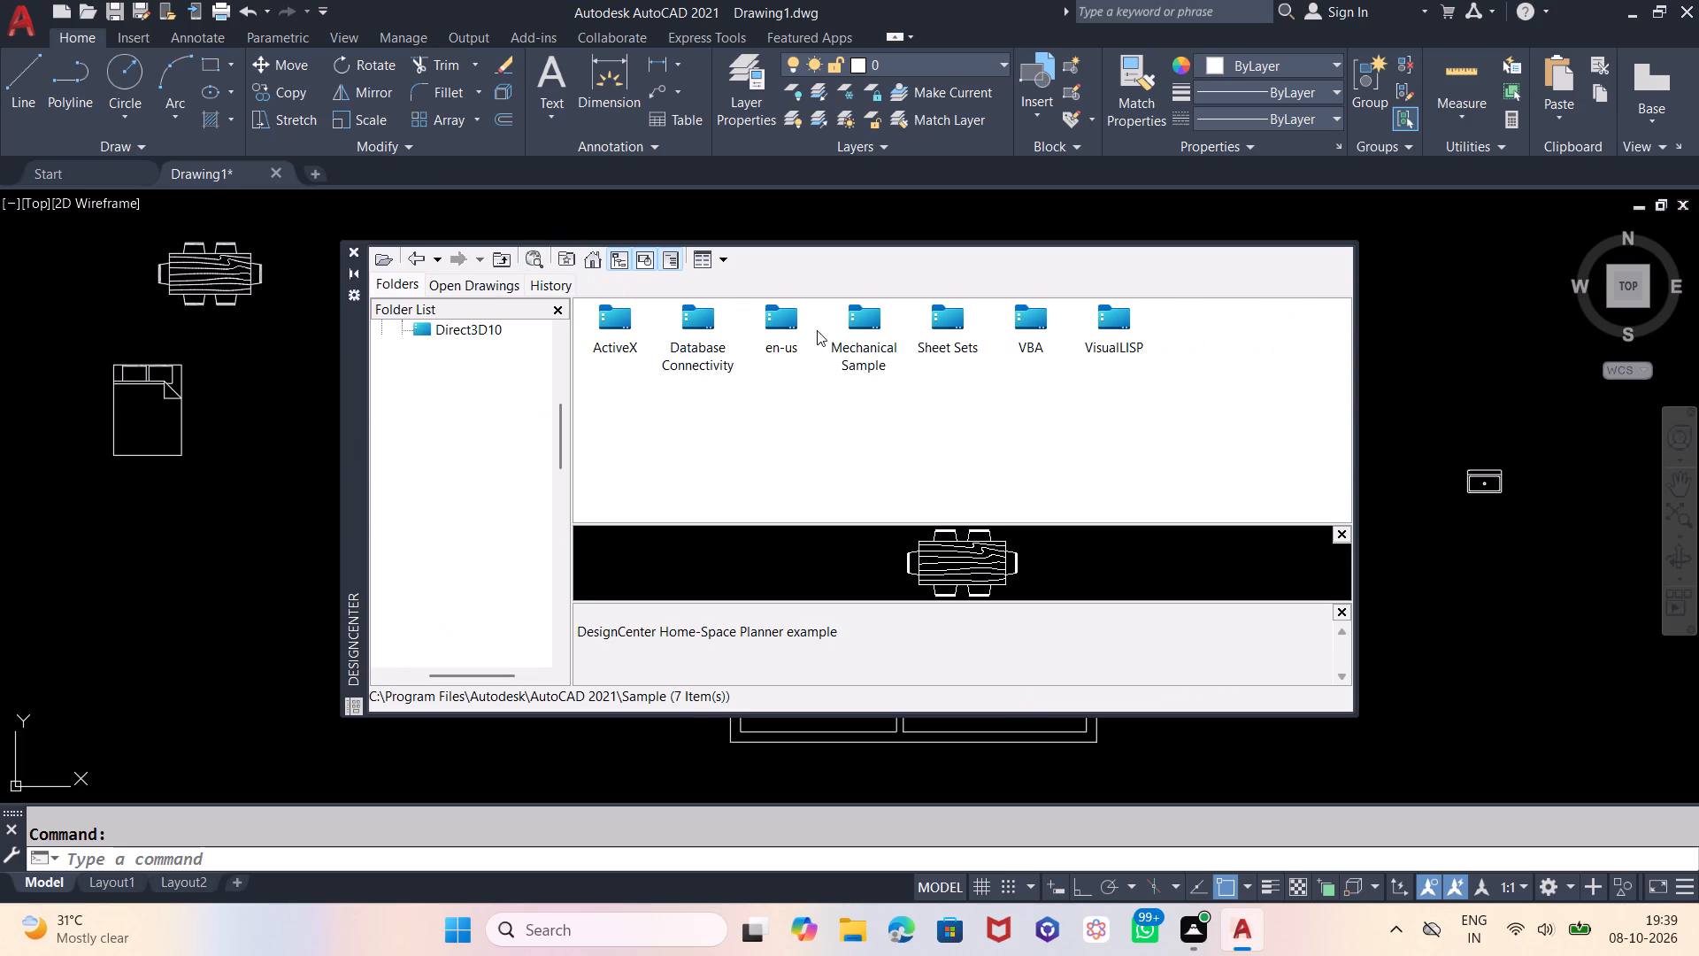
{"action": "double_click", "coordinate": [764, 309]}
{"action": "double_click", "coordinate": [618, 321]}
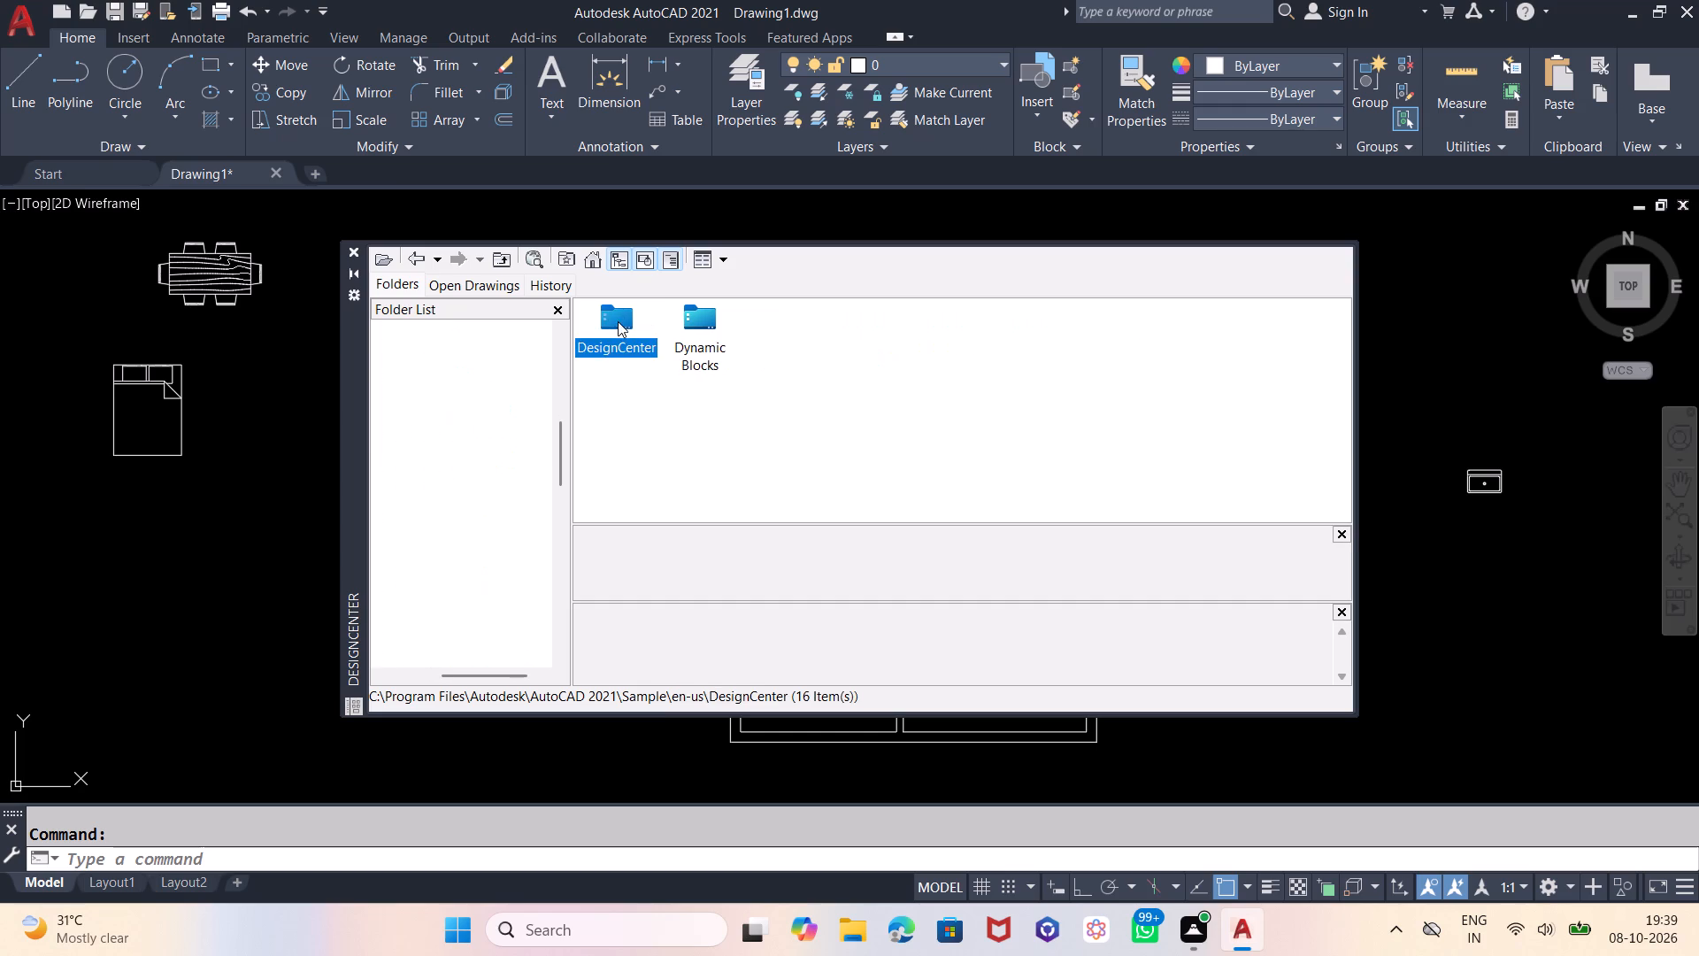
{"action": "double_click", "coordinate": [1279, 312]}
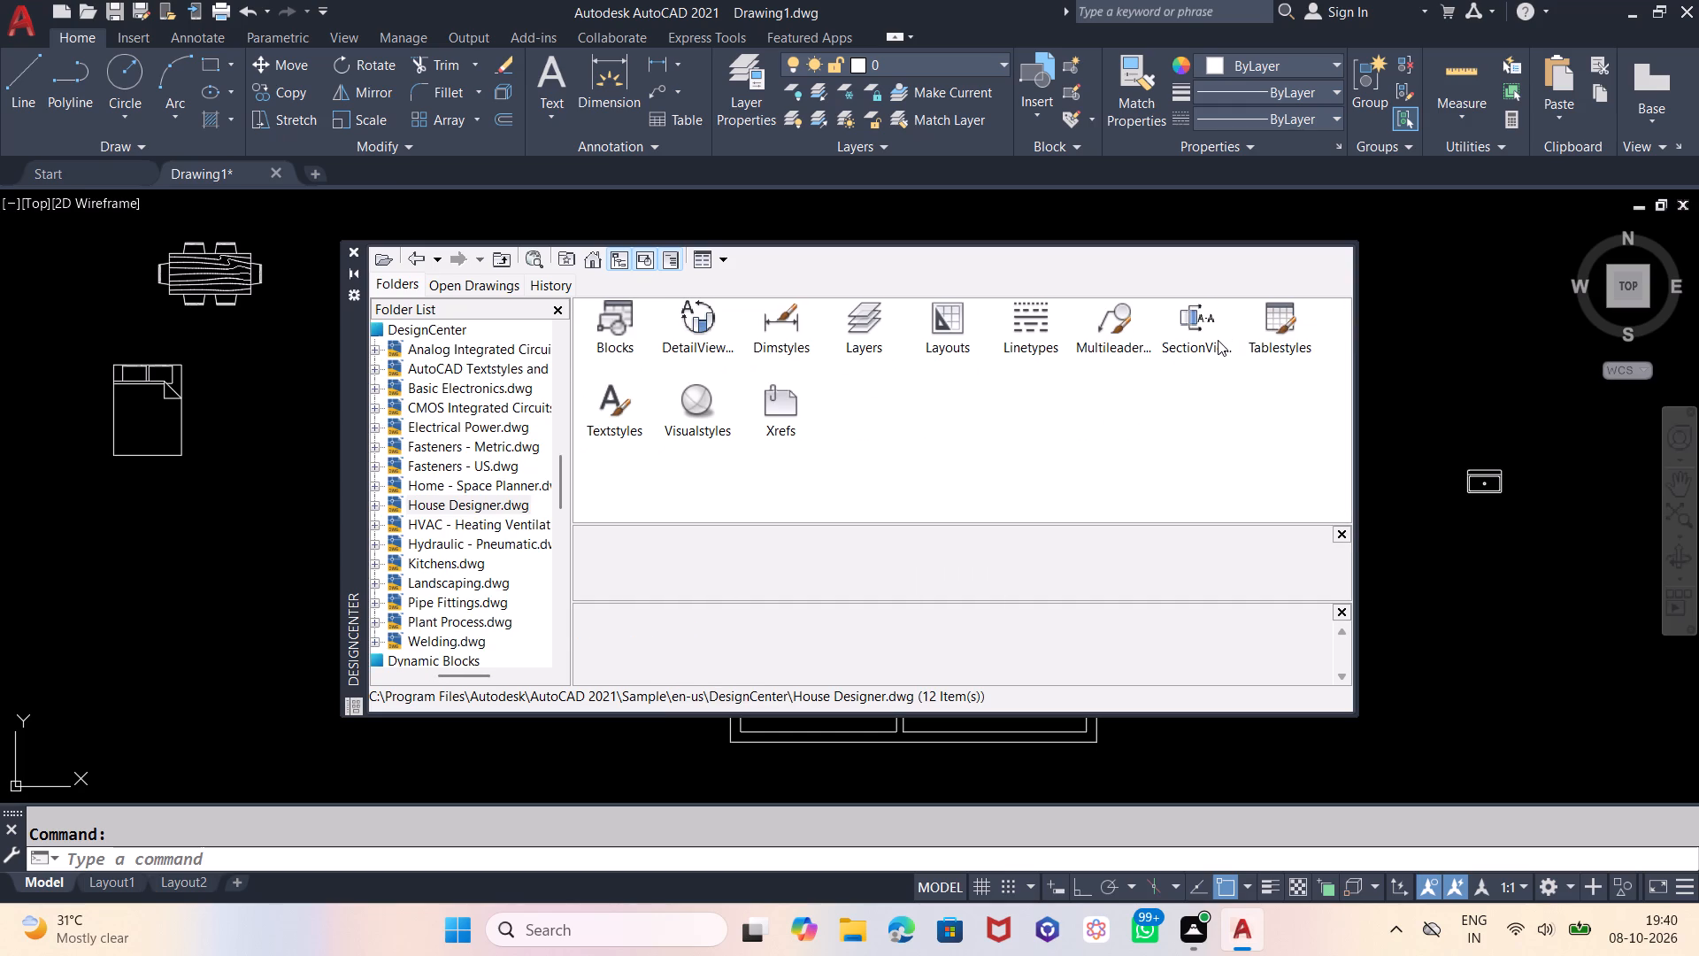
{"action": "double_click", "coordinate": [614, 330]}
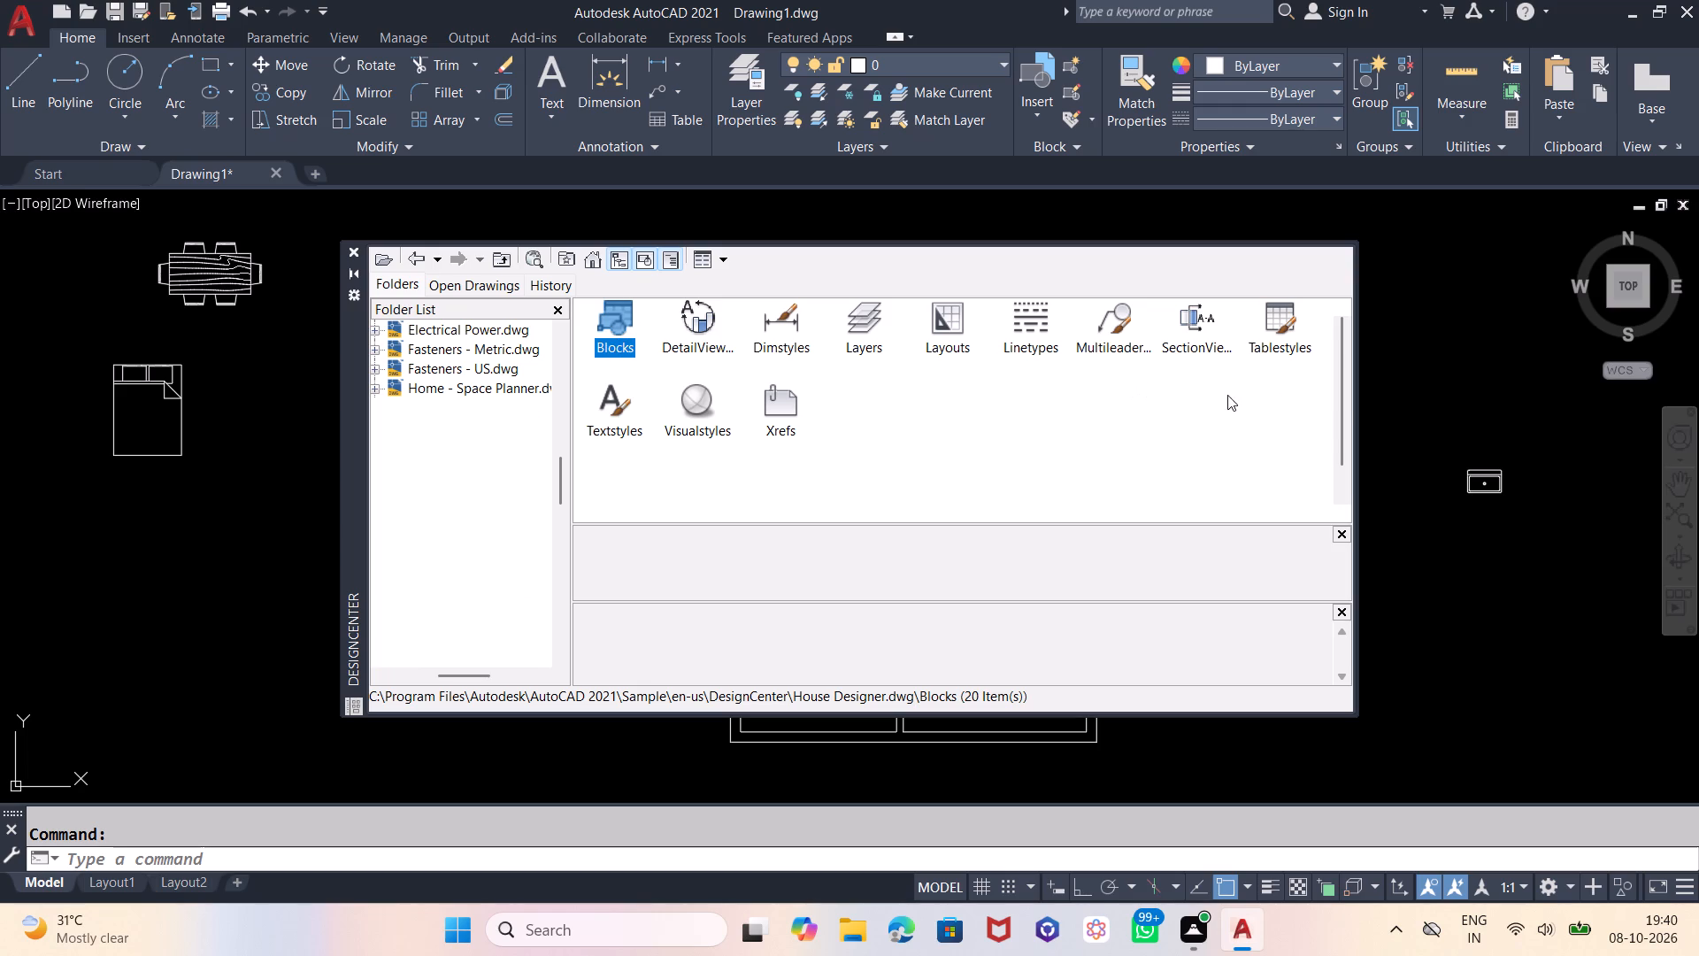
{"action": "left_click_drag", "start_coordinate": [1195, 393], "coordinate": [1475, 362]}
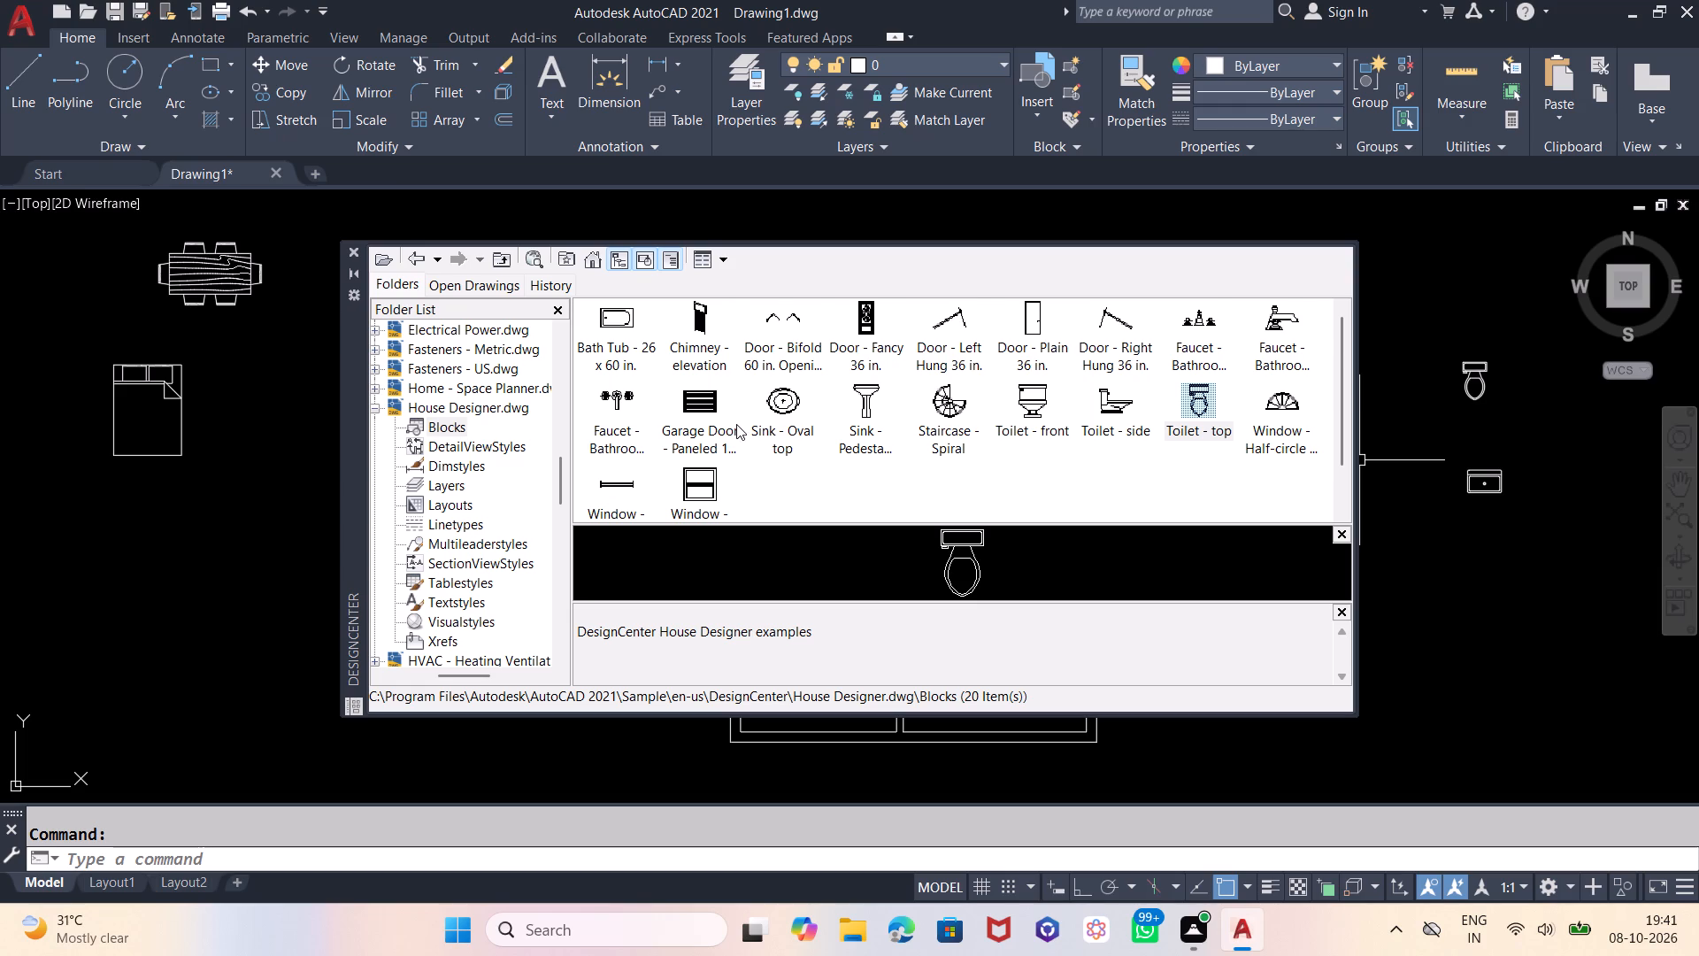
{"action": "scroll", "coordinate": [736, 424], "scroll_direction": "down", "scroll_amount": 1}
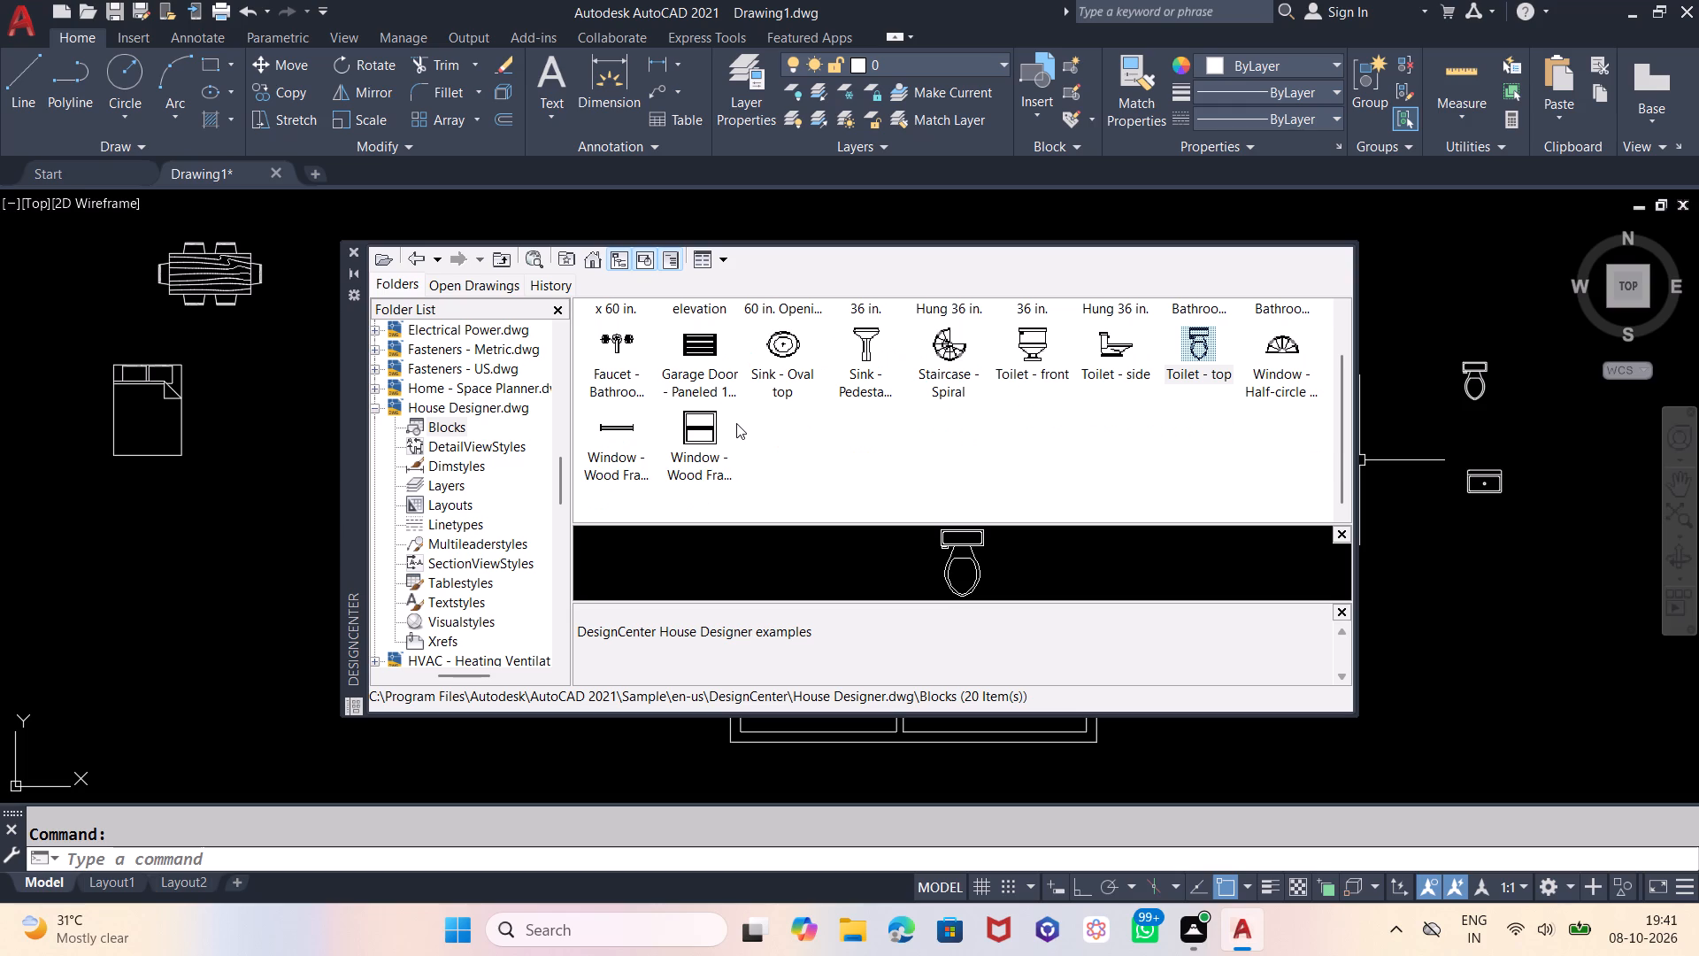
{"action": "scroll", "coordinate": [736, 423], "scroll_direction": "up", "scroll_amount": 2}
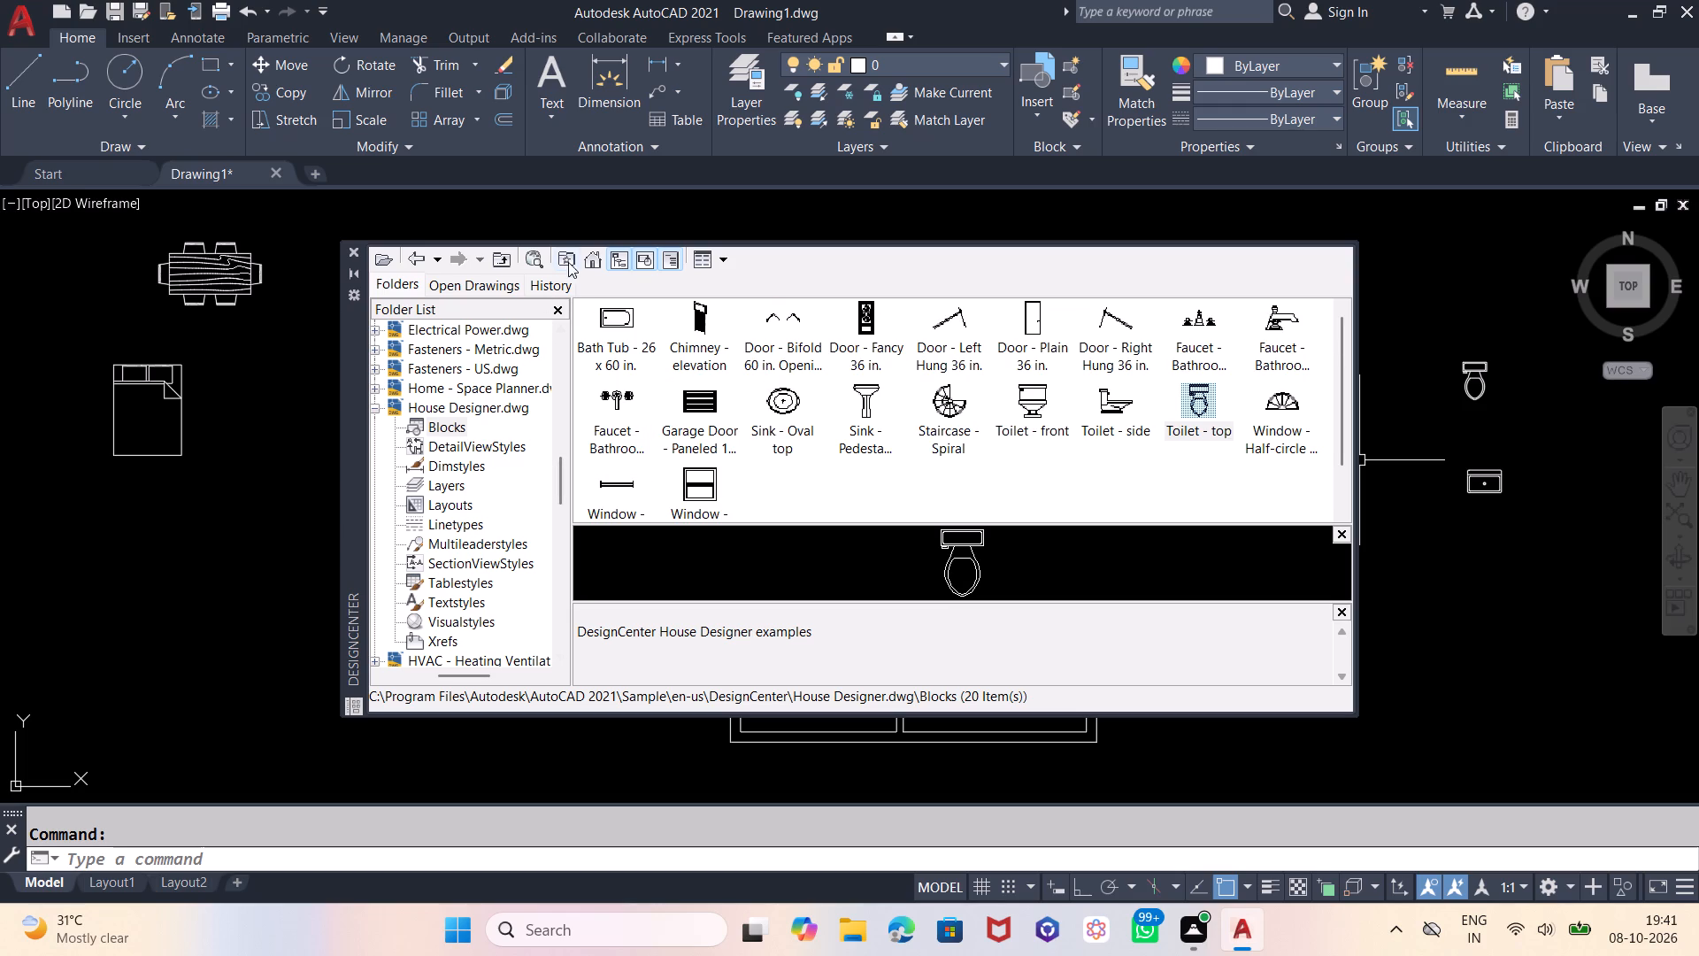
Insert the Range-Oven - 30 in top block from the DesignCenter sample Kitchens.dwg above the toilet, east of the floor plan.
{"action": "left_click", "coordinate": [413, 254]}
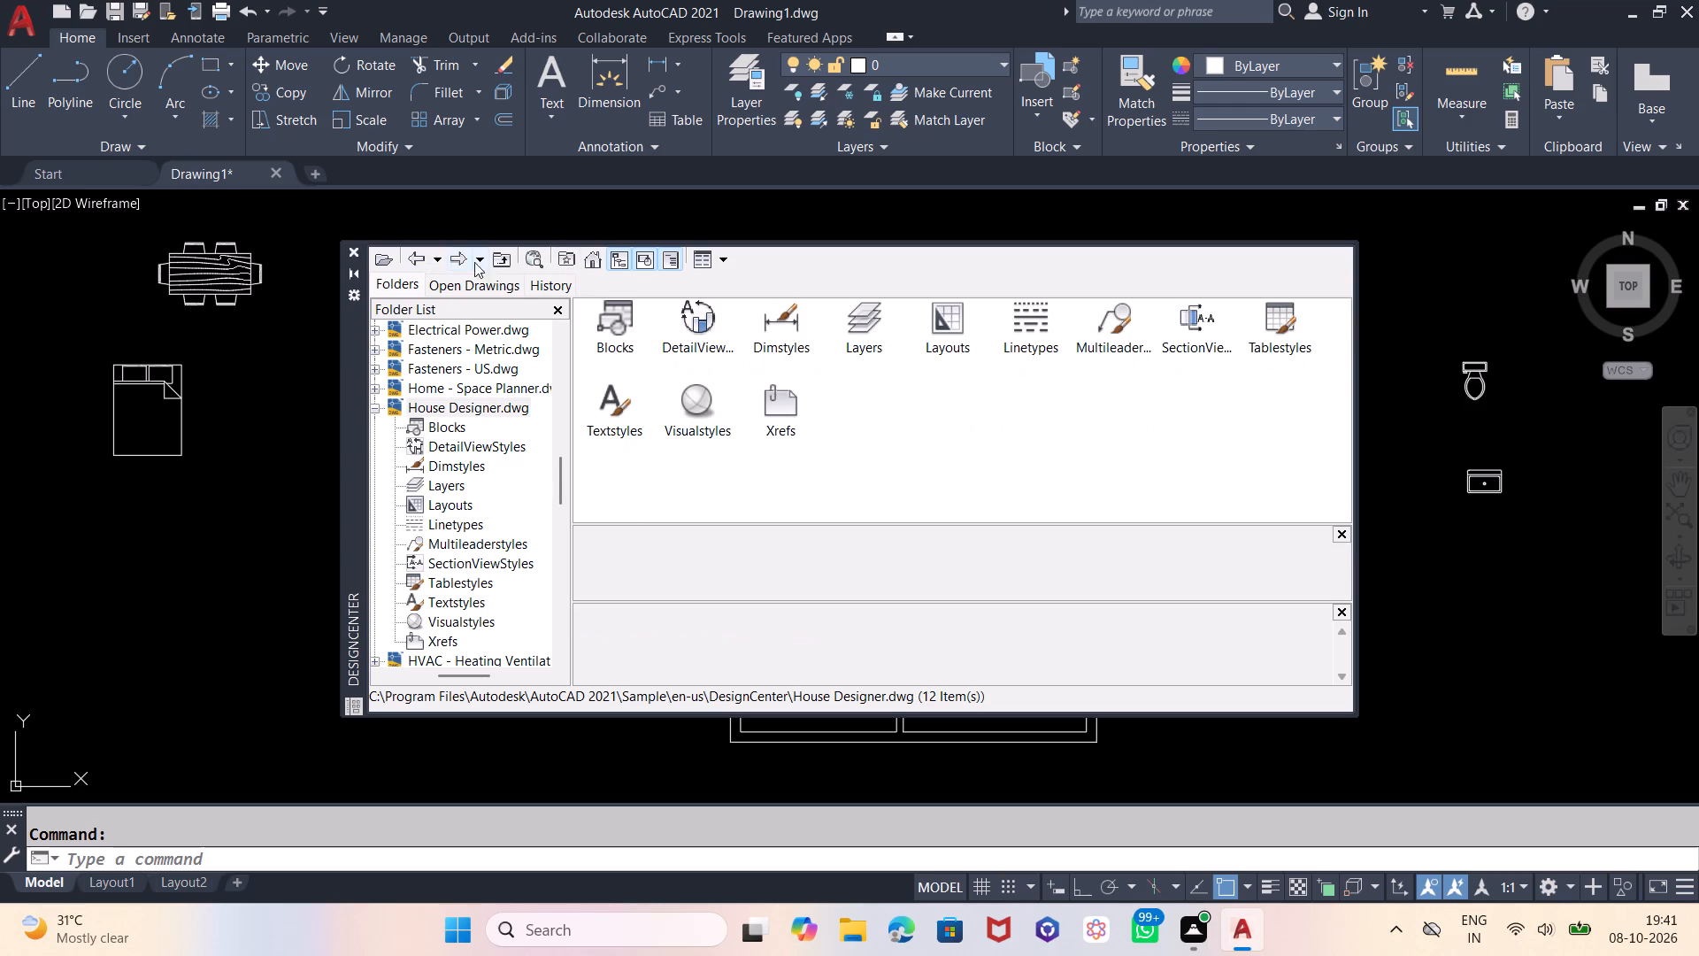
{"action": "left_click", "coordinate": [416, 250]}
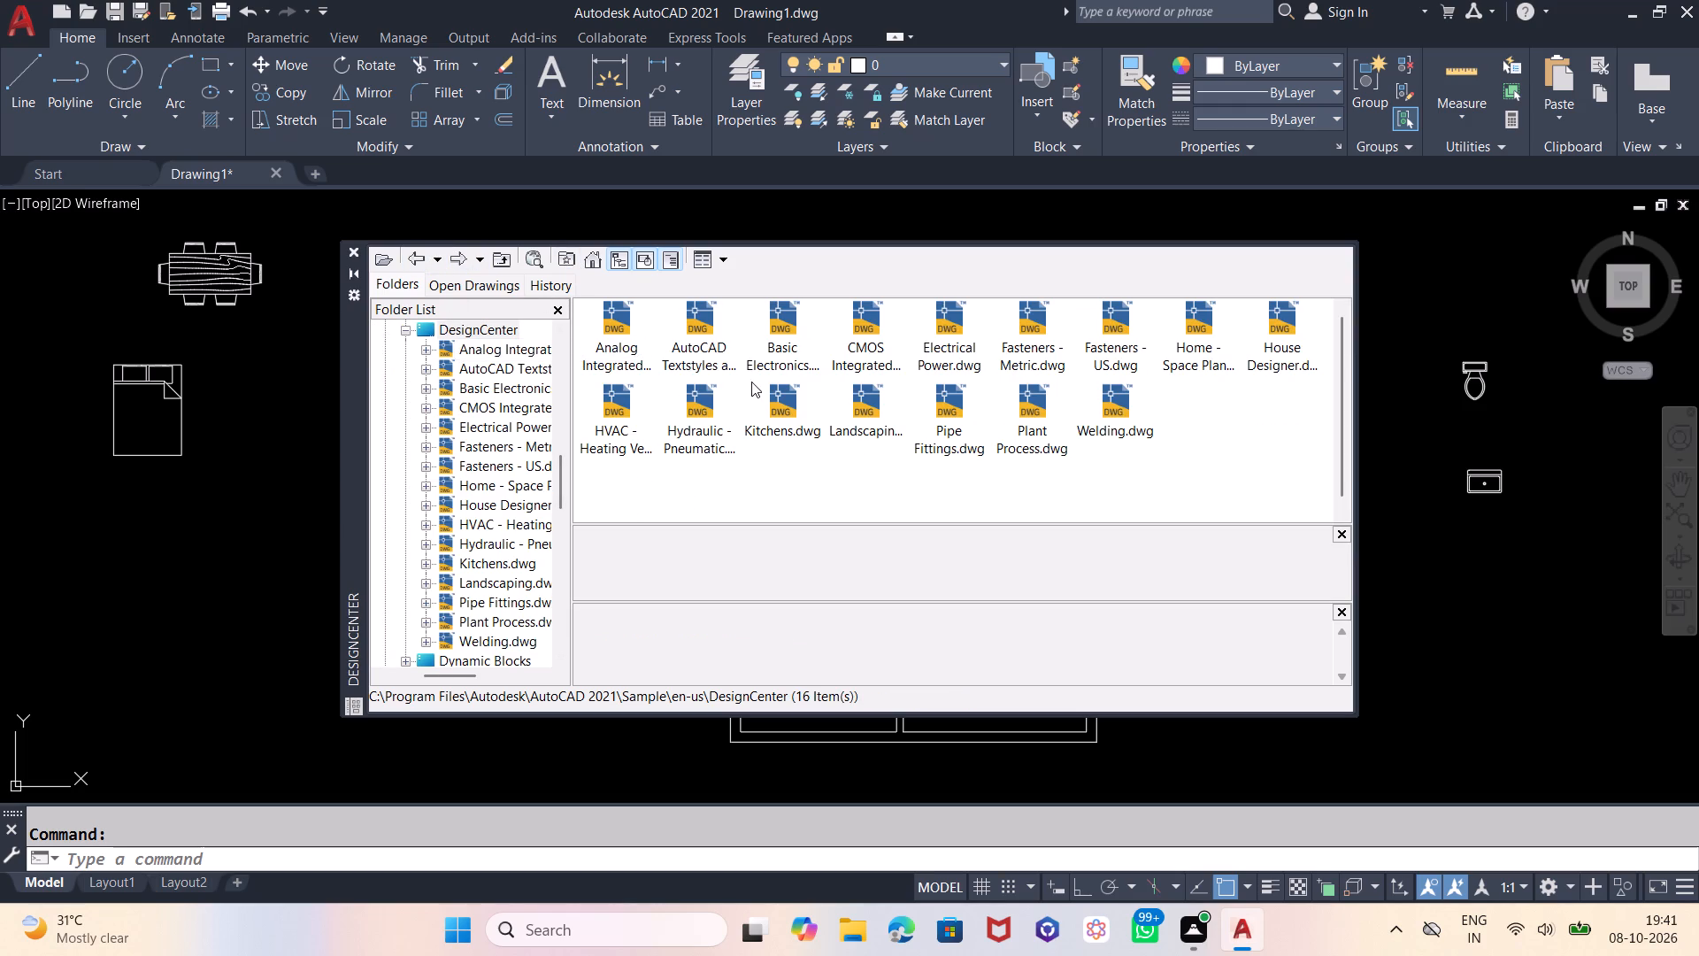
{"action": "double_click", "coordinate": [606, 402]}
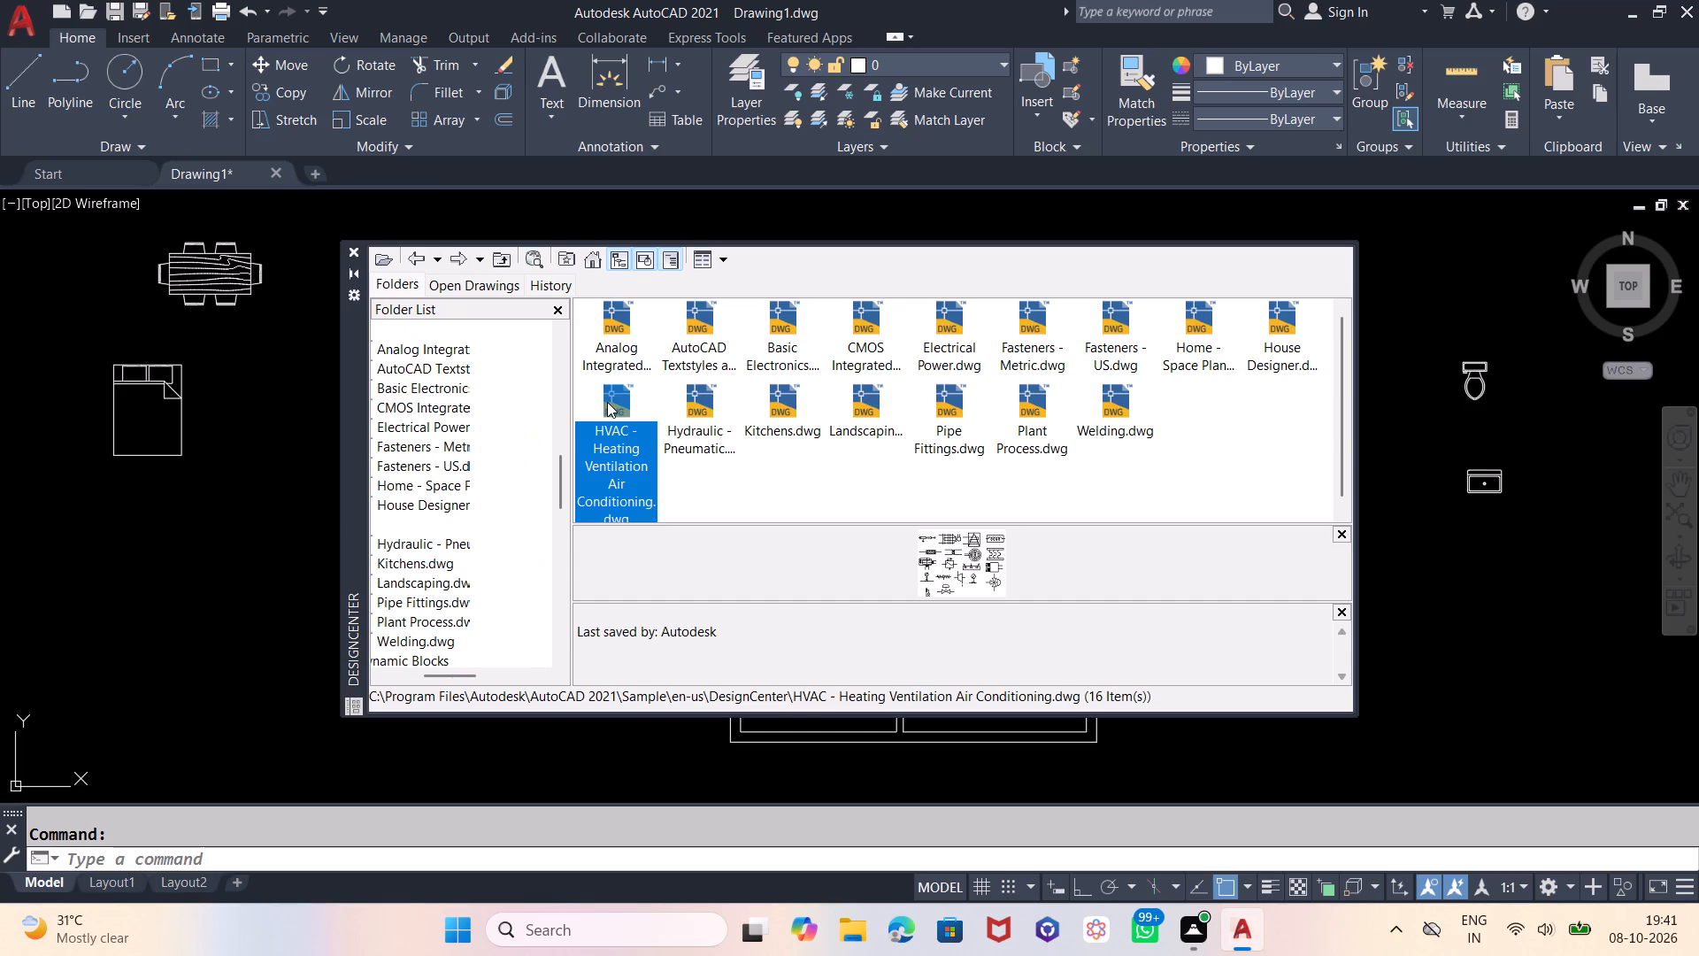
{"action": "double_click", "coordinate": [612, 314]}
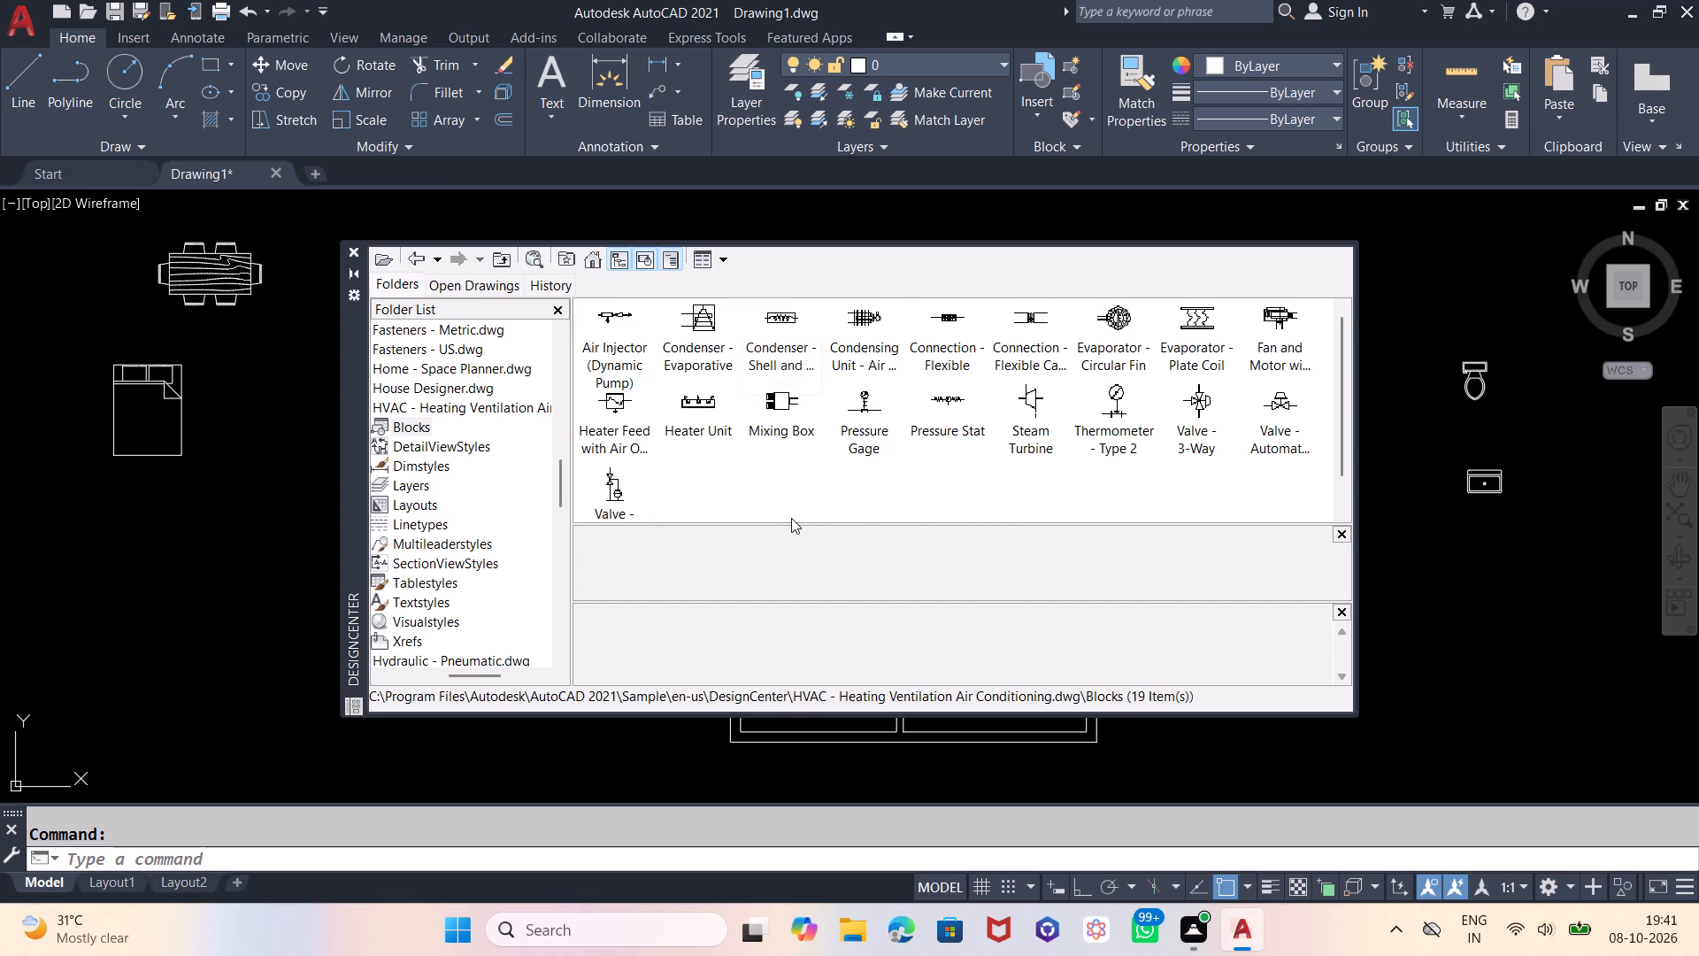
{"action": "left_click", "coordinate": [420, 254]}
{"action": "left_click", "coordinate": [420, 254]}
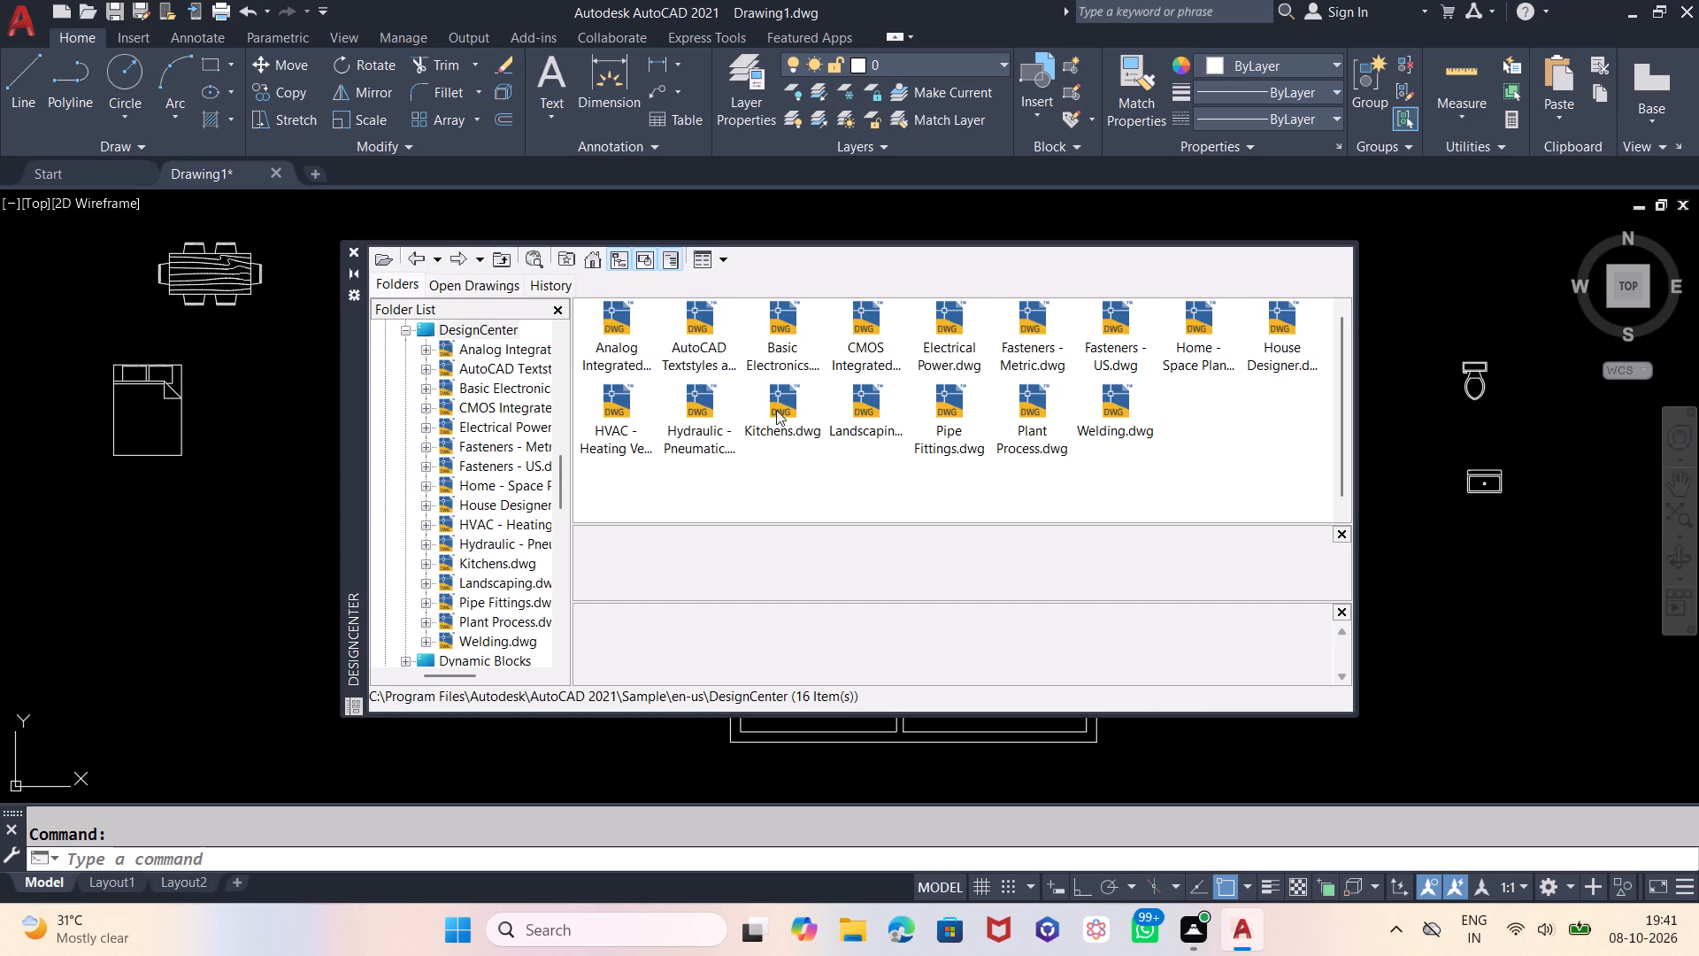
{"action": "double_click", "coordinate": [778, 406]}
{"action": "double_click", "coordinate": [615, 312]}
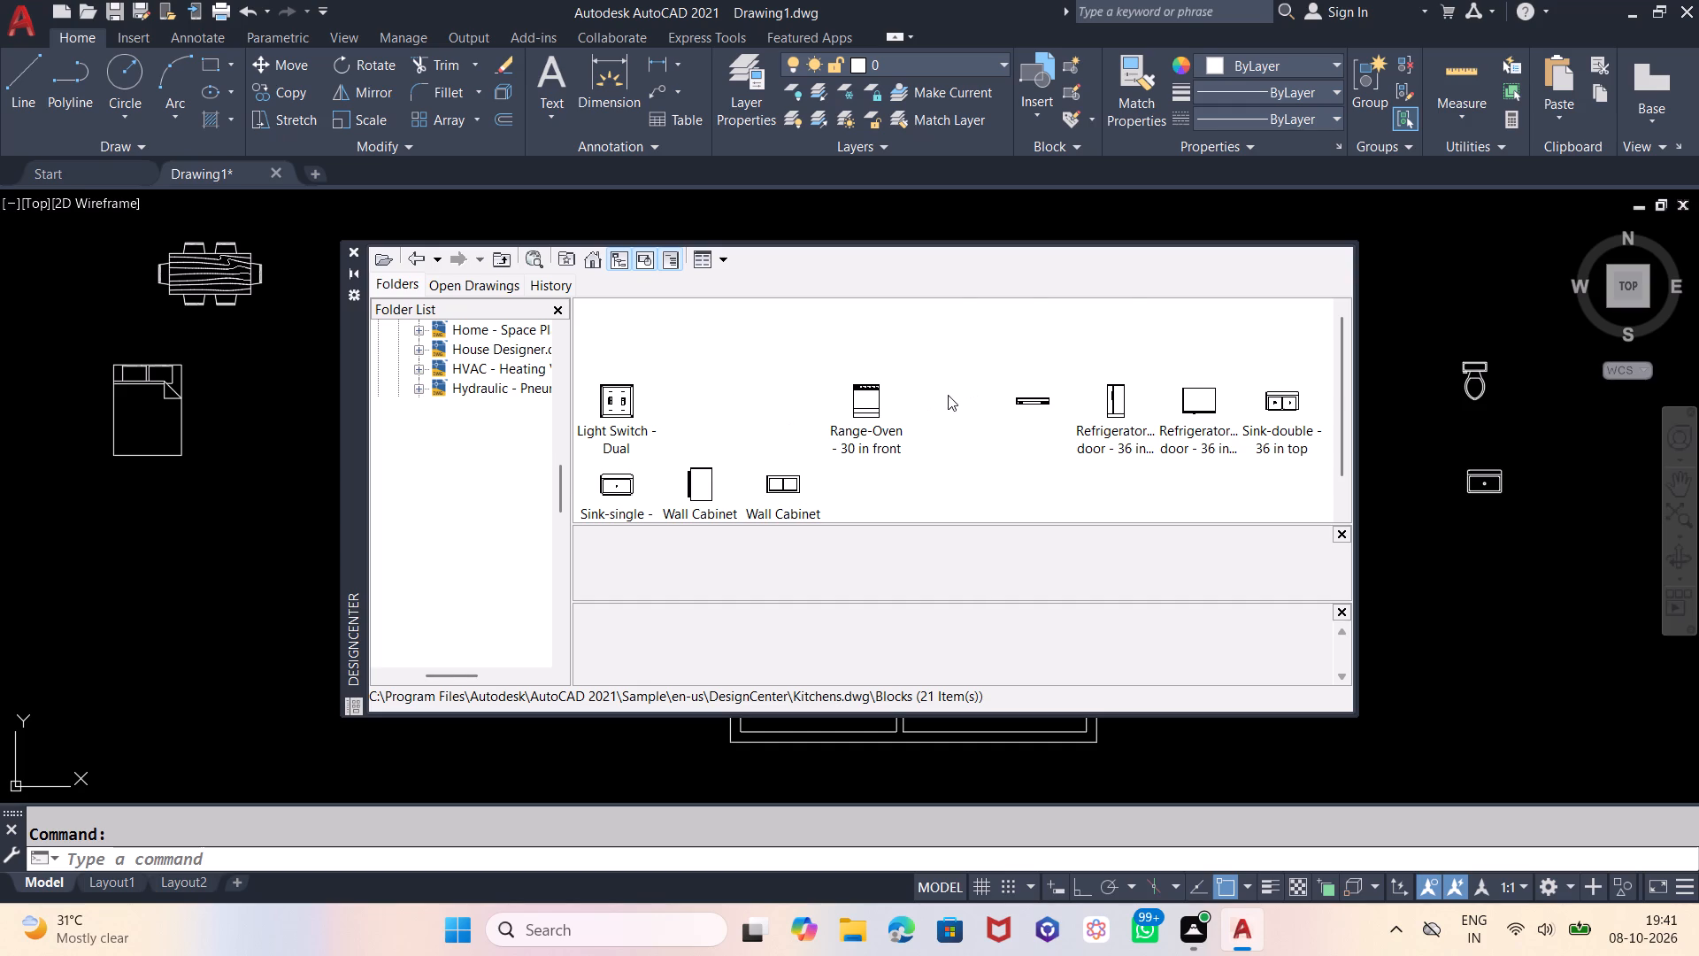
{"action": "left_click_drag", "start_coordinate": [948, 395], "coordinate": [1502, 313]}
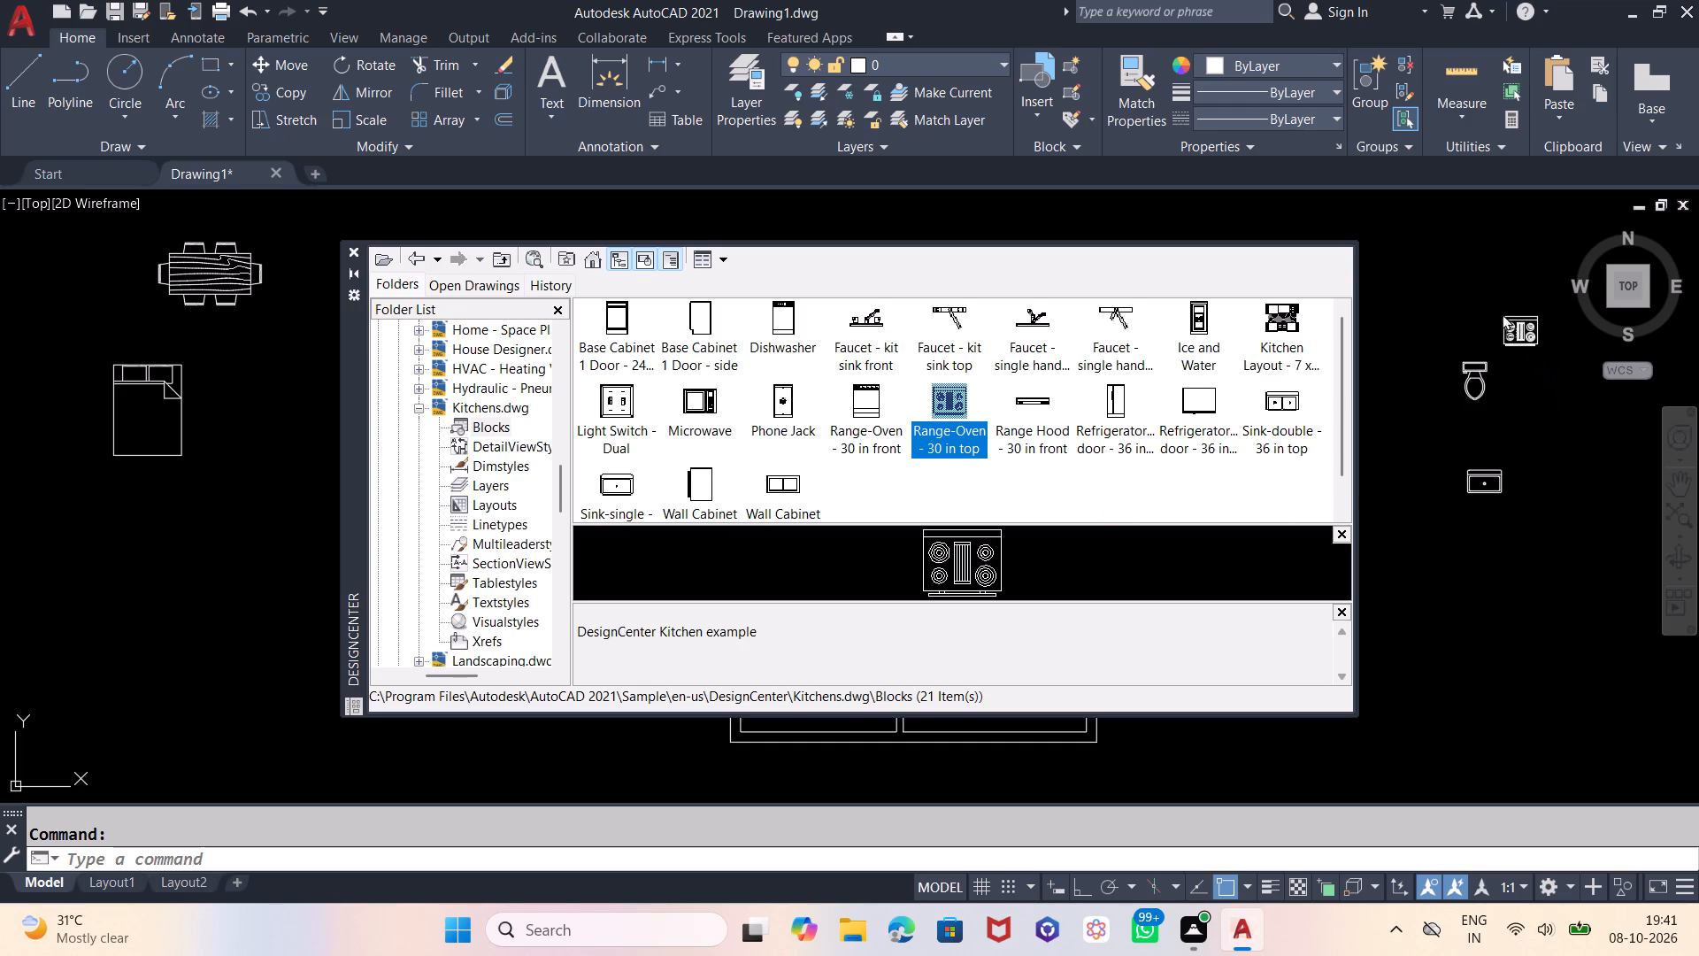
{"action": "left_click_drag", "start_coordinate": [1502, 313], "coordinate": [1474, 294]}
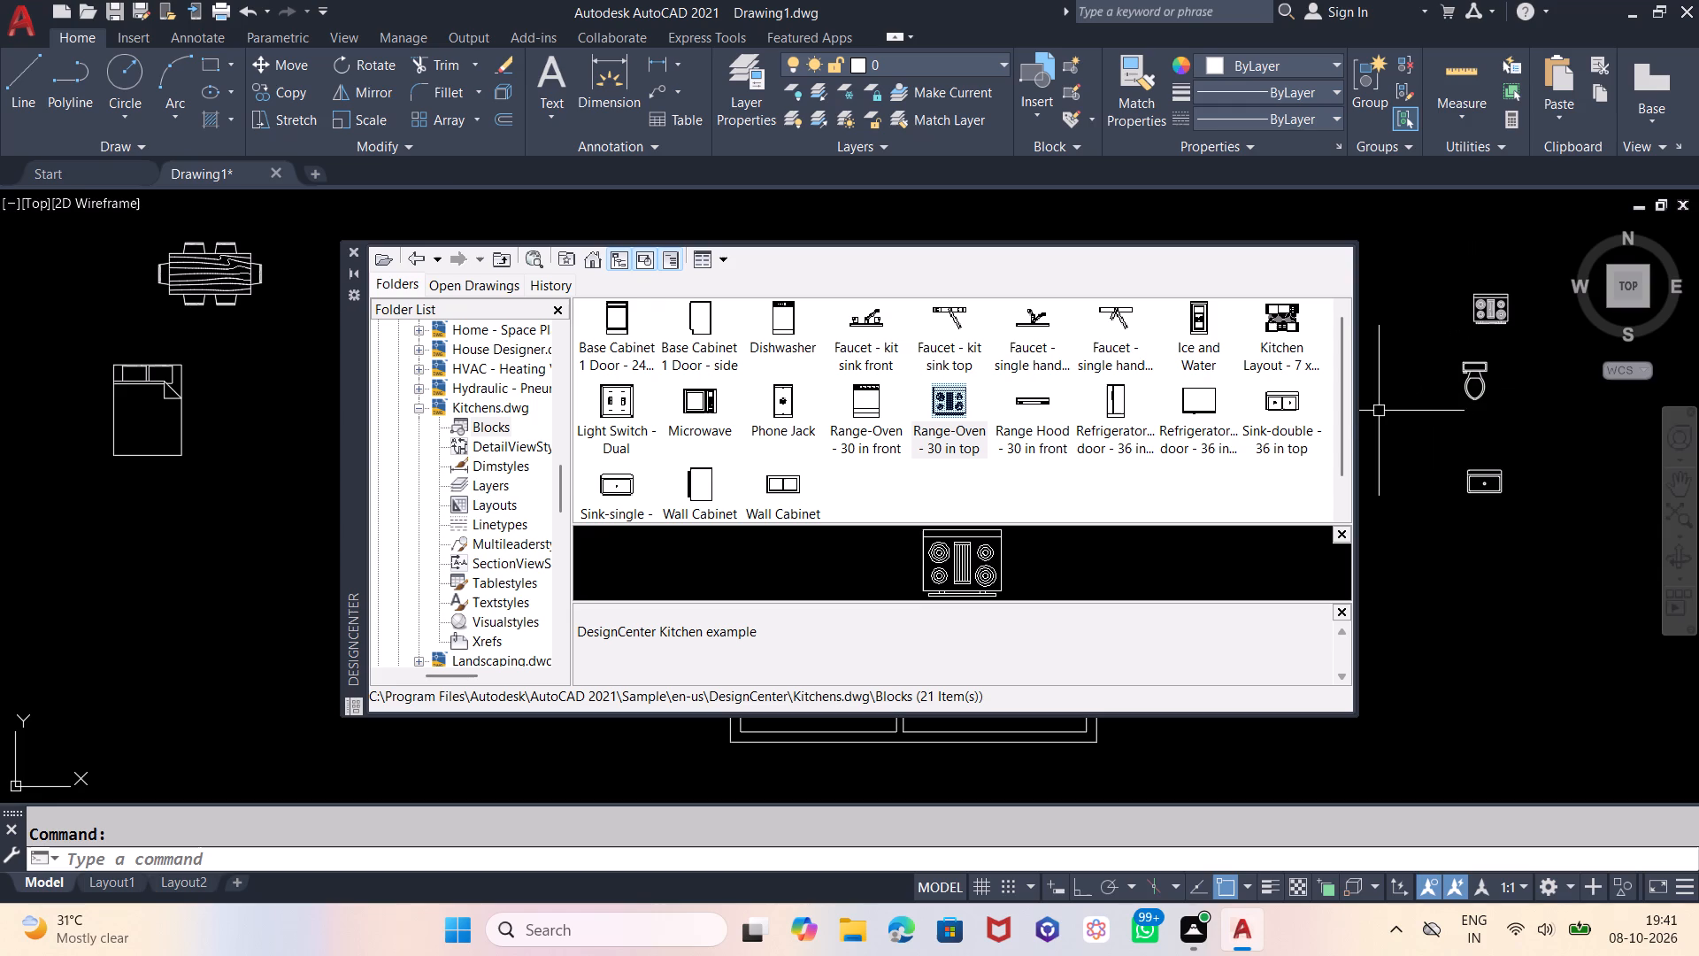
Look through the blocks in the DesignCenter sample Landscaping.dwg and close DesignCenter.
{"action": "left_click", "coordinate": [425, 260]}
{"action": "left_click", "coordinate": [416, 259]}
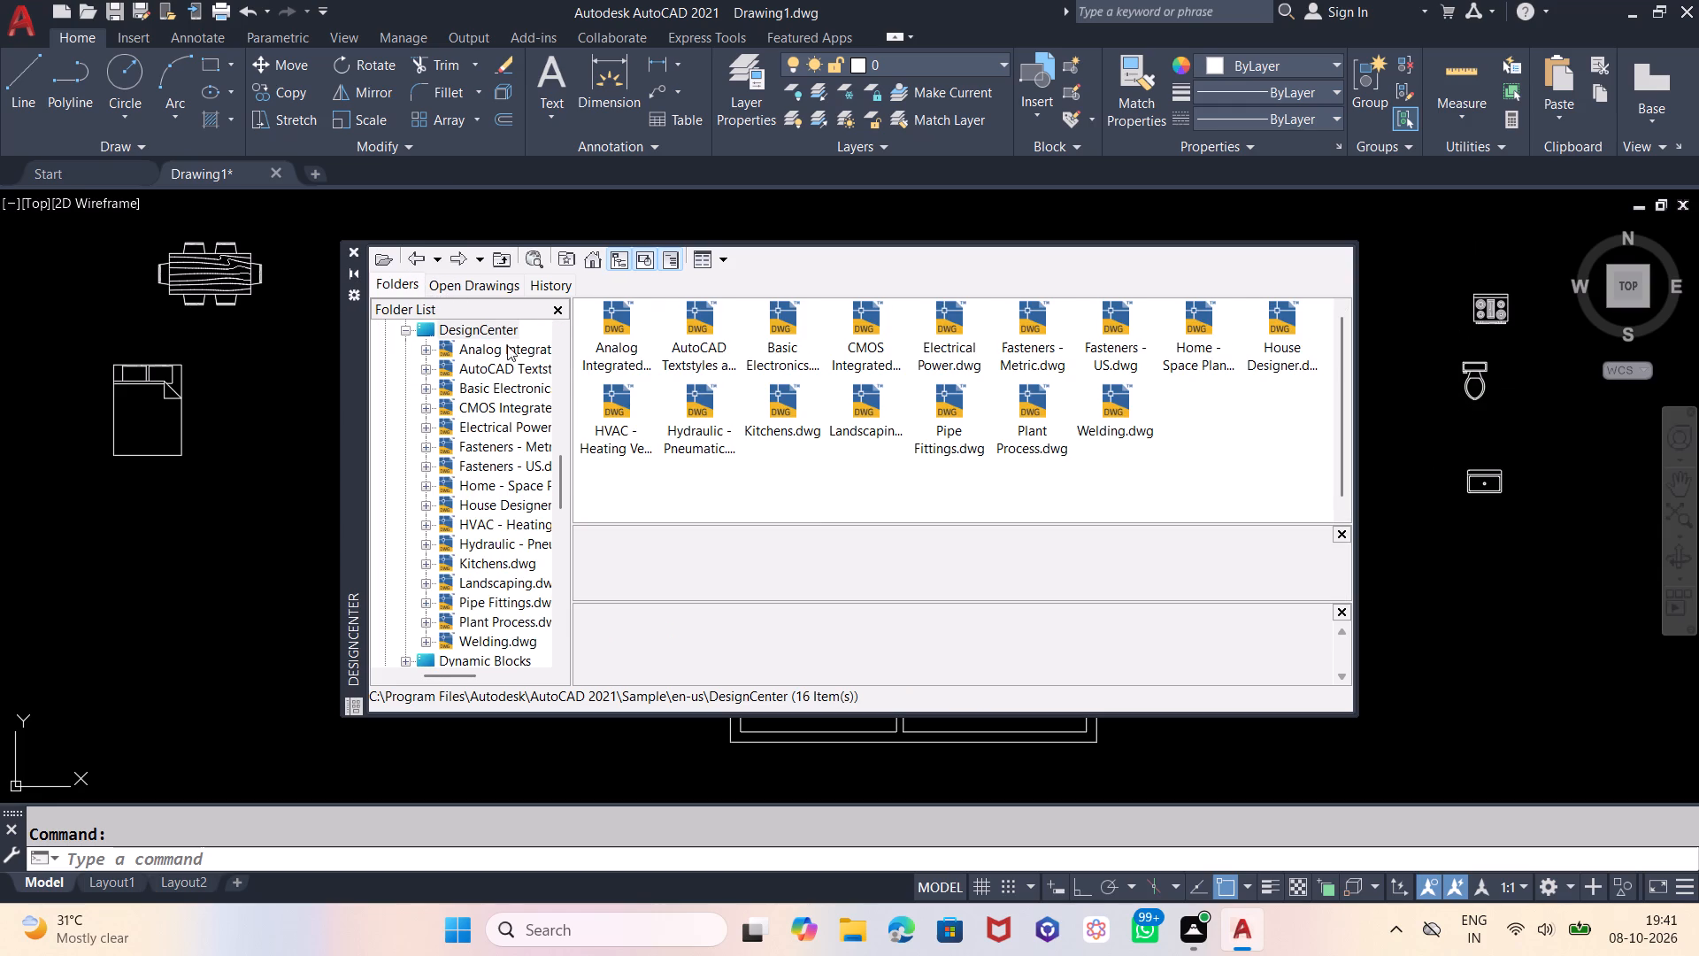
{"action": "double_click", "coordinate": [868, 399]}
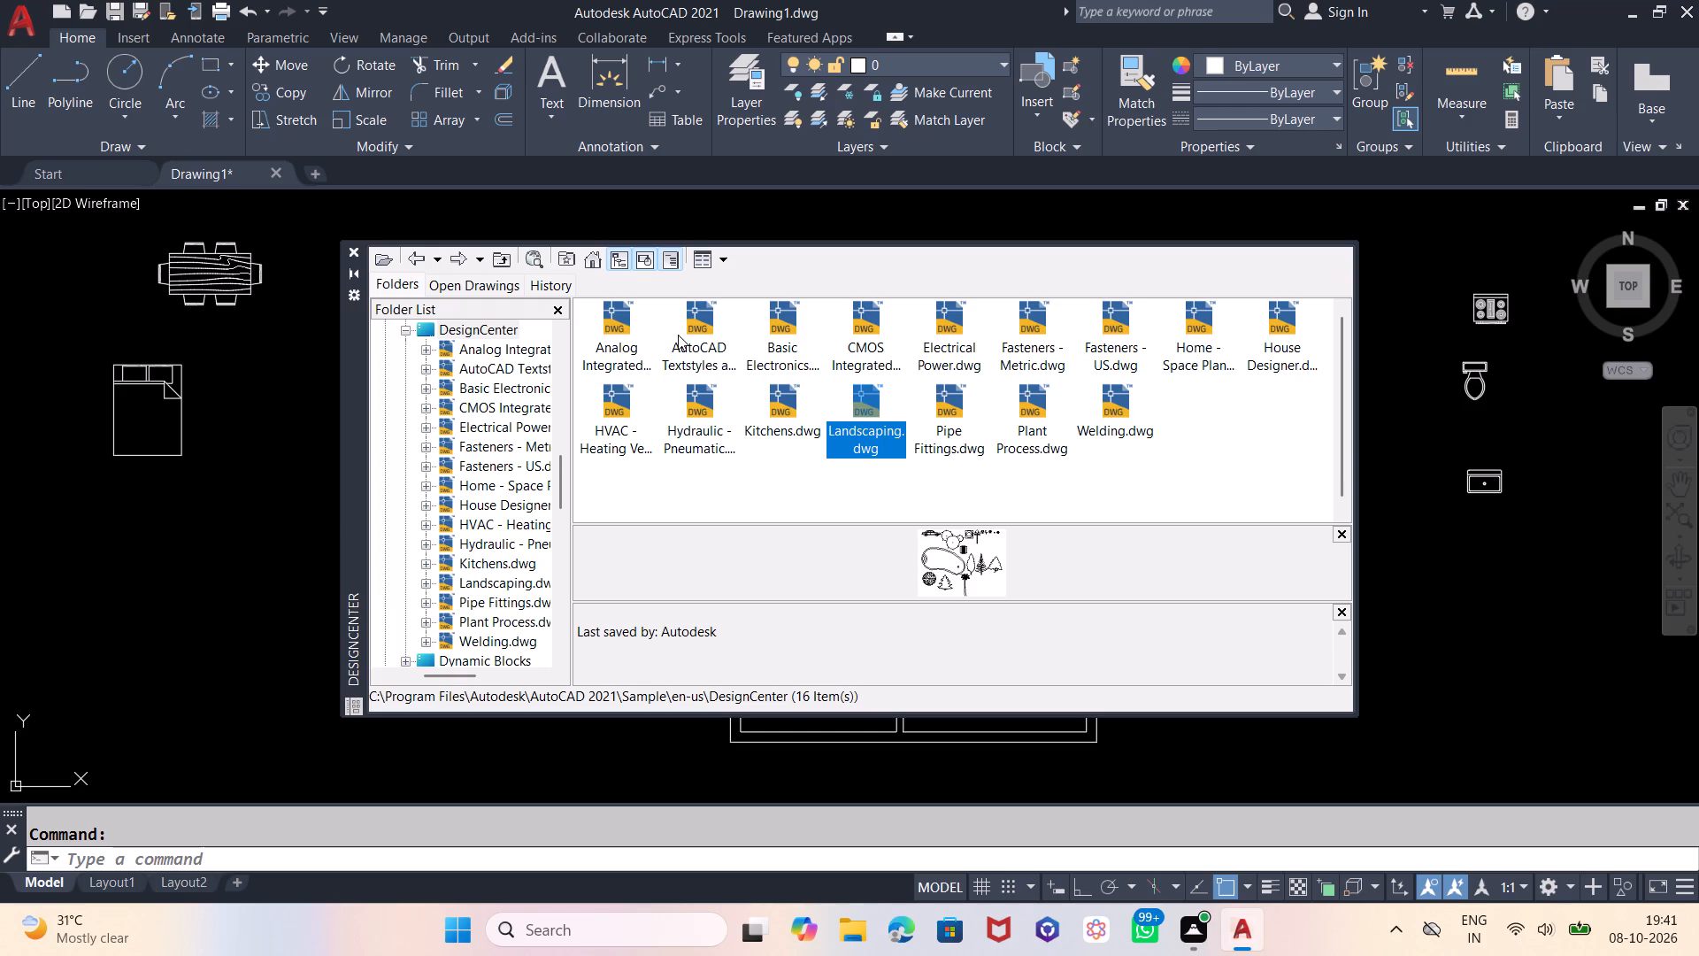
{"action": "left_click", "coordinate": [619, 315]}
{"action": "left_click", "coordinate": [619, 315]}
{"action": "double_click", "coordinate": [618, 315]}
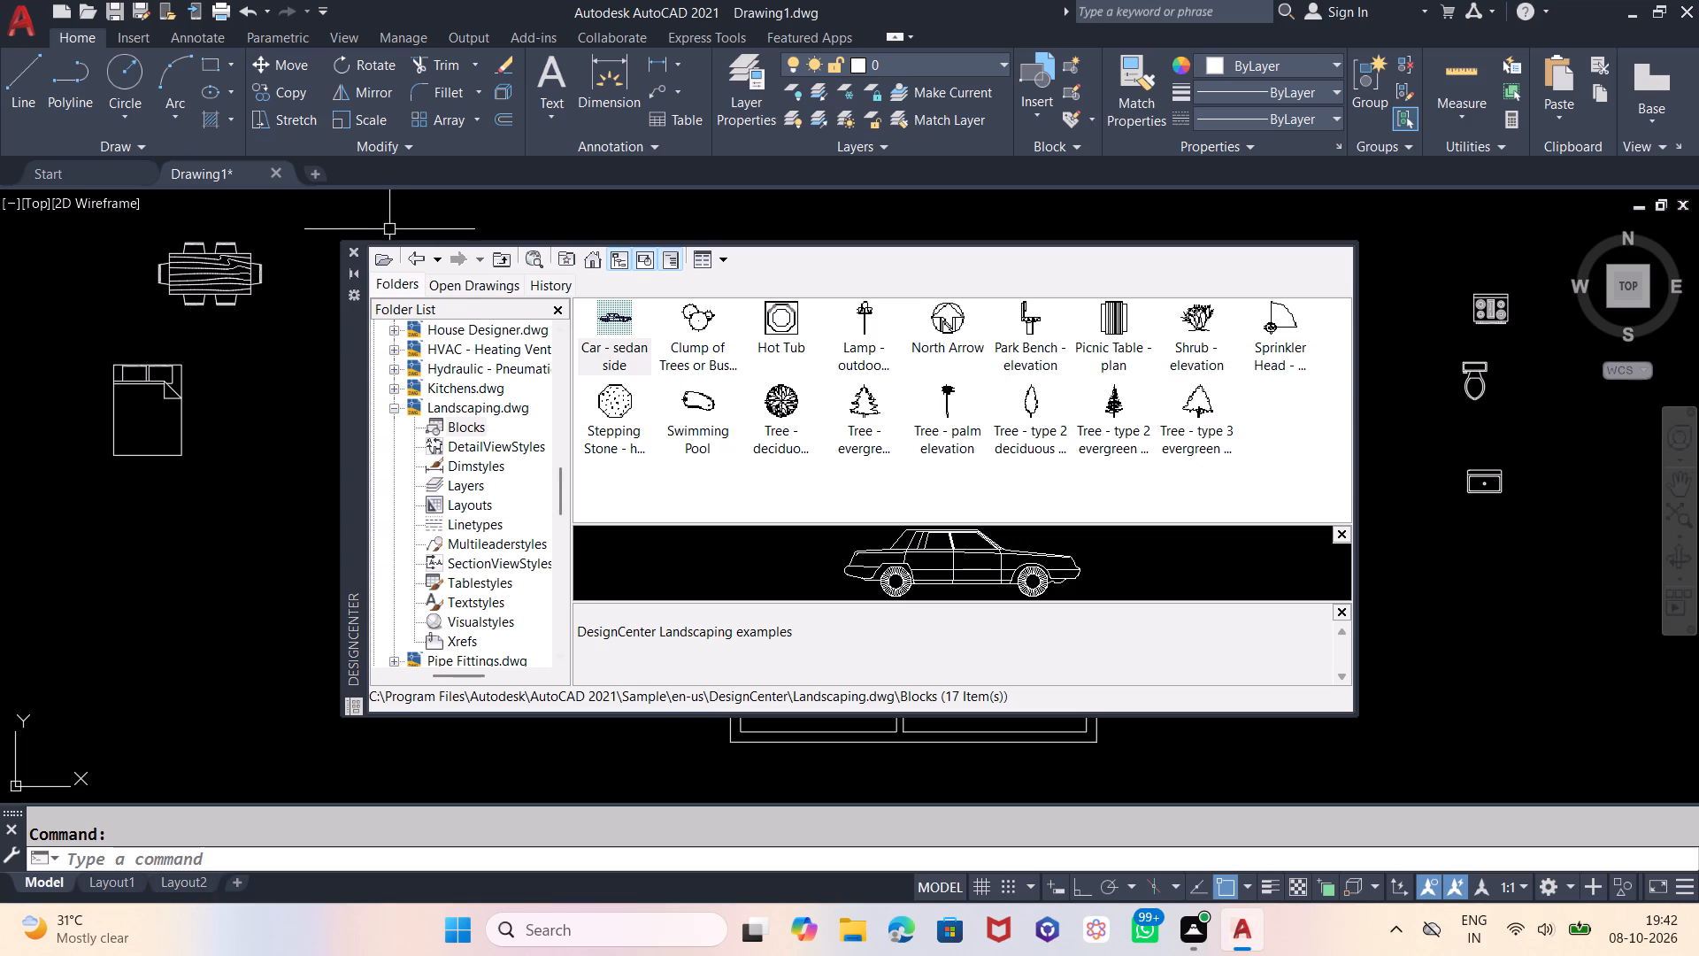
{"action": "left_click", "coordinate": [357, 250]}
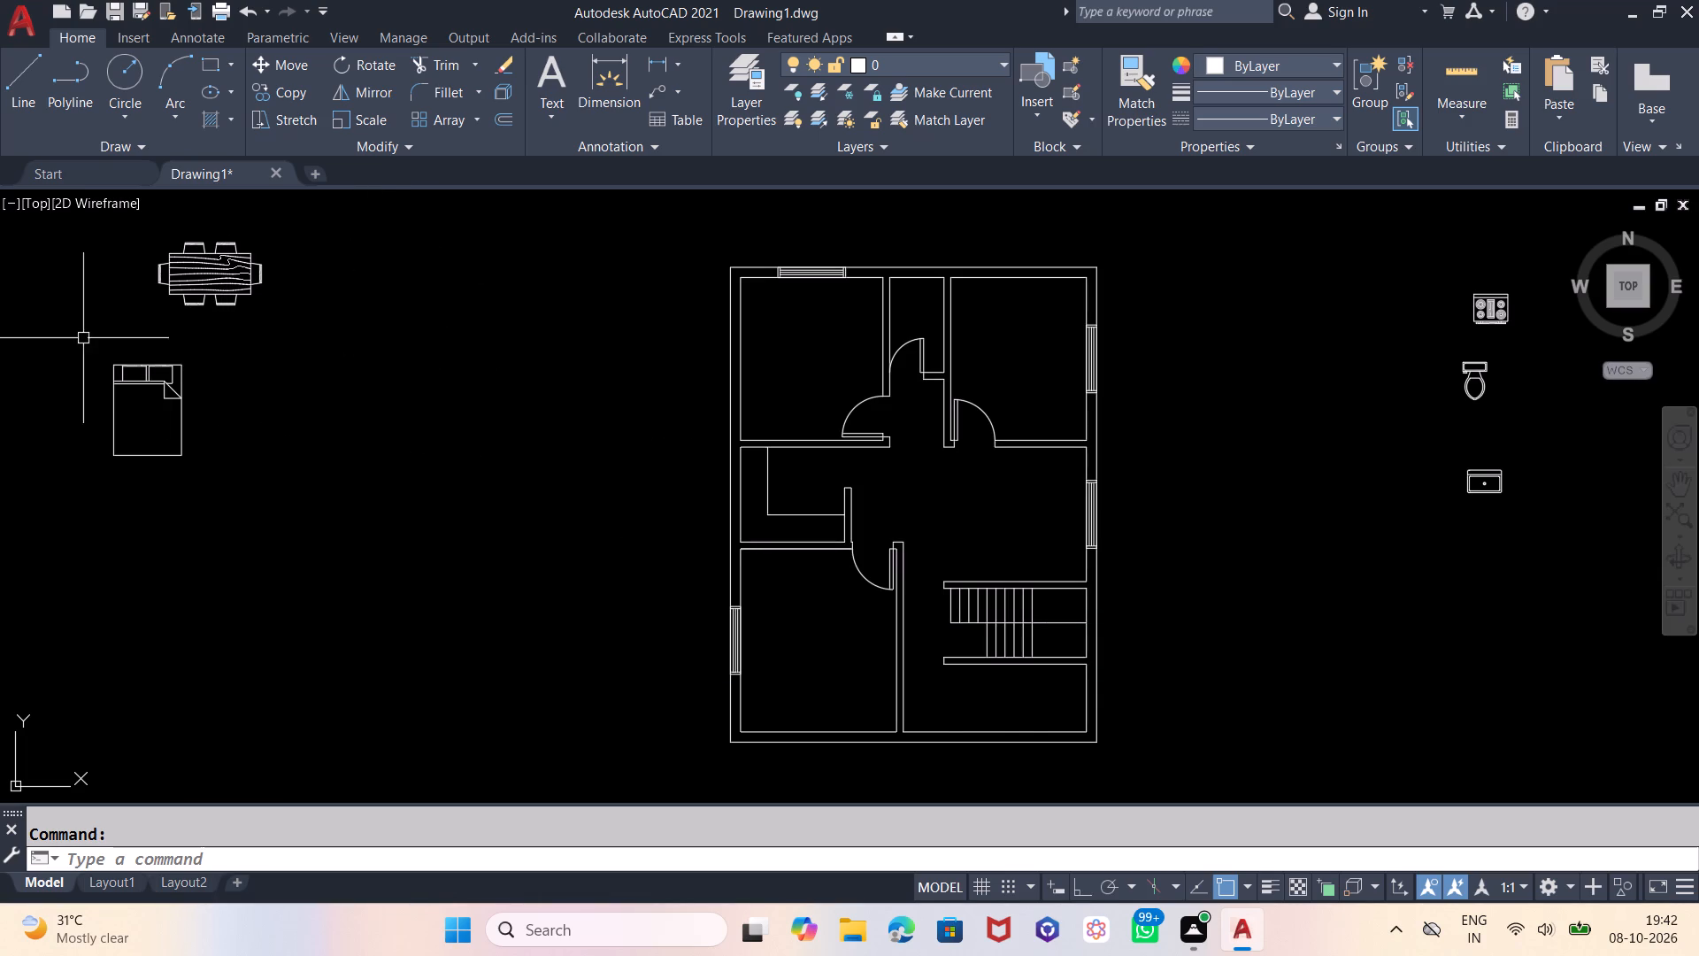
Copy the queen bed twice into the empty space between the original bed and the floor plan.
{"action": "left_click_drag", "start_coordinate": [75, 341], "coordinate": [100, 370]}
{"action": "left_click", "coordinate": [226, 483]}
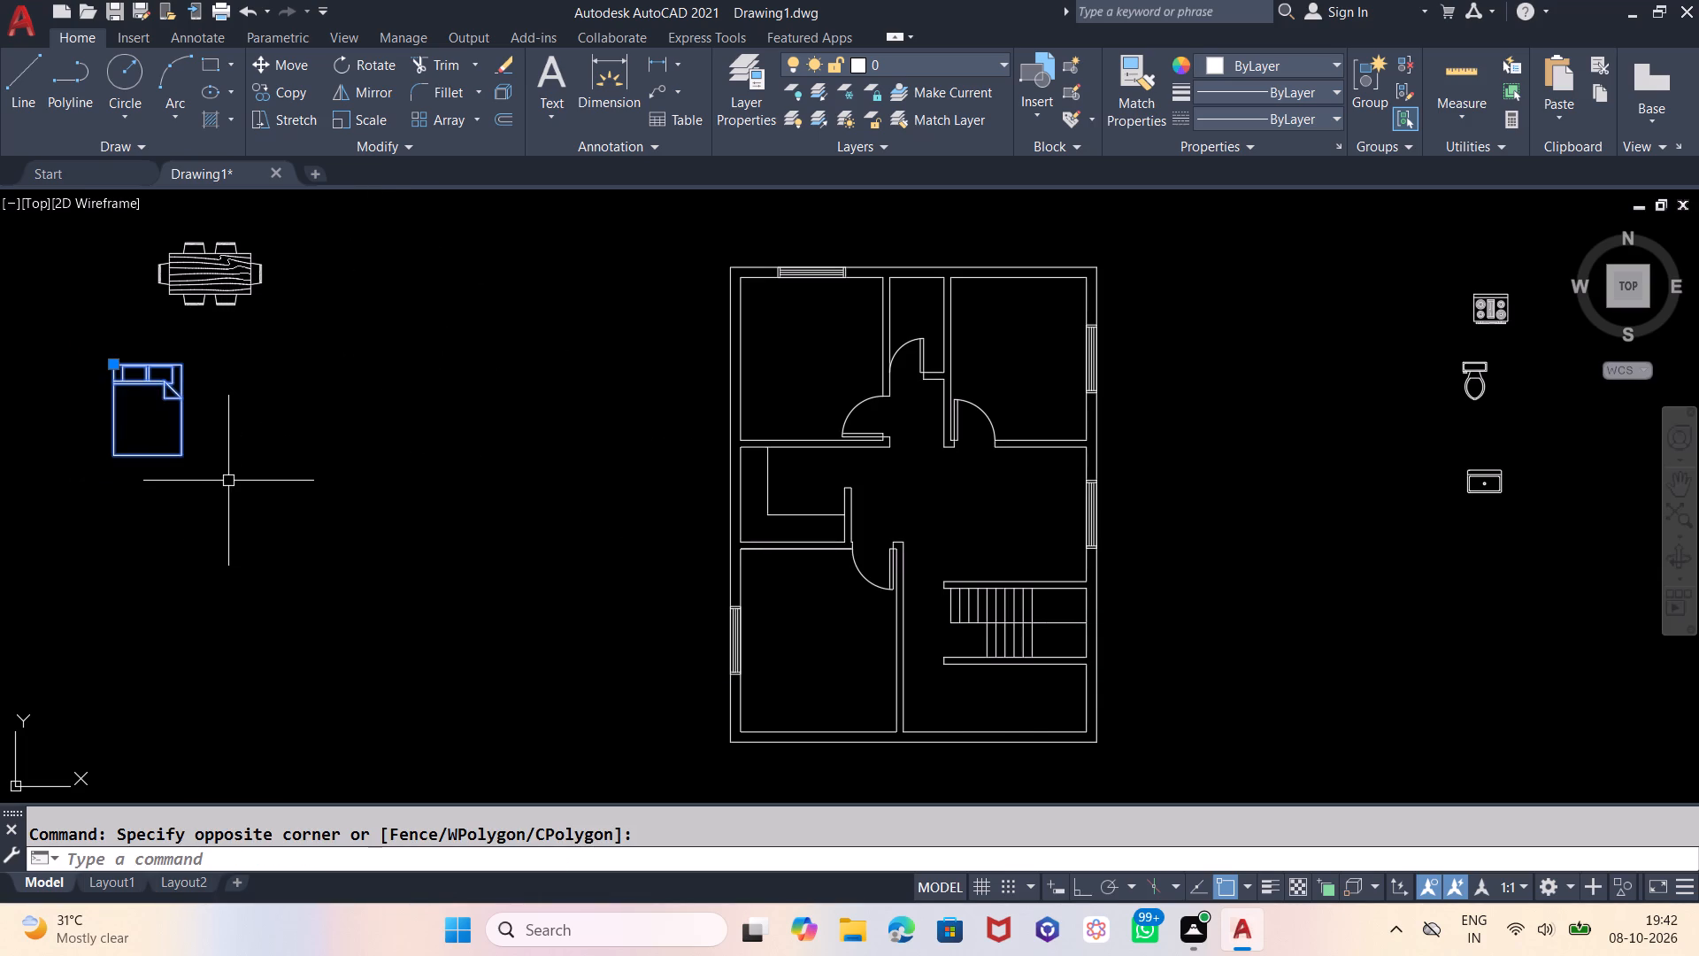
{"action": "type", "text": "cp"}
{"action": "key", "text": "Return"}
{"action": "left_click", "coordinate": [214, 481]}
{"action": "left_click", "coordinate": [336, 593]}
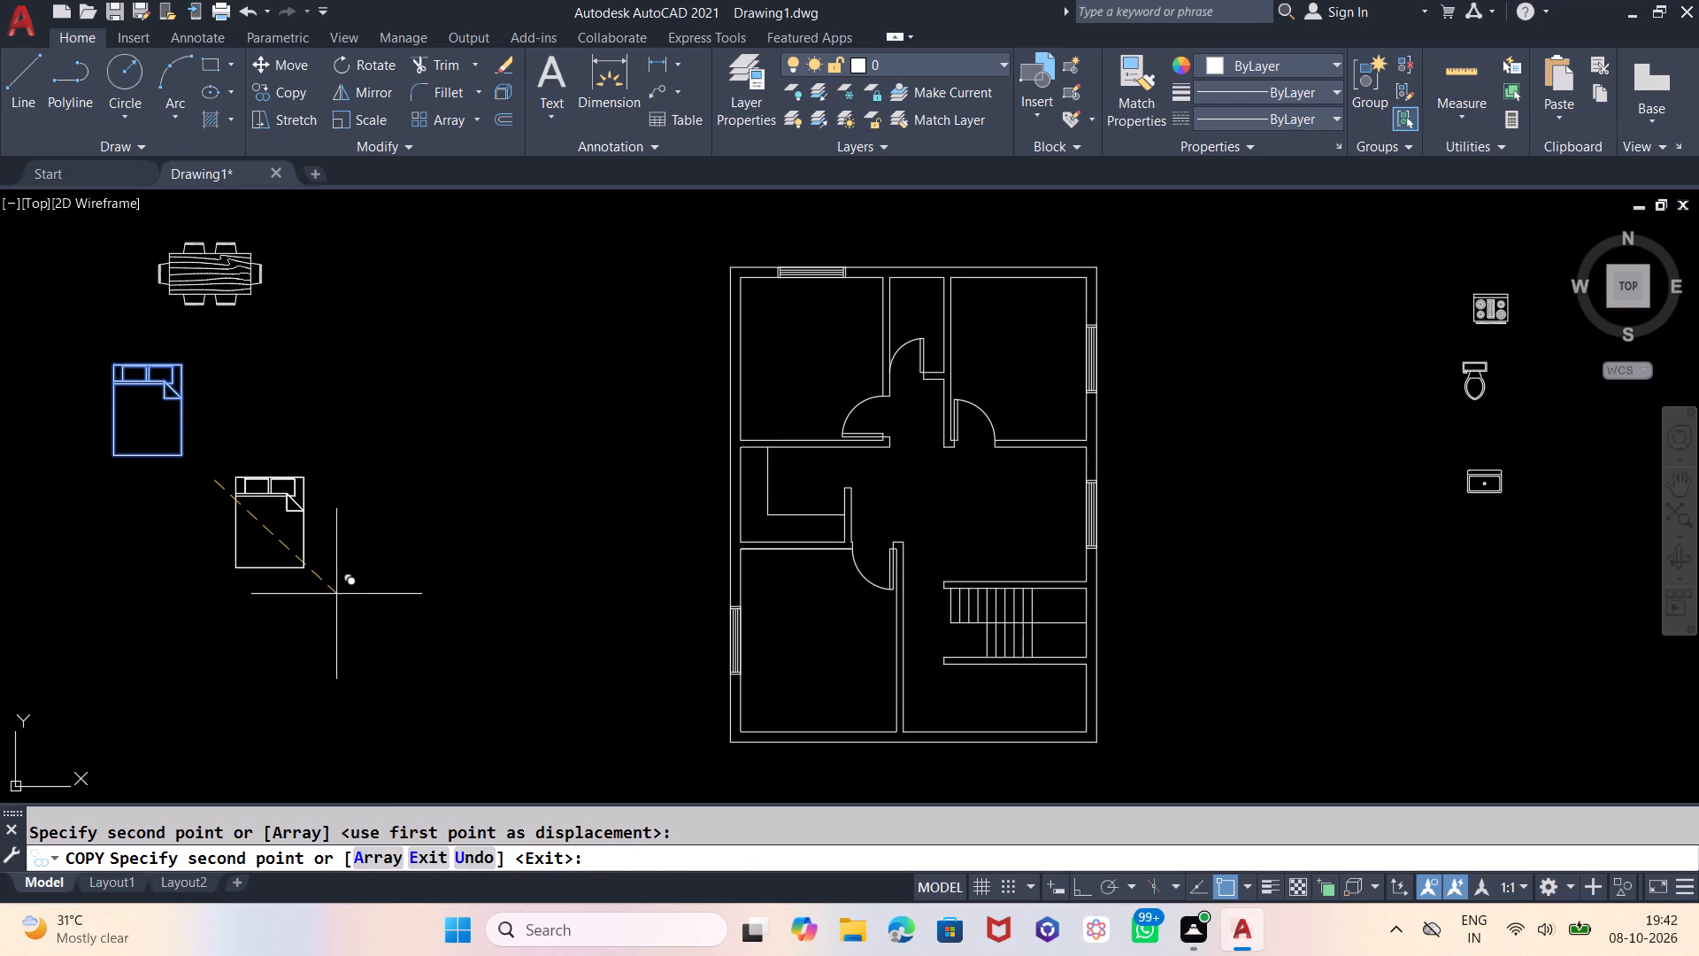
{"action": "left_click", "coordinate": [473, 549]}
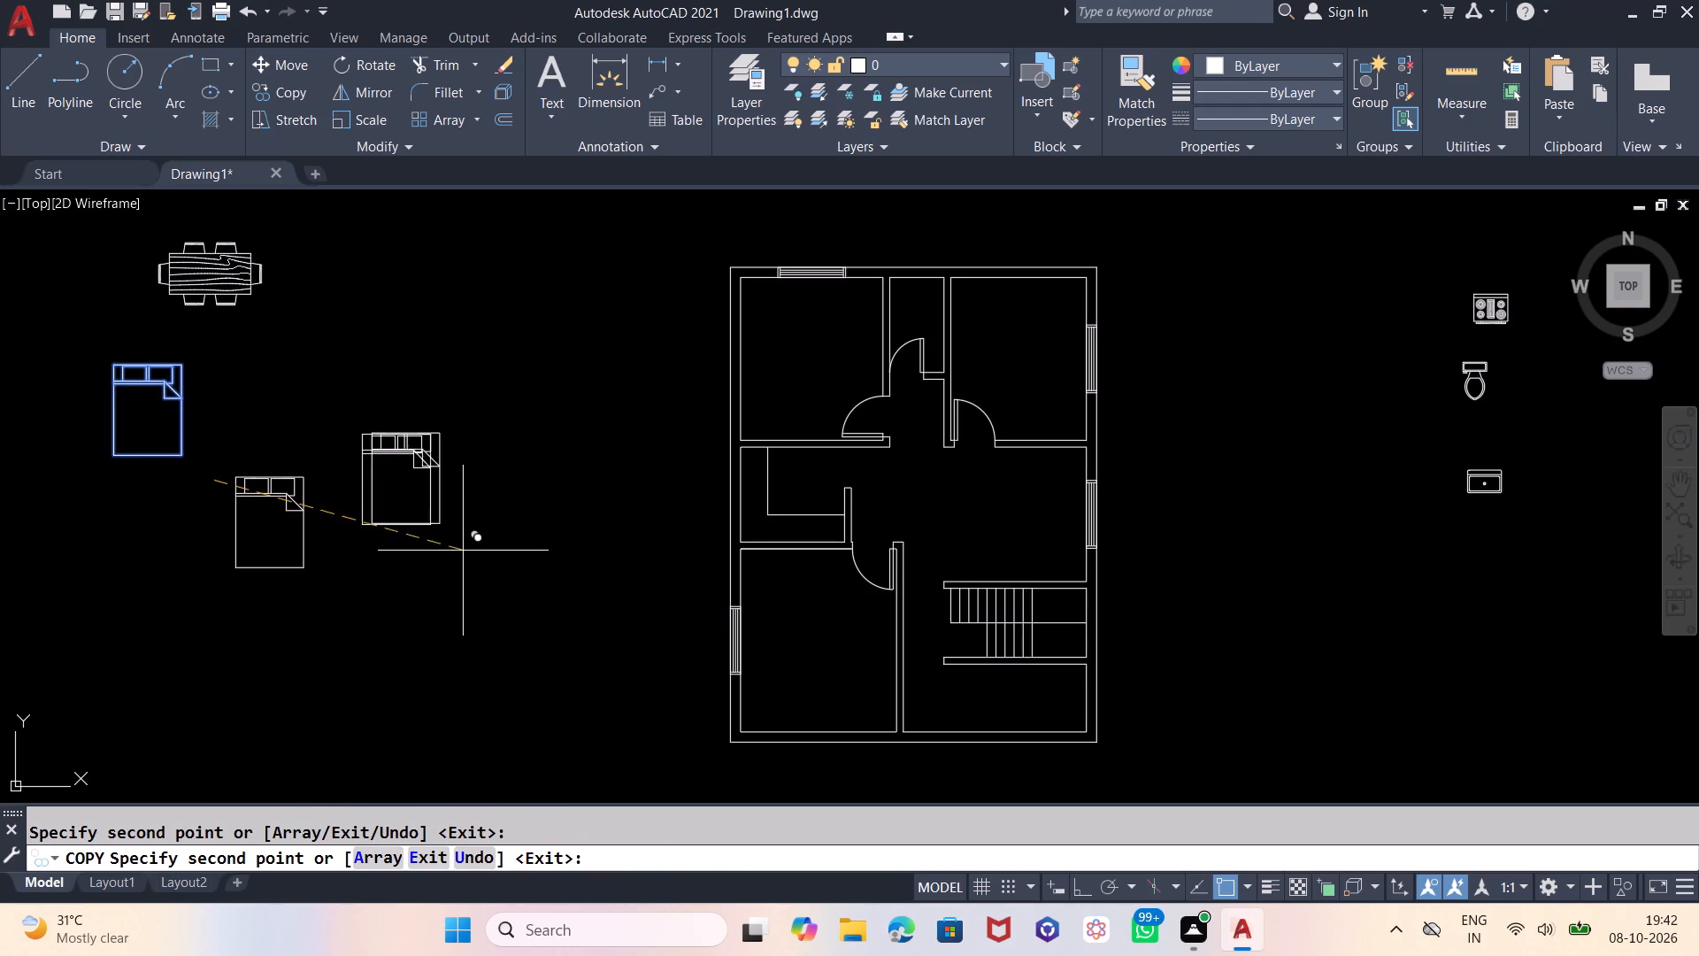
{"action": "key", "text": "Escape"}
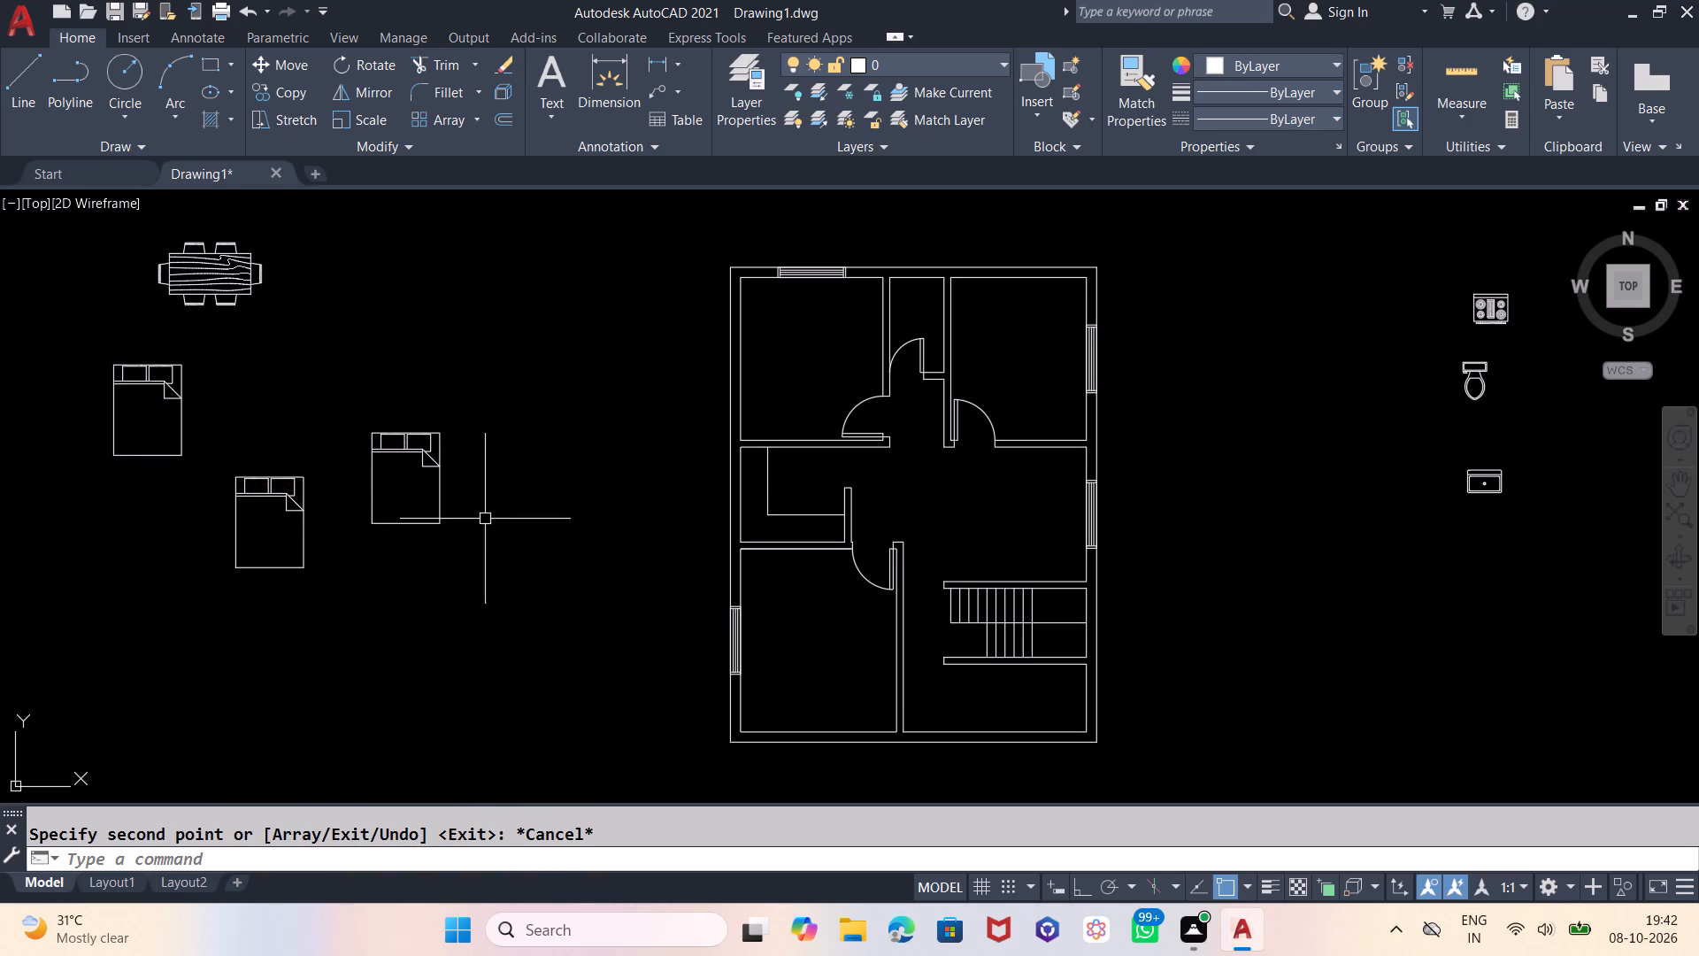
Move the bed copy nearest the plan into the northwest room, with its headboard centred below the north wall window.
{"action": "left_click", "coordinate": [460, 414]}
{"action": "left_click", "coordinate": [423, 448]}
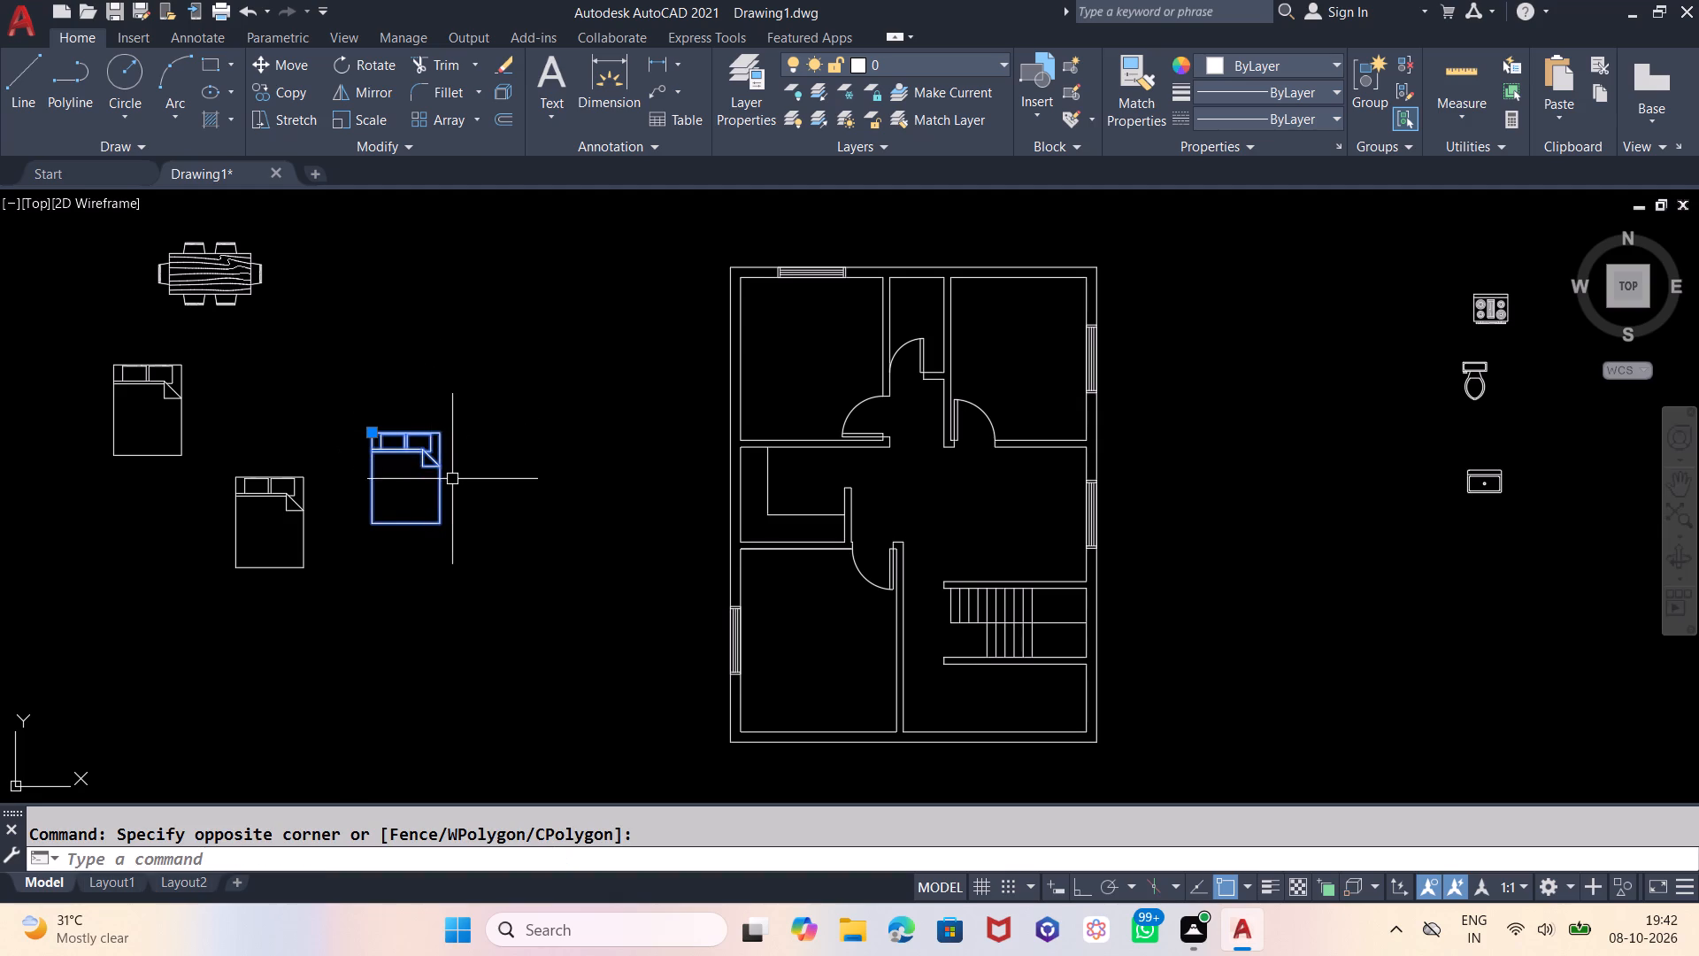
{"action": "key", "text": "m"}
{"action": "key", "text": "Return"}
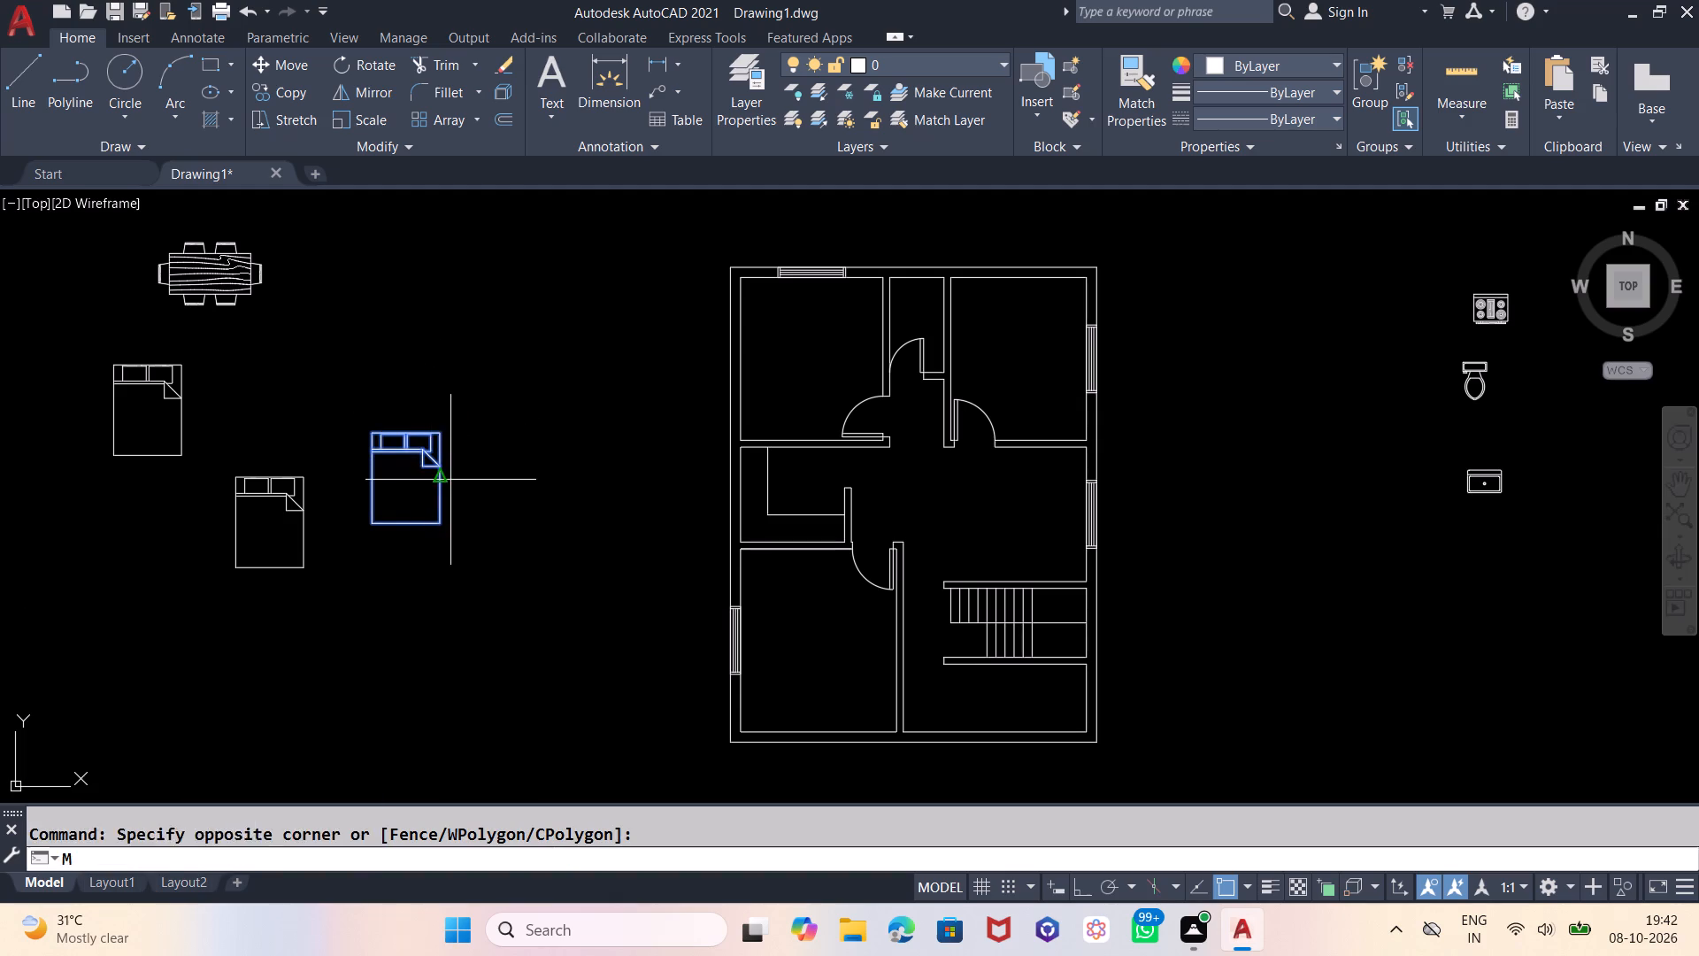
{"action": "left_click", "coordinate": [403, 519]}
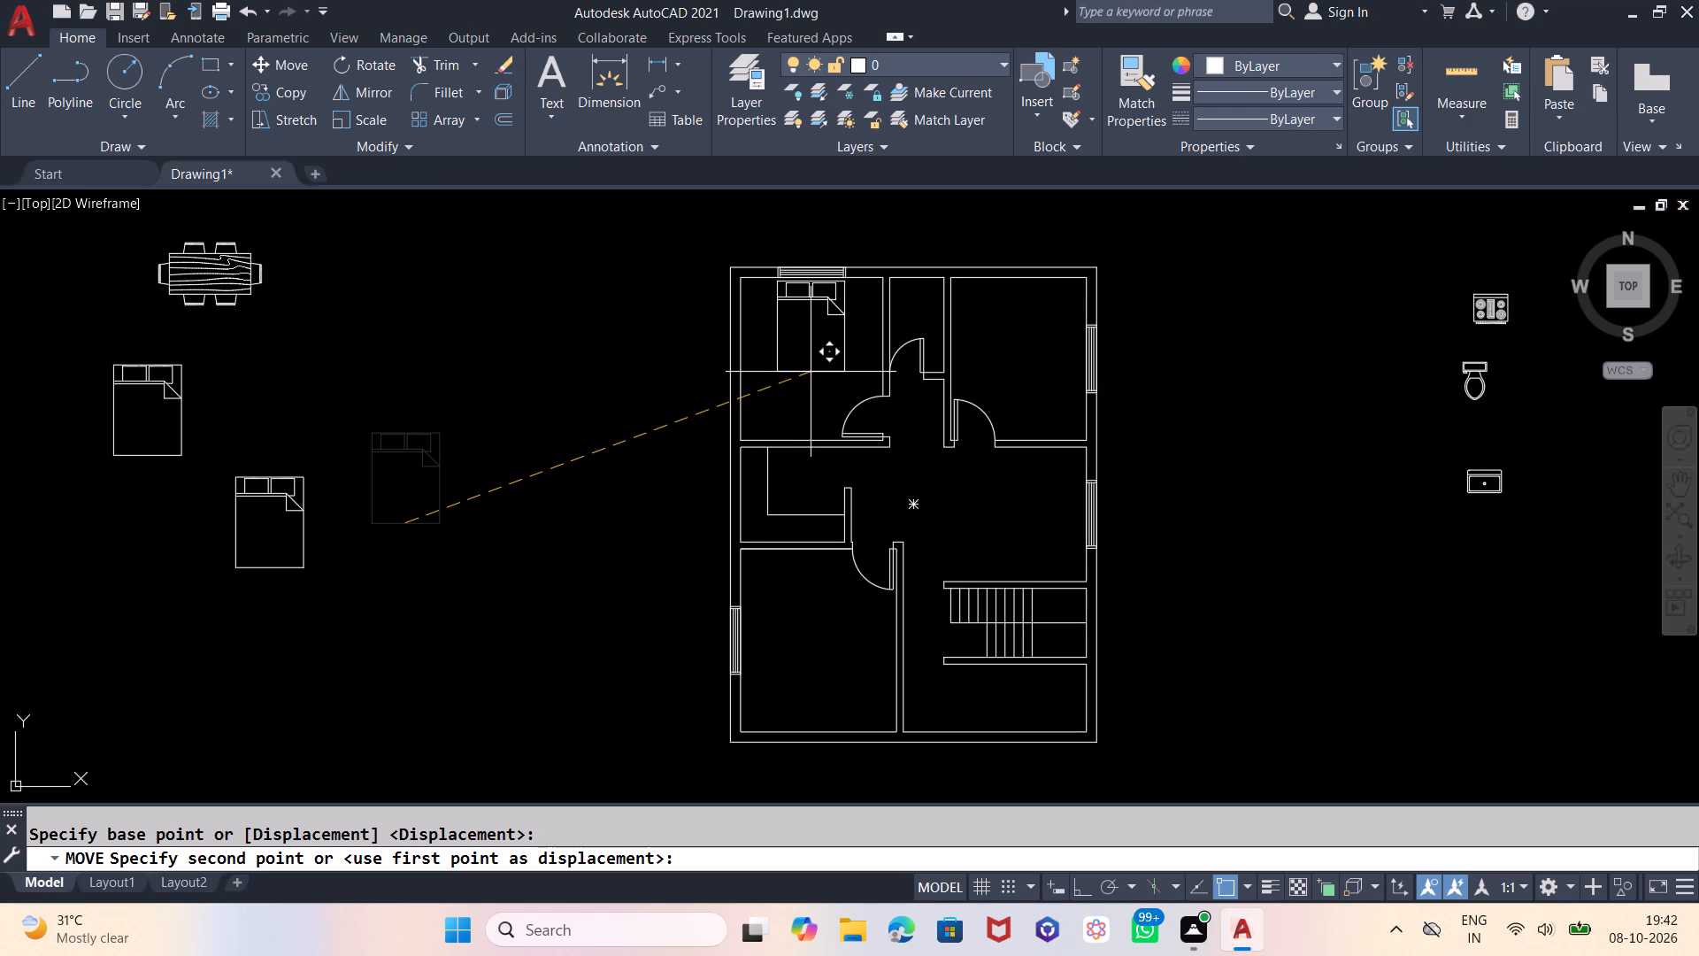
{"action": "left_click", "coordinate": [811, 372]}
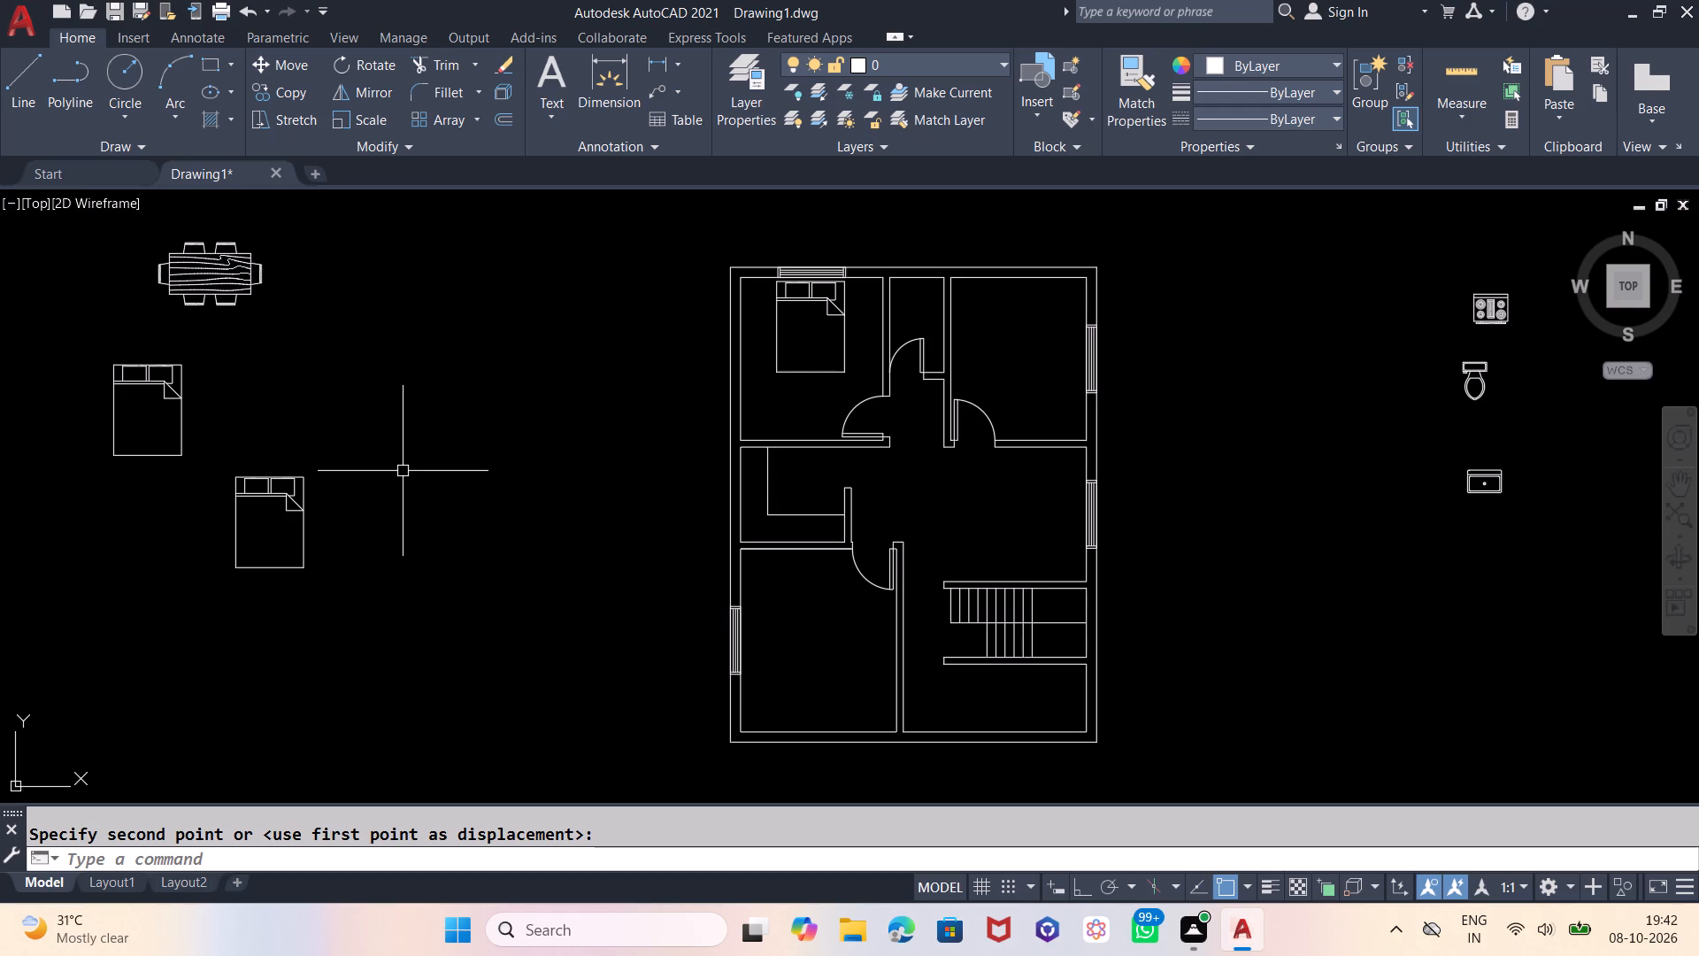
Rotate the remaining bed copy 90° with Ortho on, so its headboard faces west.
{"action": "left_click_drag", "start_coordinate": [341, 451], "coordinate": [326, 459]}
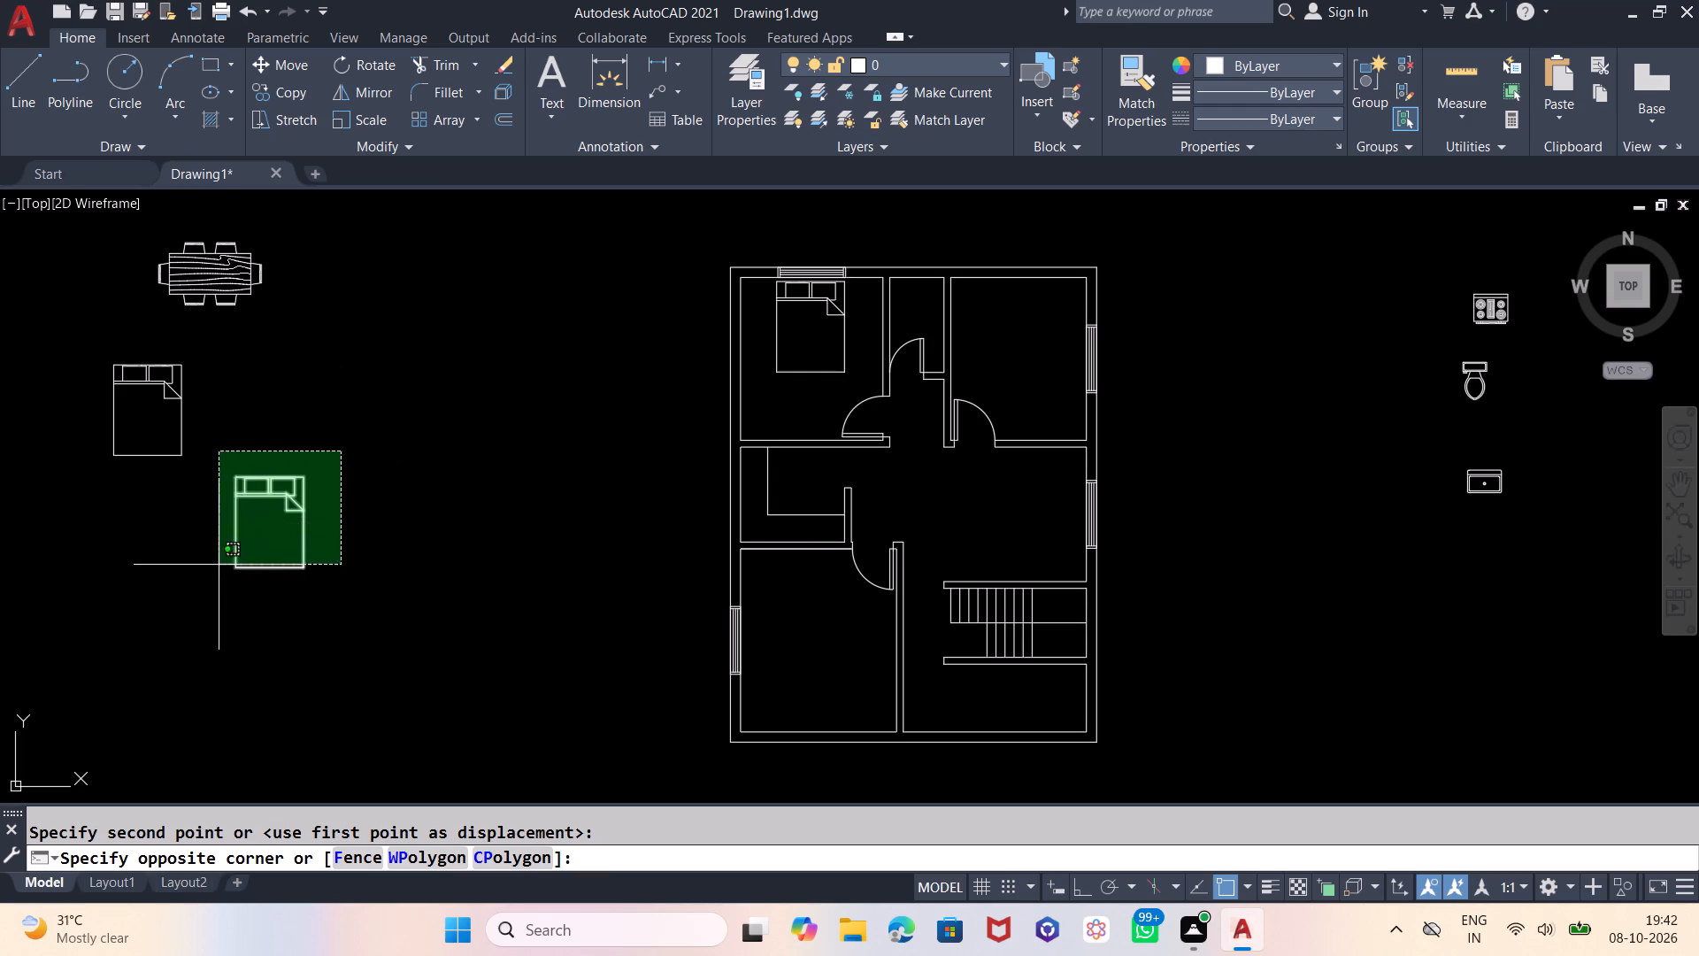
{"action": "left_click", "coordinate": [213, 574]}
{"action": "key", "text": "r"}
{"action": "key", "text": "o"}
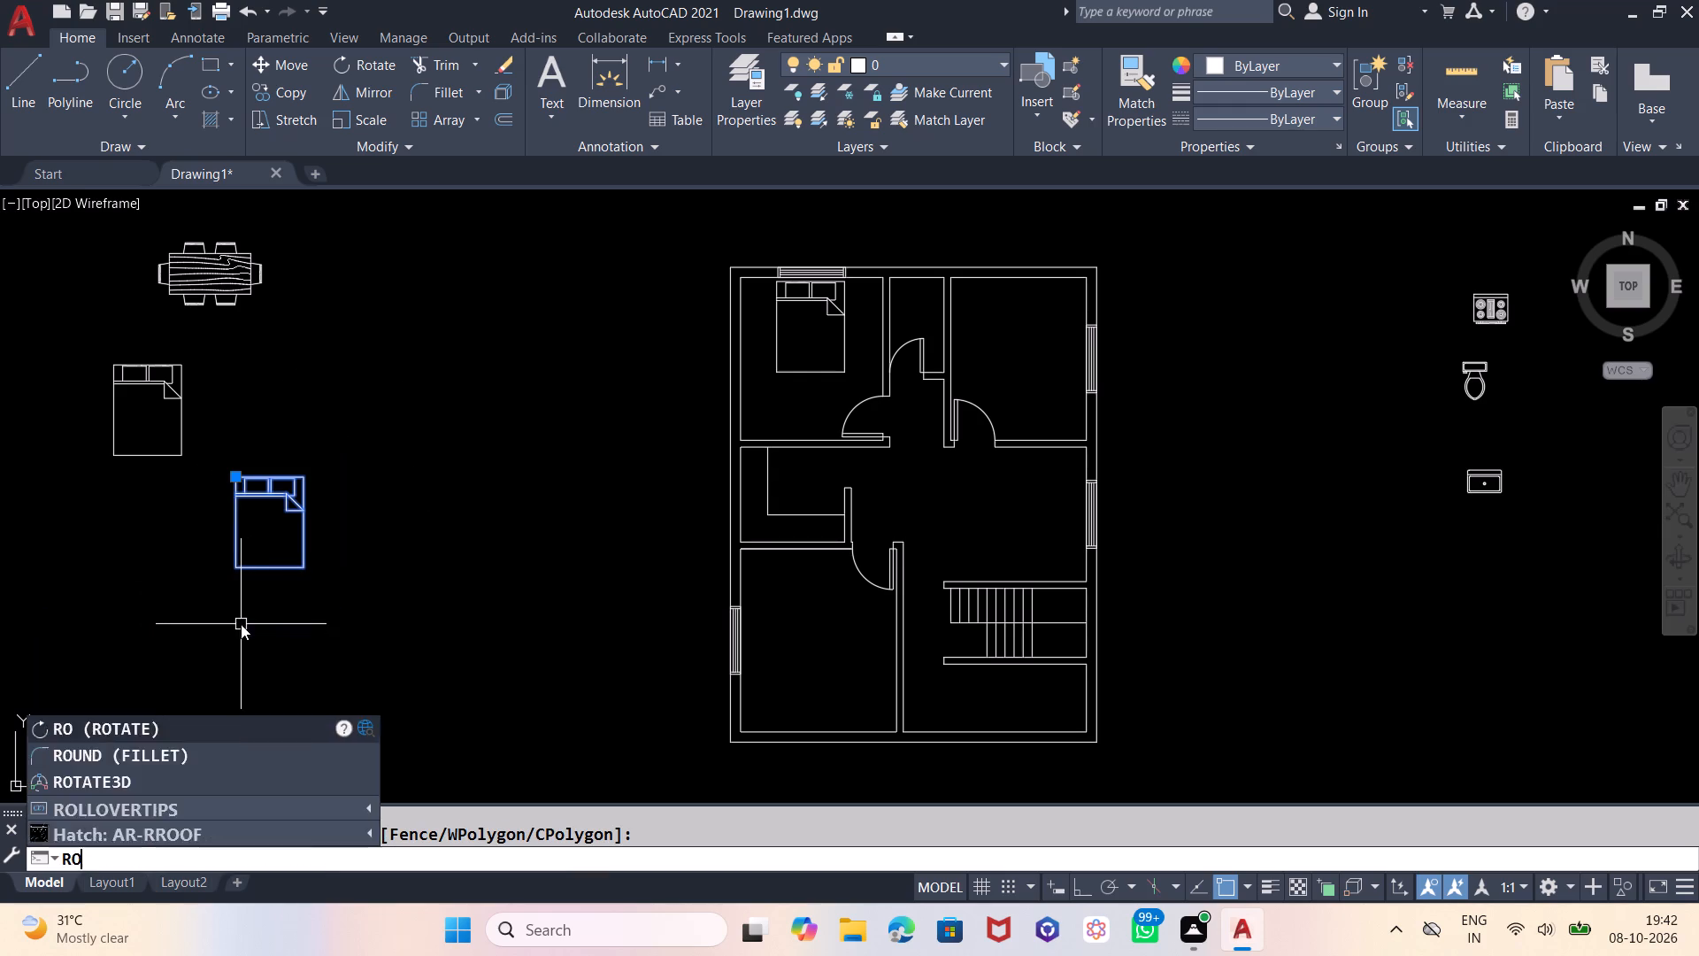
{"action": "key", "text": "Return"}
{"action": "left_click", "coordinate": [234, 620]}
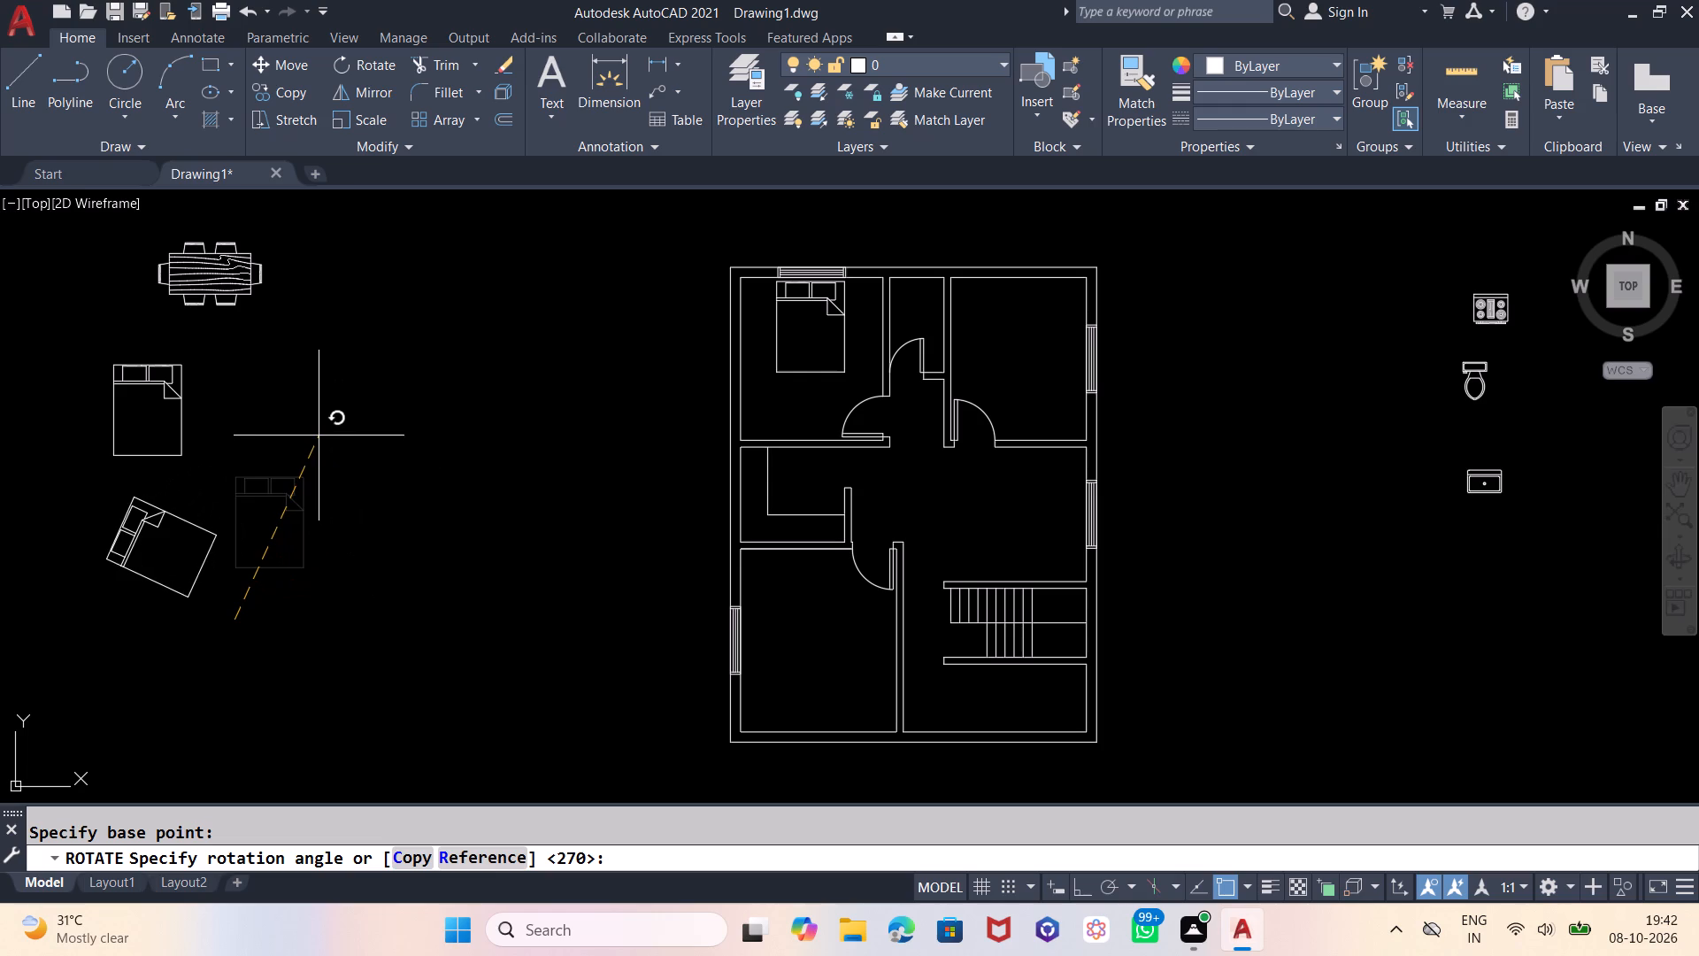
{"action": "key", "text": "F8"}
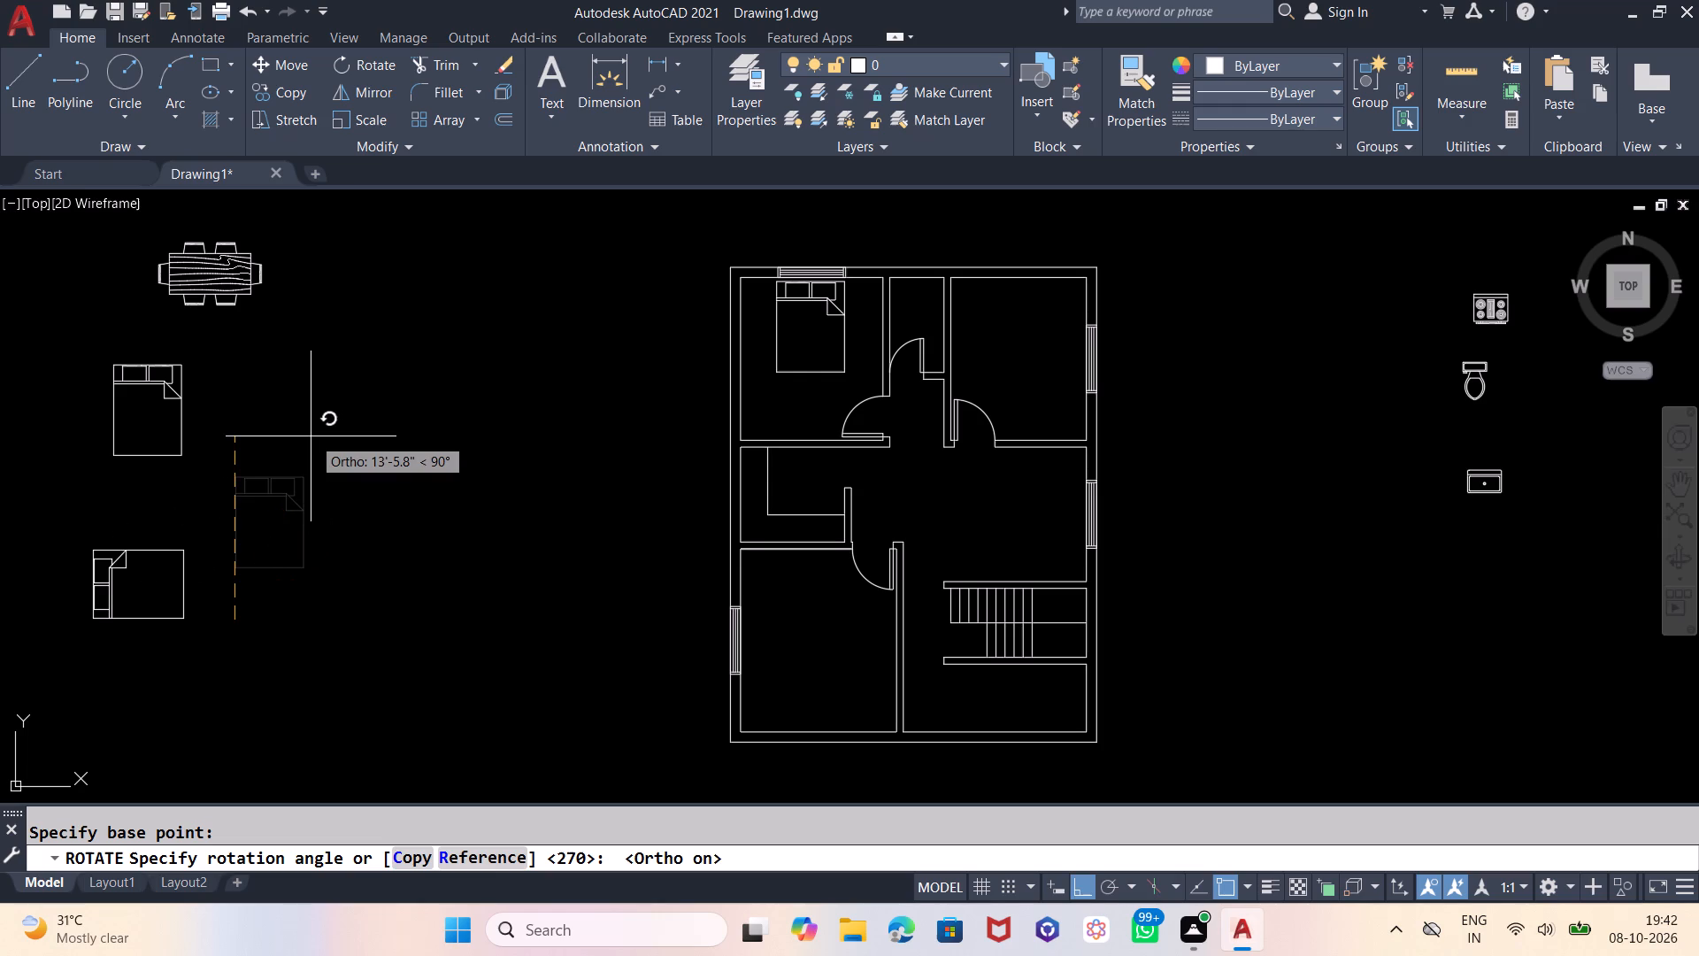
{"action": "left_click", "coordinate": [311, 436]}
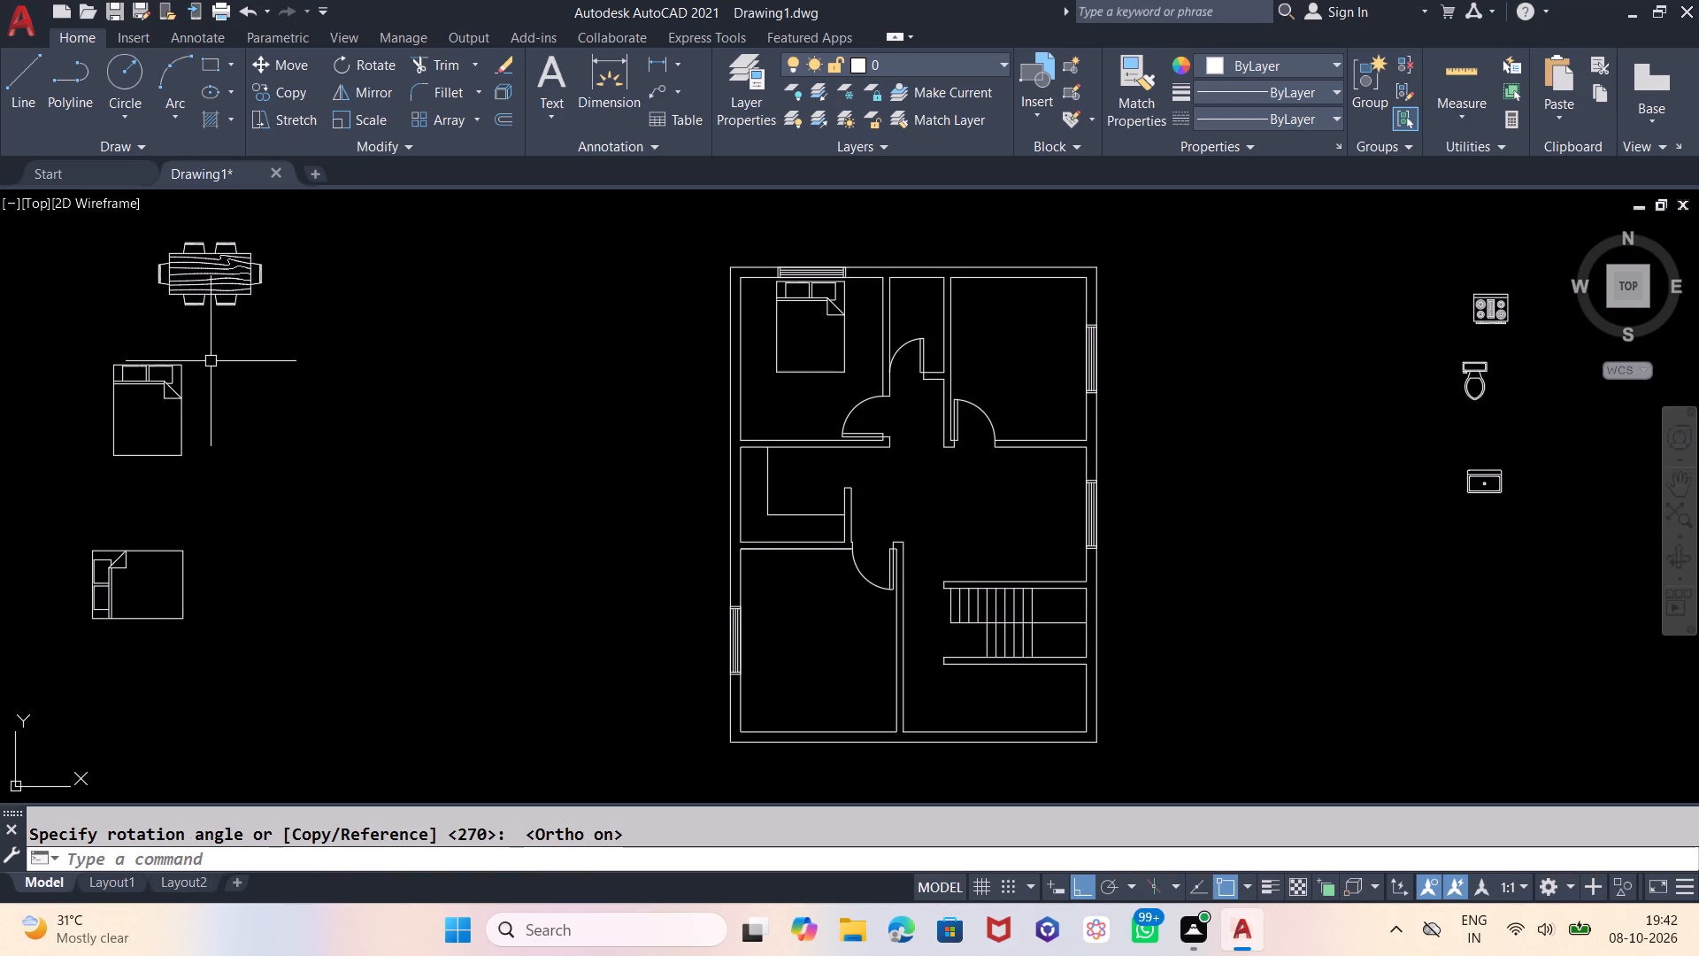
Rotate the original bed below the dining set by 270°, so its headboard faces east.
{"action": "left_click_drag", "start_coordinate": [211, 361], "coordinate": [193, 362]}
{"action": "left_click", "coordinate": [146, 413]}
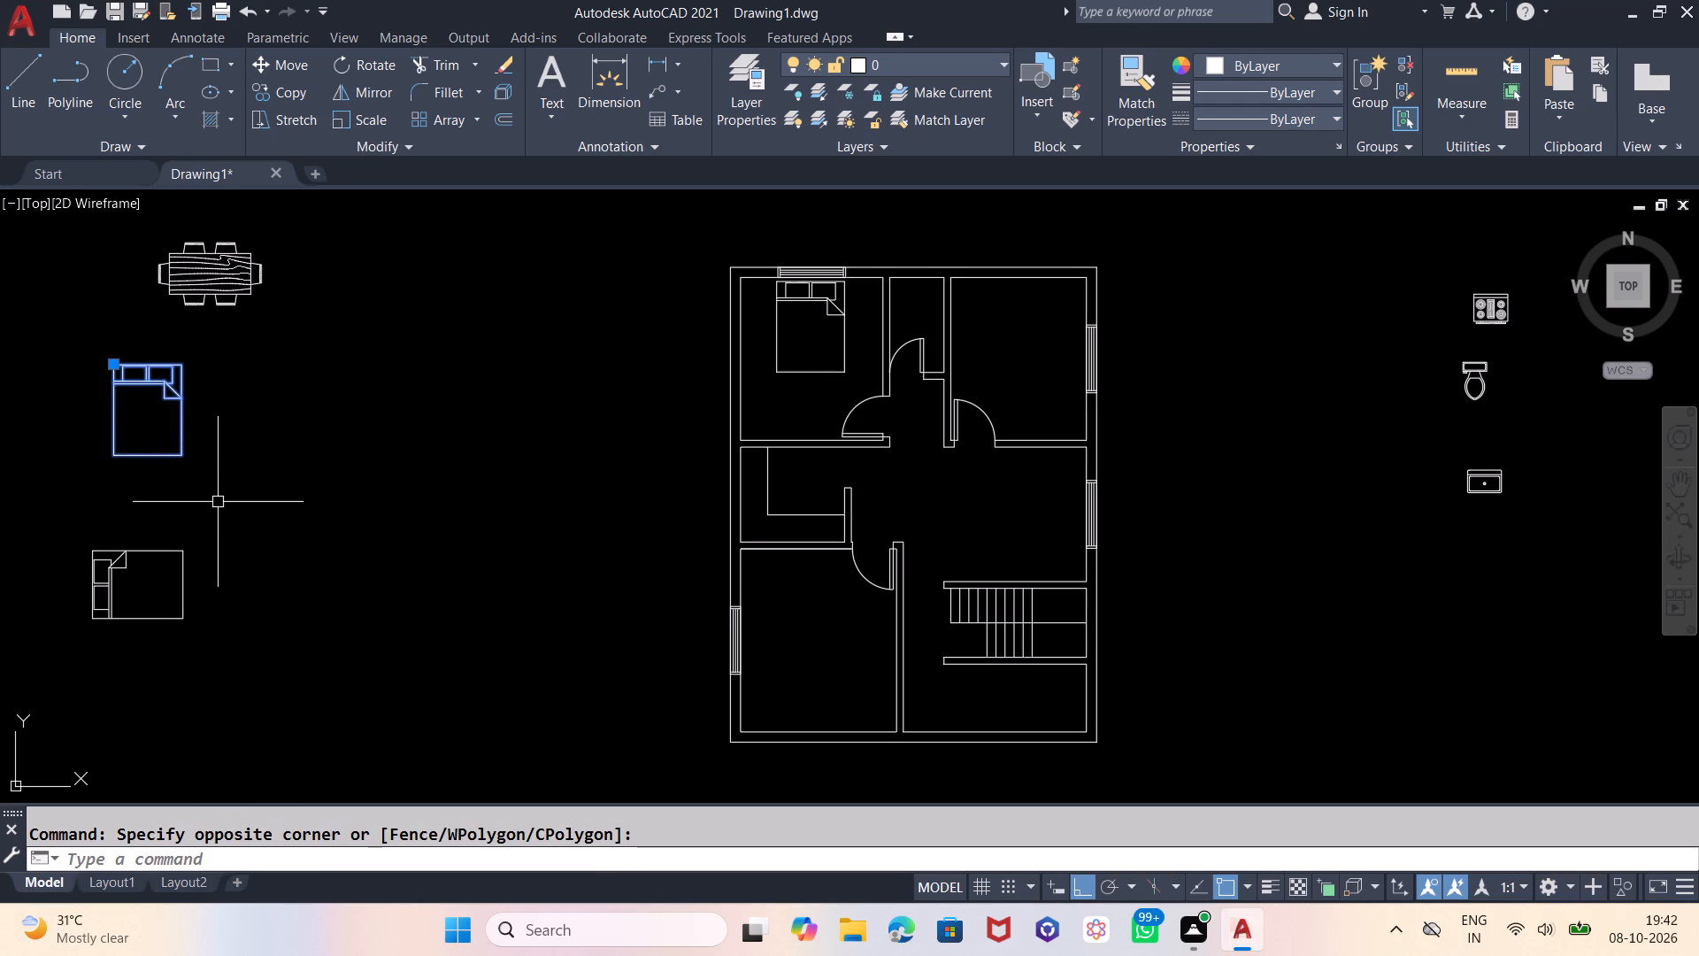
{"action": "type", "text": "ro"}
{"action": "key", "text": "Return"}
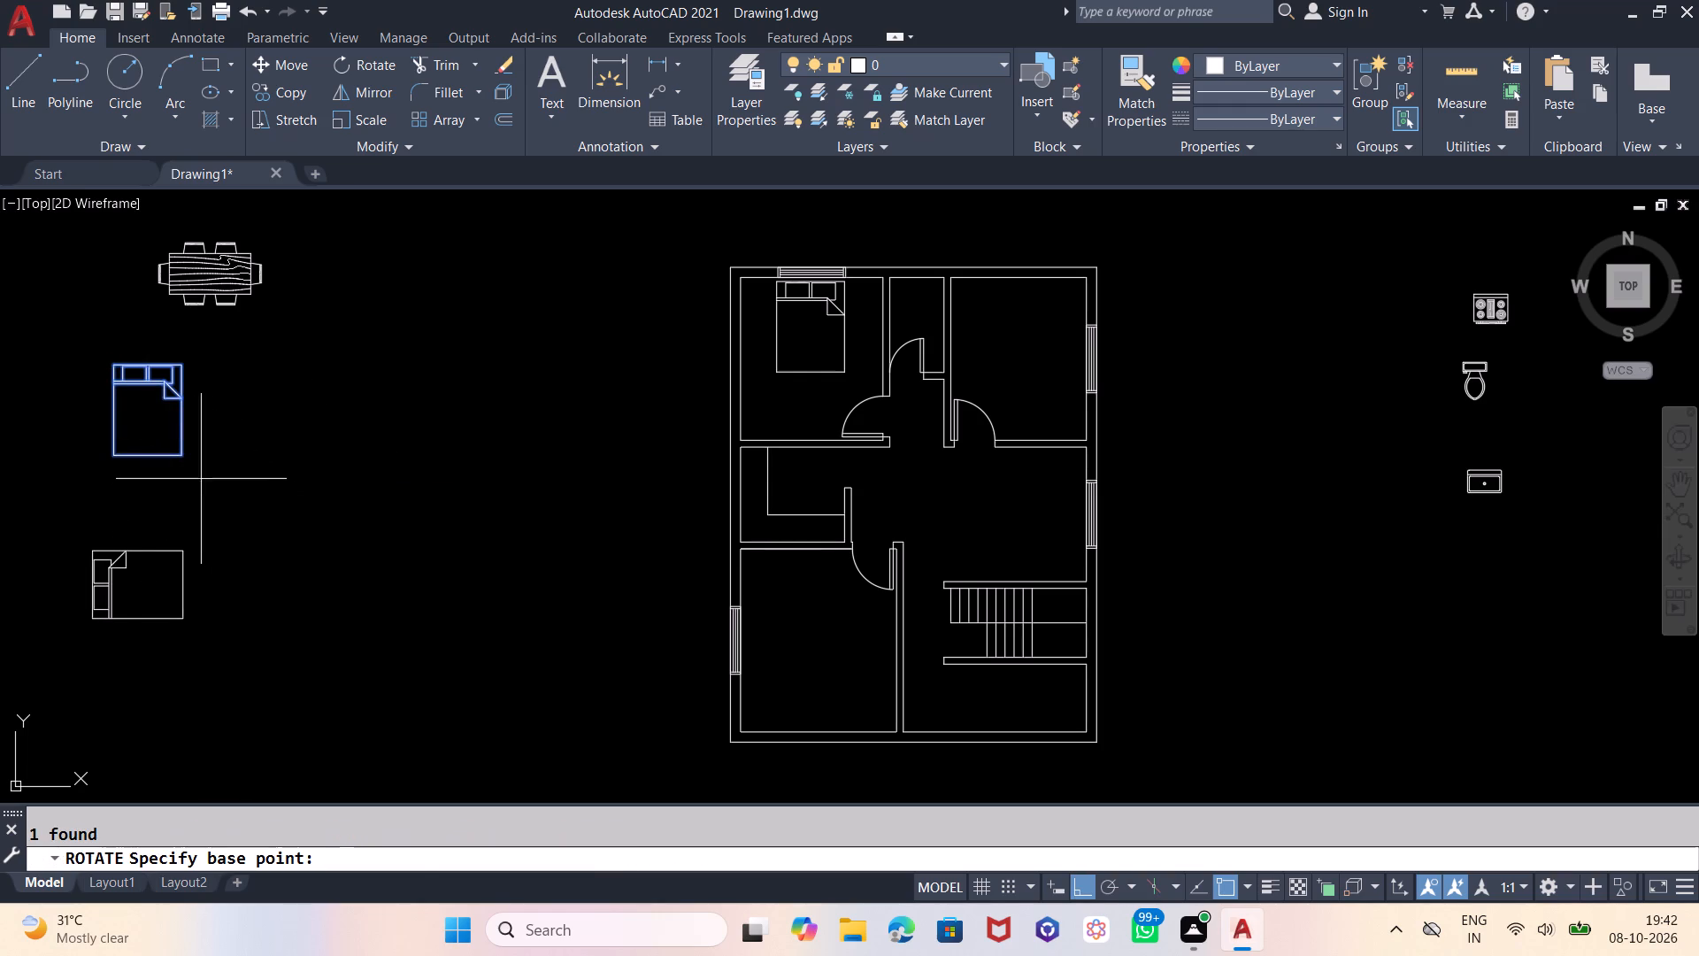
{"action": "left_click", "coordinate": [188, 478]}
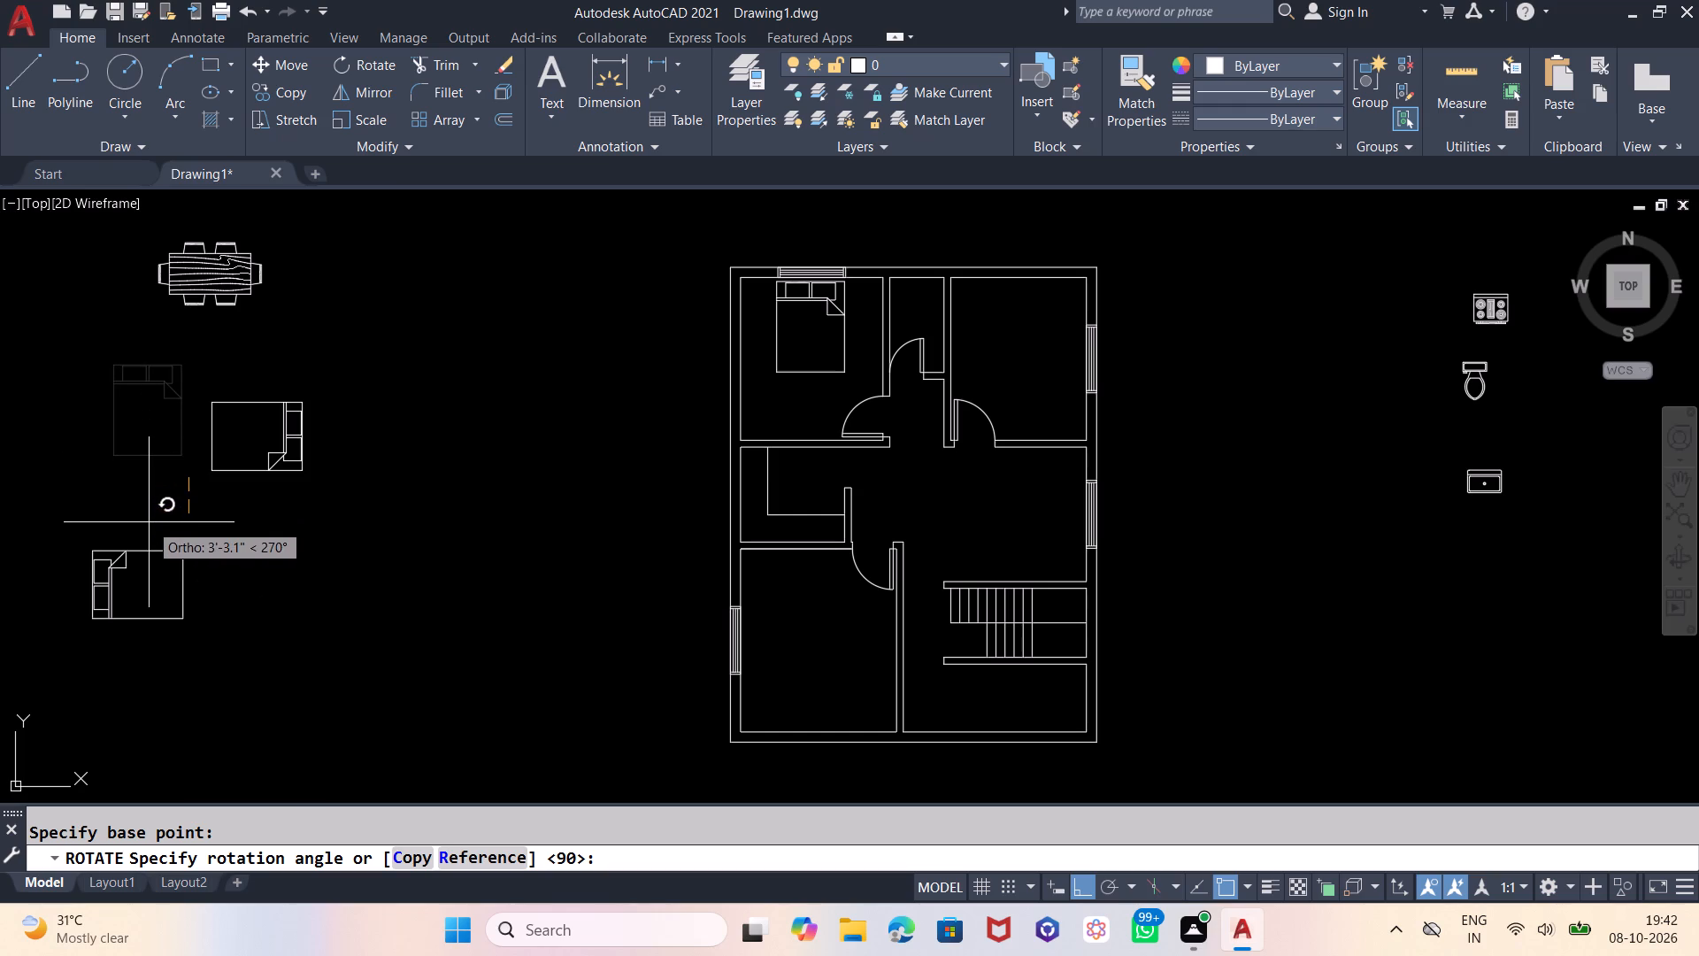
{"action": "left_click", "coordinate": [148, 523]}
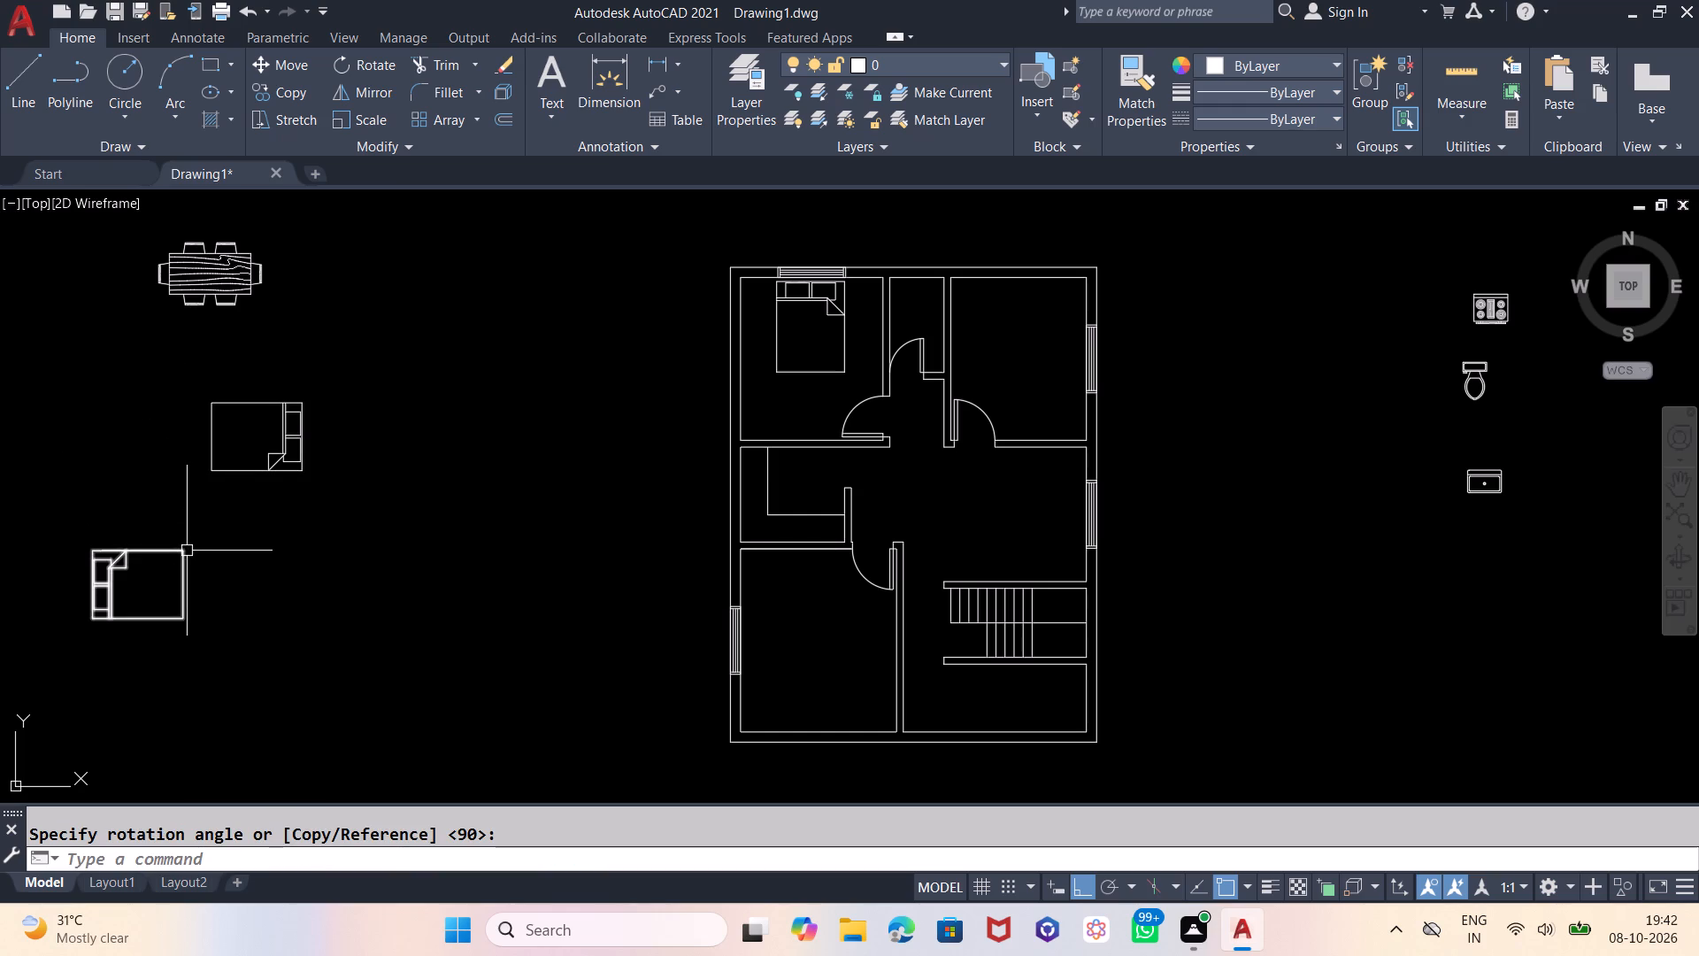
Turn Ortho off and move the west-facing bed into the southwest room, with its headboard at the west wall window.
{"action": "key", "text": "F8"}
{"action": "left_click", "coordinate": [177, 550]}
{"action": "key", "text": "m"}
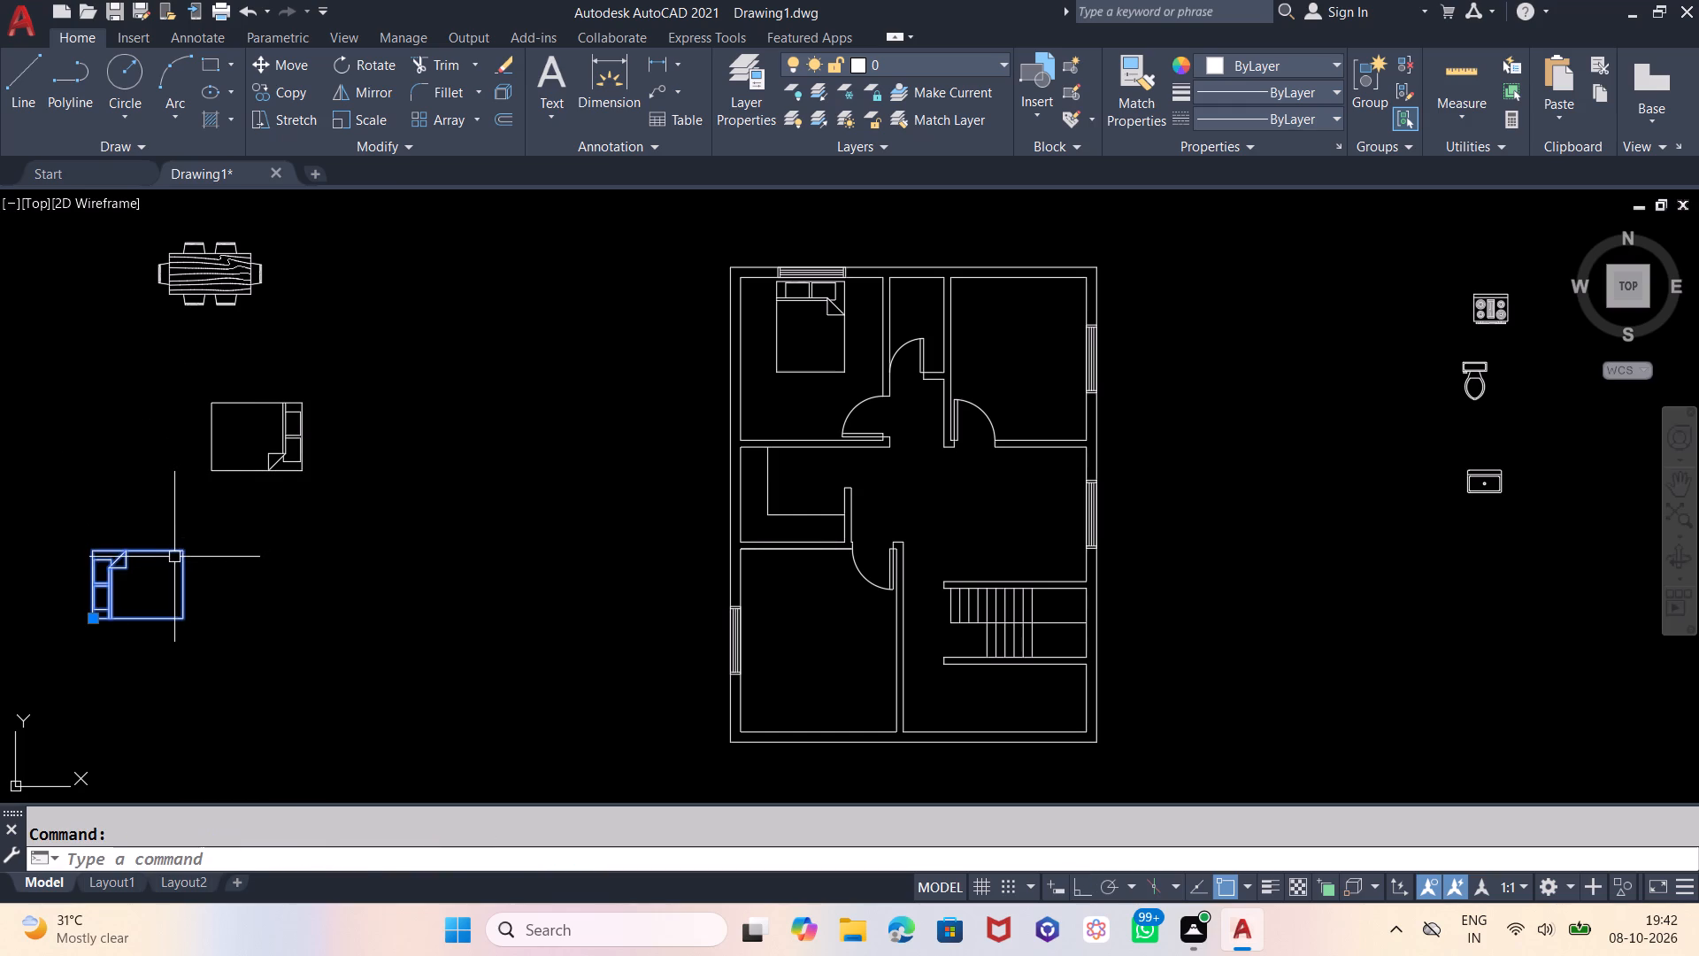
{"action": "key", "text": "Return"}
{"action": "left_click", "coordinate": [182, 583]}
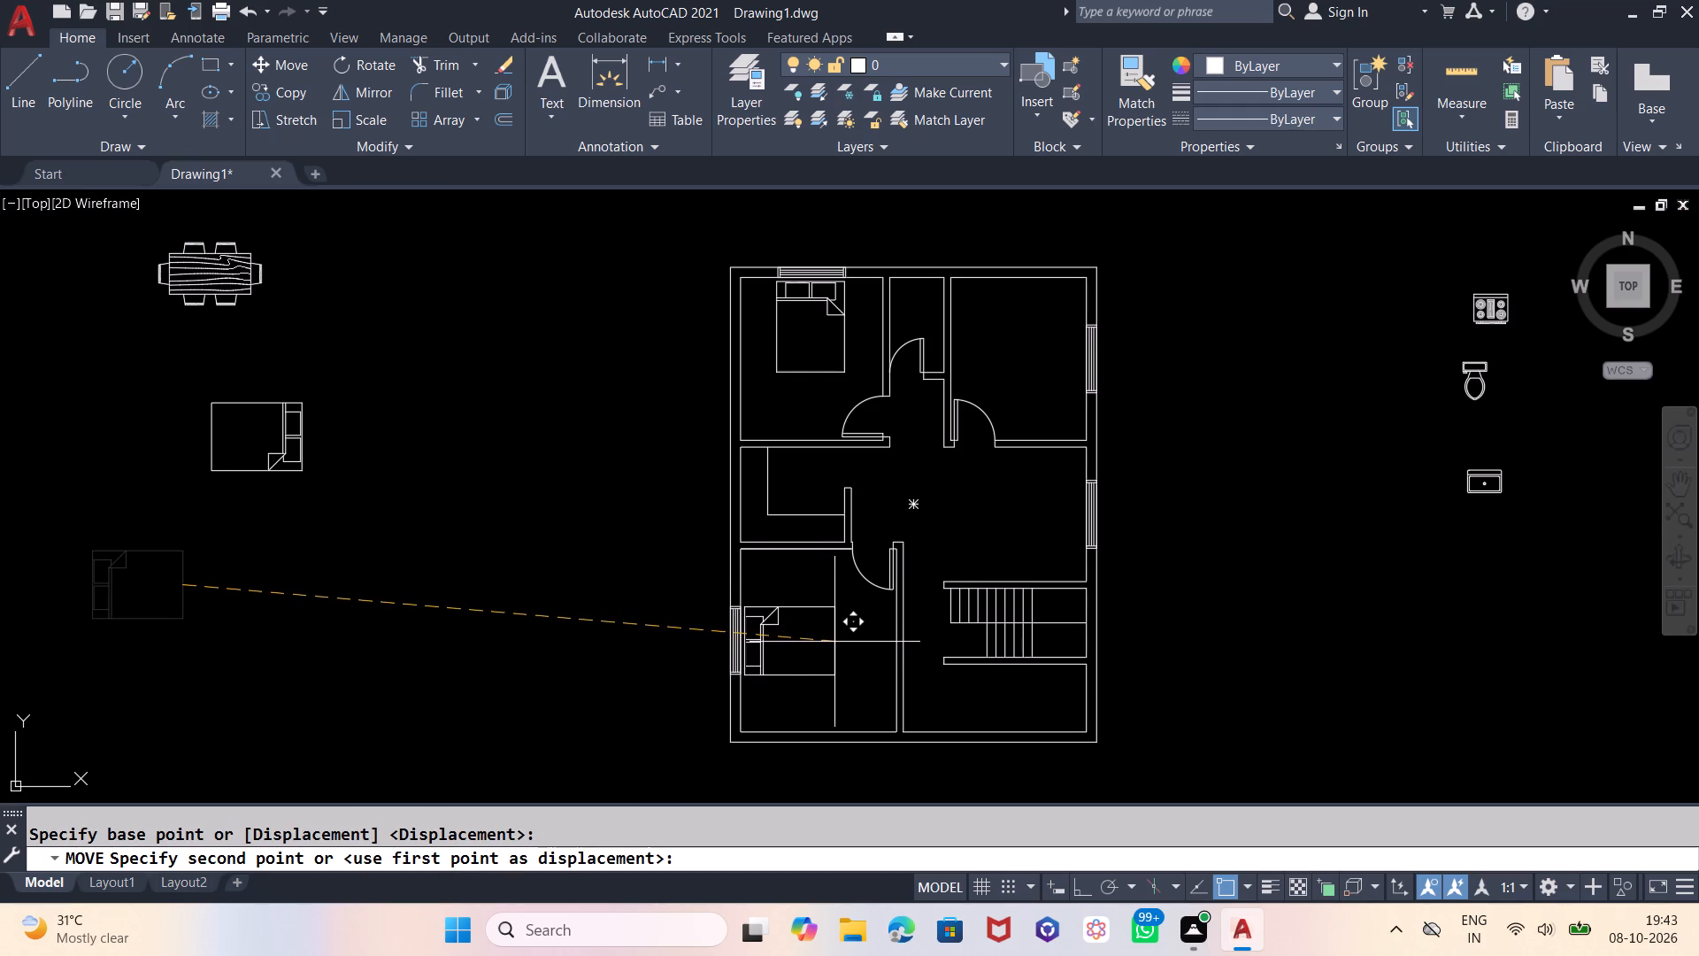
{"action": "left_click", "coordinate": [834, 641]}
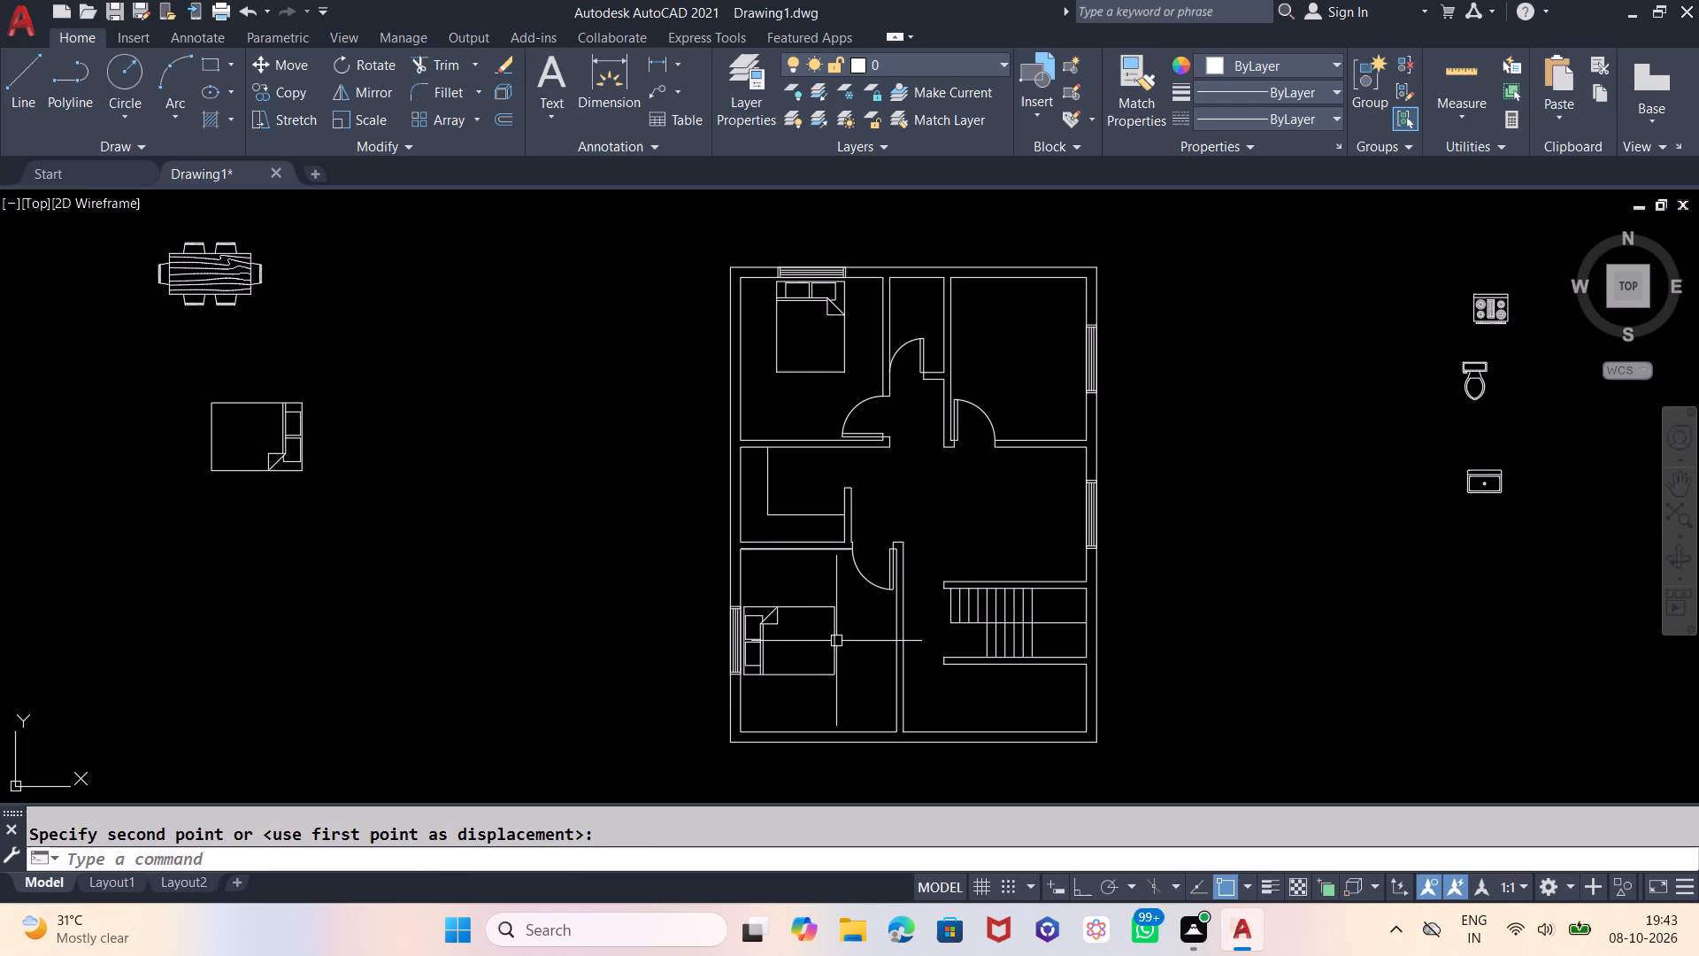
Move the east-facing bed into the northeast room, with its headboard against the east wall window.
{"action": "left_click", "coordinate": [290, 412]}
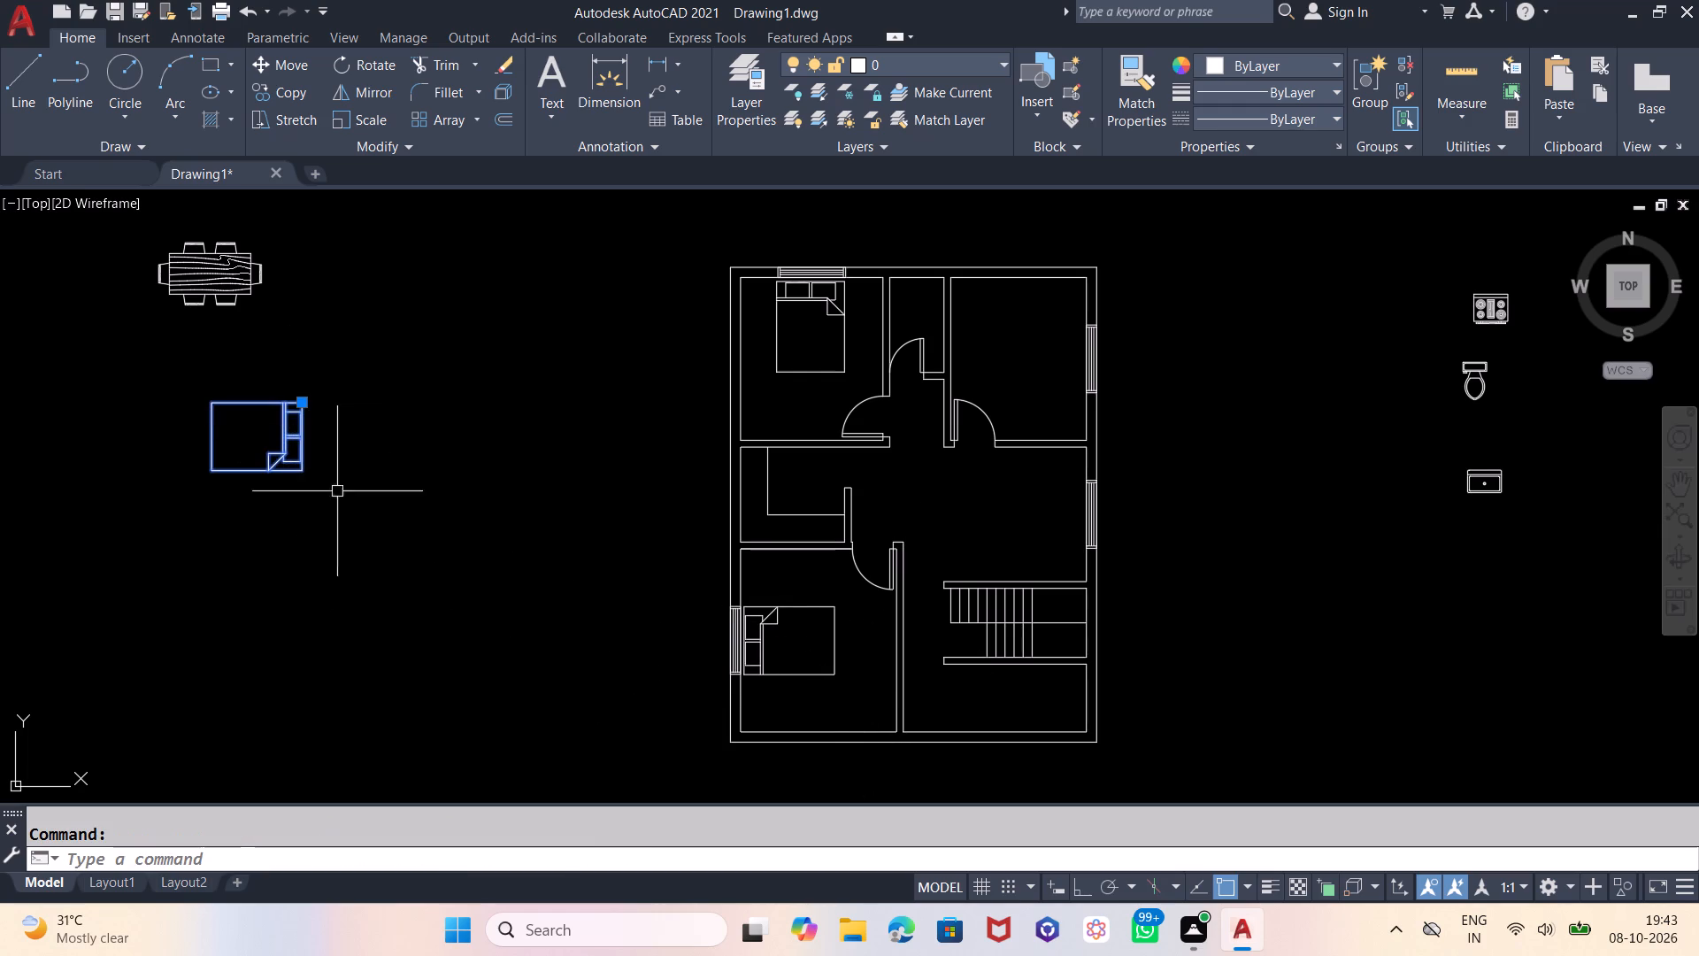
{"action": "key", "text": "m"}
{"action": "key", "text": "Return"}
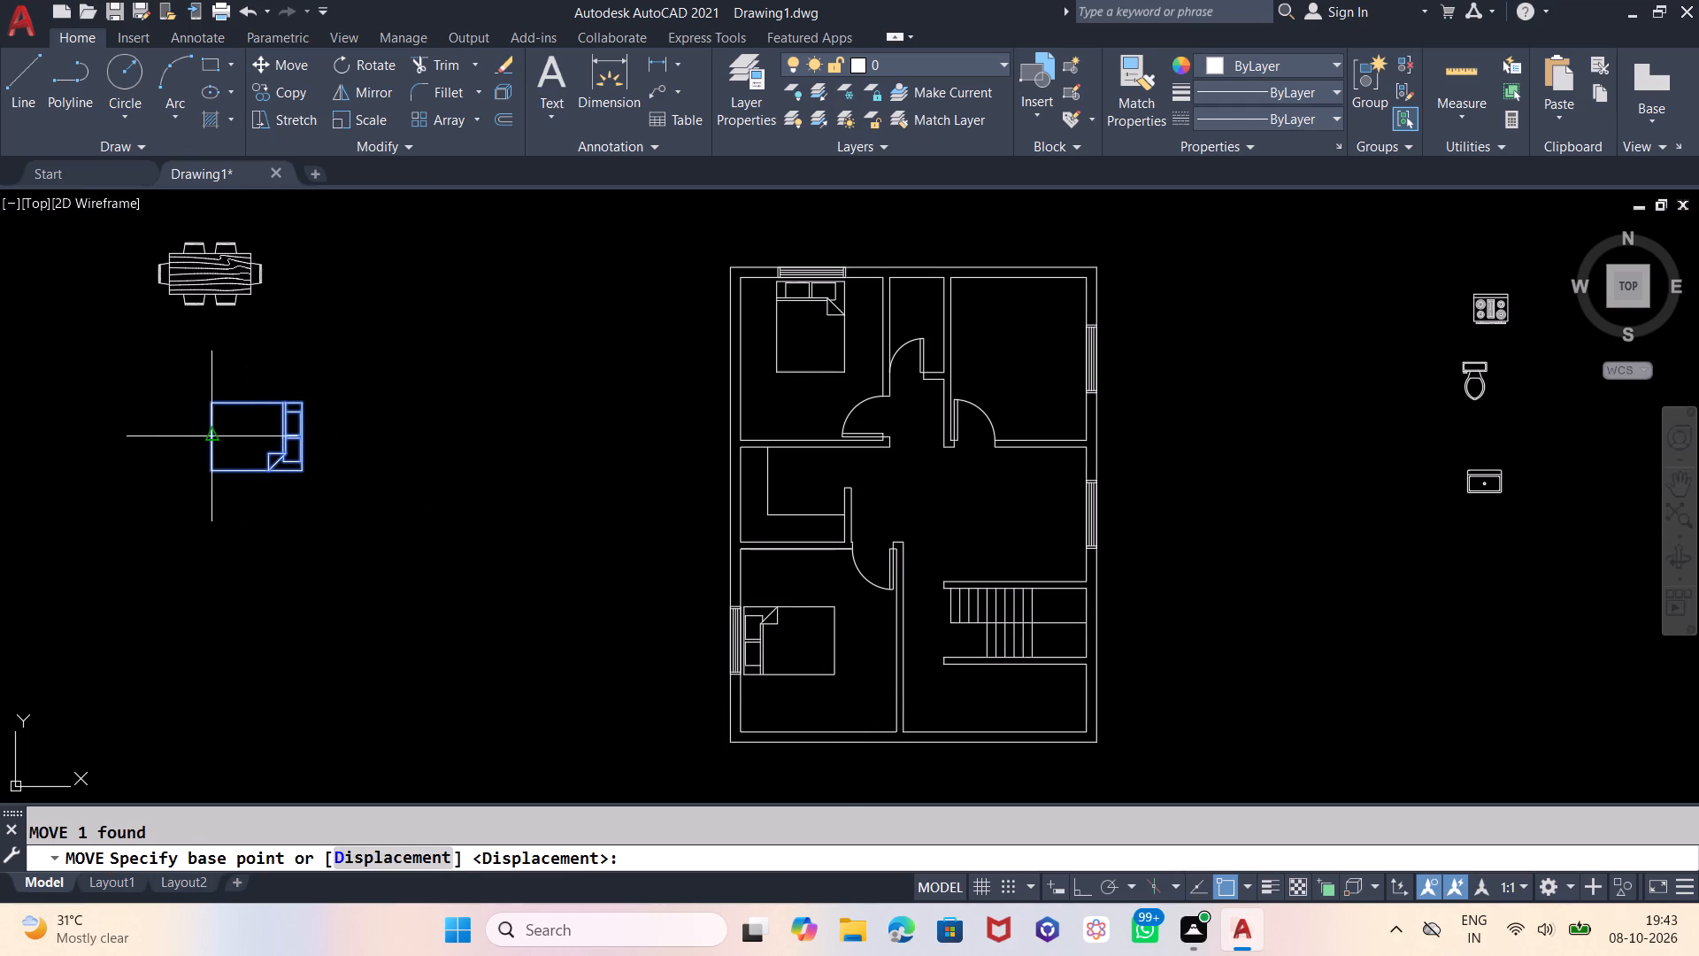
{"action": "left_click", "coordinate": [211, 430]}
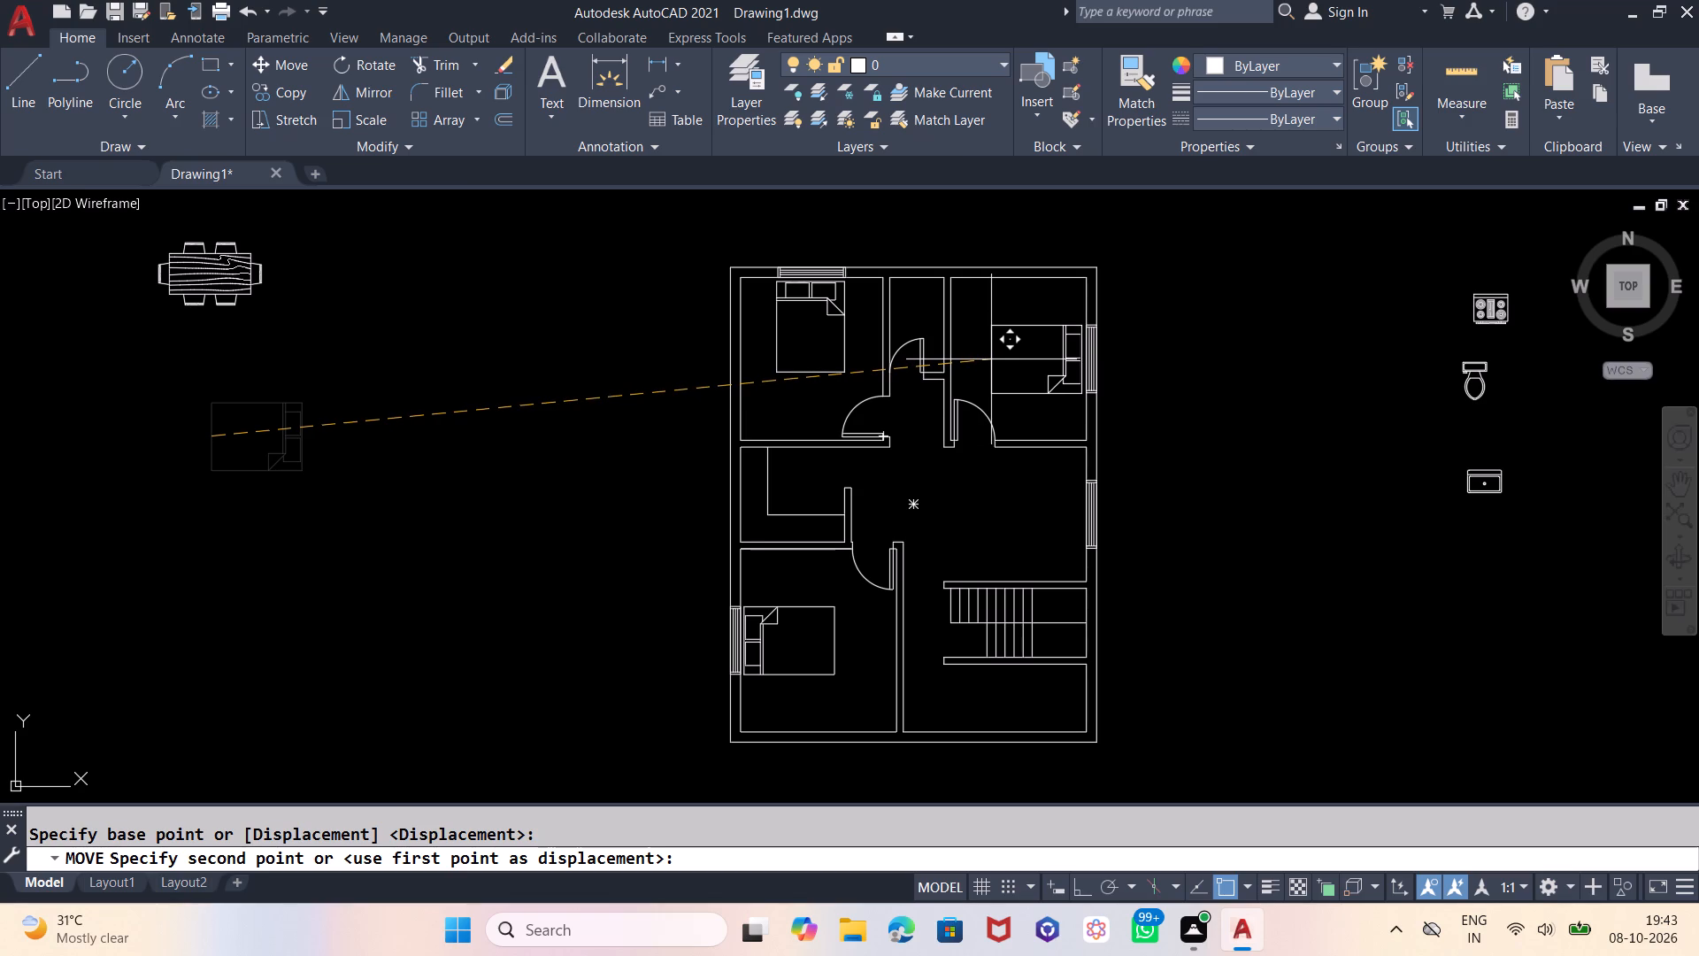
{"action": "left_click", "coordinate": [991, 359]}
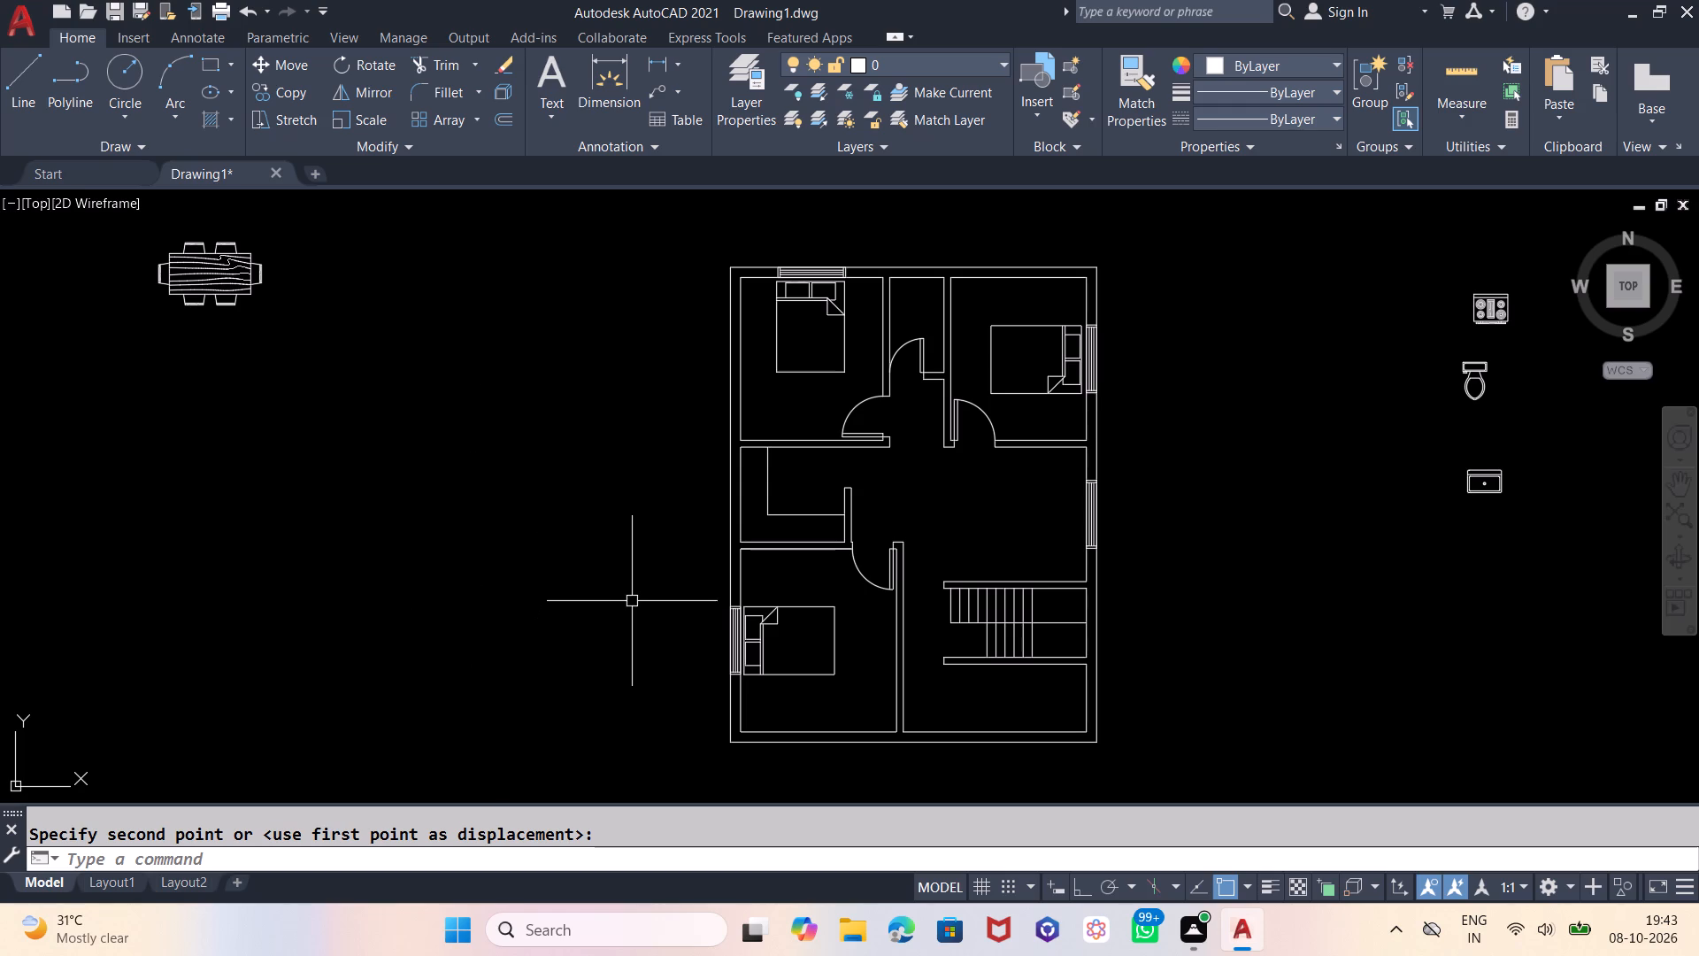
Move the dining set from outside the plan into the central hall, north of the staircase and beside the east wall window.
{"action": "middle_click_drag", "start_coordinate": [662, 574], "coordinate": [491, 616]}
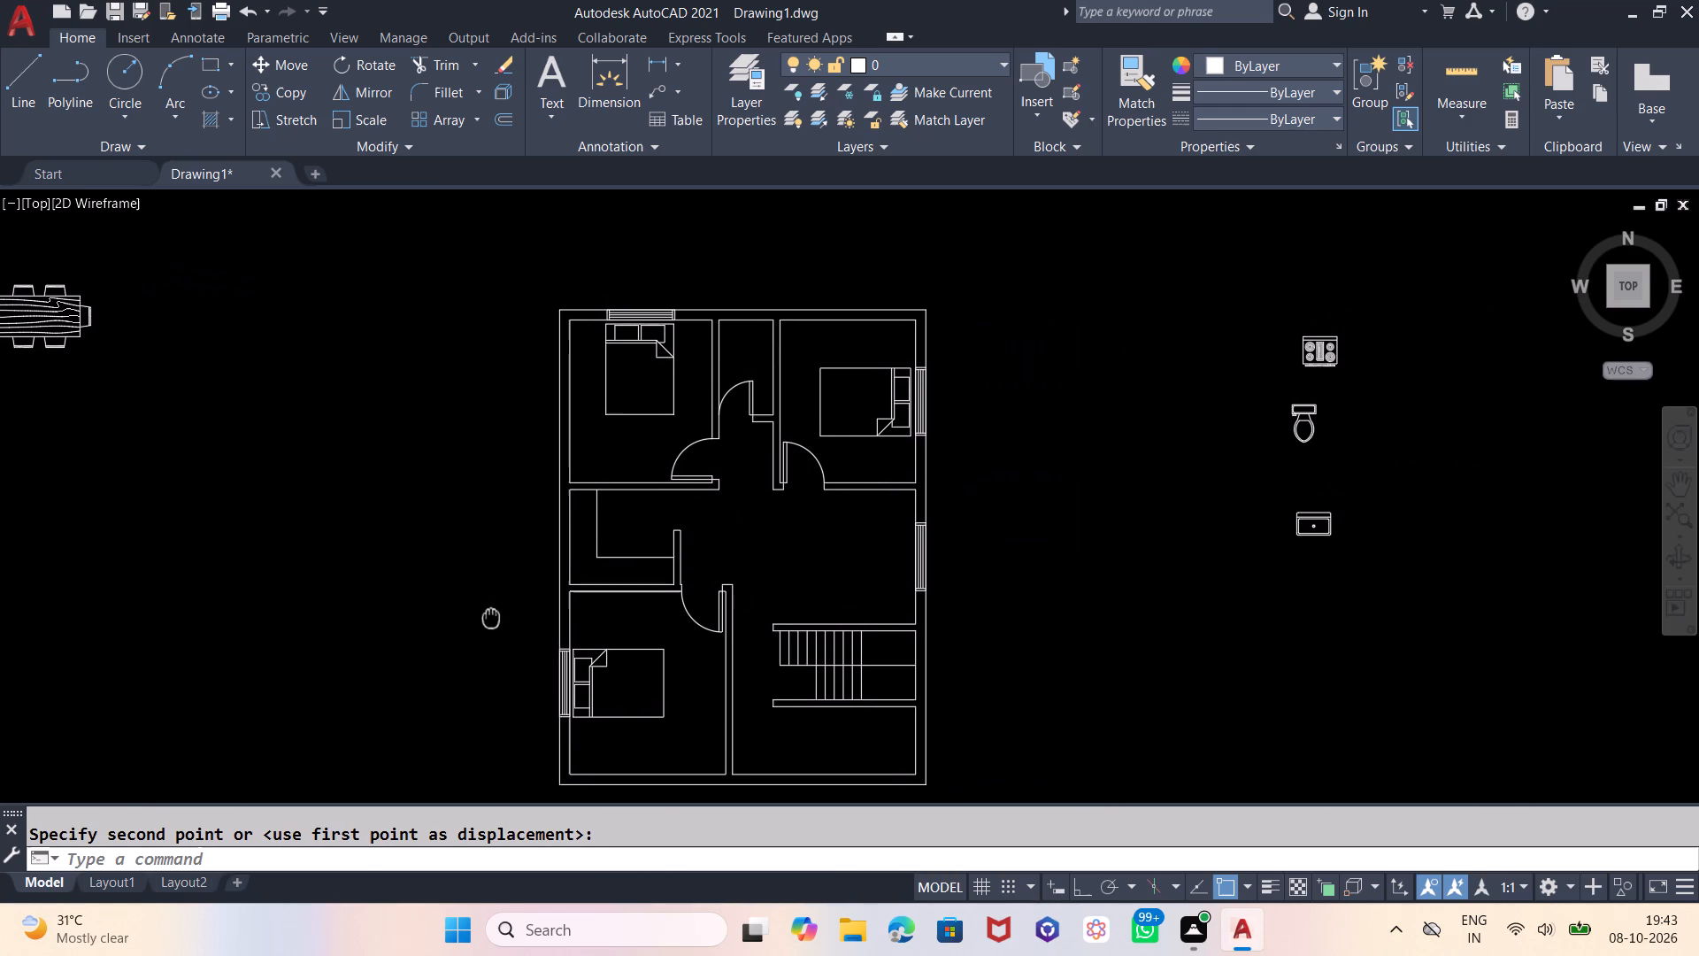
{"action": "middle_click_drag", "start_coordinate": [491, 616], "coordinate": [562, 599]}
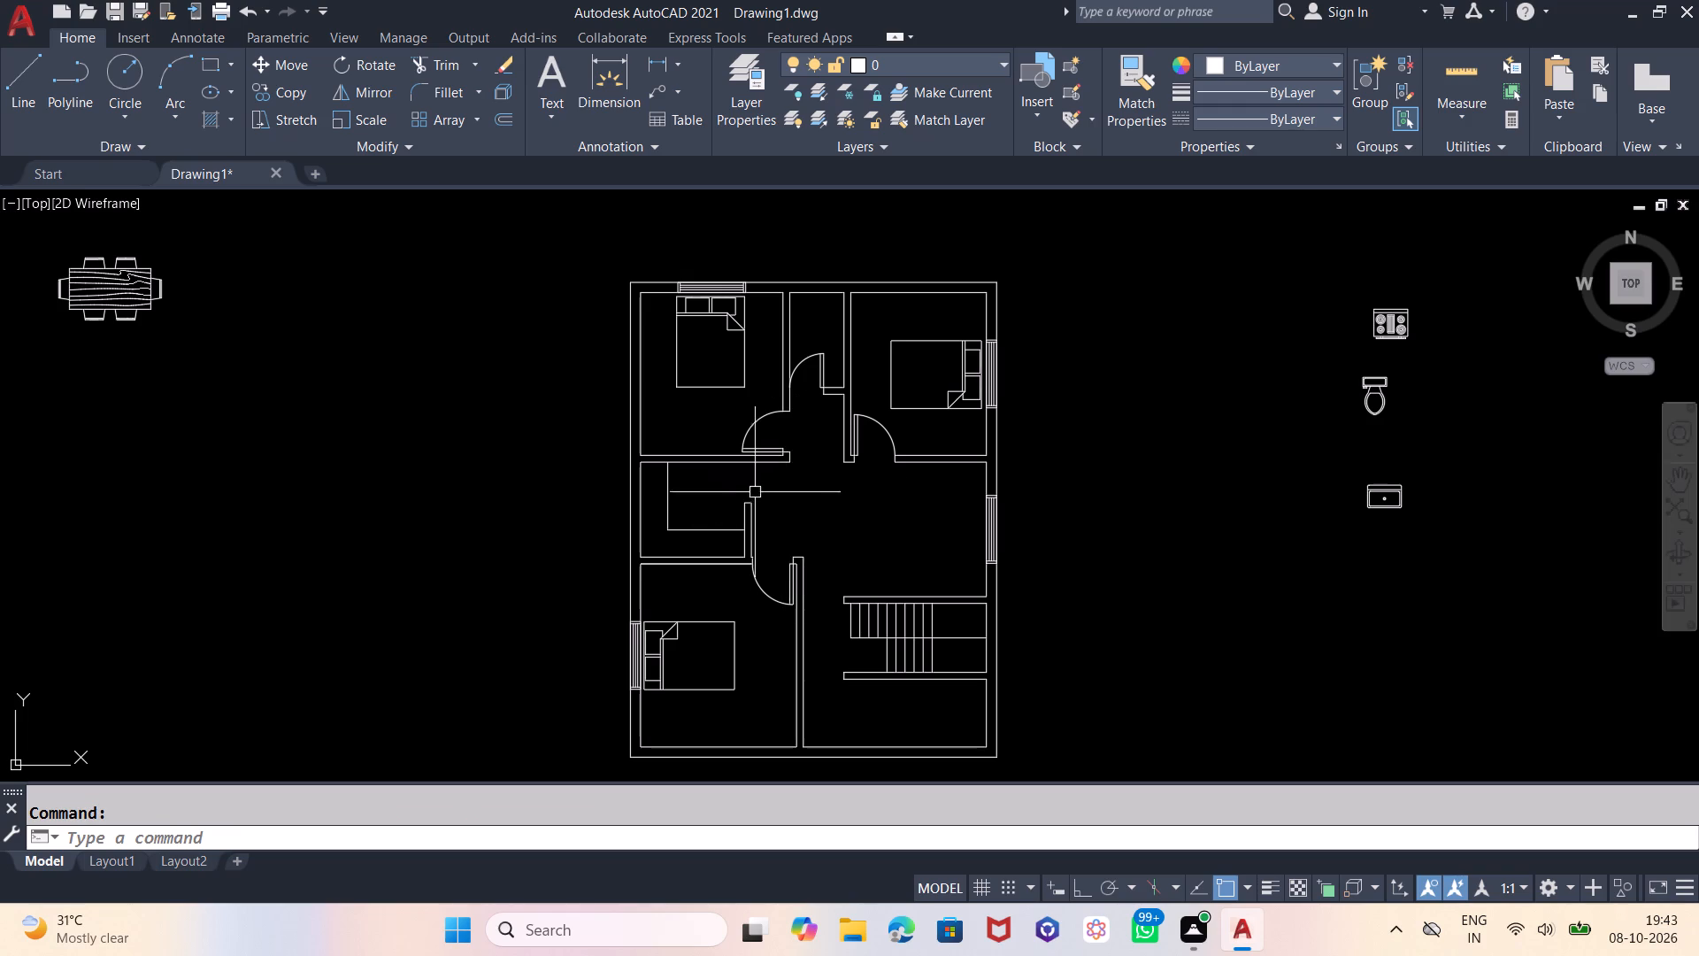
{"action": "left_click", "coordinate": [114, 279]}
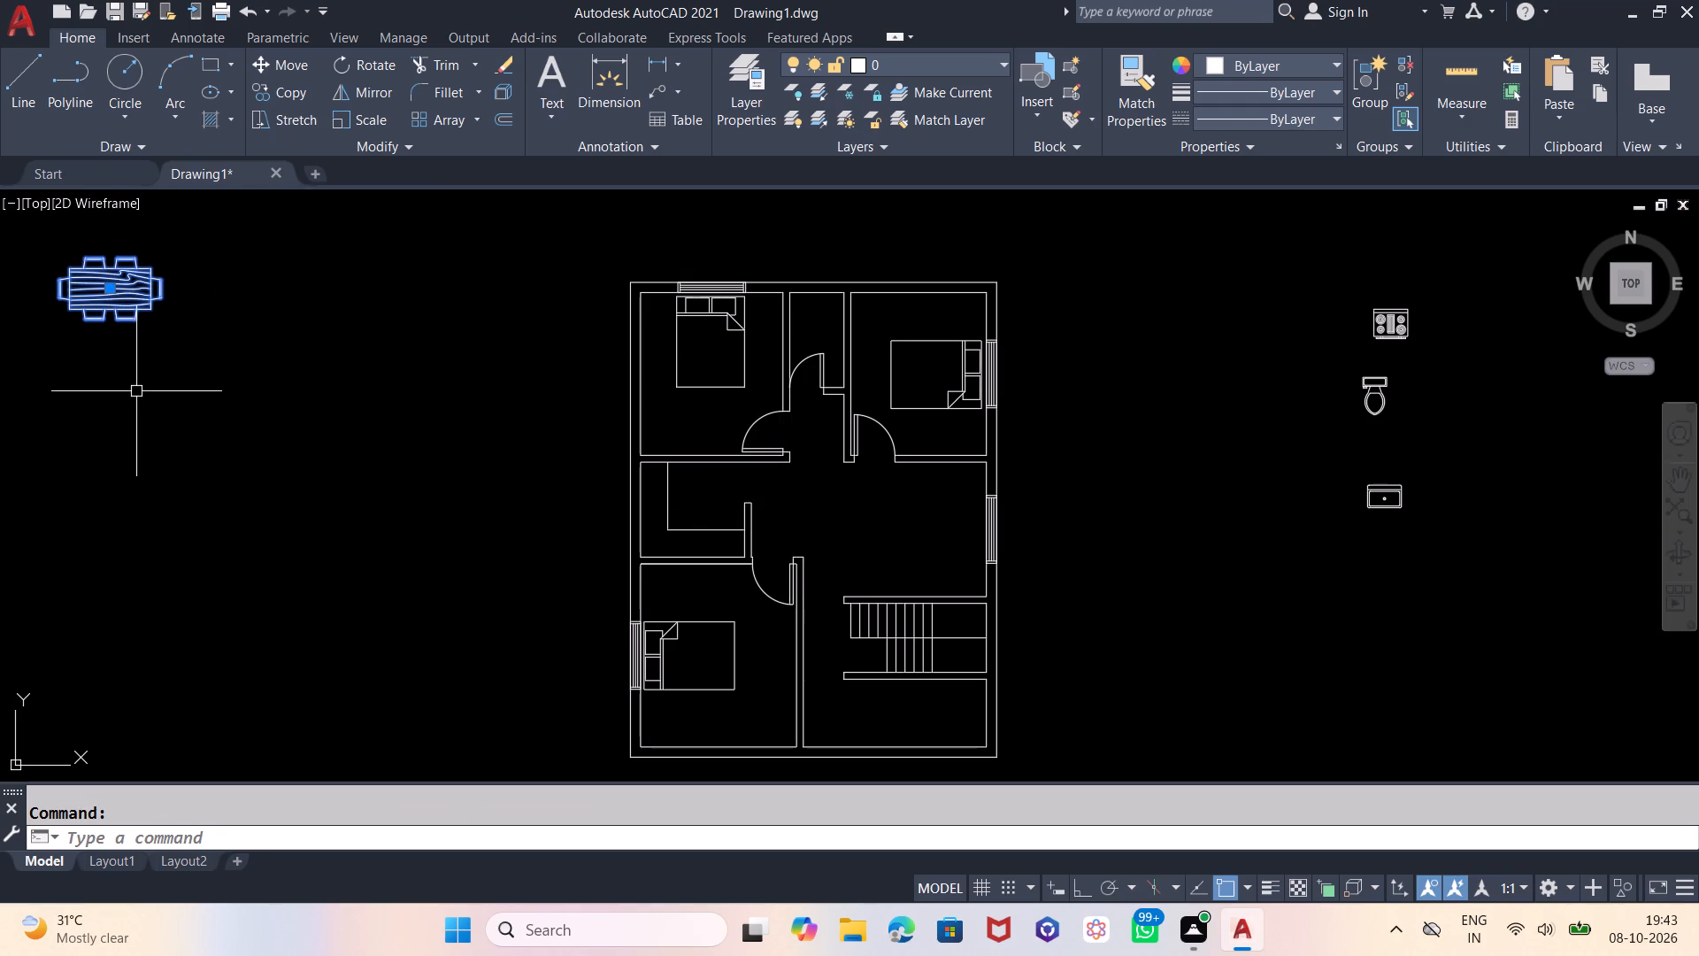
{"action": "key", "text": "m"}
{"action": "key", "text": "Return"}
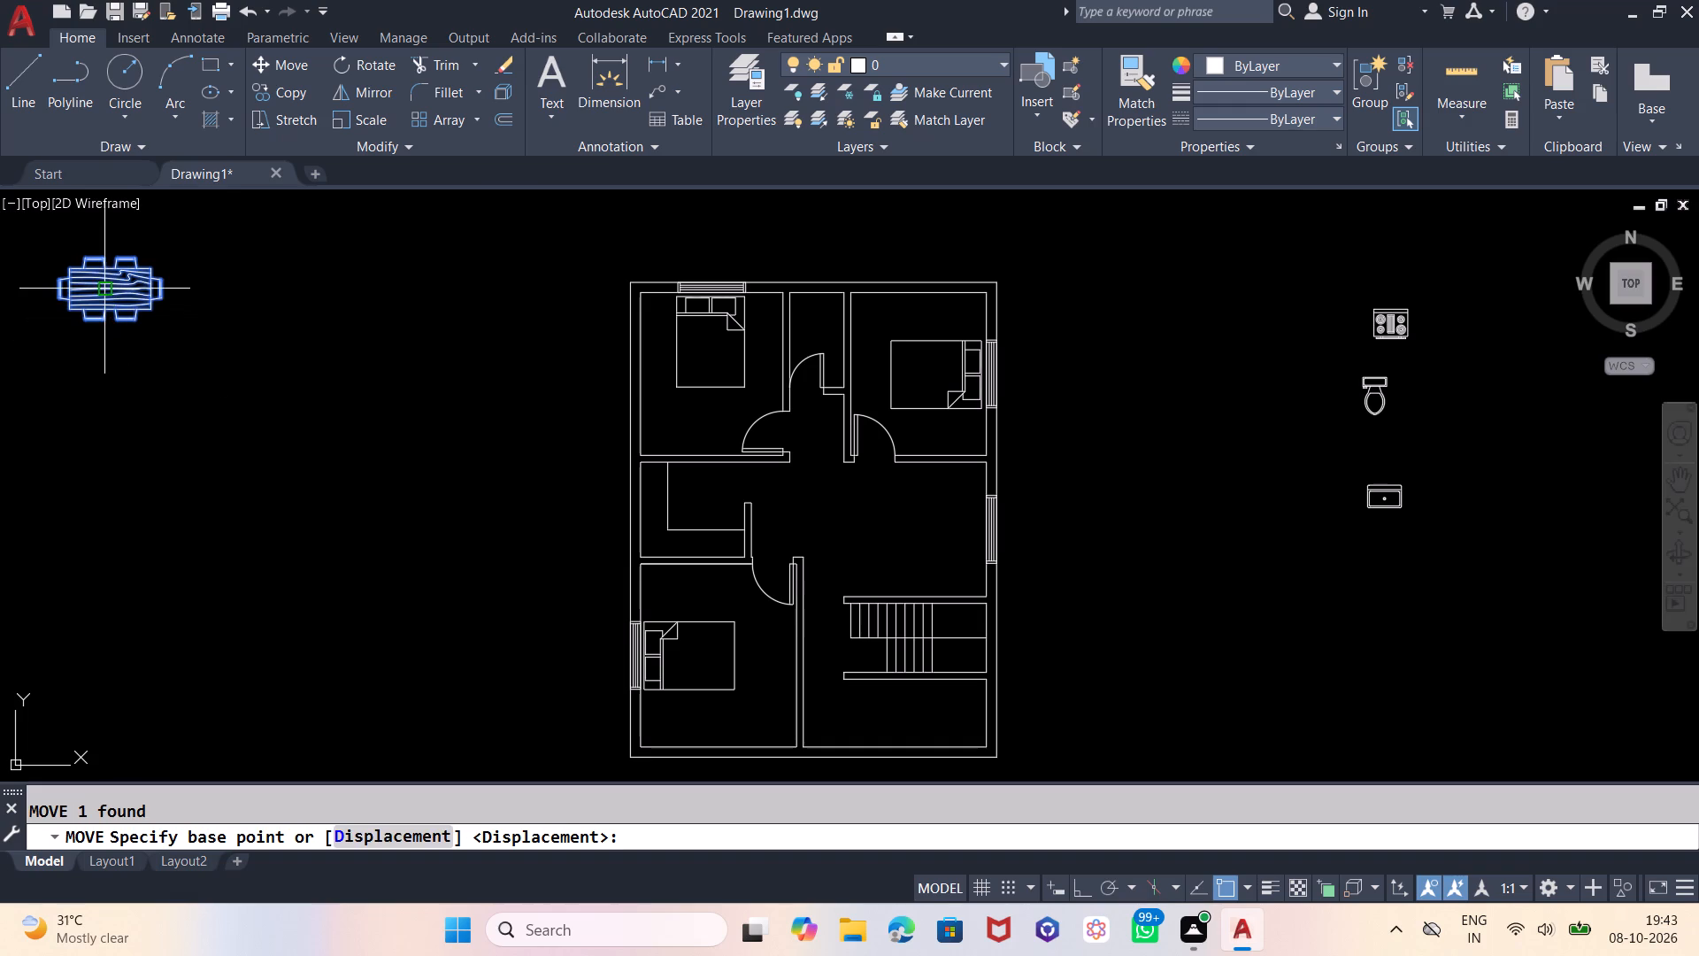
{"action": "left_click", "coordinate": [104, 285]}
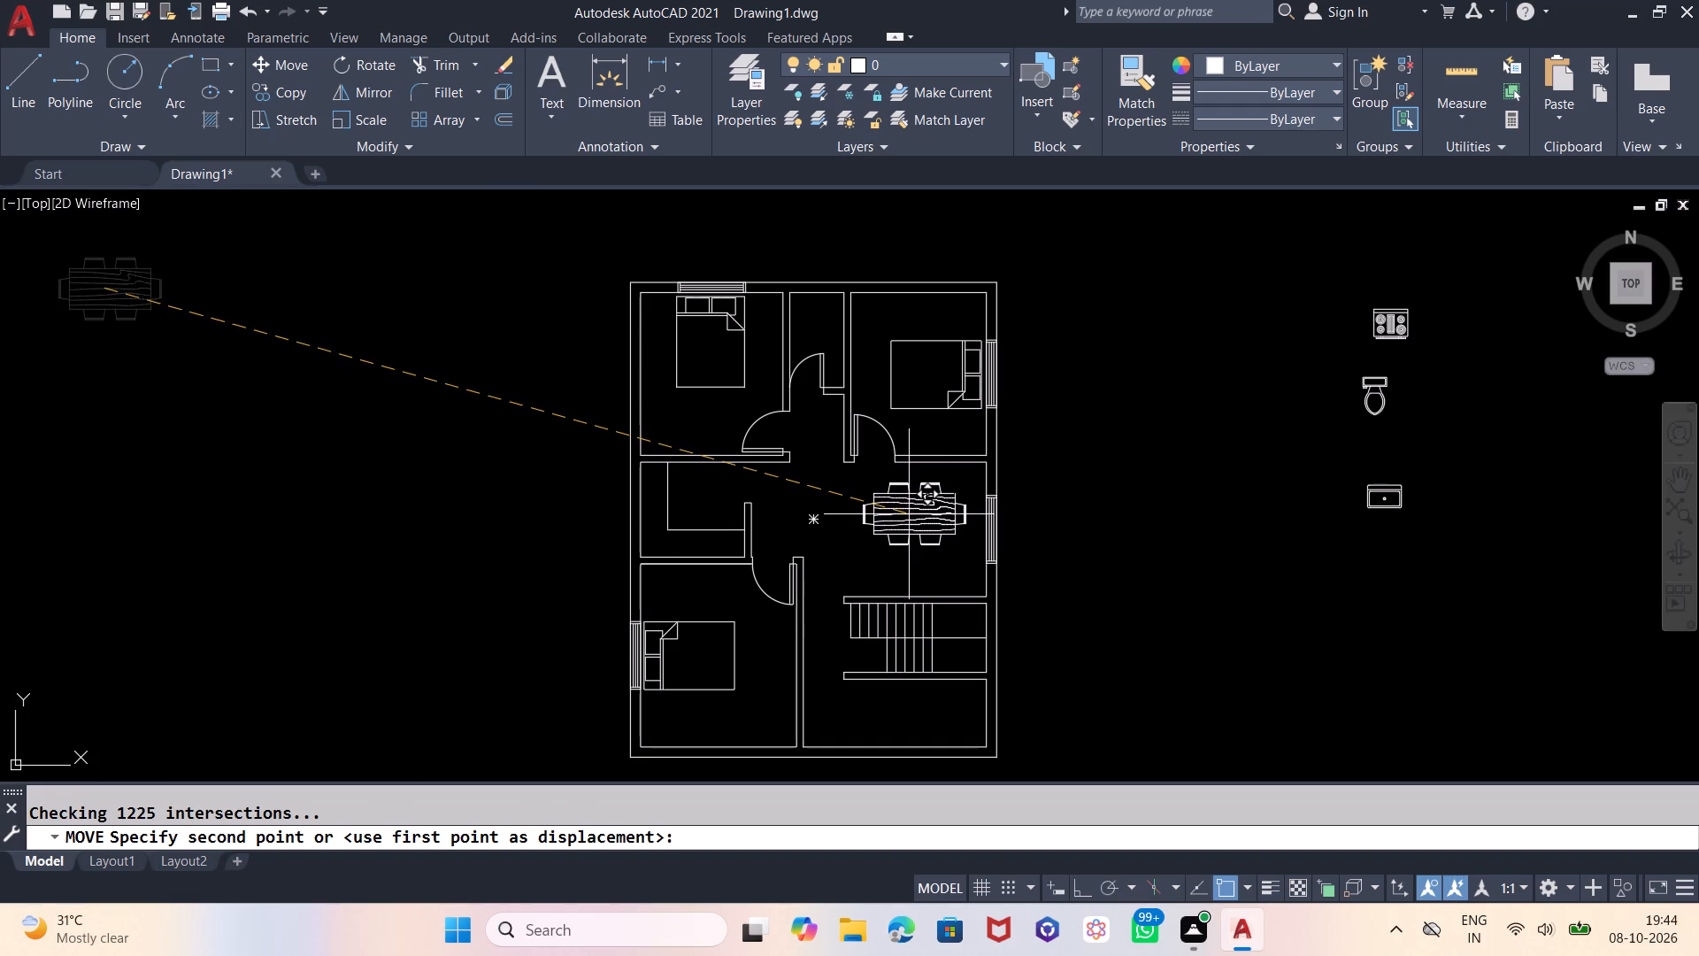
{"action": "left_click", "coordinate": [909, 514]}
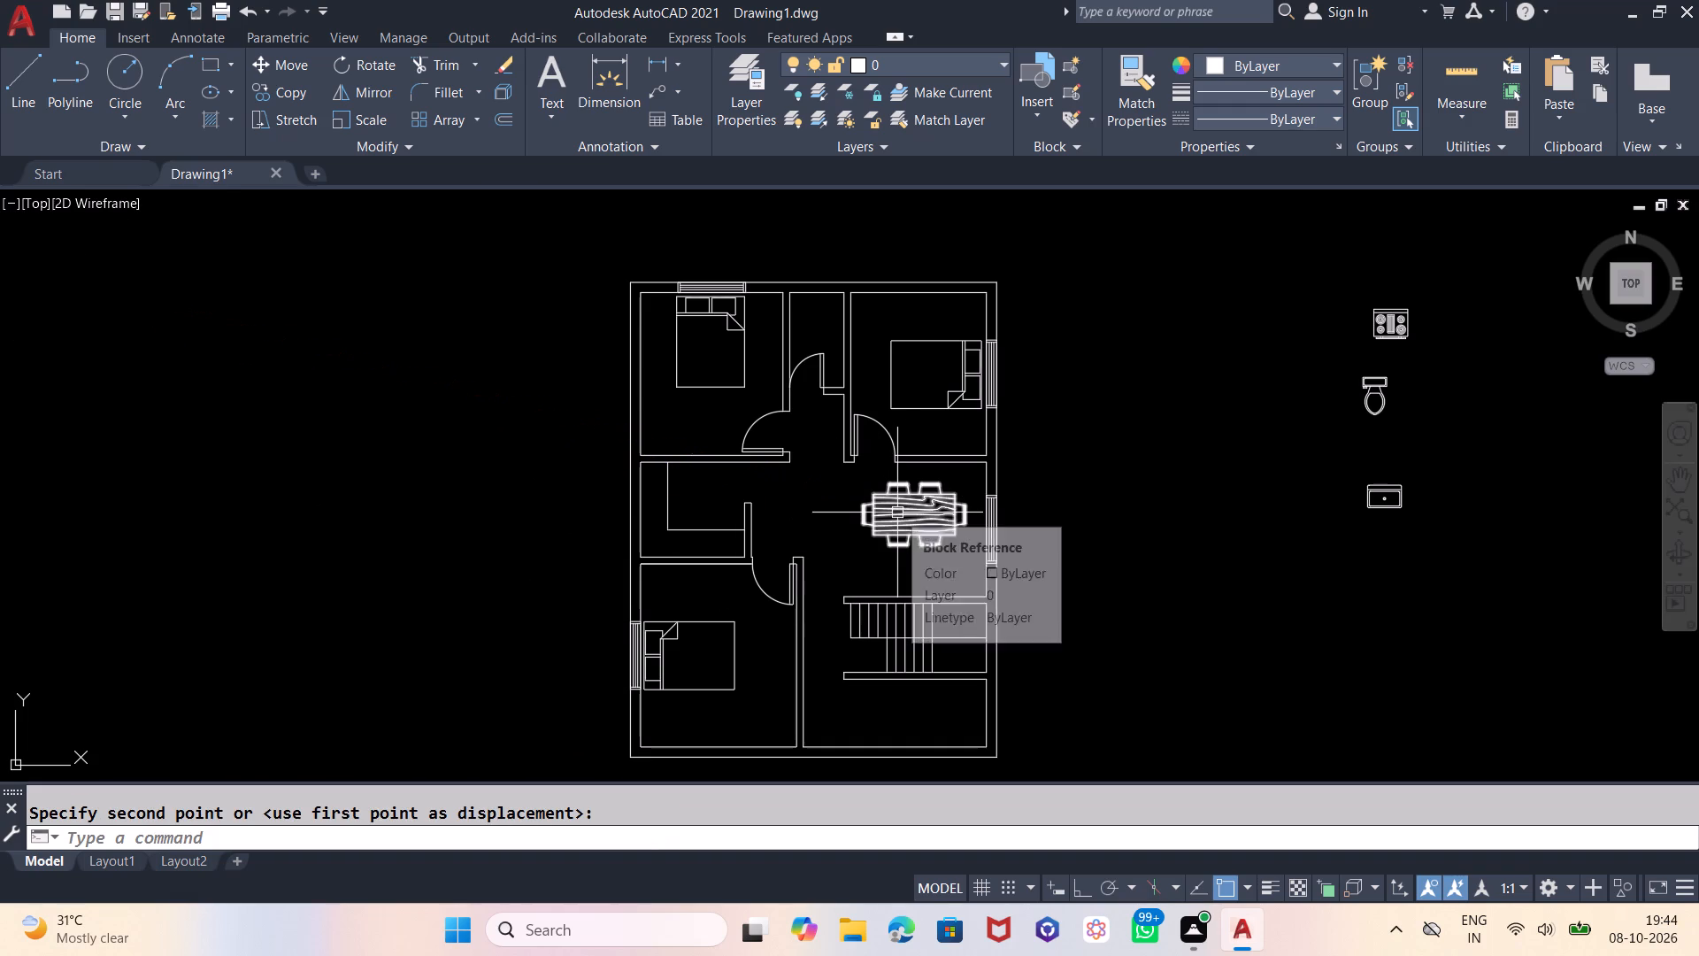
Scale the dining set down freehand about a base point near the table's centre, for more clearance around it in the hall.
{"action": "left_click", "coordinate": [897, 513]}
{"action": "type", "text": "sc"}
{"action": "key", "text": "Return"}
{"action": "left_click", "coordinate": [896, 514]}
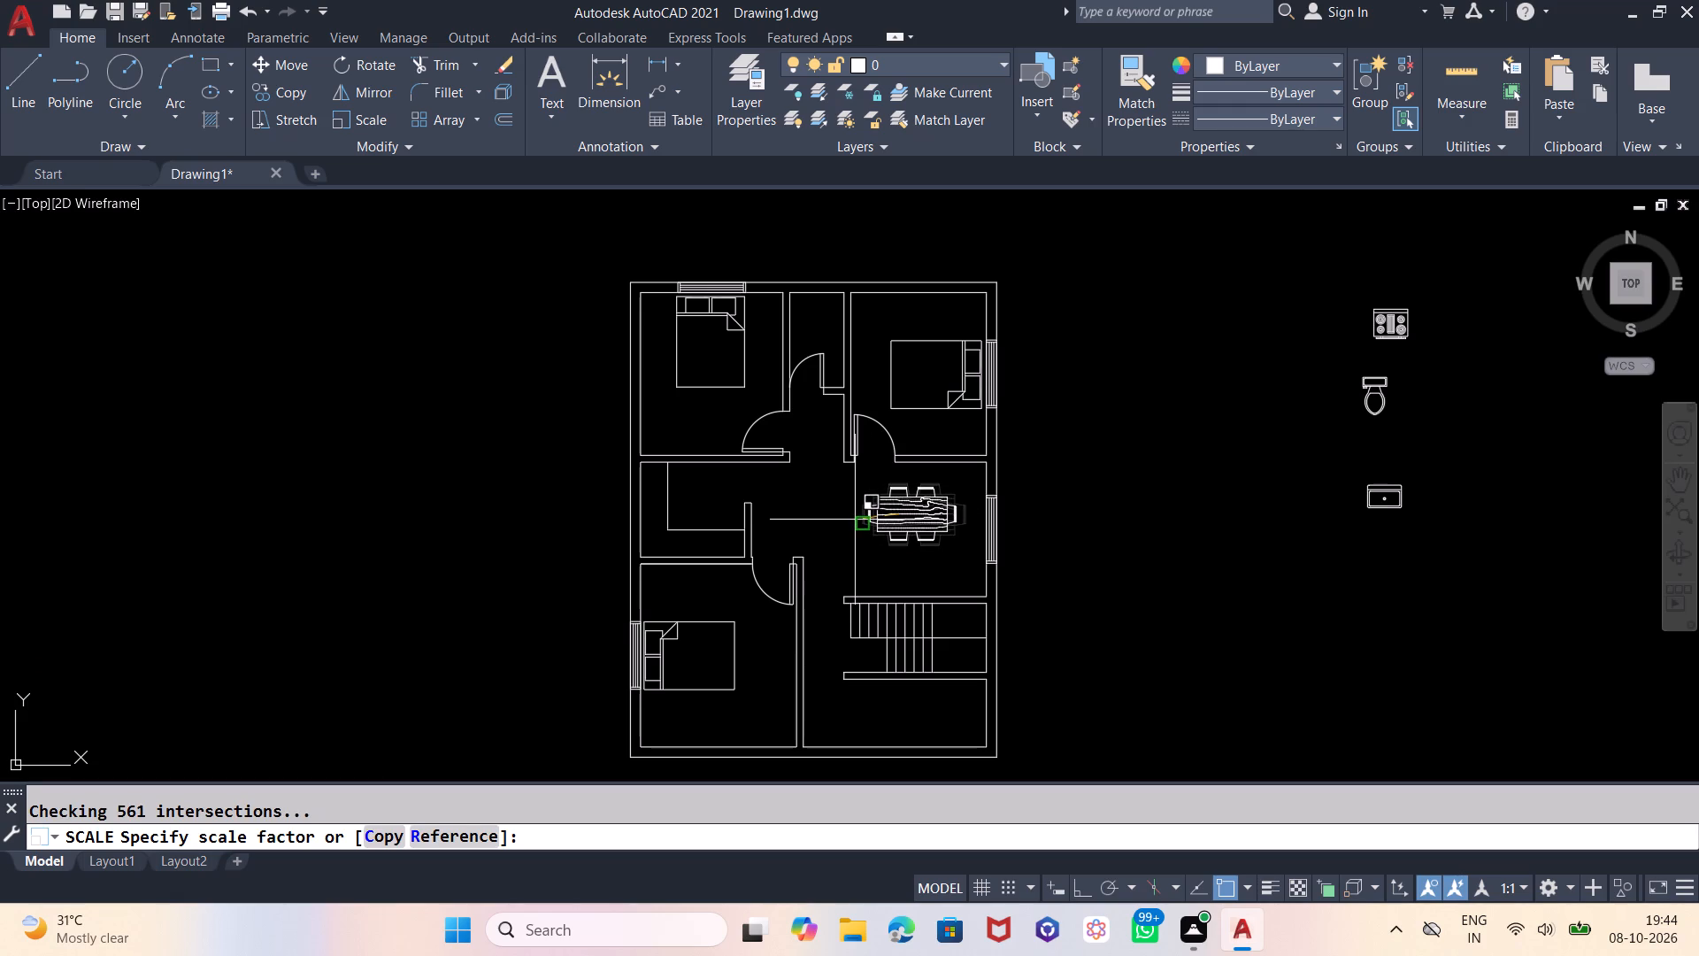
{"action": "left_click", "coordinate": [855, 520]}
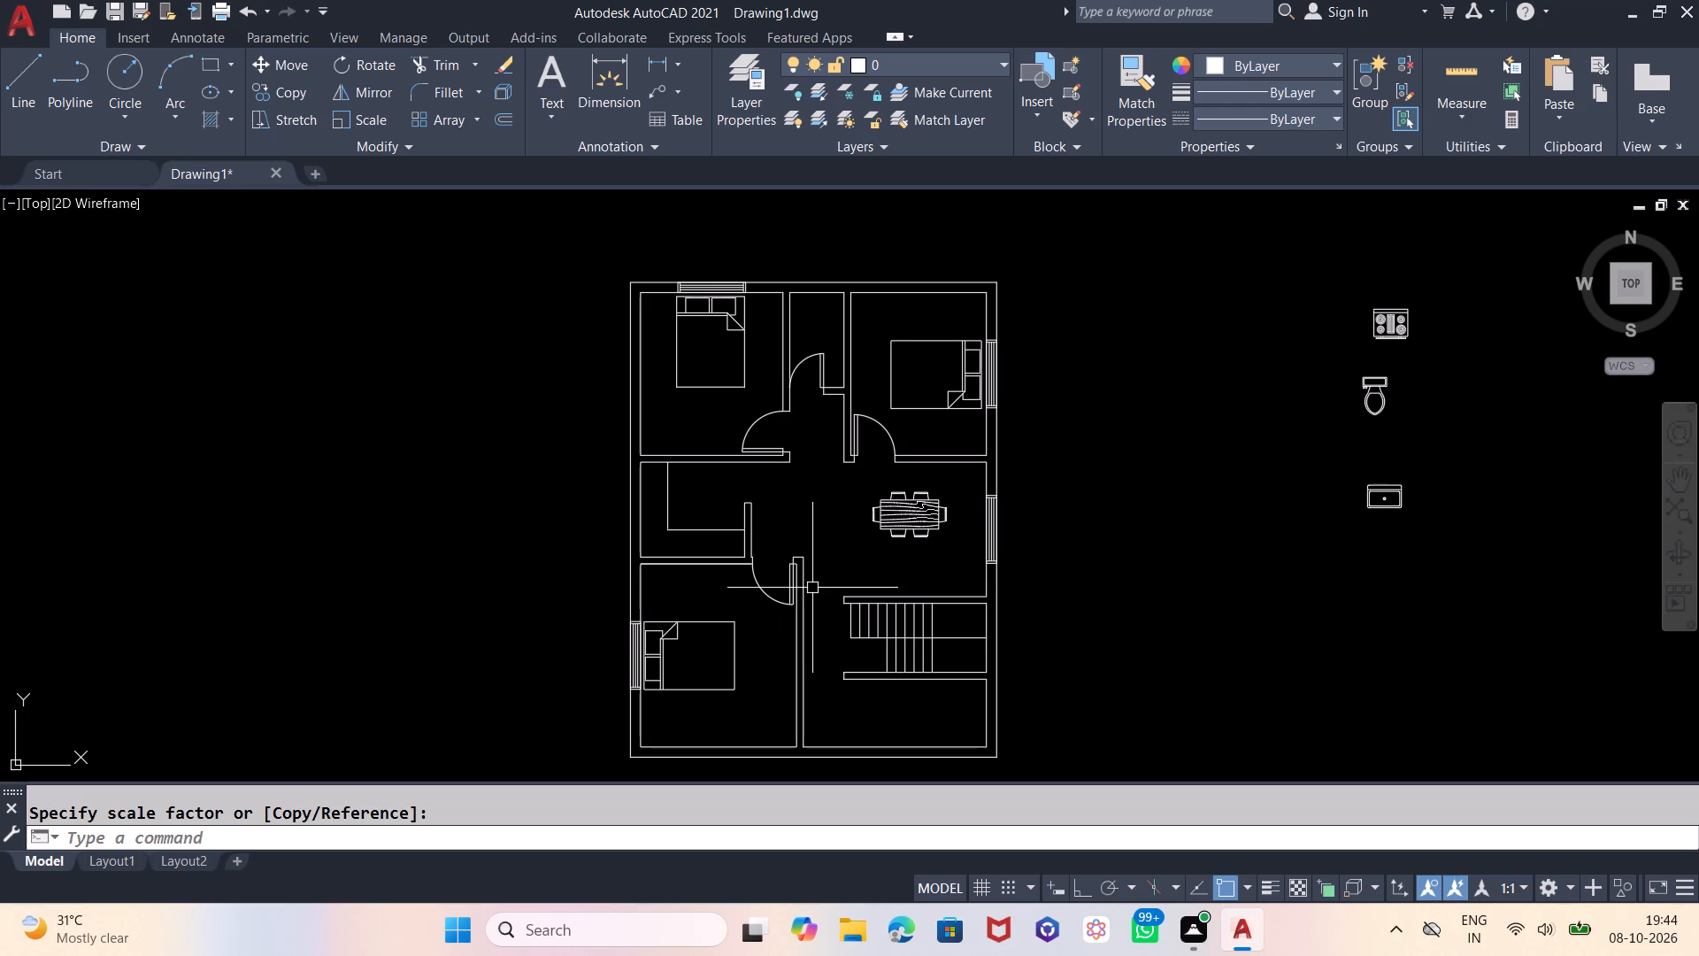
Shift the reduced dining set slightly northeast, closer to the hall's east wall window.
{"action": "left_click", "coordinate": [901, 528]}
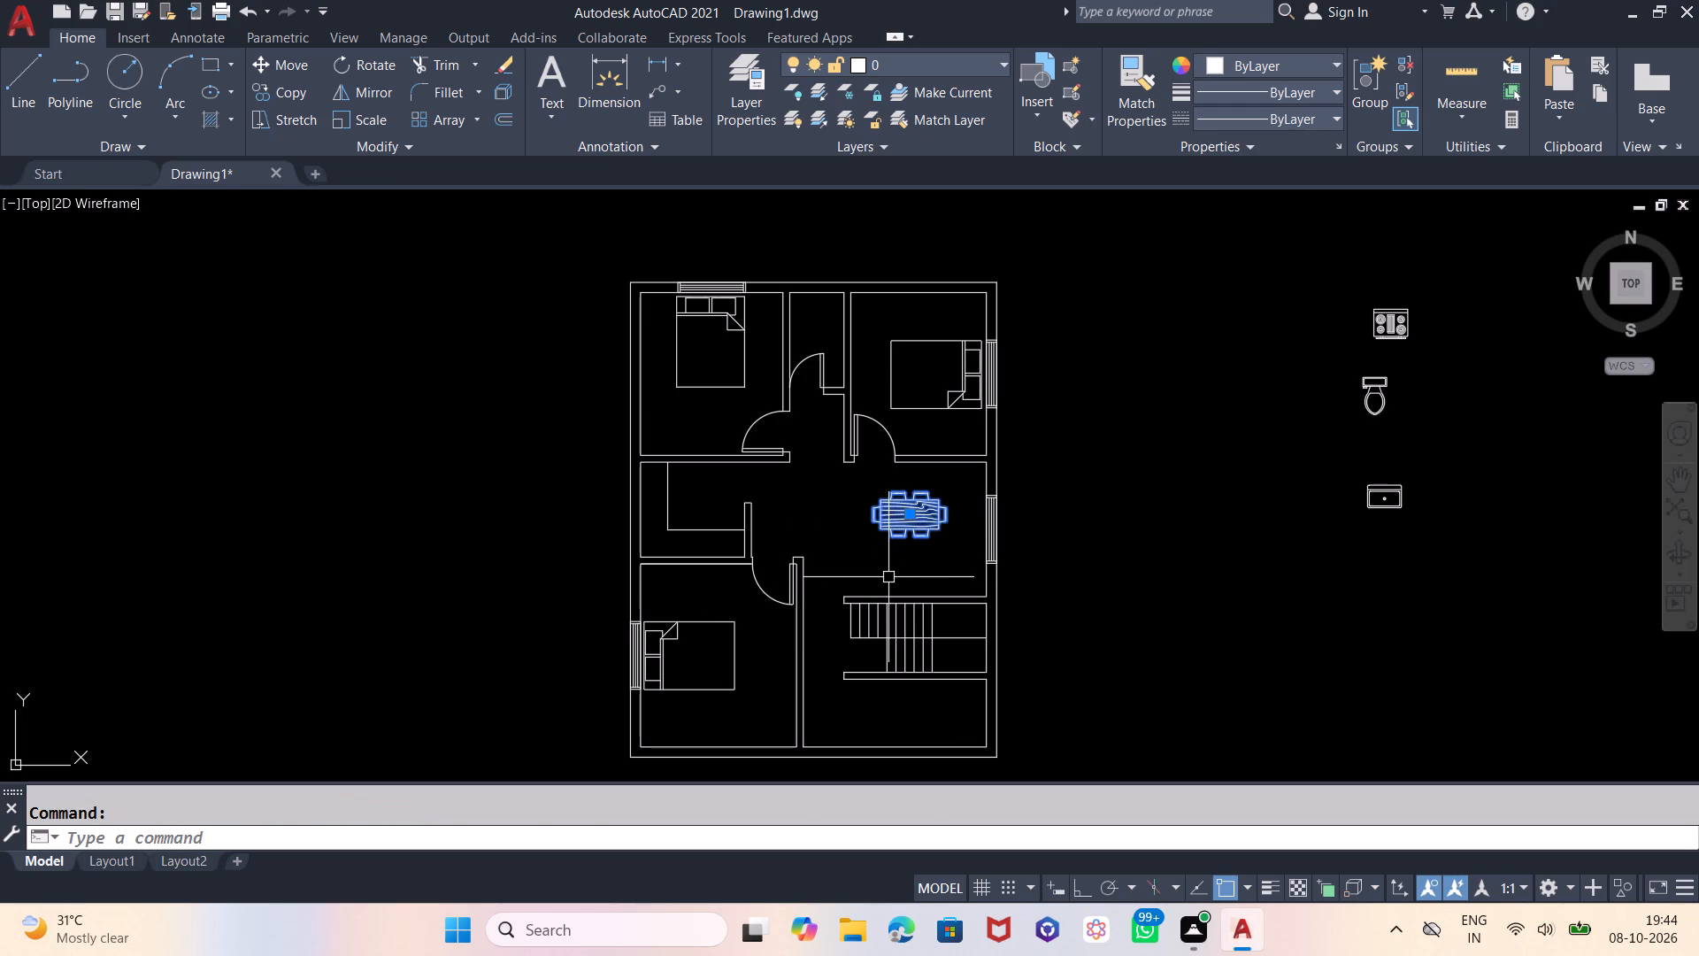
{"action": "key", "text": "m"}
{"action": "key", "text": "Return"}
{"action": "left_click", "coordinate": [853, 581]}
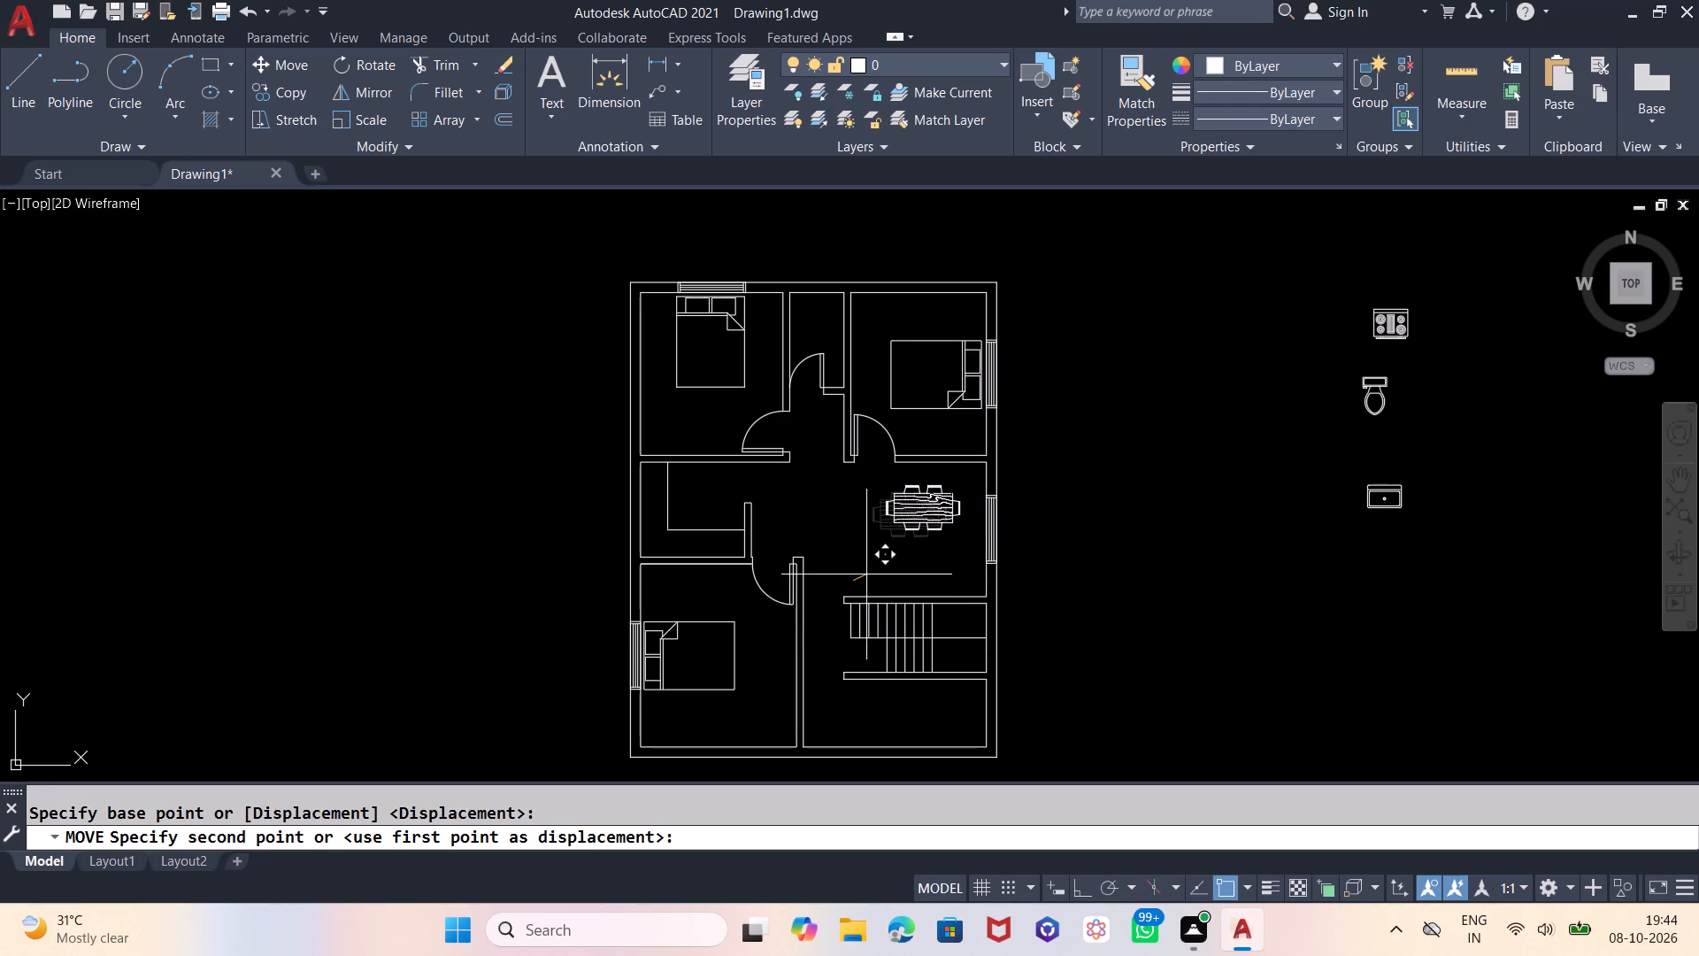
{"action": "left_click", "coordinate": [868, 574]}
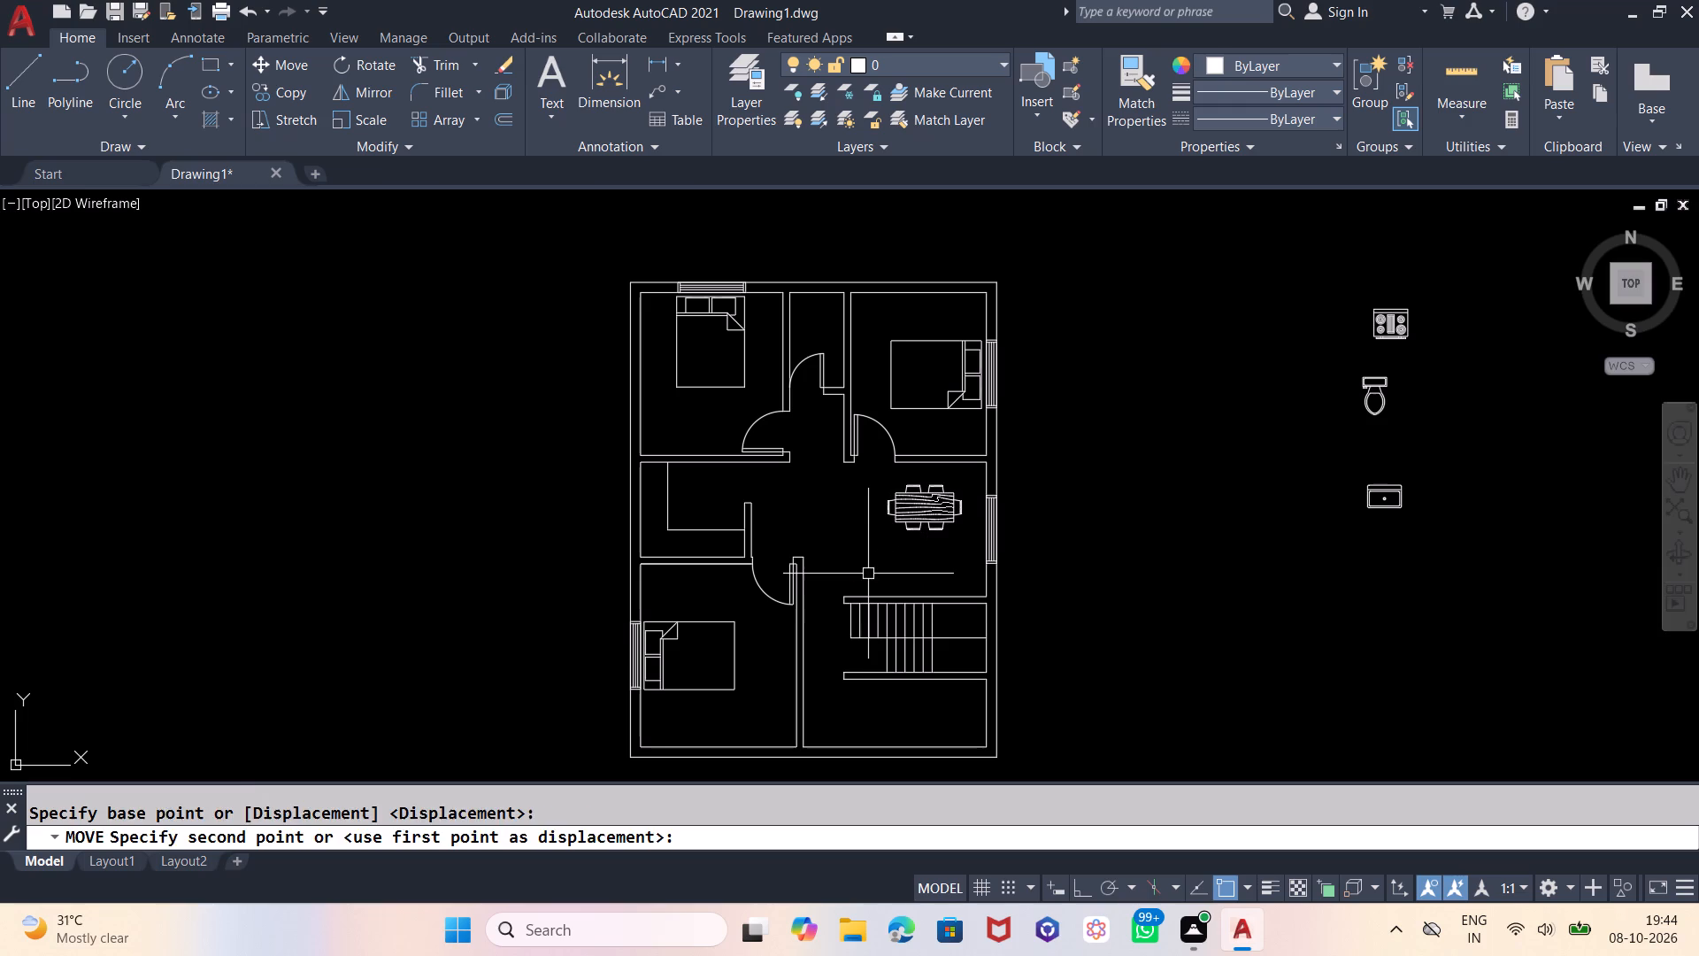
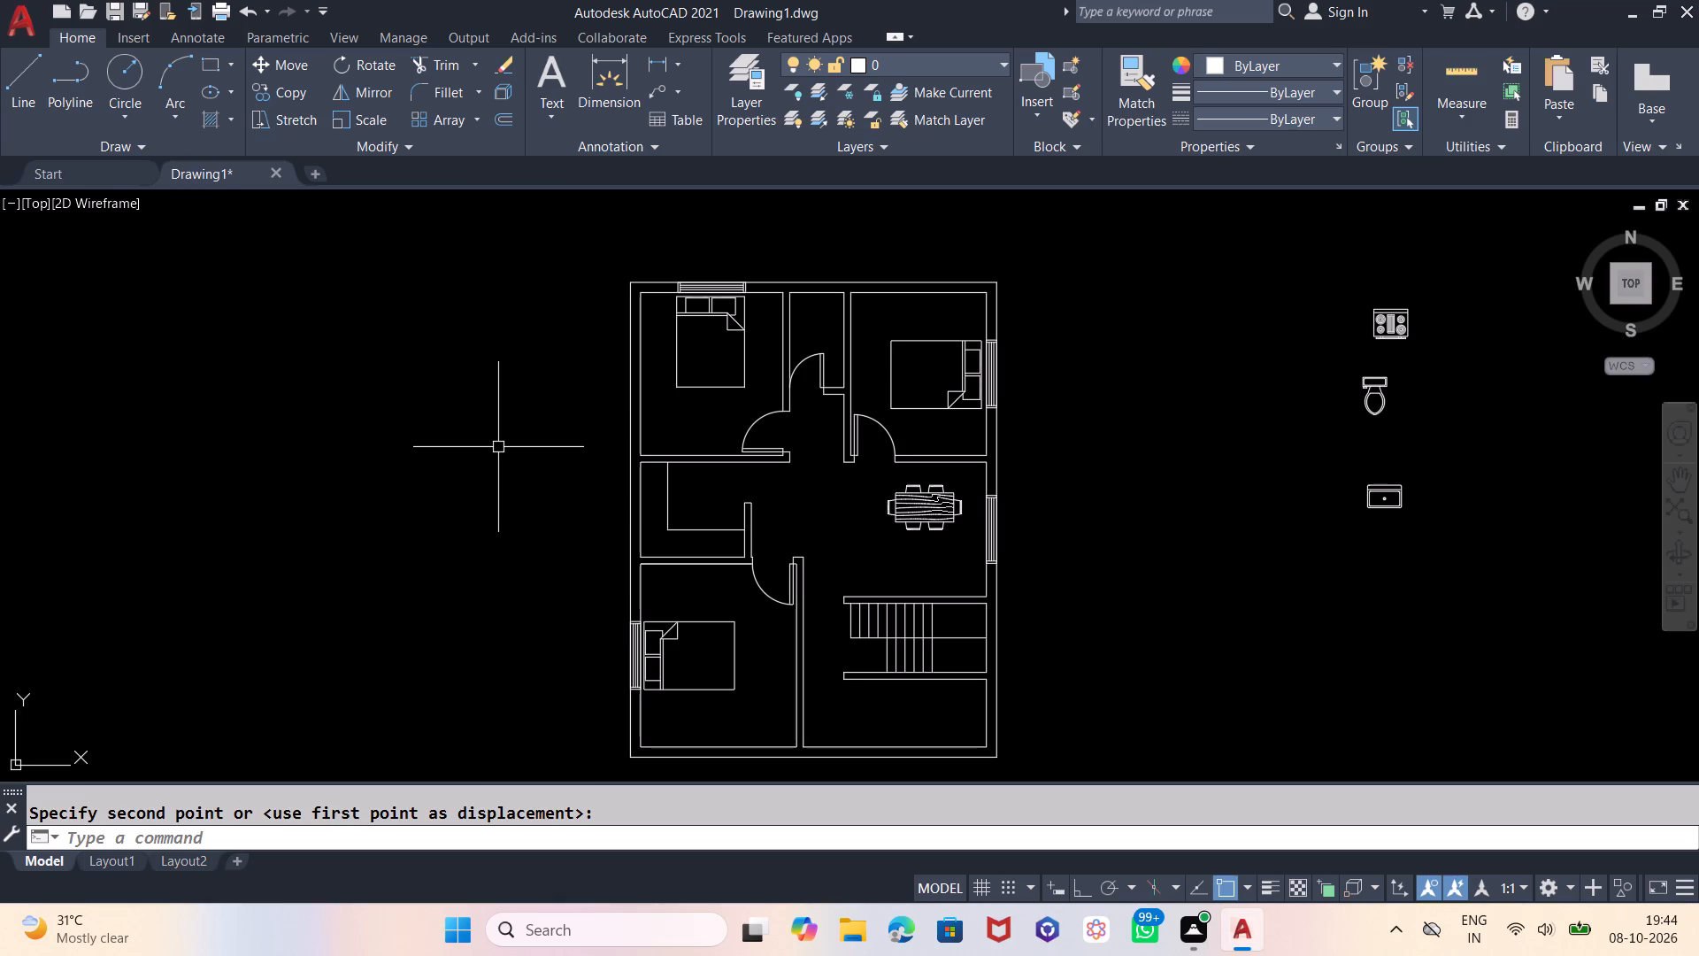
Move the toilet block closer to the plan, just outside the east wall.
{"action": "left_click", "coordinate": [1375, 386]}
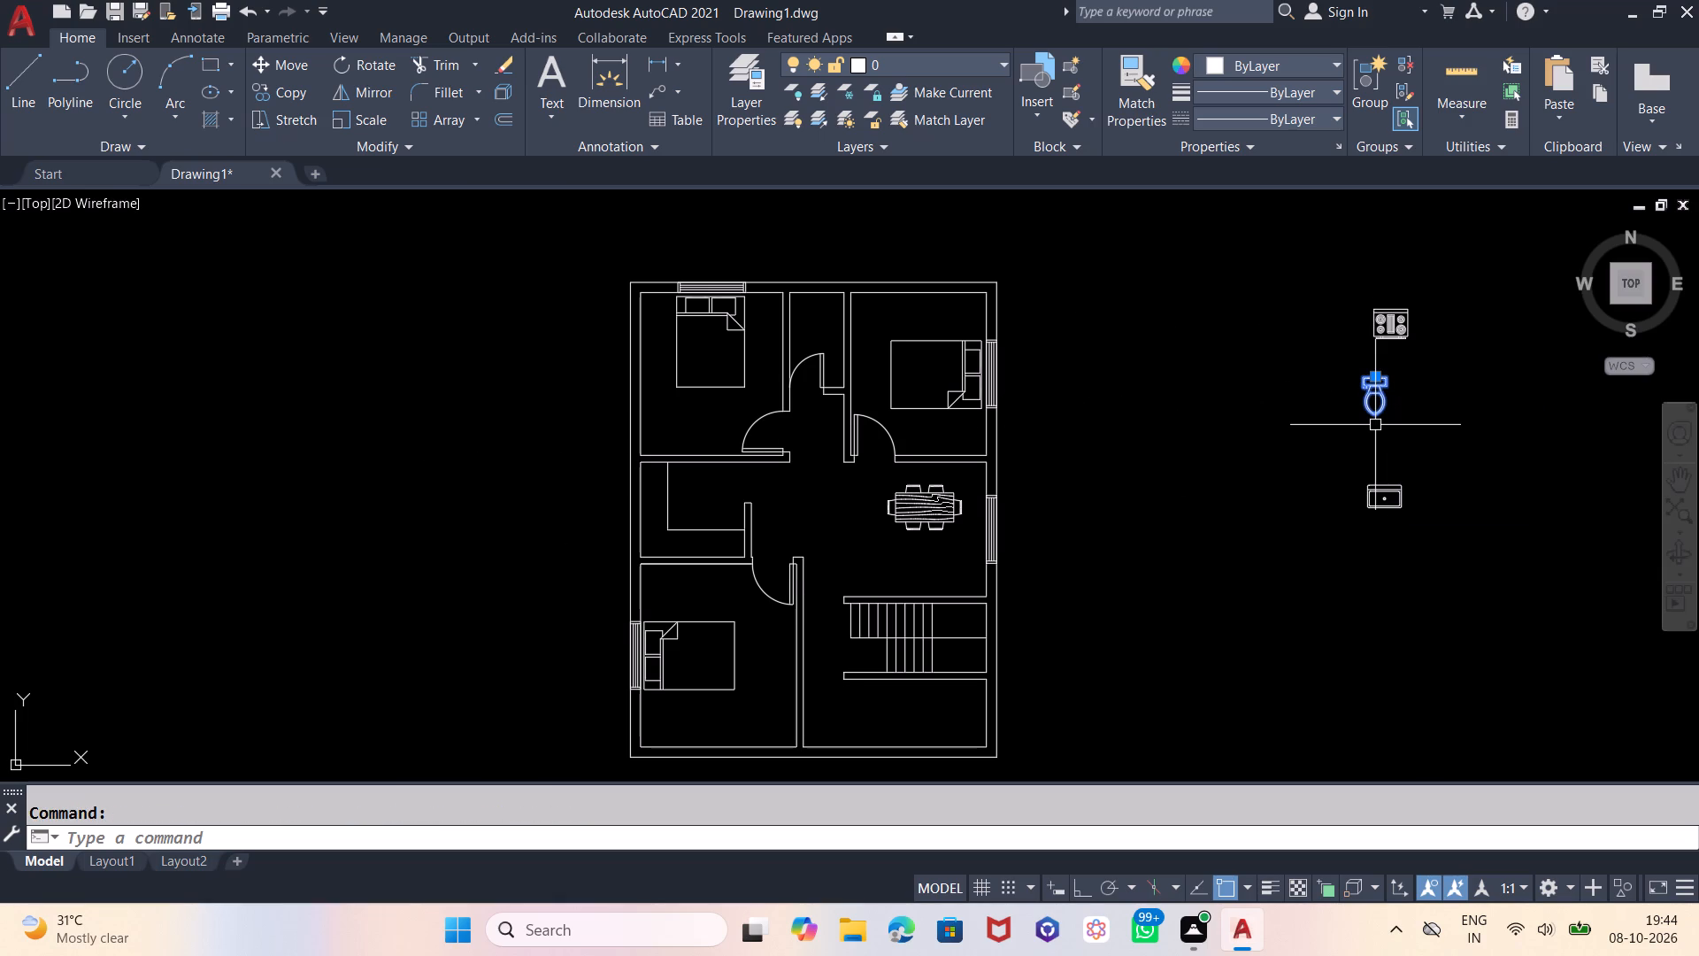
{"action": "key", "text": "m"}
{"action": "key", "text": "Return"}
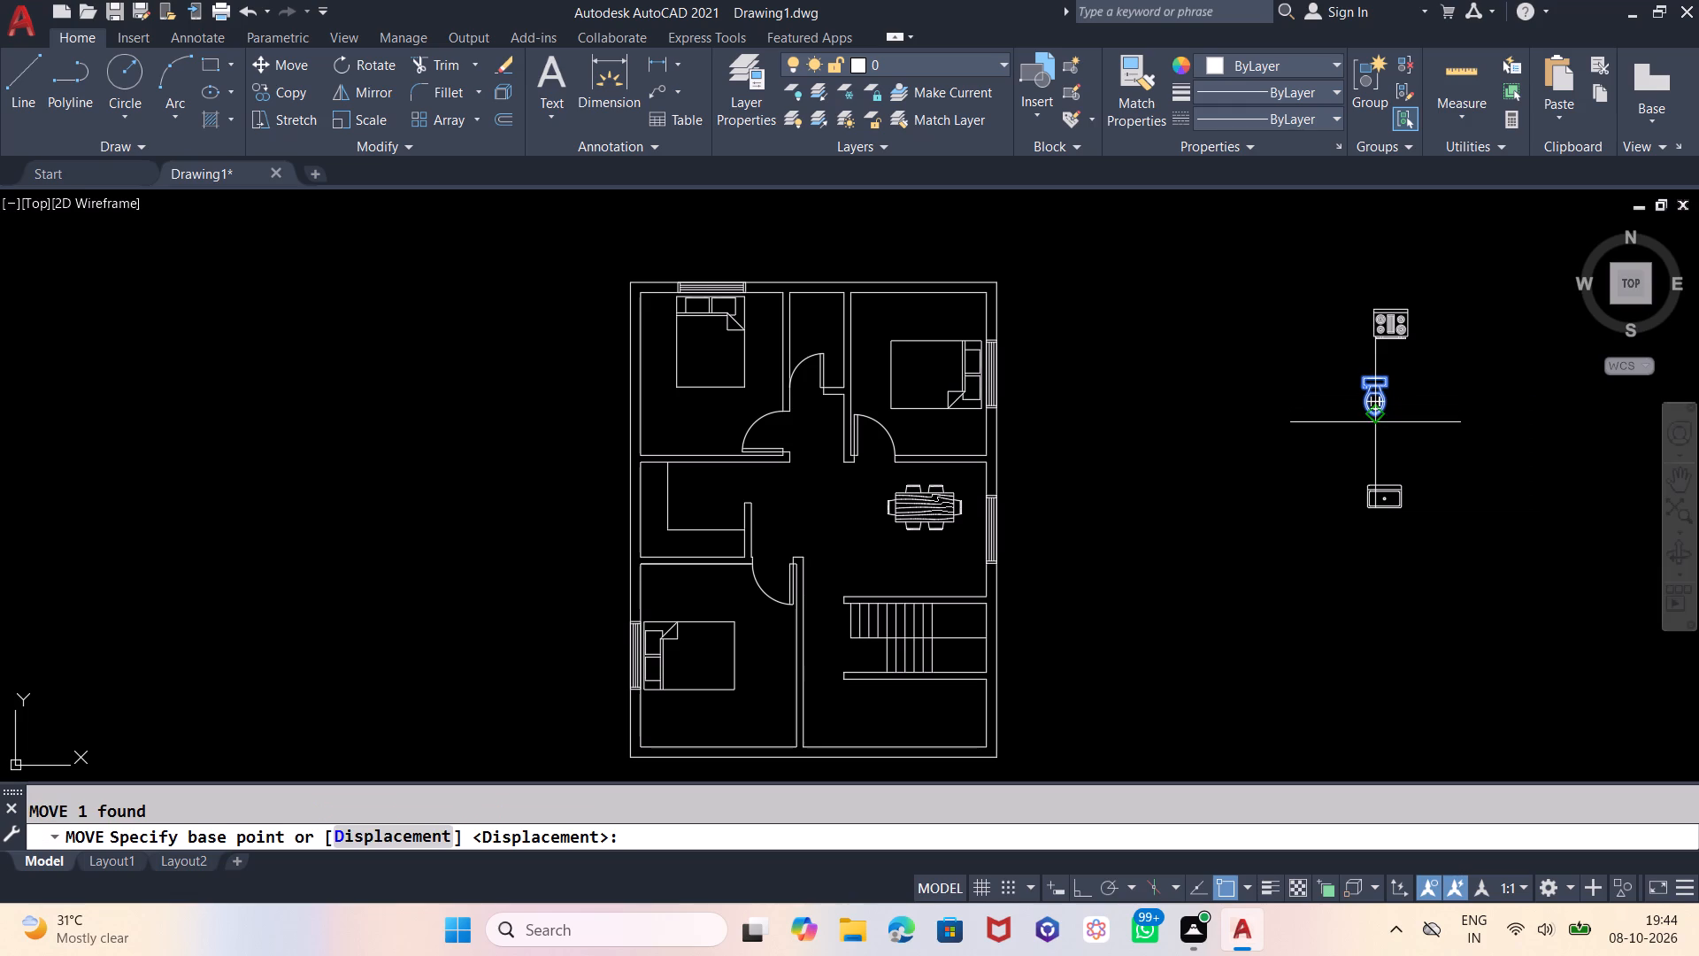
{"action": "left_click", "coordinate": [1337, 430]}
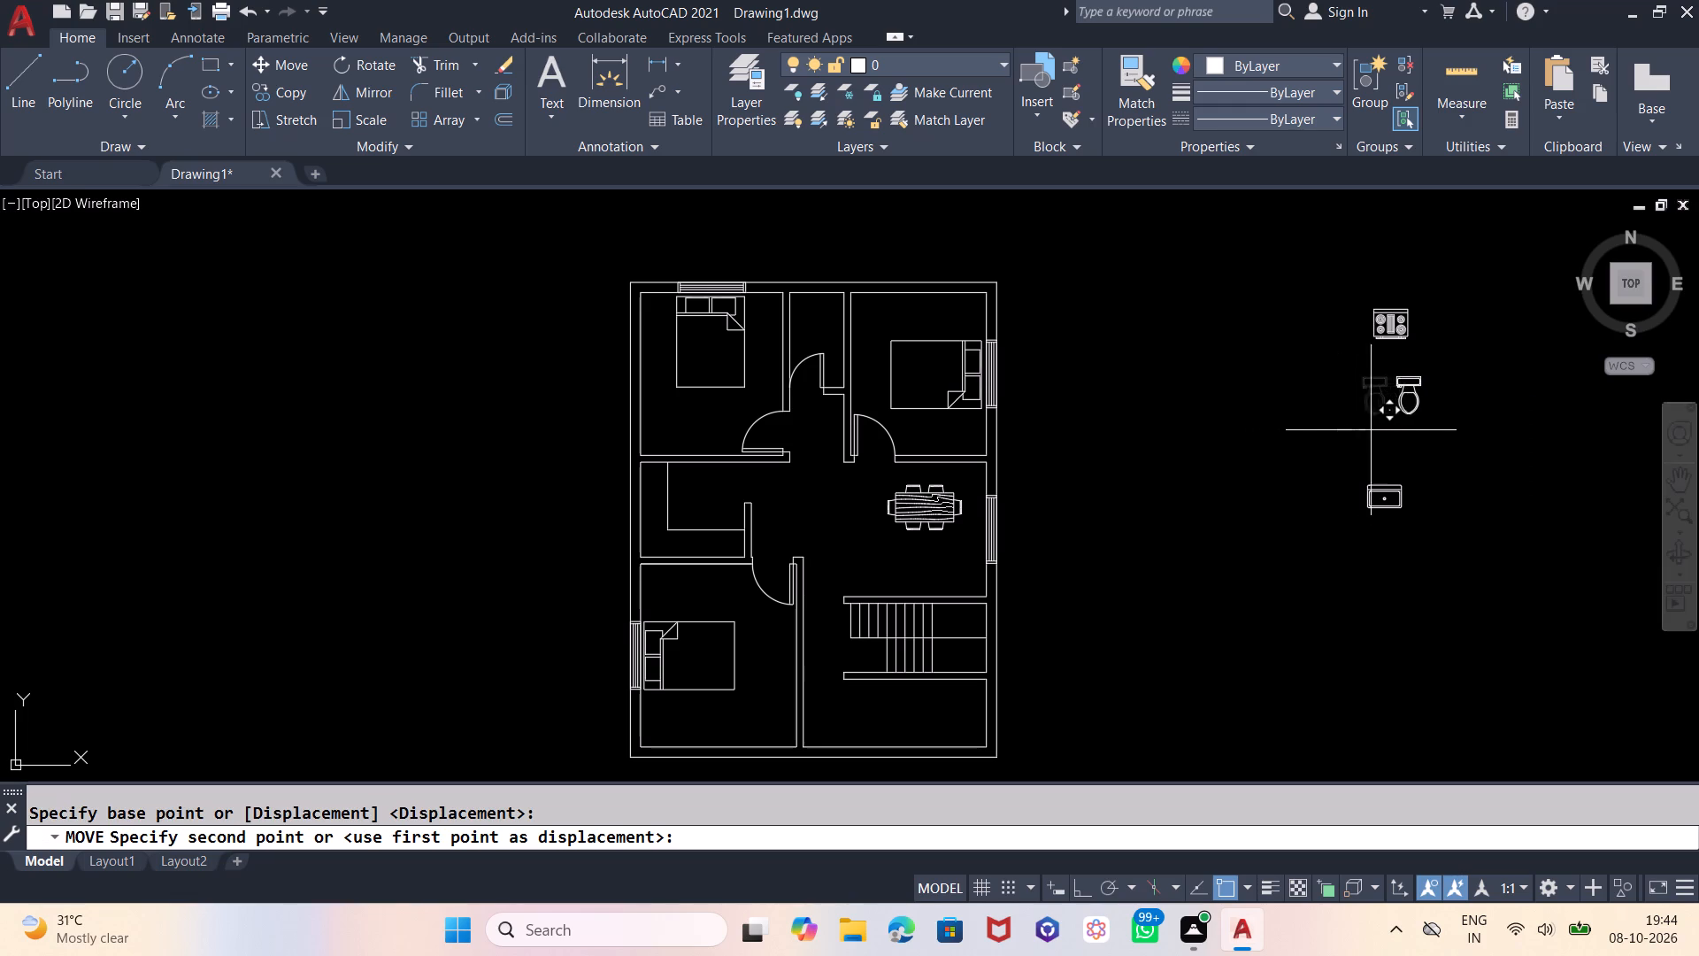
{"action": "left_click", "coordinate": [1140, 468]}
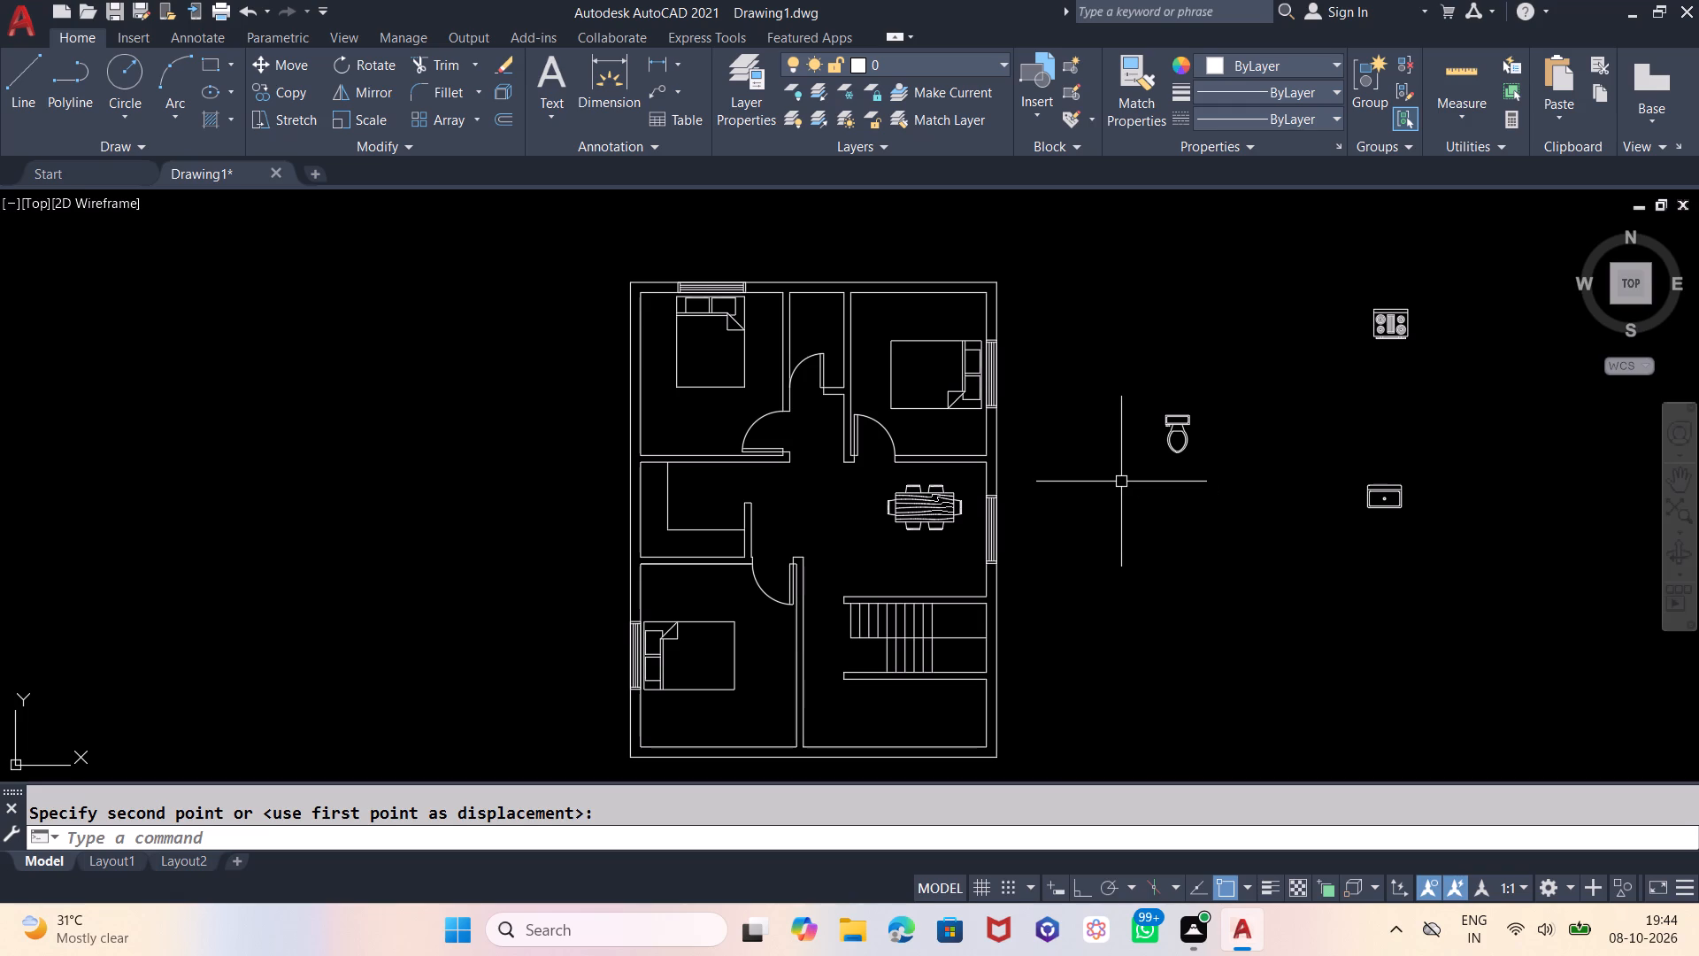
Draw a rectangle 1' wide by 9" high in the empty area west of the floor plan.
{"action": "left_click", "coordinate": [206, 56]}
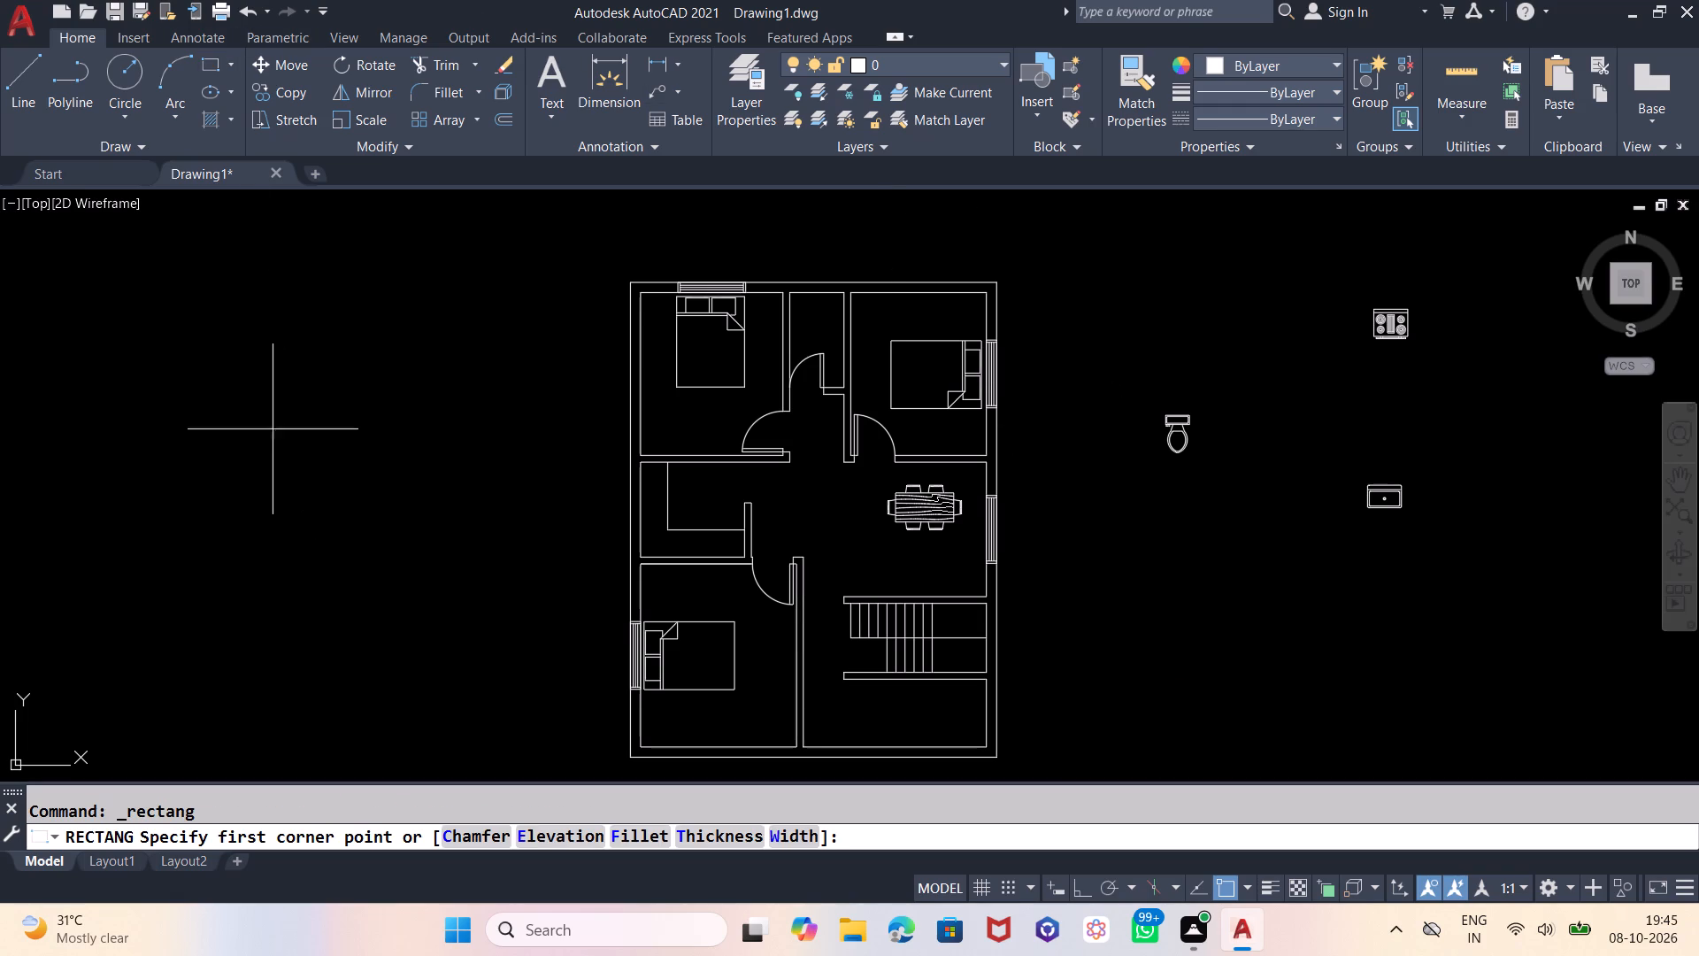
{"action": "left_click", "coordinate": [270, 427]}
{"action": "key", "text": "1"}
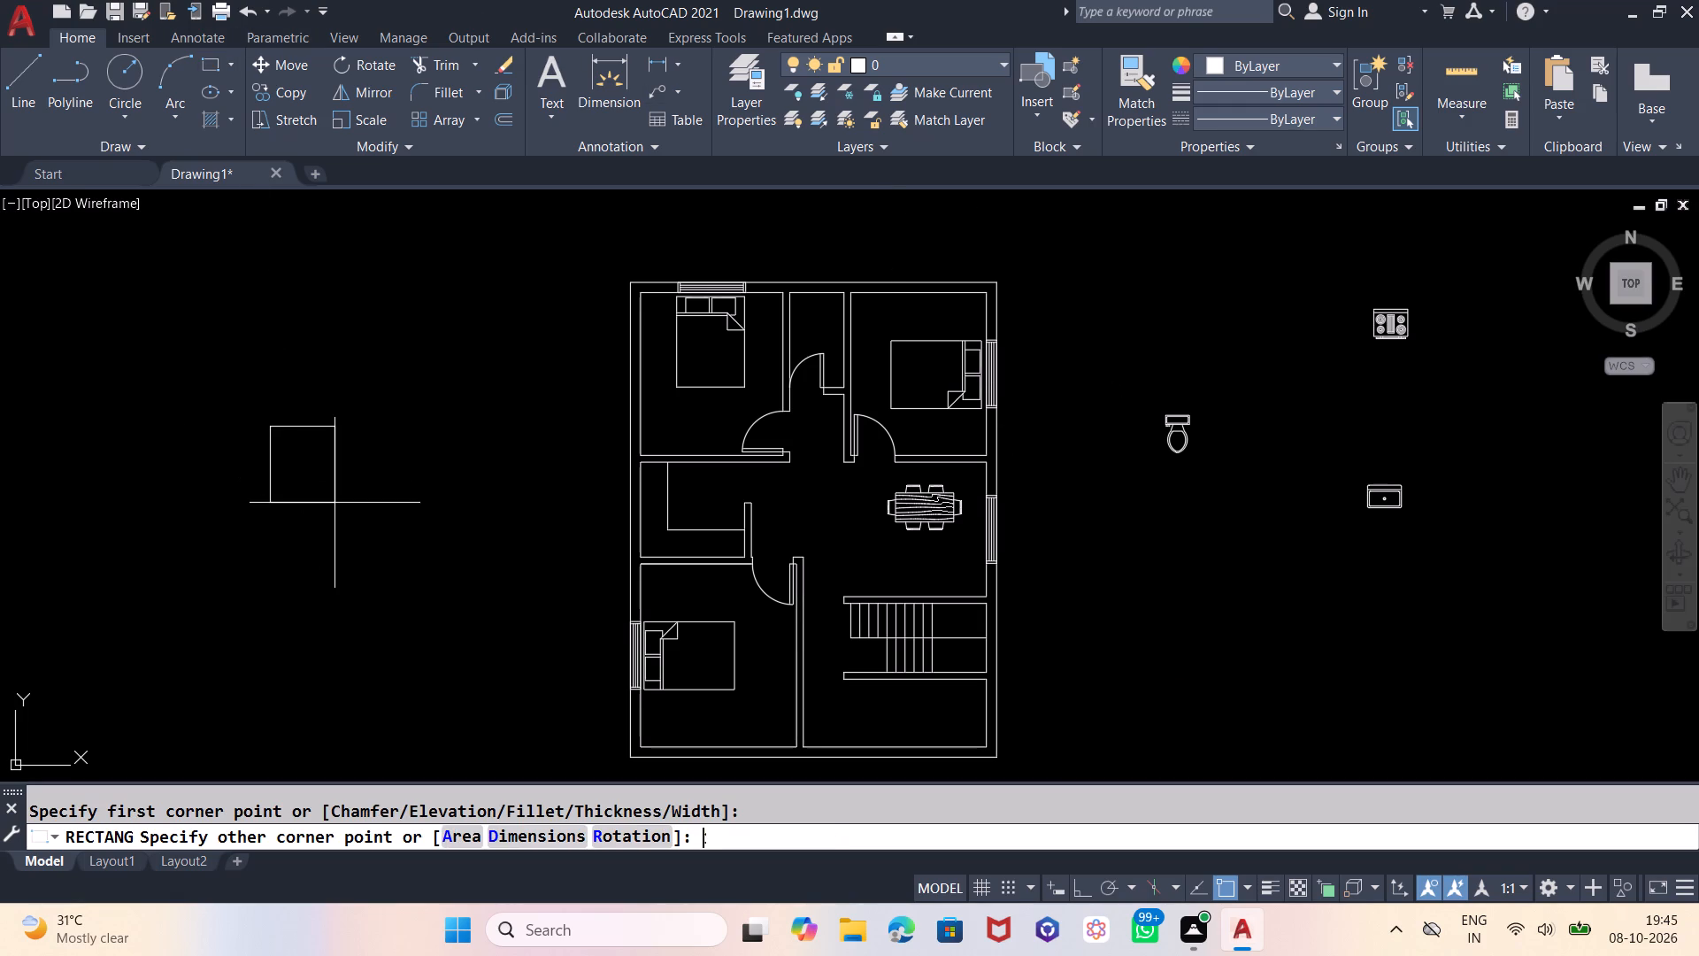
{"action": "key", "text": "BackSpace"}
{"action": "key", "text": "shift+at"}
{"action": "type", "text": "1',"}
{"action": "key", "text": "9"}
{"action": "key", "text": "Return"}
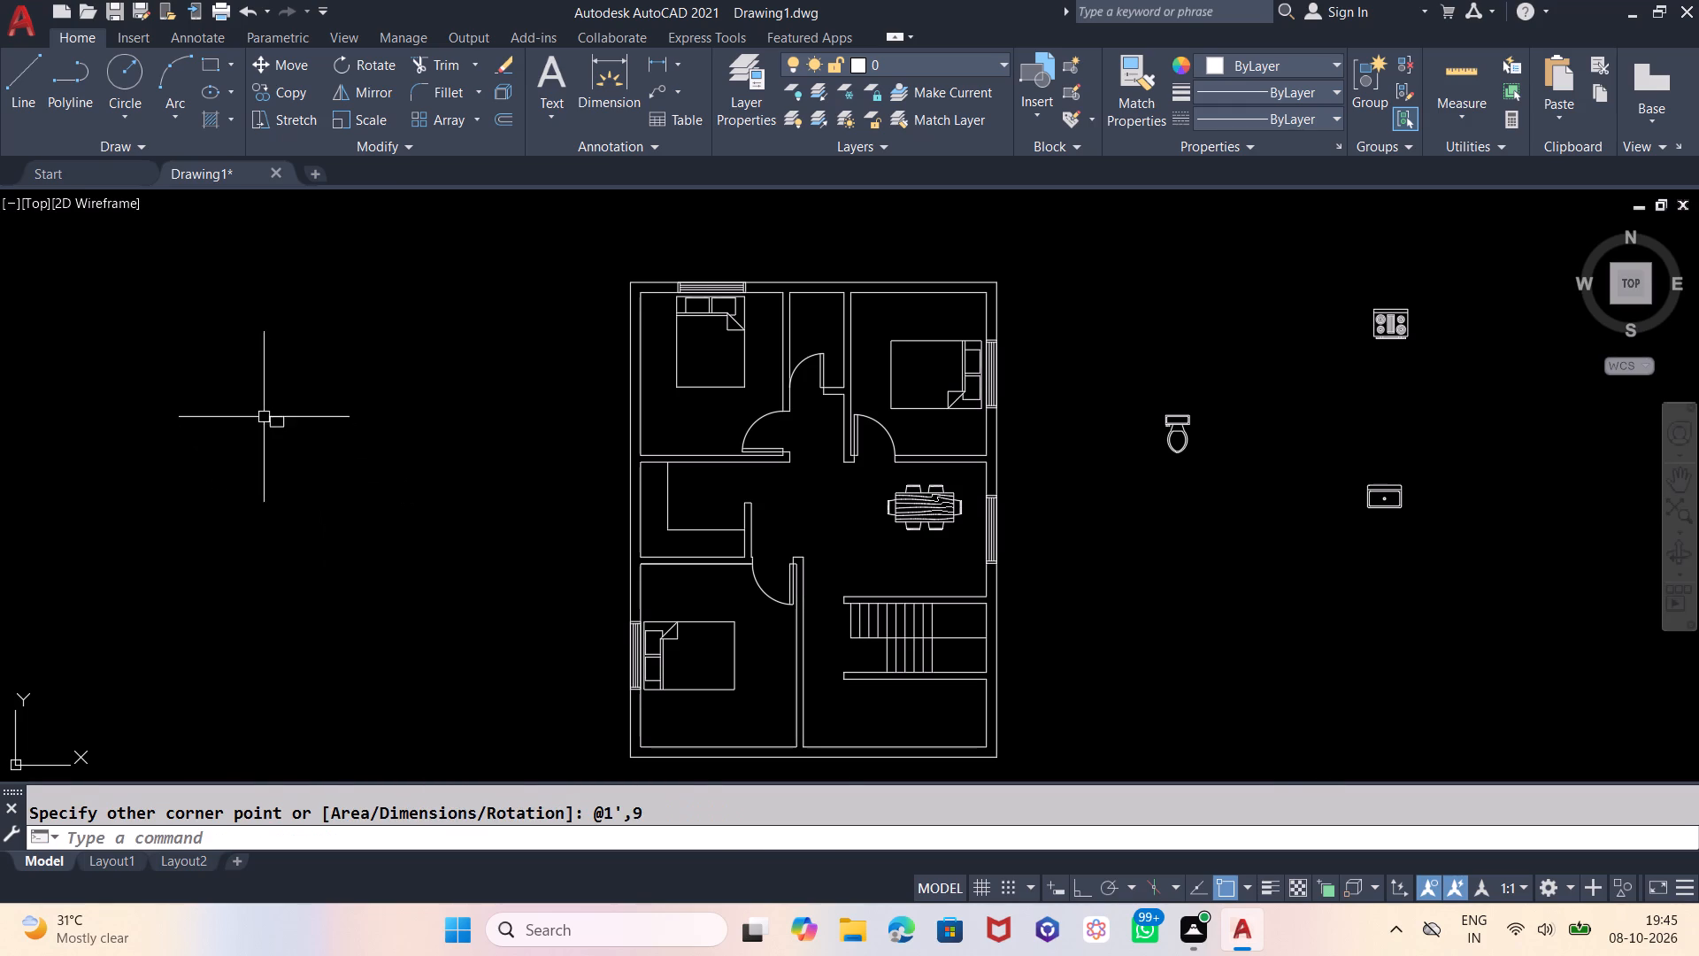
Explode the new 1' by 9" rectangle into separate lines.
{"action": "scroll", "coordinate": [264, 417], "scroll_direction": "up", "scroll_amount": 5}
{"action": "scroll", "coordinate": [348, 418], "scroll_direction": "up", "scroll_amount": 2}
{"action": "left_click", "coordinate": [356, 385]}
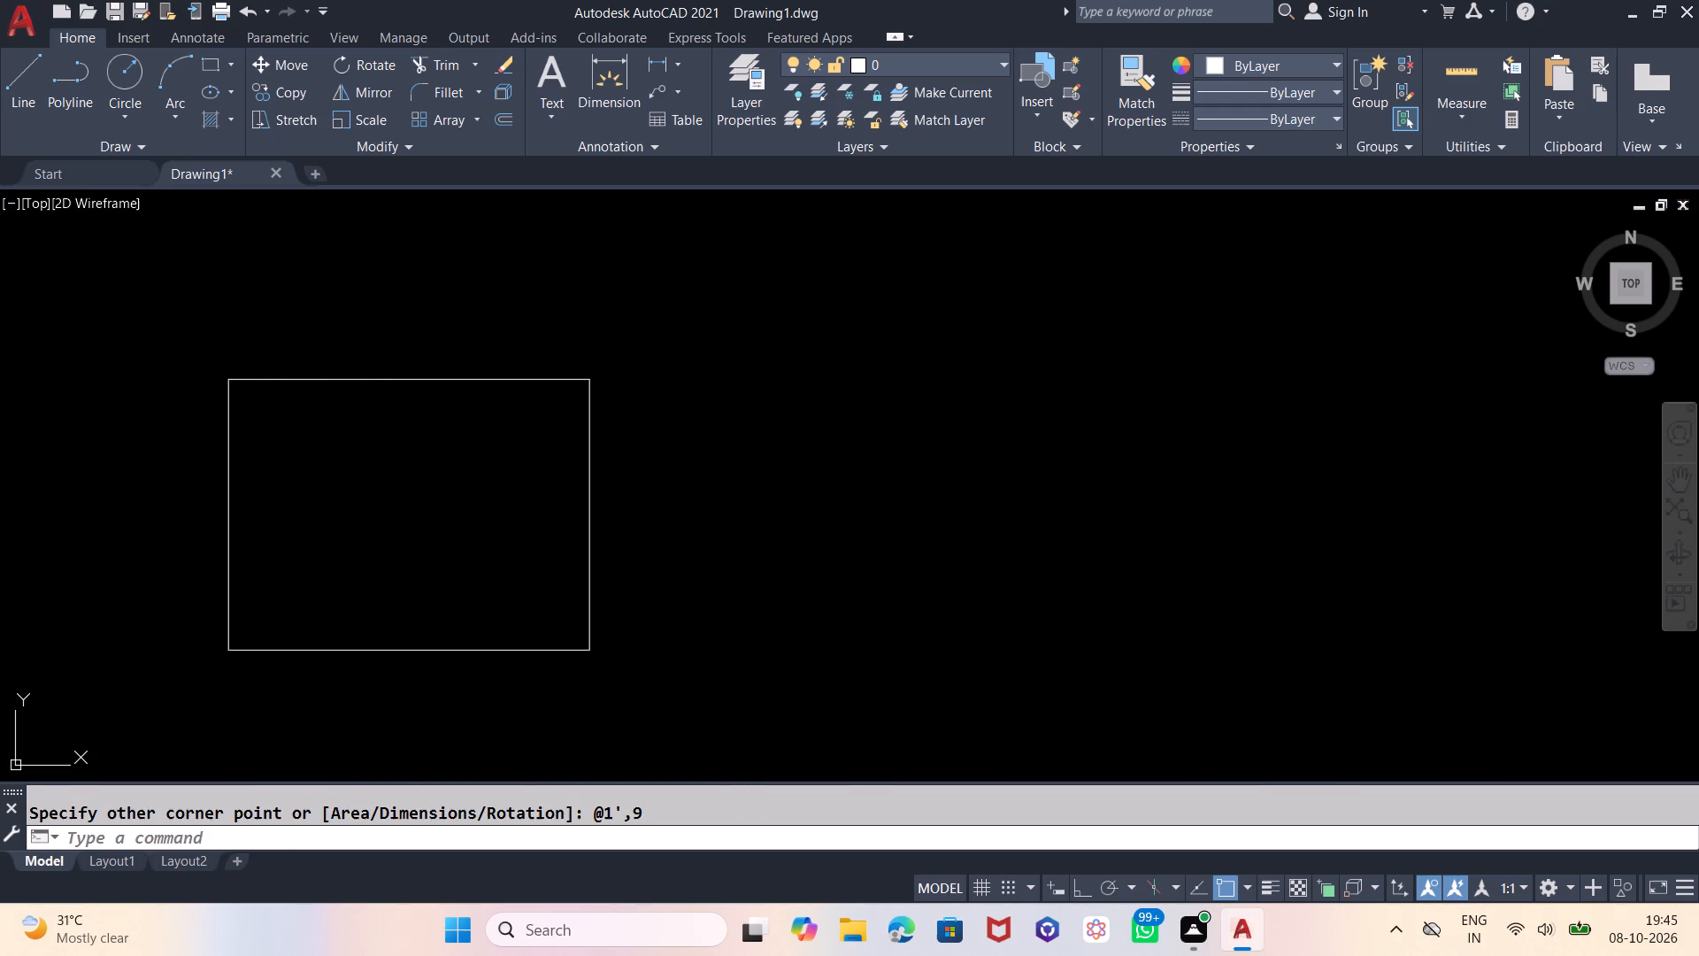
{"action": "double_click", "coordinate": [361, 380]}
{"action": "key", "text": "x"}
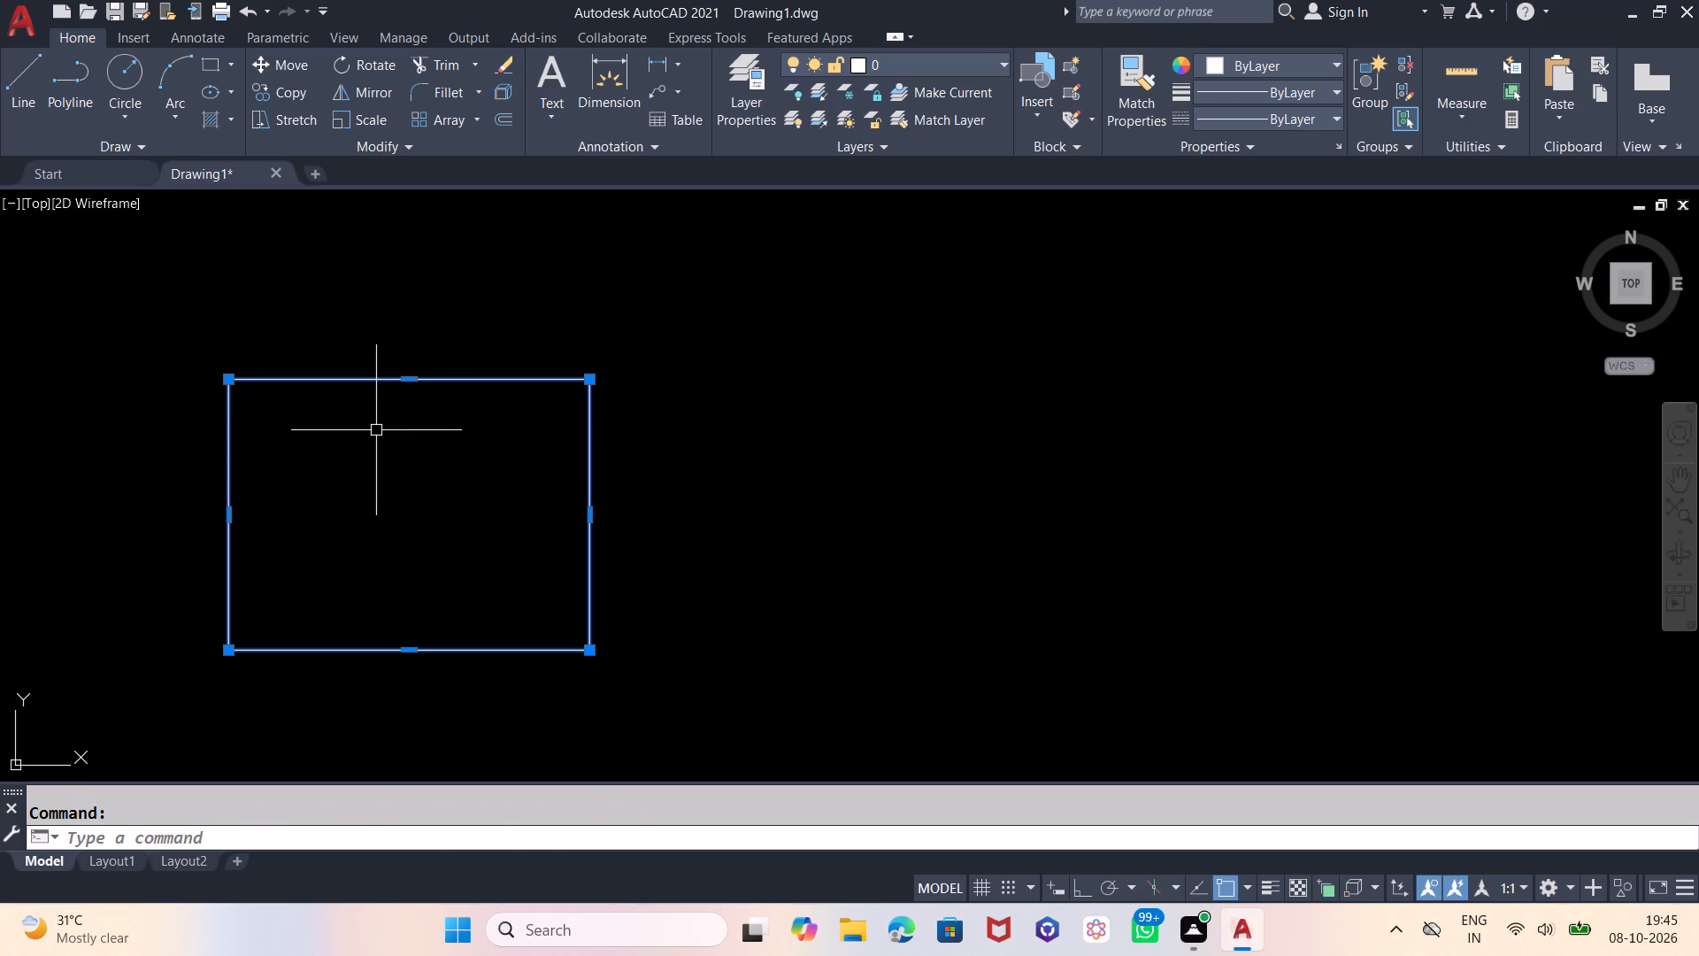
{"action": "key", "text": "Return"}
Draw a horizontal line across the rectangle between the midpoints of its two vertical sides.
{"action": "key", "text": "l"}
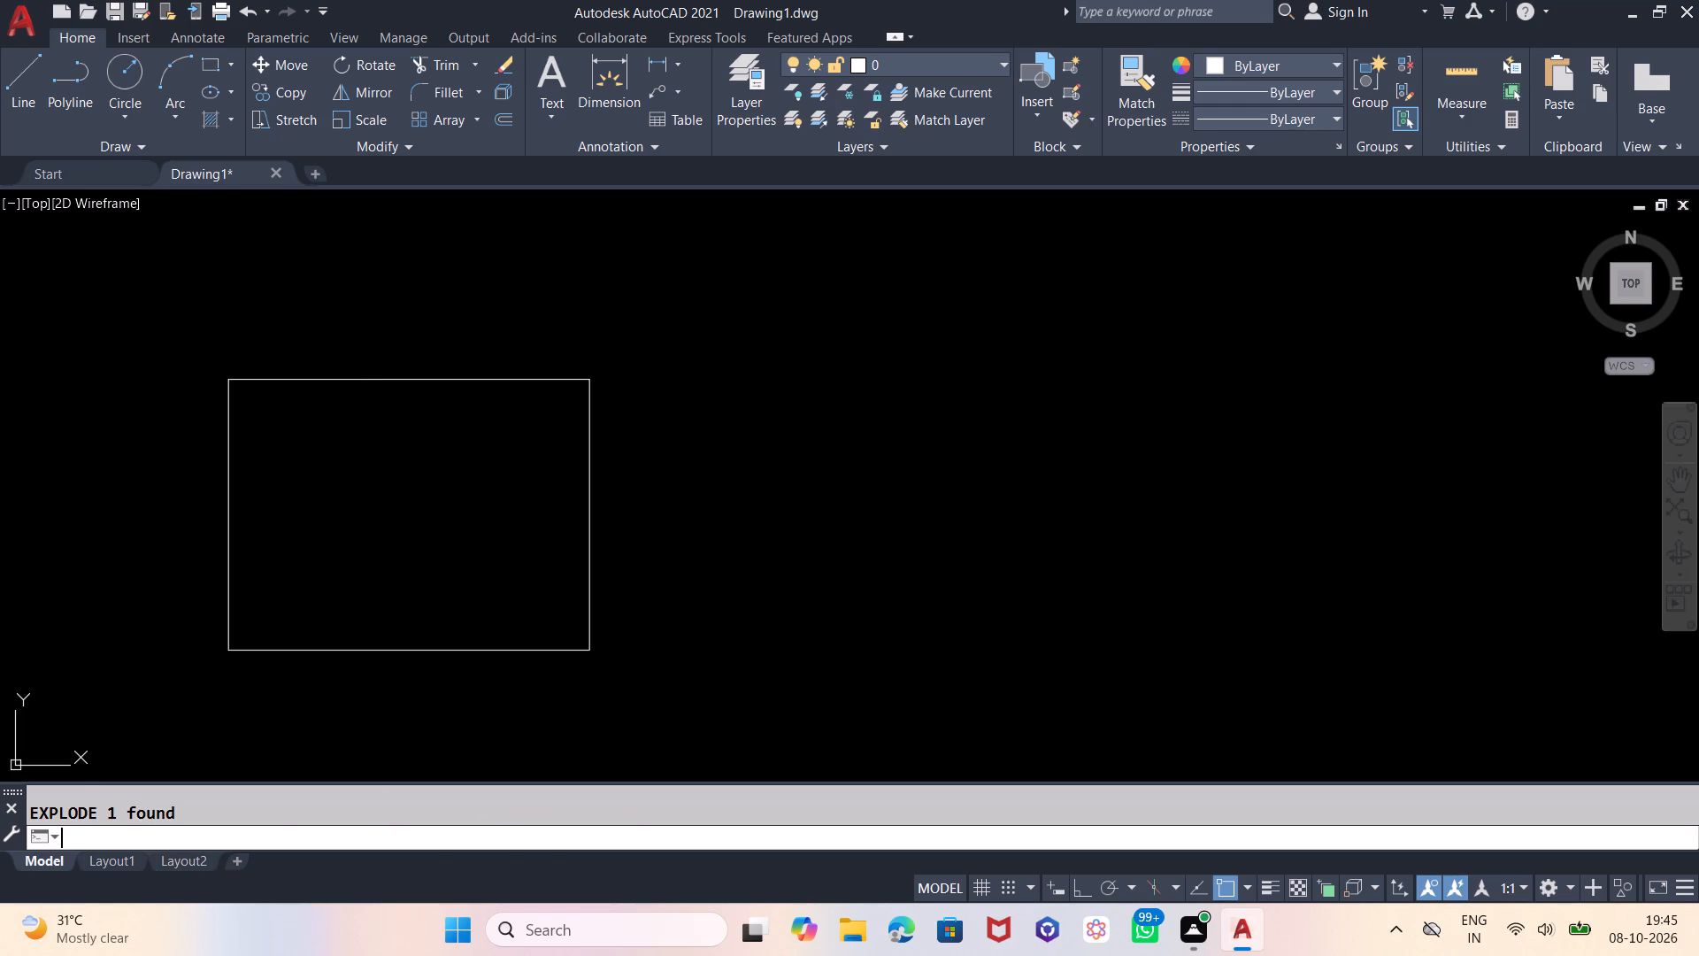
{"action": "key", "text": "Return"}
{"action": "left_click", "coordinate": [228, 509]}
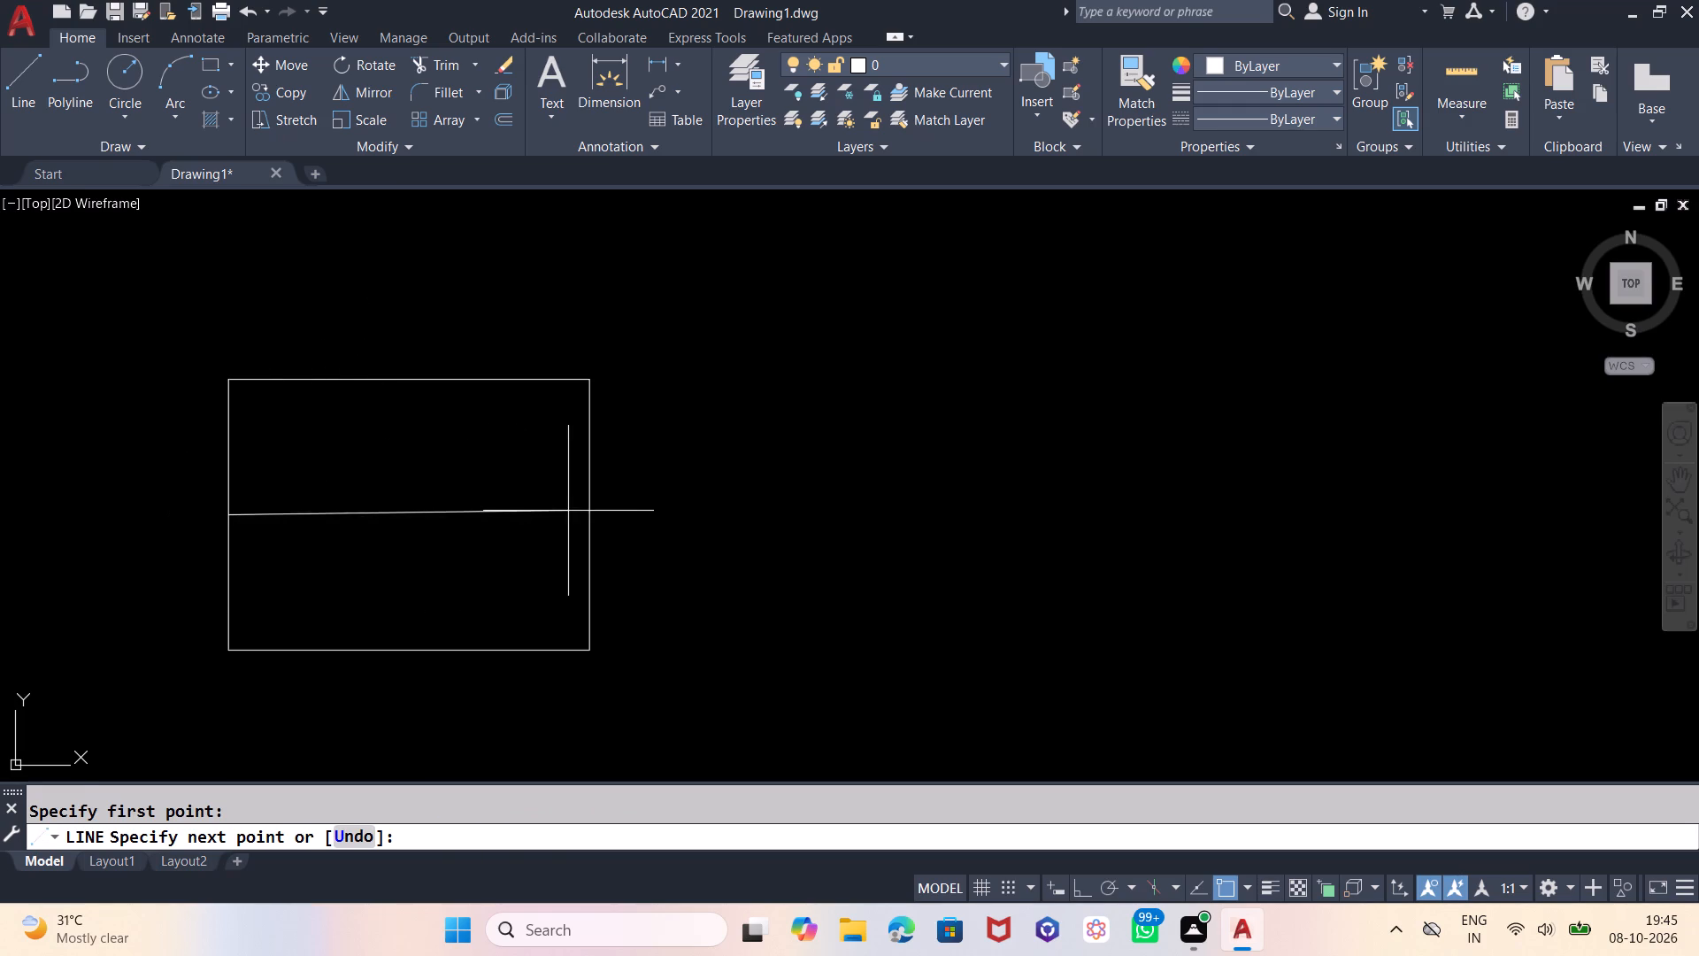
{"action": "left_click", "coordinate": [589, 512]}
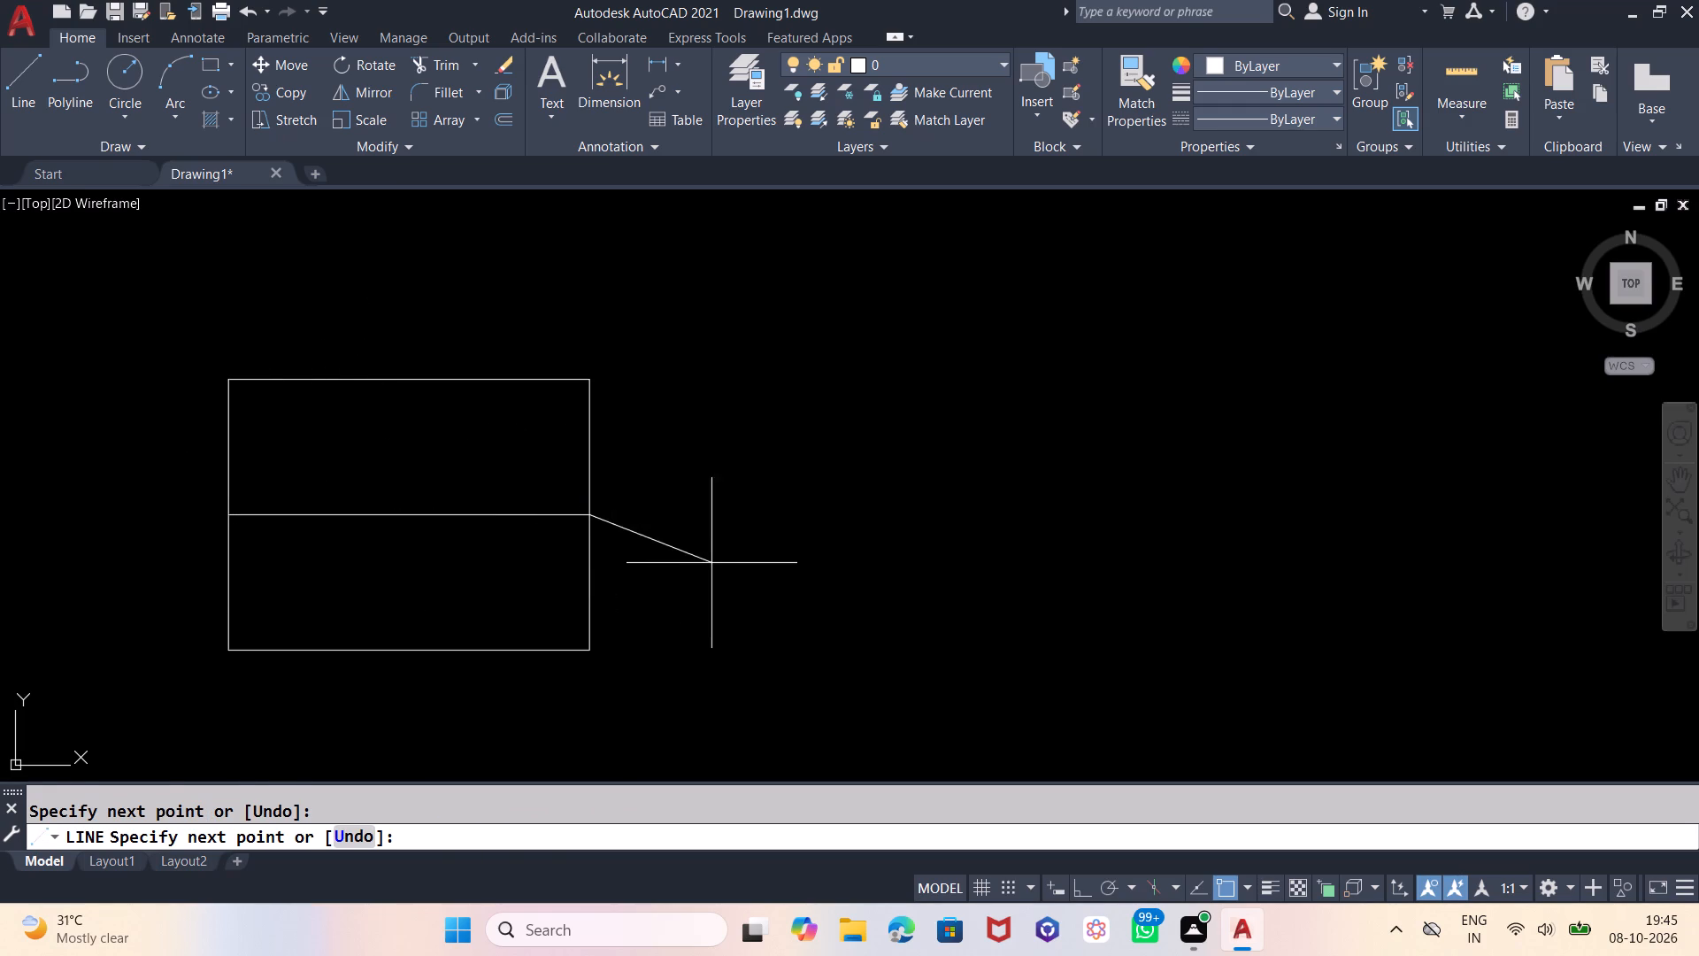
{"action": "key", "text": "Escape"}
Offset the rectangle's horizontal midline 2" up and down, and both vertical sides 2" inward.
{"action": "key", "text": "o"}
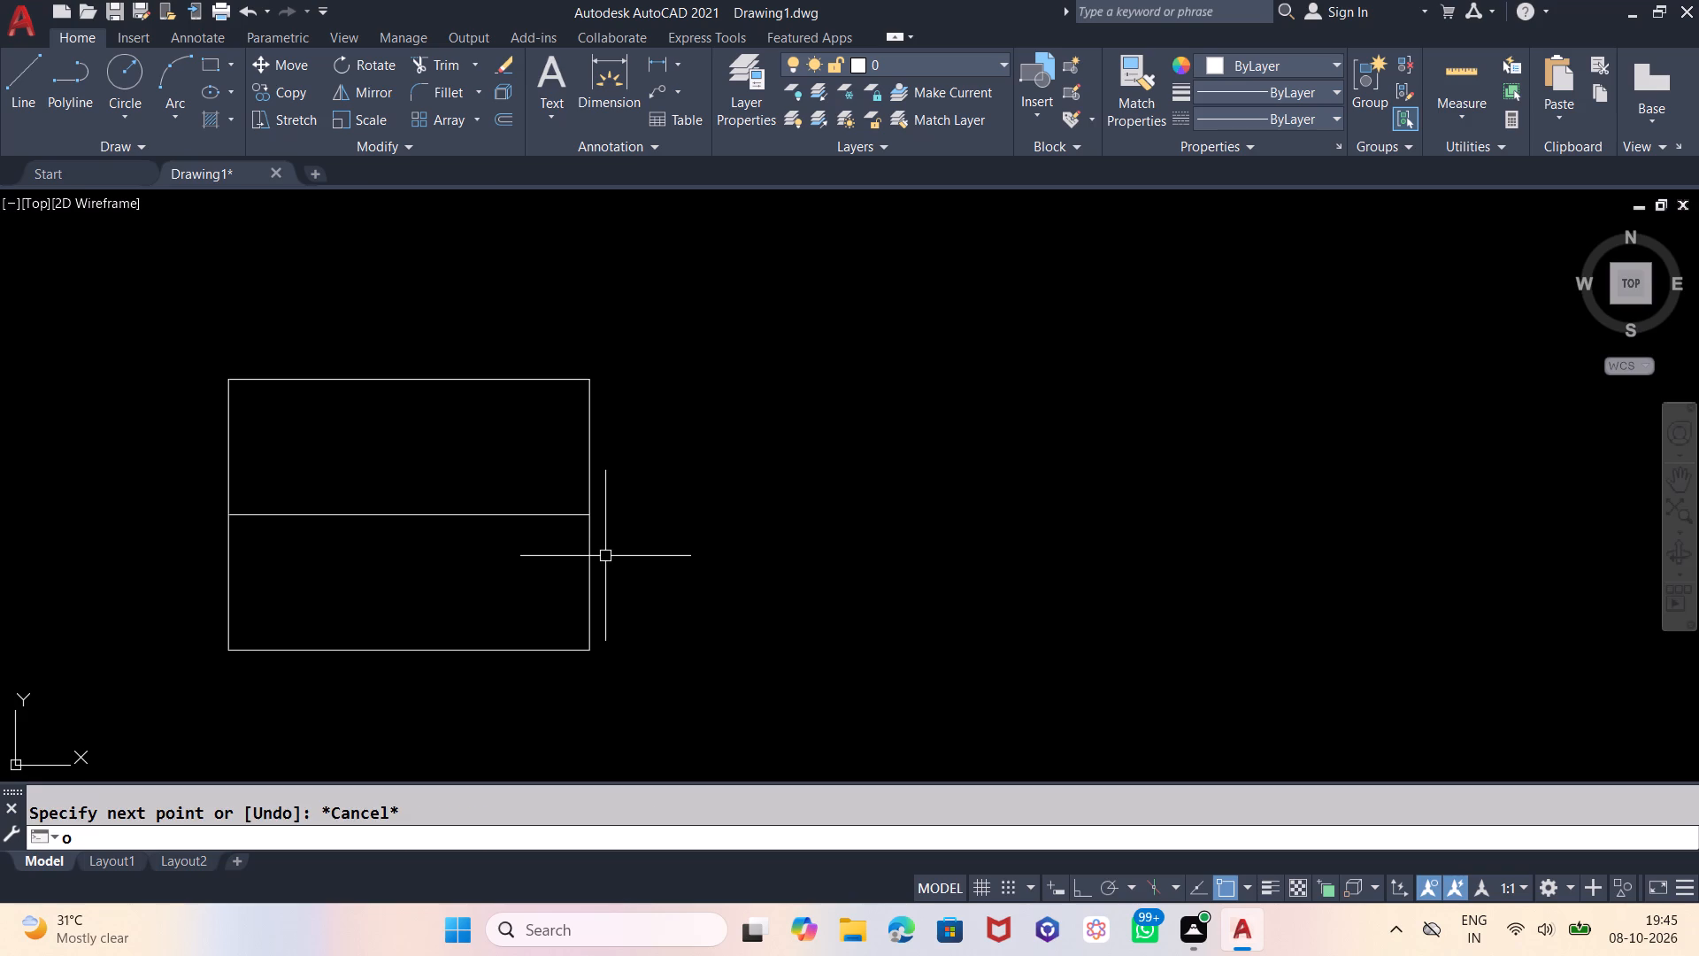
{"action": "key", "text": "Return"}
{"action": "key", "text": "2"}
{"action": "key", "text": "Return"}
{"action": "left_click", "coordinate": [465, 516]}
{"action": "left_click", "coordinate": [456, 450]}
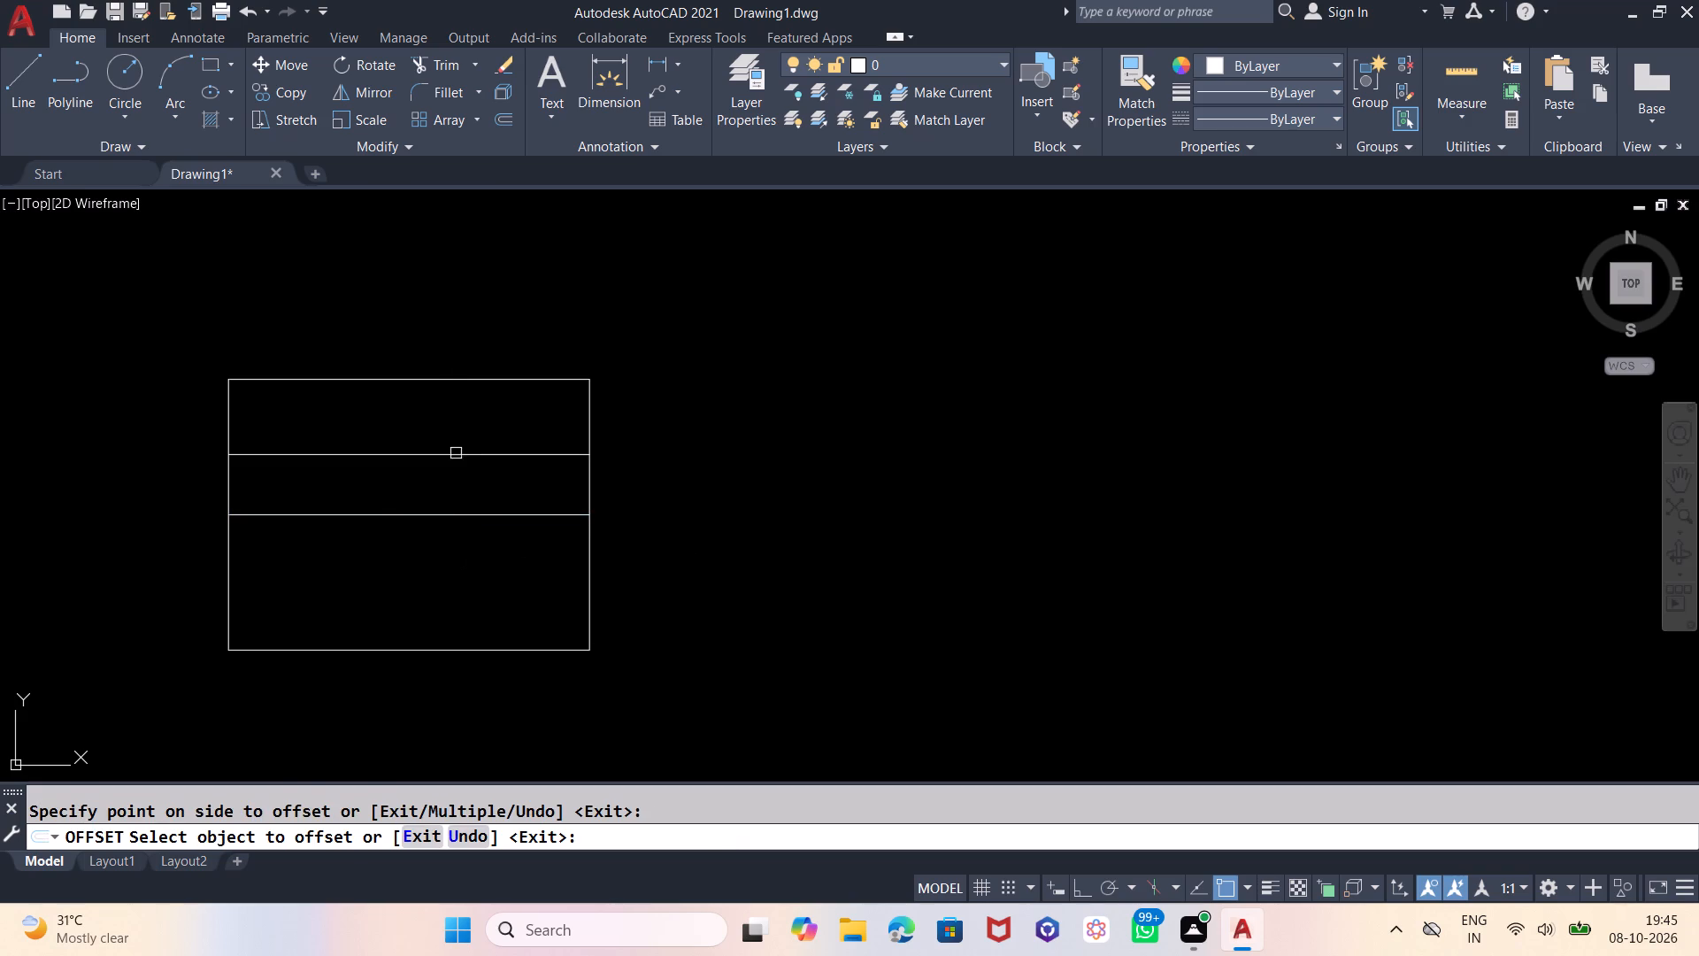
{"action": "left_click", "coordinate": [473, 514]}
{"action": "left_click", "coordinate": [485, 574]}
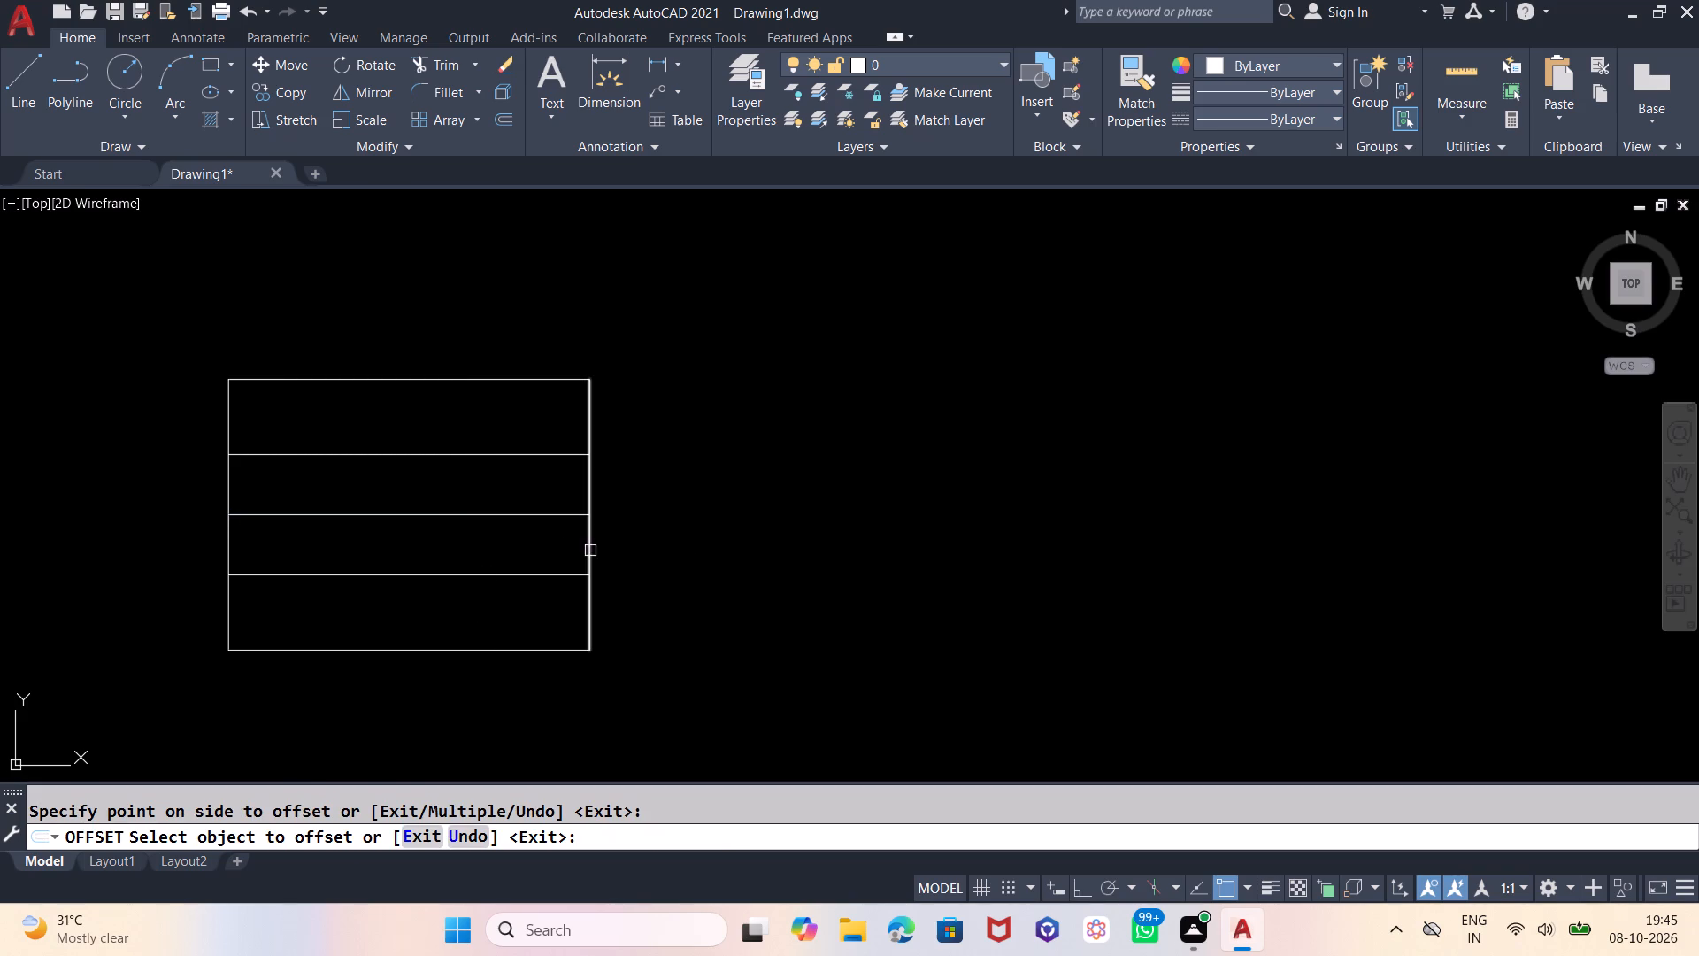
{"action": "left_click", "coordinate": [589, 551]}
{"action": "left_click", "coordinate": [526, 544]}
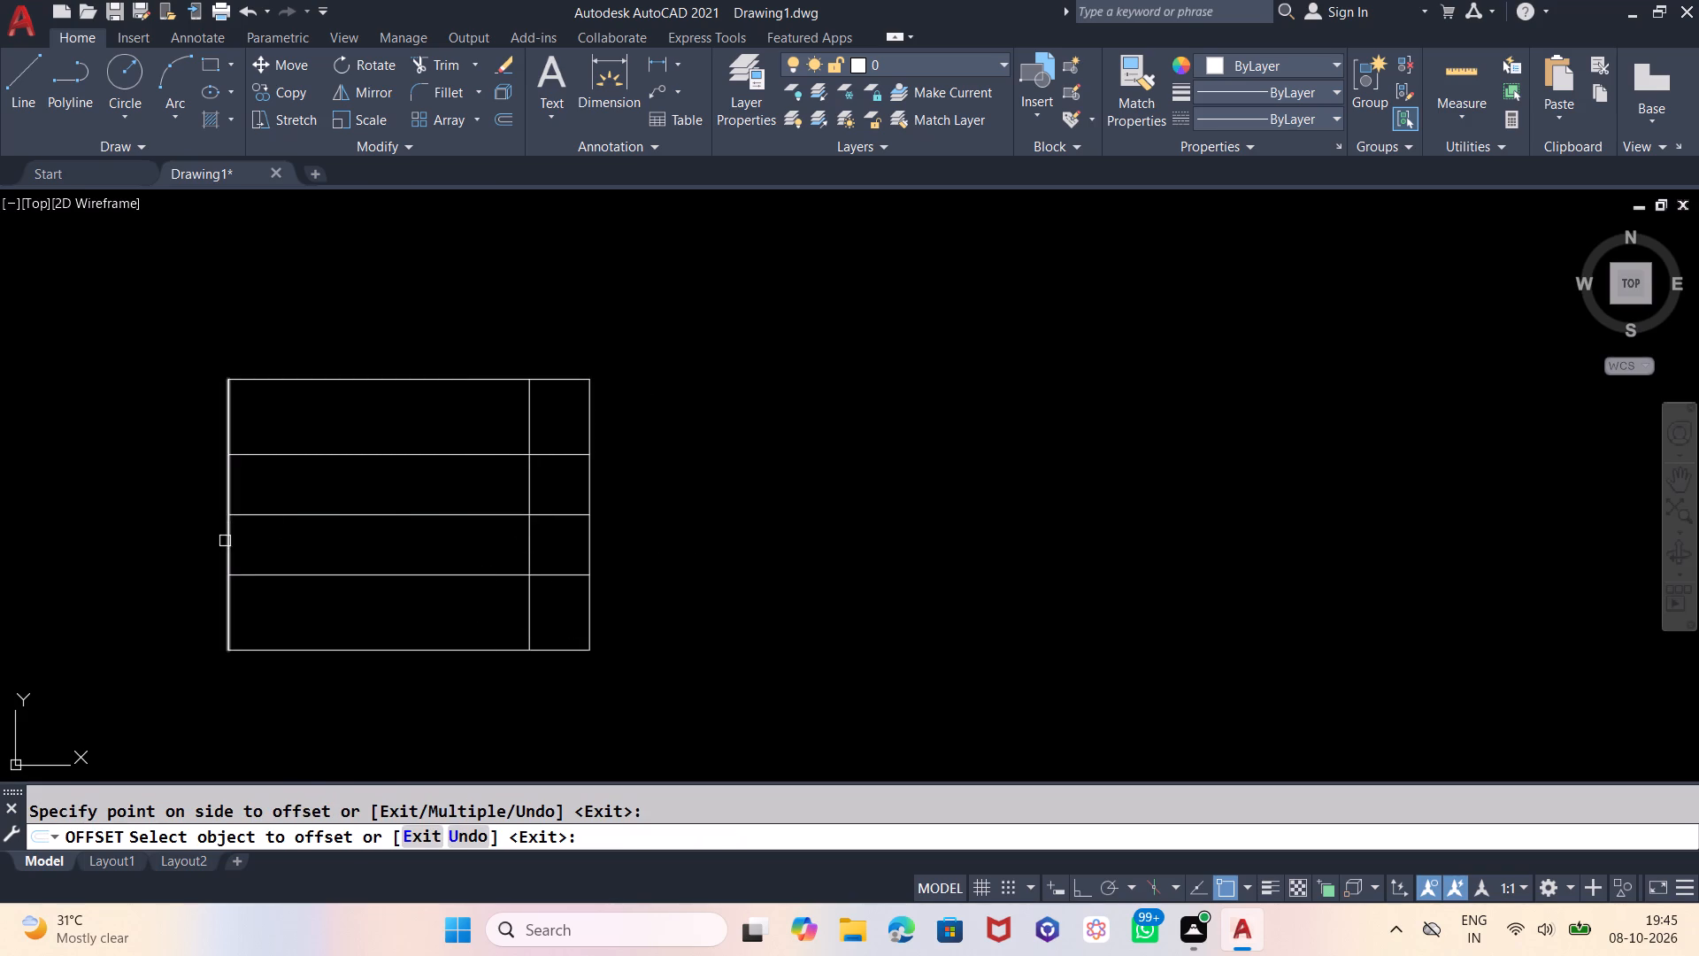
{"action": "left_click_drag", "start_coordinate": [228, 541], "coordinate": [242, 546]}
{"action": "left_click", "coordinate": [346, 563]}
{"action": "key", "text": "Escape"}
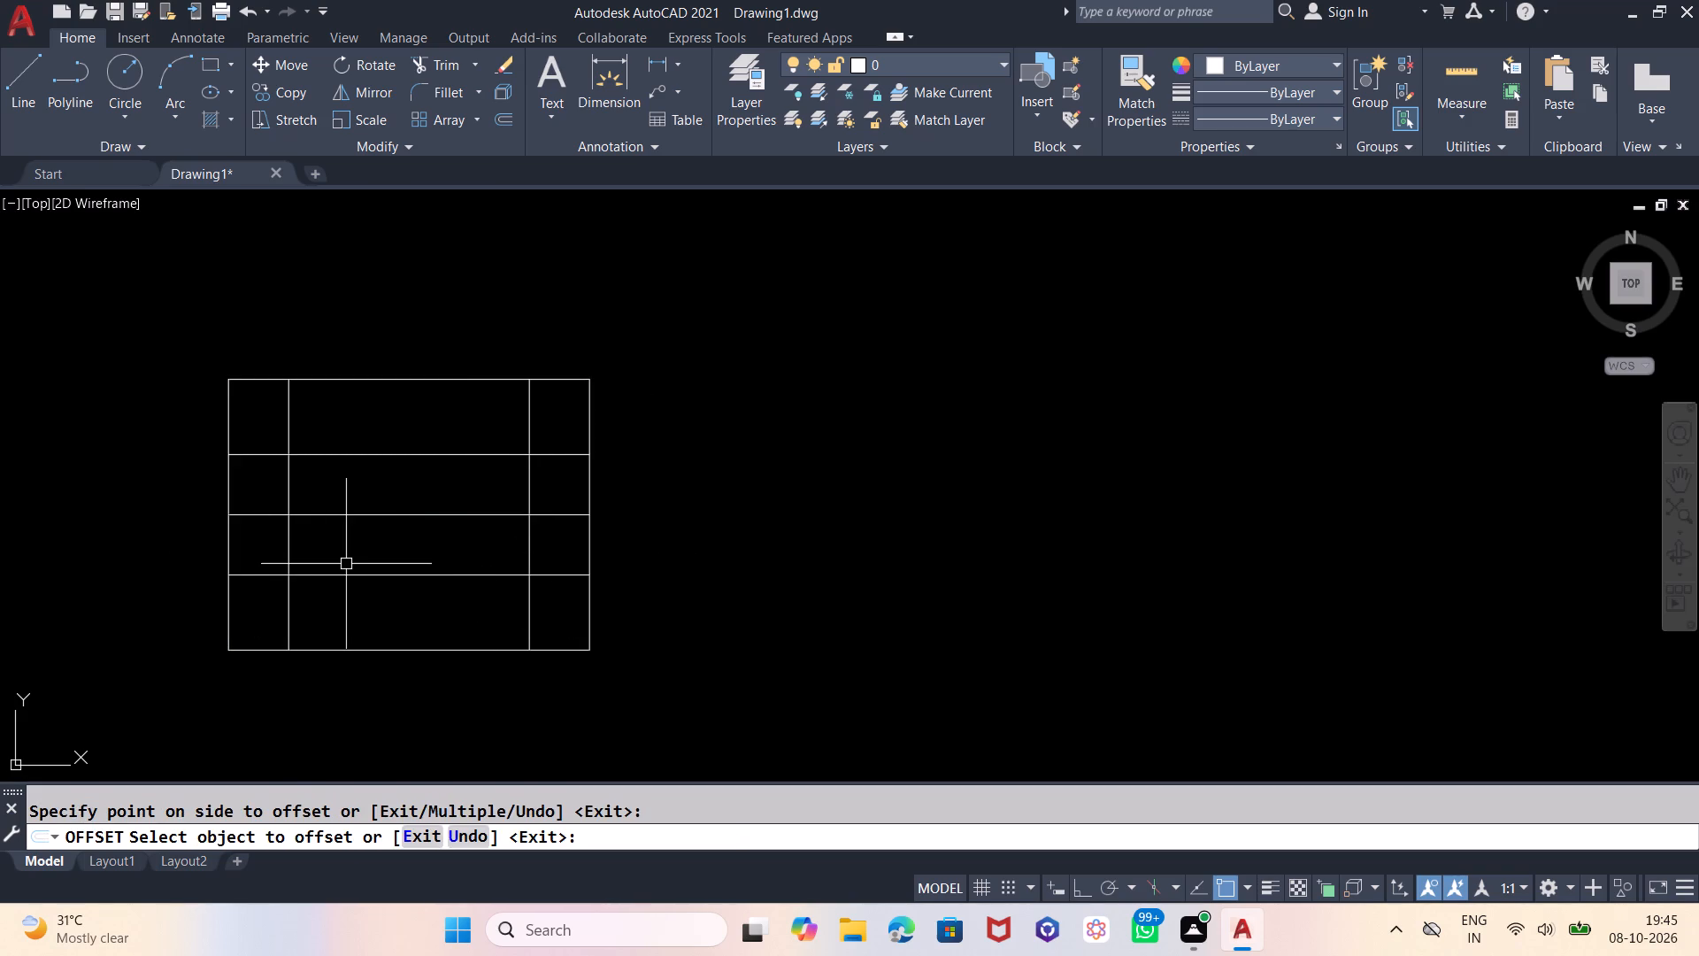
Trim the three inner horizontal lines where they extend past the two inner vertical lines to the rectangle's sides.
{"action": "key", "text": "t"}
{"action": "key", "text": "r"}
{"action": "key", "text": "Return"}
{"action": "key", "text": "Return"}
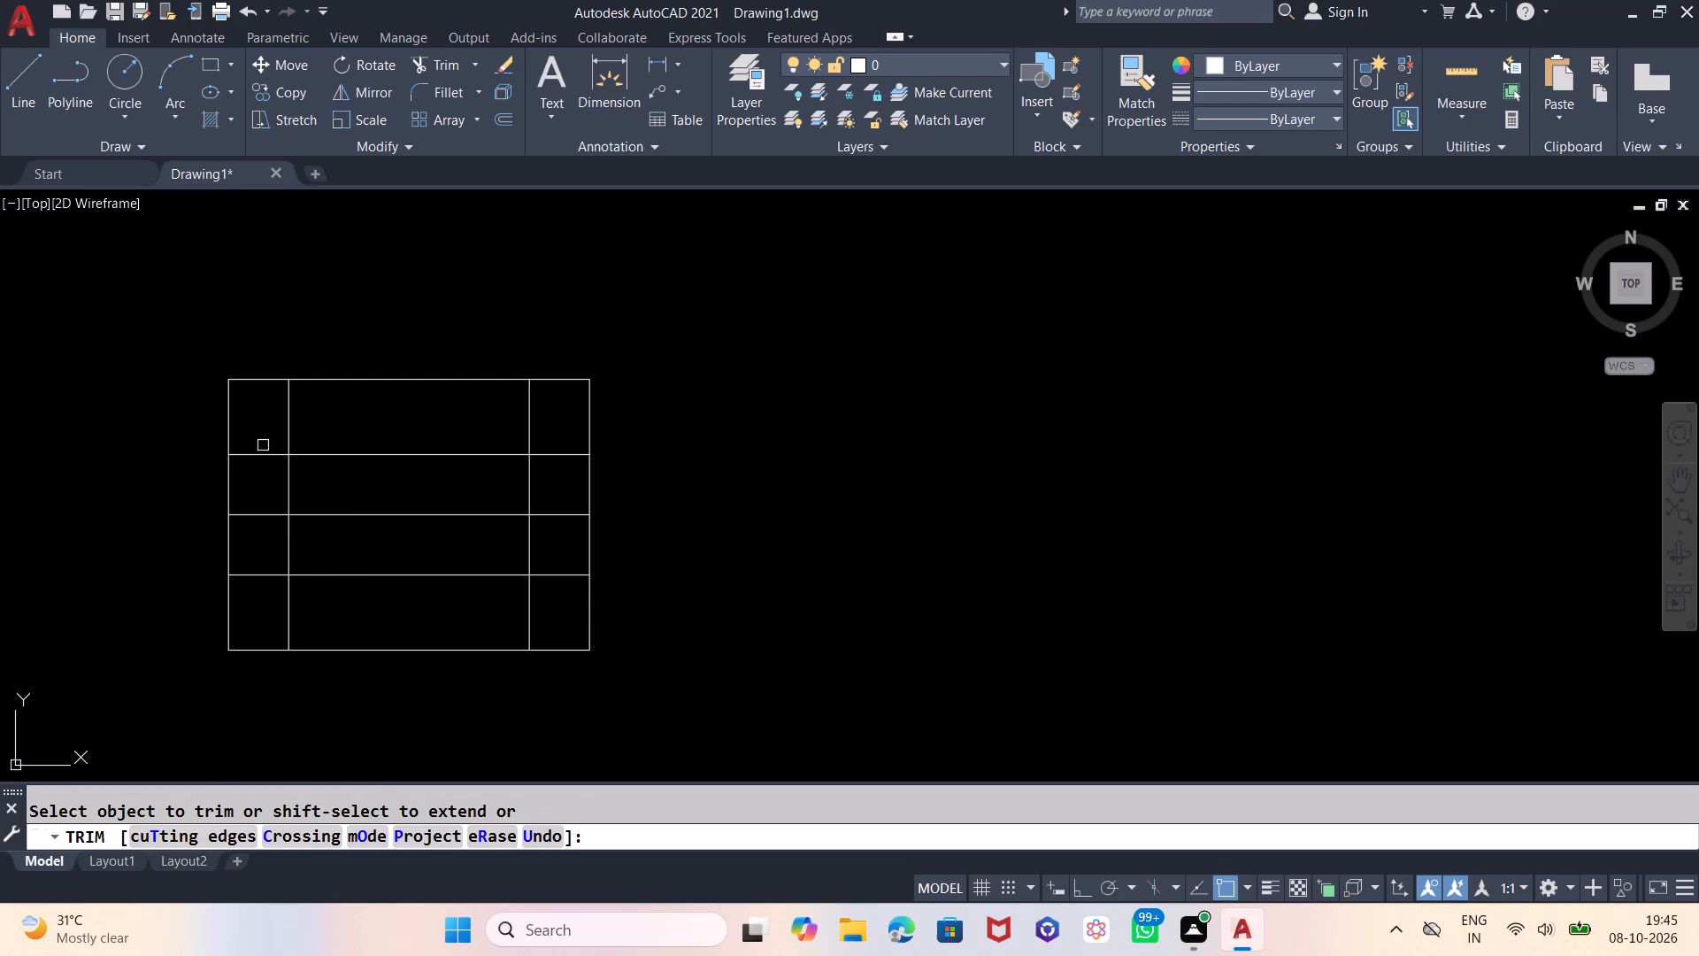
{"action": "left_click_drag", "start_coordinate": [262, 445], "coordinate": [258, 468]}
{"action": "left_click", "coordinate": [248, 586]}
{"action": "left_click", "coordinate": [251, 499]}
{"action": "left_click", "coordinate": [558, 427]}
{"action": "left_click", "coordinate": [558, 606]}
{"action": "scroll", "coordinate": [692, 635], "scroll_direction": "down", "scroll_amount": 1}
{"action": "scroll", "coordinate": [652, 495], "scroll_direction": "down", "scroll_amount": 2}
{"action": "scroll", "coordinate": [465, 488], "scroll_direction": "down", "scroll_amount": 1}
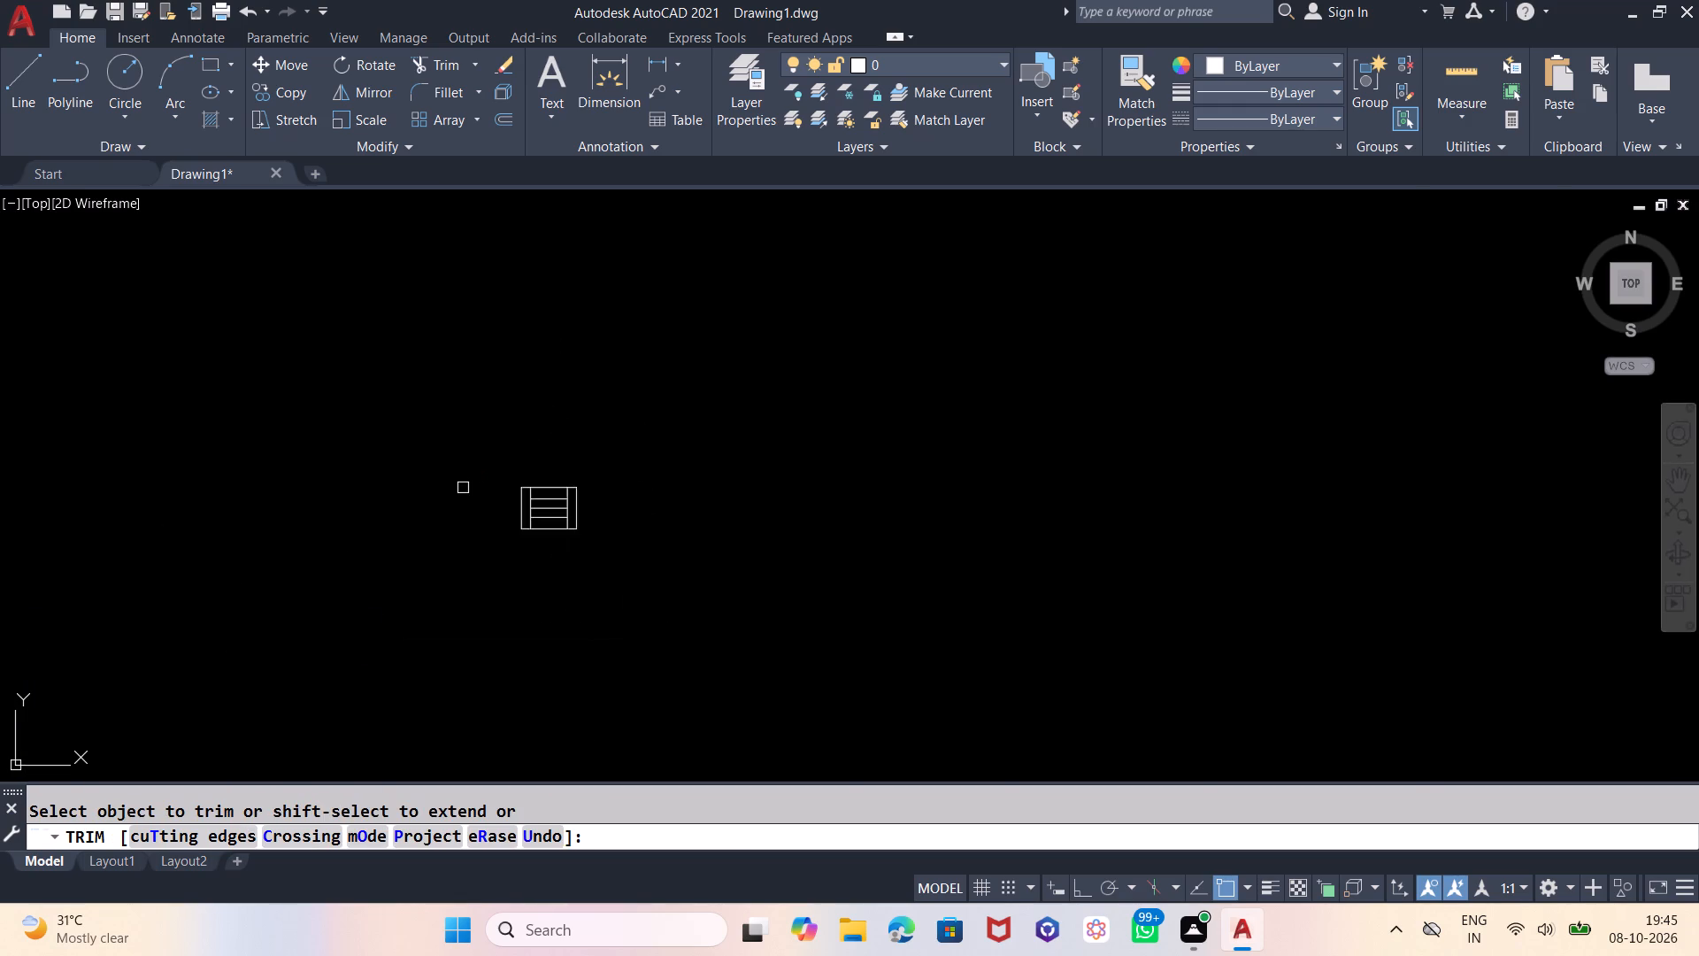
{"action": "scroll", "coordinate": [463, 488], "scroll_direction": "down", "scroll_amount": 3}
{"action": "scroll", "coordinate": [760, 348], "scroll_direction": "down", "scroll_amount": 1}
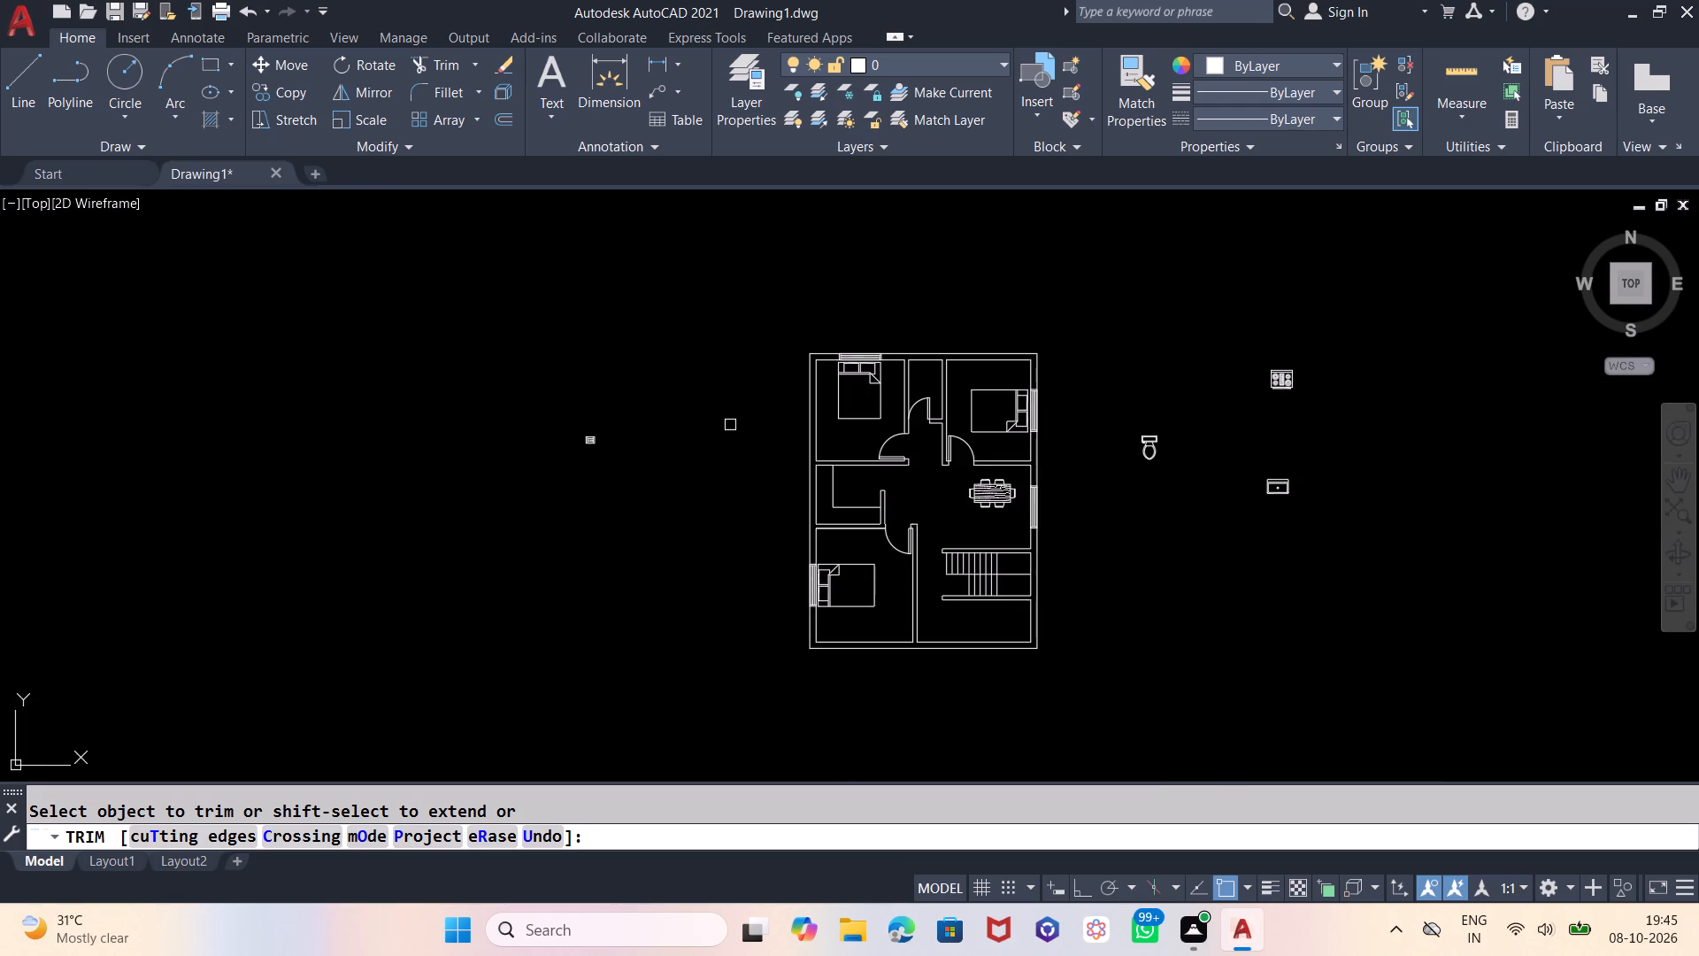
{"action": "scroll", "coordinate": [729, 425], "scroll_direction": "up", "scroll_amount": 2}
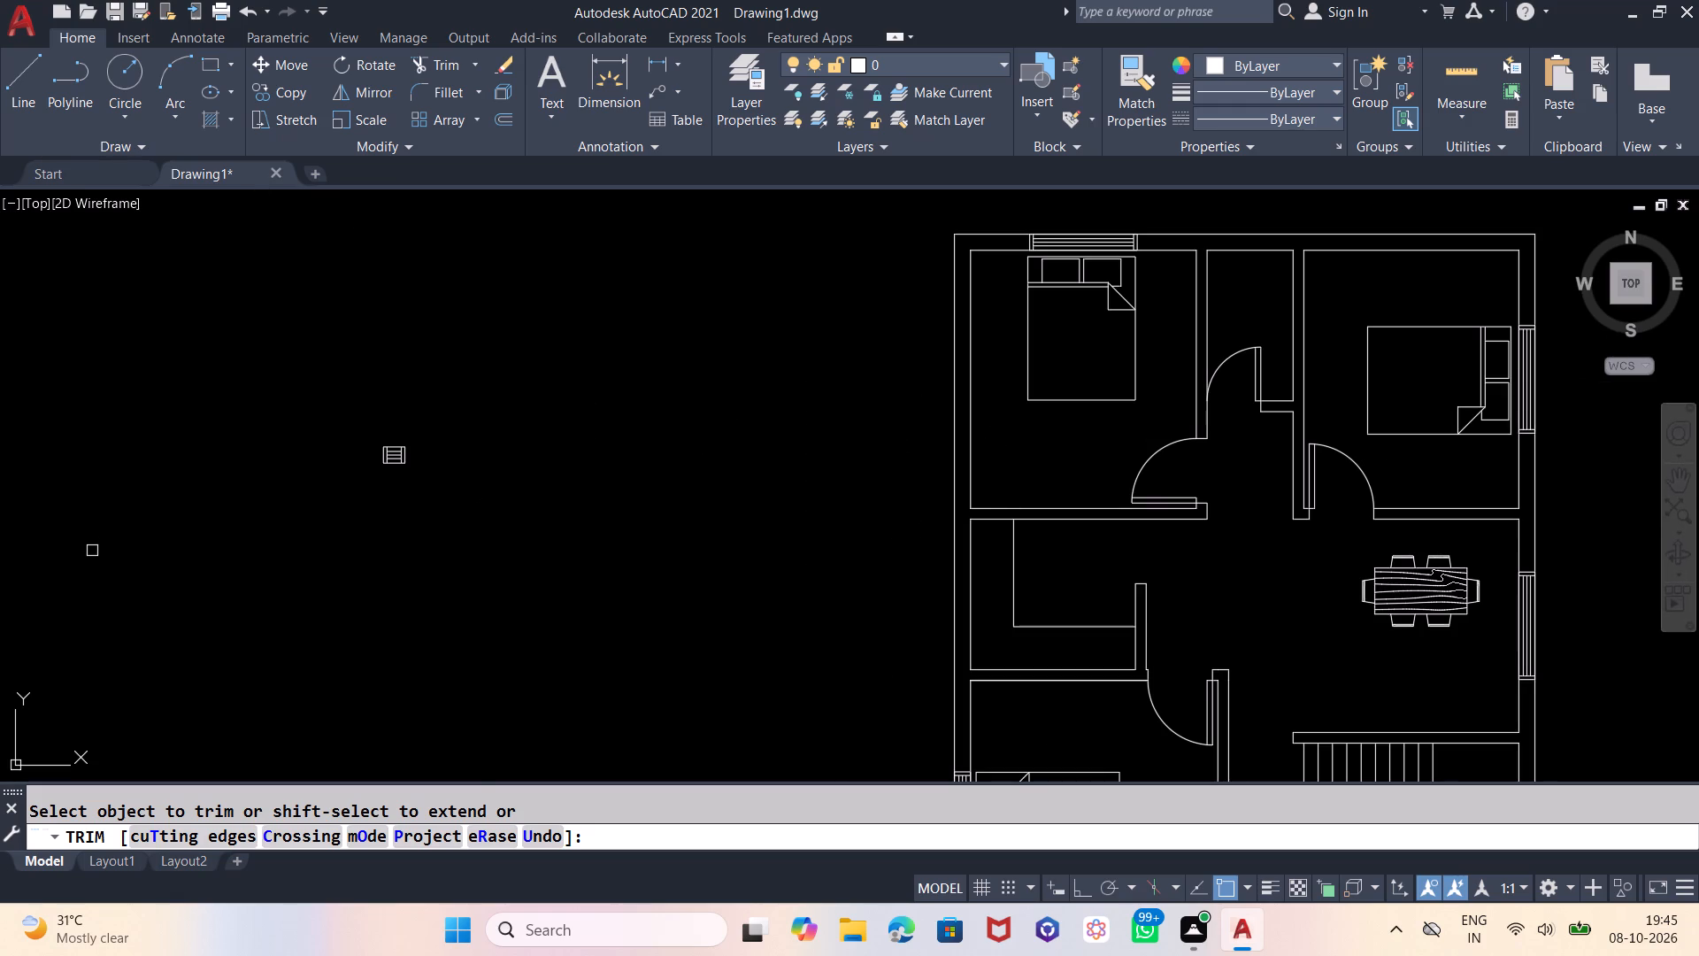
{"action": "key", "text": "Escape"}
Copy the whole slatted rectangle to a free spot slightly southeast of the original.
{"action": "left_click_drag", "start_coordinate": [401, 389], "coordinate": [364, 450]}
{"action": "left_click", "coordinate": [327, 521]}
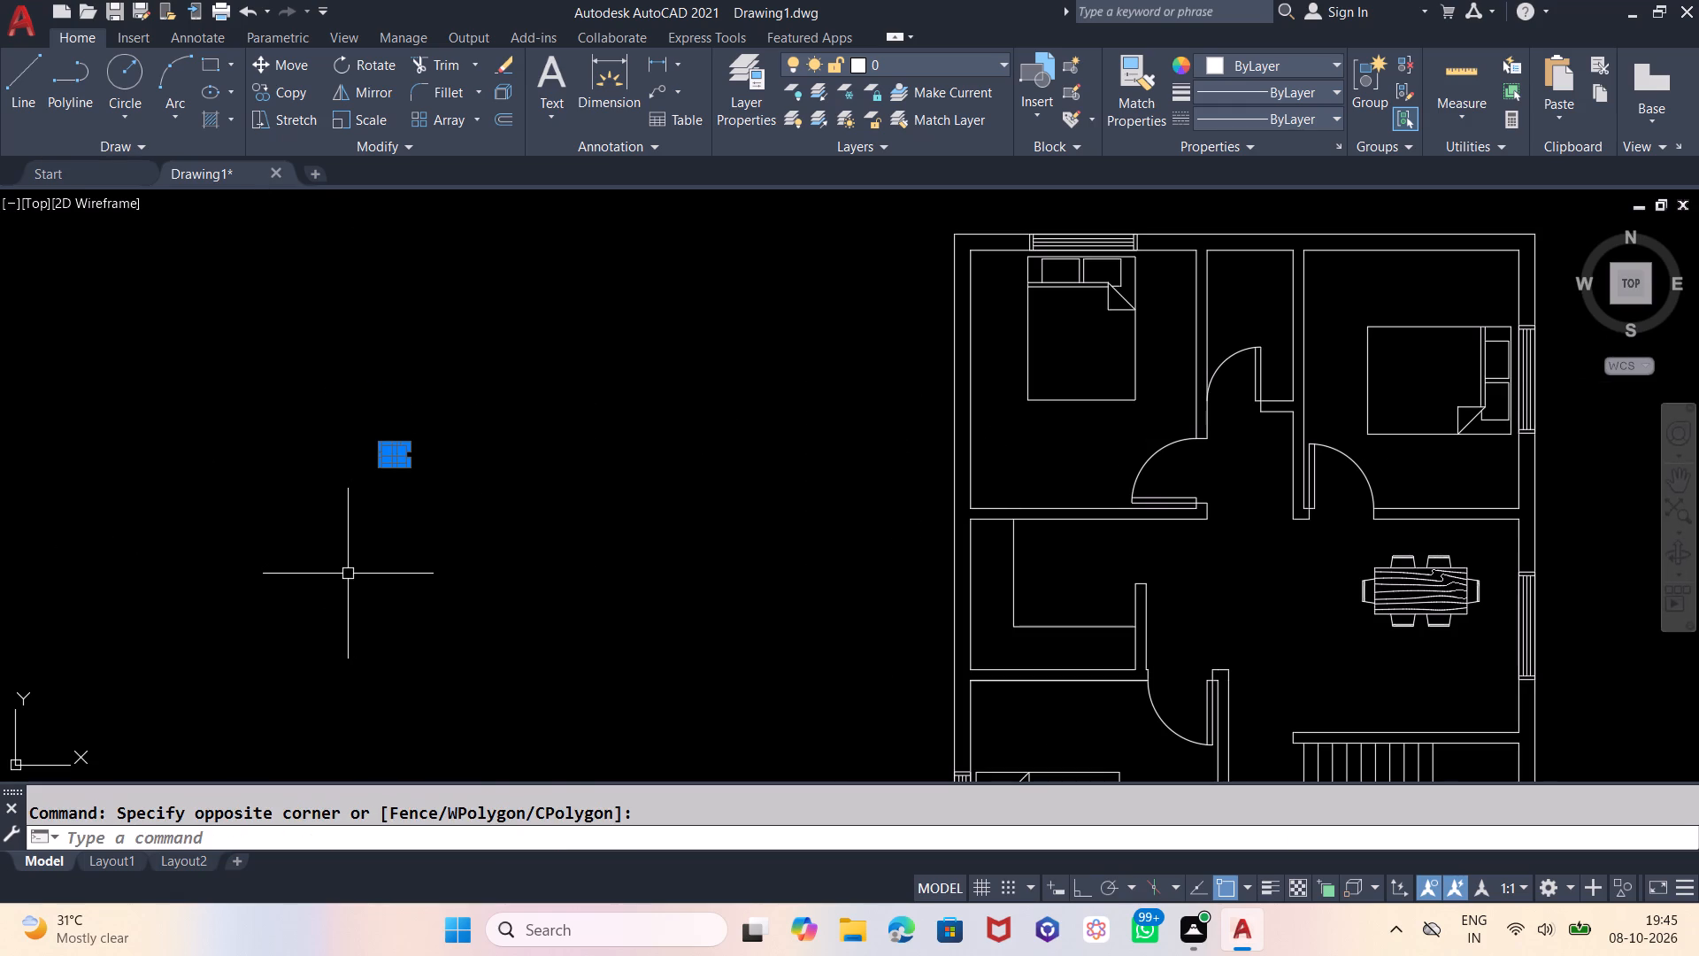
{"action": "left_click_drag", "start_coordinate": [498, 364], "coordinate": [419, 412]}
{"action": "left_click", "coordinate": [294, 546]}
{"action": "key", "text": "c"}
{"action": "key", "text": "p"}
{"action": "key", "text": "Return"}
{"action": "left_click_drag", "start_coordinate": [337, 591], "coordinate": [368, 596]}
{"action": "left_click", "coordinate": [504, 628]}
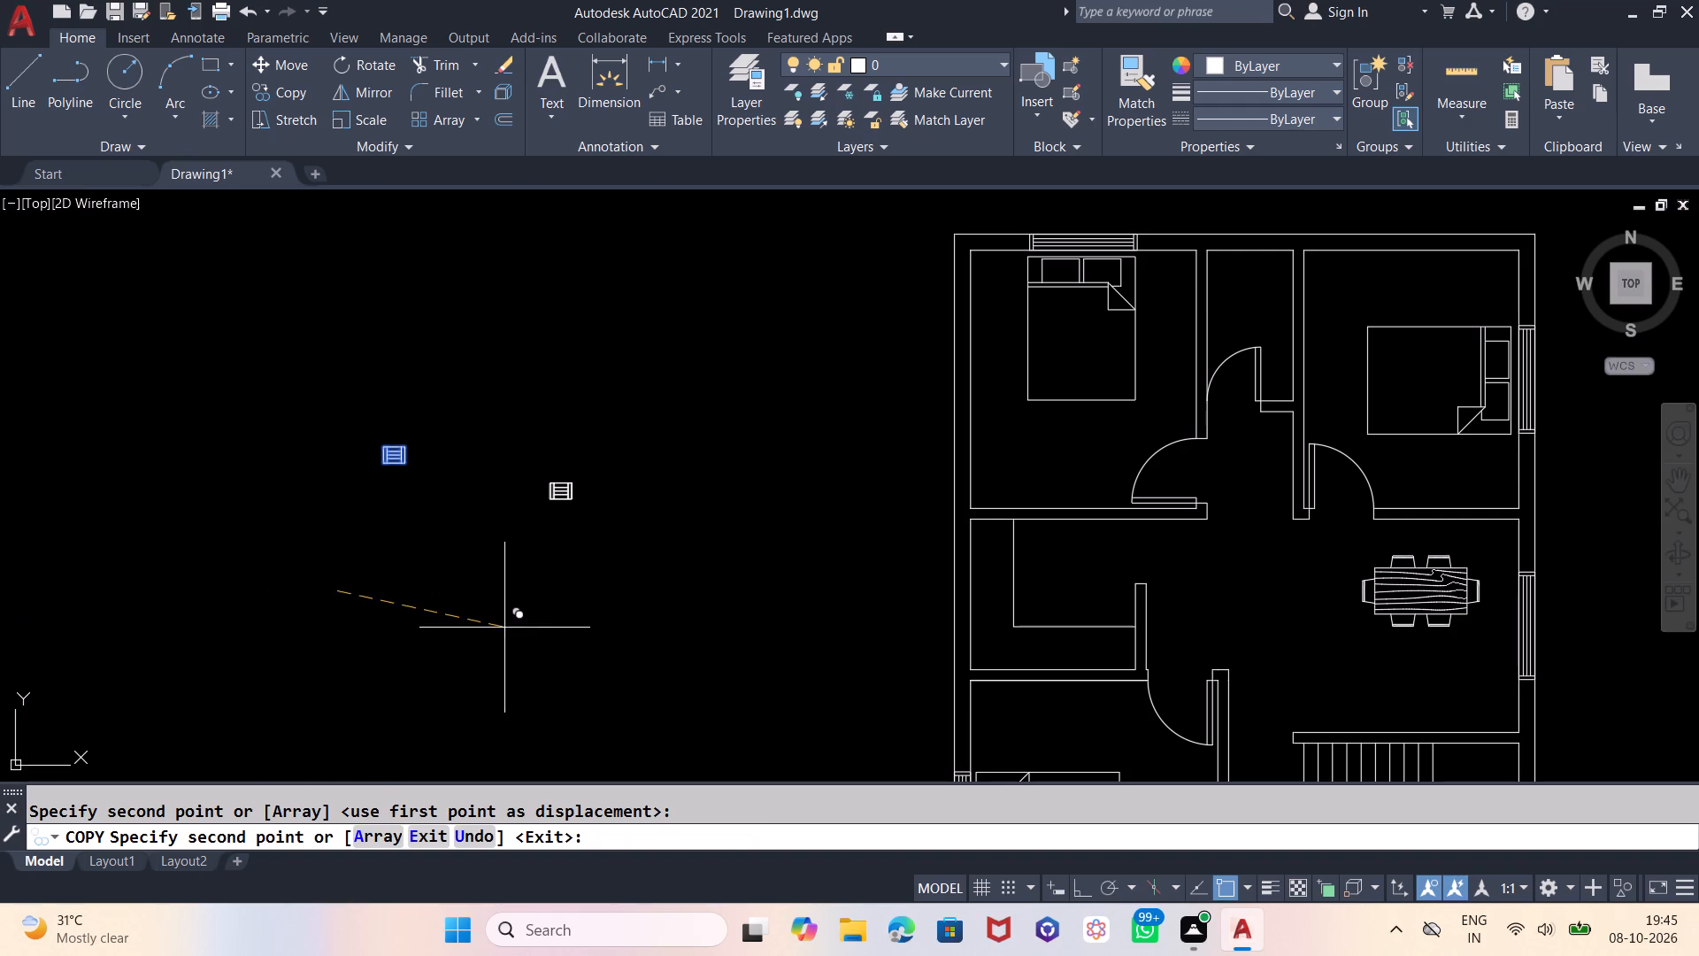
{"action": "key", "text": "Escape"}
Rotate the copied slatted rectangle 90 degrees counterclockwise using Ortho, about a base point below it.
{"action": "left_click_drag", "start_coordinate": [610, 433], "coordinate": [563, 461]}
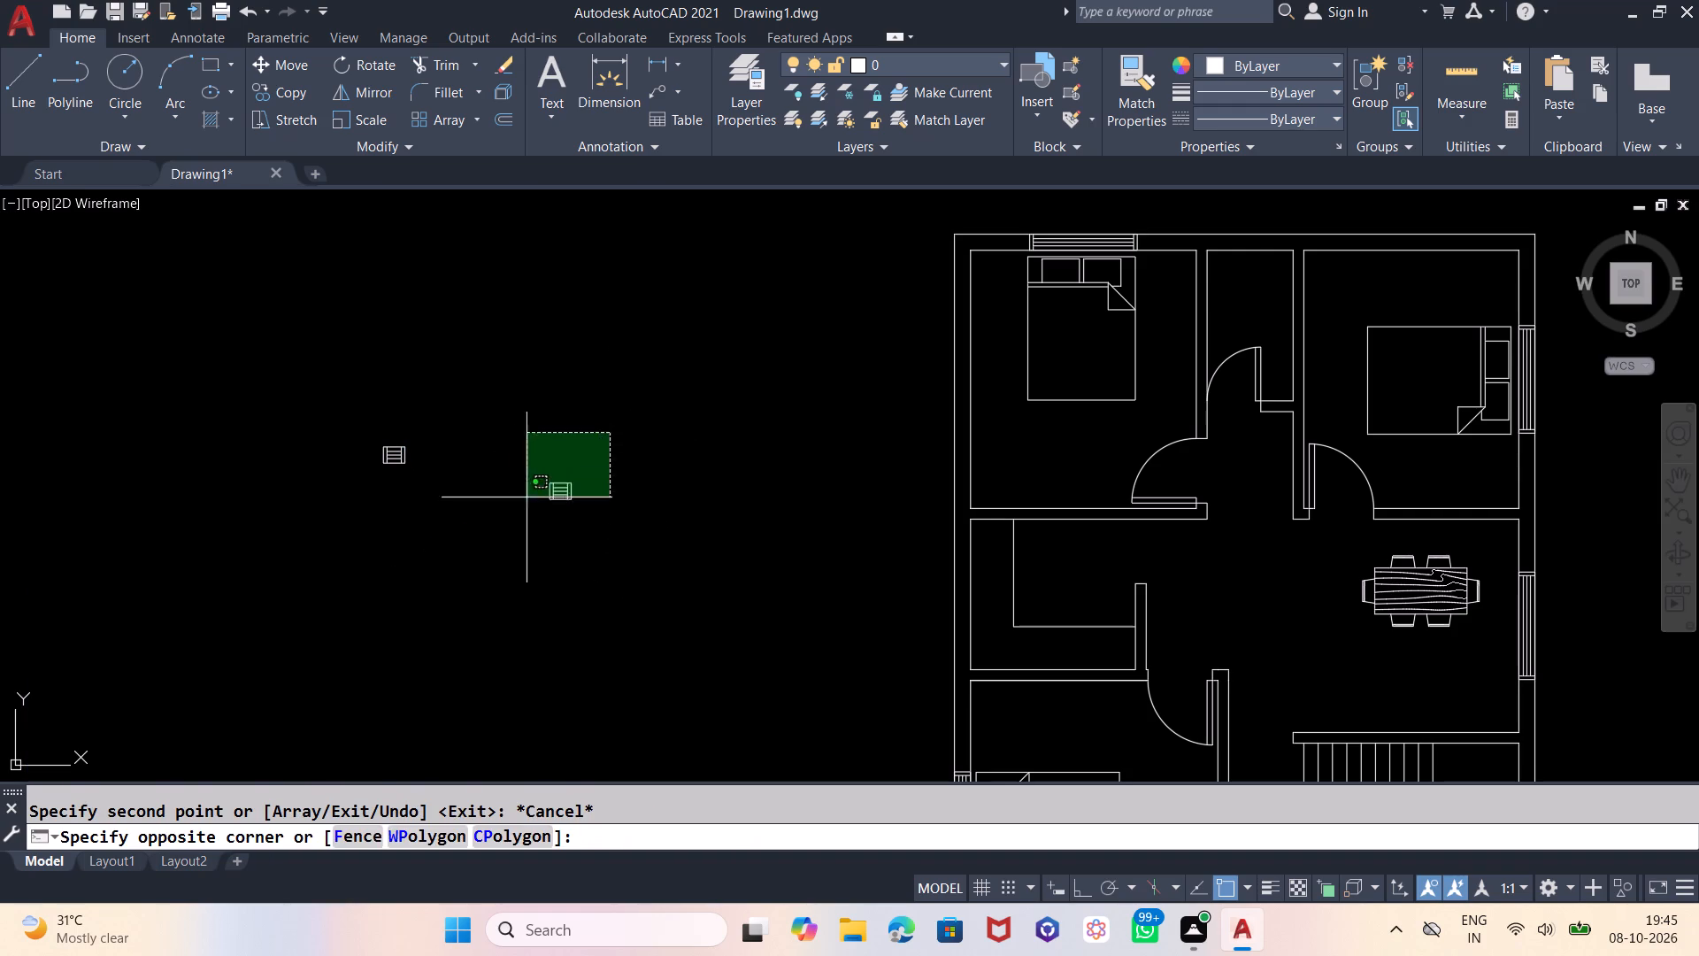
{"action": "left_click", "coordinate": [504, 530]}
{"action": "key", "text": "r"}
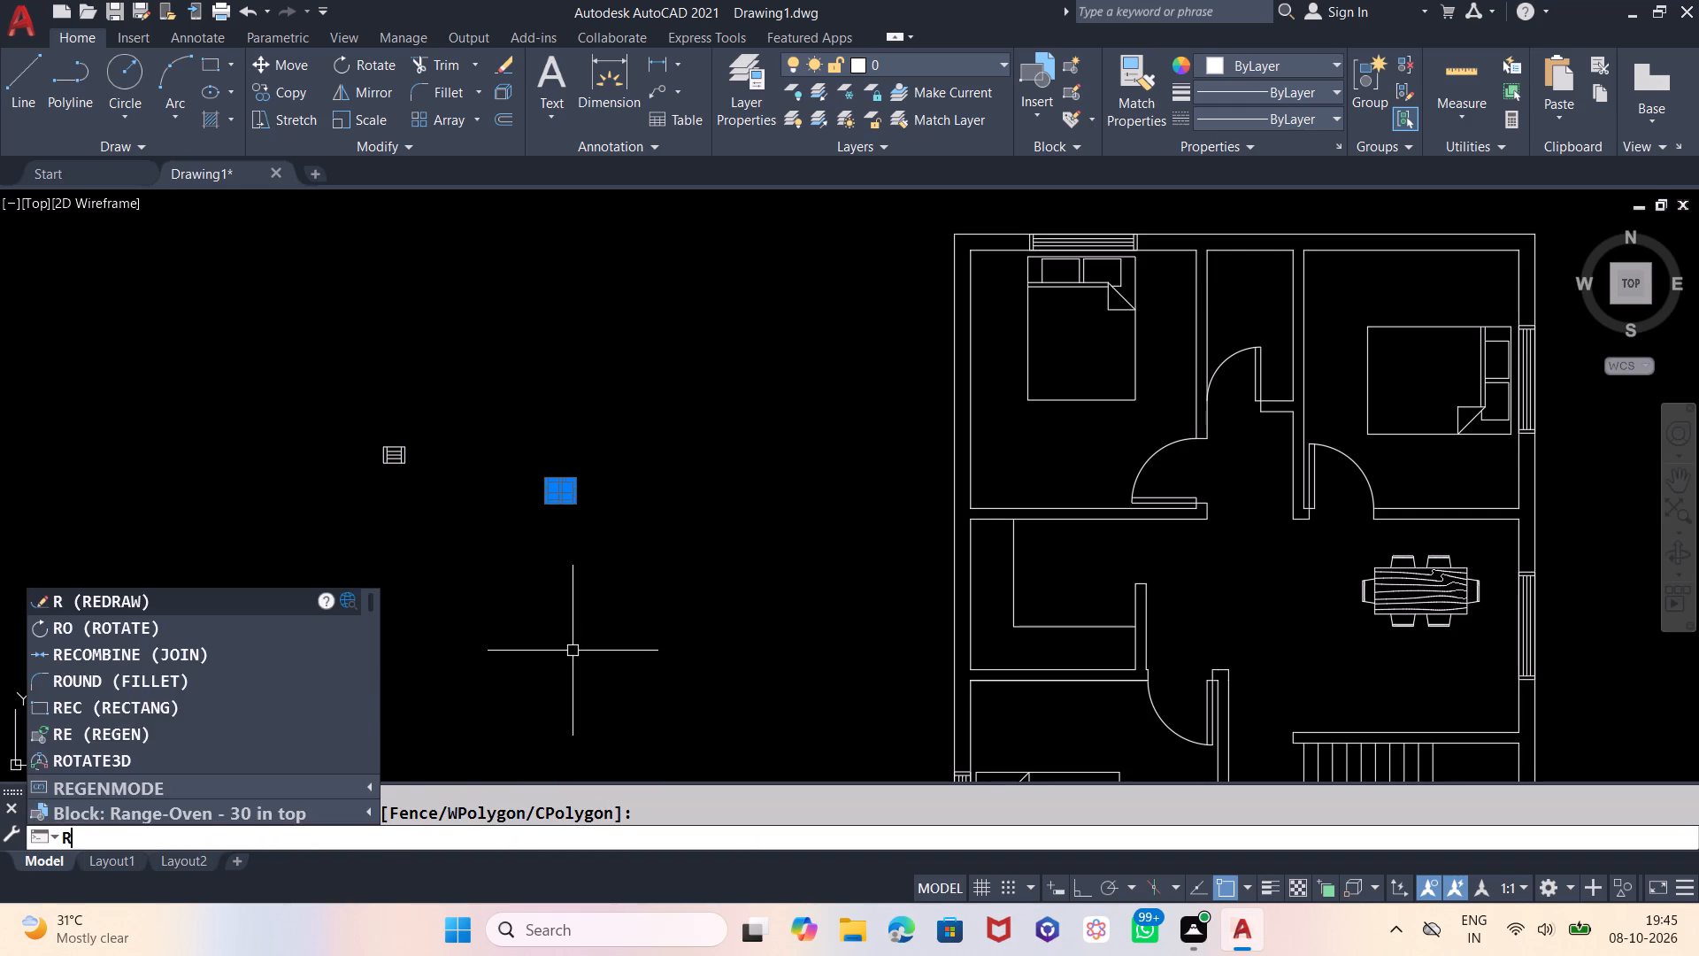
{"action": "key", "text": "o"}
{"action": "key", "text": "Return"}
{"action": "left_click", "coordinate": [549, 656]}
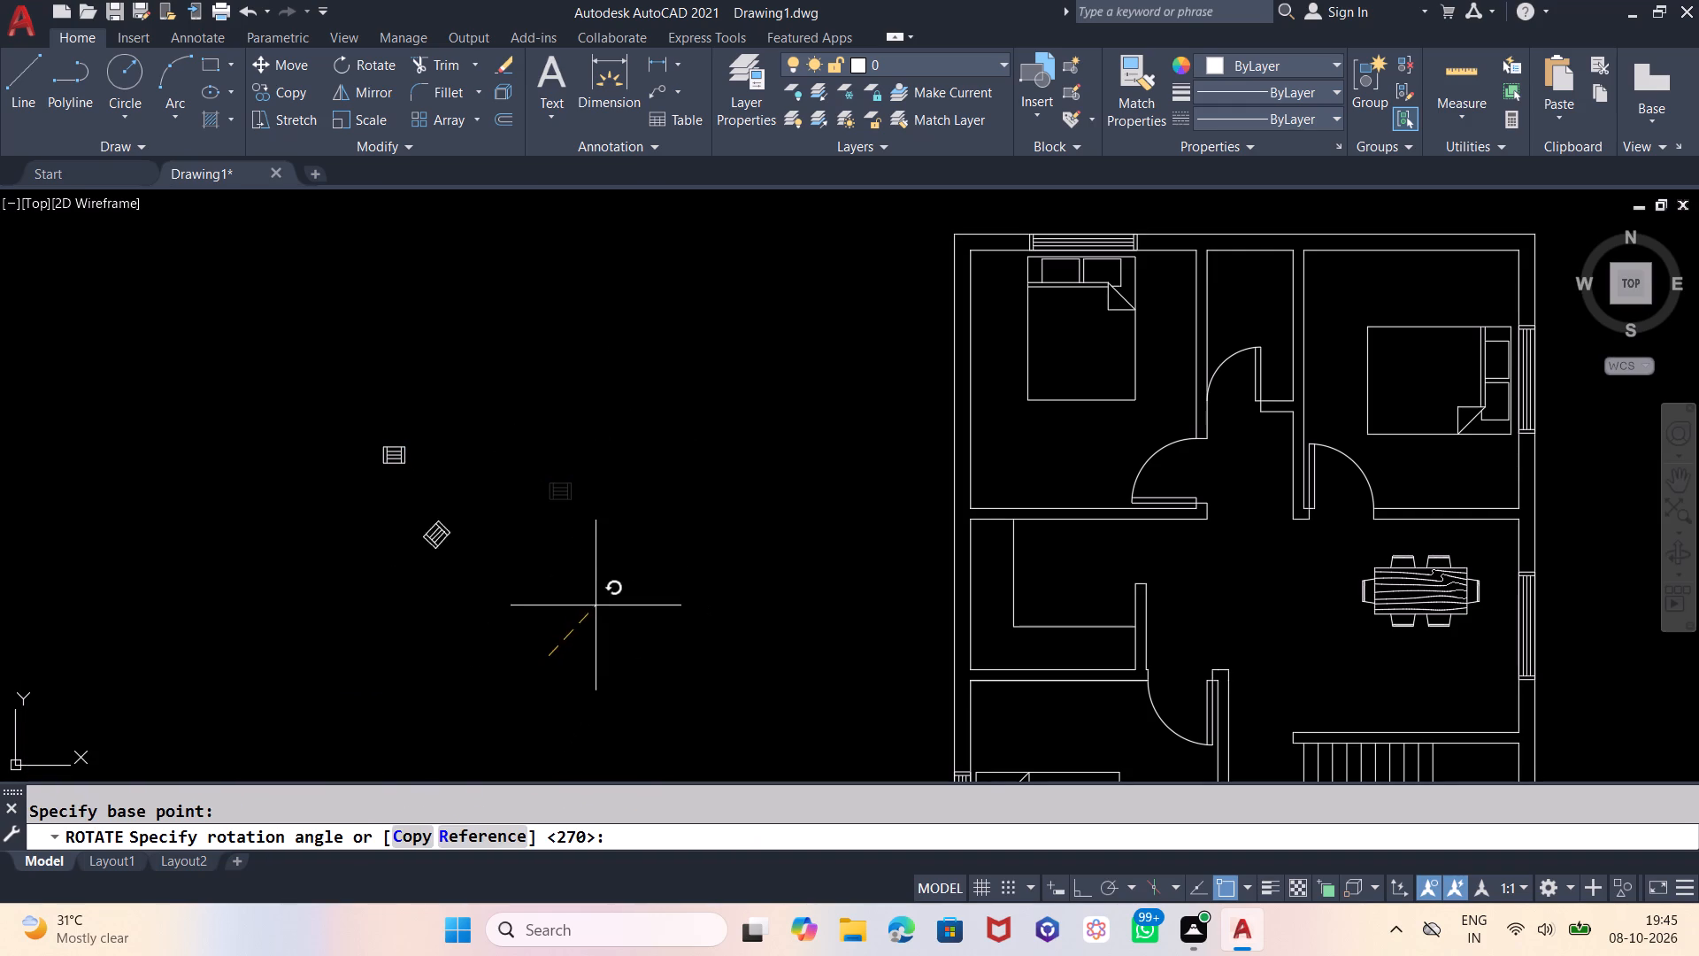
{"action": "key", "text": "F8"}
{"action": "left_click", "coordinate": [585, 577]}
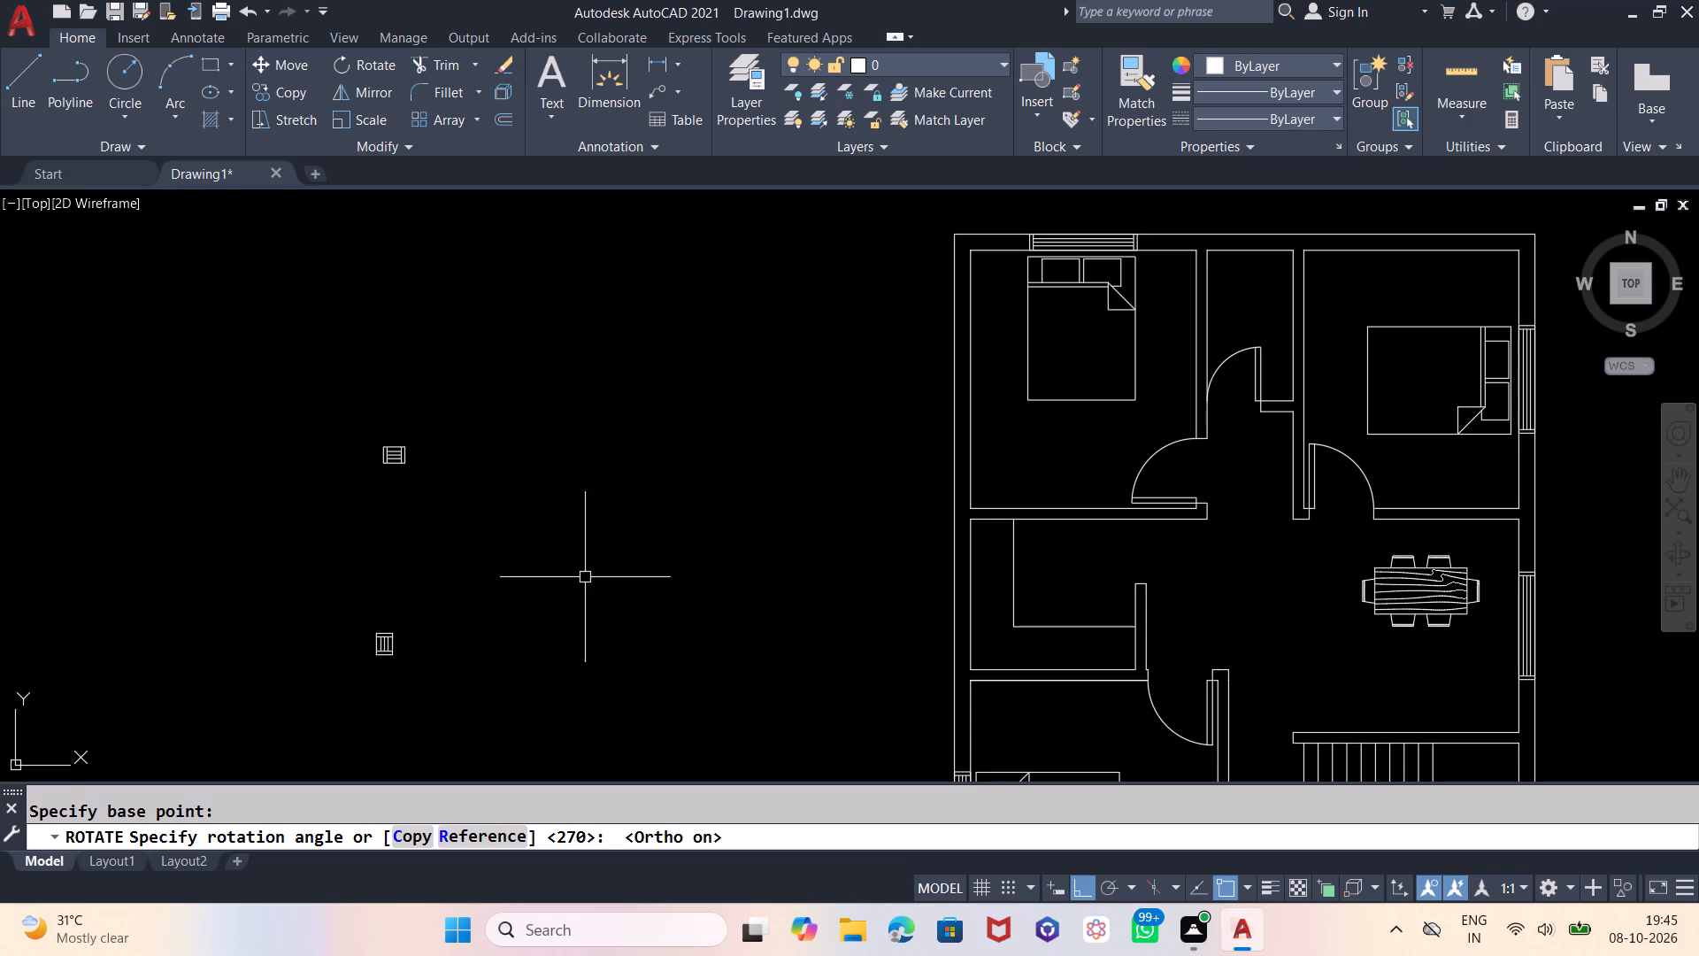
{"action": "key", "text": "F8"}
Move the horizontal slatted rectangle by its bottom edge midpoint into the north outer wall above the narrow room between the two upper bedrooms.
{"action": "left_click_drag", "start_coordinate": [399, 403], "coordinate": [394, 514]}
{"action": "left_click", "coordinate": [394, 514]}
{"action": "left_click_drag", "start_coordinate": [406, 417], "coordinate": [366, 443]}
{"action": "left_click_drag", "start_coordinate": [479, 427], "coordinate": [395, 428]}
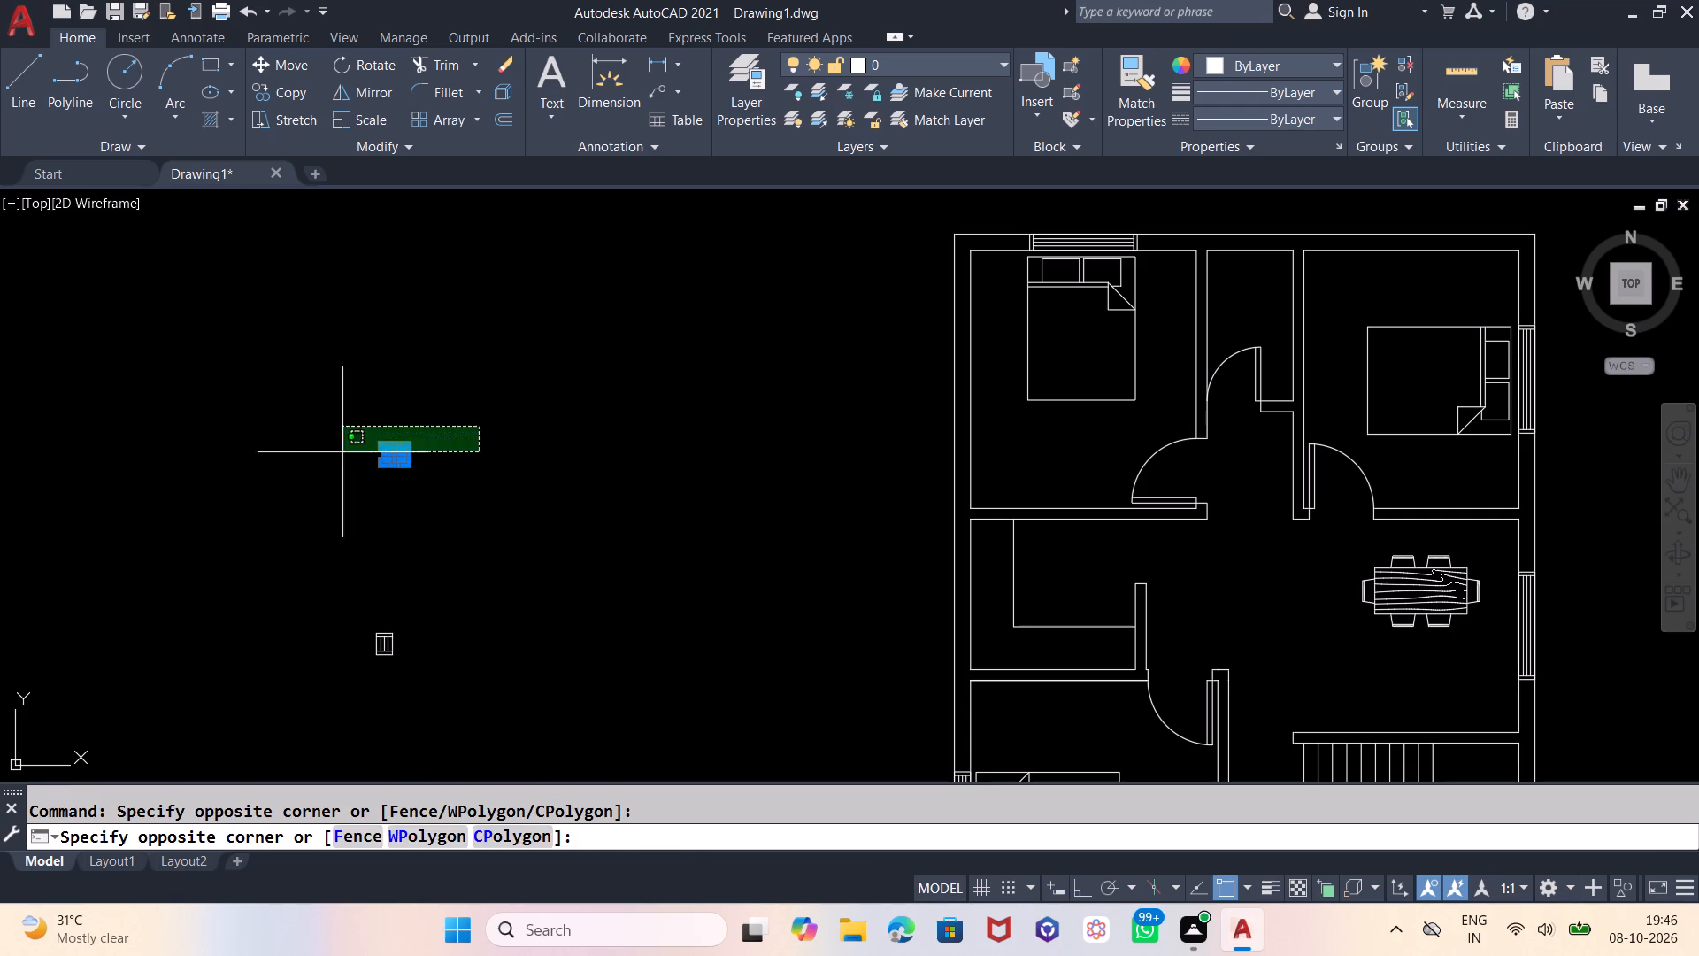
{"action": "left_click", "coordinate": [311, 512]}
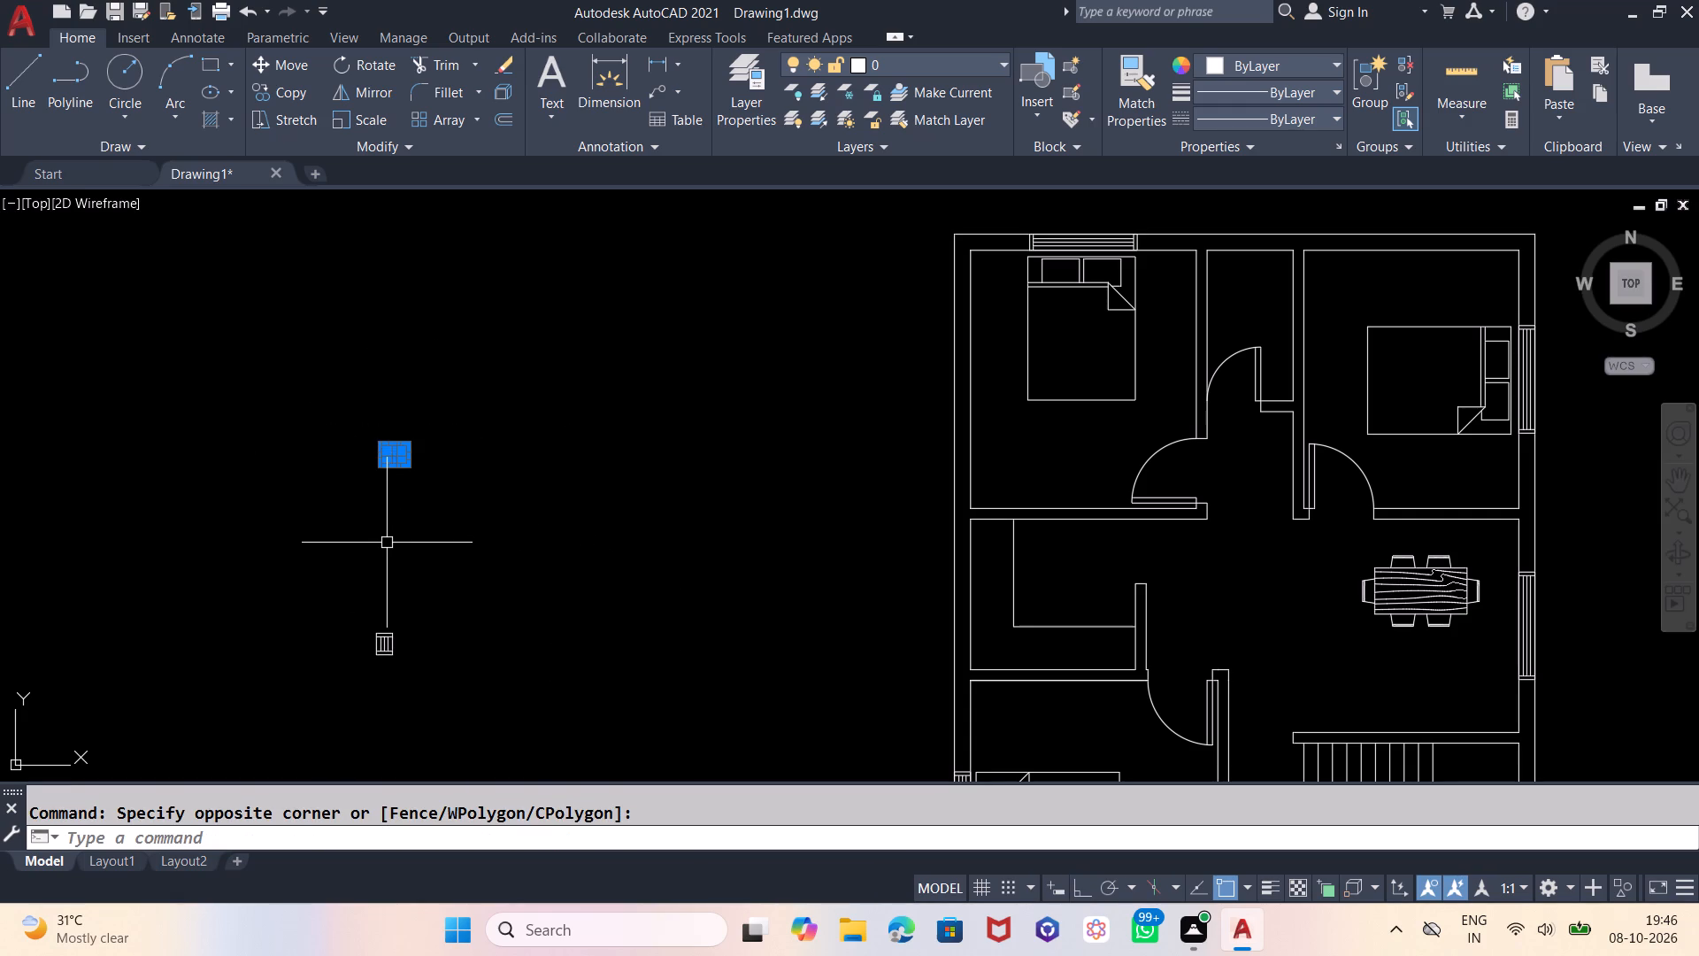
{"action": "key", "text": "m"}
{"action": "key", "text": "Return"}
{"action": "scroll", "coordinate": [373, 462], "scroll_direction": "up", "scroll_amount": 4}
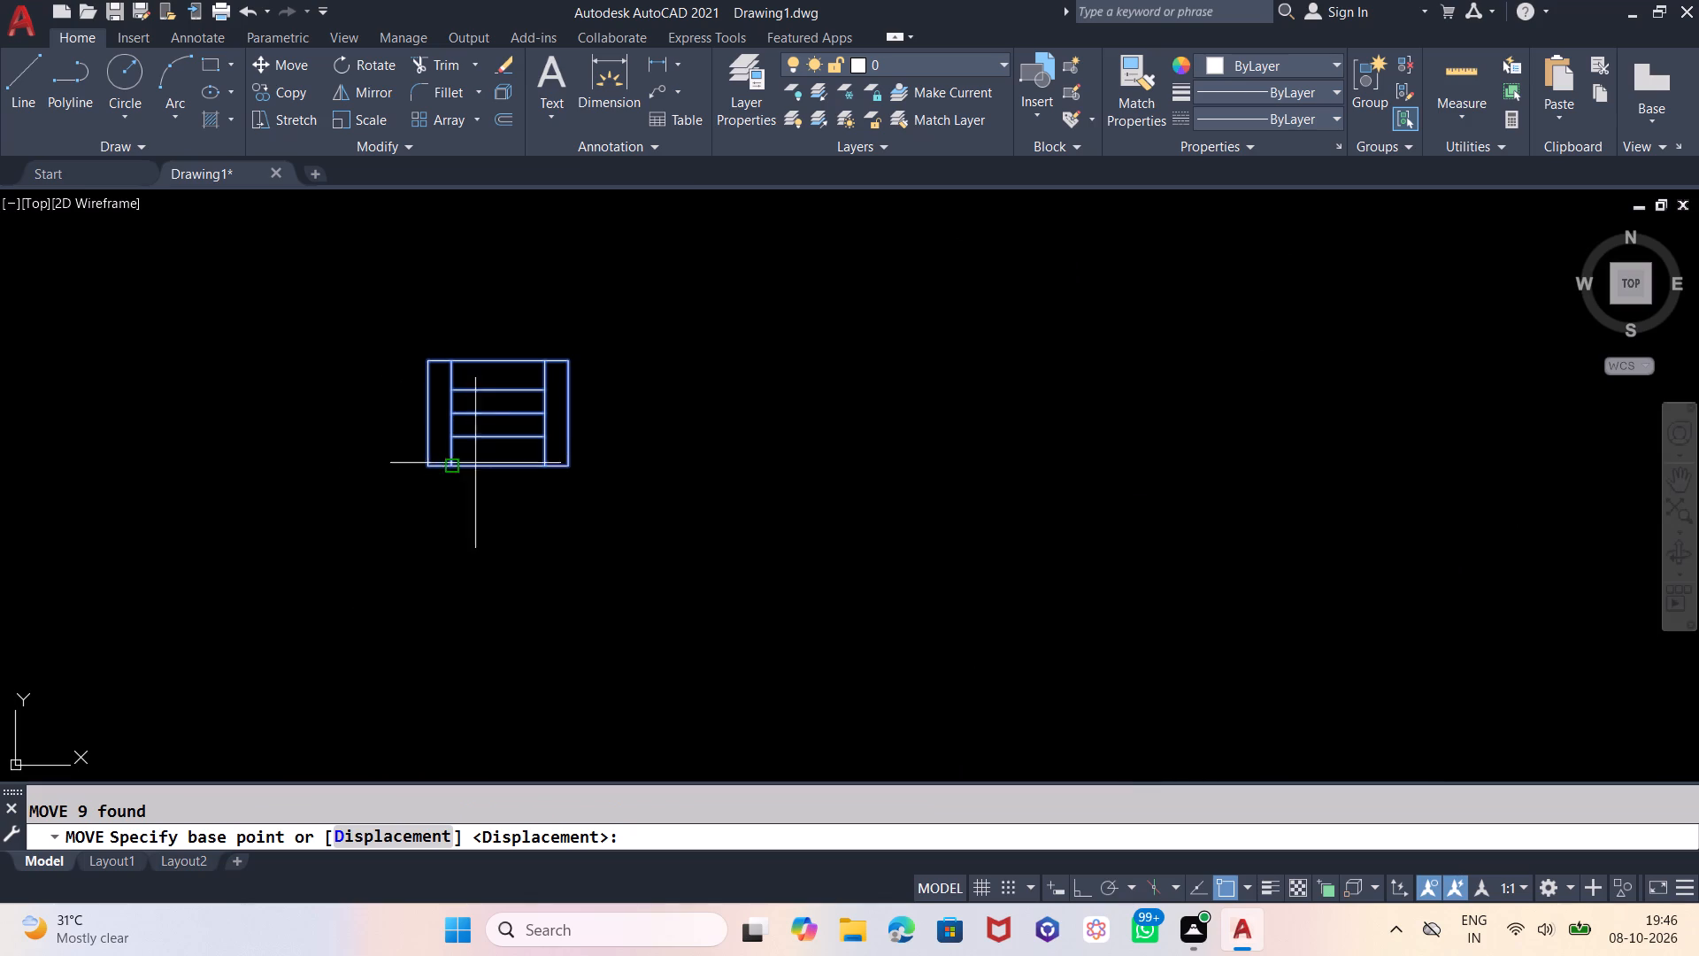
{"action": "left_click", "coordinate": [499, 465]}
{"action": "scroll", "coordinate": [417, 561], "scroll_direction": "down", "scroll_amount": 6}
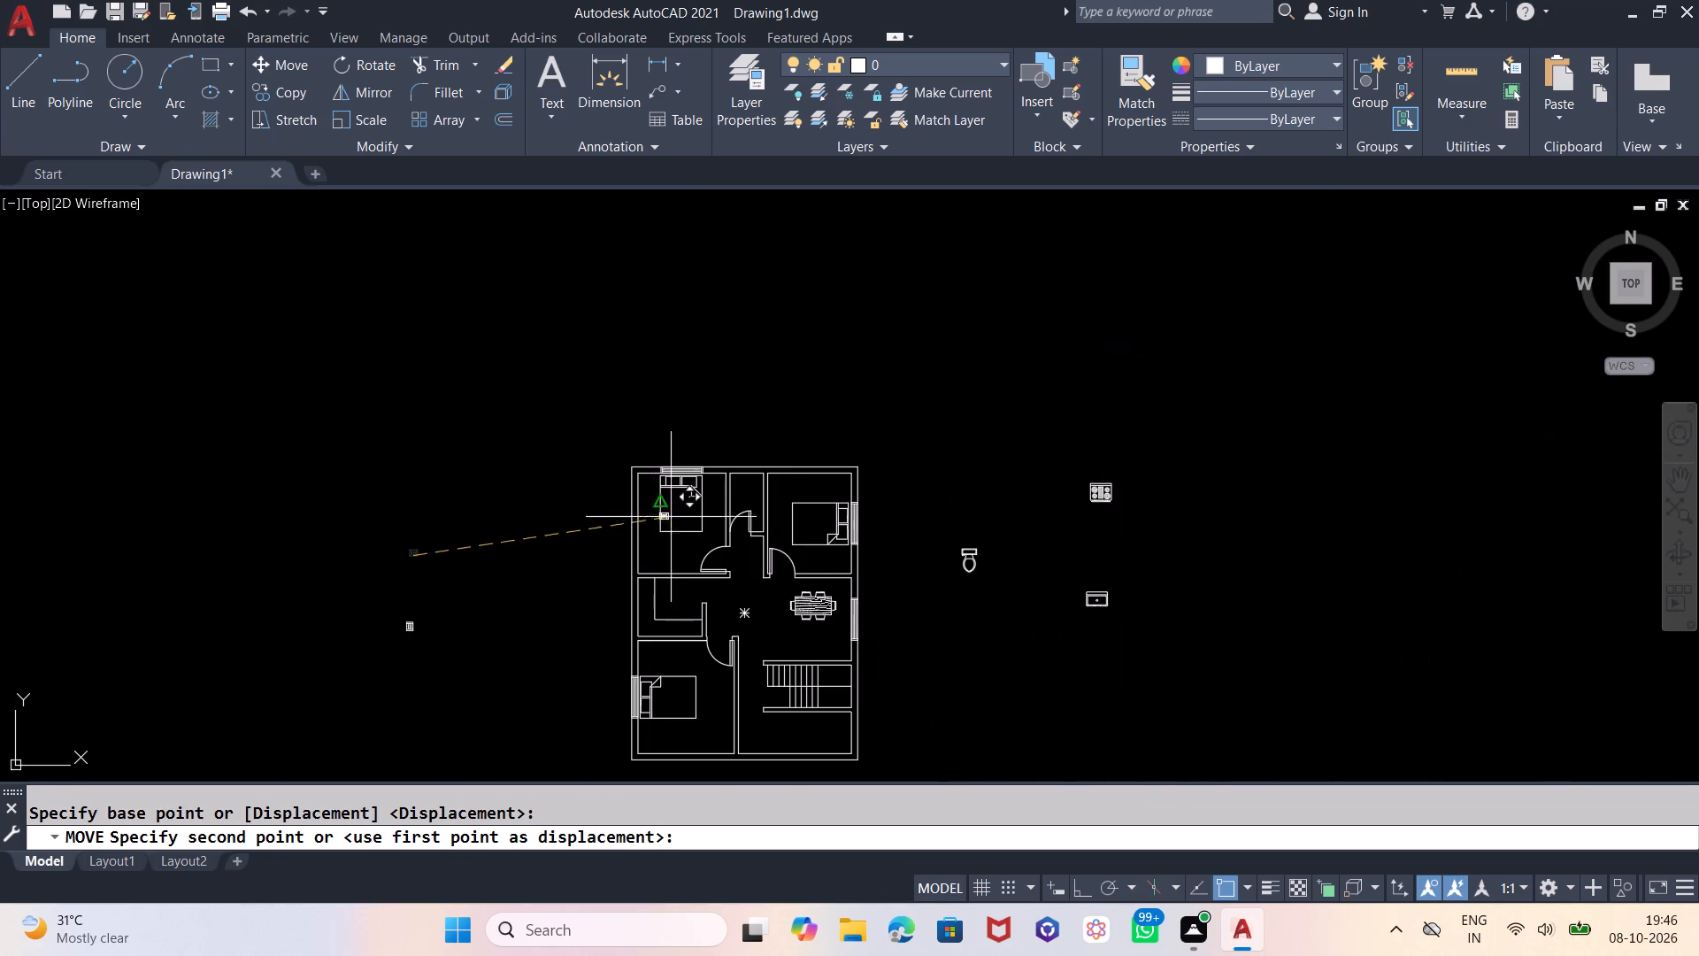
{"action": "scroll", "coordinate": [787, 474], "scroll_direction": "up", "scroll_amount": 3}
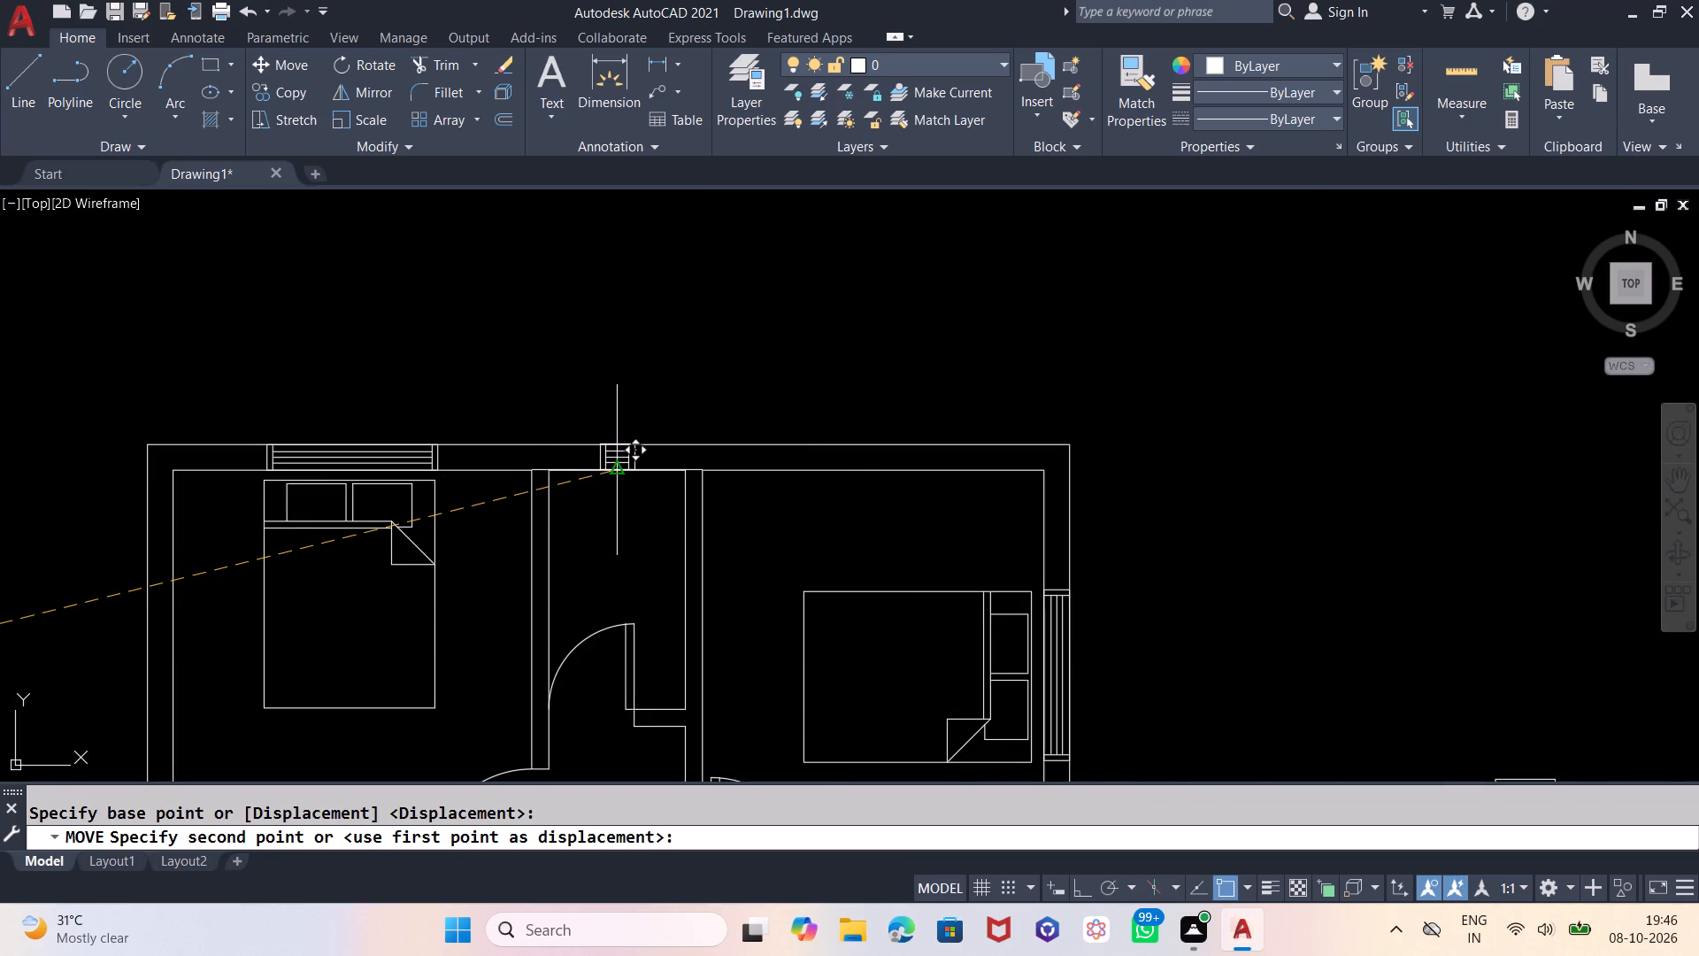
{"action": "left_click", "coordinate": [613, 470]}
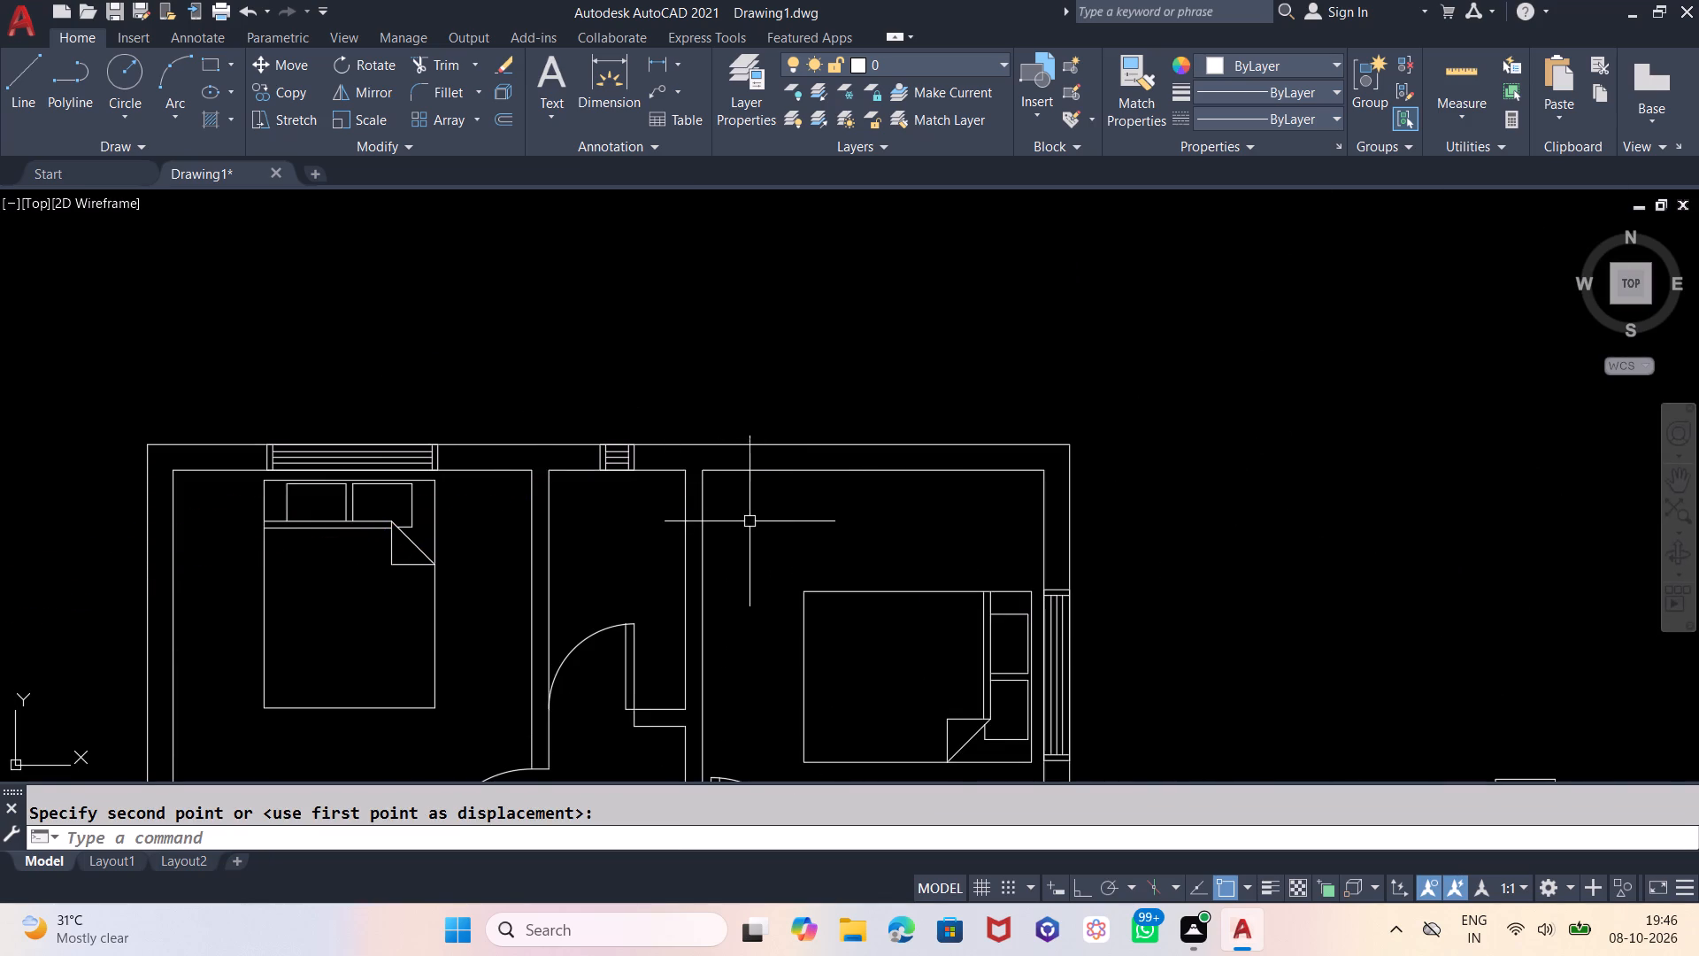
Move the upright slatted rectangle by its right edge midpoint into the west outer wall beside the room with the L-shaped counter.
{"action": "scroll", "coordinate": [836, 371], "scroll_direction": "down", "scroll_amount": 2}
{"action": "scroll", "coordinate": [537, 473], "scroll_direction": "down", "scroll_amount": 2}
{"action": "scroll", "coordinate": [406, 545], "scroll_direction": "up", "scroll_amount": 4}
{"action": "left_click", "coordinate": [511, 495]}
{"action": "left_click", "coordinate": [393, 598]}
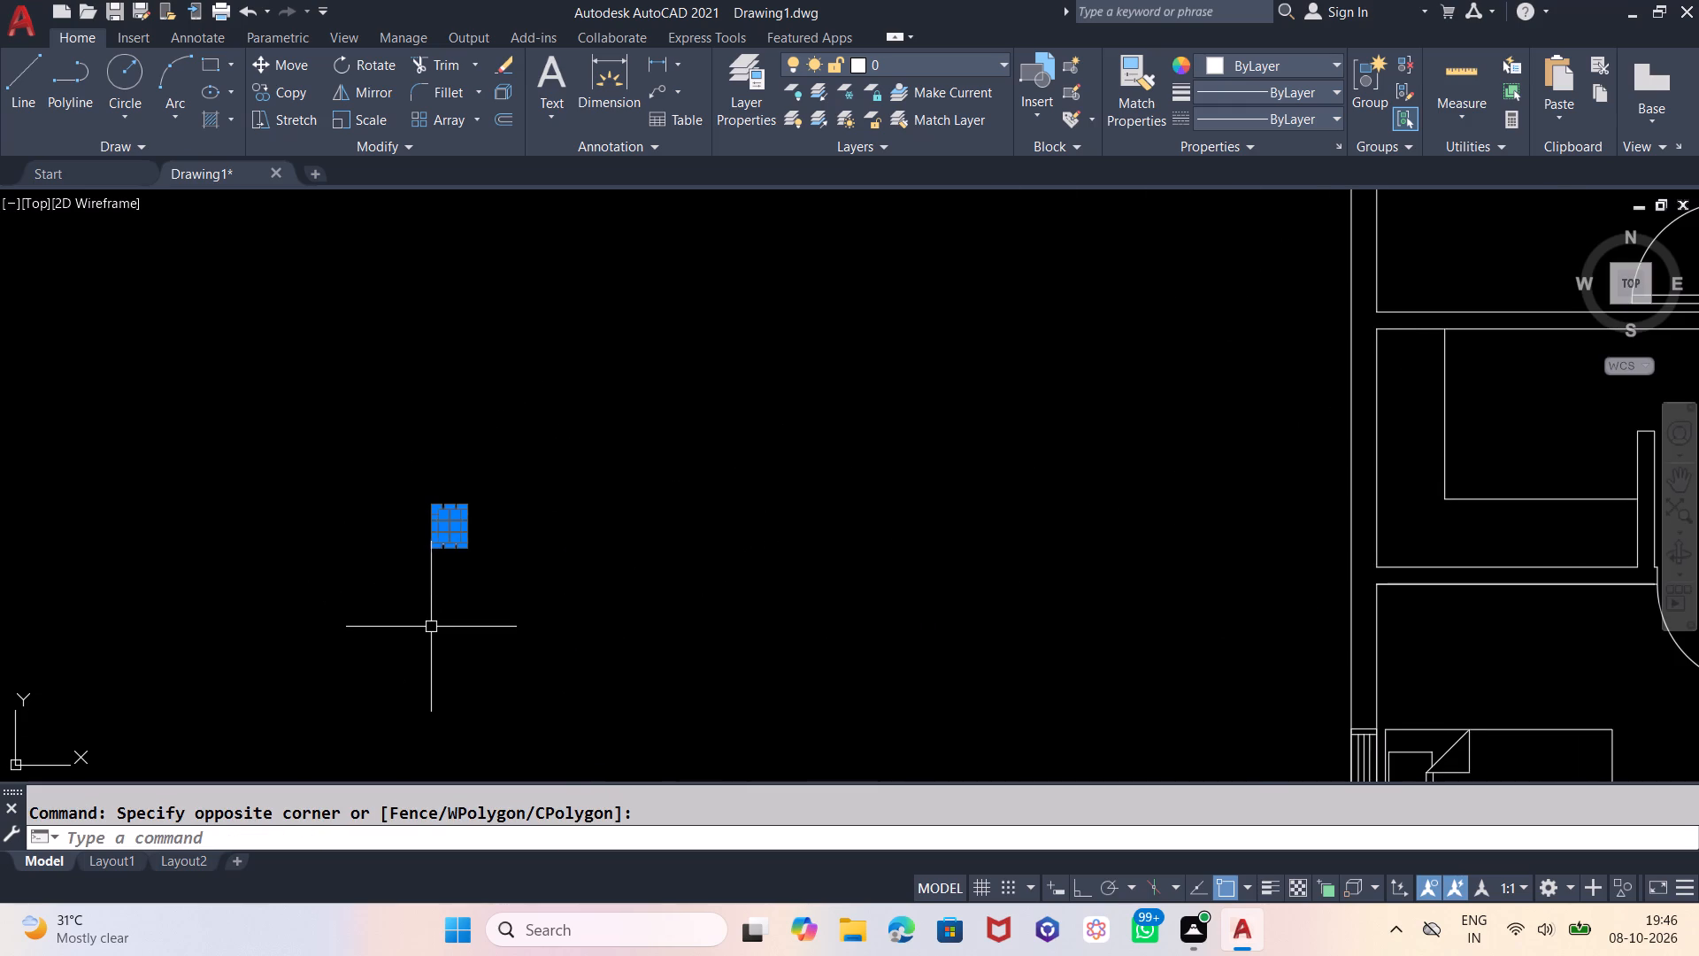
{"action": "key", "text": "m"}
{"action": "key", "text": "Return"}
{"action": "scroll", "coordinate": [473, 546], "scroll_direction": "up", "scroll_amount": 2}
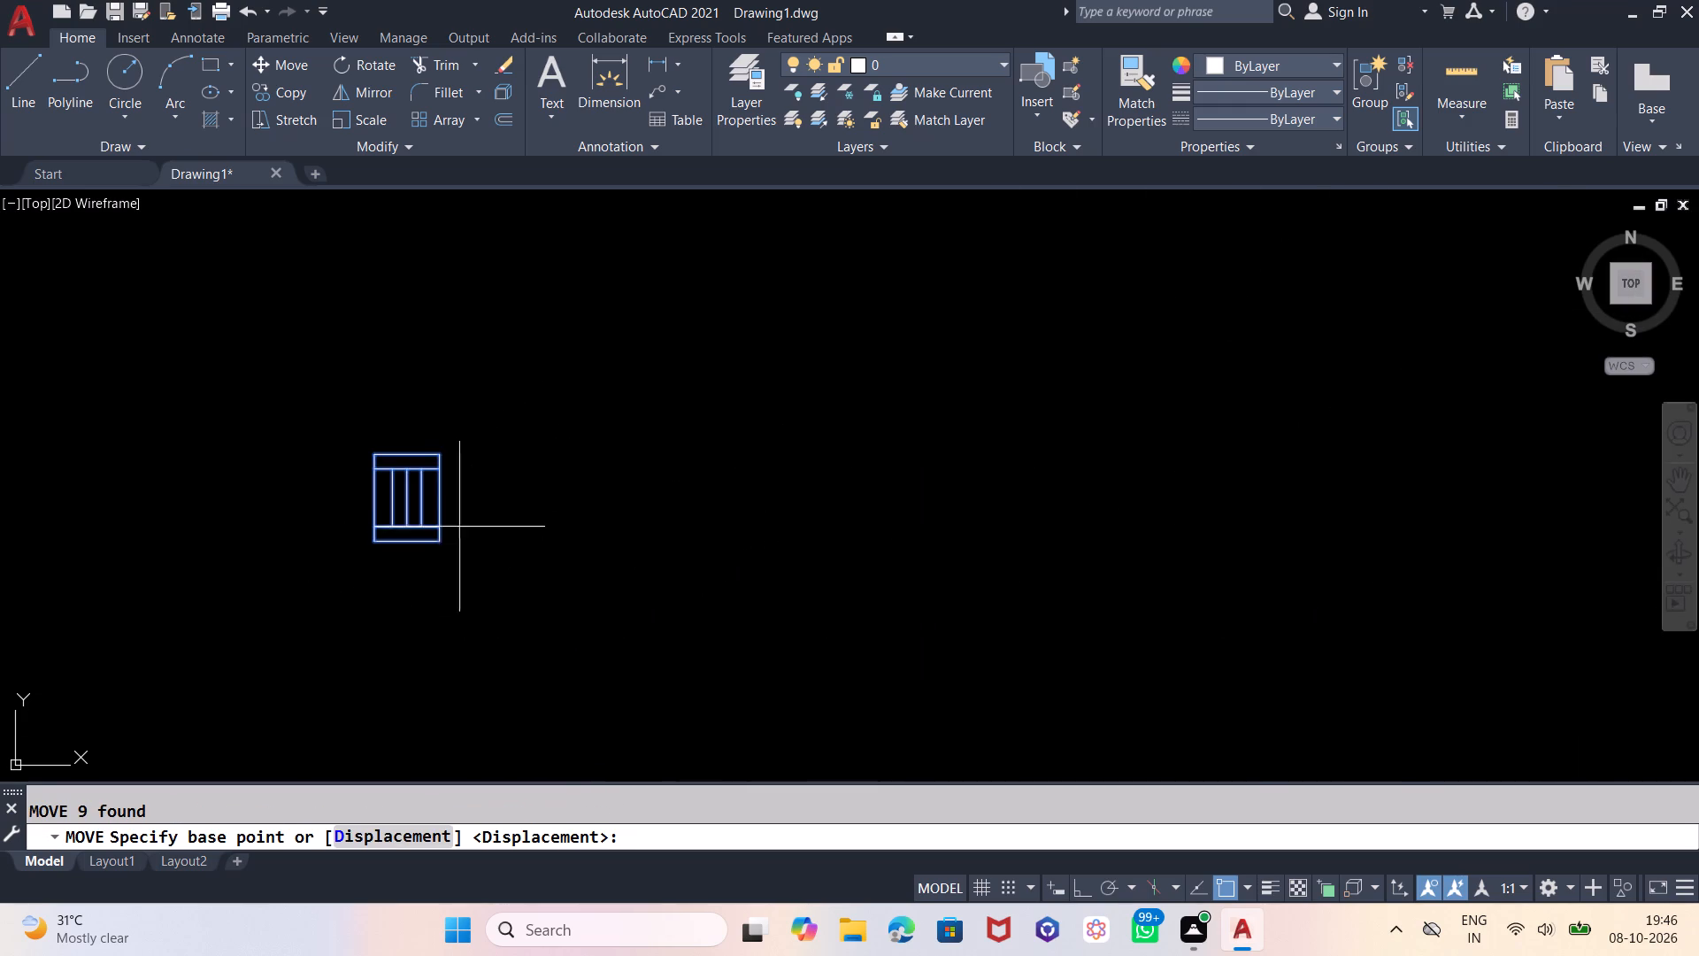
{"action": "left_click", "coordinate": [442, 499]}
{"action": "scroll", "coordinate": [474, 592], "scroll_direction": "down", "scroll_amount": 3}
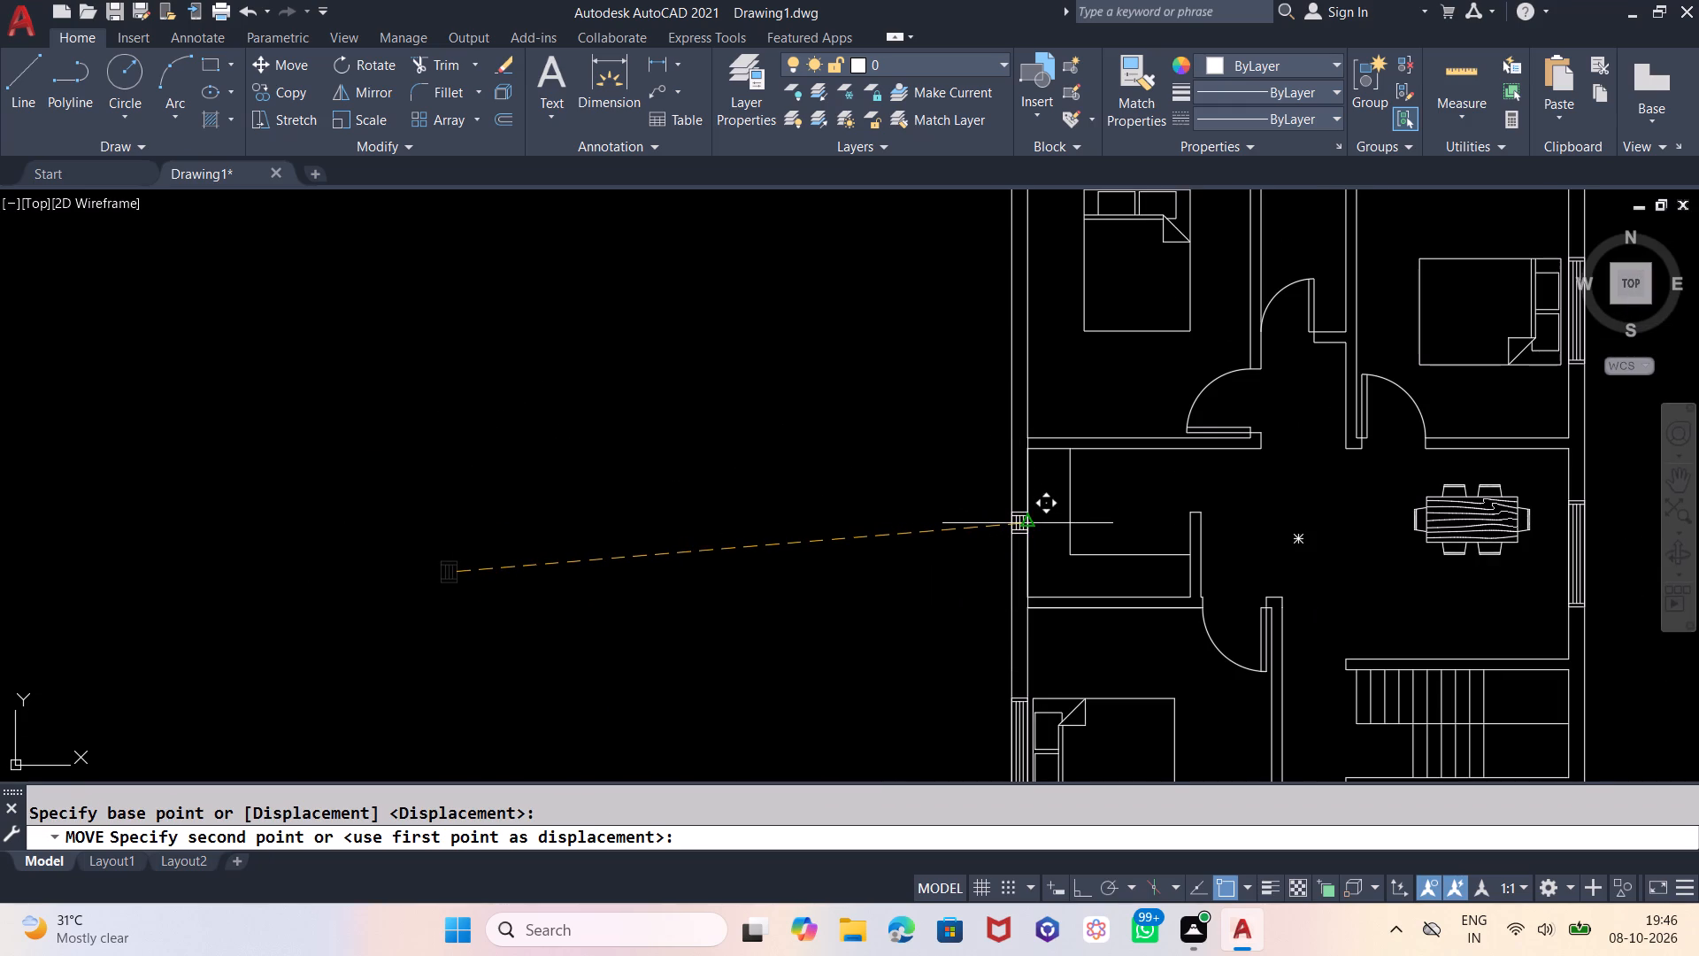
{"action": "left_click", "coordinate": [1026, 528]}
Rotate the toilet block 90 degrees clockwise using Ortho, about a base point southwest of it.
{"action": "scroll", "coordinate": [581, 544], "scroll_direction": "down", "scroll_amount": 2}
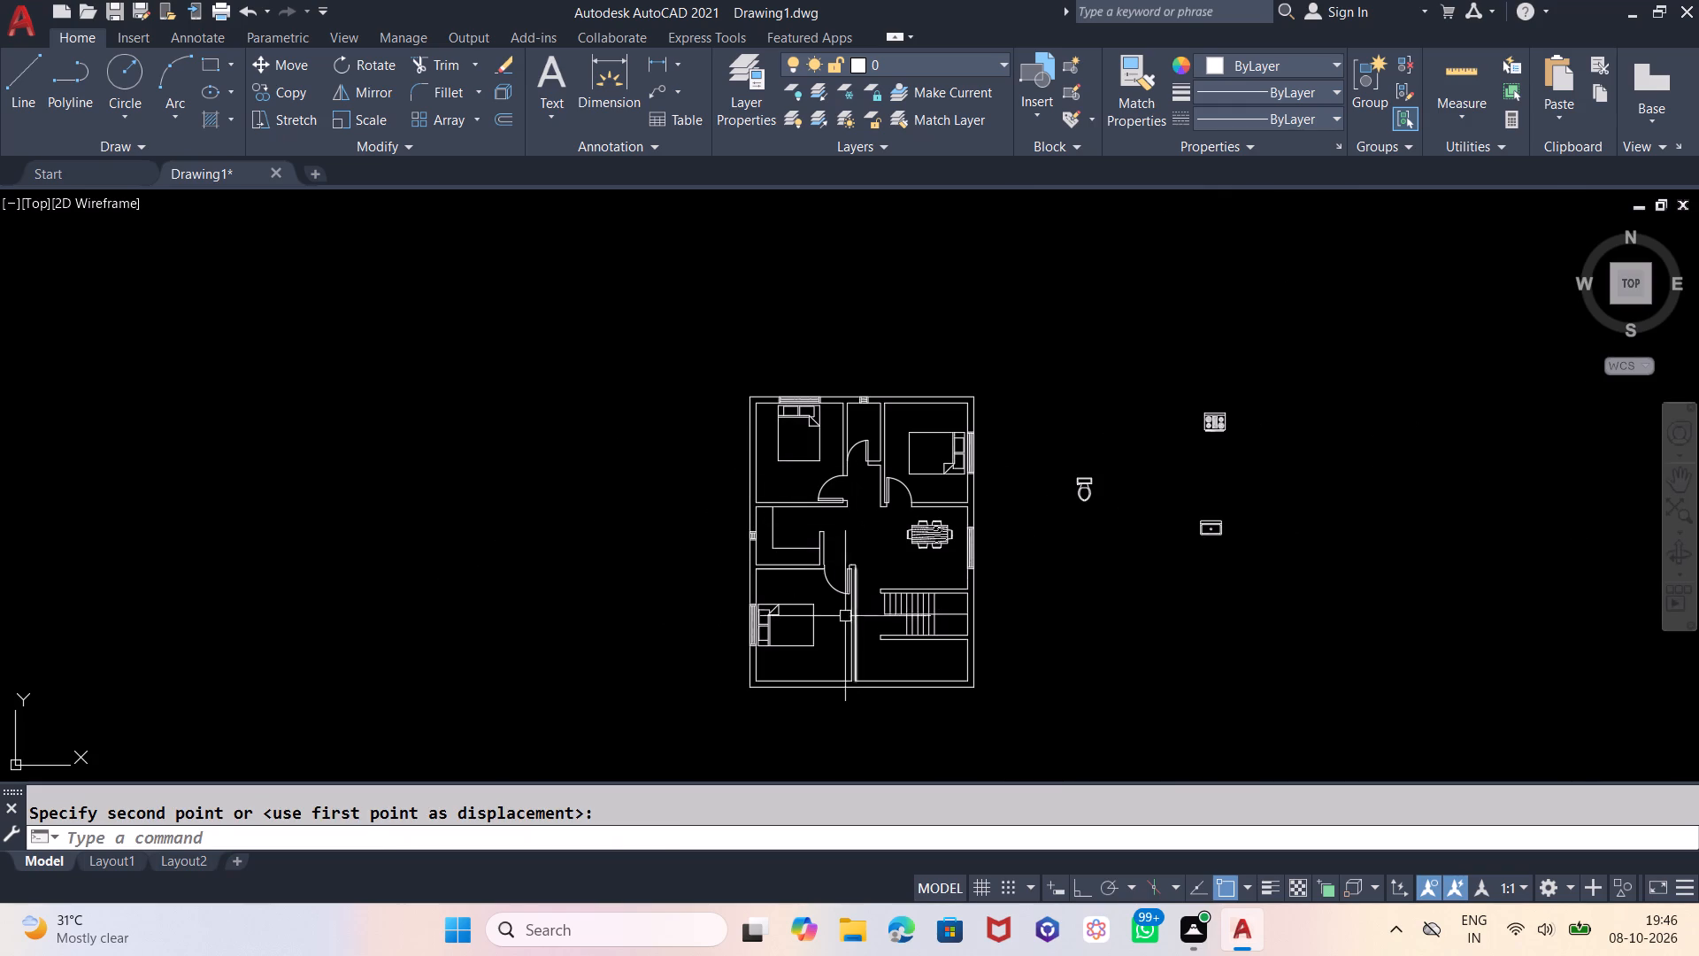
{"action": "key", "text": "z"}
{"action": "key", "text": "Return"}
{"action": "key", "text": "e"}
{"action": "key", "text": "Return"}
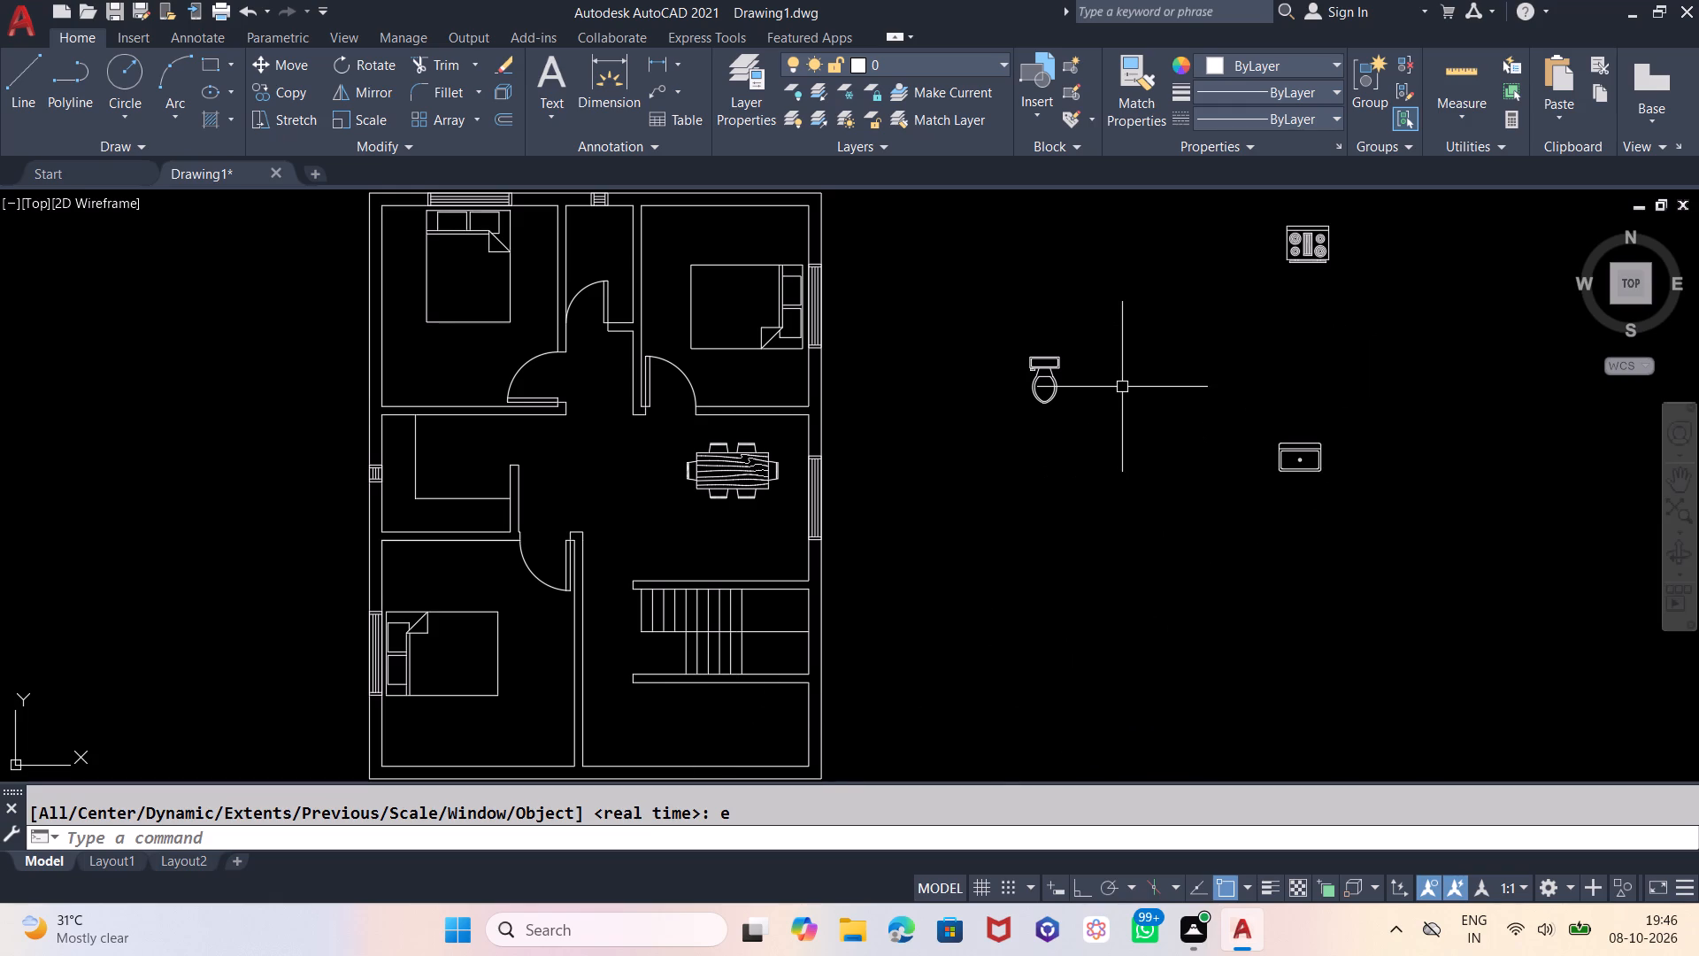
{"action": "left_click", "coordinate": [1118, 332]}
{"action": "left_click", "coordinate": [980, 440]}
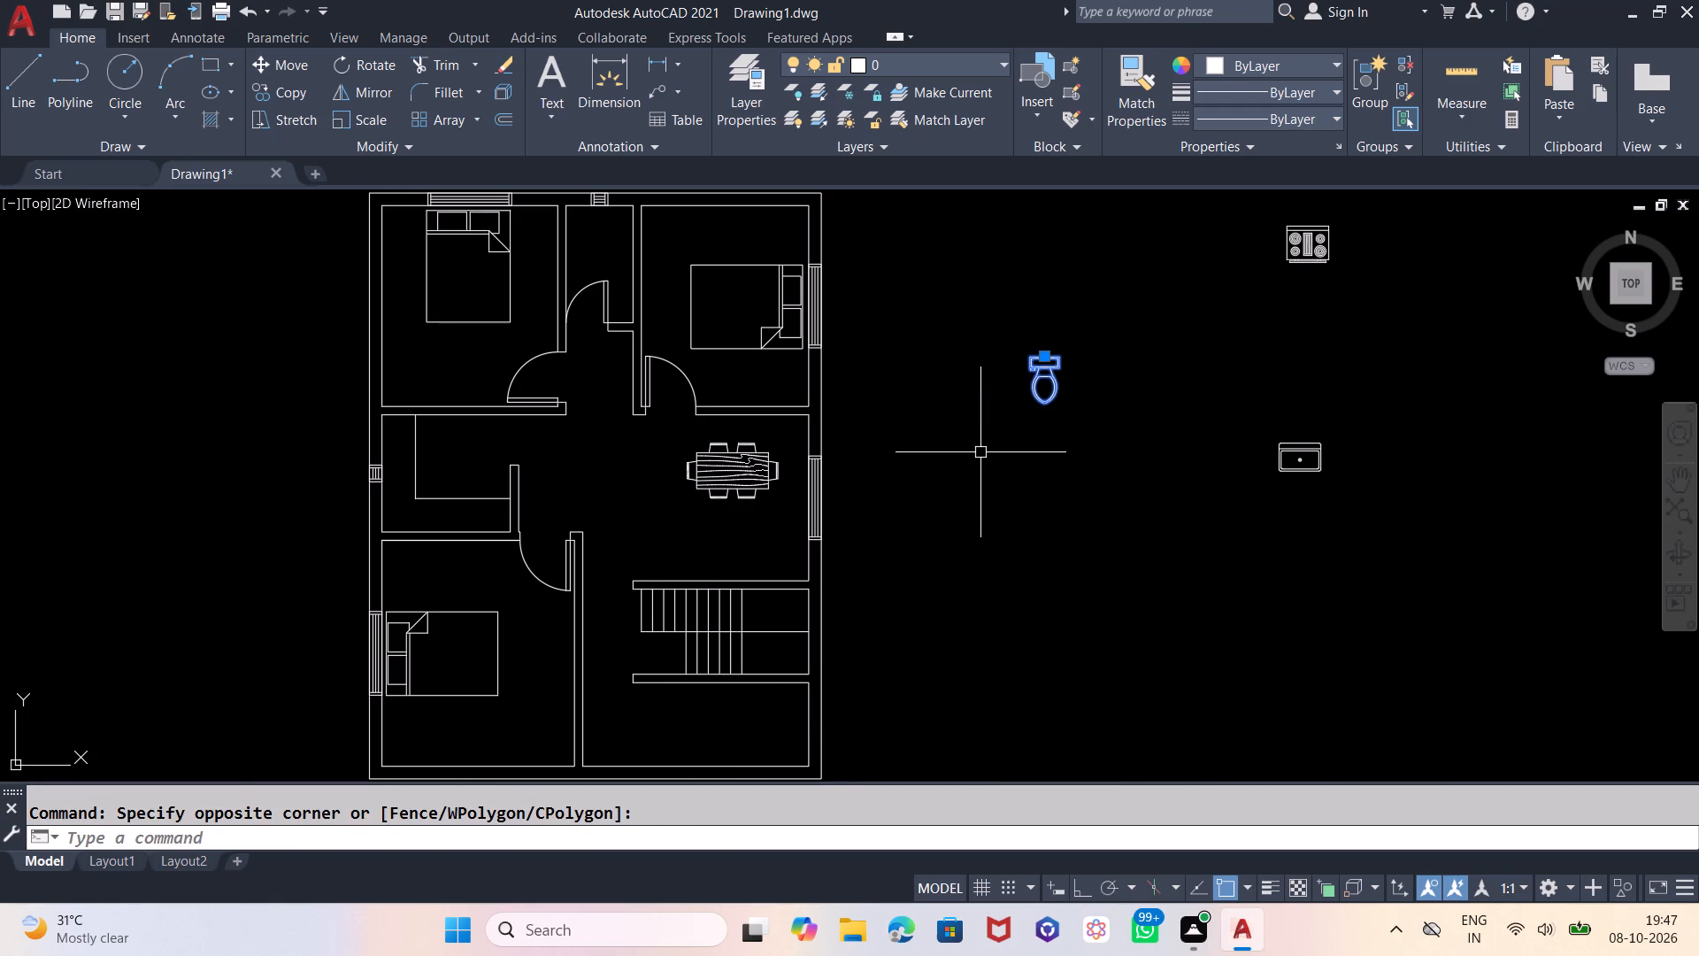
{"action": "type", "text": "ro"}
{"action": "key", "text": "Return"}
{"action": "left_click", "coordinate": [990, 466]}
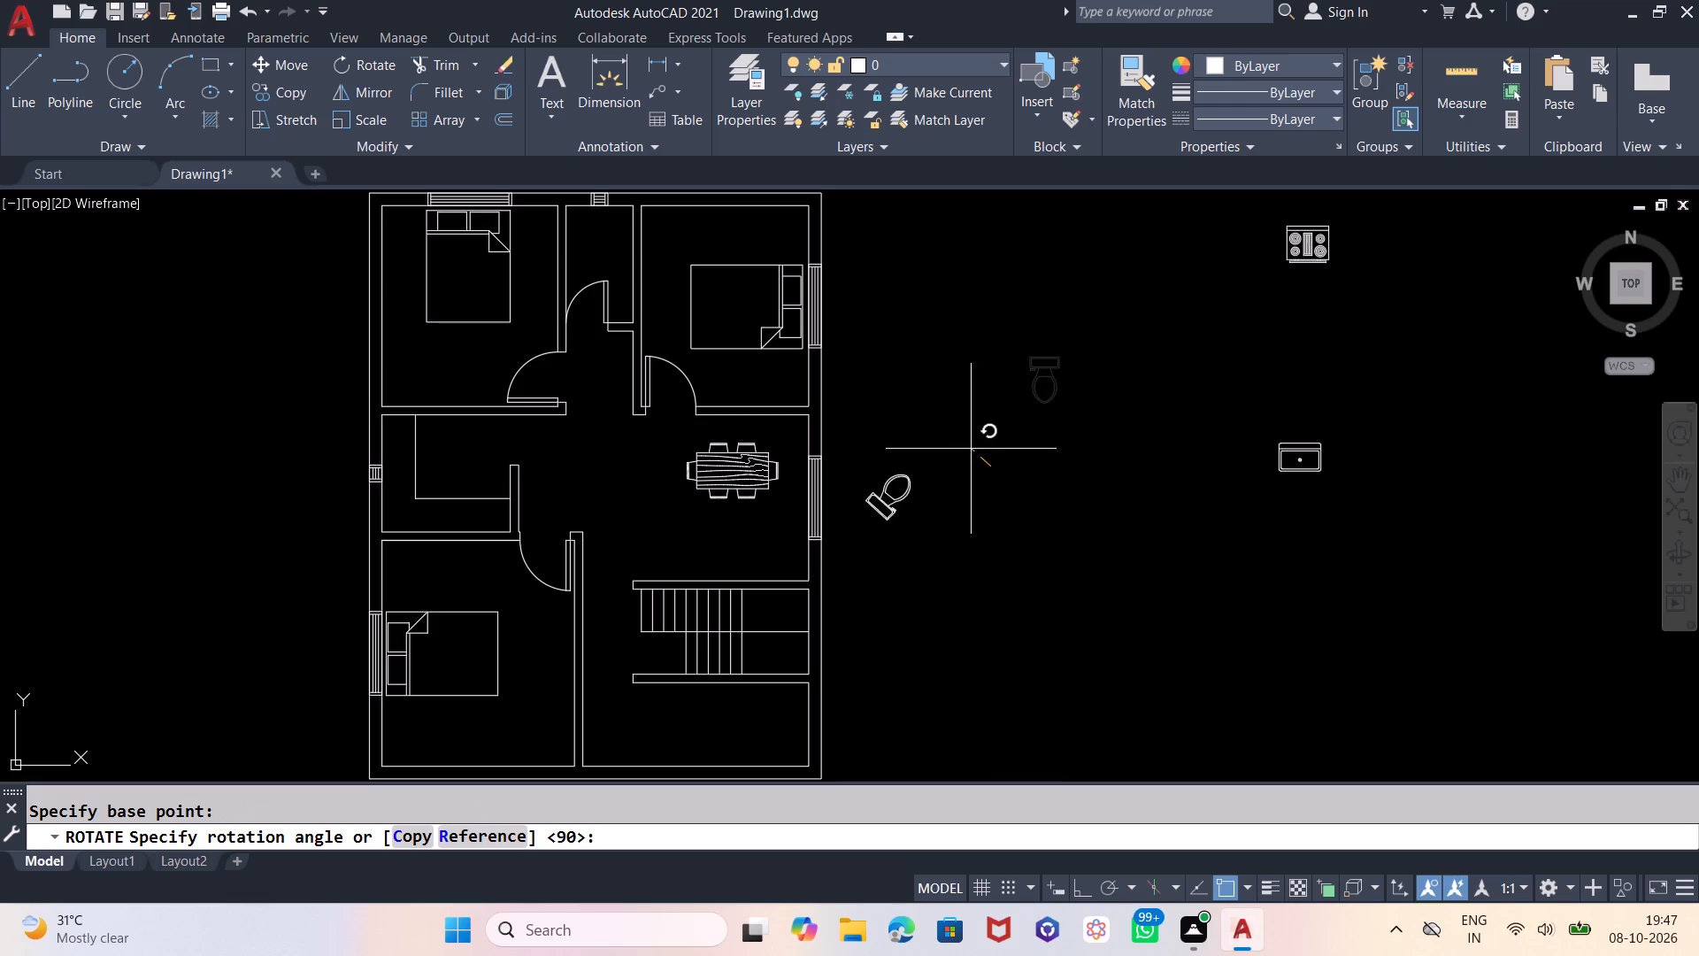
{"action": "key", "text": "F8"}
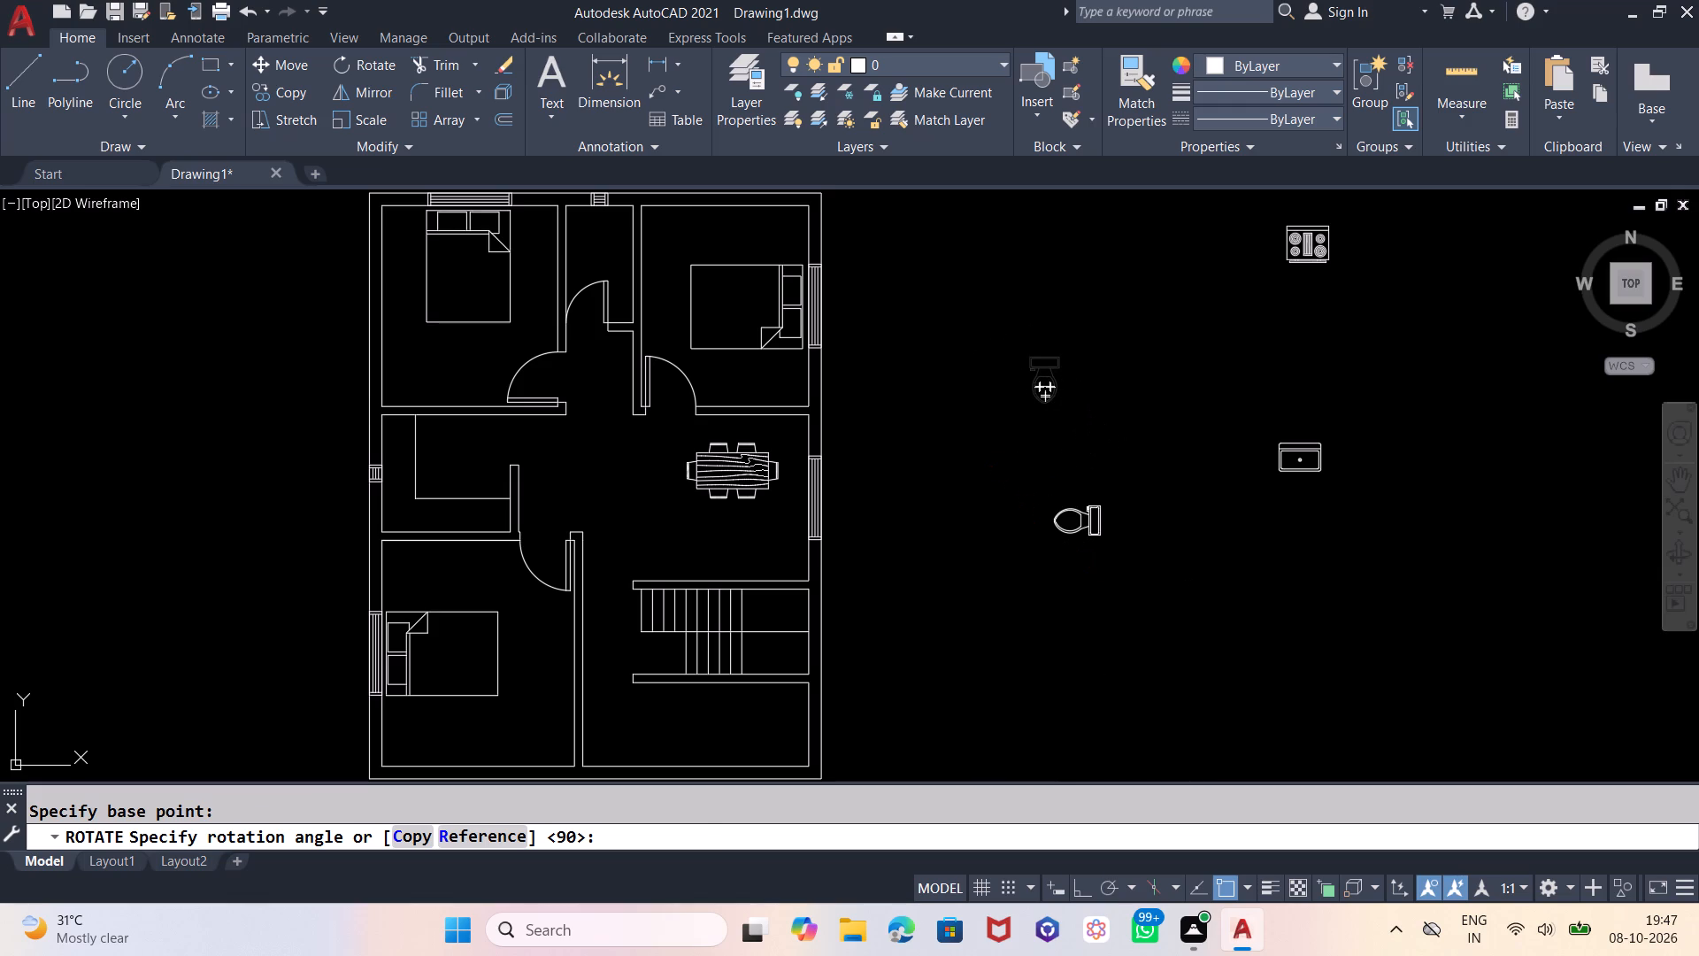
{"action": "left_click", "coordinate": [1103, 587]}
Move the toilet block by the front of its bowl into the narrow room between the upper bedrooms, with Ortho off.
{"action": "left_click", "coordinate": [1140, 482]}
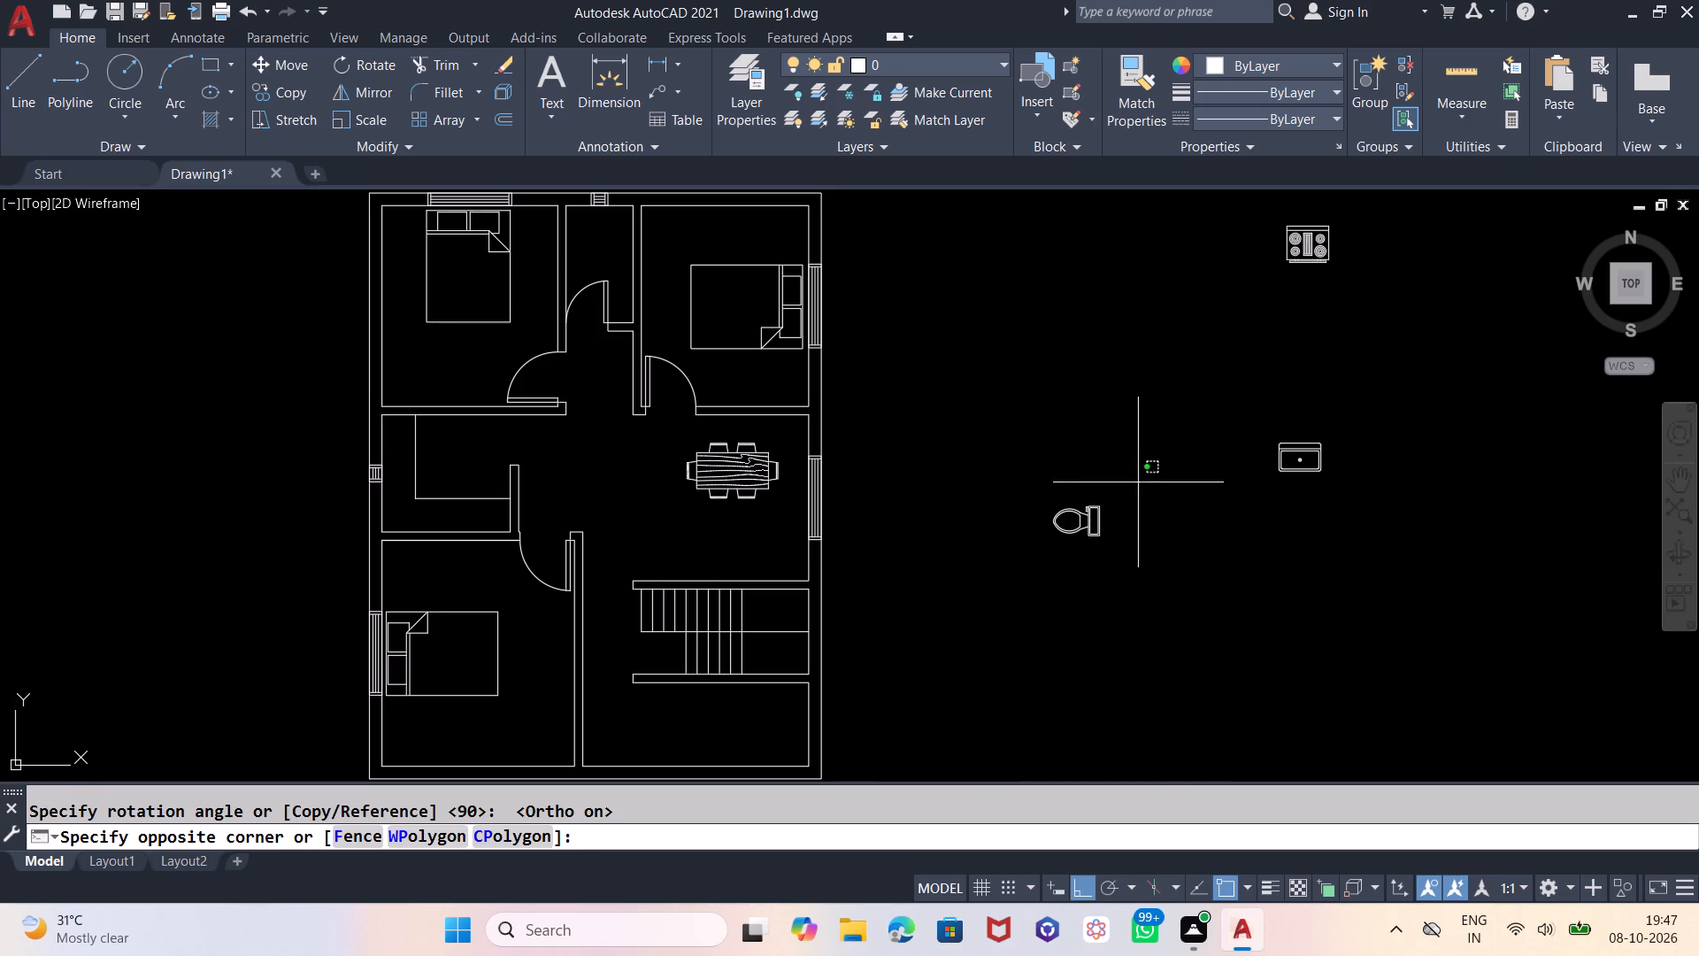
{"action": "left_click", "coordinate": [1016, 581]}
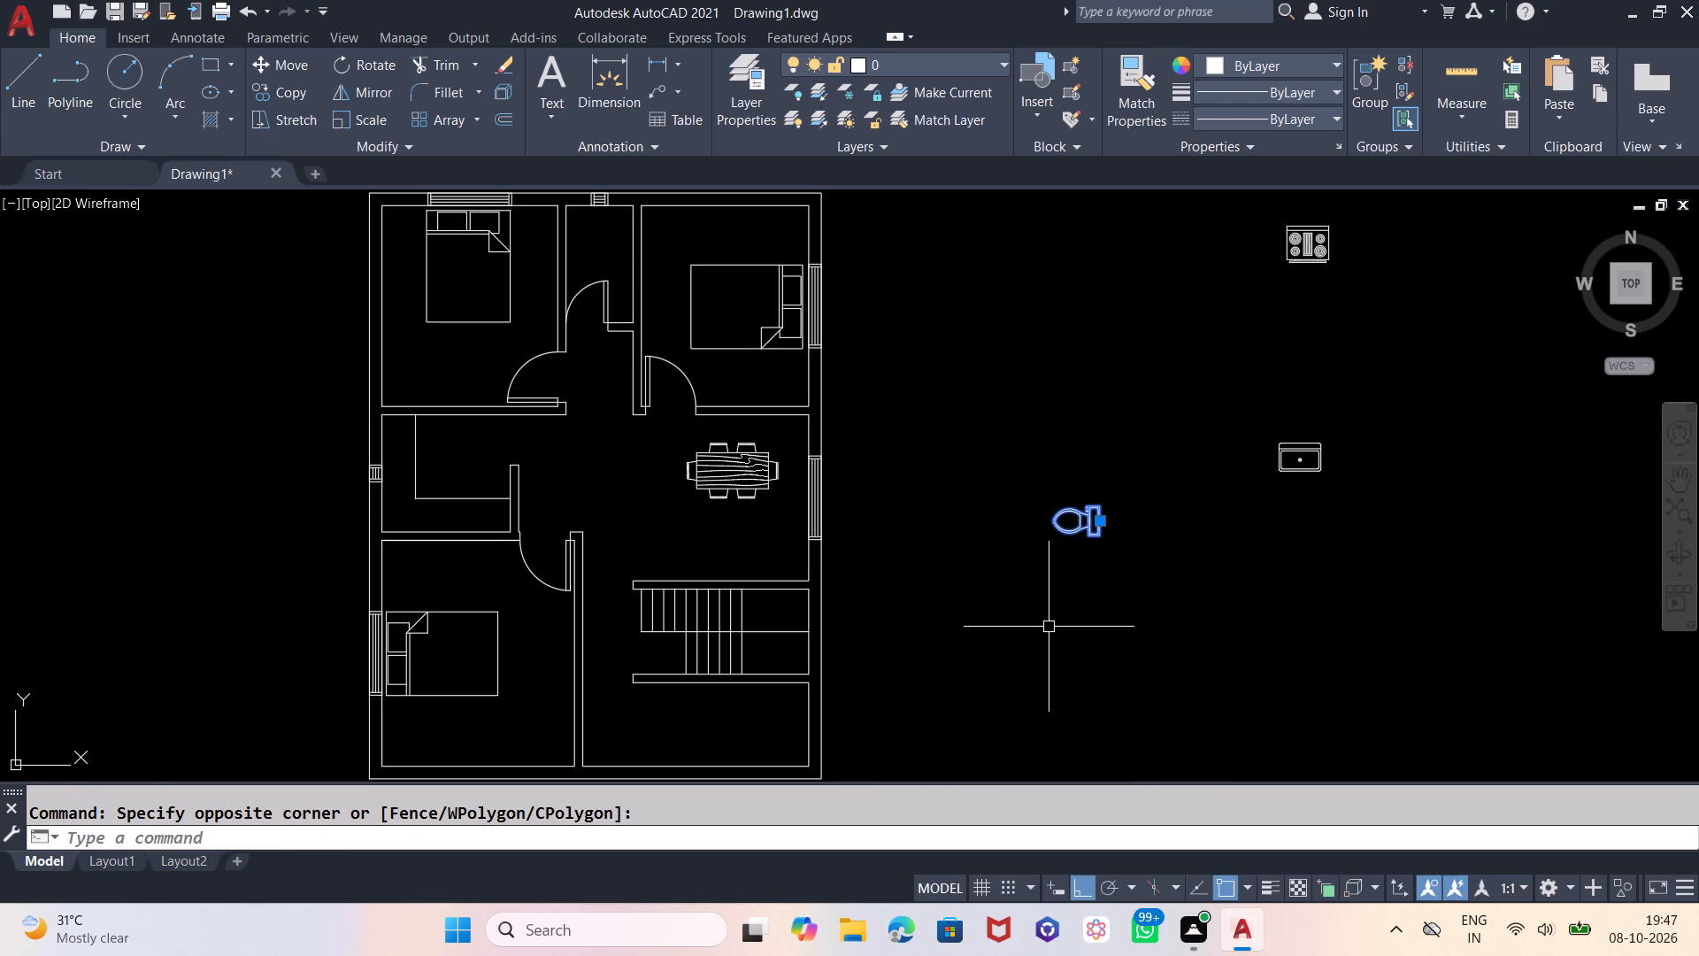
{"action": "key", "text": "m"}
{"action": "key", "text": "Return"}
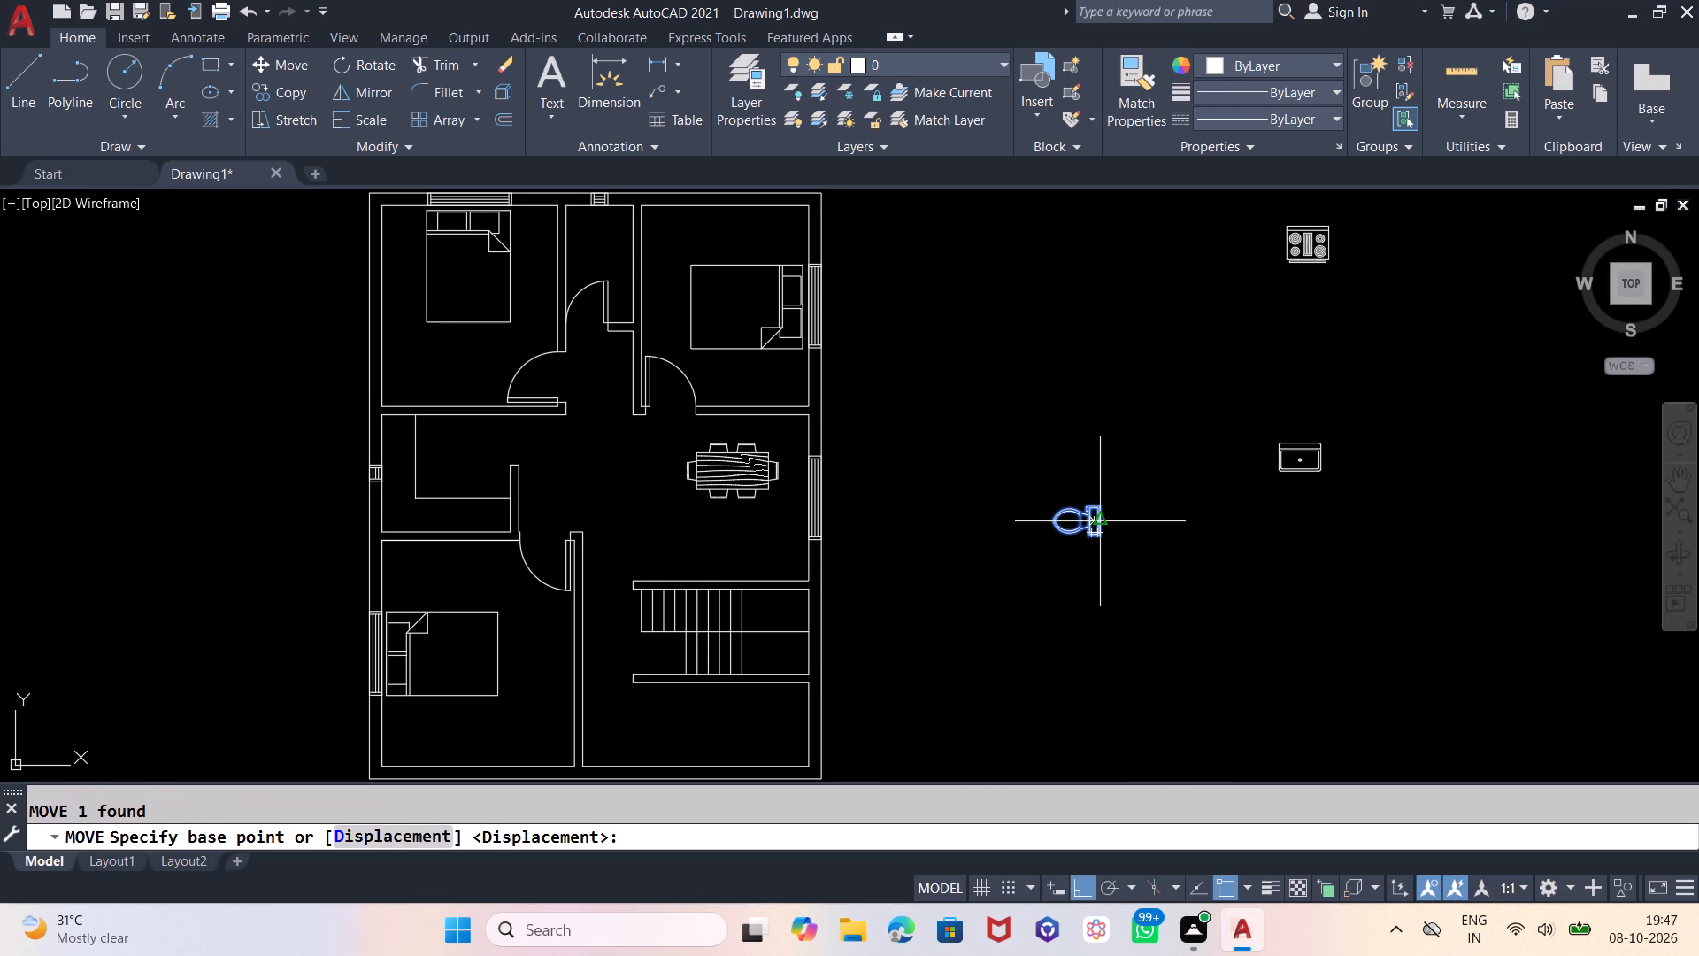
{"action": "left_click", "coordinate": [1050, 521]}
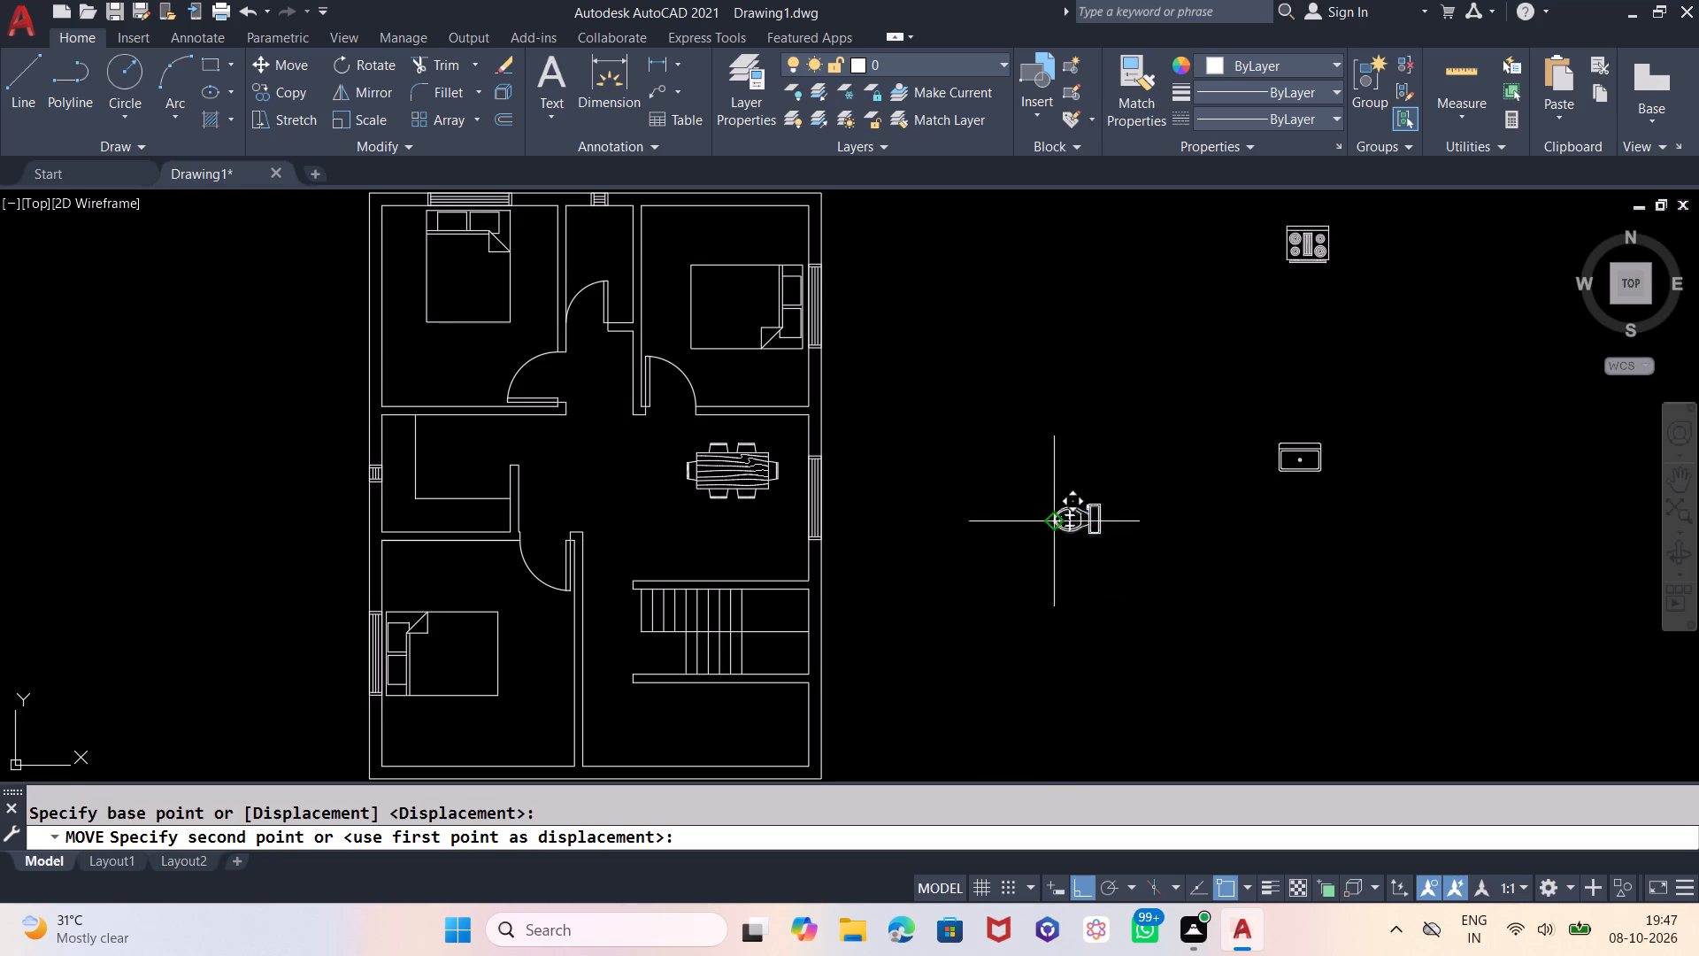
{"action": "key", "text": "F8"}
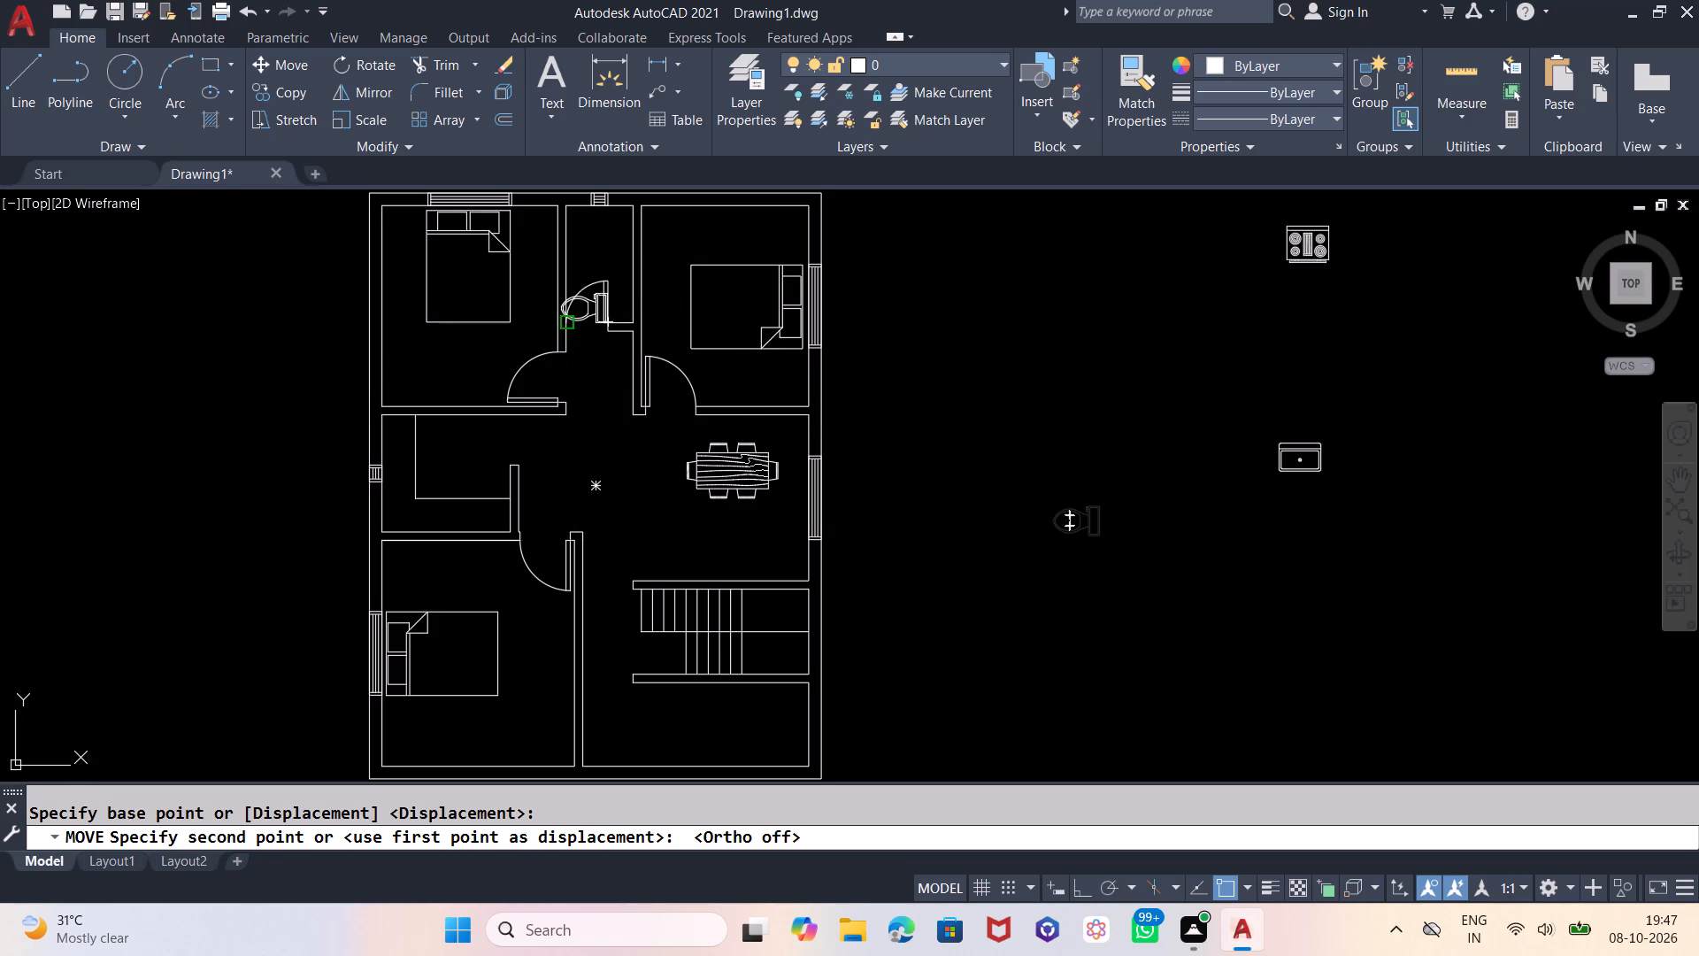
{"action": "scroll", "coordinate": [579, 246], "scroll_direction": "up", "scroll_amount": 1}
{"action": "scroll", "coordinate": [641, 446], "scroll_direction": "down", "scroll_amount": 2}
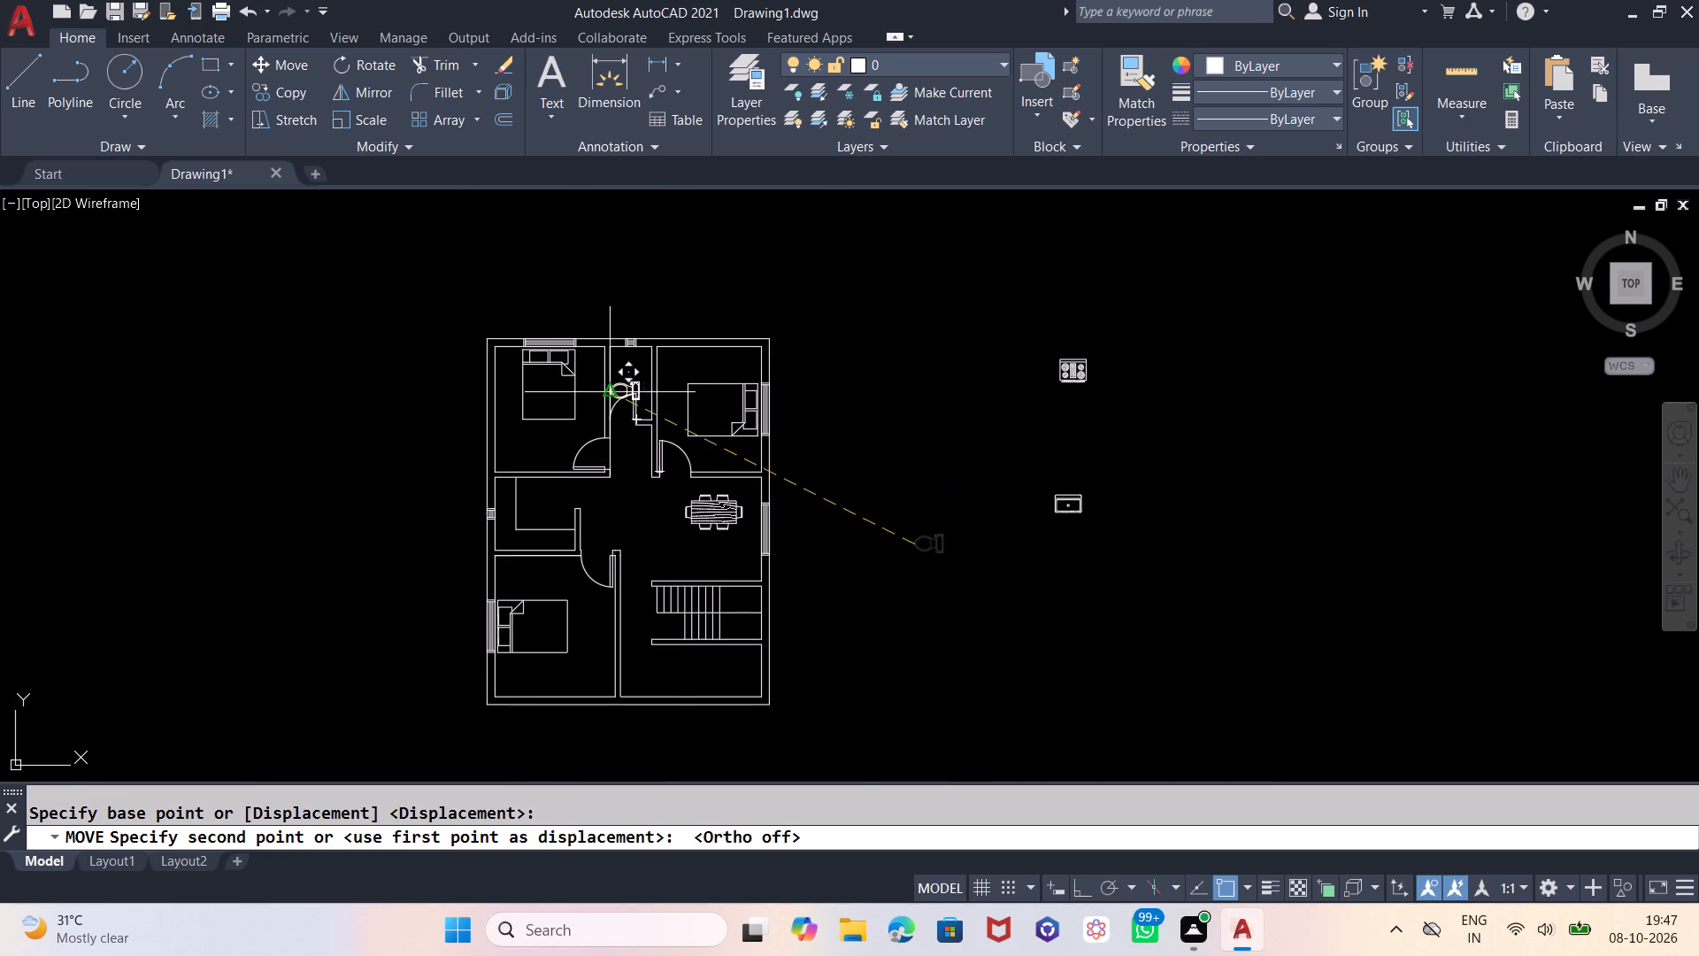
{"action": "scroll", "coordinate": [609, 382], "scroll_direction": "up", "scroll_amount": 3}
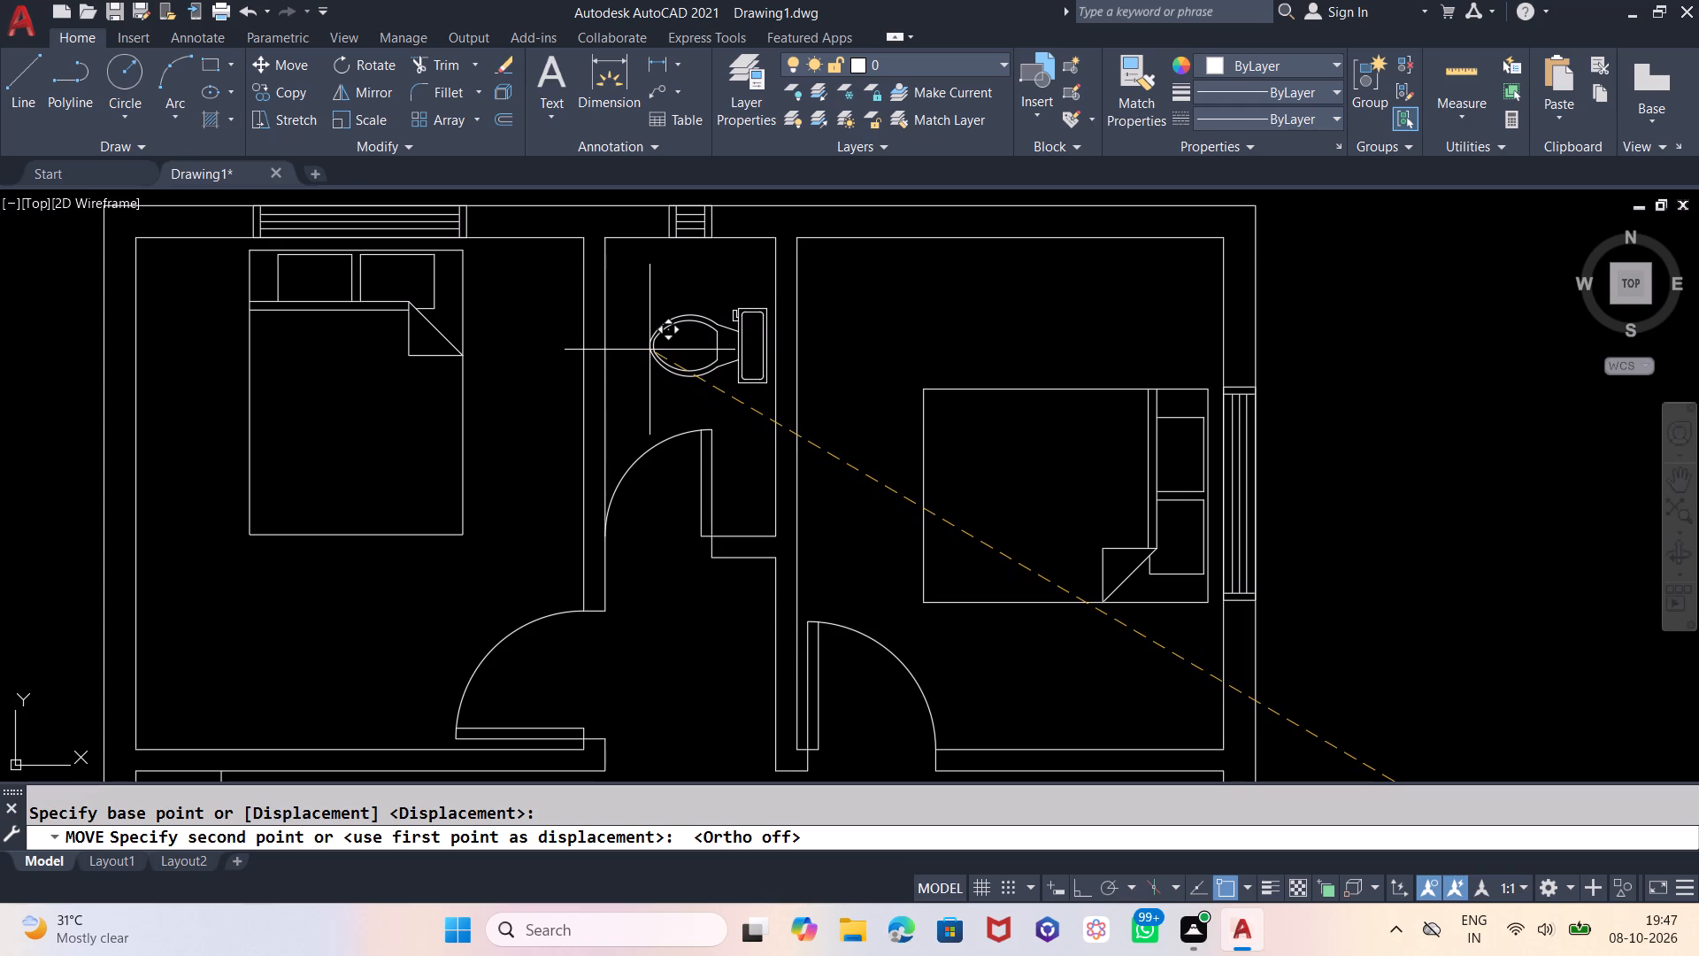
{"action": "left_click", "coordinate": [650, 350]}
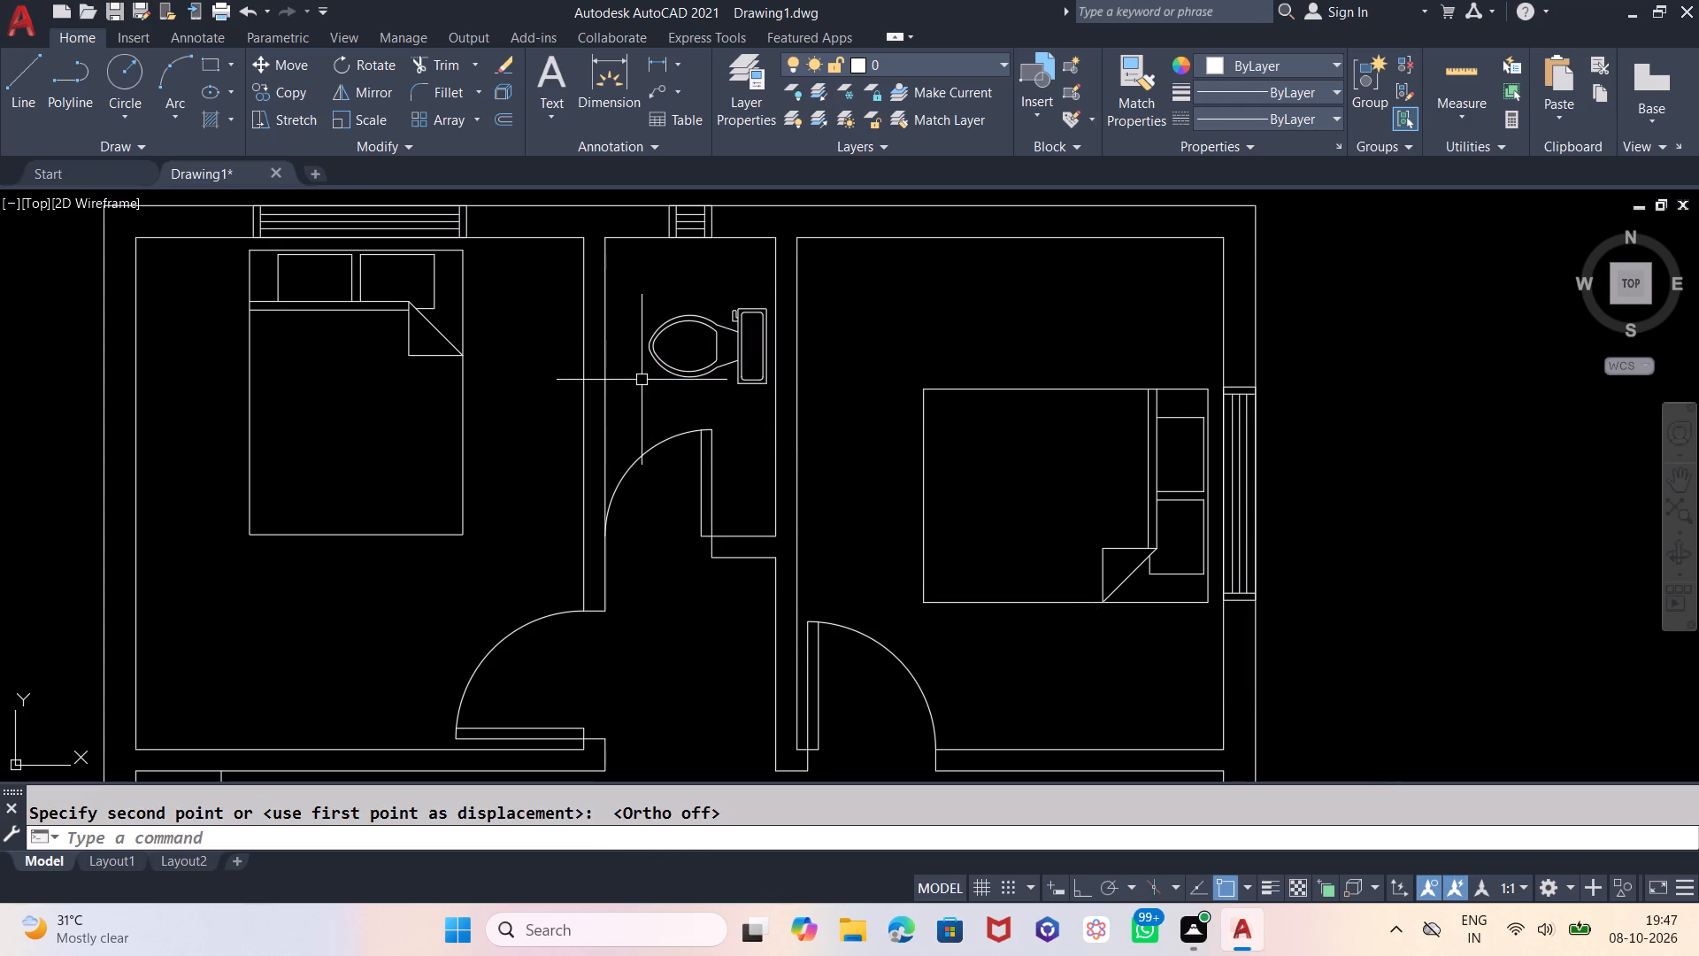
Scale the toilet block down freehand to about two-thirds of its size, with the base point near the front of its bowl.
{"action": "key", "text": "s"}
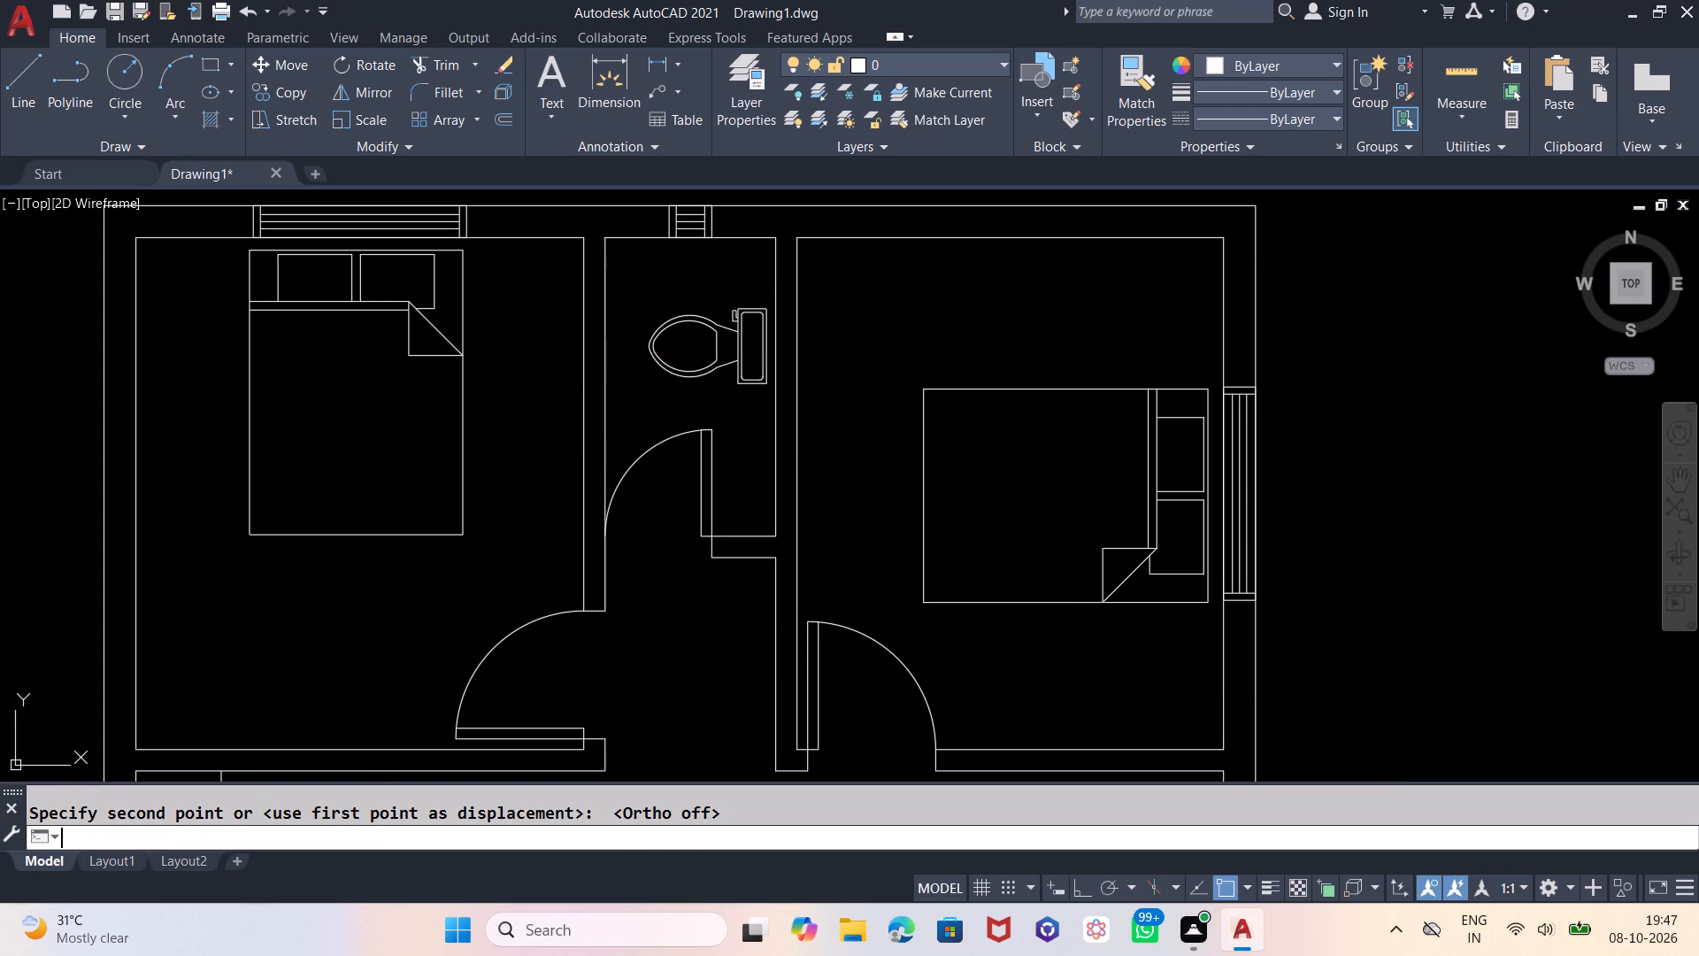
{"action": "left_click", "coordinate": [703, 311]}
{"action": "left_click", "coordinate": [701, 323]}
{"action": "left_click", "coordinate": [701, 325]}
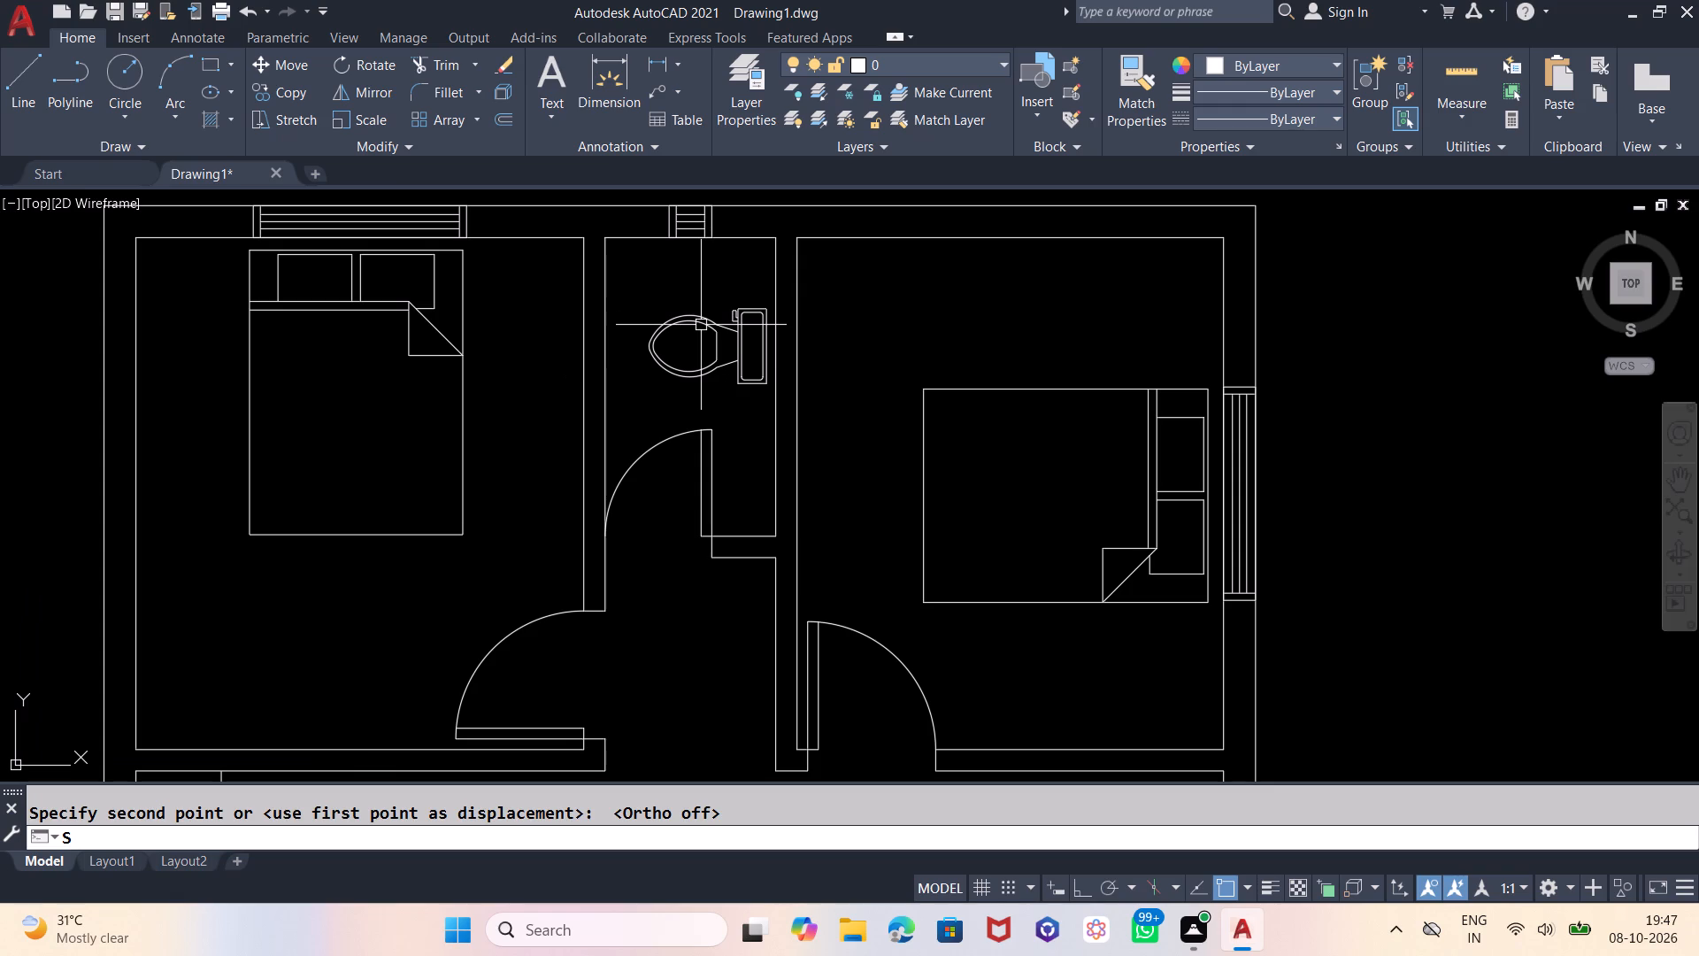
{"action": "key", "text": "BackSpace"}
{"action": "left_click", "coordinate": [701, 325]}
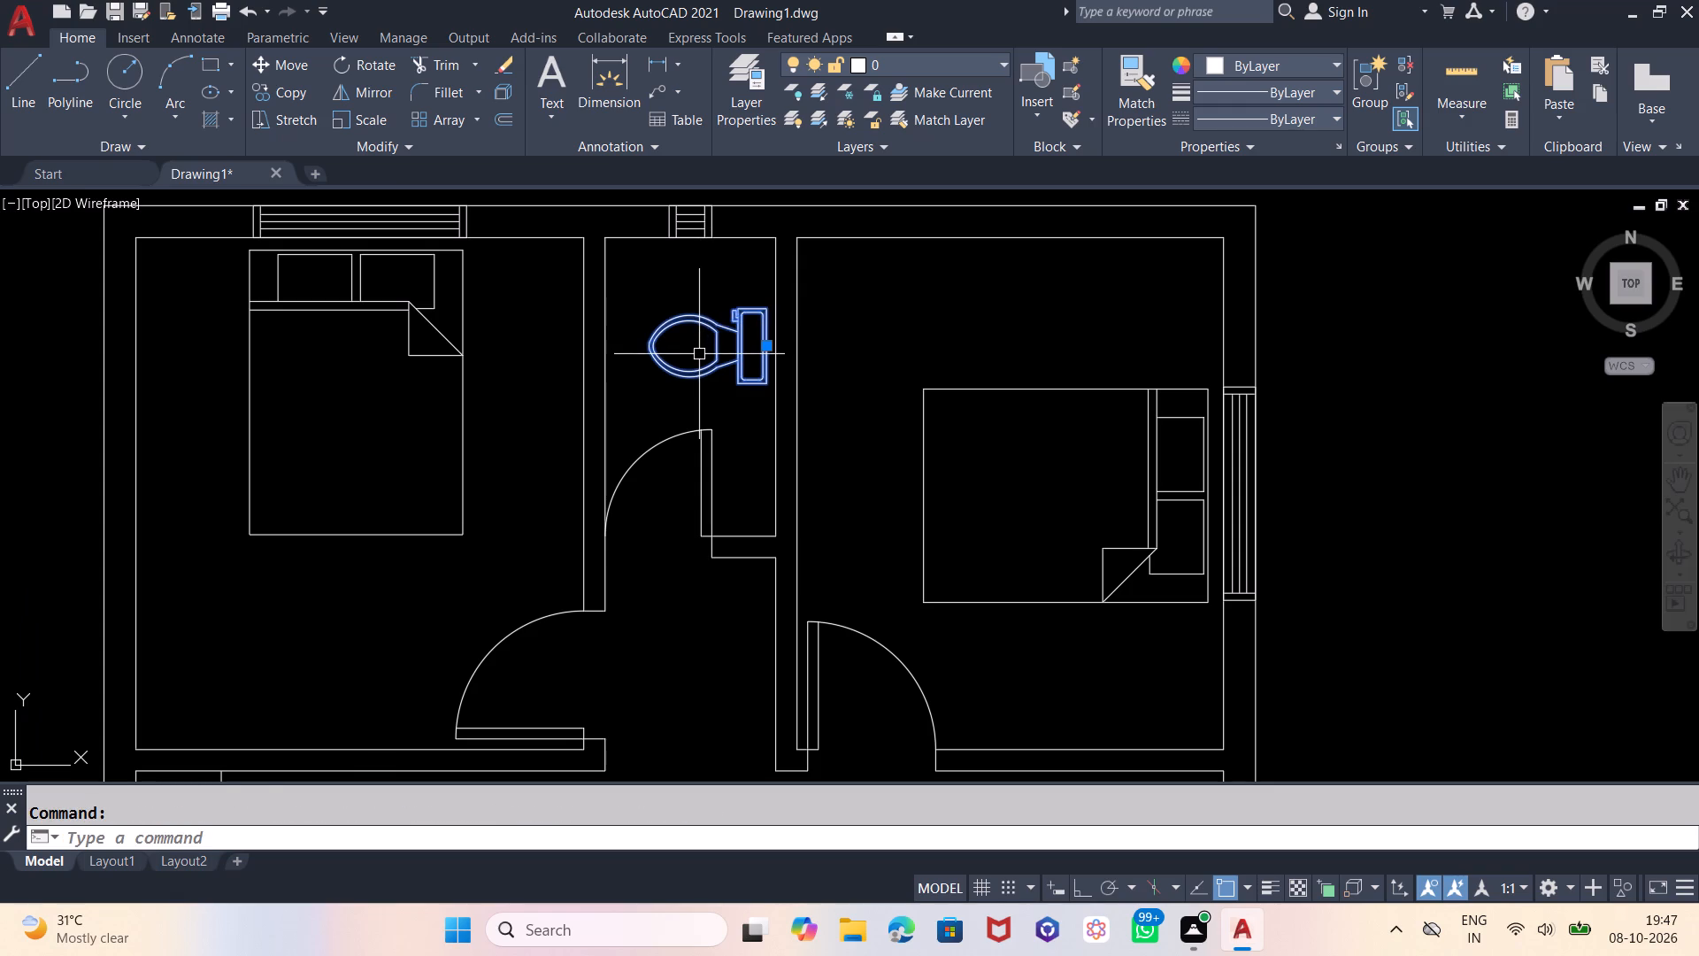
{"action": "type", "text": "sc"}
{"action": "key", "text": "Return"}
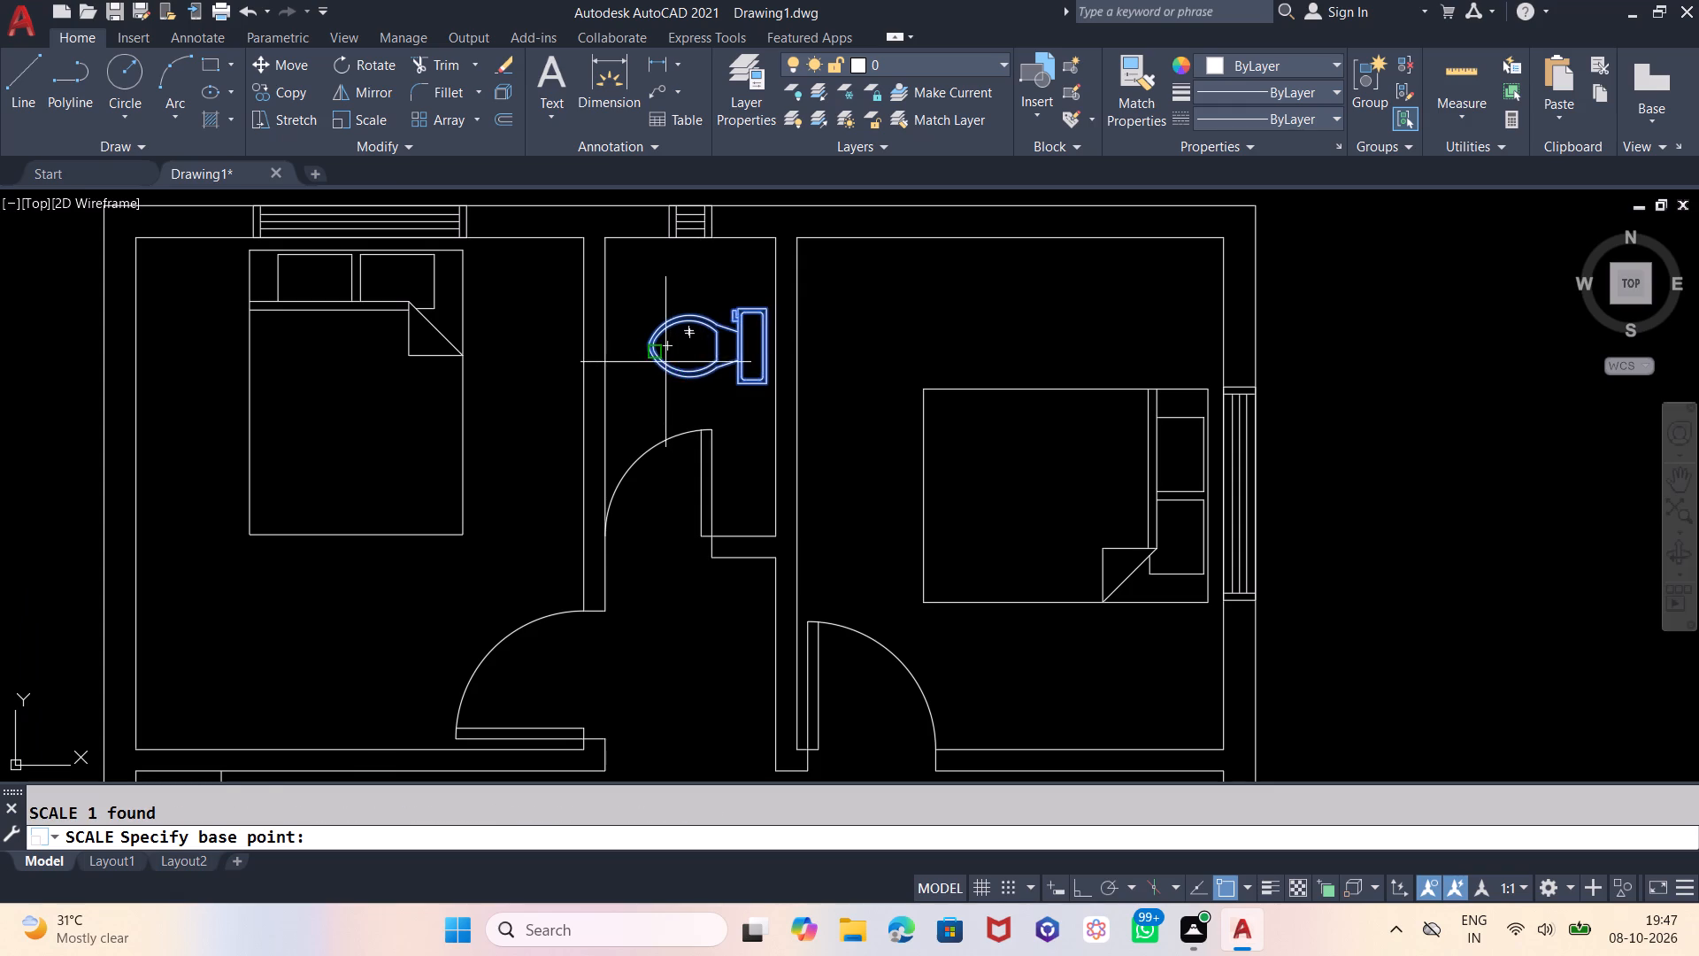
{"action": "left_click", "coordinate": [657, 359]}
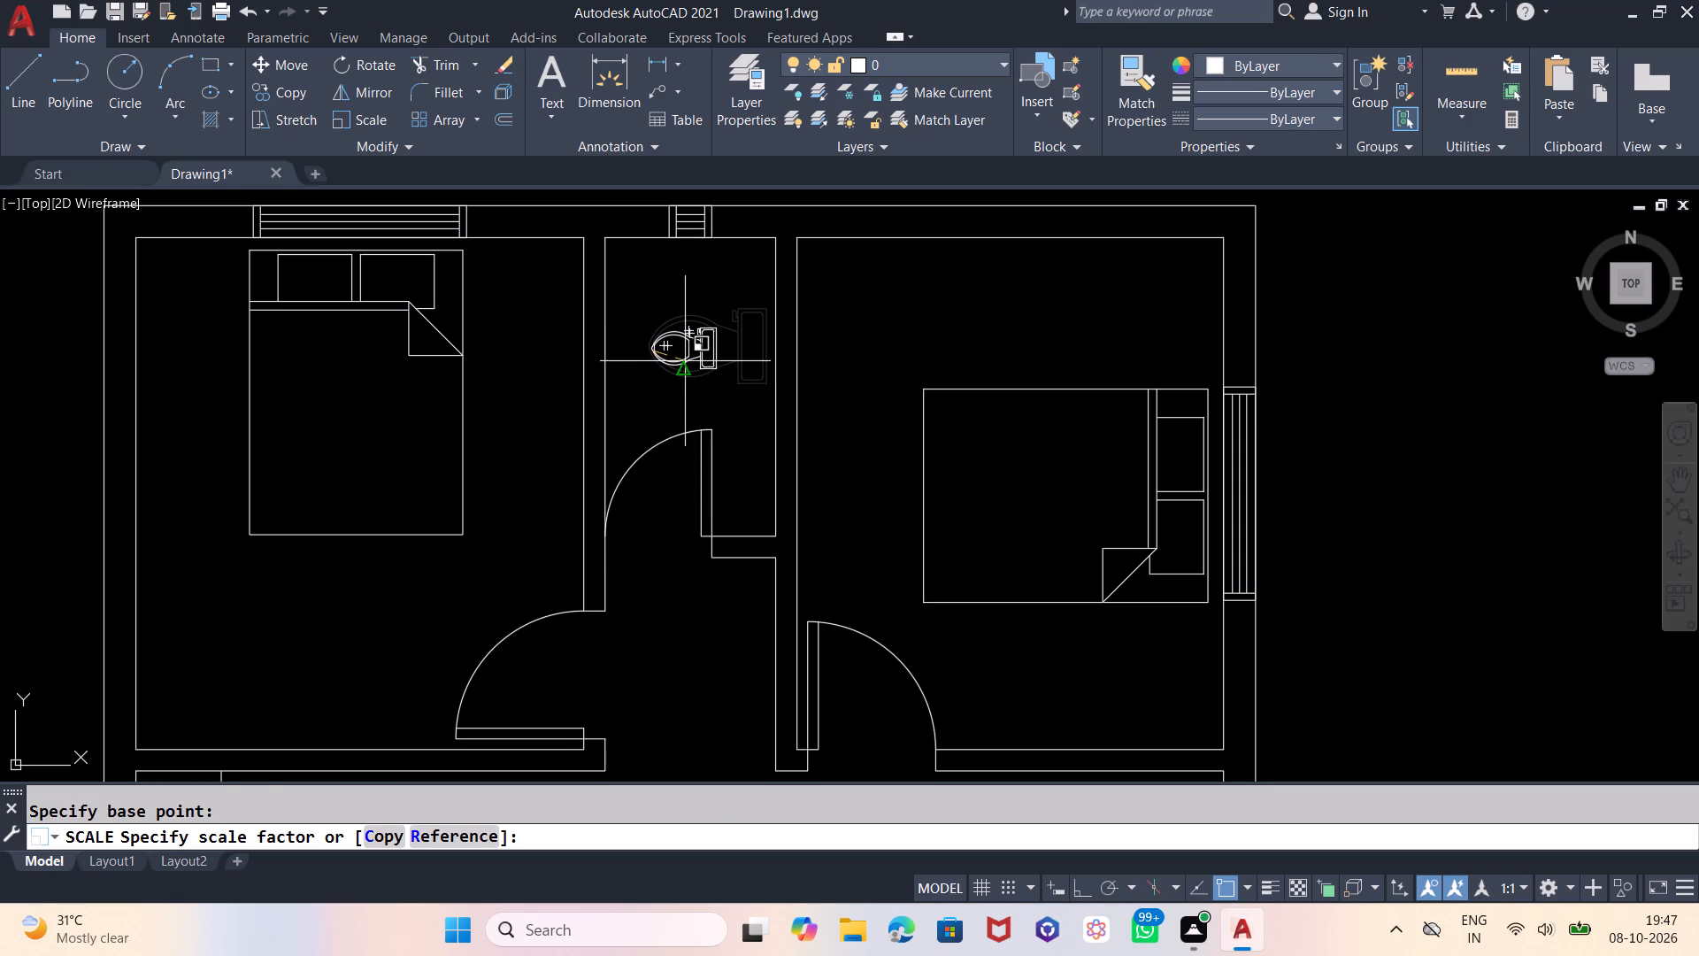
{"action": "left_click", "coordinate": [690, 361]}
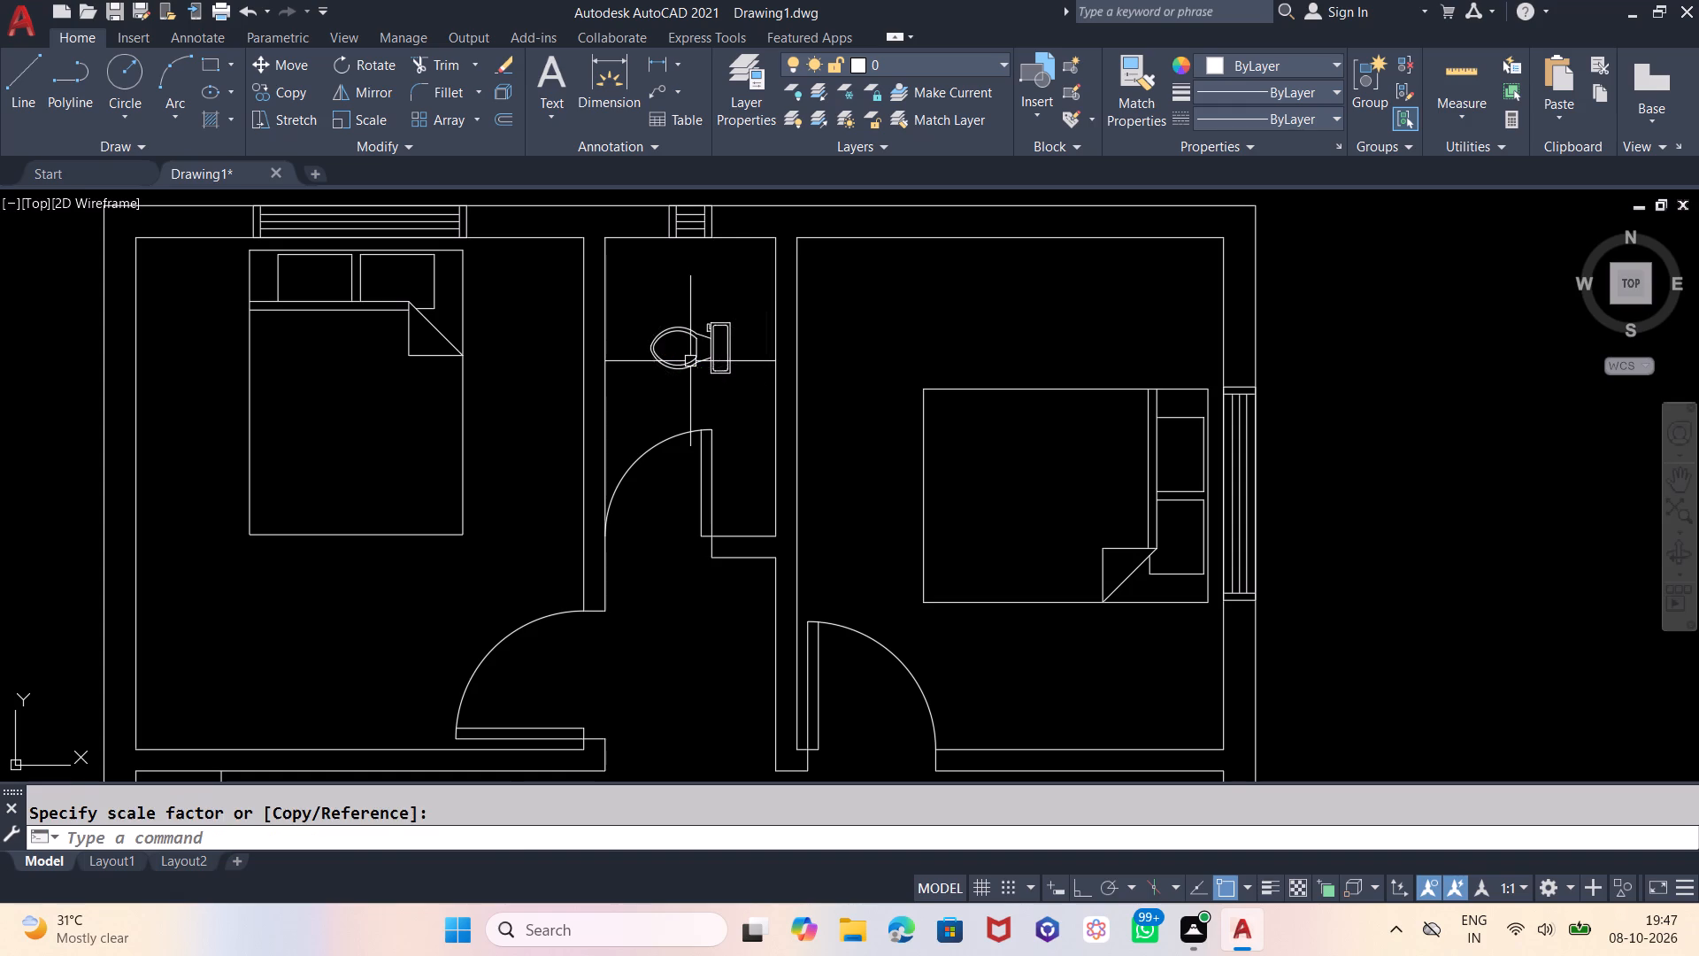
Move the reduced toilet block slightly northeast so its tank sits against the narrow room's east wall.
{"action": "left_click", "coordinate": [668, 346]}
{"action": "left_click", "coordinate": [673, 365]}
{"action": "left_click", "coordinate": [690, 366]}
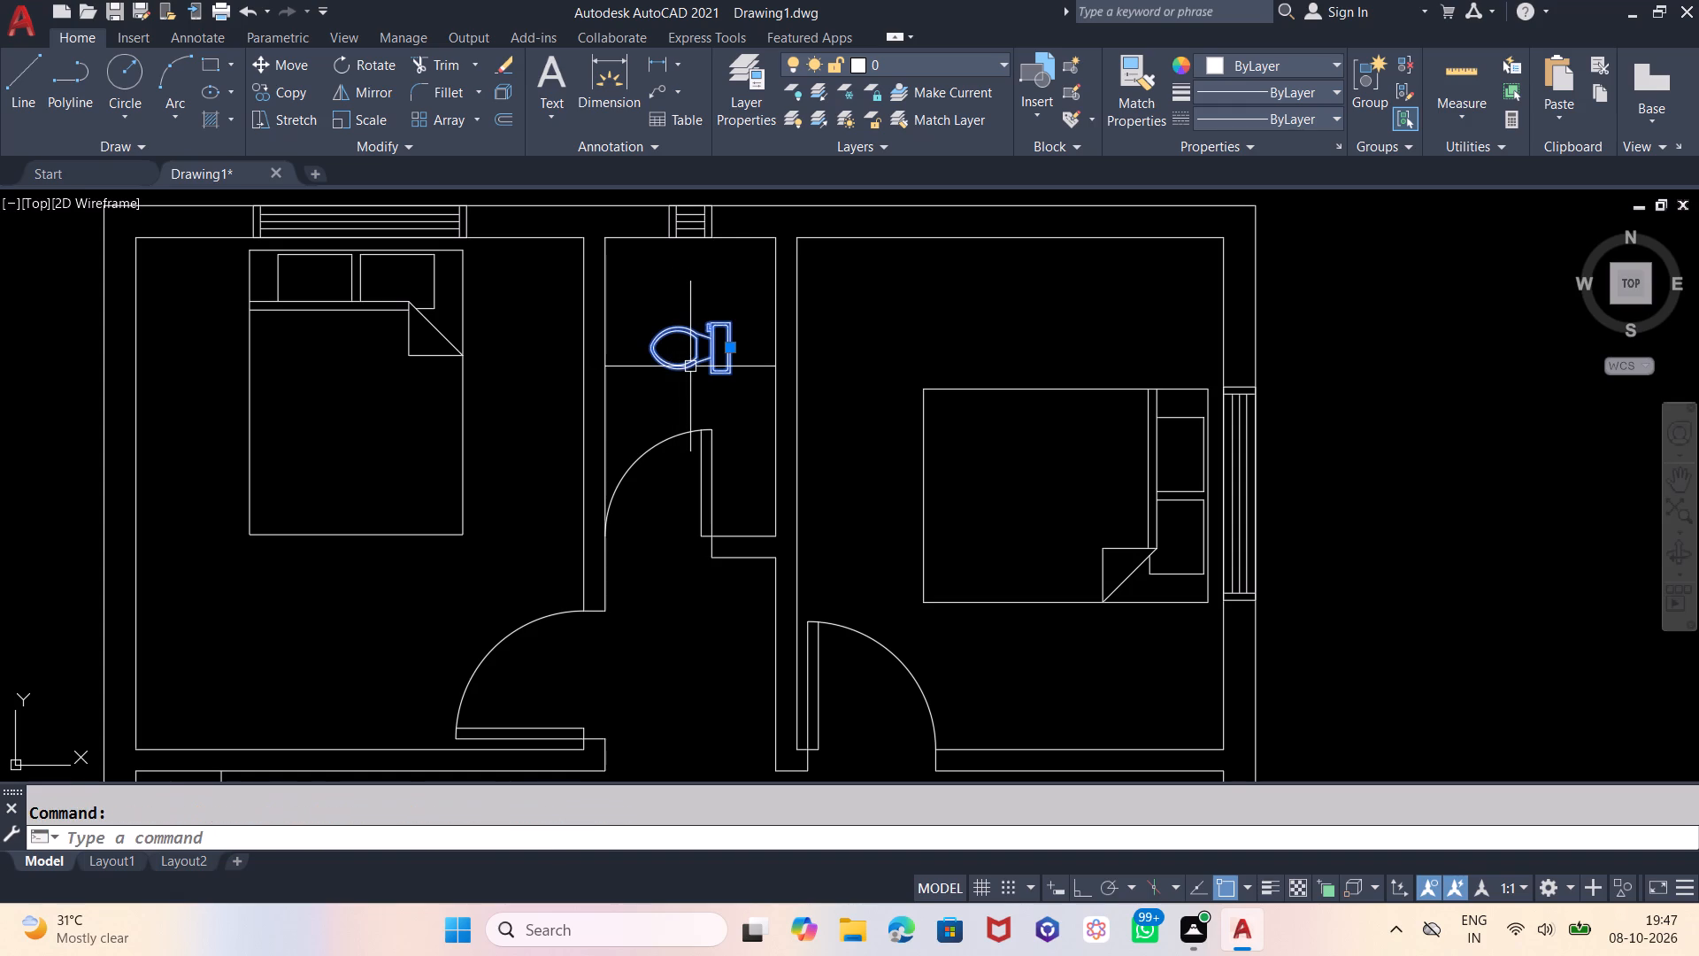
{"action": "key", "text": "m"}
{"action": "key", "text": "Return"}
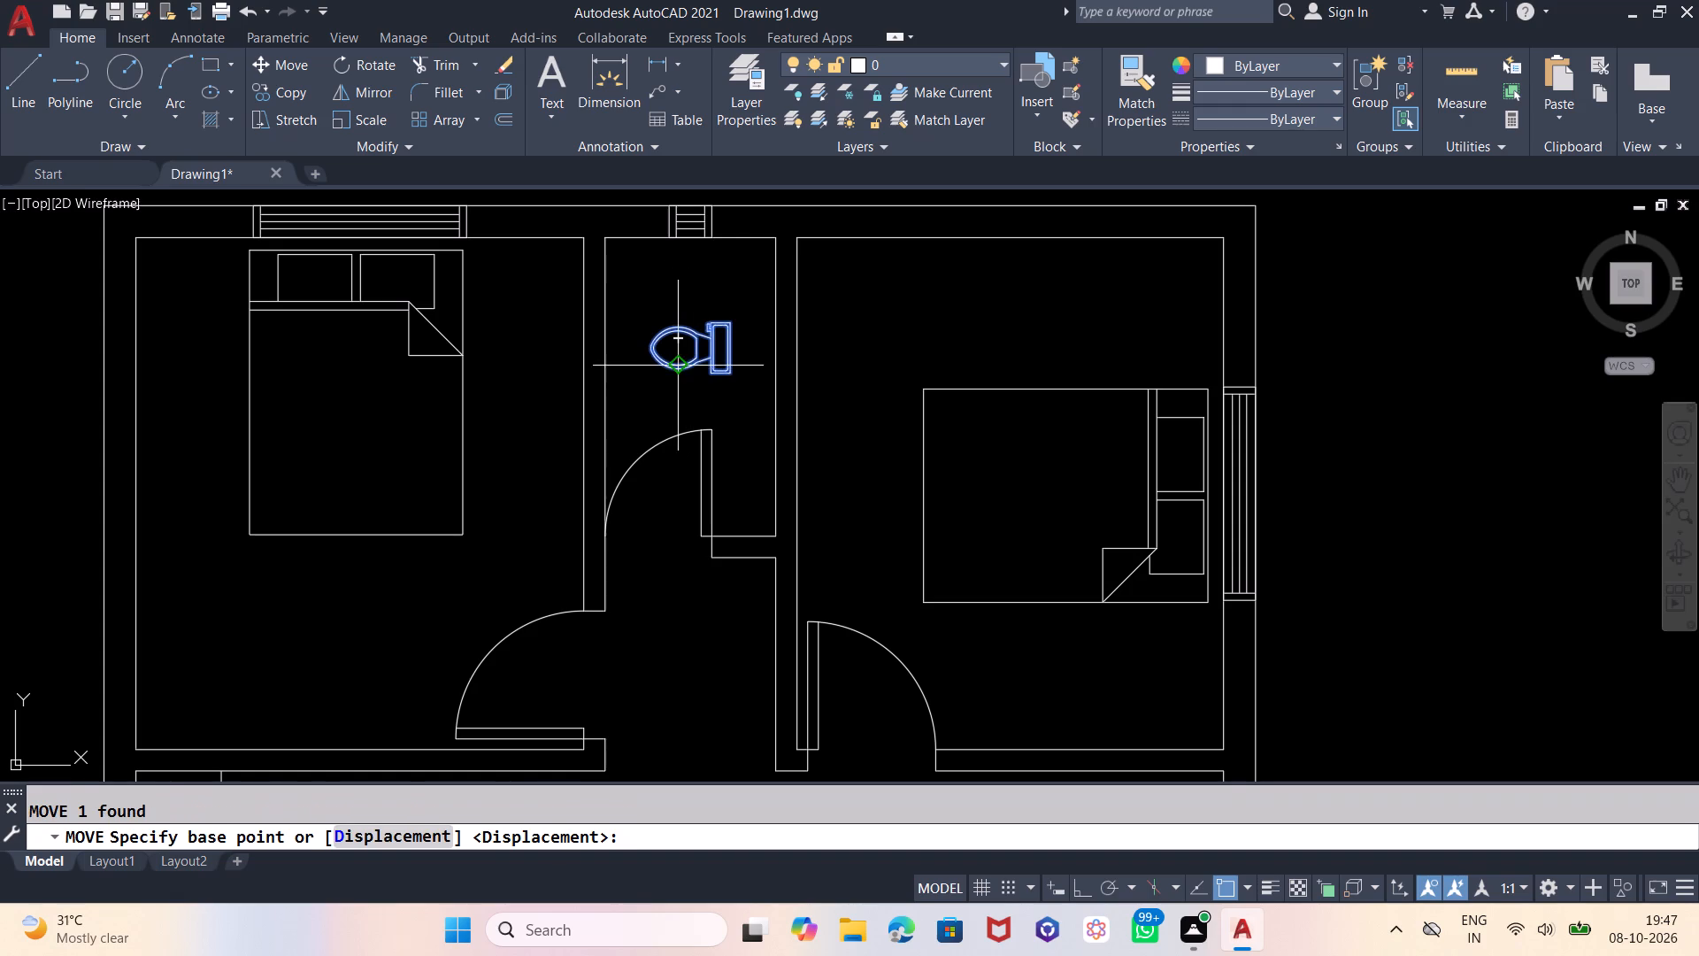
{"action": "left_click", "coordinate": [651, 354]}
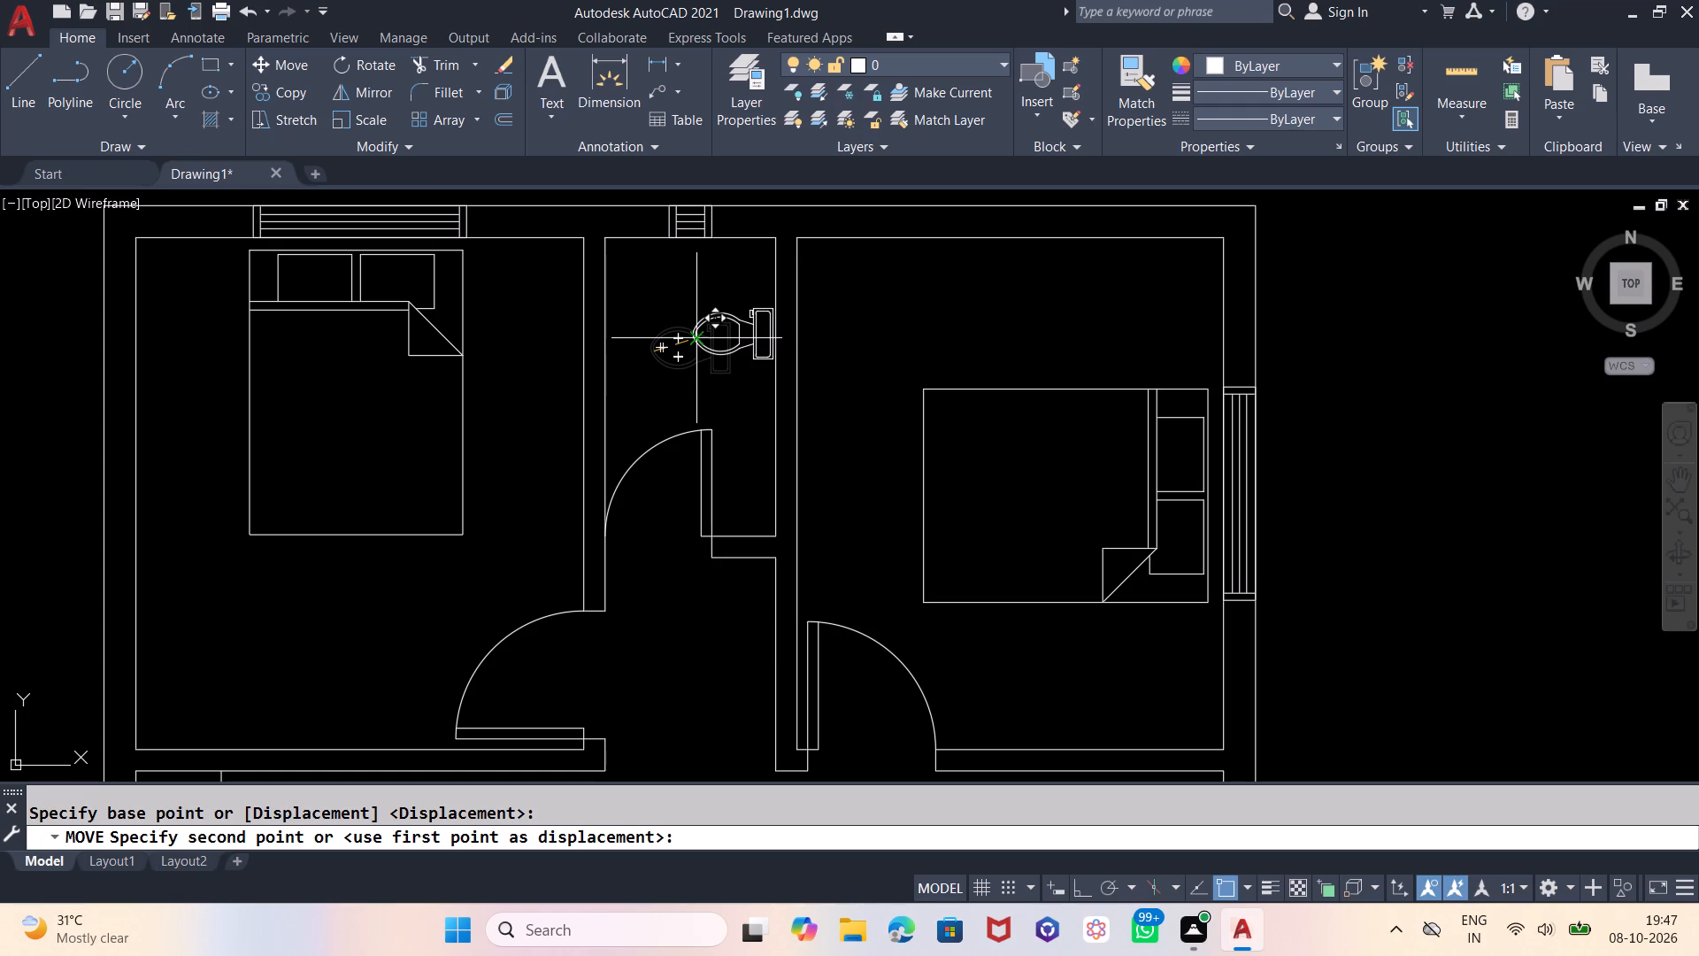
{"action": "left_click", "coordinate": [691, 343]}
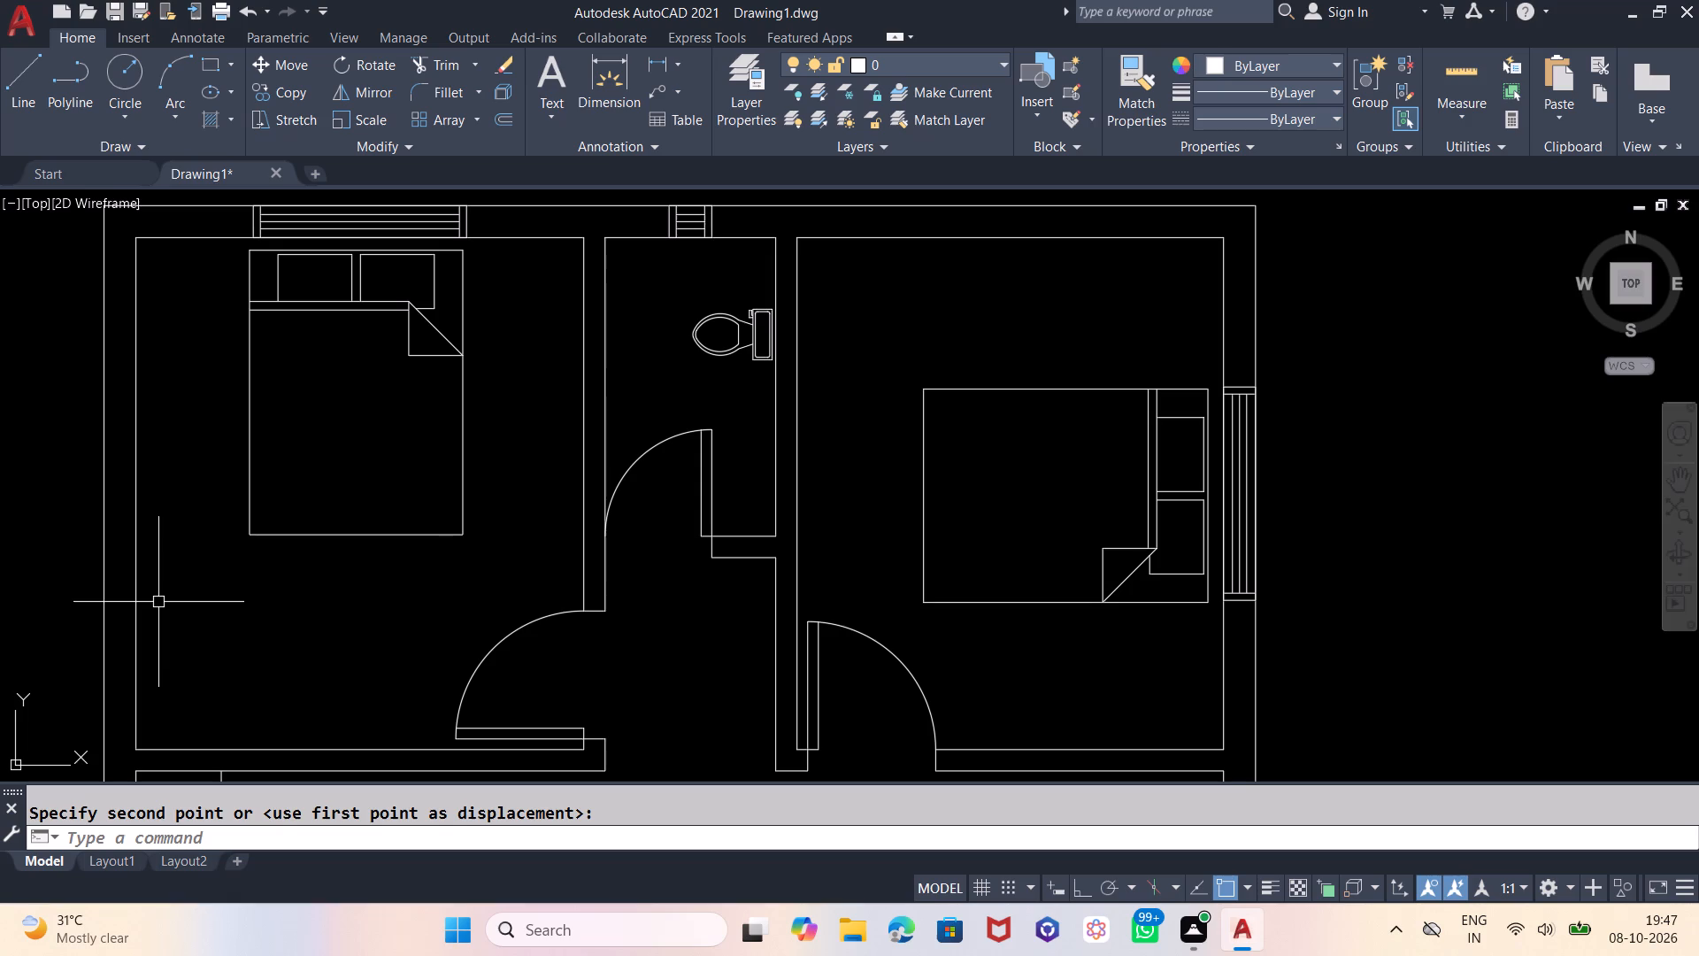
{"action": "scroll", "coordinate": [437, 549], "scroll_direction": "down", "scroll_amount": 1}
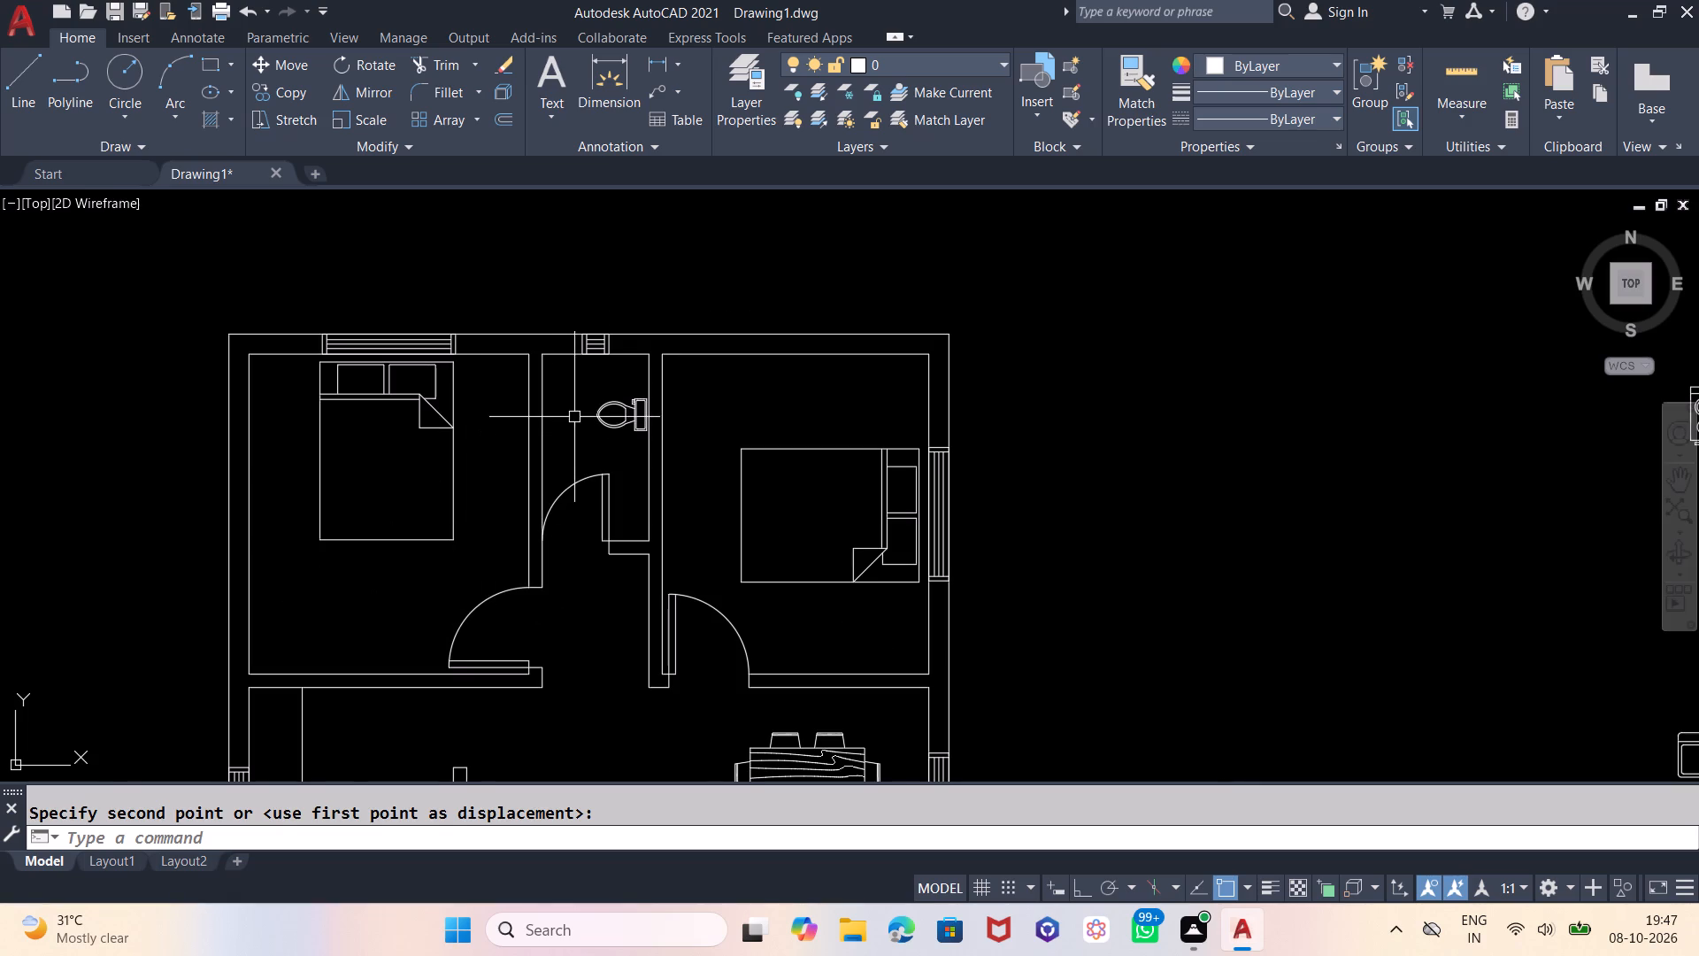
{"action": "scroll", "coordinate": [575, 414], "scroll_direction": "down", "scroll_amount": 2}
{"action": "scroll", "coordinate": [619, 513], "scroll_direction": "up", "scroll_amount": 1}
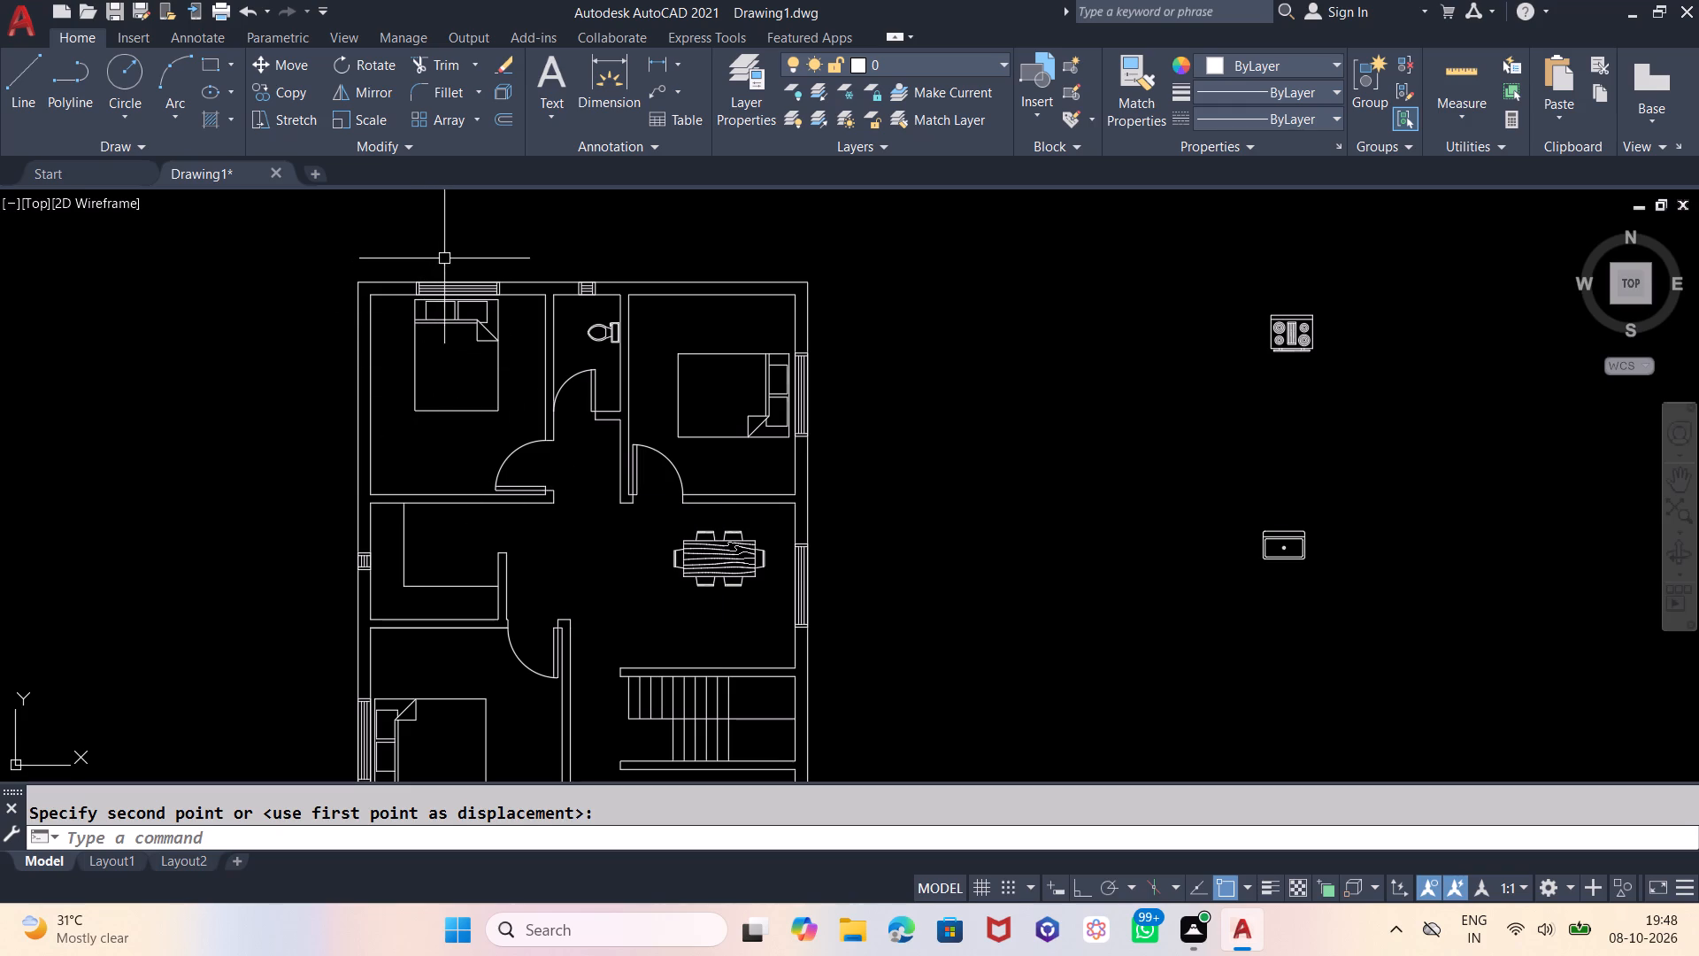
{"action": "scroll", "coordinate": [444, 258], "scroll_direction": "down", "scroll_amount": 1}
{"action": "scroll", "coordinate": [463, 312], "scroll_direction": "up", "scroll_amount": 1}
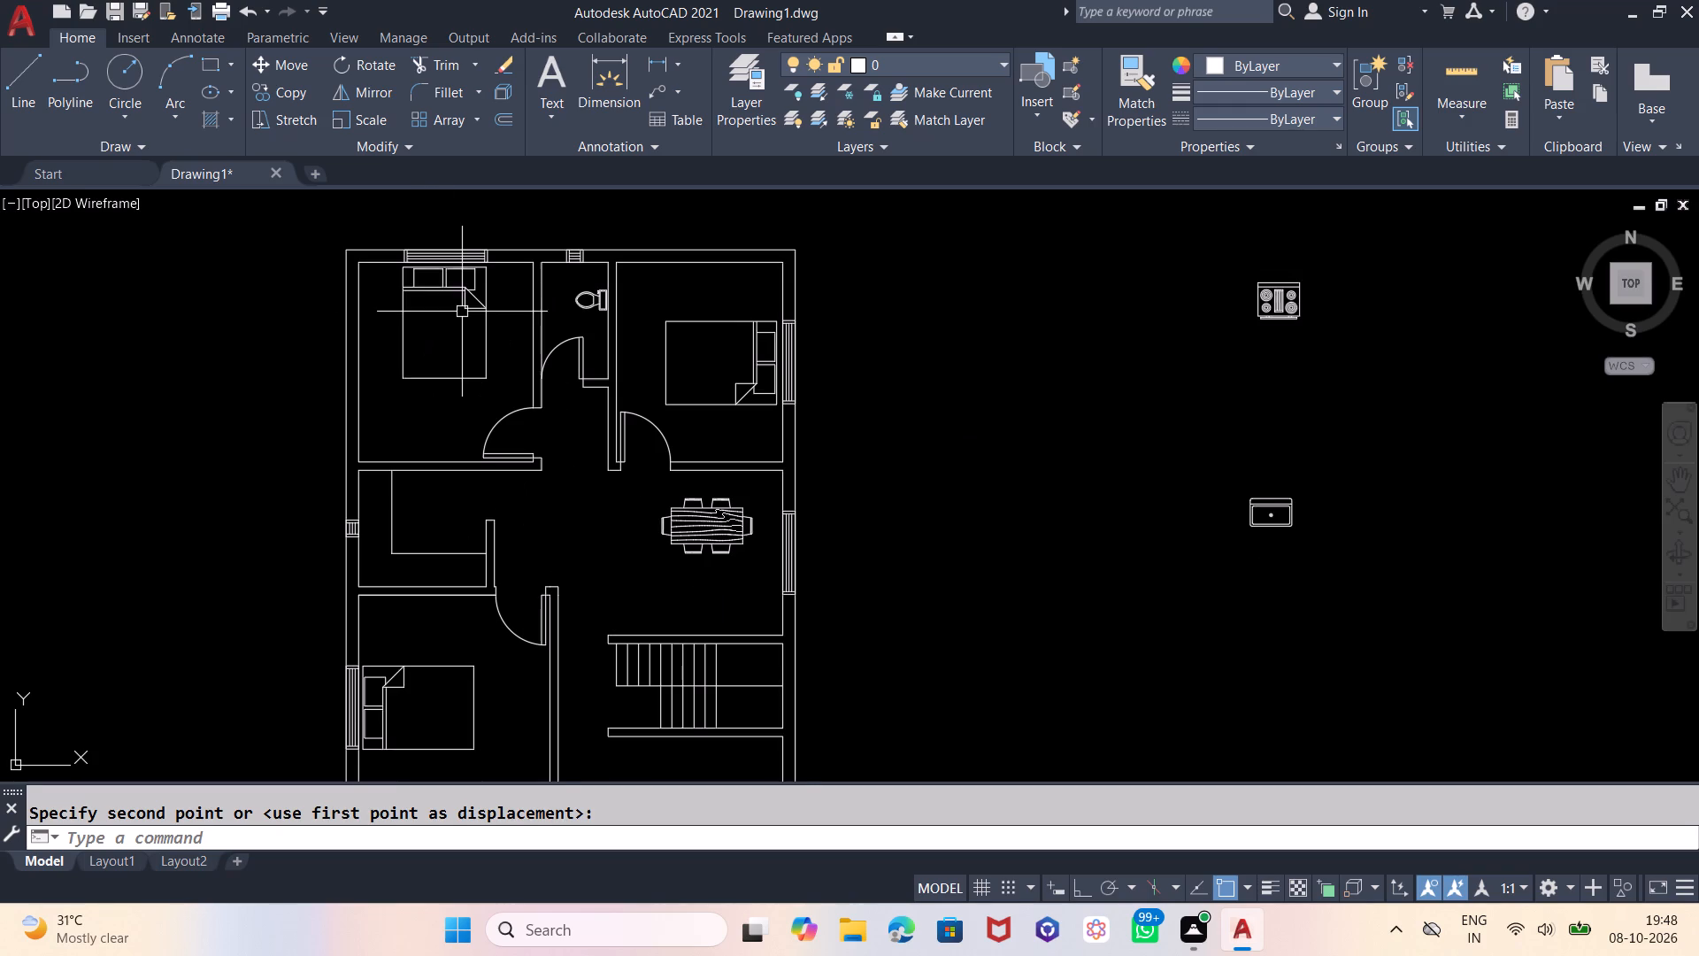
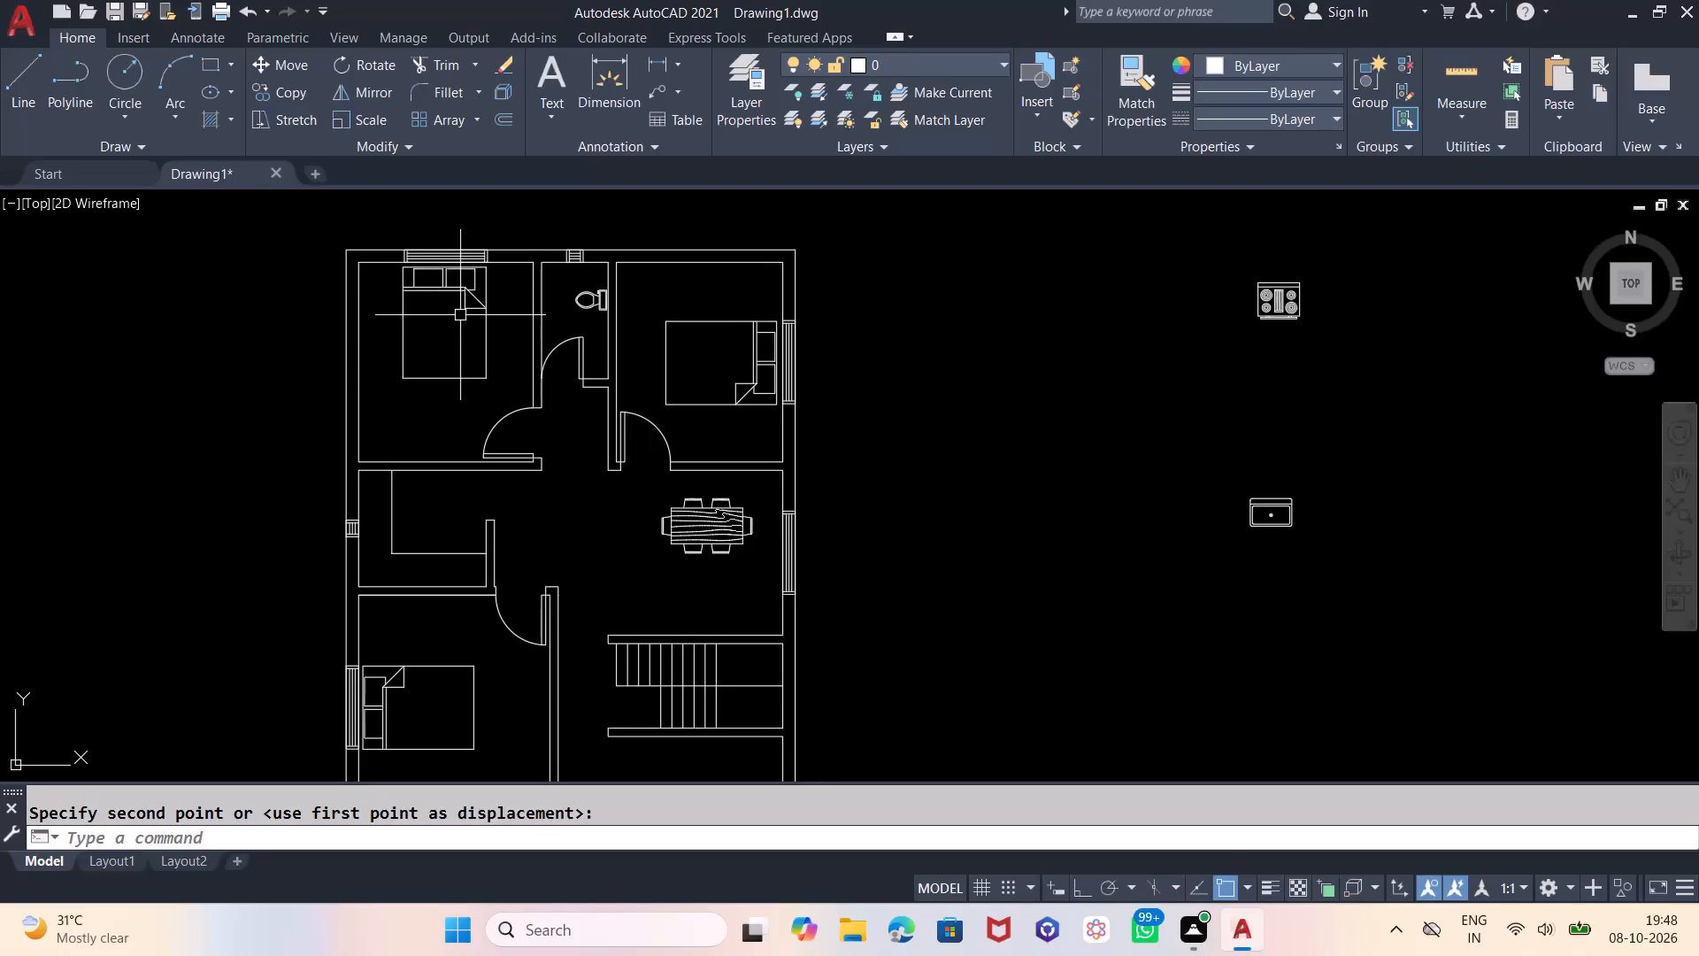
Rotate the sink block 180 degrees using Ortho, about a base point southwest of it.
{"action": "scroll", "coordinate": [759, 246], "scroll_direction": "down", "scroll_amount": 1}
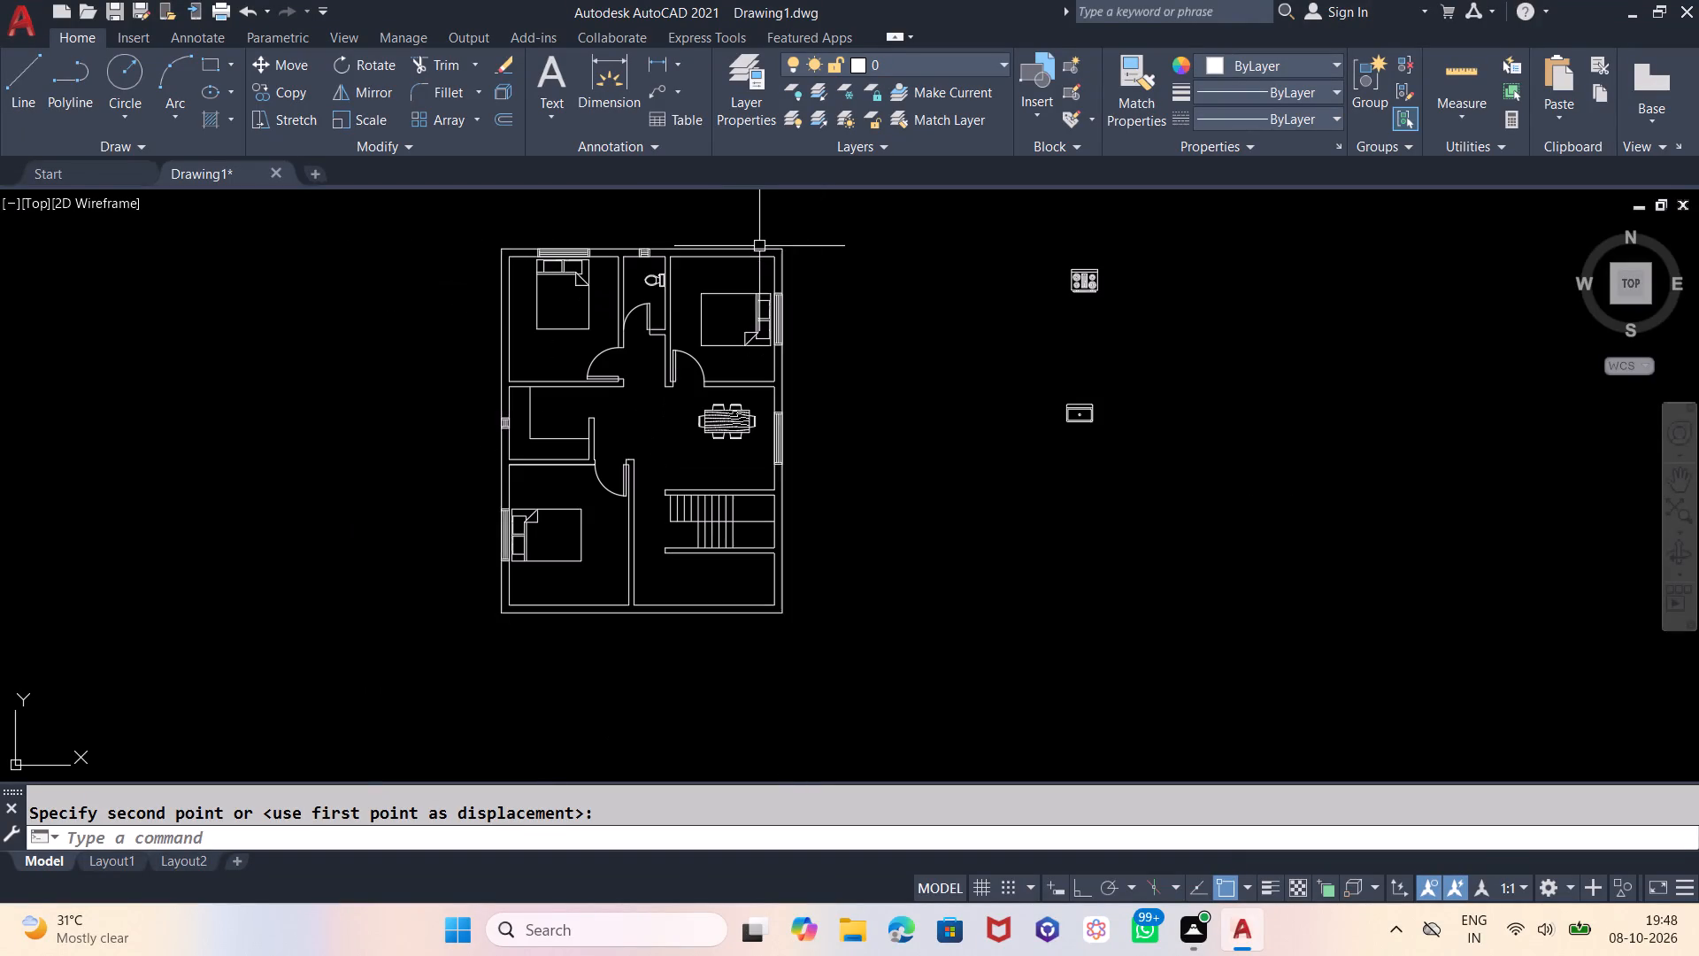
{"action": "scroll", "coordinate": [642, 320], "scroll_direction": "up", "scroll_amount": 1}
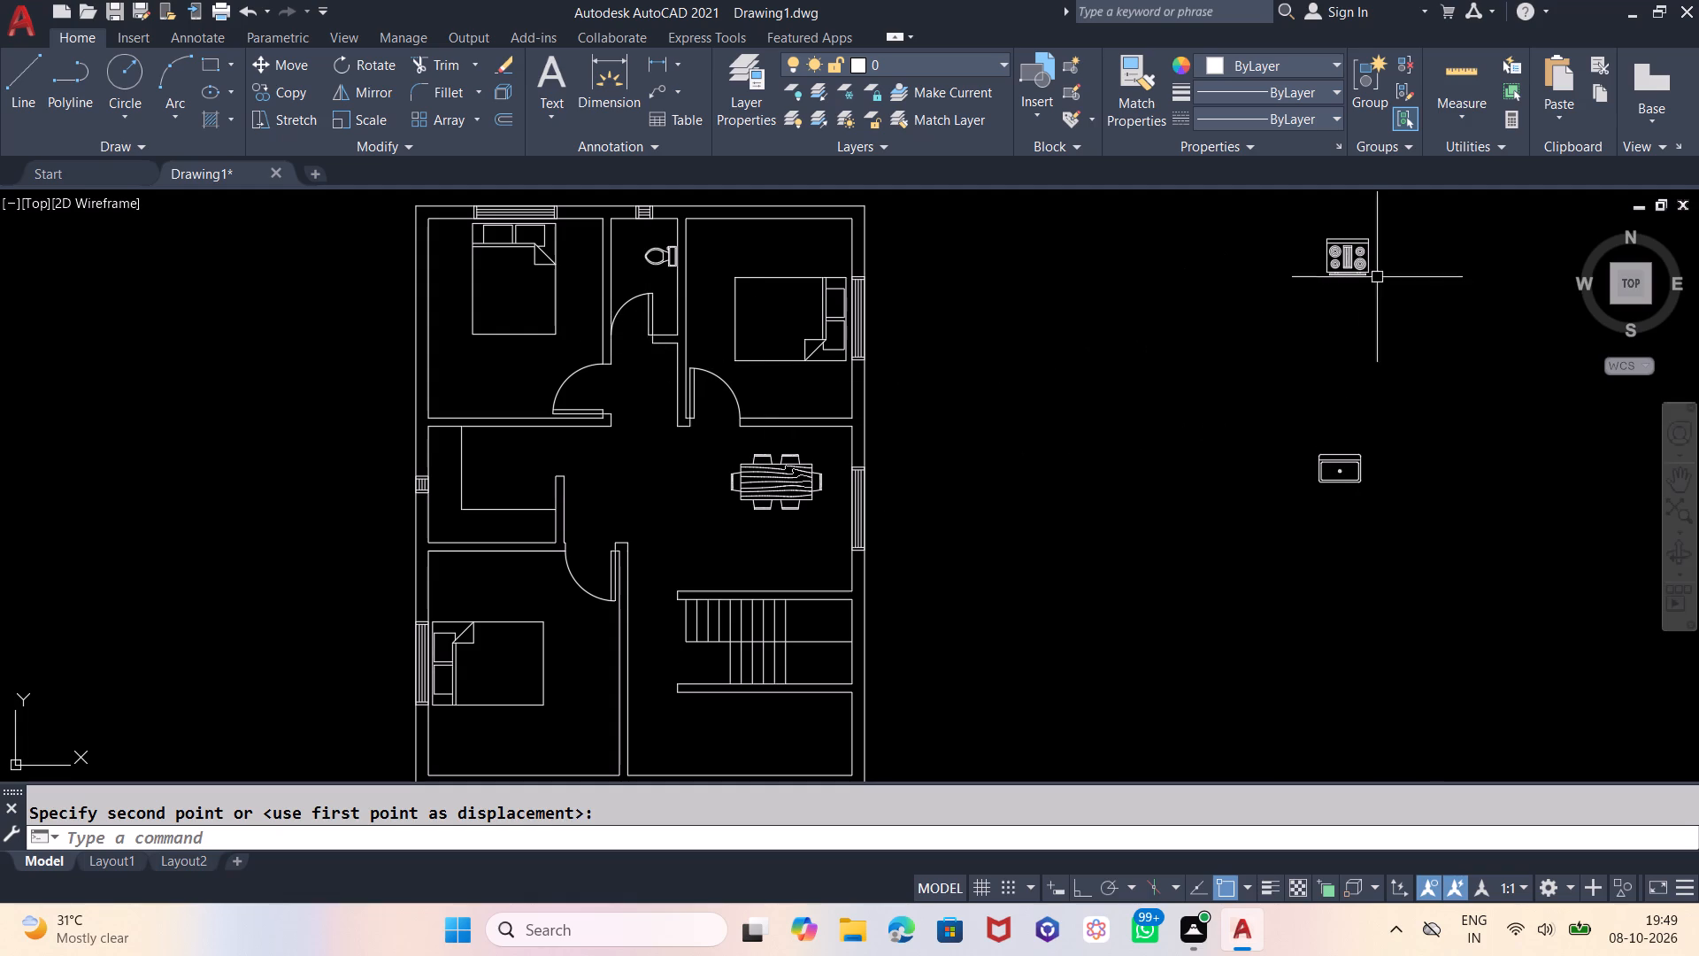
{"action": "left_click", "coordinate": [1382, 437]}
{"action": "left_click", "coordinate": [1299, 531]}
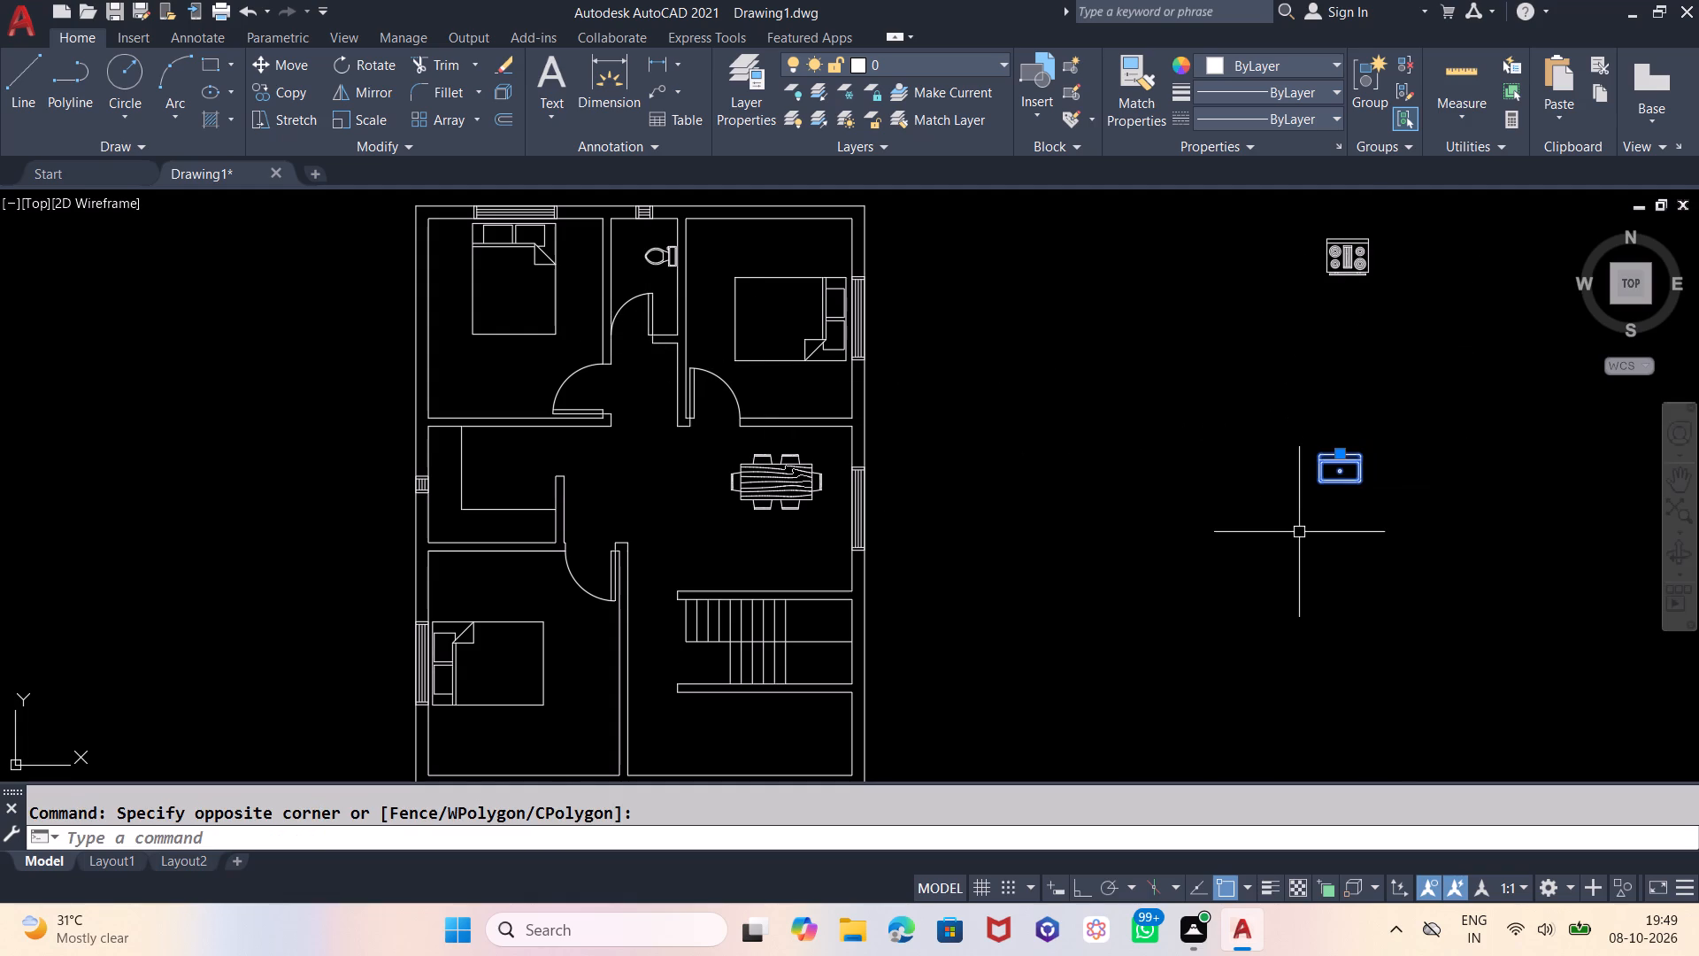
{"action": "type", "text": "ro"}
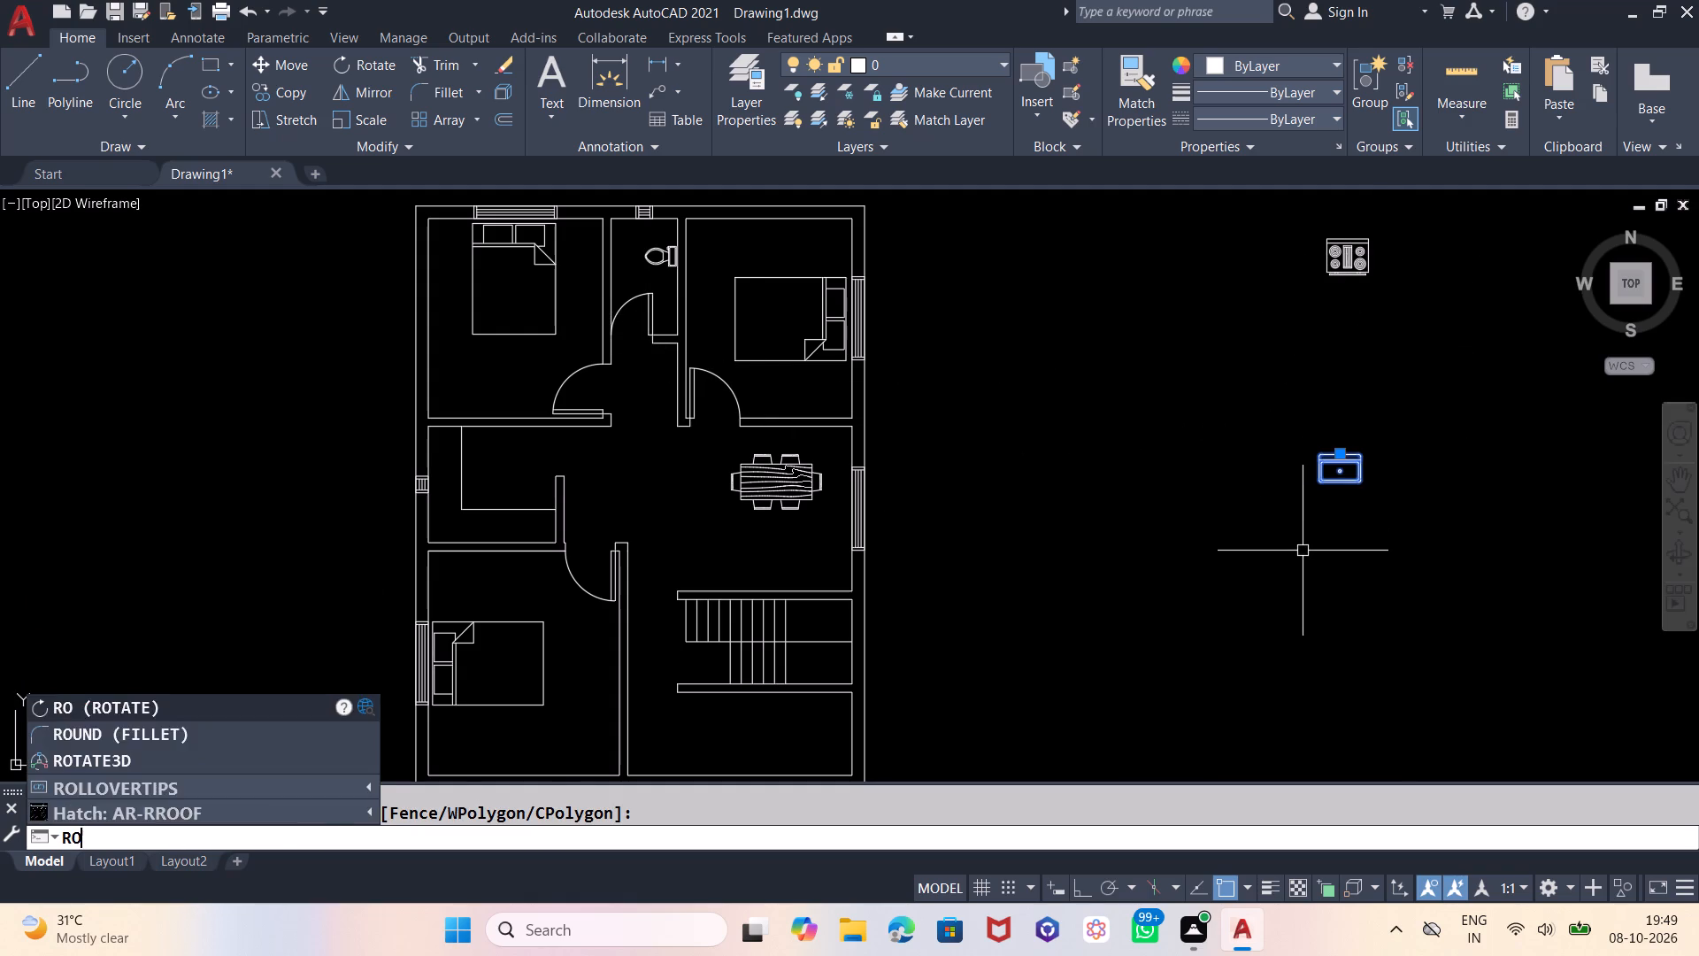
{"action": "key", "text": "Return"}
{"action": "left_click", "coordinate": [1291, 551]}
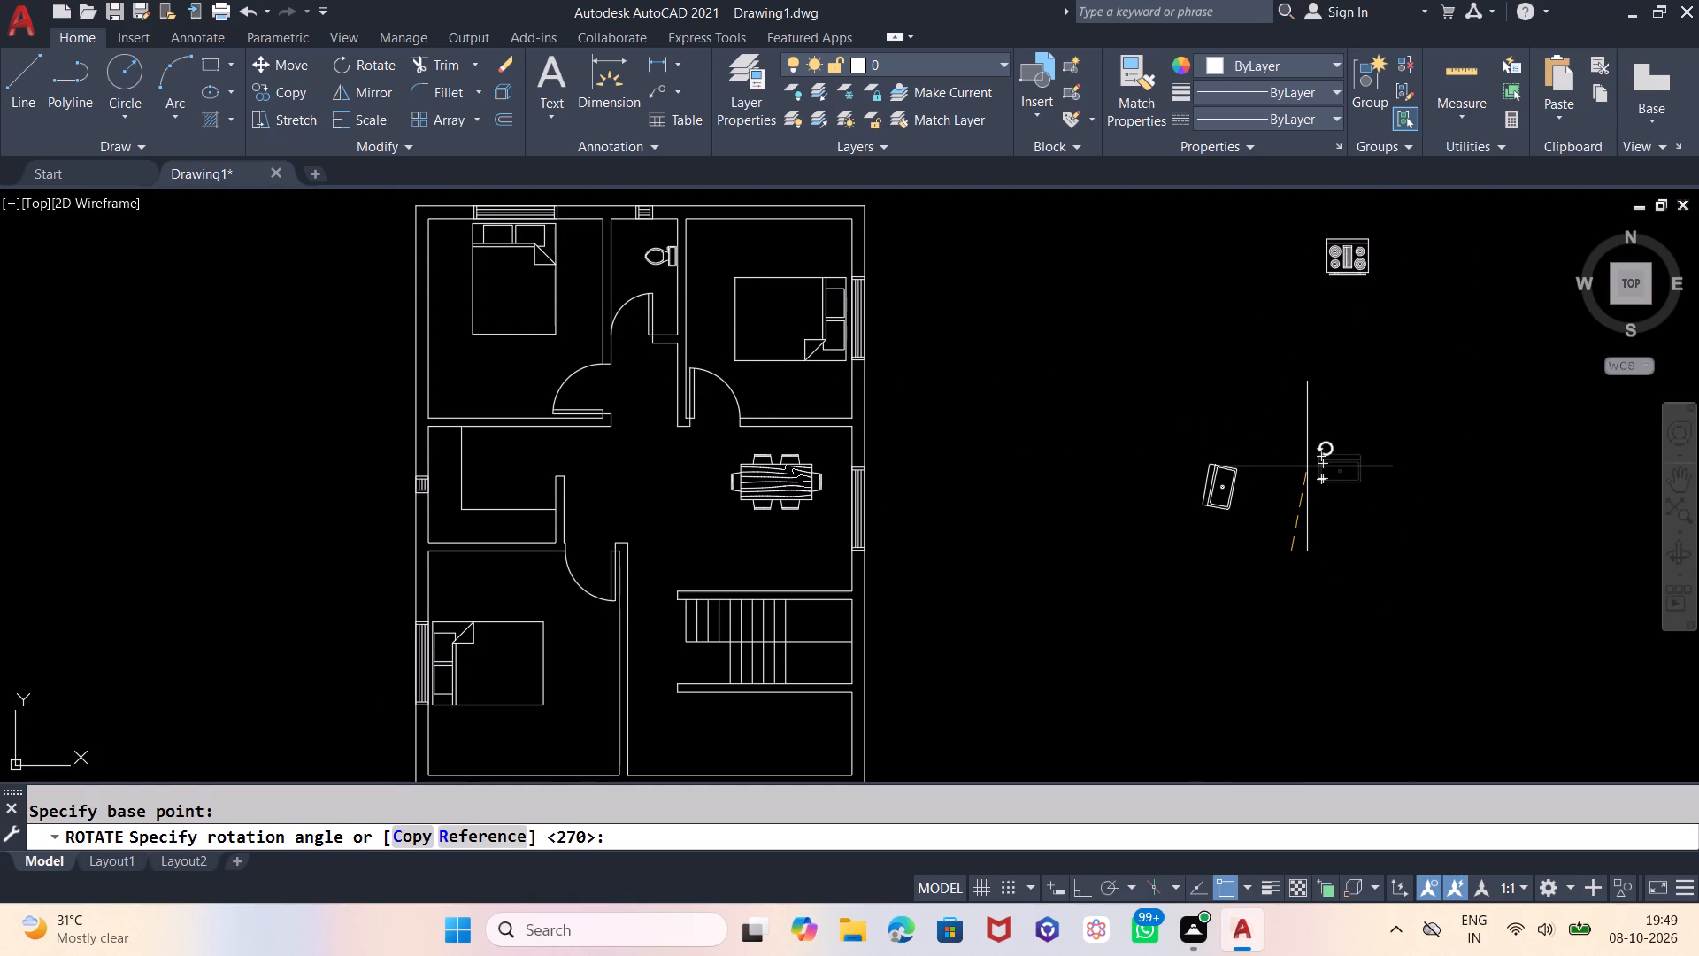
{"action": "key", "text": "F8"}
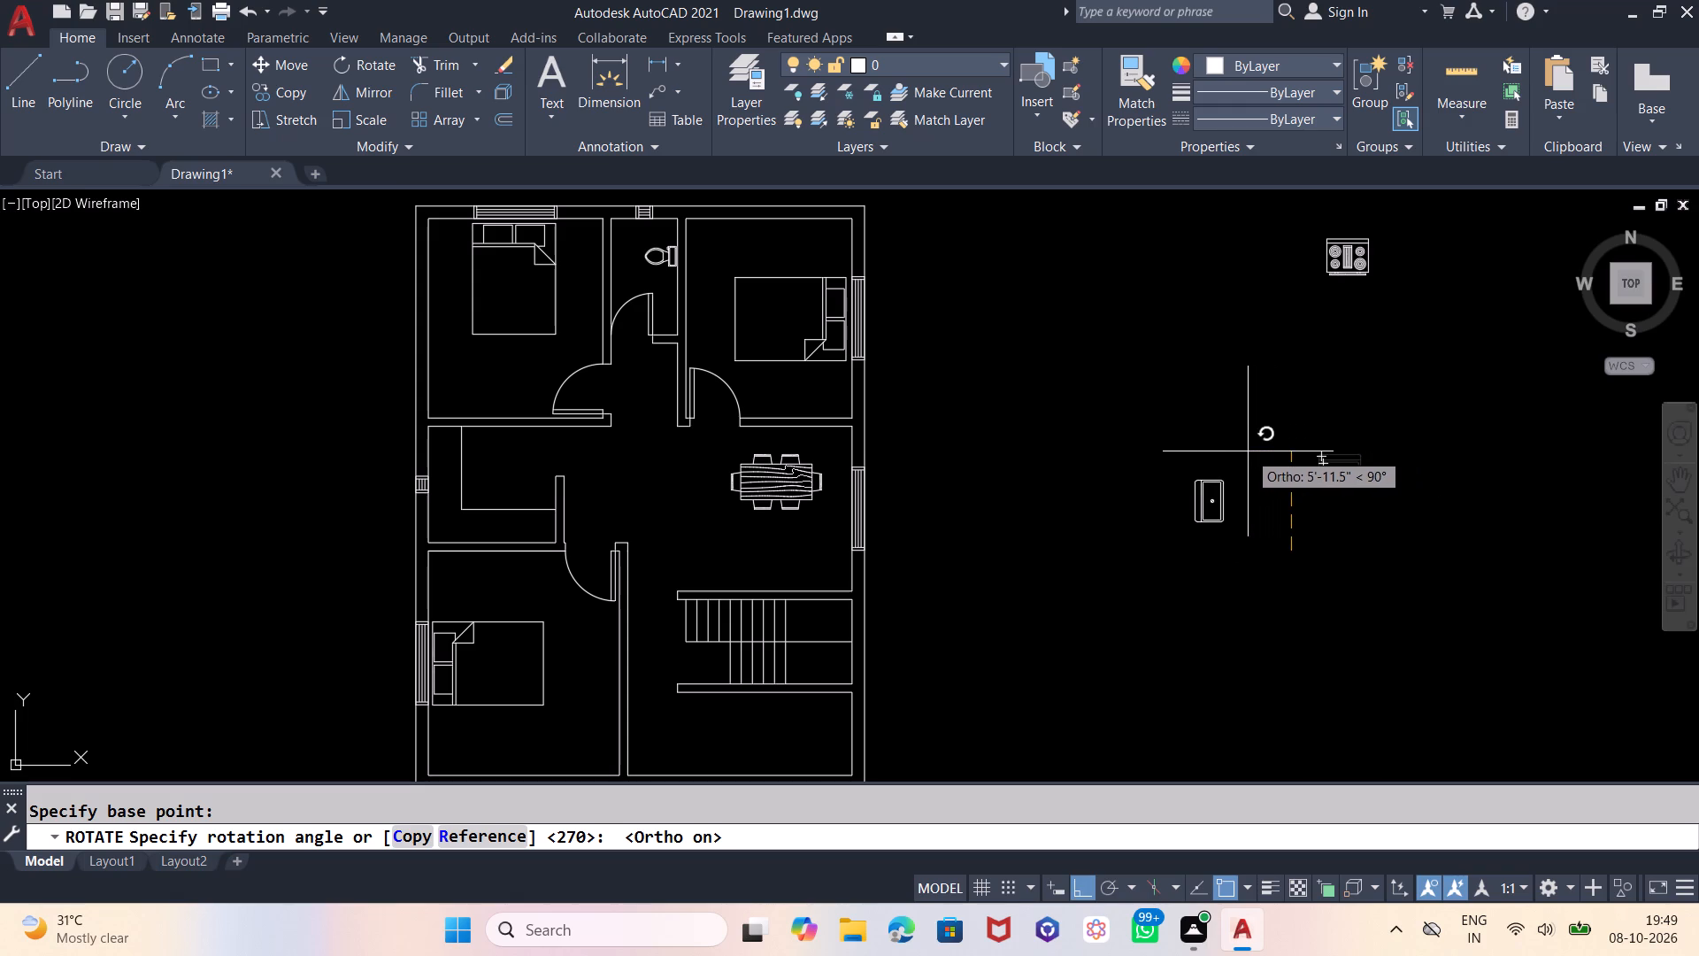
{"action": "left_click", "coordinate": [1148, 472]}
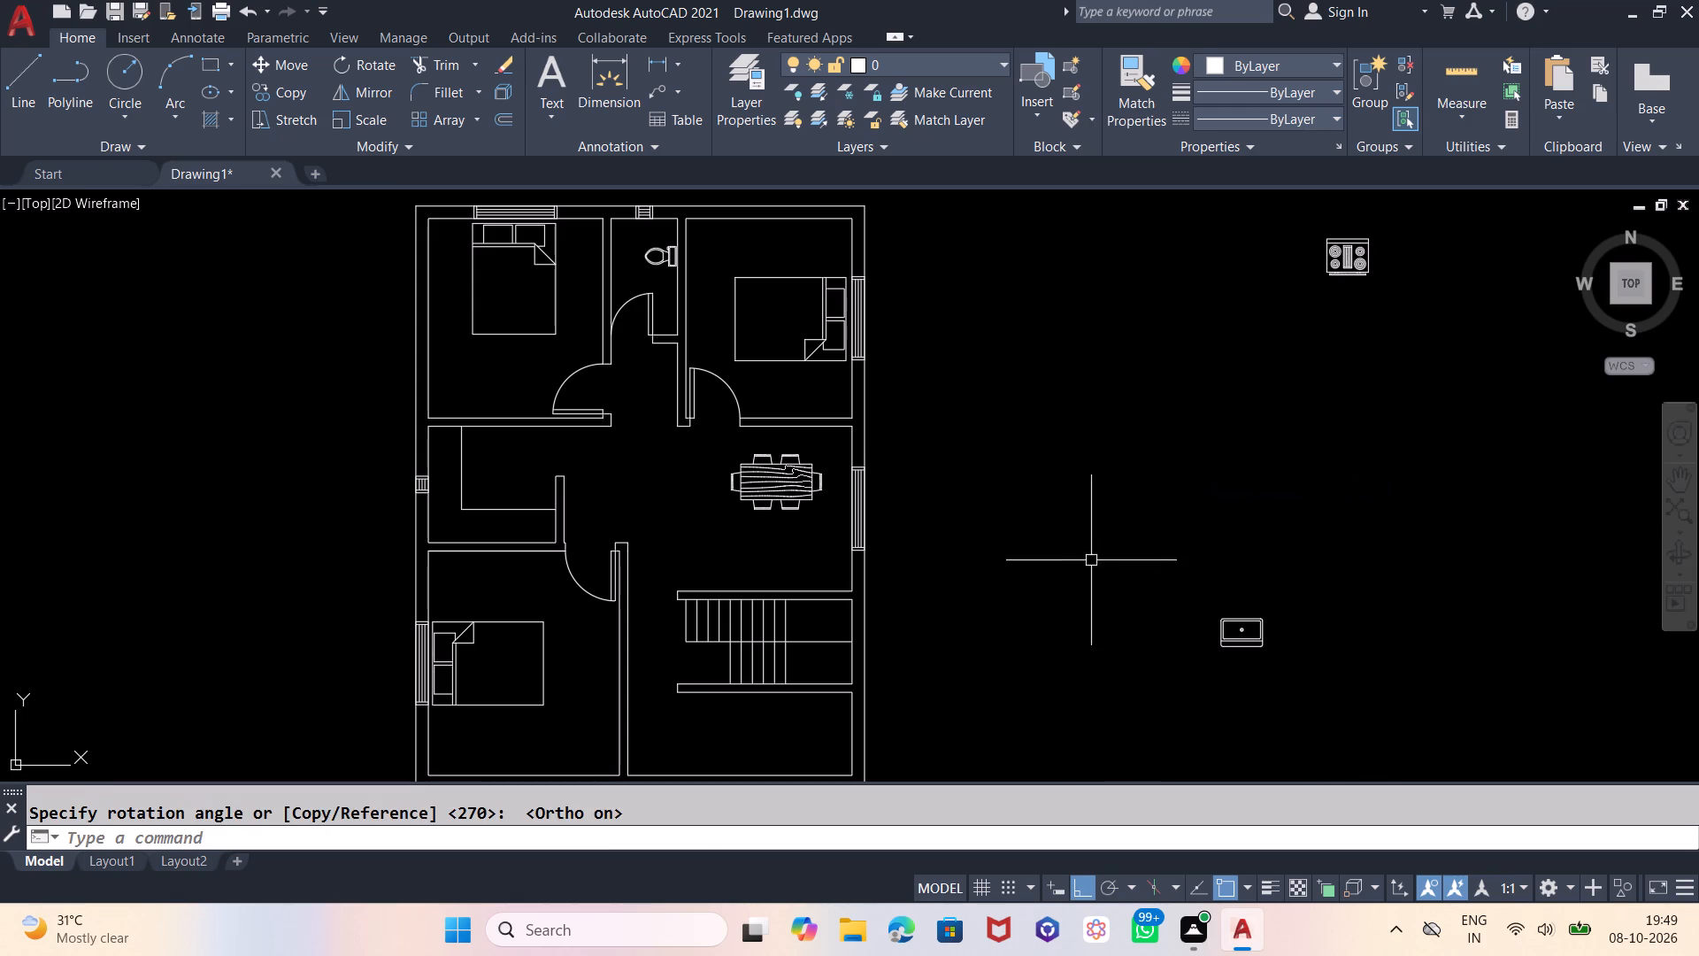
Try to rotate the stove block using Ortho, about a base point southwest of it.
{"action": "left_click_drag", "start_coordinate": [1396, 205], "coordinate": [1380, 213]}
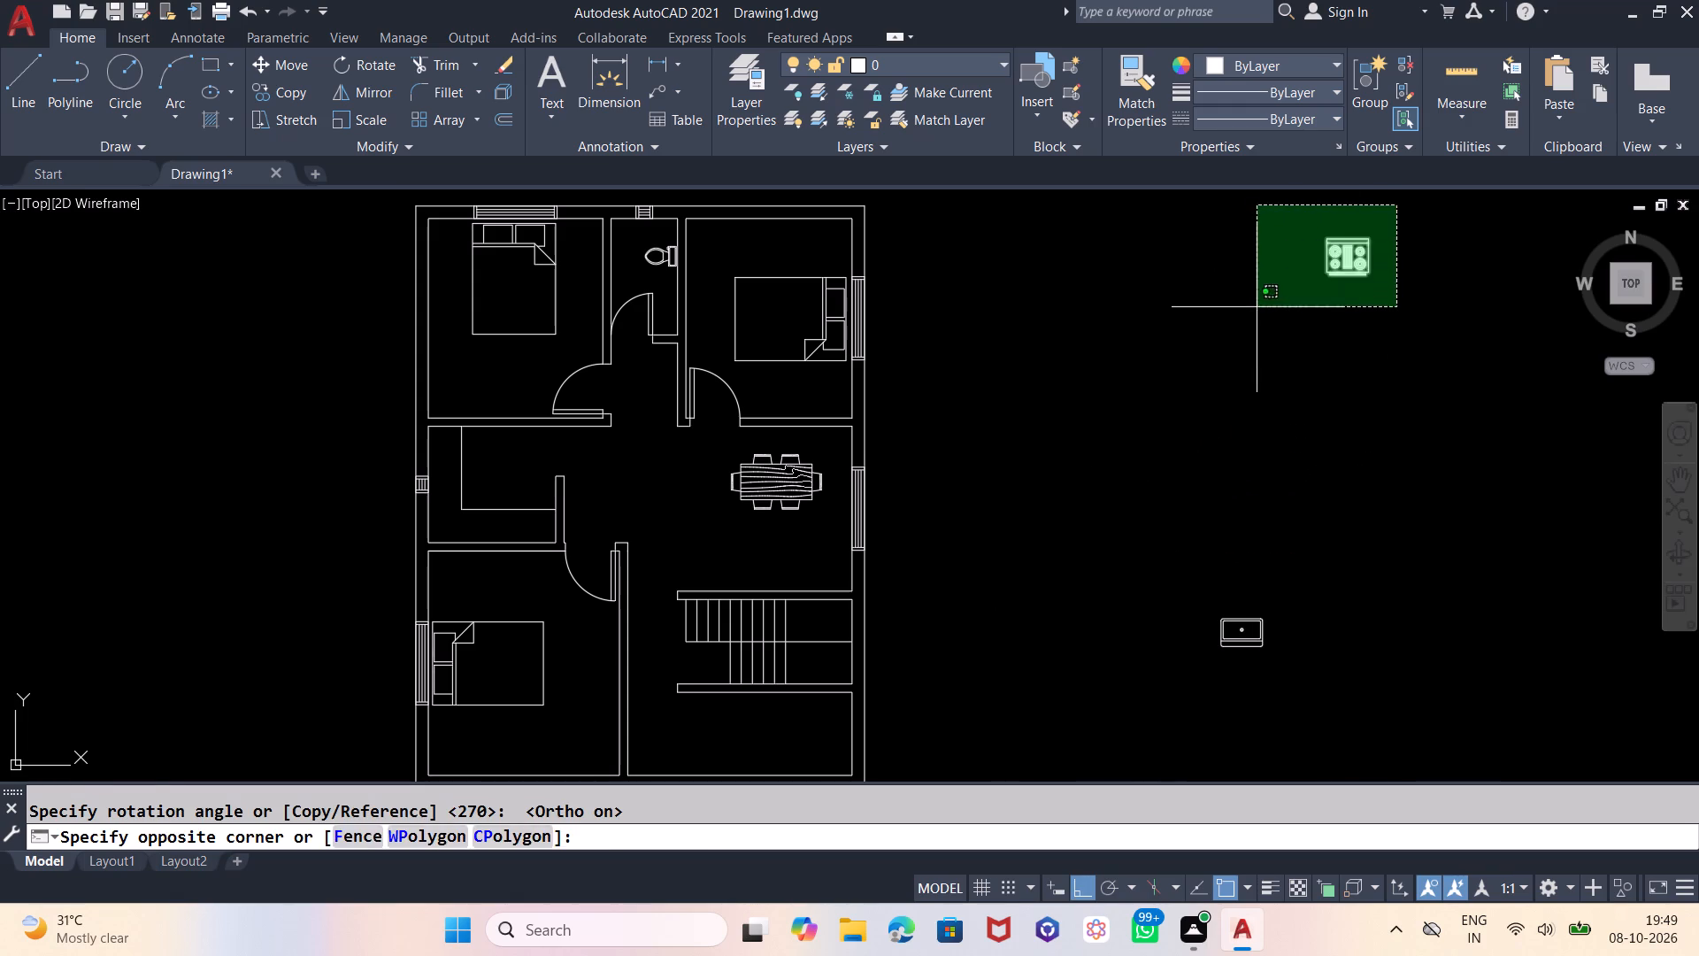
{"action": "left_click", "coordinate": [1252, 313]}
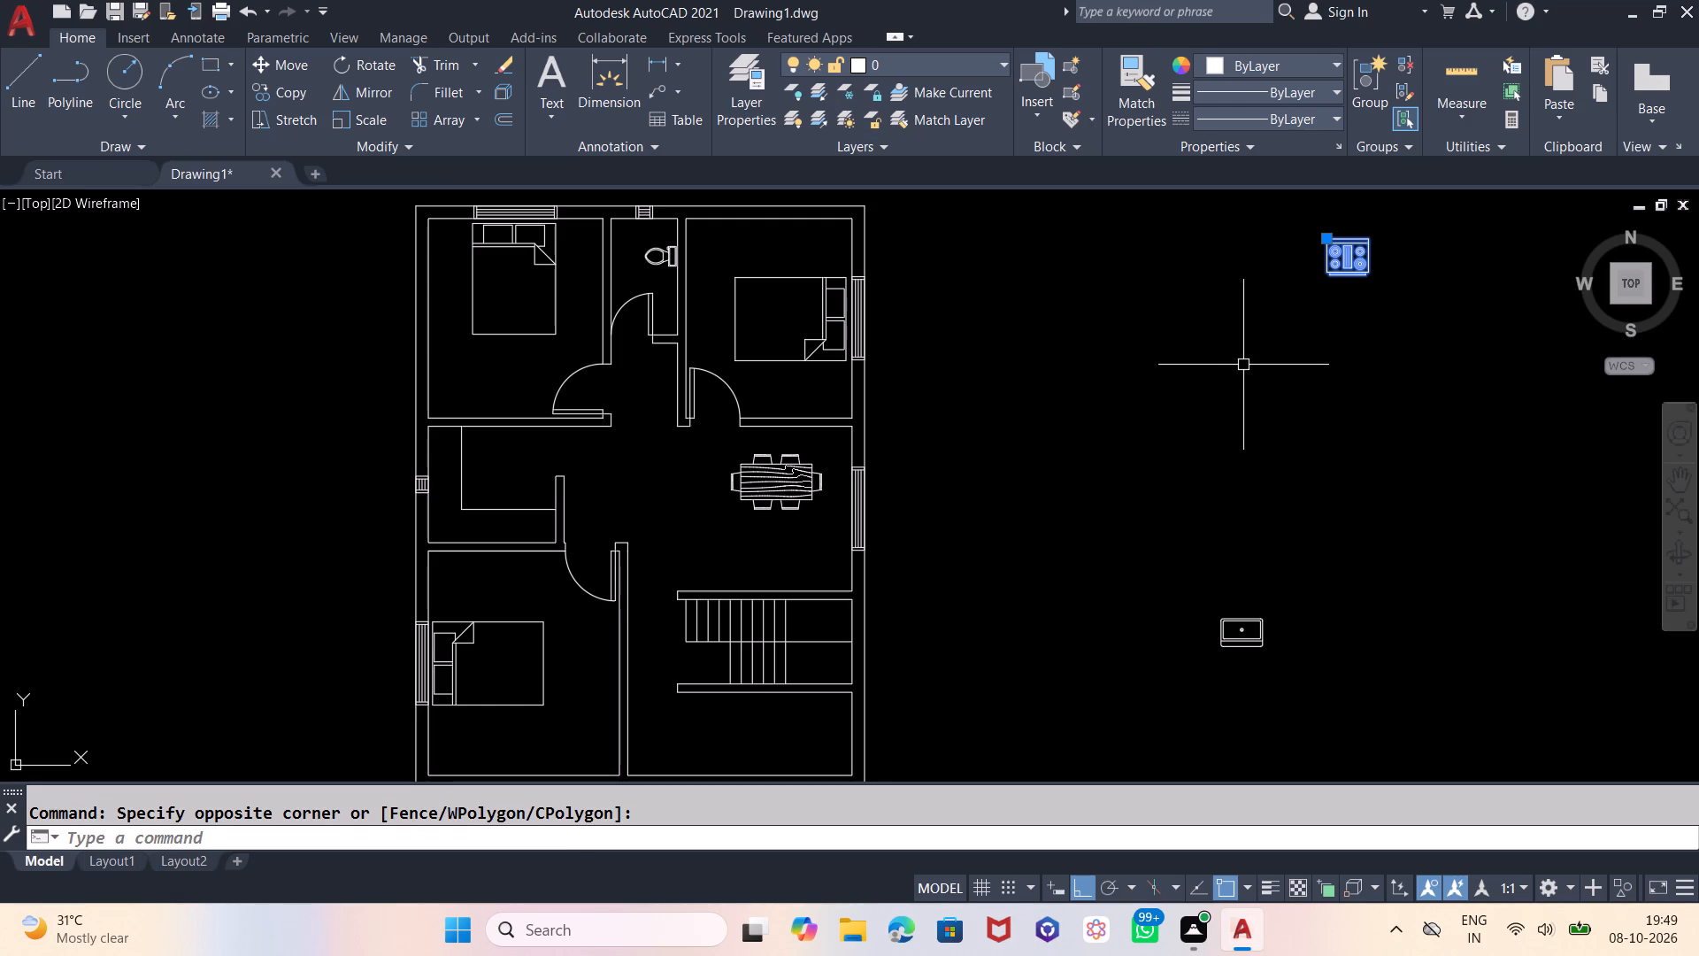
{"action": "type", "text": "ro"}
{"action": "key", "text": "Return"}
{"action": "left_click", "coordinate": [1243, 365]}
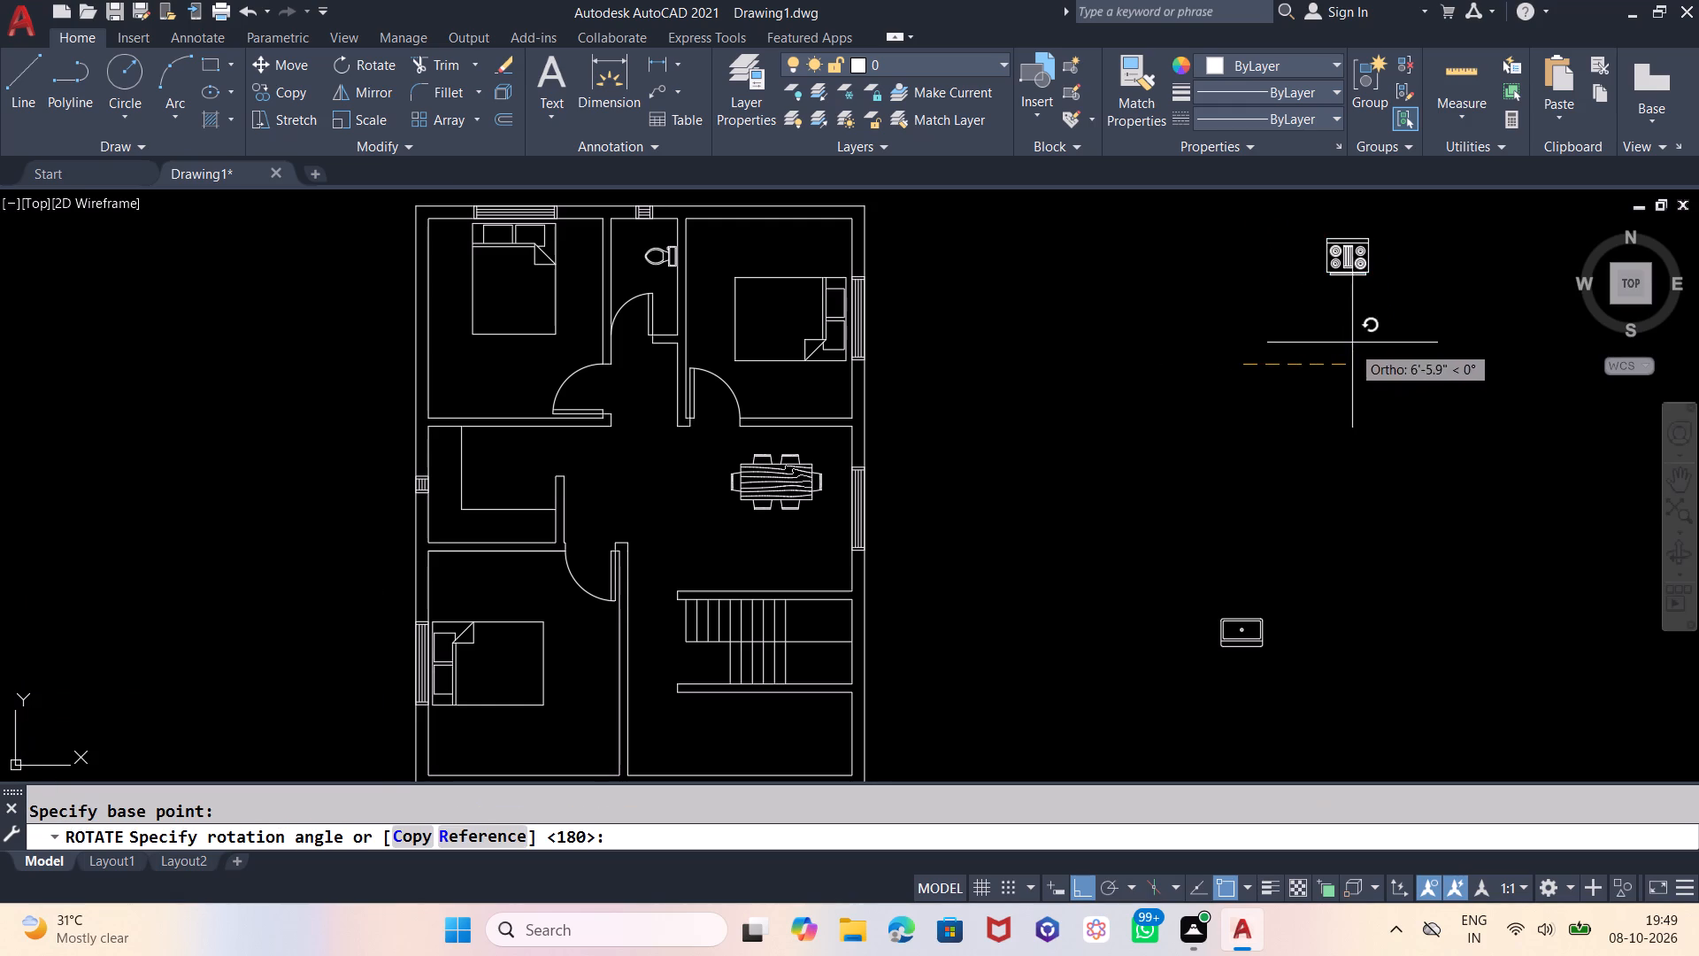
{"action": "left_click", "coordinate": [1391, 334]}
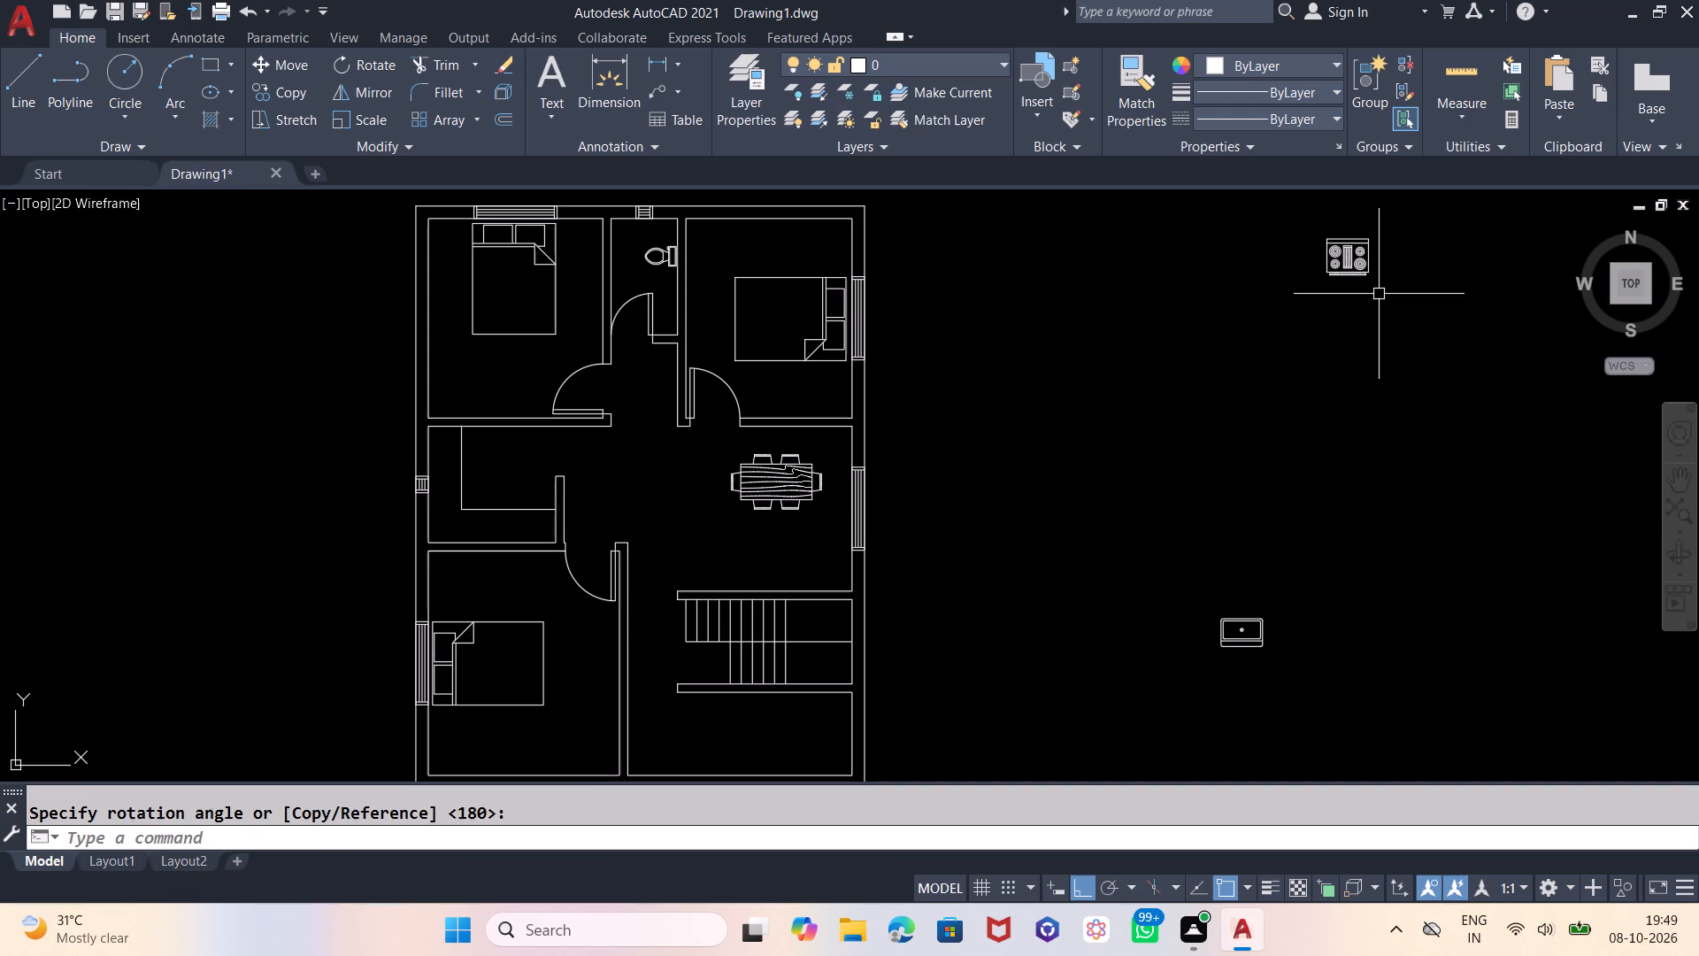
Rotate the stove block 90 degrees clockwise using Ortho, about a base point southwest of it.
{"action": "left_click_drag", "start_coordinate": [1395, 205], "coordinate": [1345, 248]}
{"action": "left_click", "coordinate": [1261, 318]}
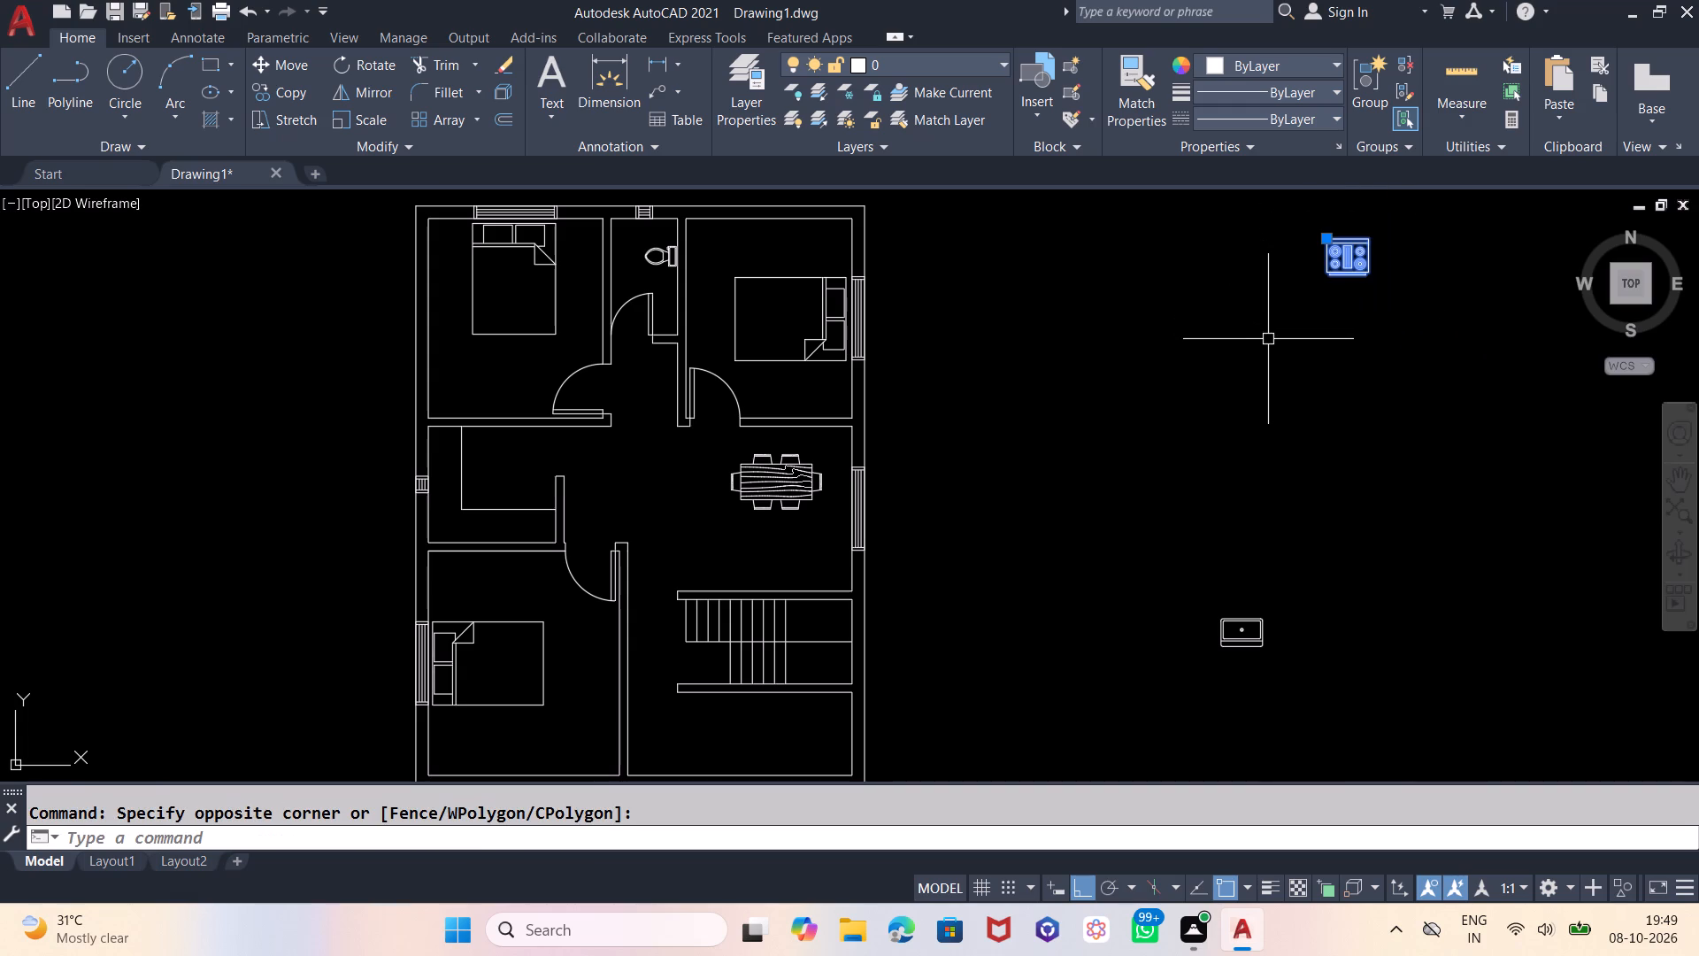
{"action": "type", "text": "ro"}
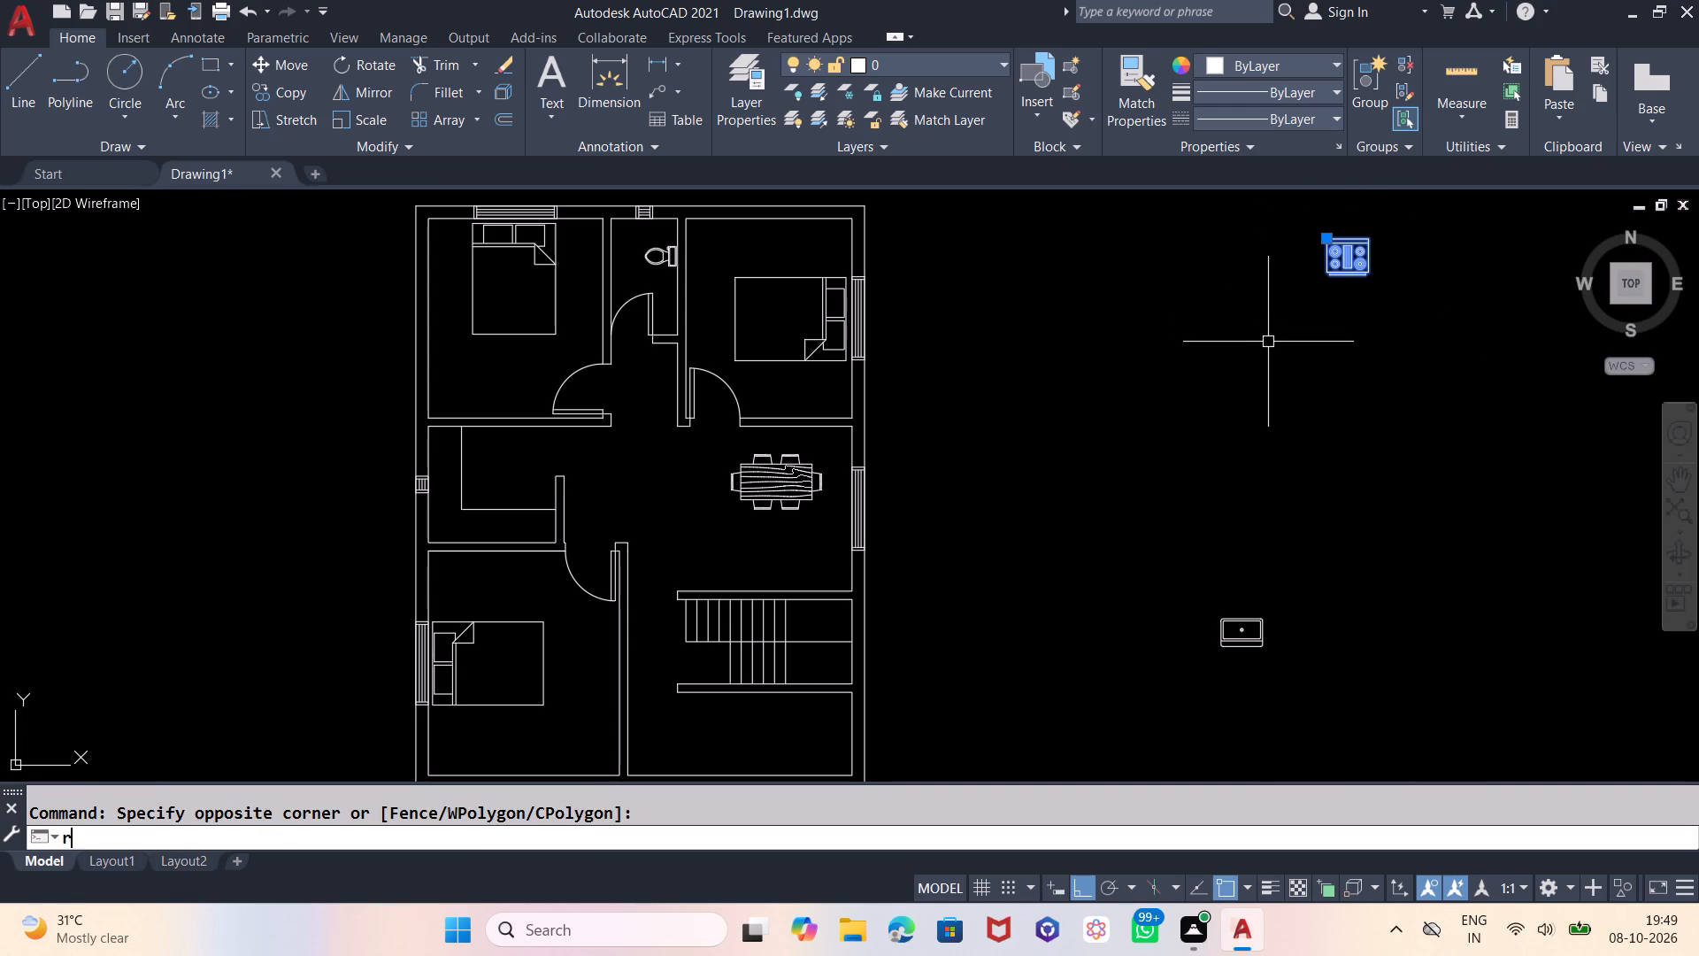
{"action": "key", "text": "Return"}
{"action": "left_click", "coordinate": [1256, 319]}
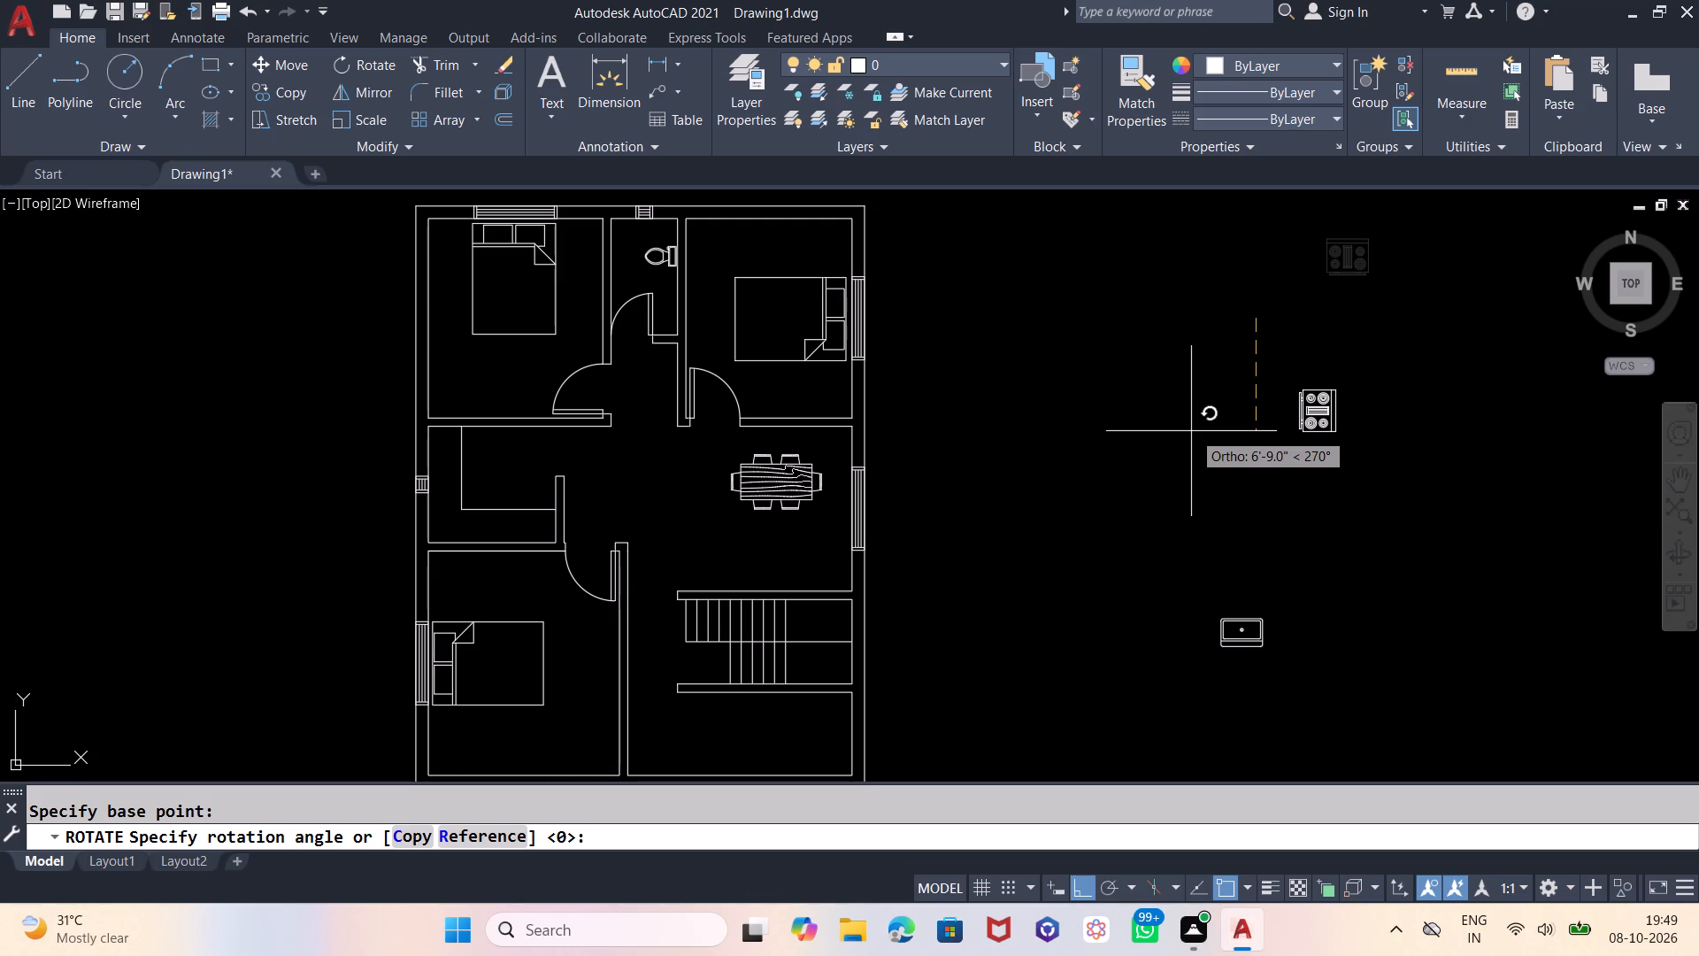
{"action": "left_click", "coordinate": [1191, 431]}
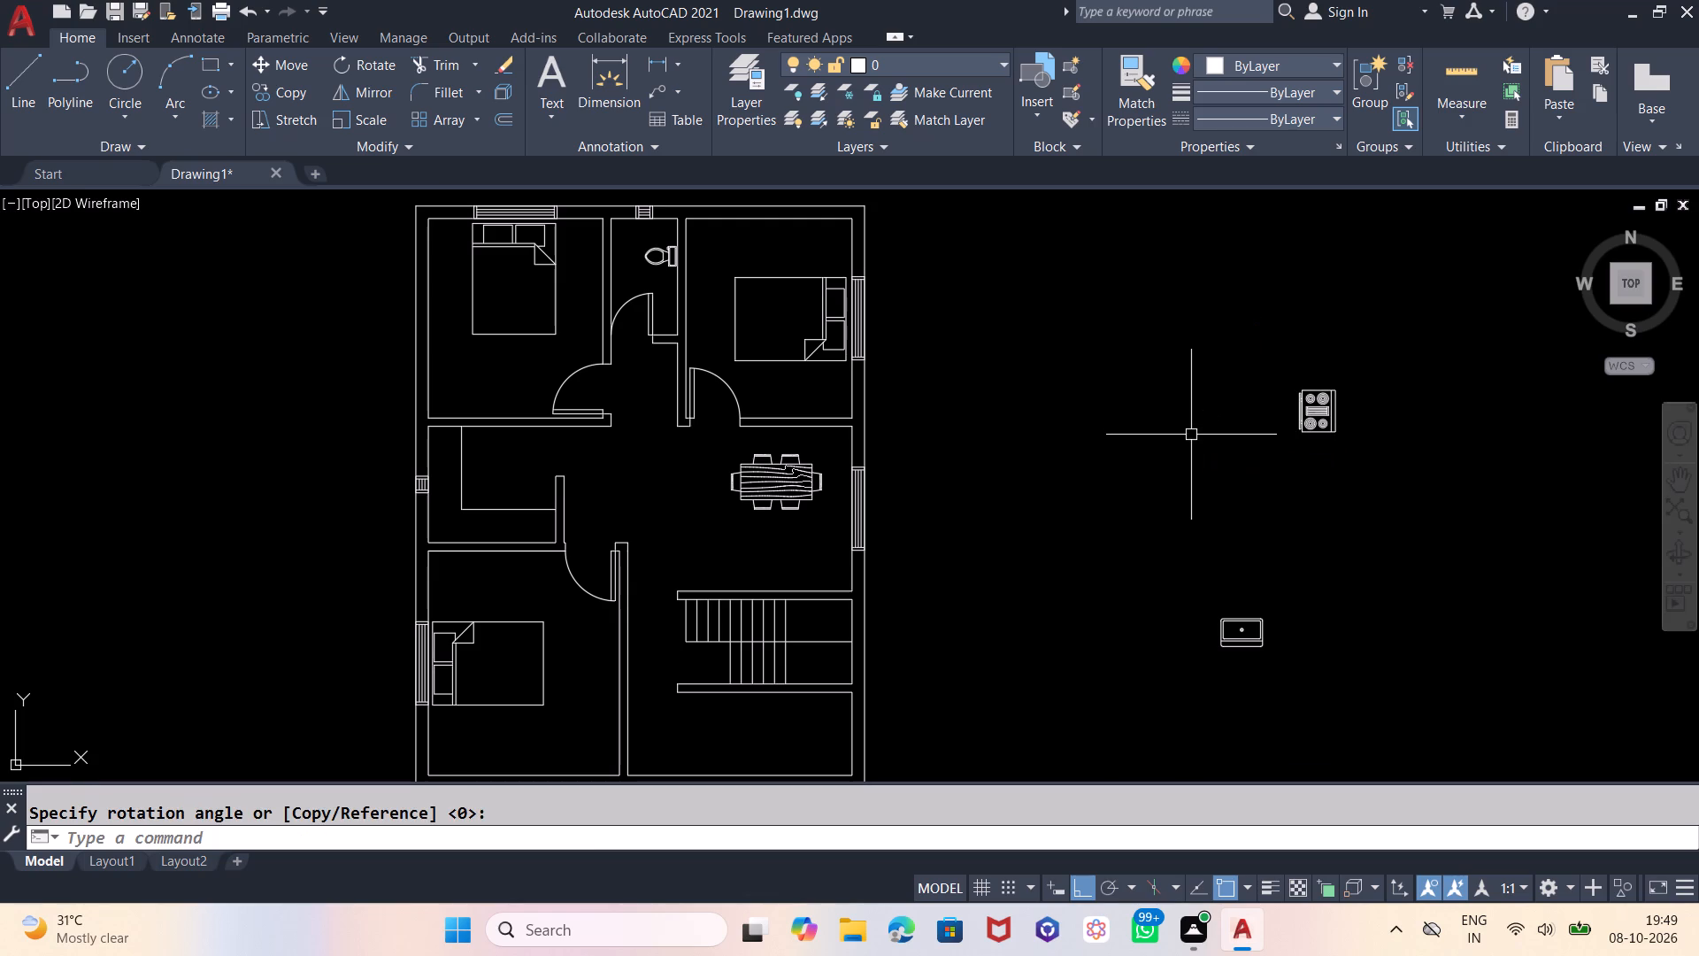
Move the stove block by its east edge's midpoint to the midpoint of the kitchen's west counter edge, with Ortho off.
{"action": "scroll", "coordinate": [1325, 397], "scroll_direction": "up", "scroll_amount": 2}
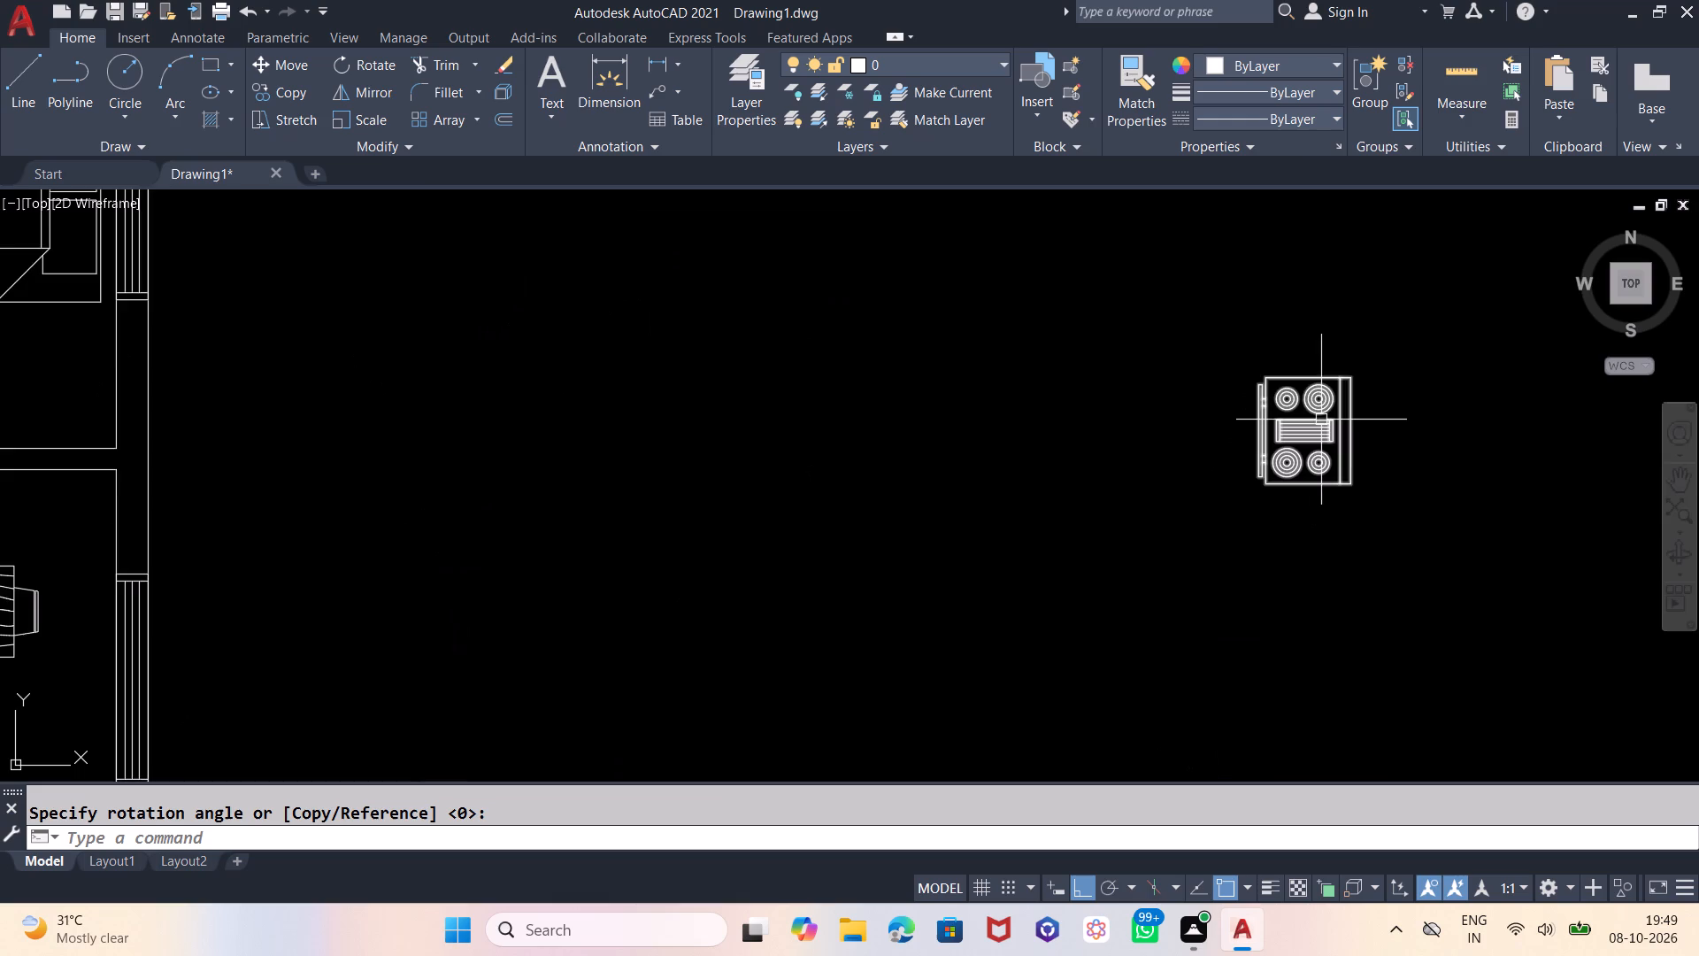
{"action": "scroll", "coordinate": [1321, 420], "scroll_direction": "up", "scroll_amount": 2}
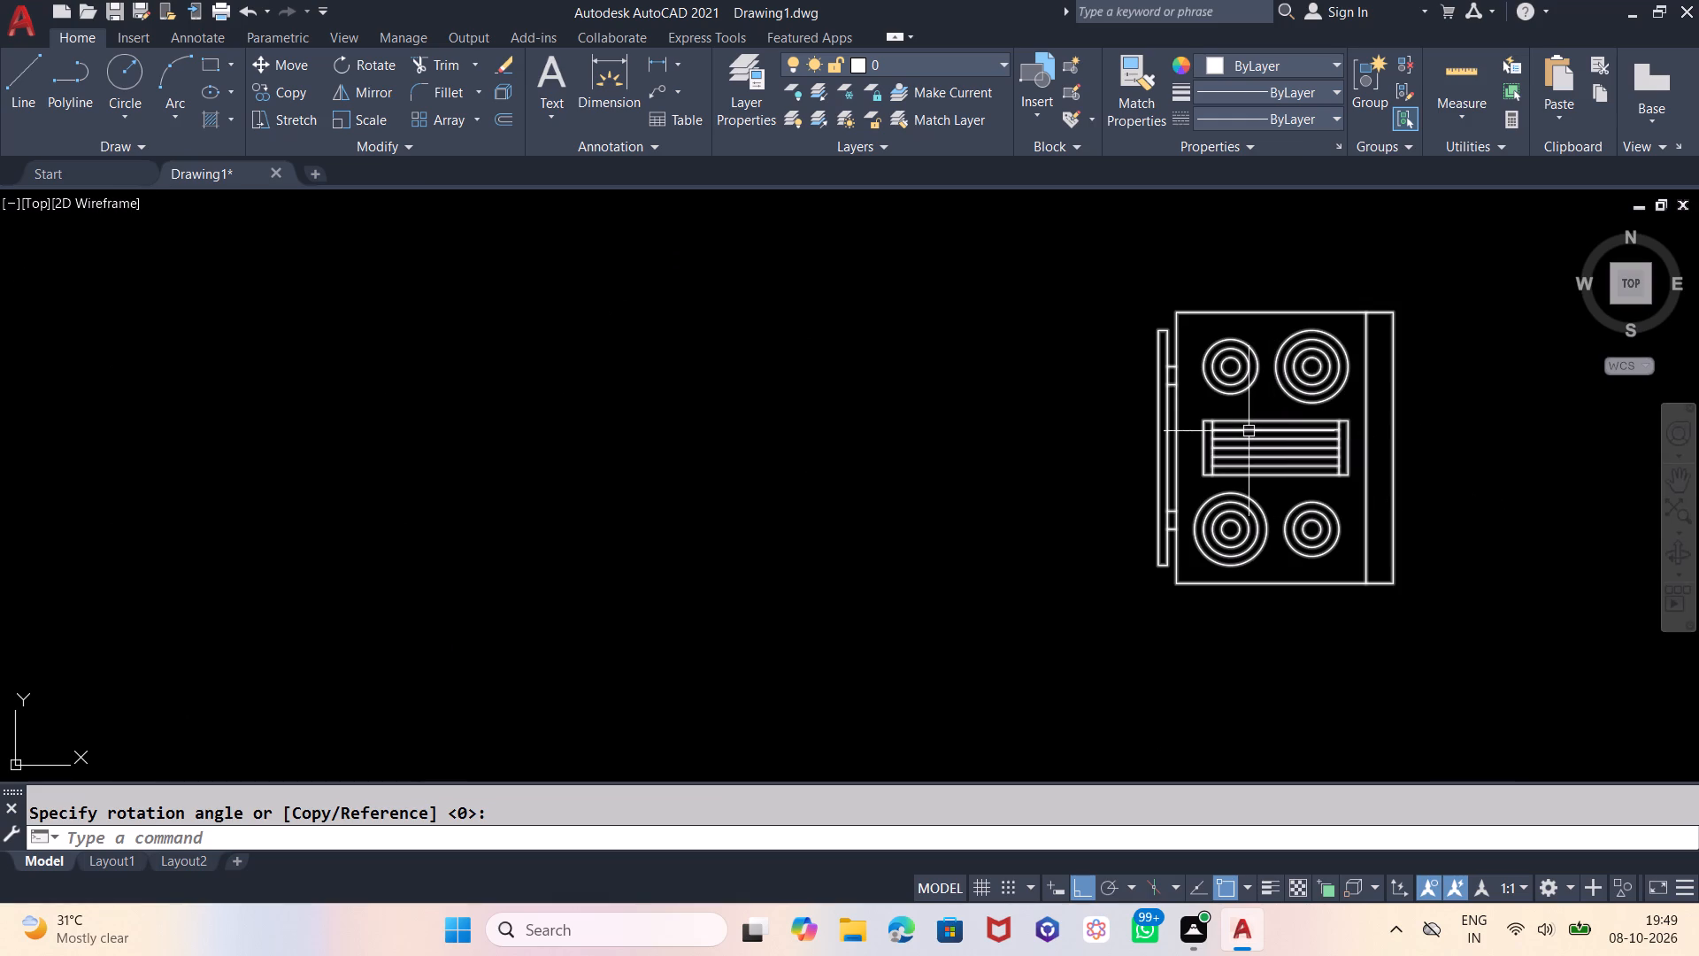
{"action": "scroll", "coordinate": [1249, 431], "scroll_direction": "down", "scroll_amount": 3}
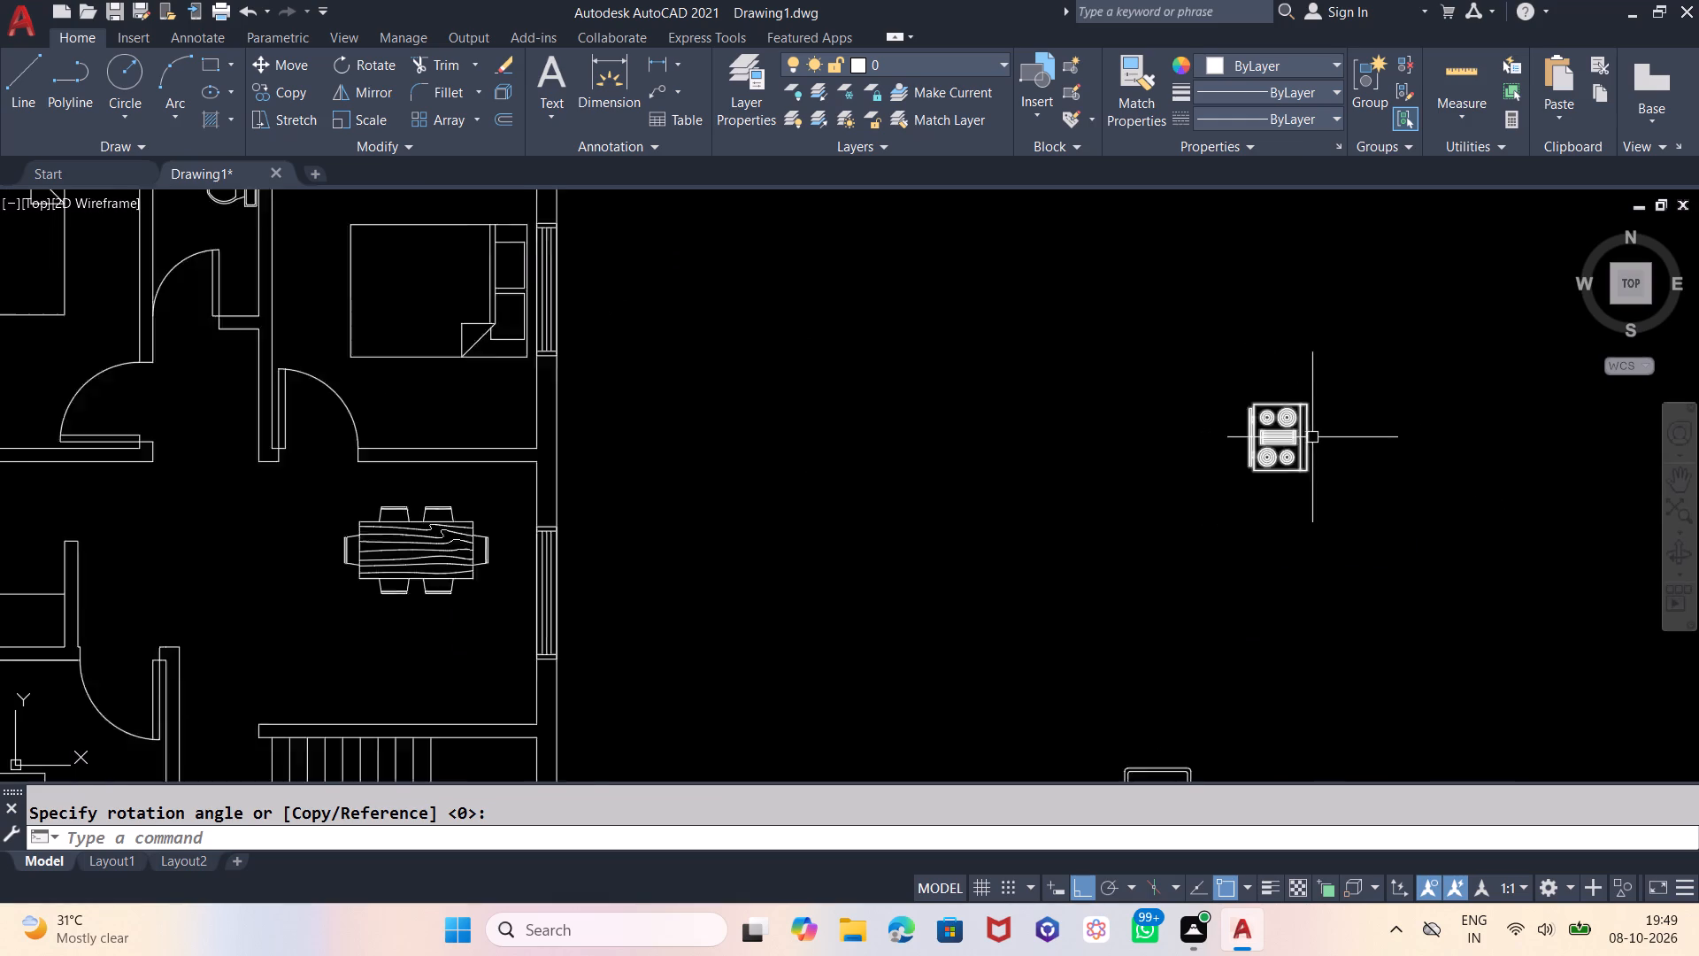
{"action": "scroll", "coordinate": [1312, 437], "scroll_direction": "down", "scroll_amount": 1}
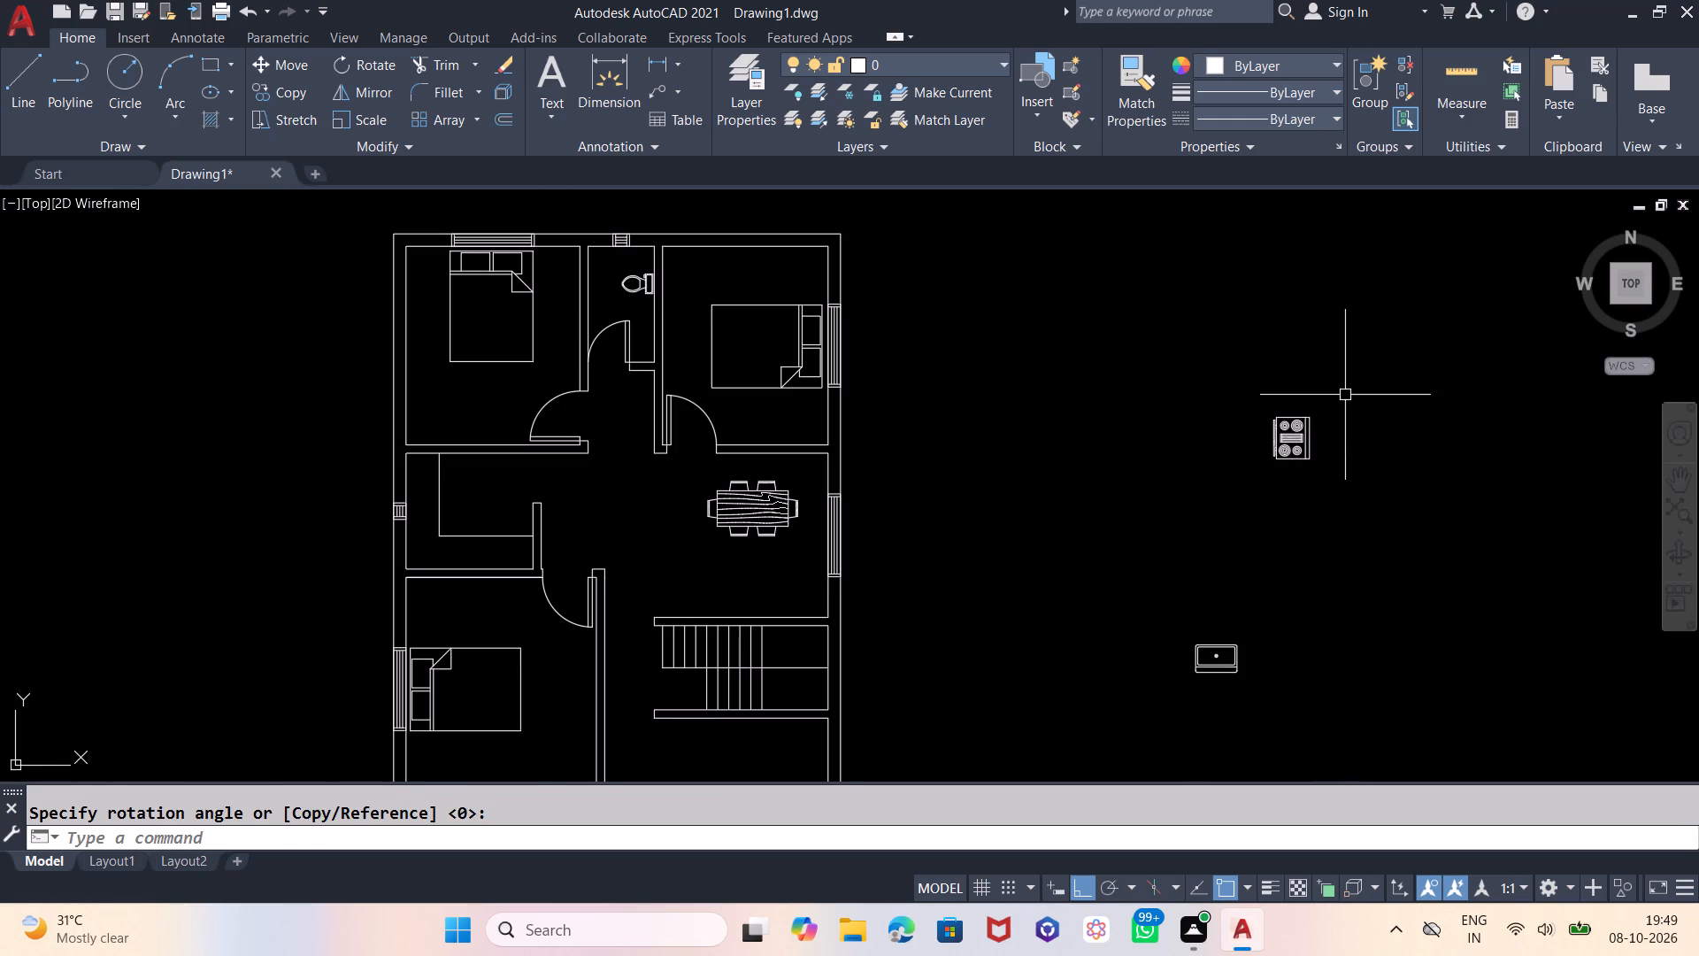
{"action": "left_click", "coordinate": [1342, 395]}
{"action": "left_click", "coordinate": [1247, 482]}
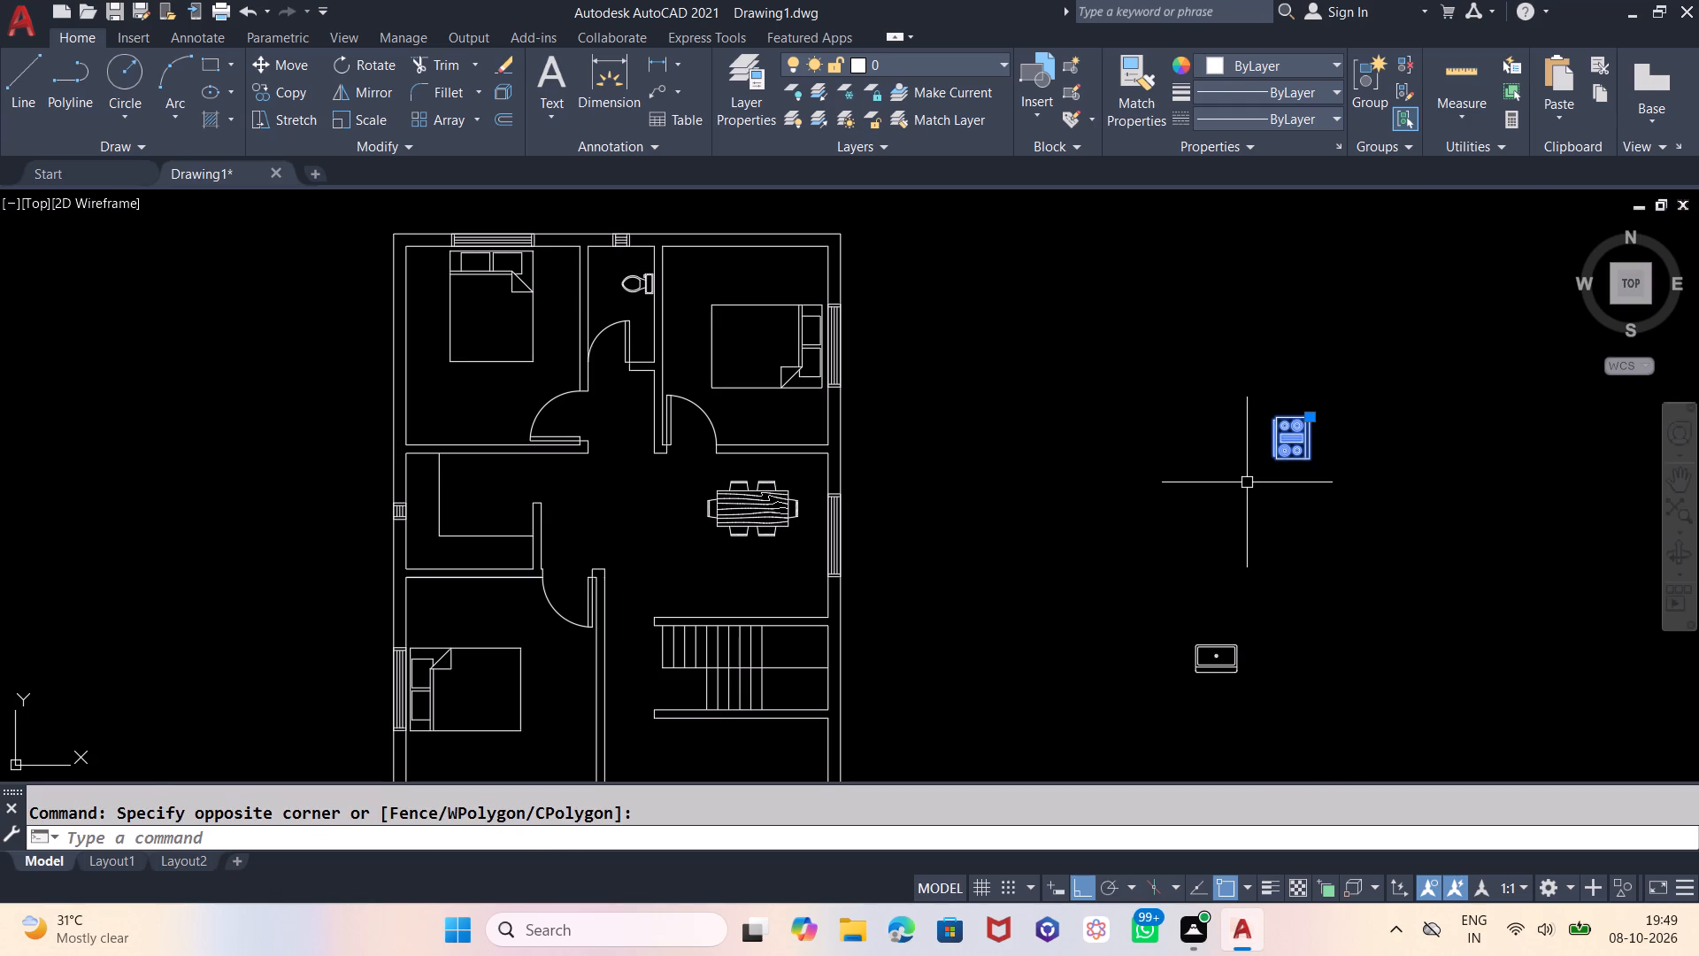
{"action": "key", "text": "m"}
{"action": "key", "text": "Return"}
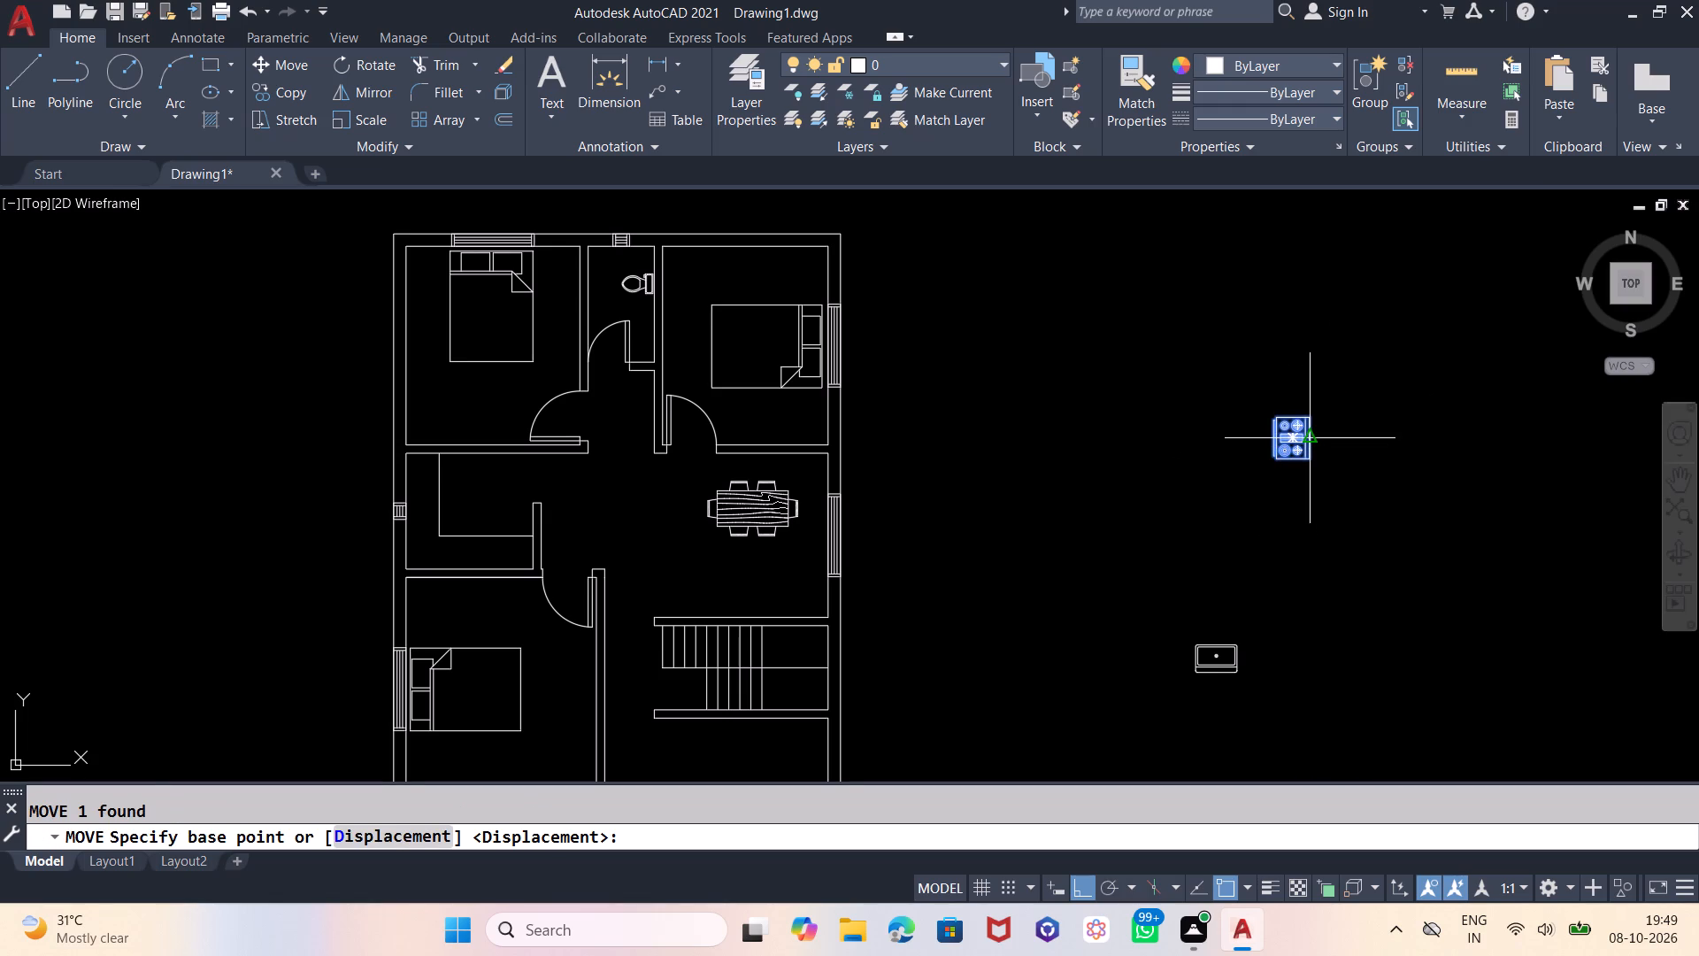
{"action": "left_click", "coordinate": [1311, 441]}
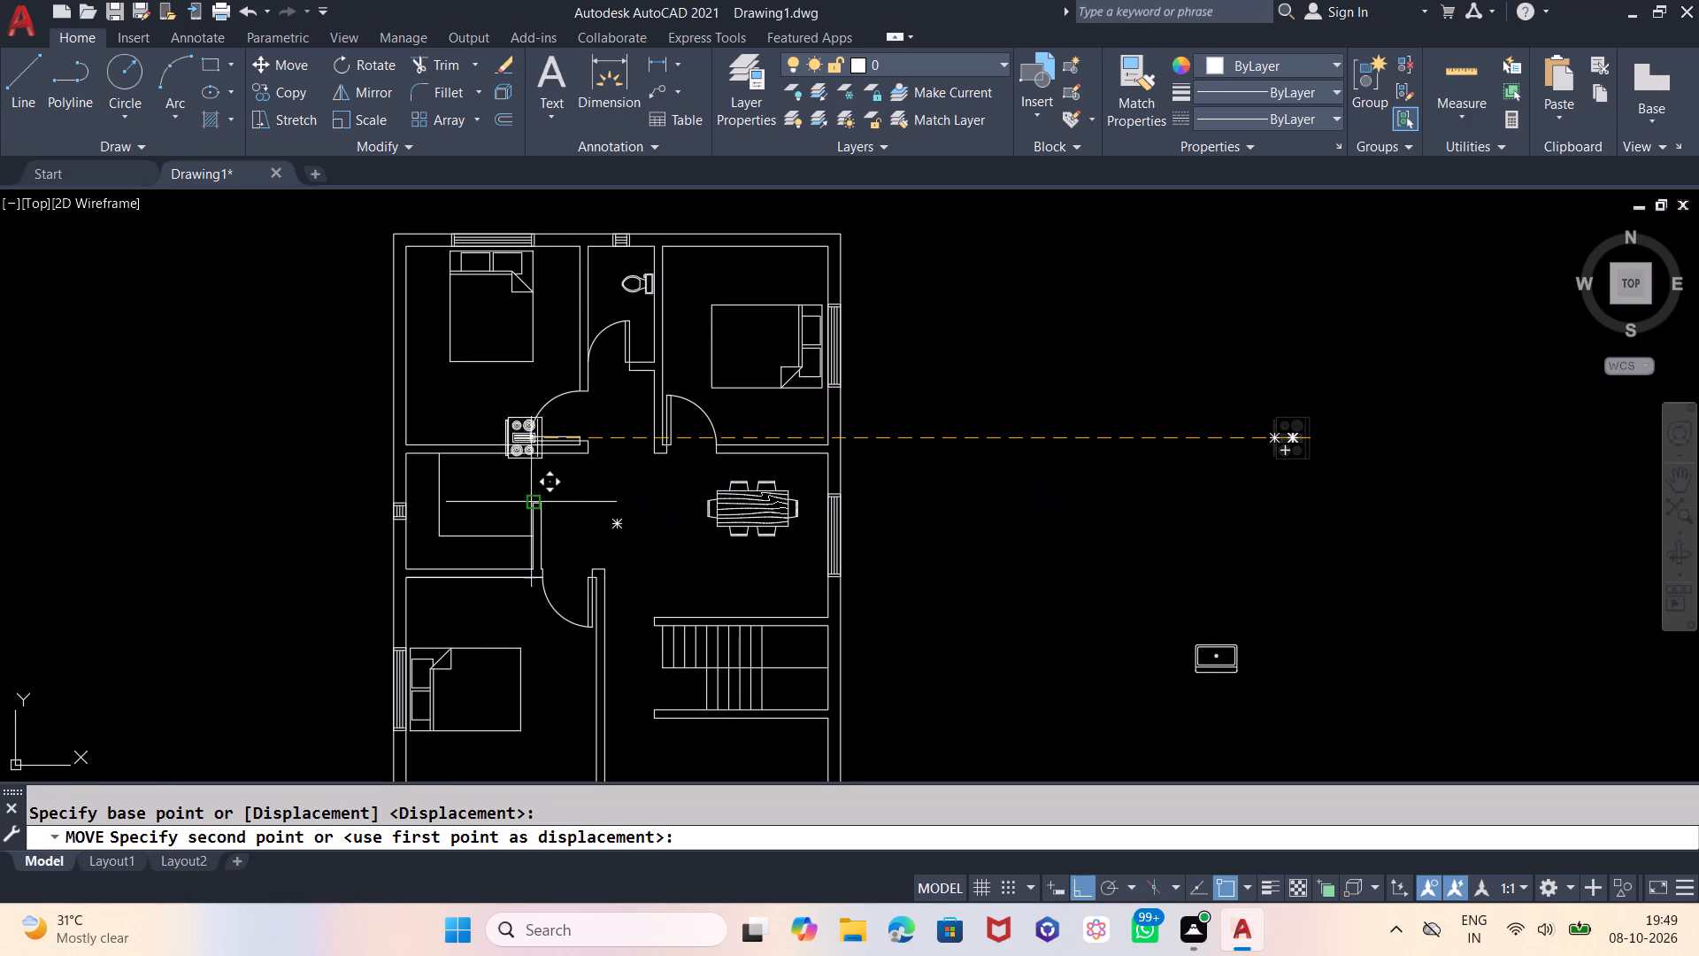
{"action": "key", "text": "F8"}
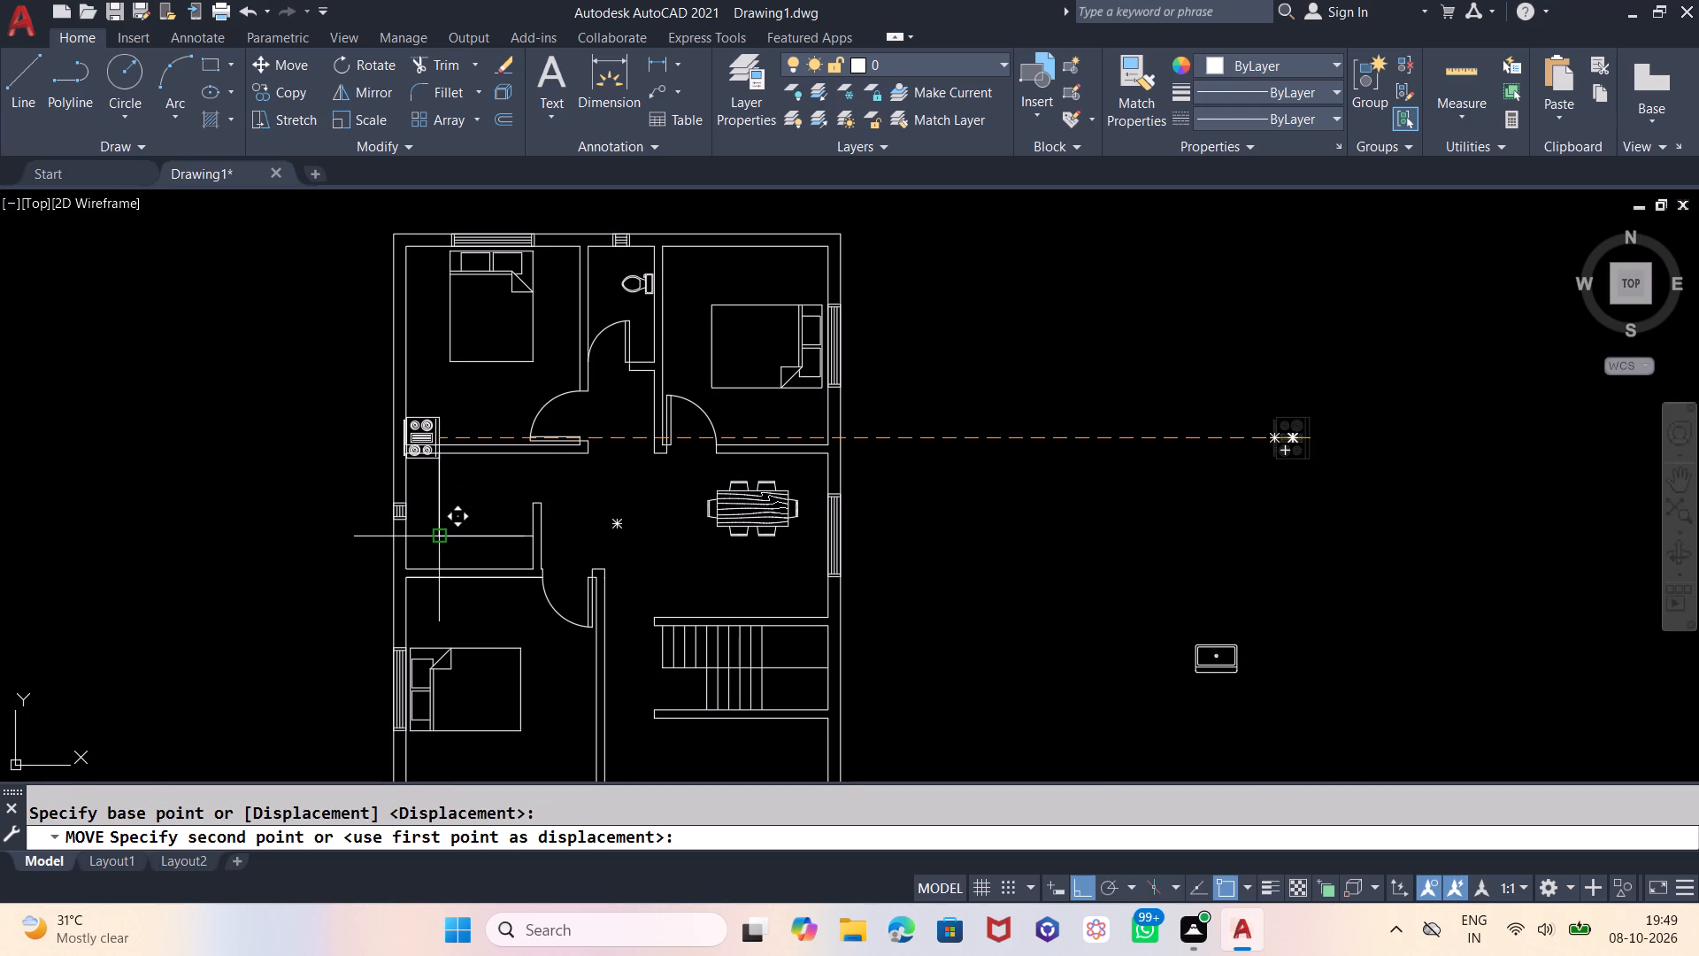
{"action": "scroll", "coordinate": [439, 536], "scroll_direction": "up", "scroll_amount": 3}
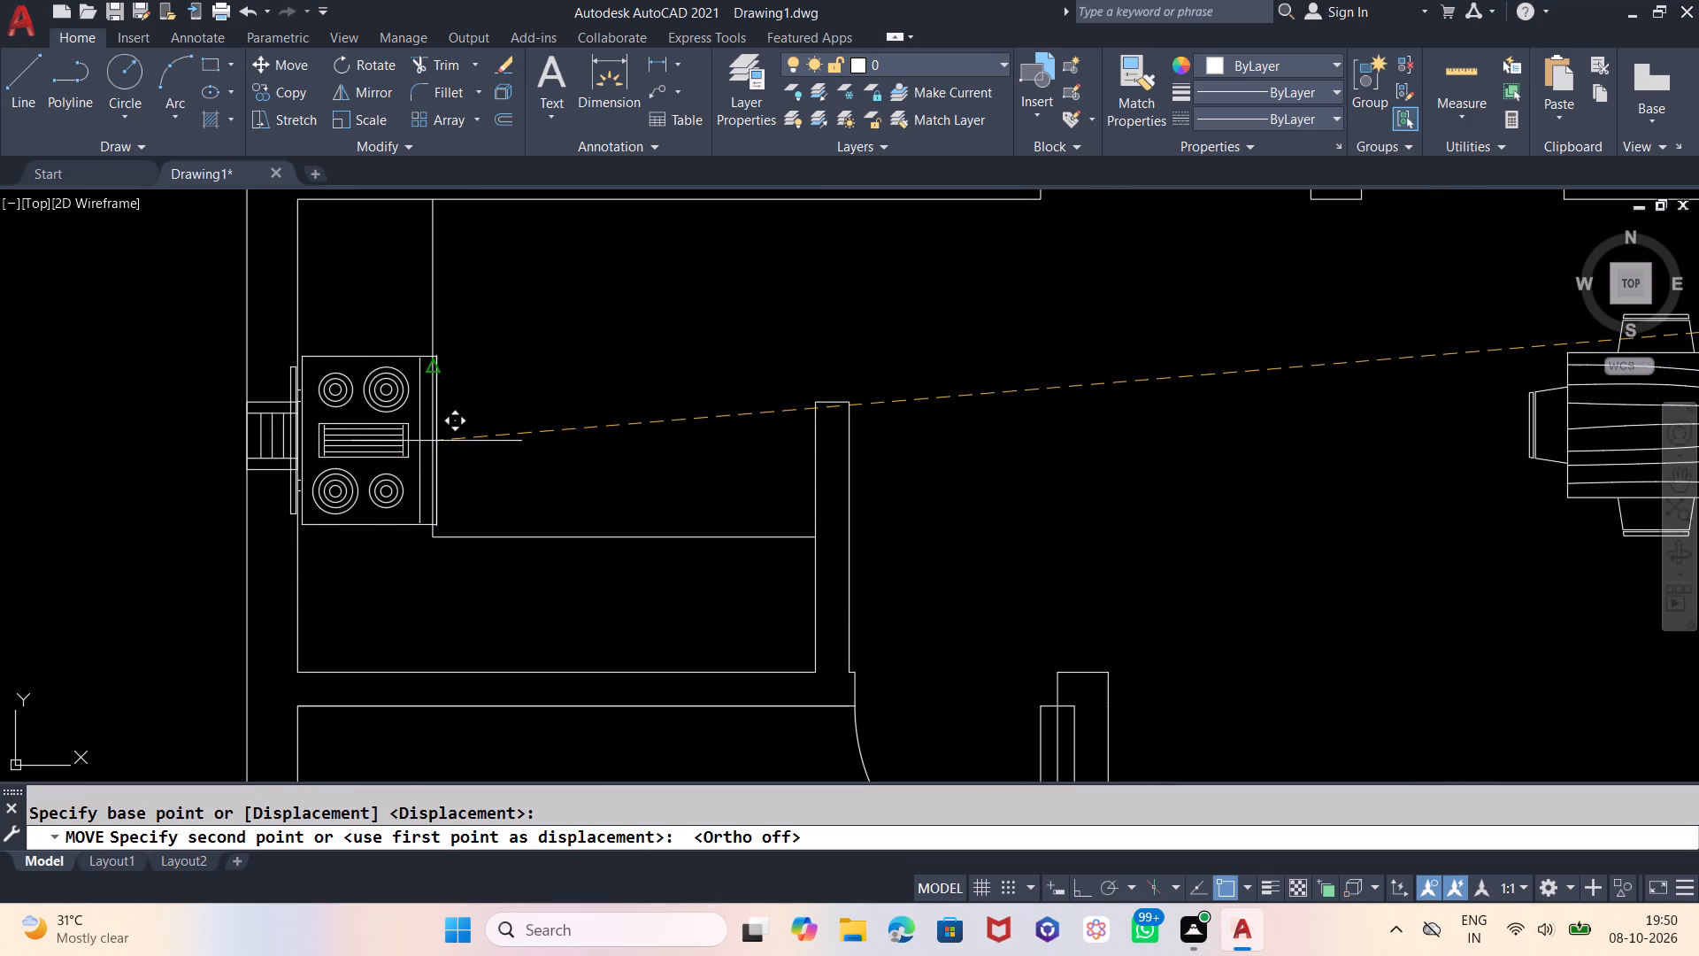
{"action": "left_click", "coordinate": [436, 441]}
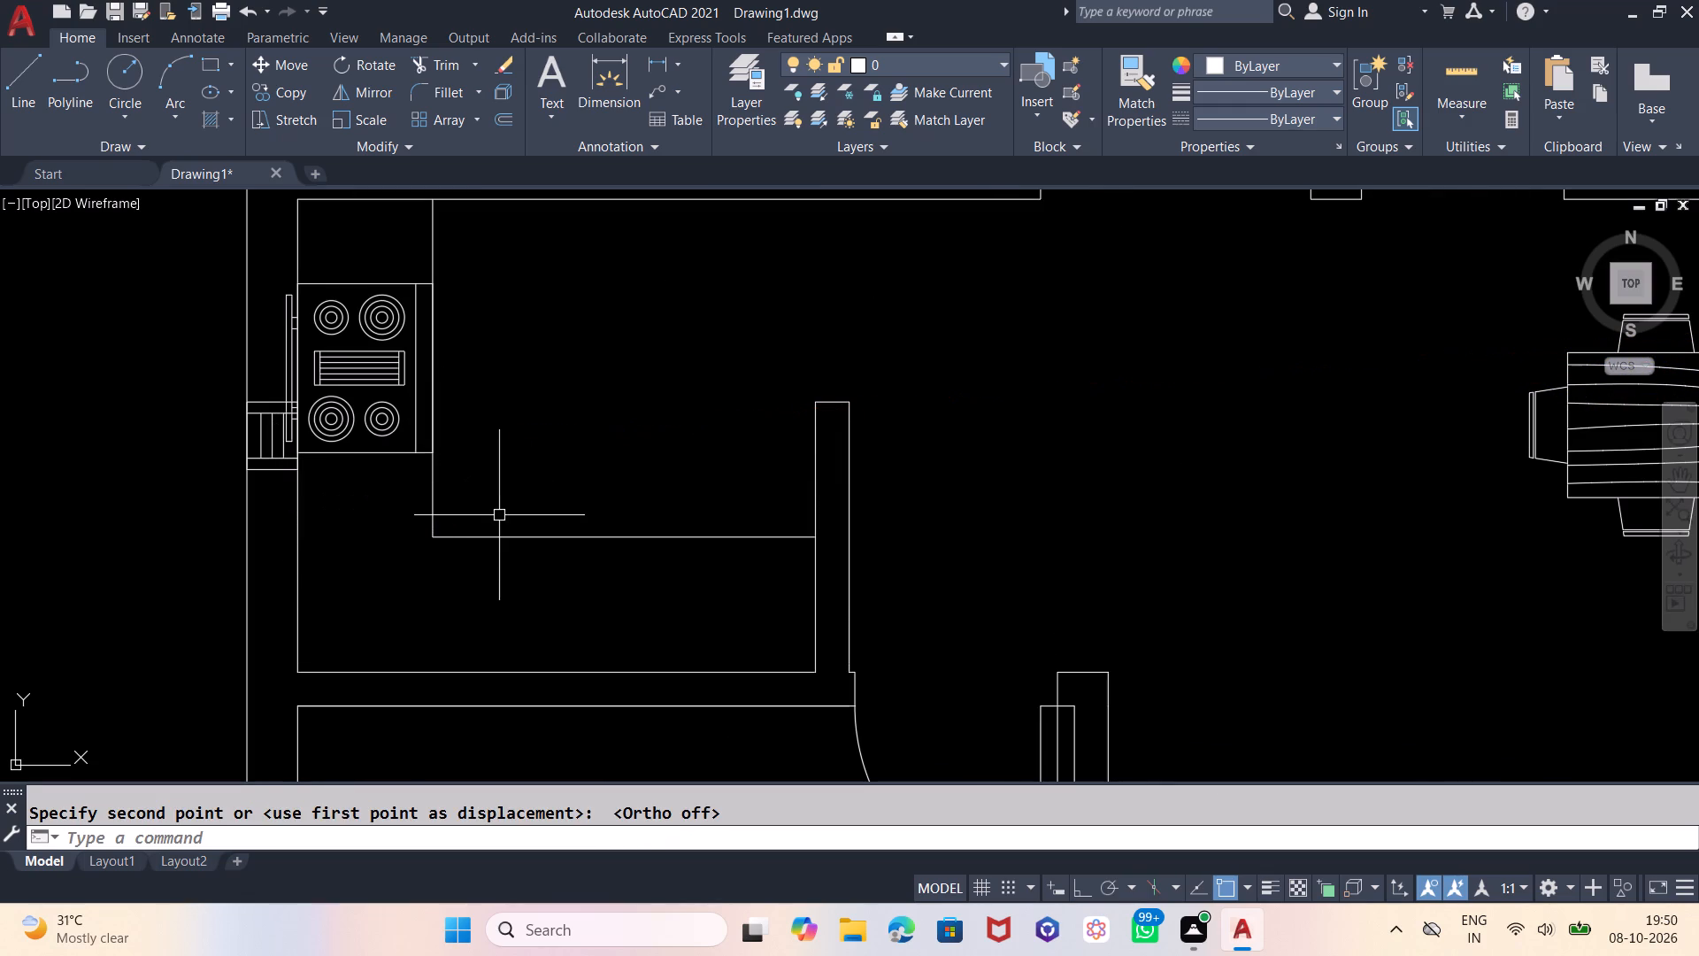
Scale the stove block down freehand to about 0.6 of its size, with the base point on its south edge.
{"action": "left_click", "coordinate": [377, 428]}
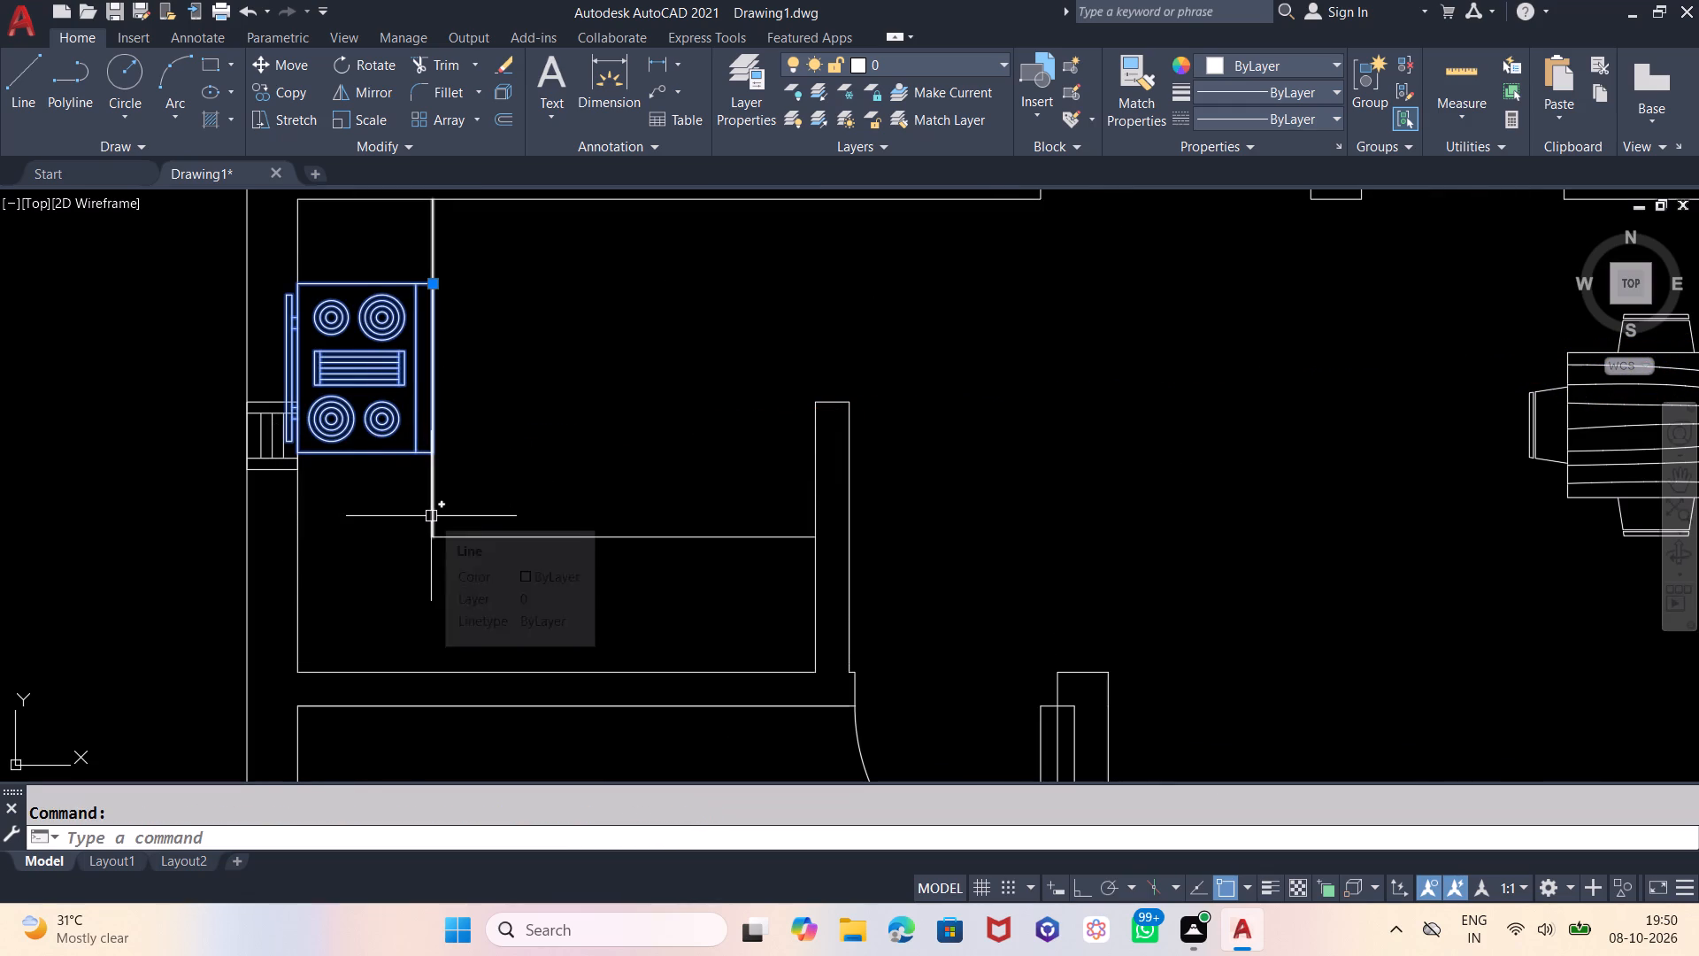
{"action": "type", "text": "sc"}
{"action": "key", "text": "Return"}
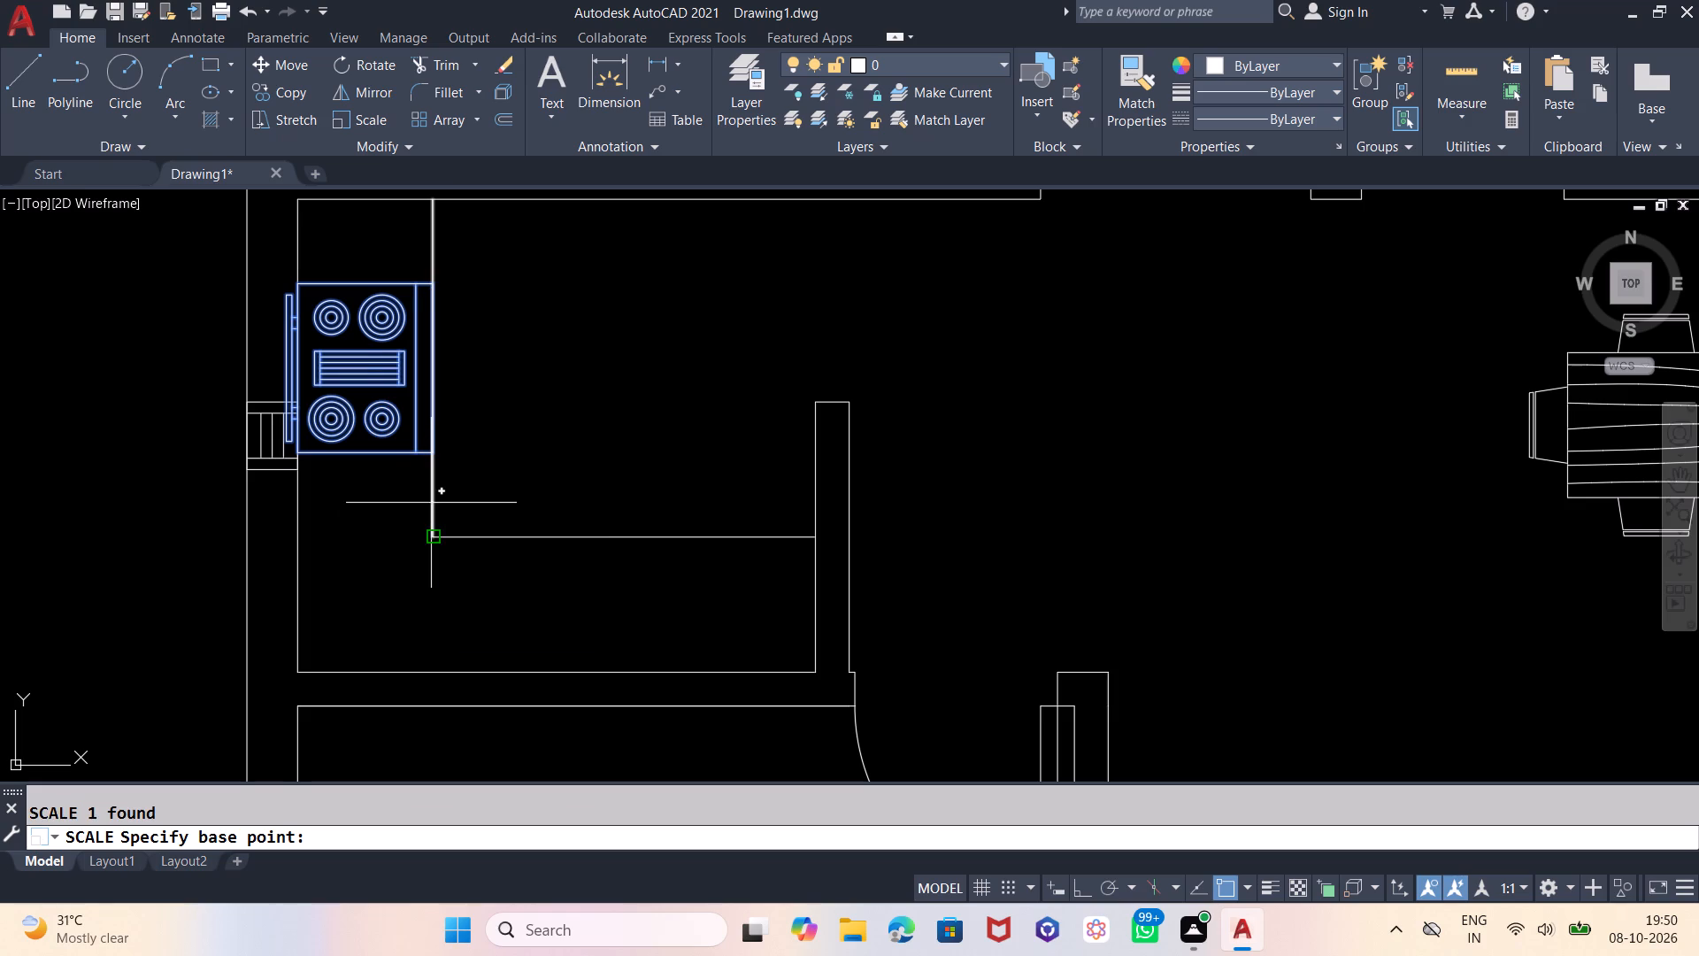
{"action": "left_click", "coordinate": [405, 455]}
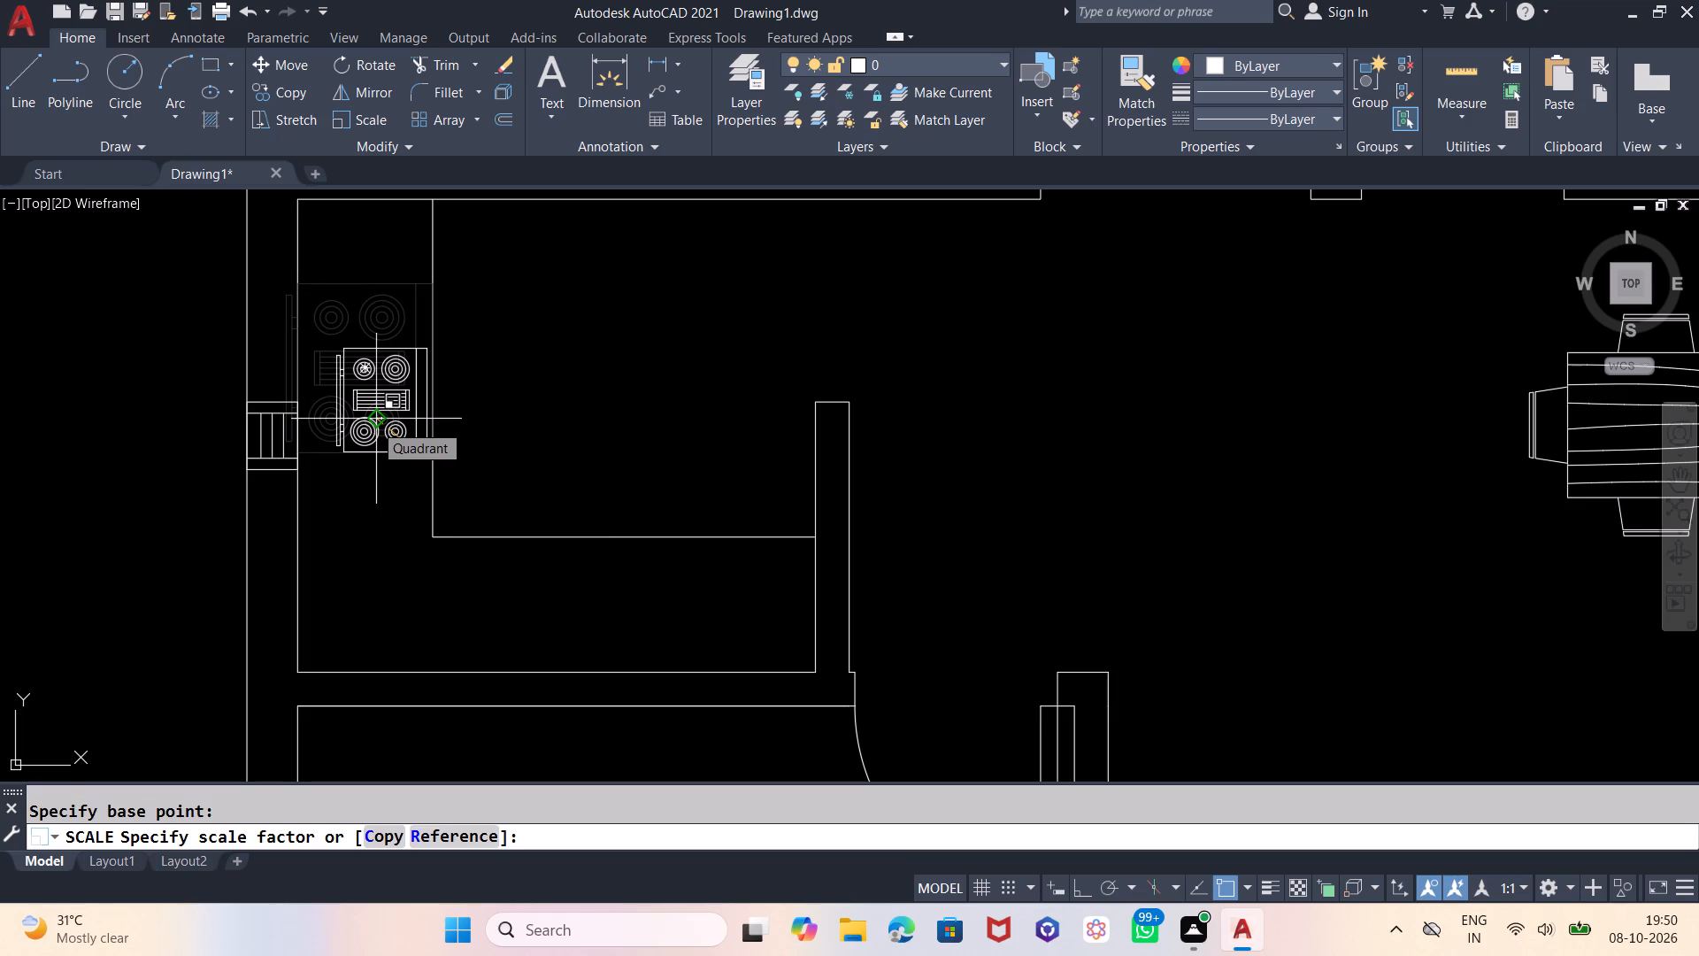
{"action": "left_click", "coordinate": [373, 423]}
Move the reduced stove block slightly southwest on the counter, in front of the small opening in the west wall.
{"action": "left_click", "coordinate": [396, 445]}
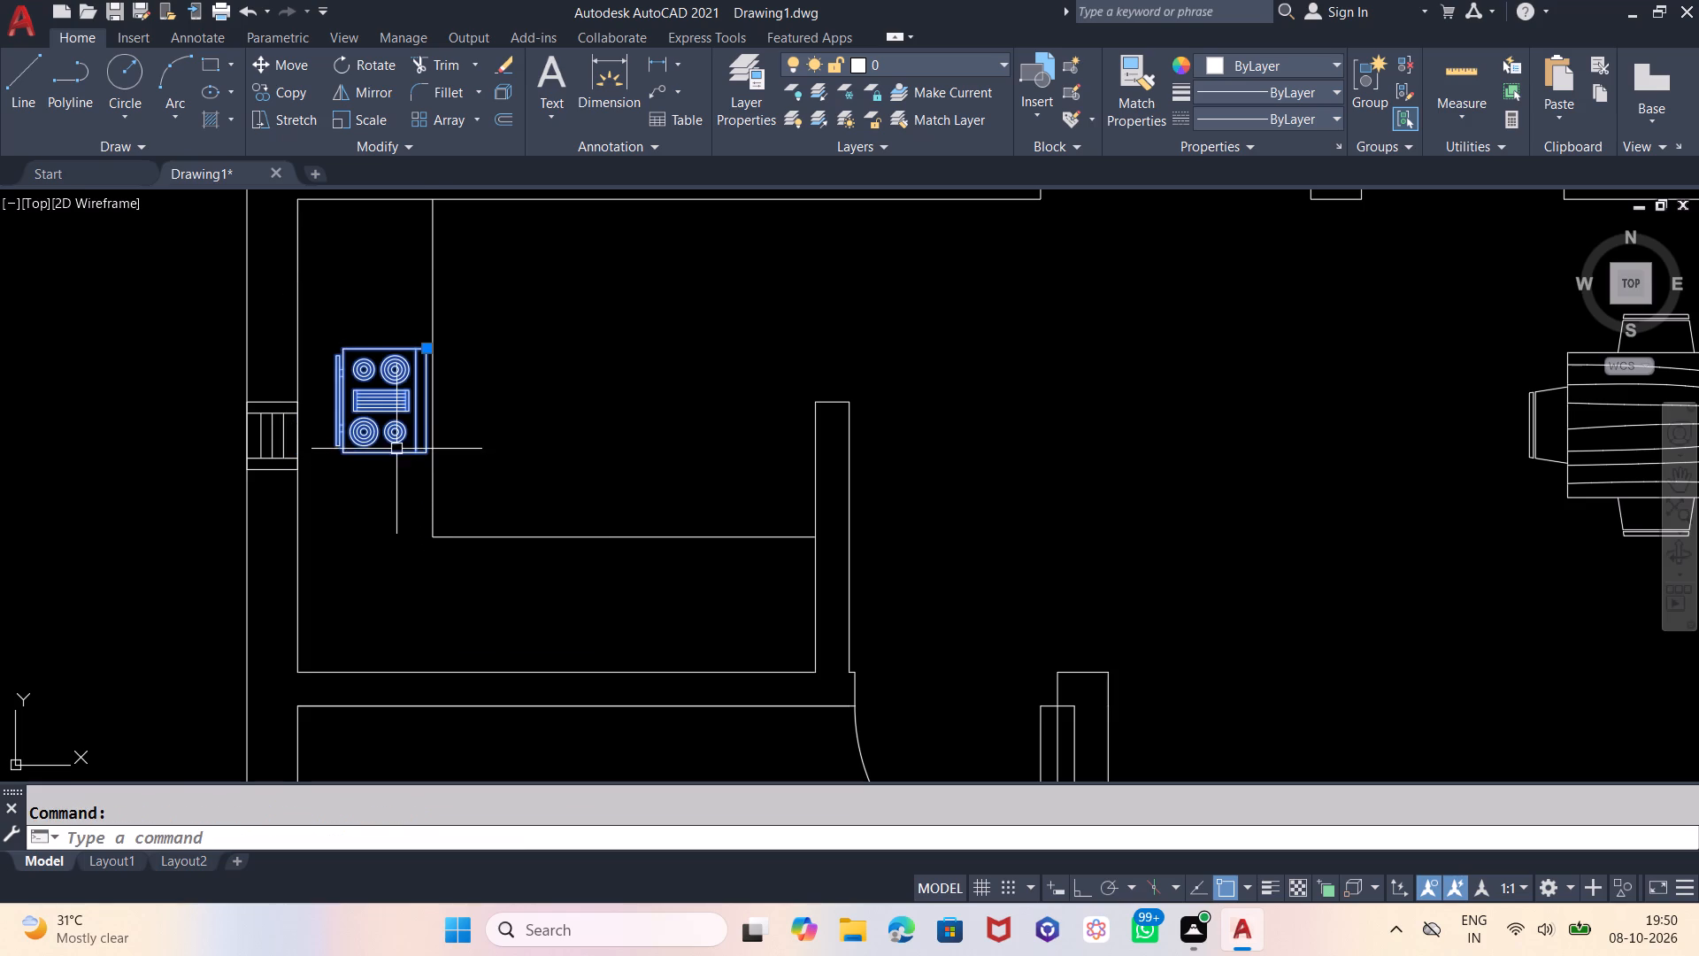
{"action": "key", "text": "m"}
{"action": "key", "text": "shift+Return"}
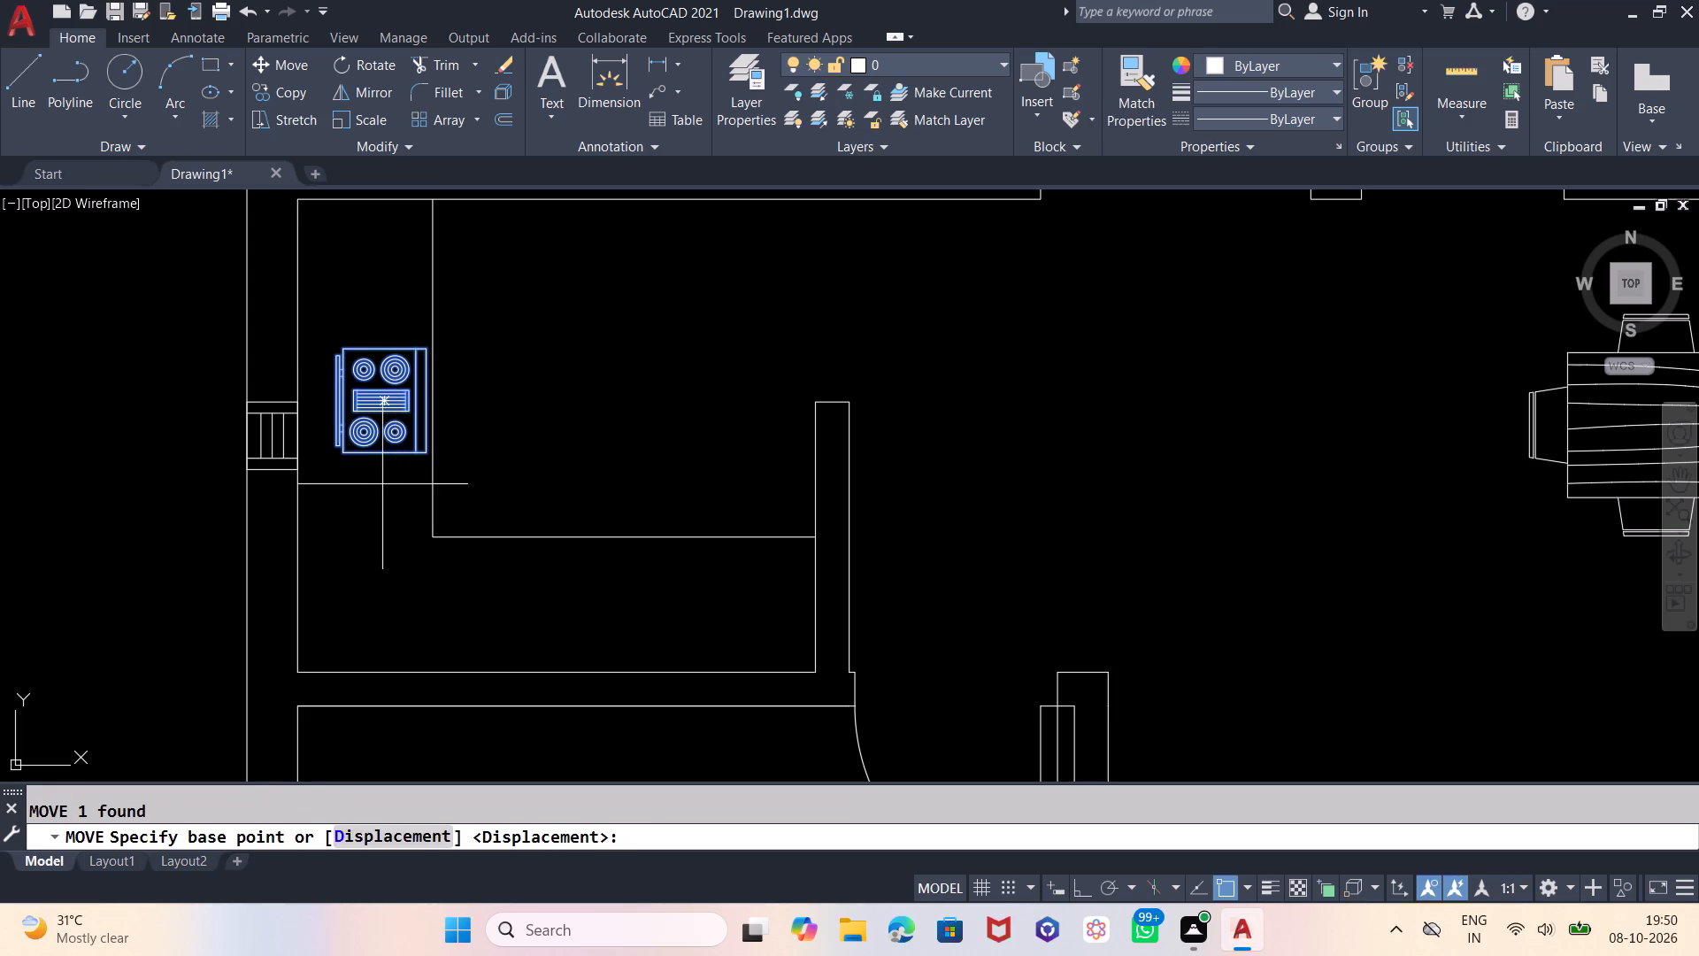
{"action": "left_click", "coordinate": [382, 486]}
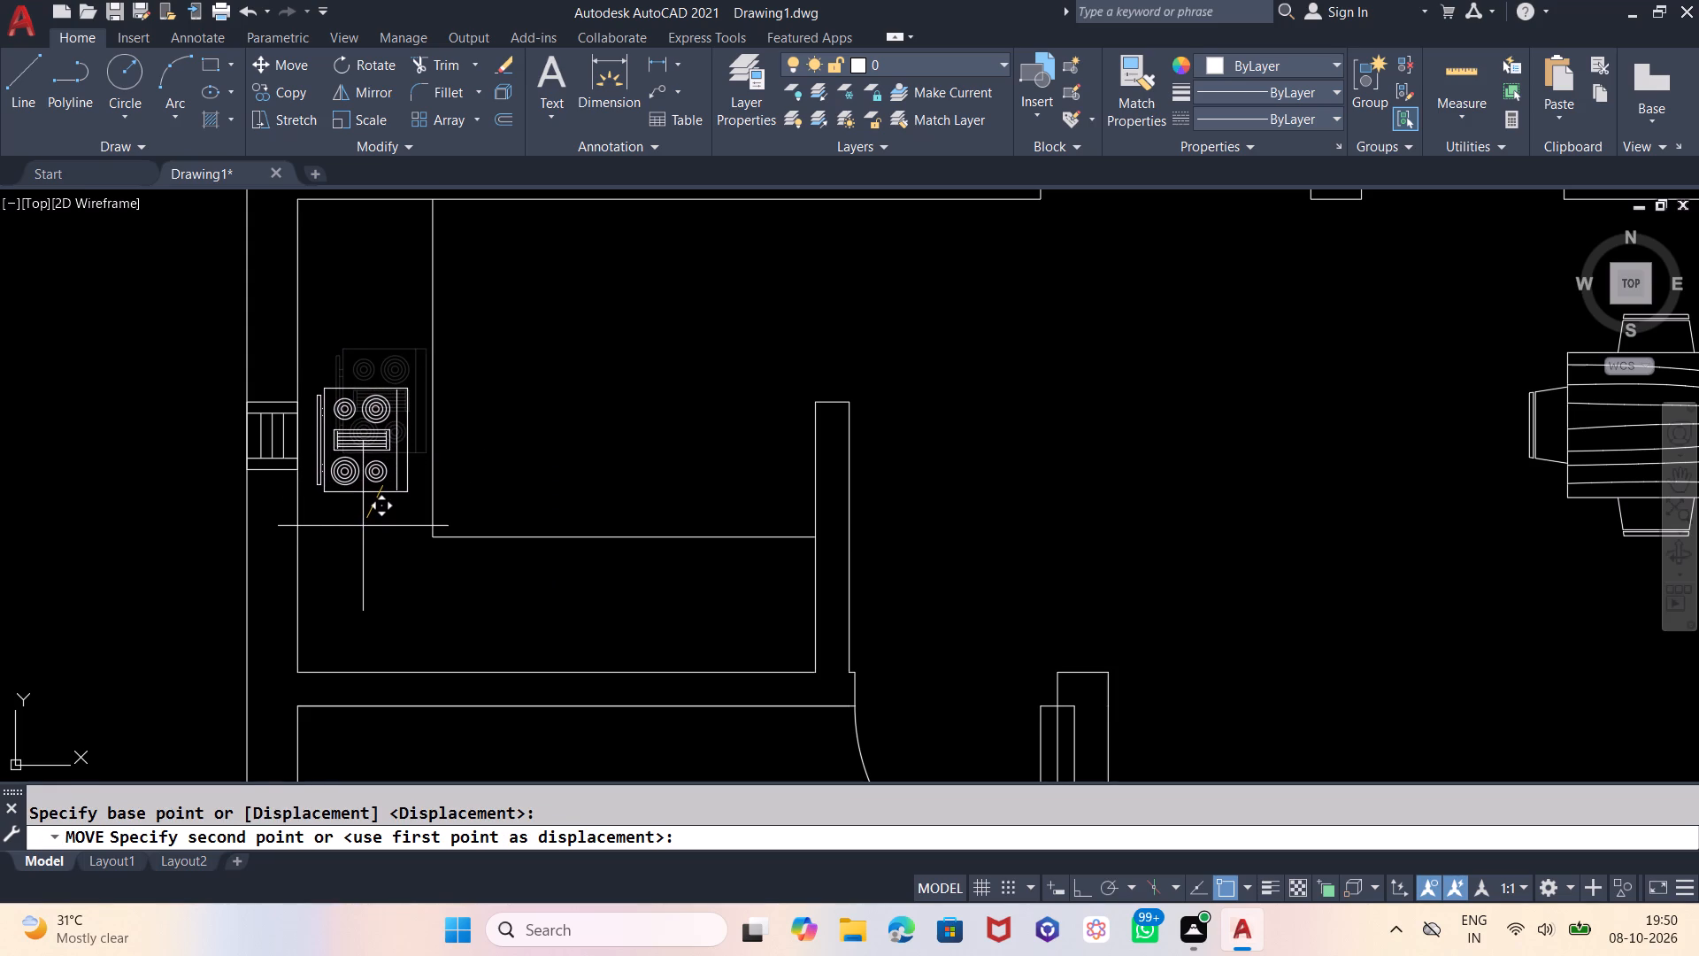
{"action": "left_click", "coordinate": [363, 526]}
Move the sink block from east of the plan onto the kitchen's south counter, just west of the short partition wall.
{"action": "scroll", "coordinate": [457, 386], "scroll_direction": "down", "scroll_amount": 2}
{"action": "scroll", "coordinate": [377, 613], "scroll_direction": "down", "scroll_amount": 1}
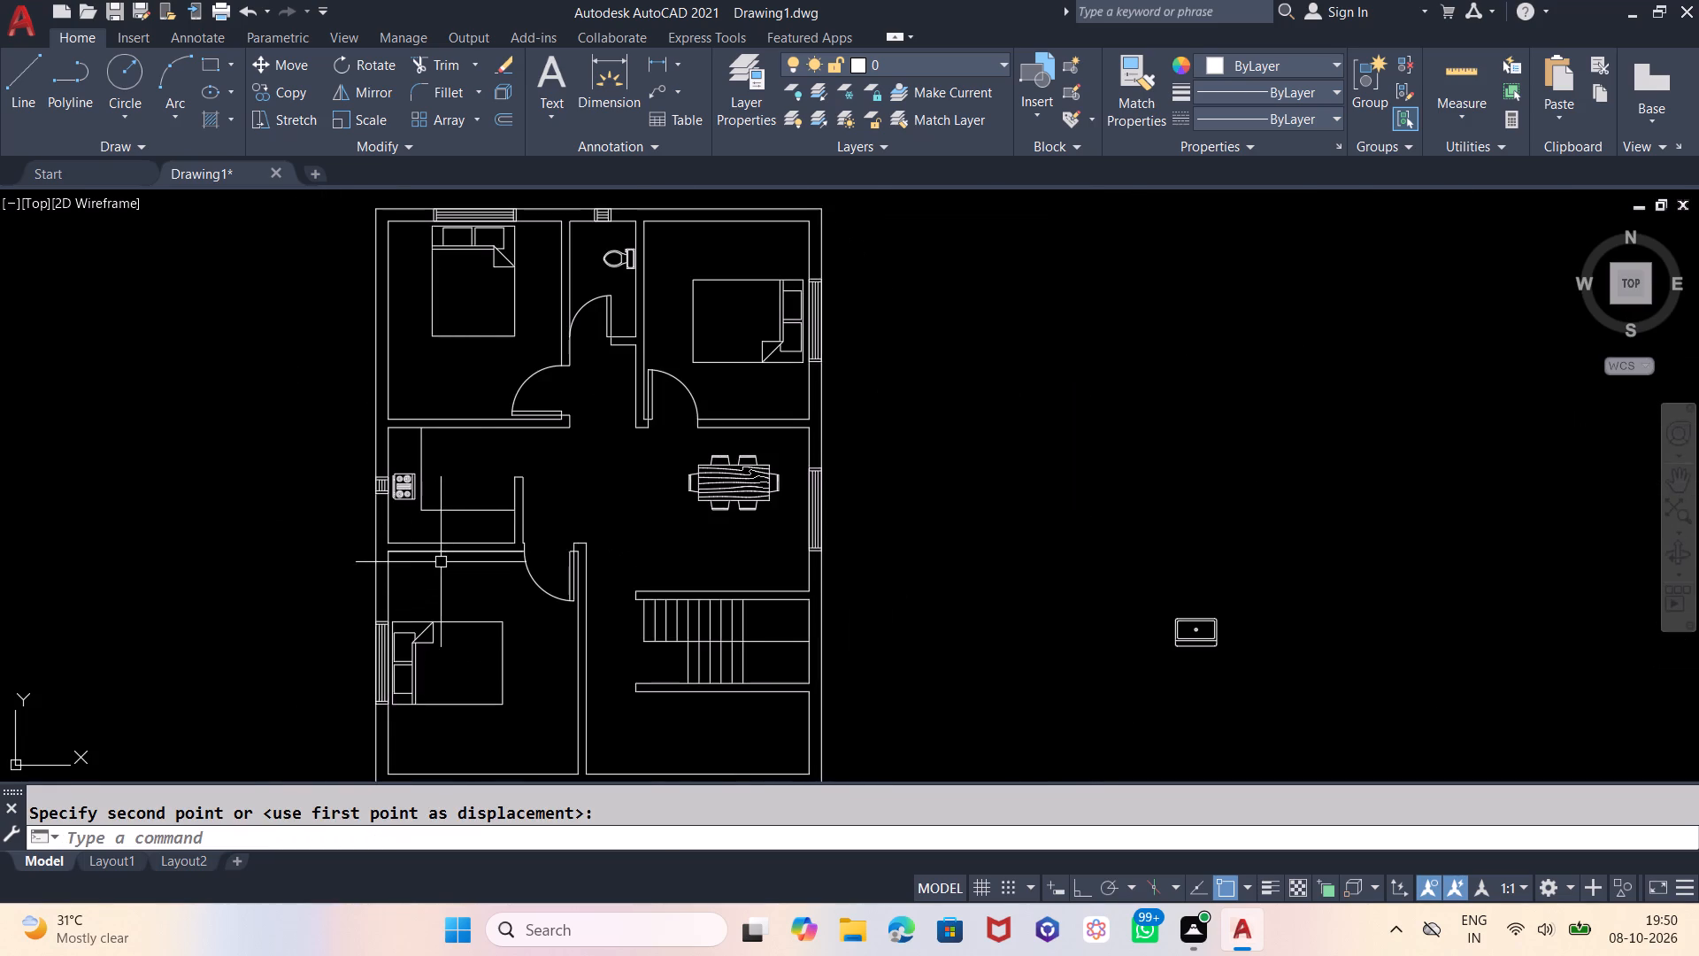
{"action": "scroll", "coordinate": [462, 537], "scroll_direction": "up", "scroll_amount": 1}
{"action": "scroll", "coordinate": [281, 601], "scroll_direction": "down", "scroll_amount": 1}
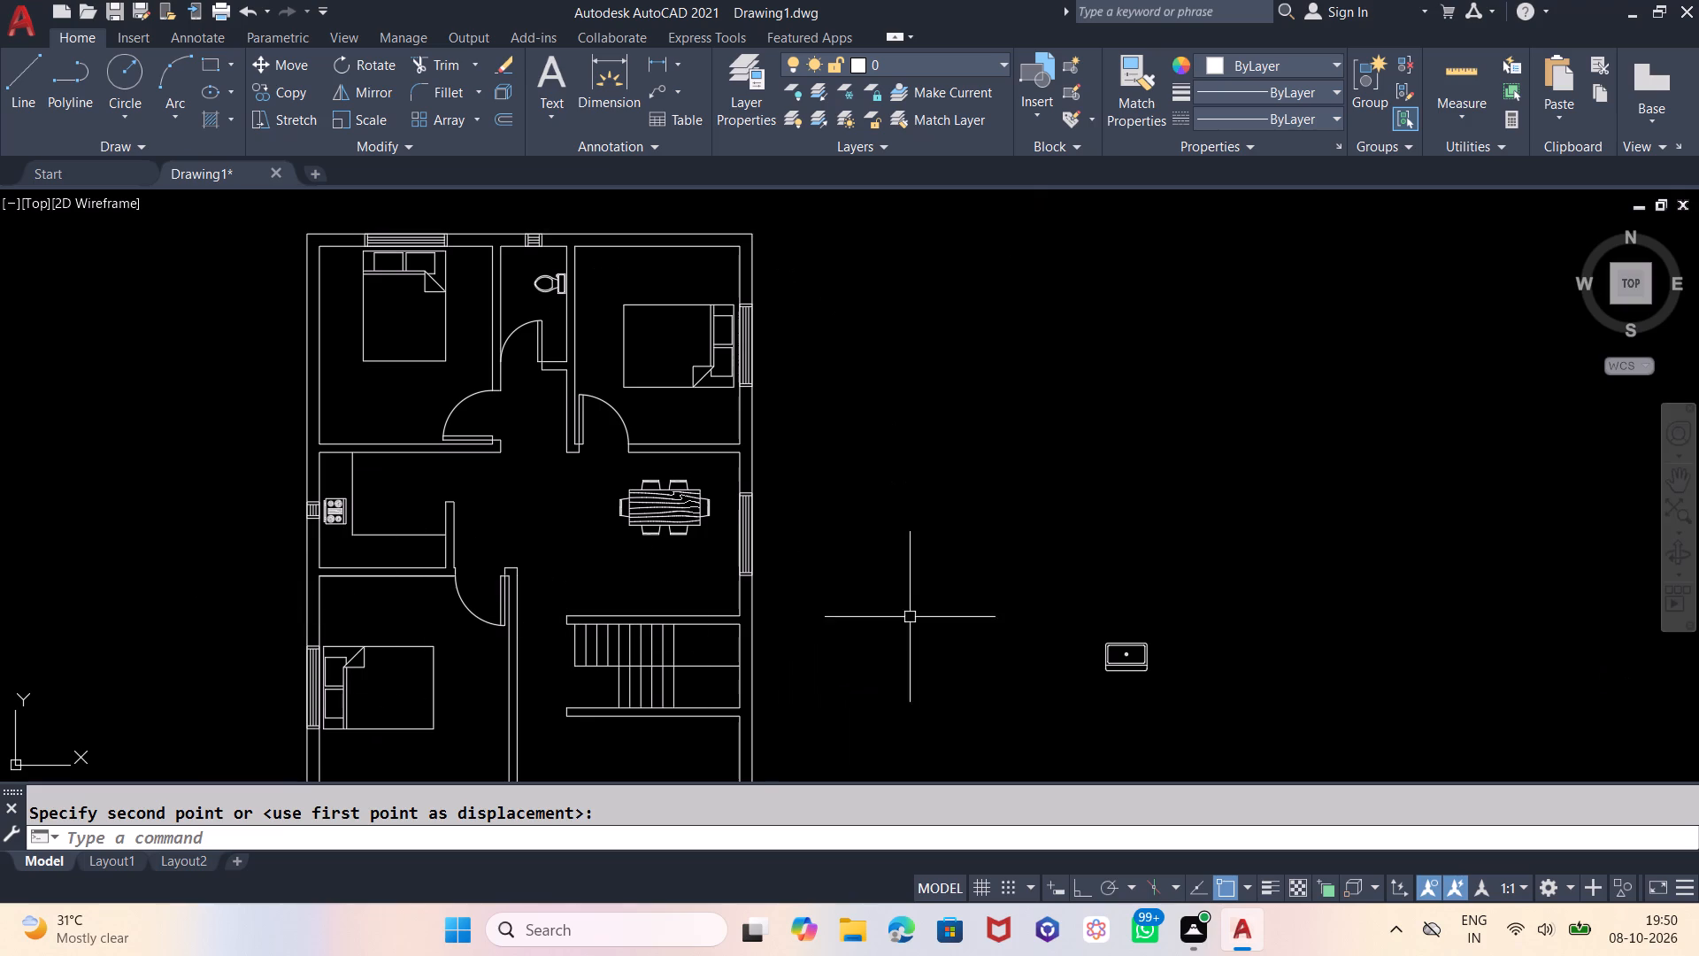
{"action": "left_click_drag", "start_coordinate": [1168, 631], "coordinate": [1150, 639]}
{"action": "left_click", "coordinate": [1013, 713]}
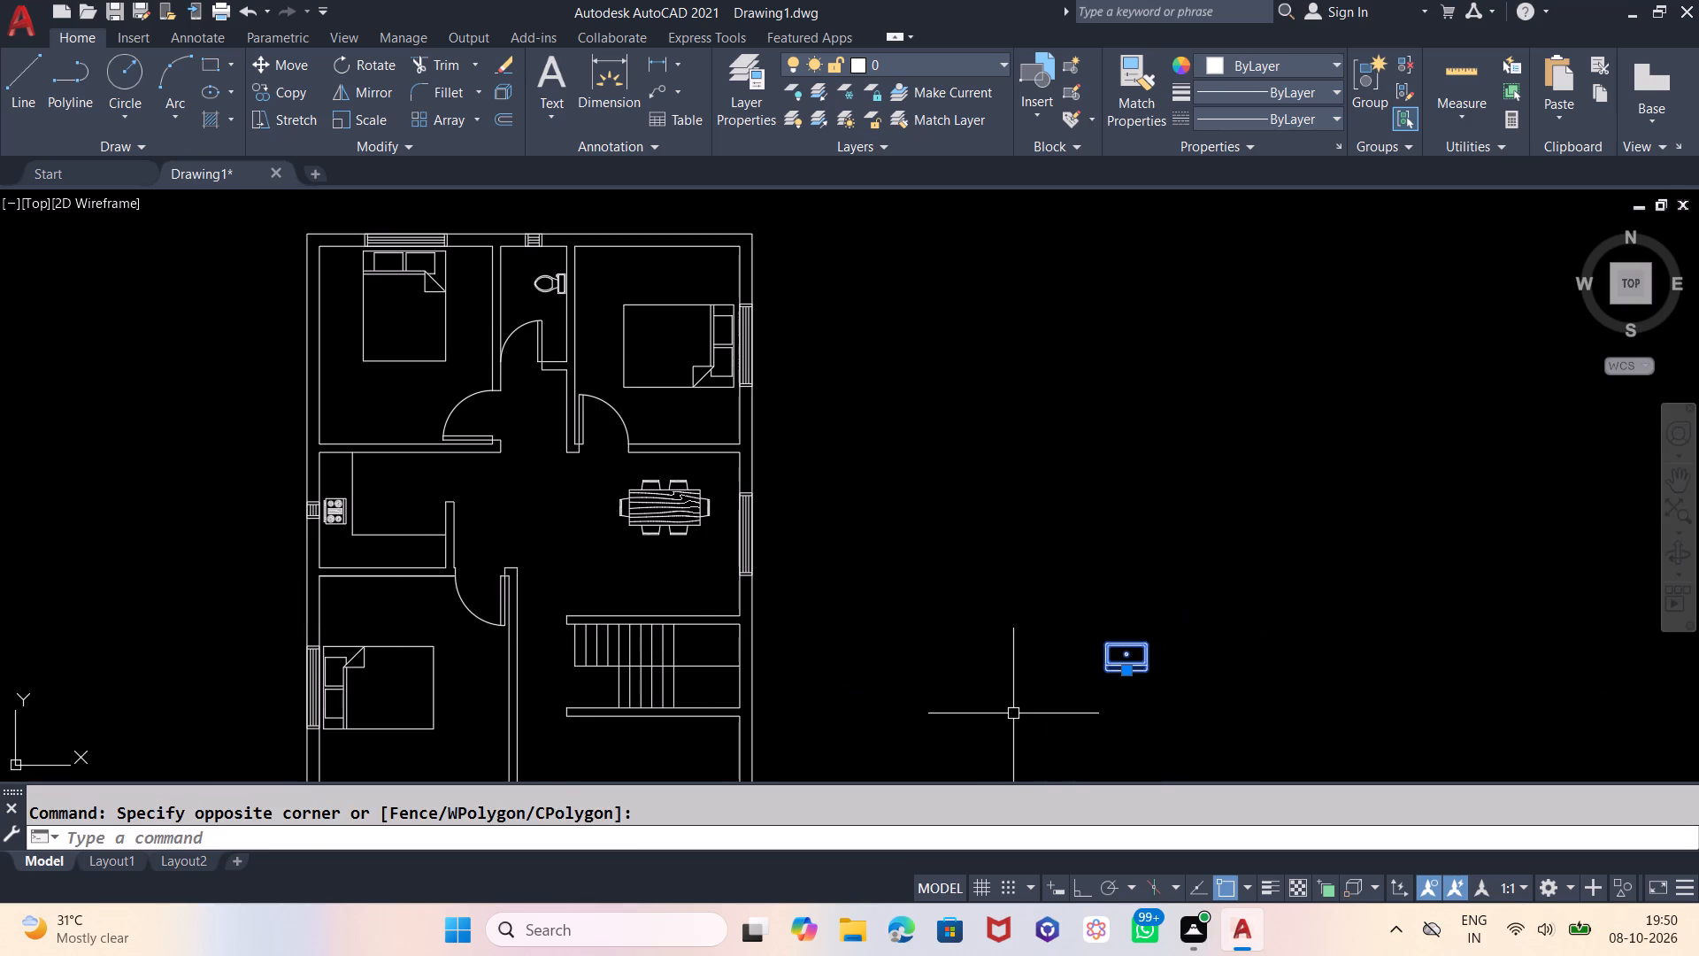
{"action": "left_click", "coordinate": [1011, 713]}
{"action": "key", "text": "m"}
{"action": "key", "text": "Return"}
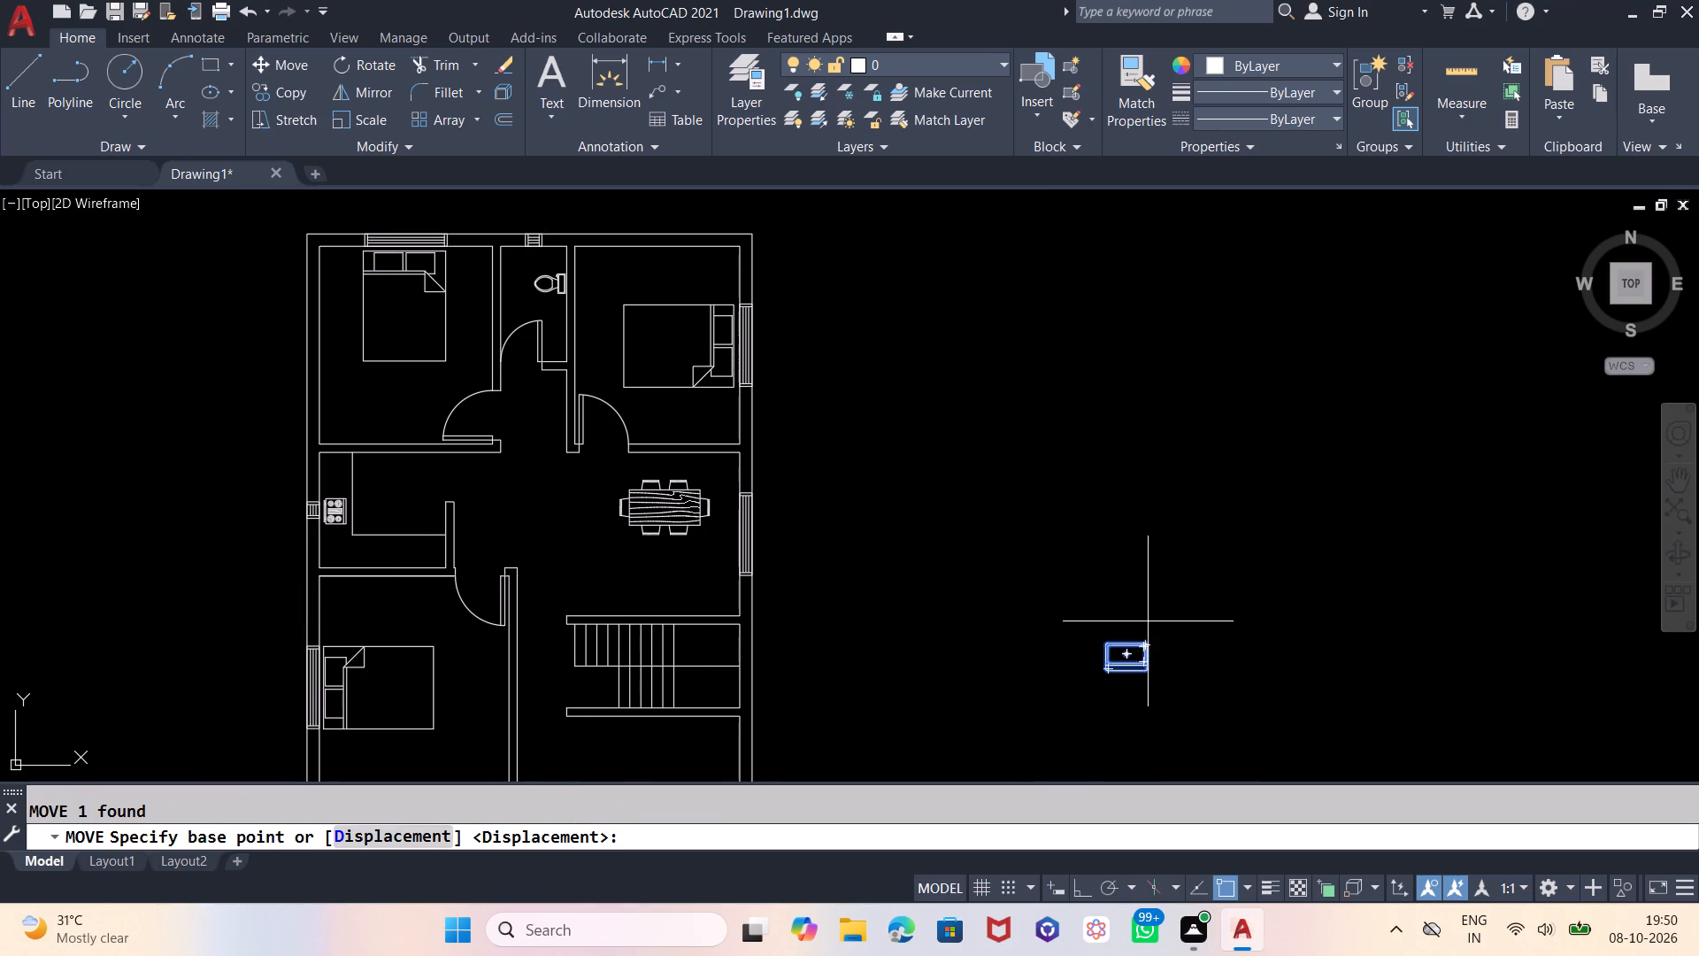
{"action": "left_click", "coordinate": [1148, 621]}
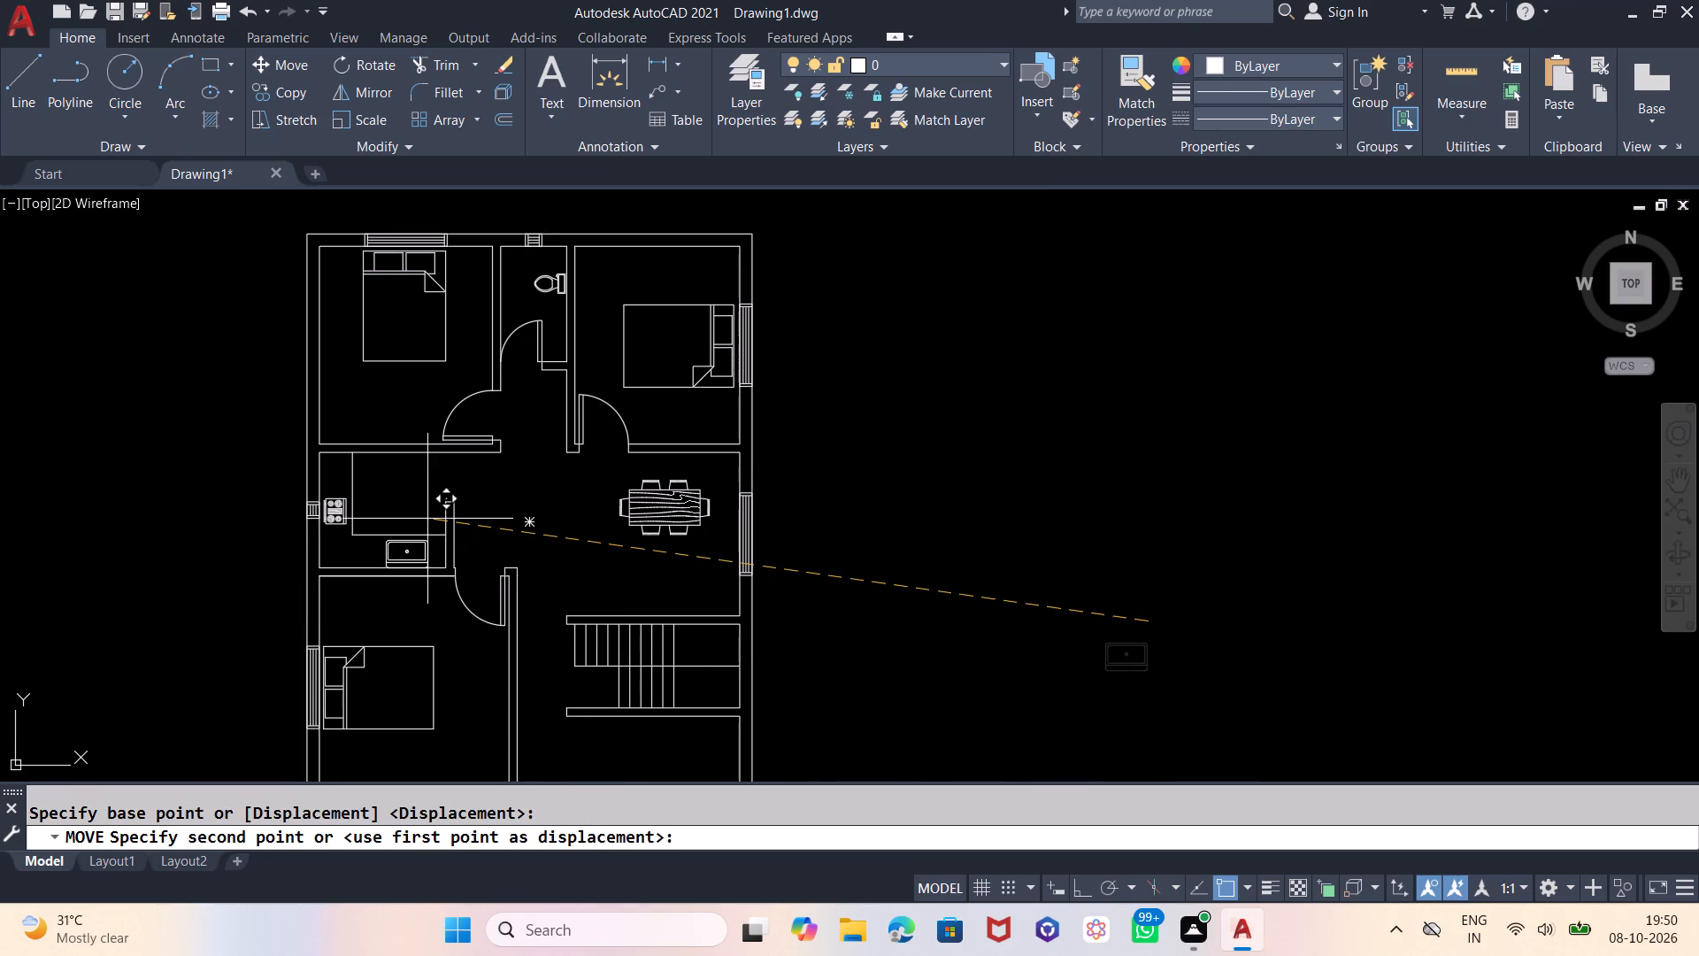
{"action": "scroll", "coordinate": [427, 520], "scroll_direction": "up", "scroll_amount": 2}
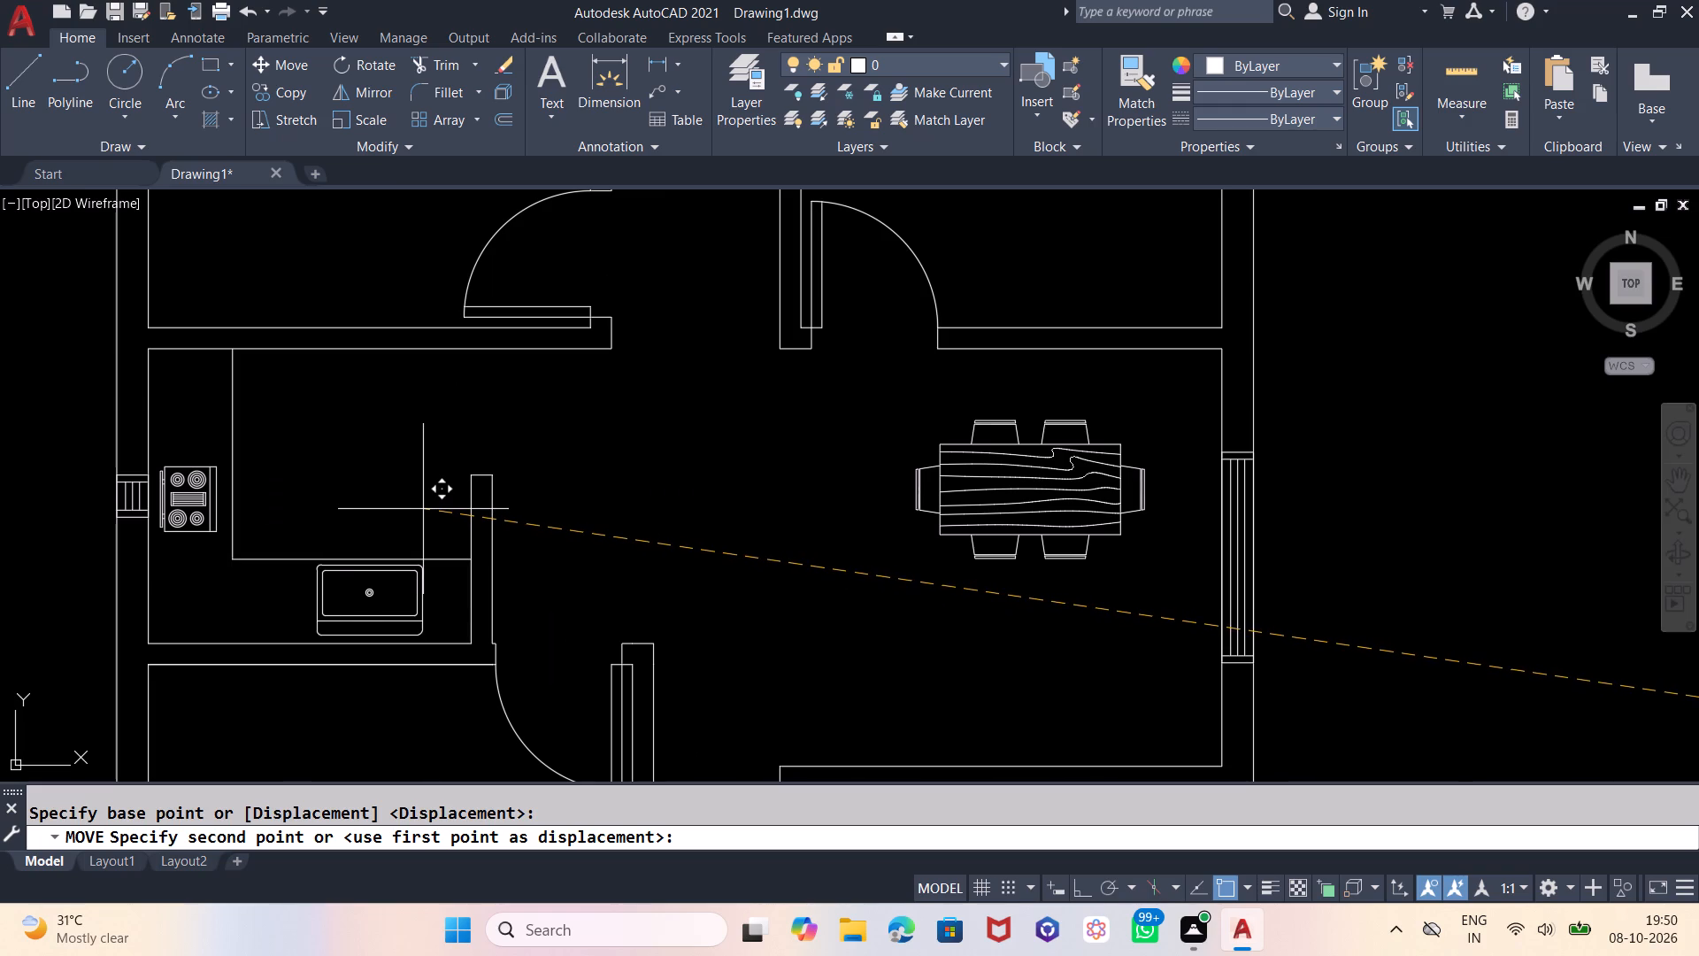
{"action": "left_click", "coordinate": [423, 512]}
Start a hatch with the ANSI36 pattern and try to apply it at the northwest corner of the outer wall.
{"action": "scroll", "coordinate": [792, 493], "scroll_direction": "down", "scroll_amount": 3}
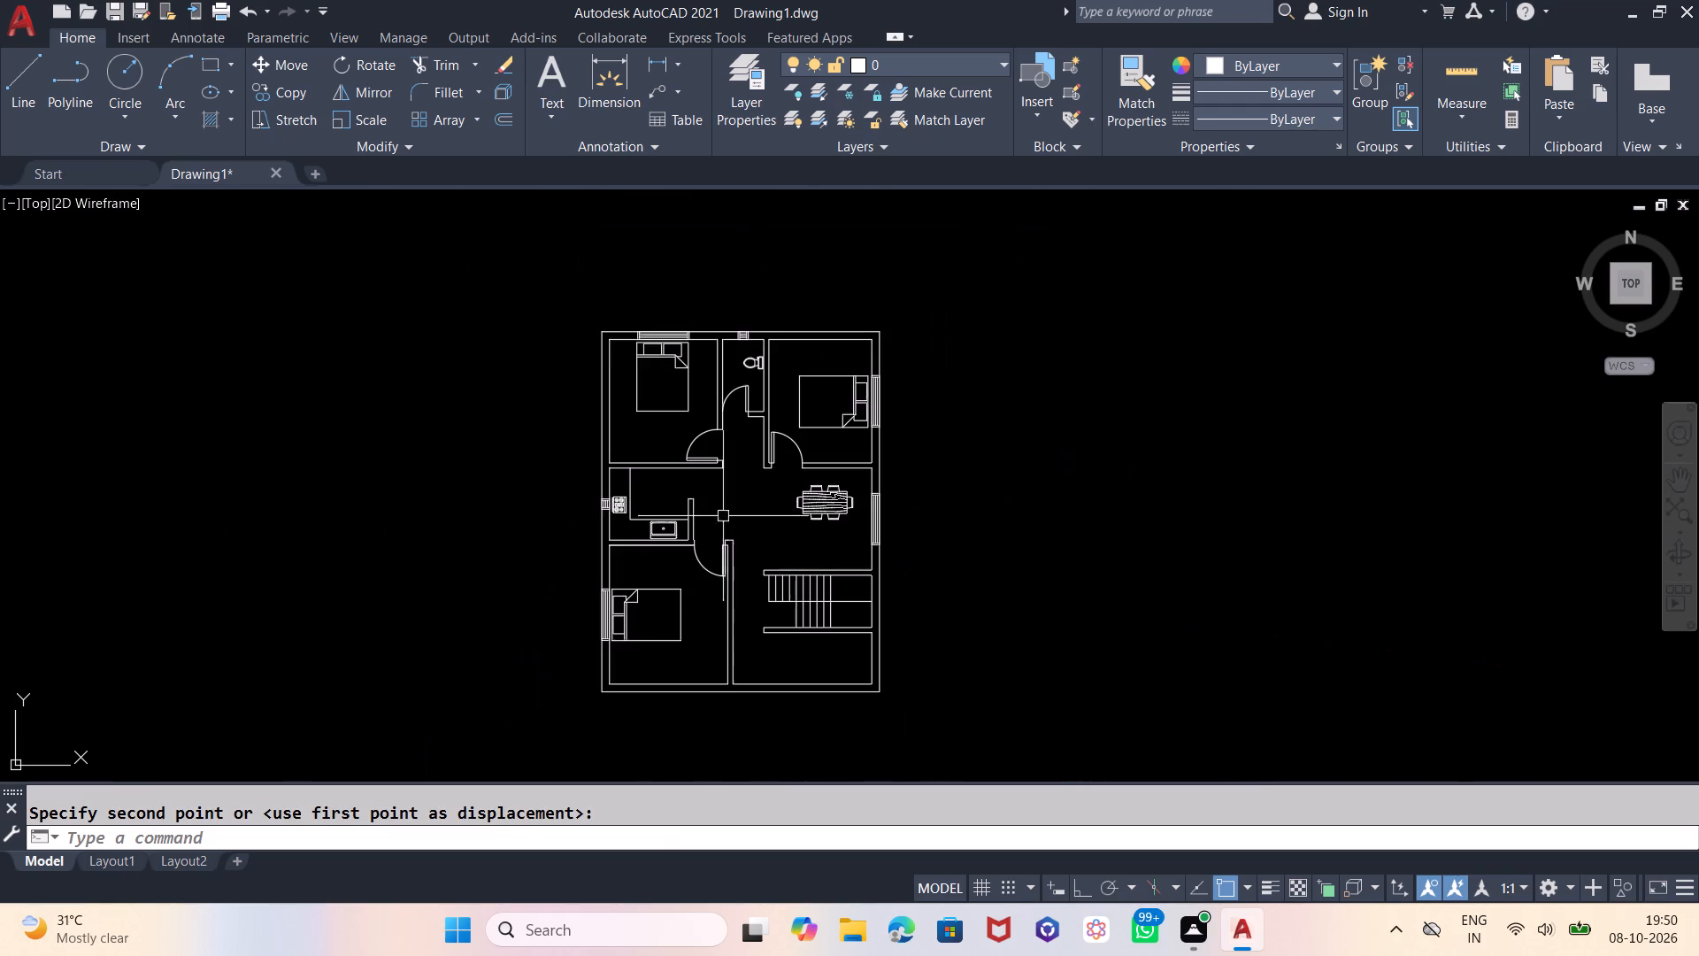
{"action": "scroll", "coordinate": [541, 530], "scroll_direction": "down", "scroll_amount": 1}
{"action": "scroll", "coordinate": [653, 508], "scroll_direction": "up", "scroll_amount": 1}
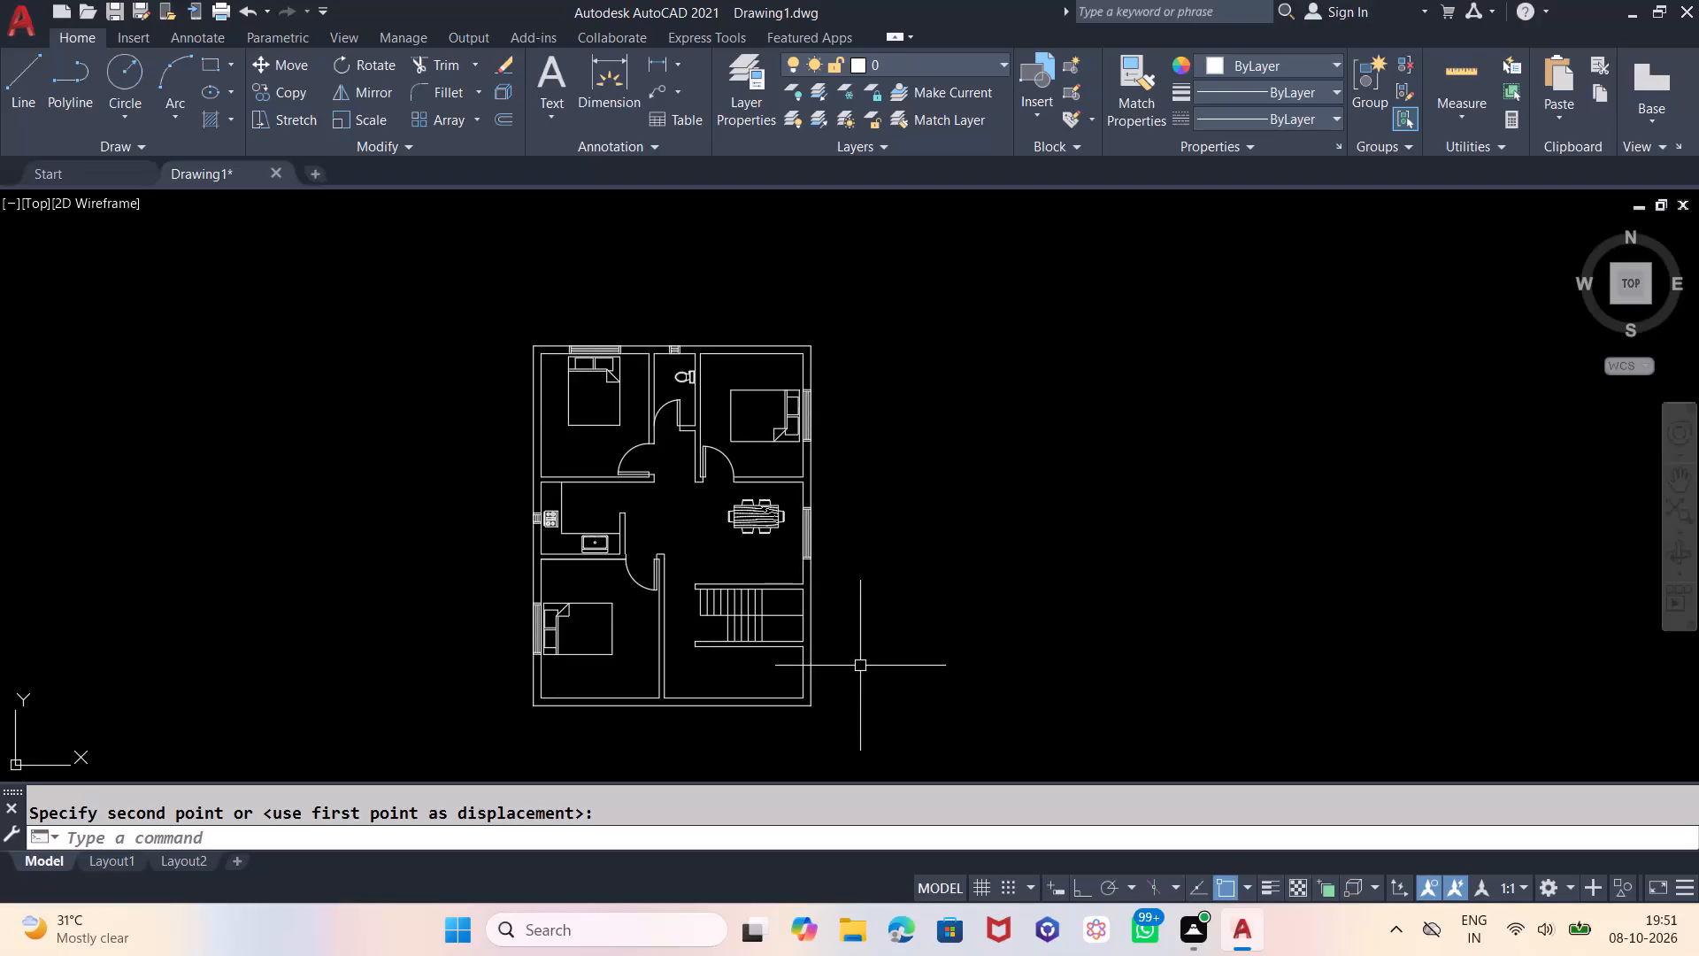
{"action": "scroll", "coordinate": [607, 382], "scroll_direction": "up", "scroll_amount": 1}
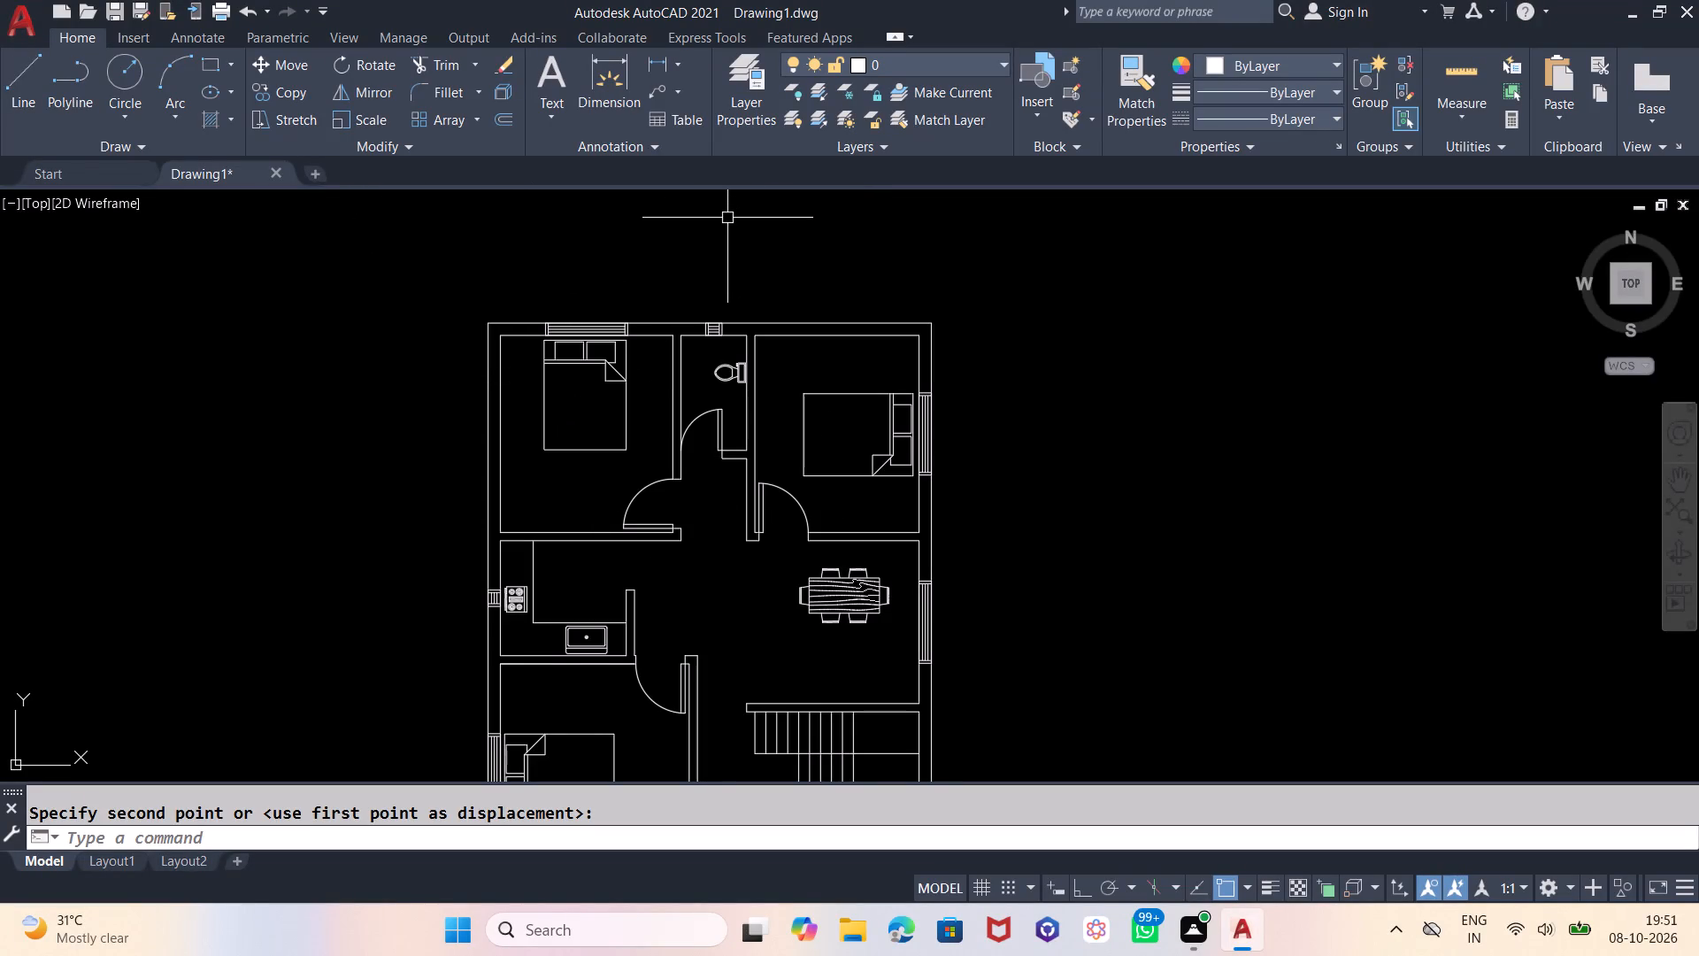
{"action": "key", "text": "h"}
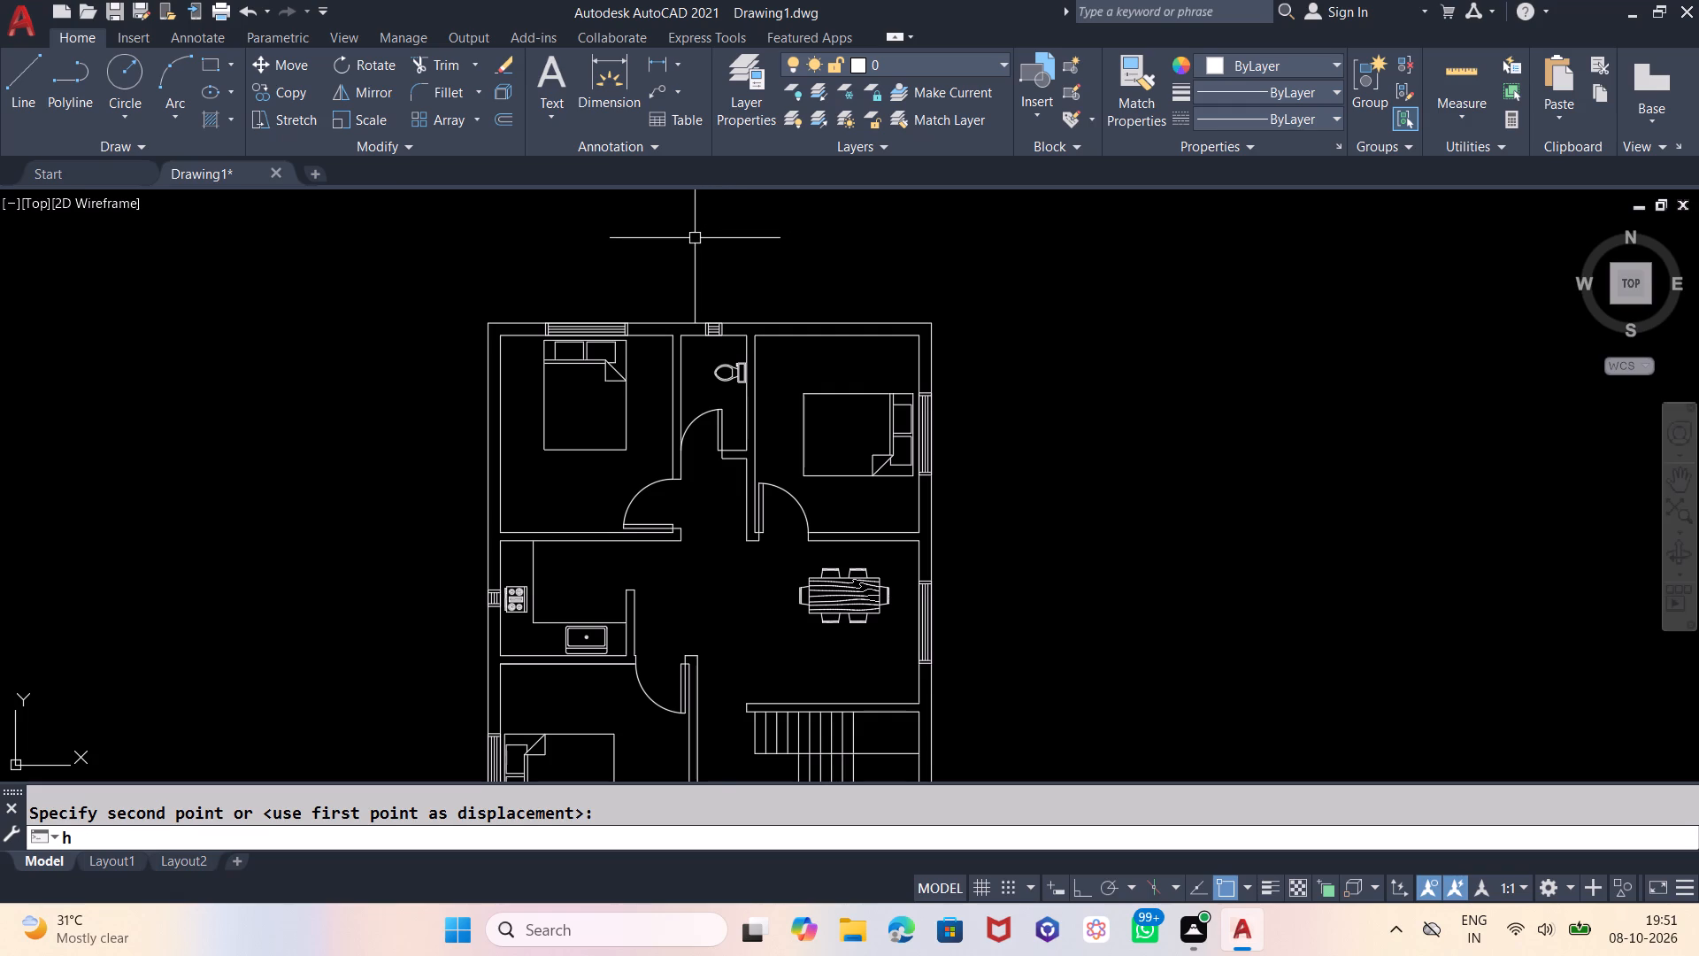
{"action": "key", "text": "a"}
{"action": "key", "text": "t"}
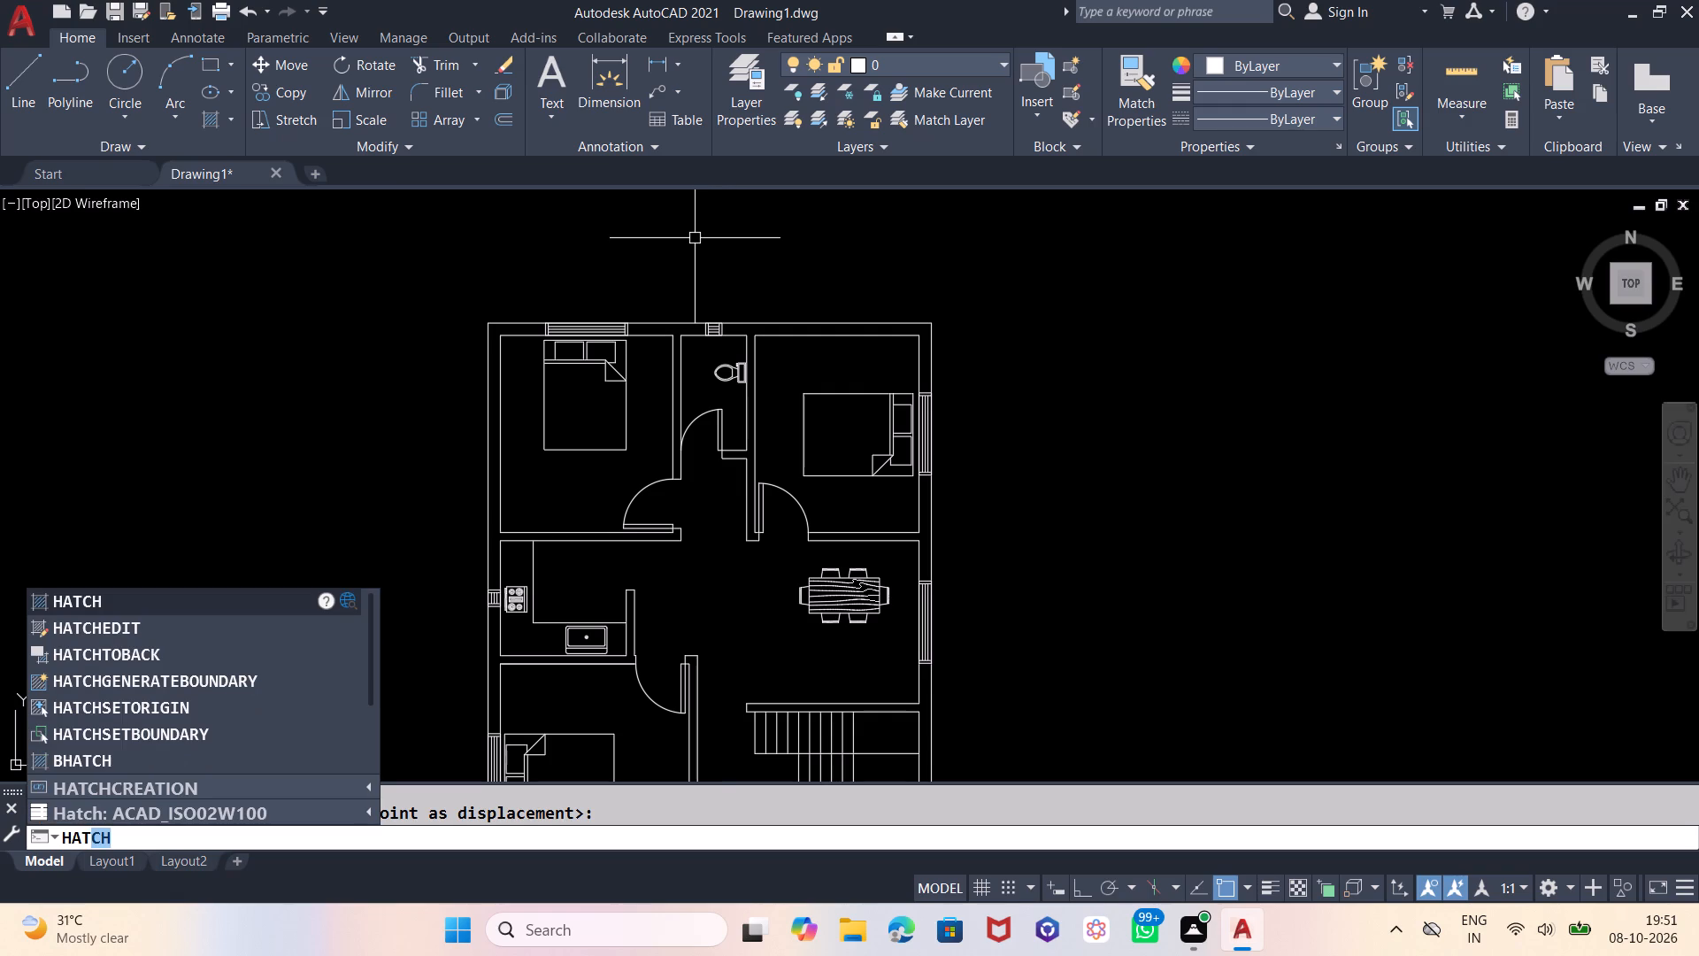
{"action": "key", "text": "Return"}
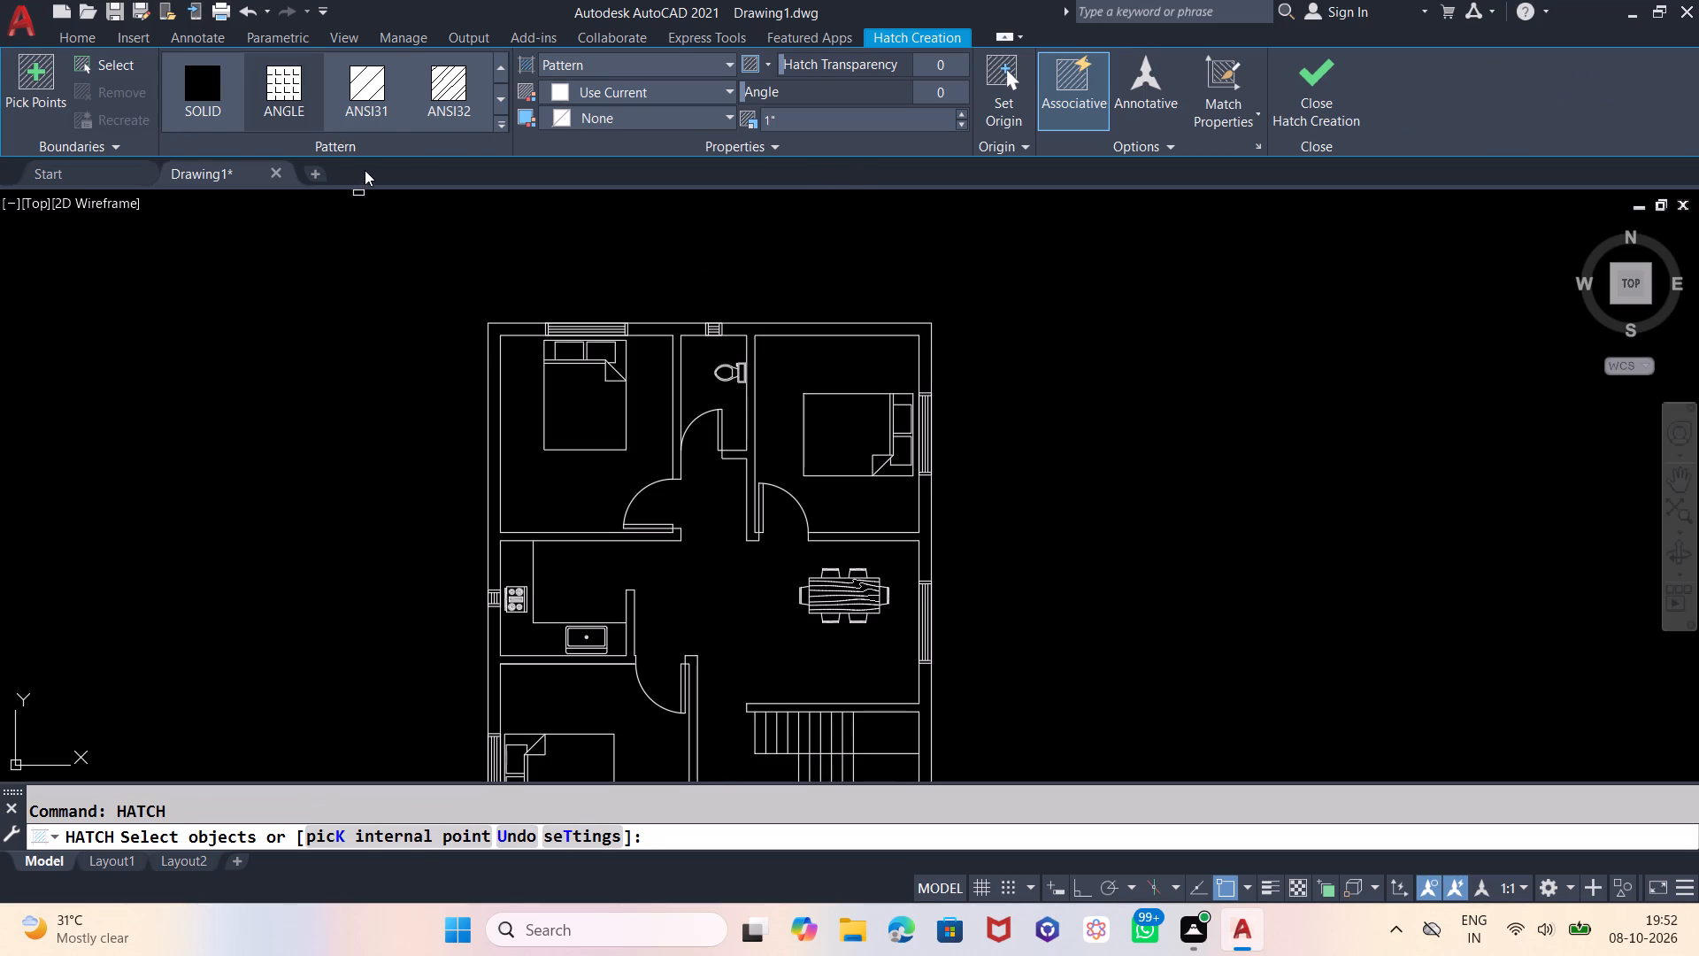
{"action": "left_click", "coordinate": [499, 115]}
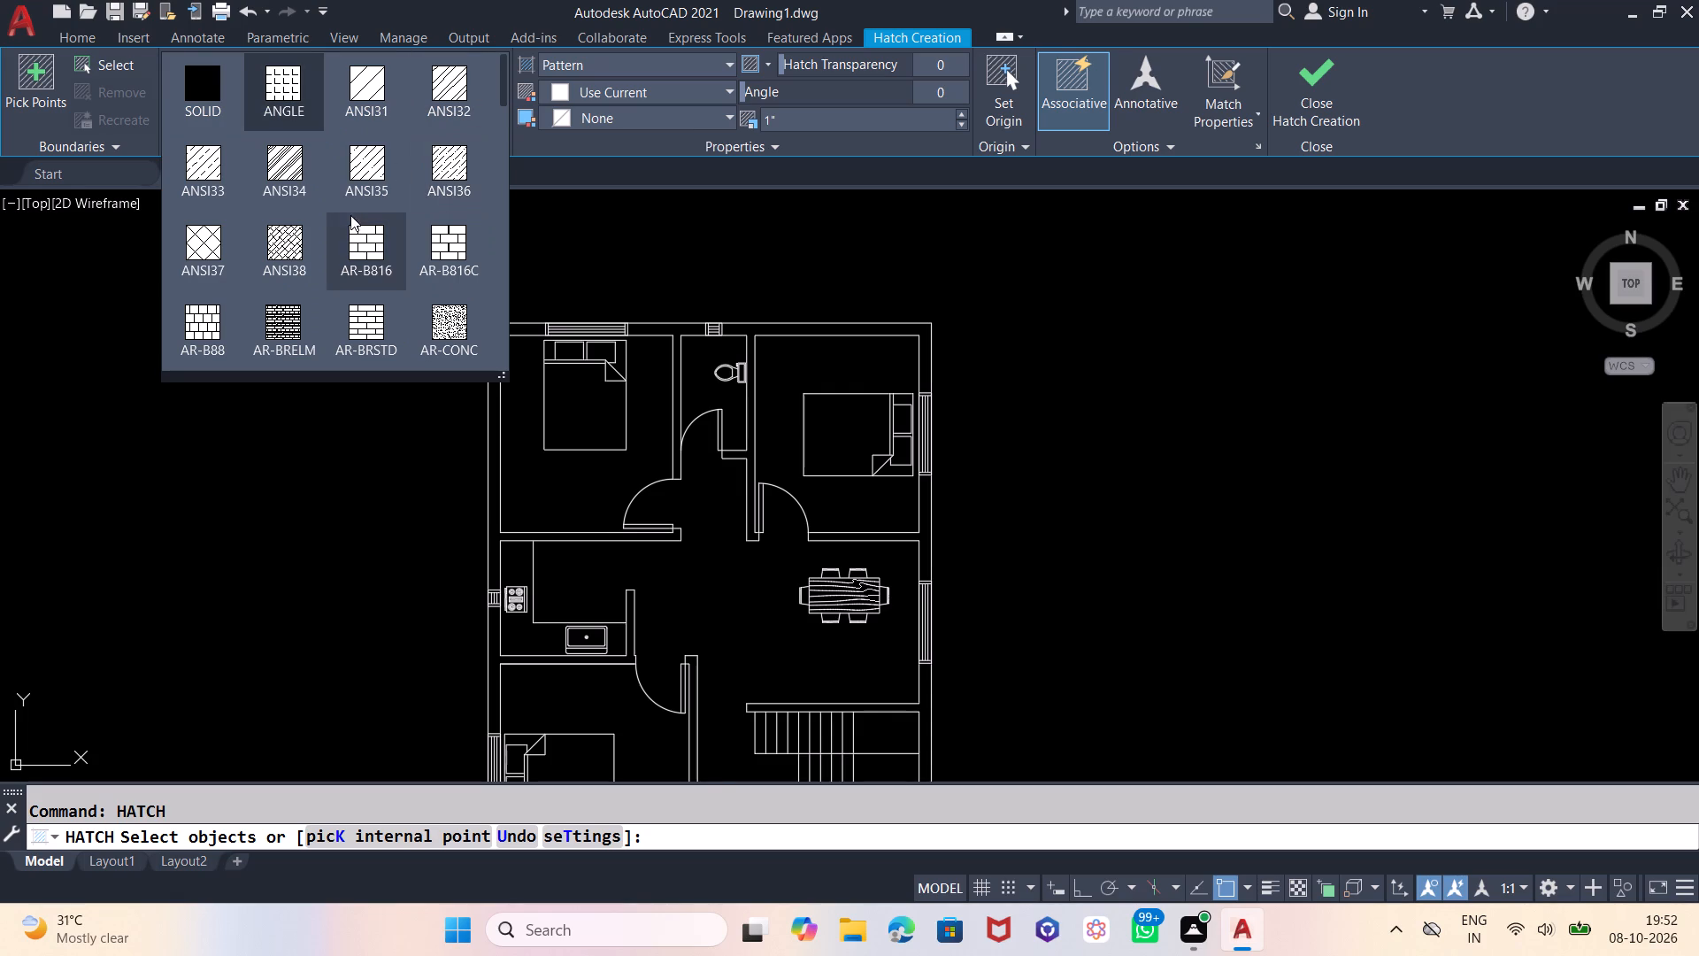
{"action": "left_click", "coordinate": [431, 158]}
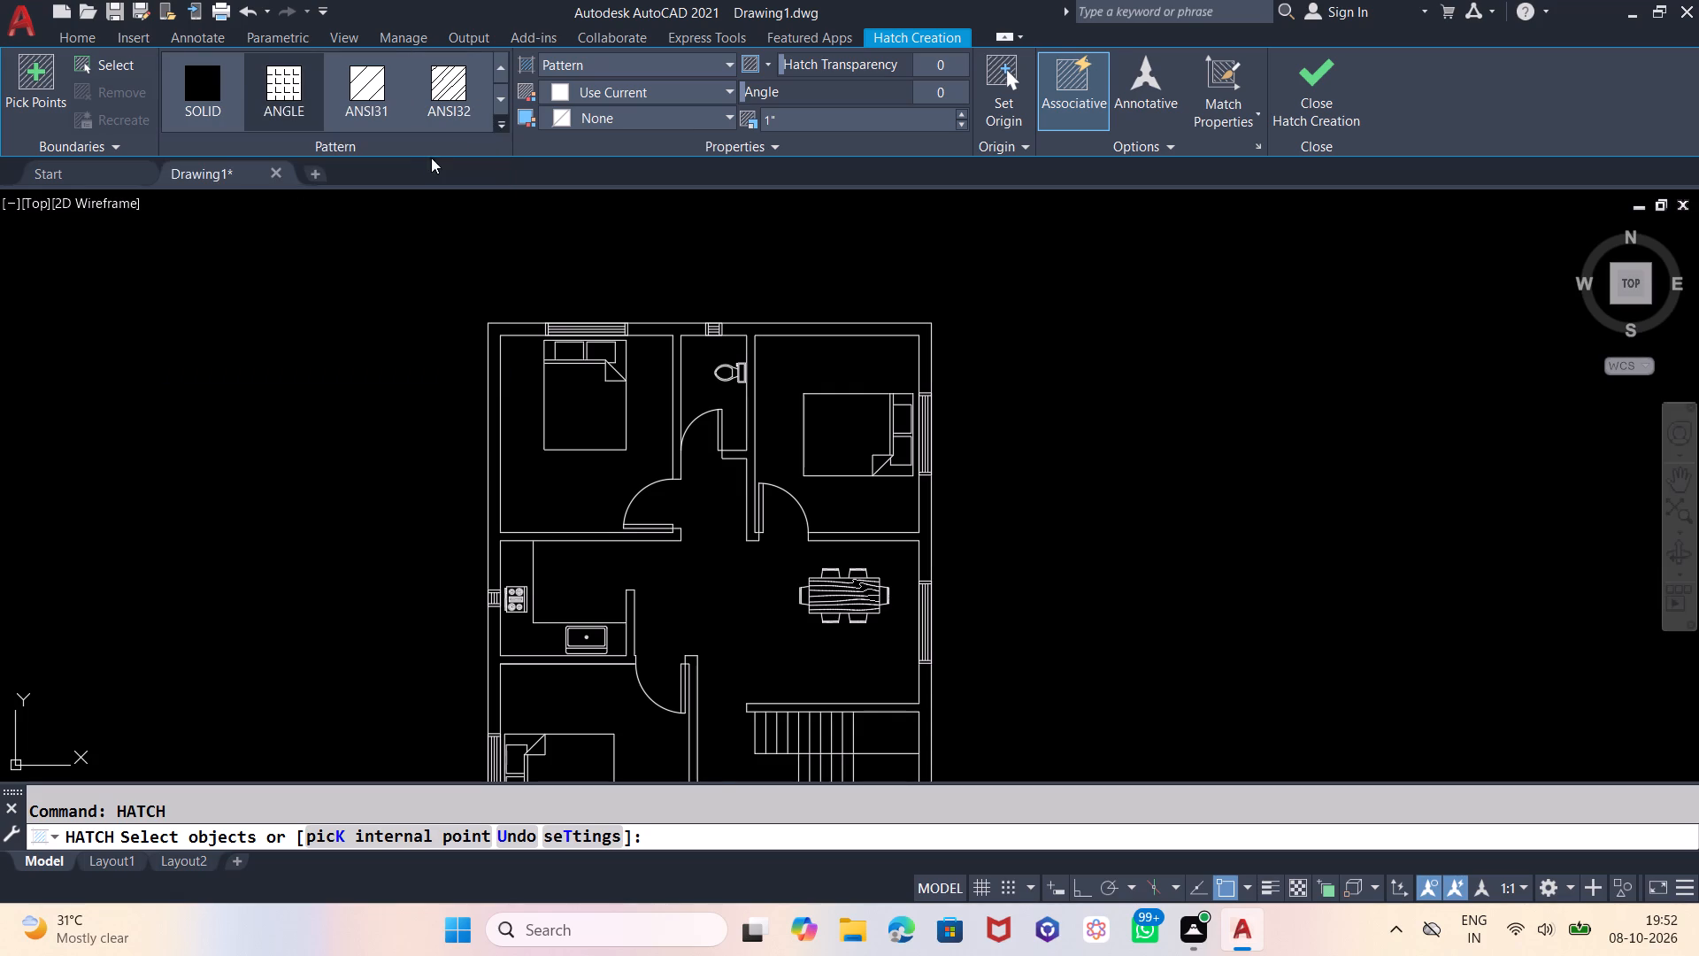
{"action": "left_click", "coordinate": [496, 332]}
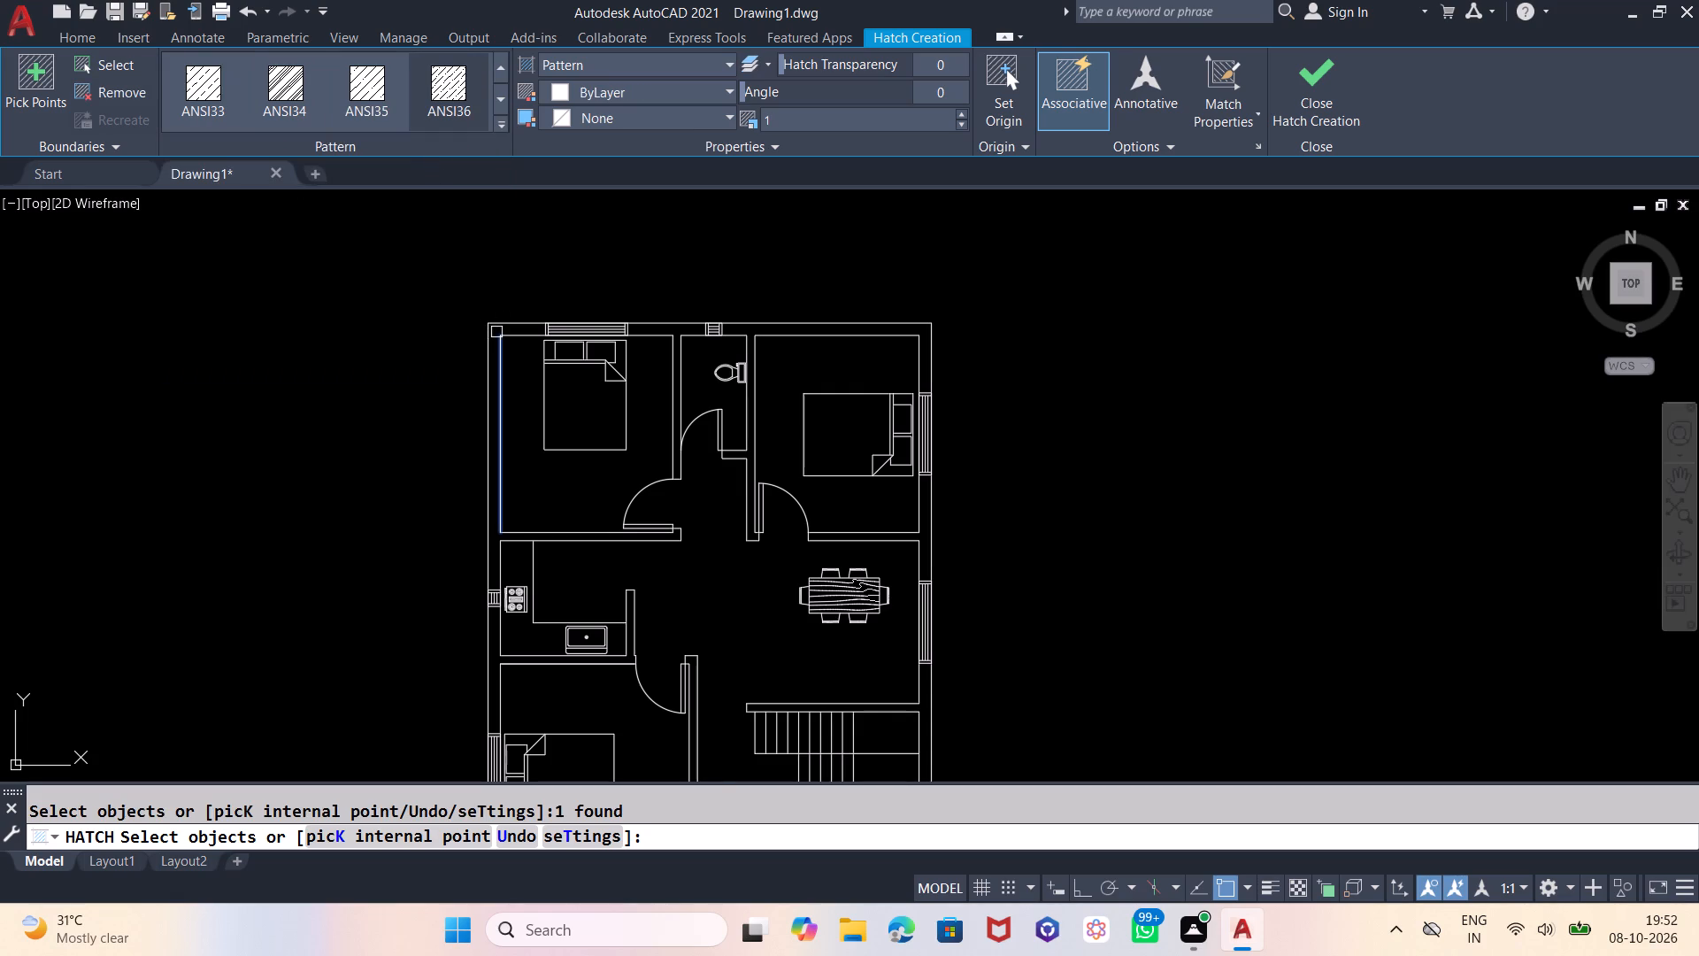
{"action": "left_click", "coordinate": [494, 328]}
{"action": "left_click", "coordinate": [494, 328]}
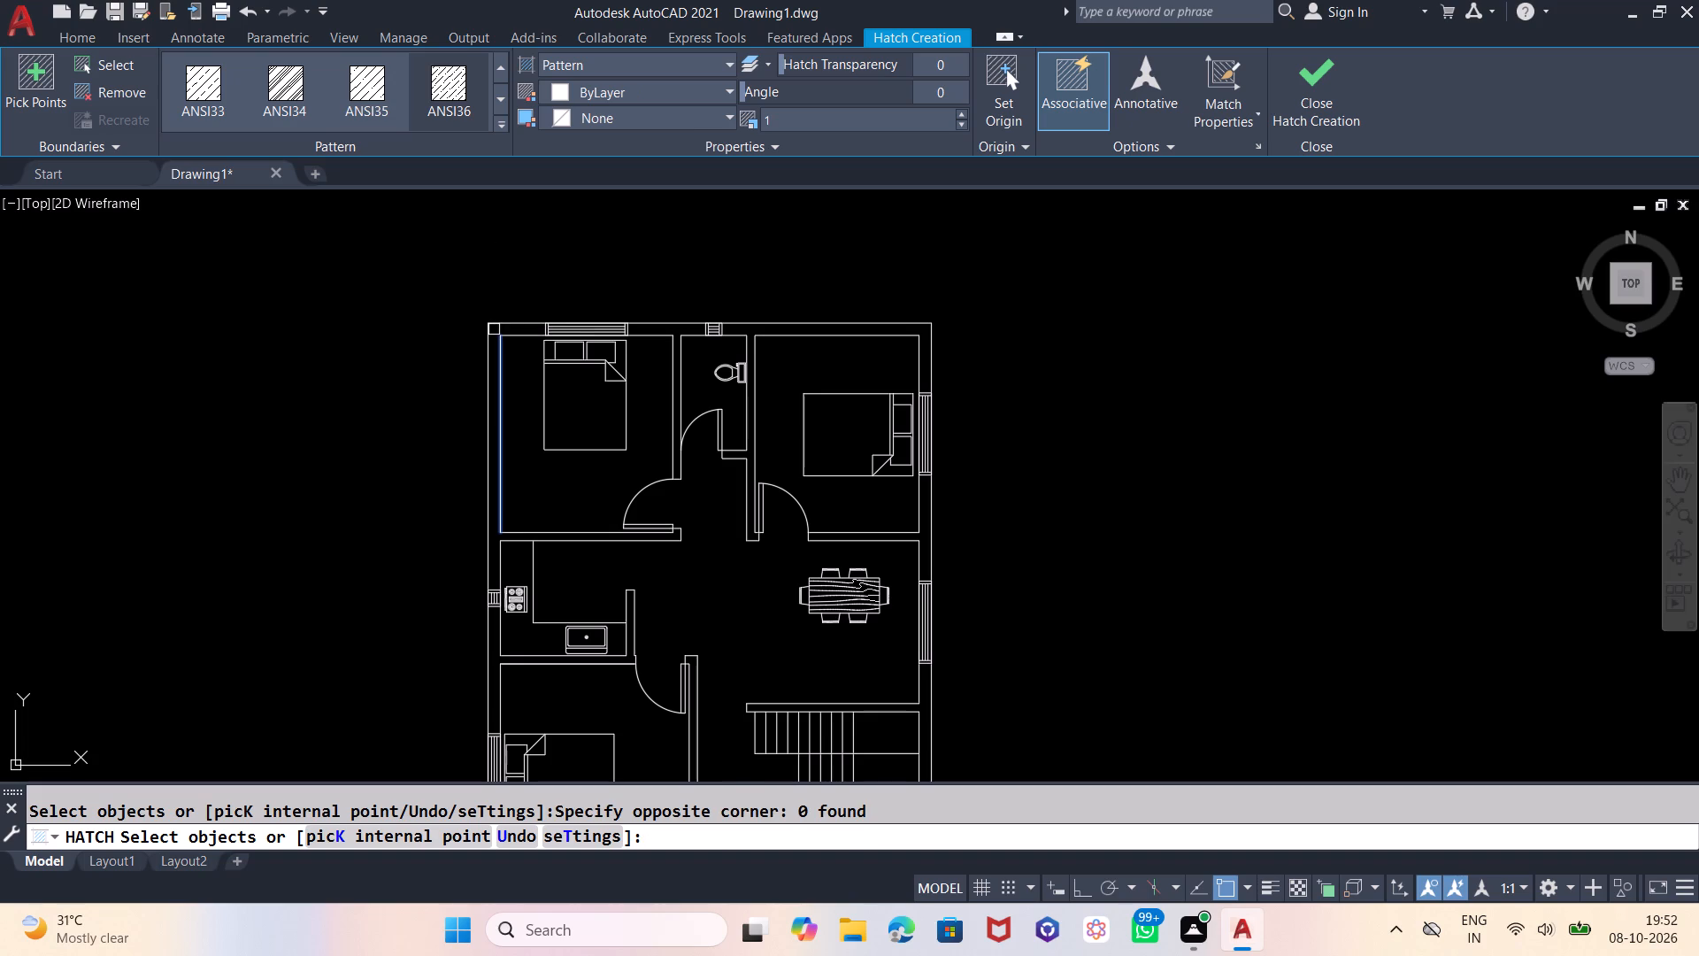
{"action": "left_click", "coordinate": [494, 330]}
{"action": "left_click", "coordinate": [494, 330]}
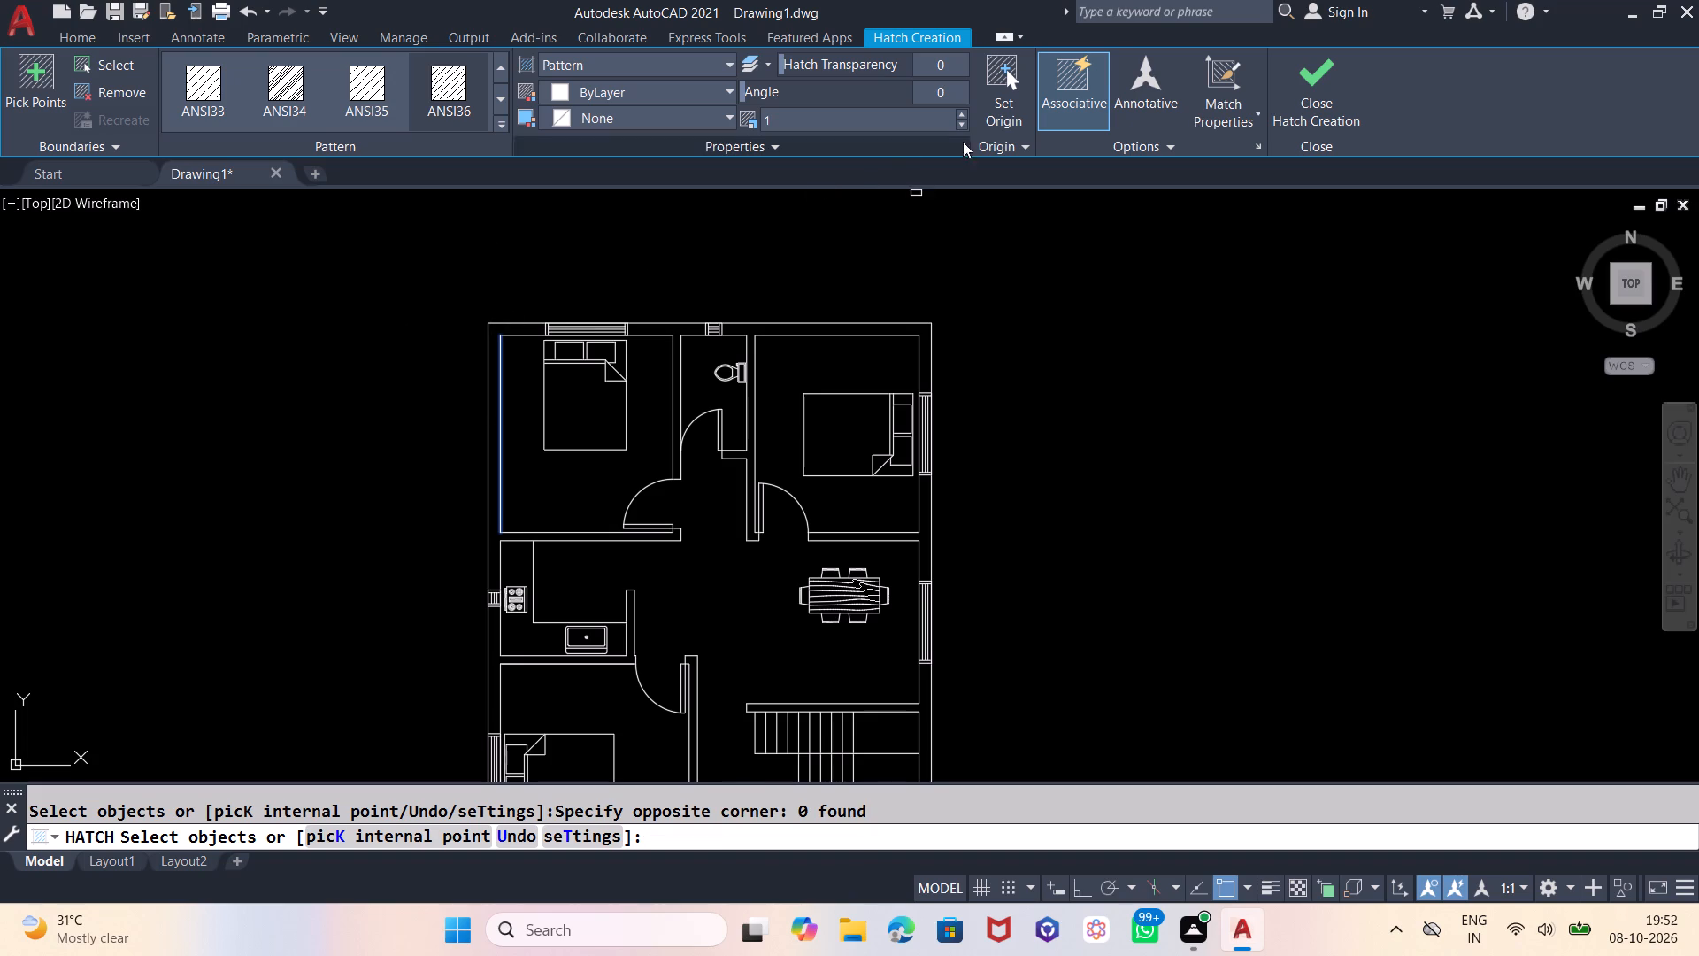
Set the hatch origin at the outer wall's northeast corner and hatch the connected wall sections along the east, north and northwest.
{"action": "left_click", "coordinate": [1007, 79]}
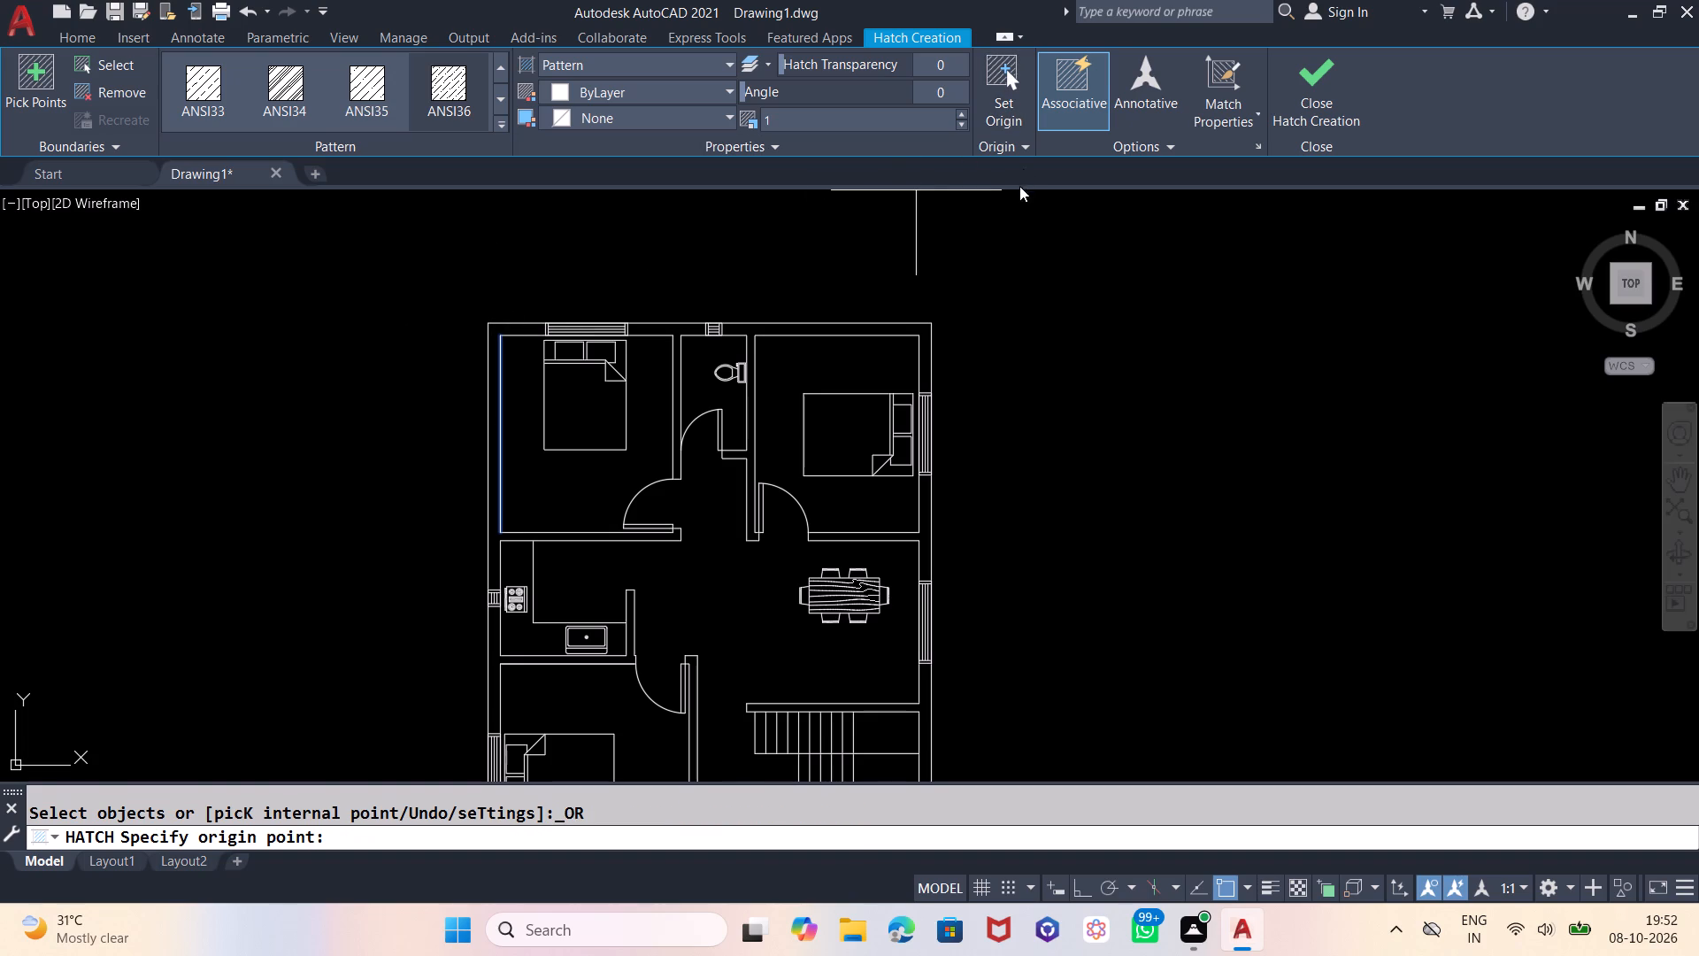
{"action": "left_click", "coordinate": [922, 329]}
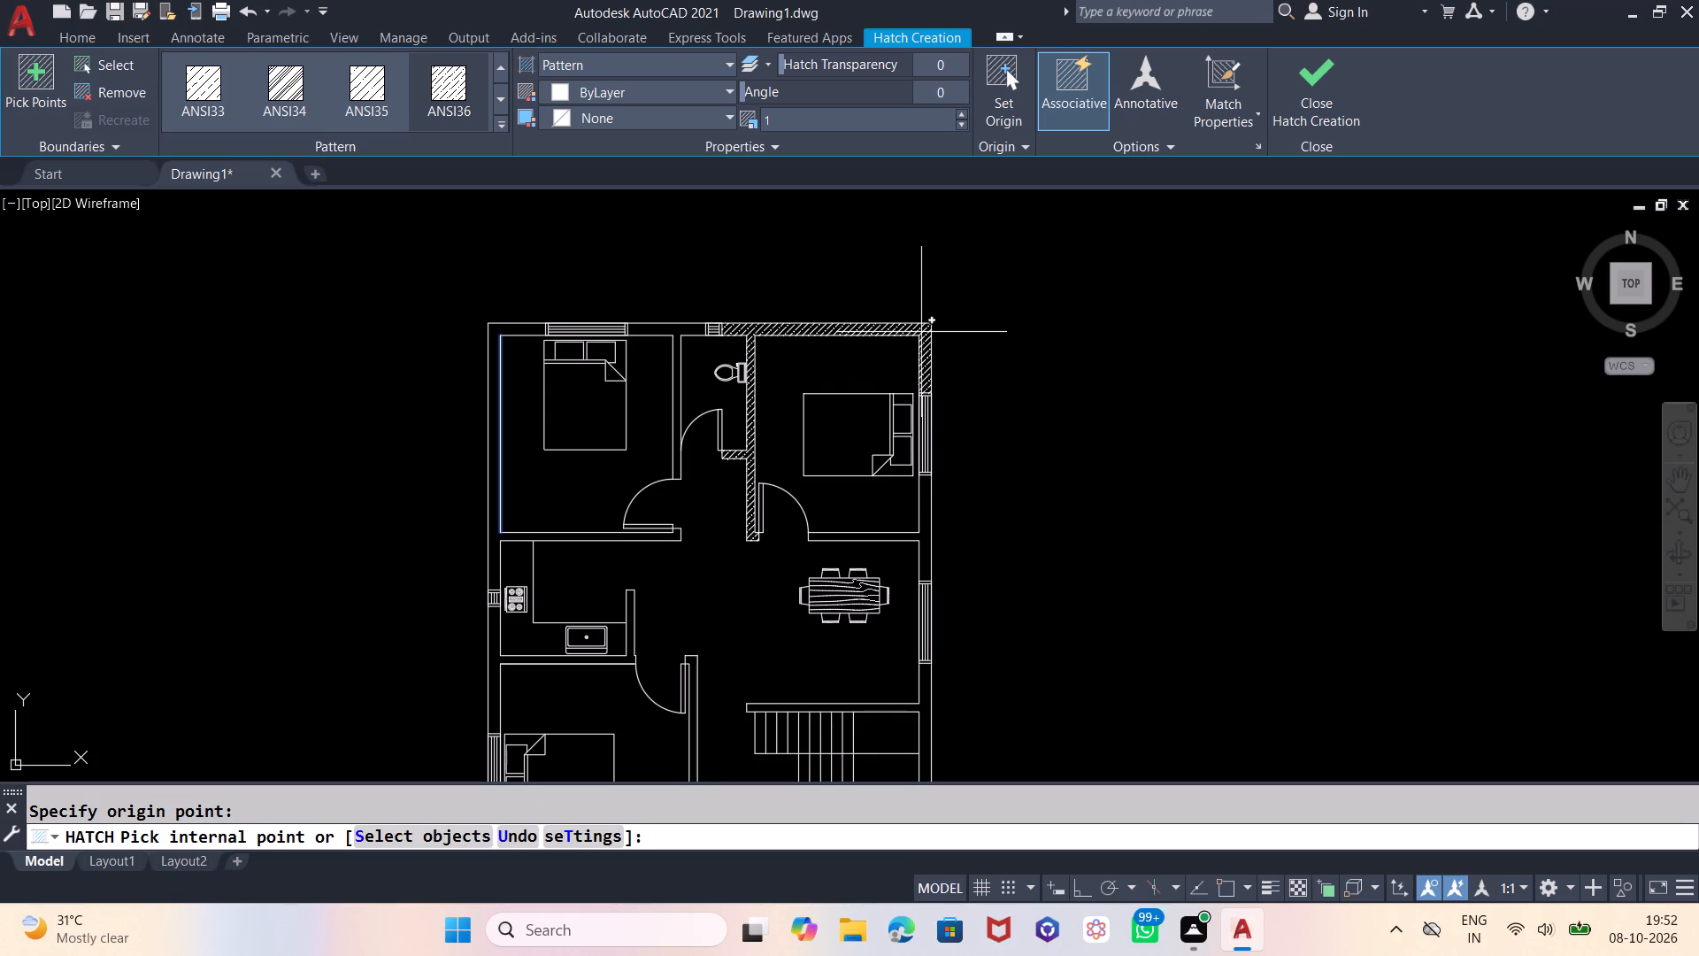
{"action": "left_click", "coordinate": [920, 332]}
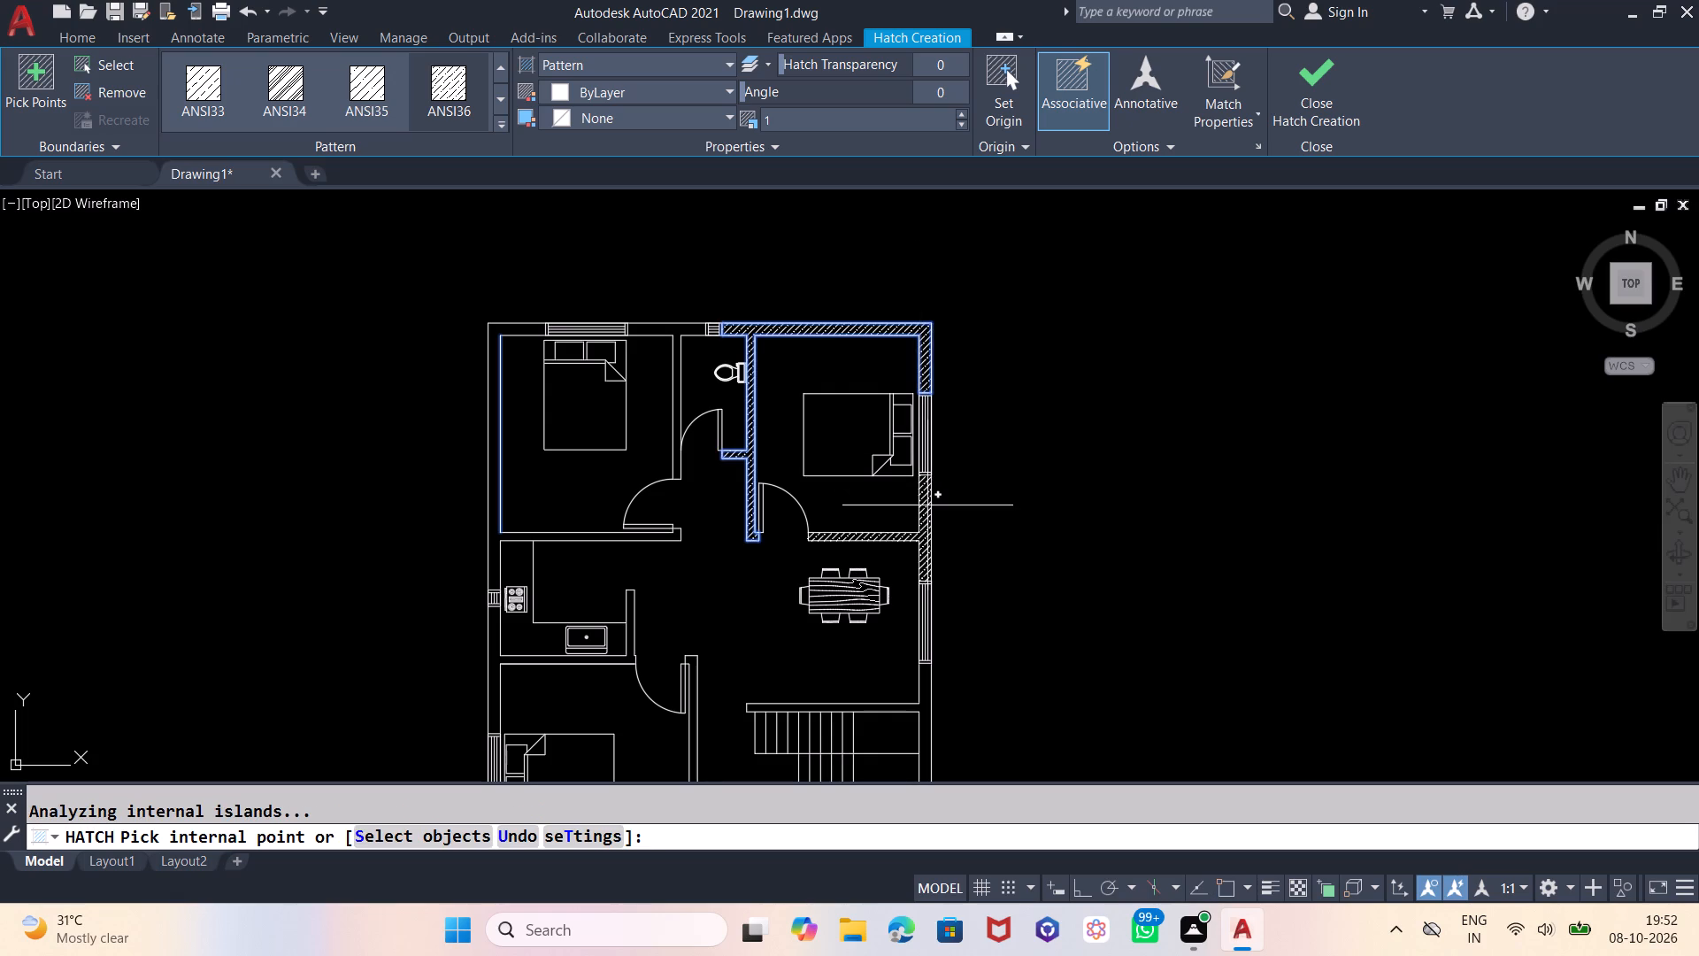
{"action": "left_click", "coordinate": [927, 505]}
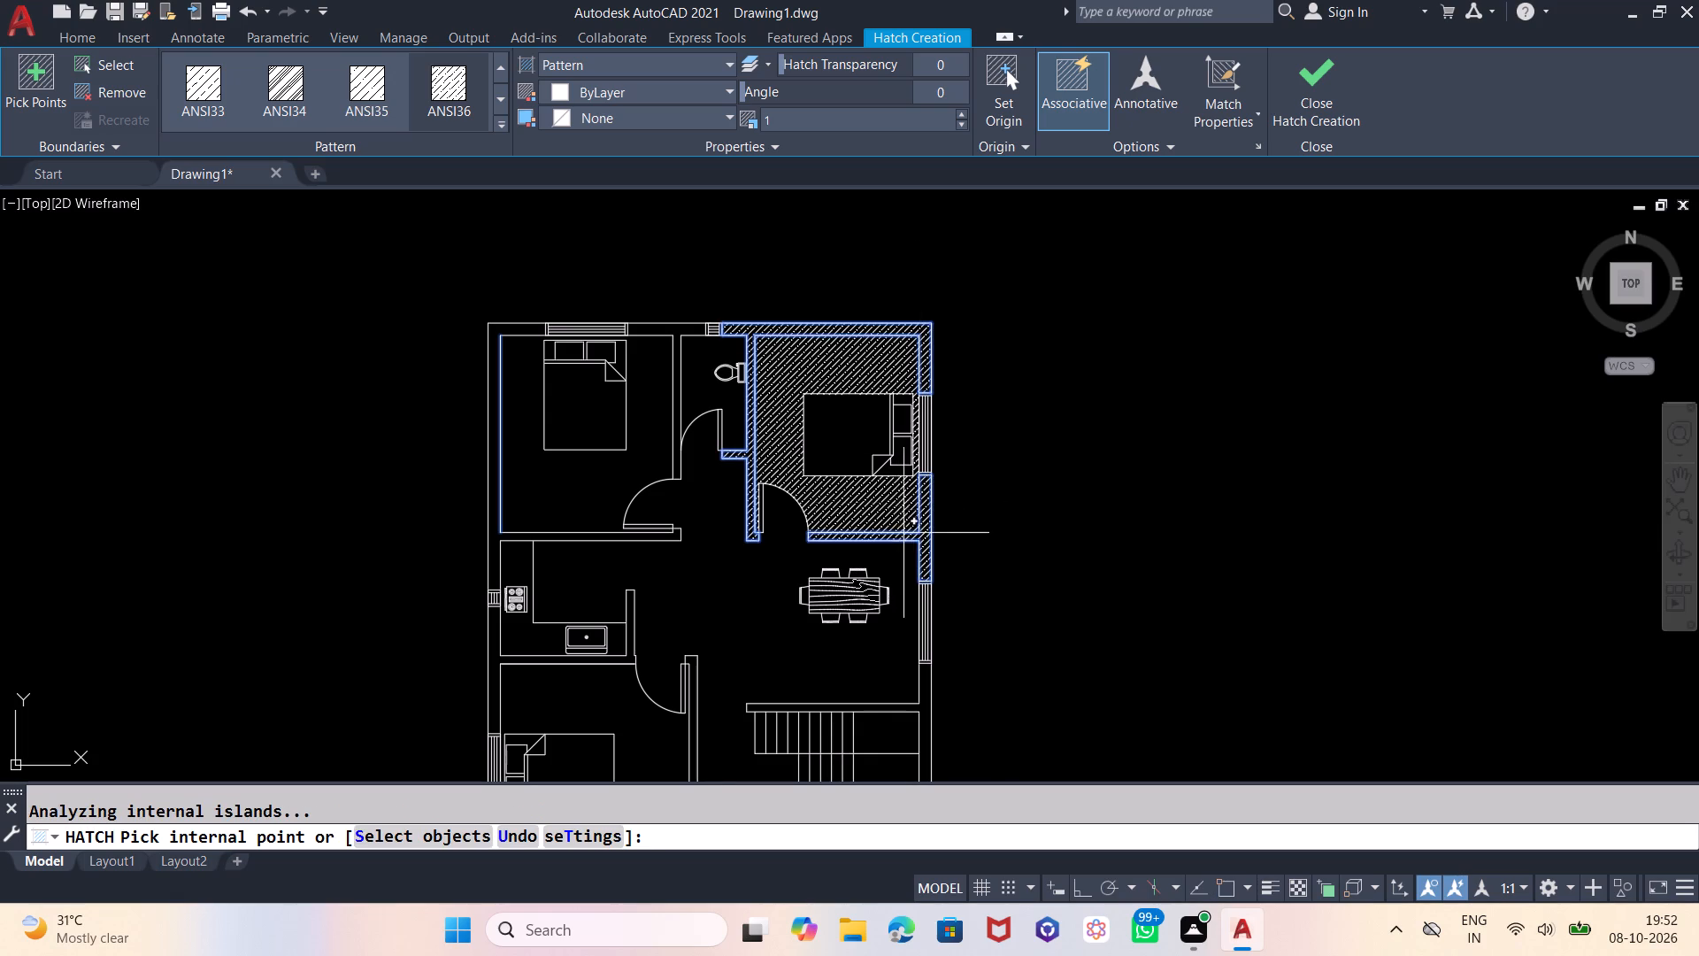
{"action": "left_click", "coordinate": [926, 704]}
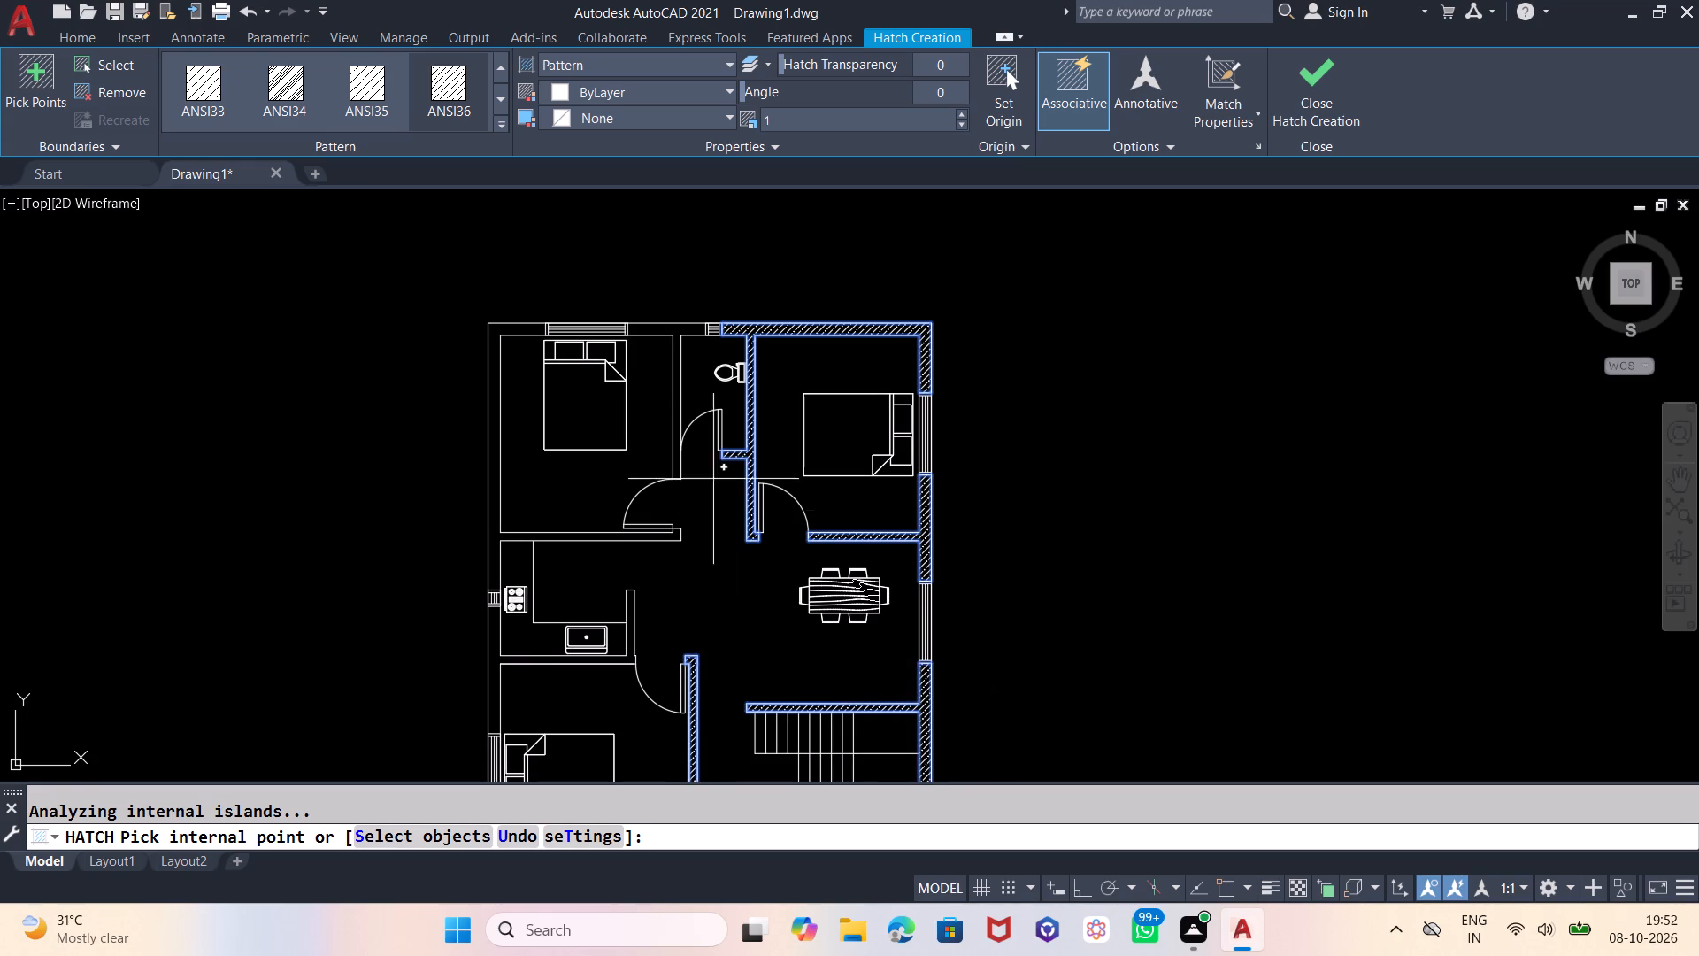
{"action": "left_click", "coordinate": [647, 333]}
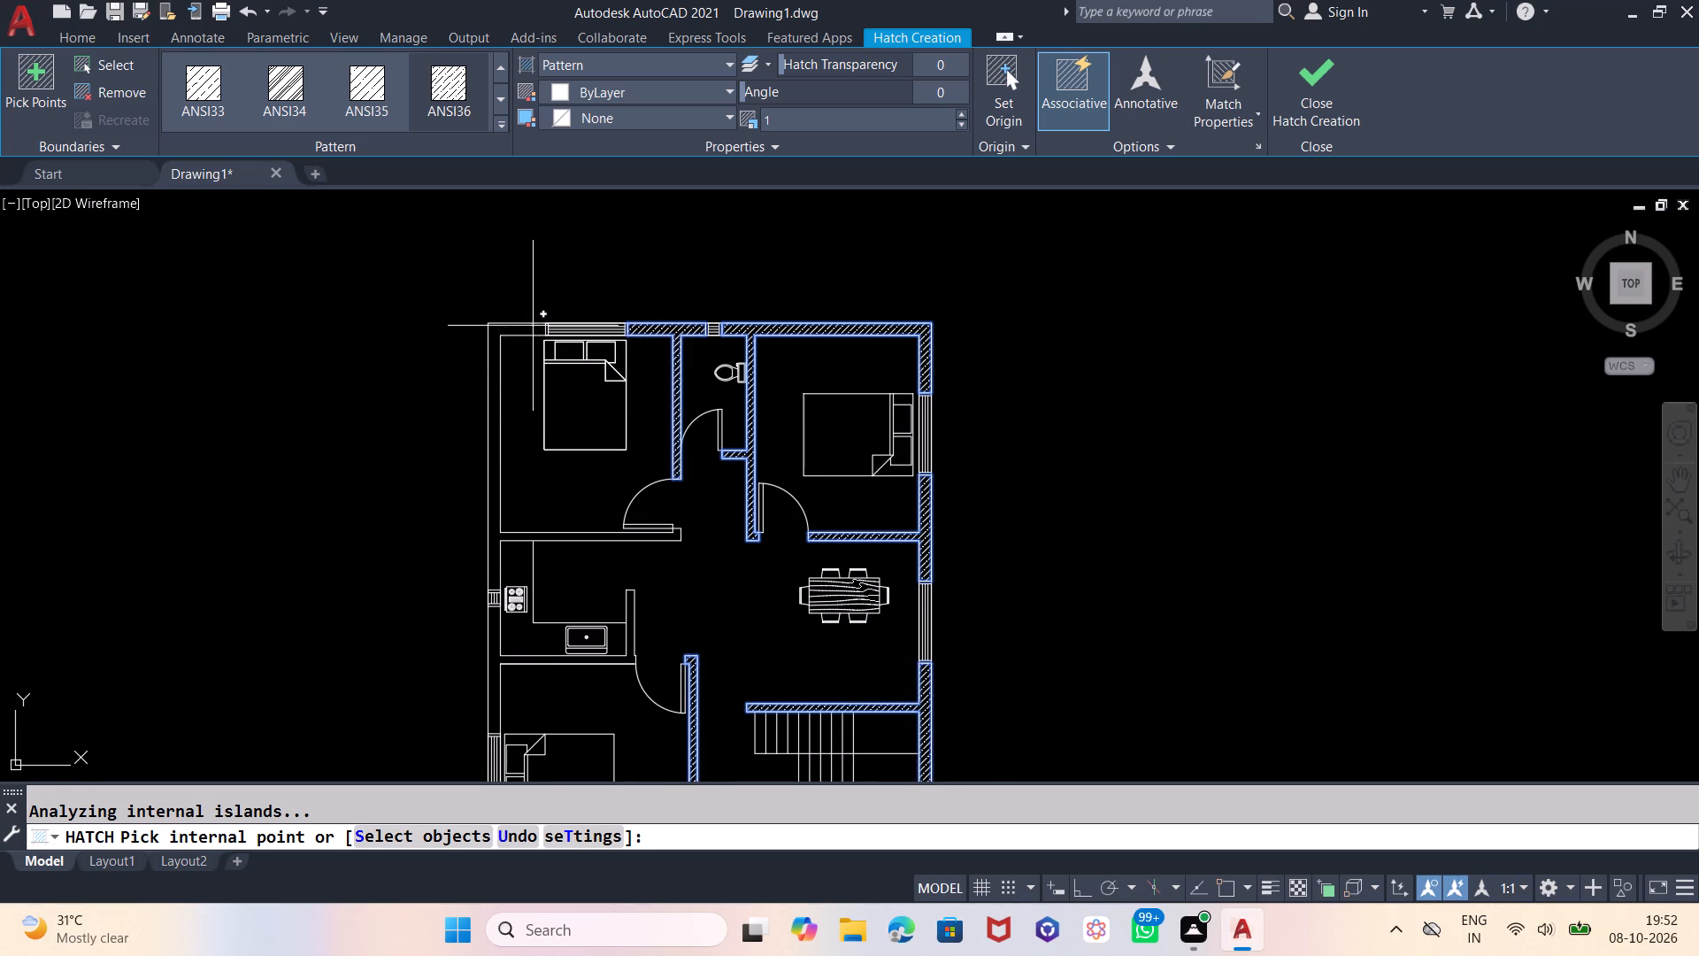
{"action": "left_click", "coordinate": [532, 326]}
Add the remaining kitchen wall section between the two west windows to the hatch and finish it.
{"action": "scroll", "coordinate": [533, 282], "scroll_direction": "down", "scroll_amount": 1}
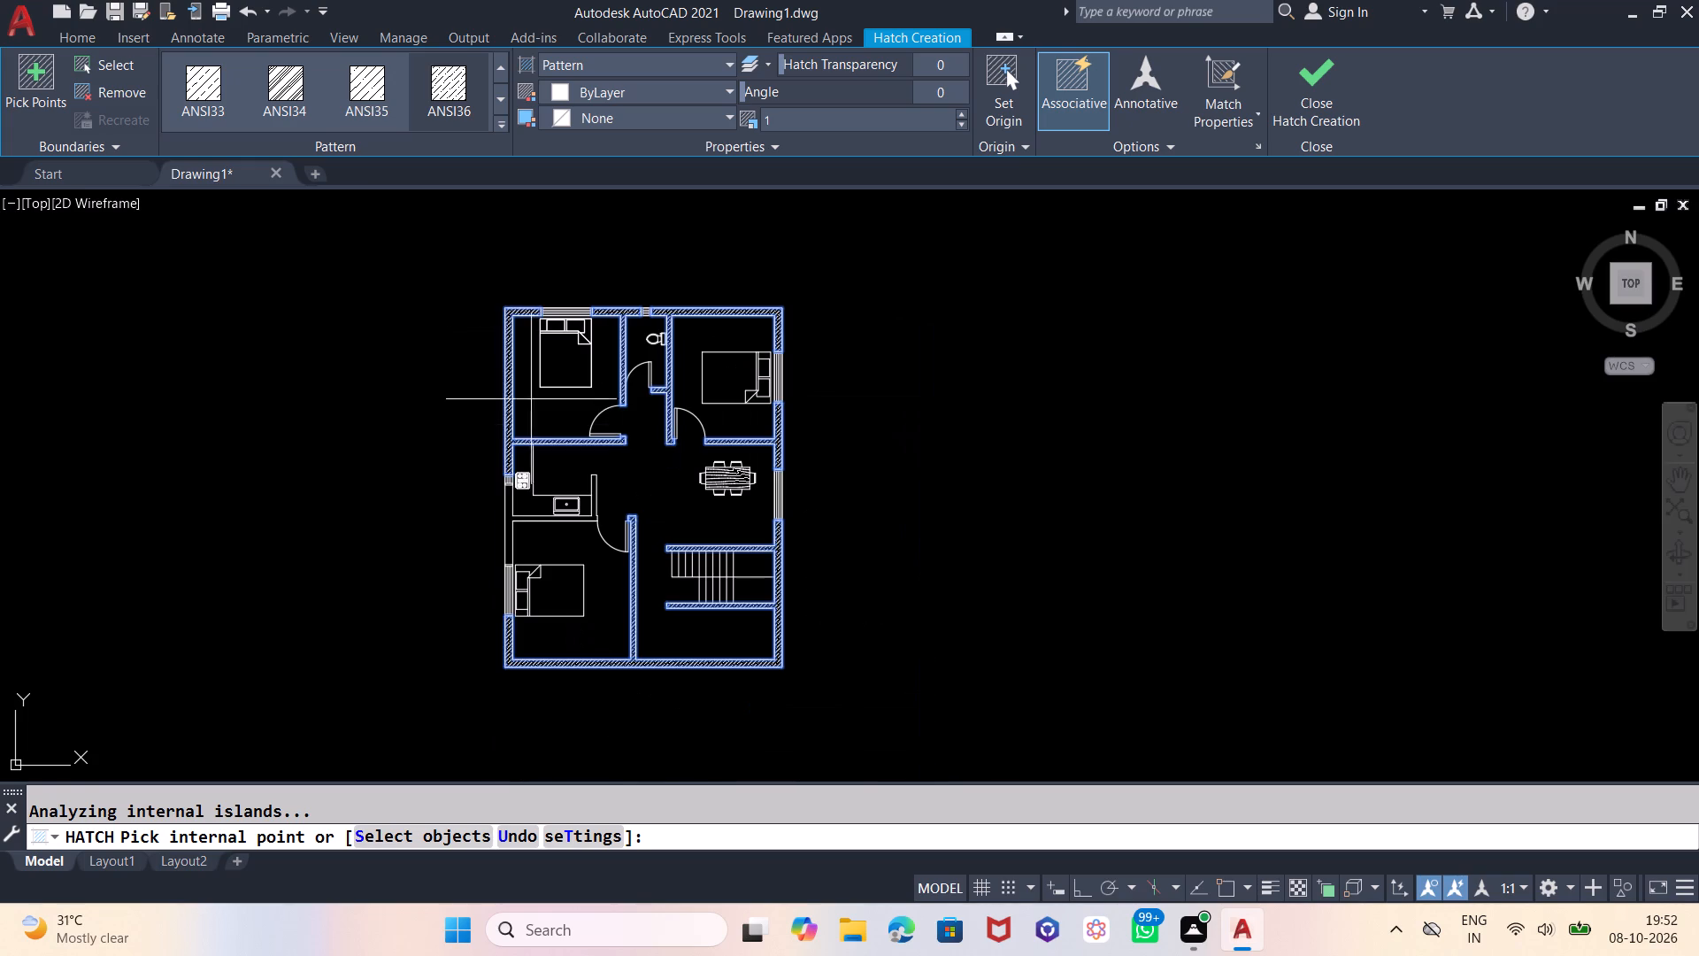
{"action": "left_click", "coordinate": [505, 505]}
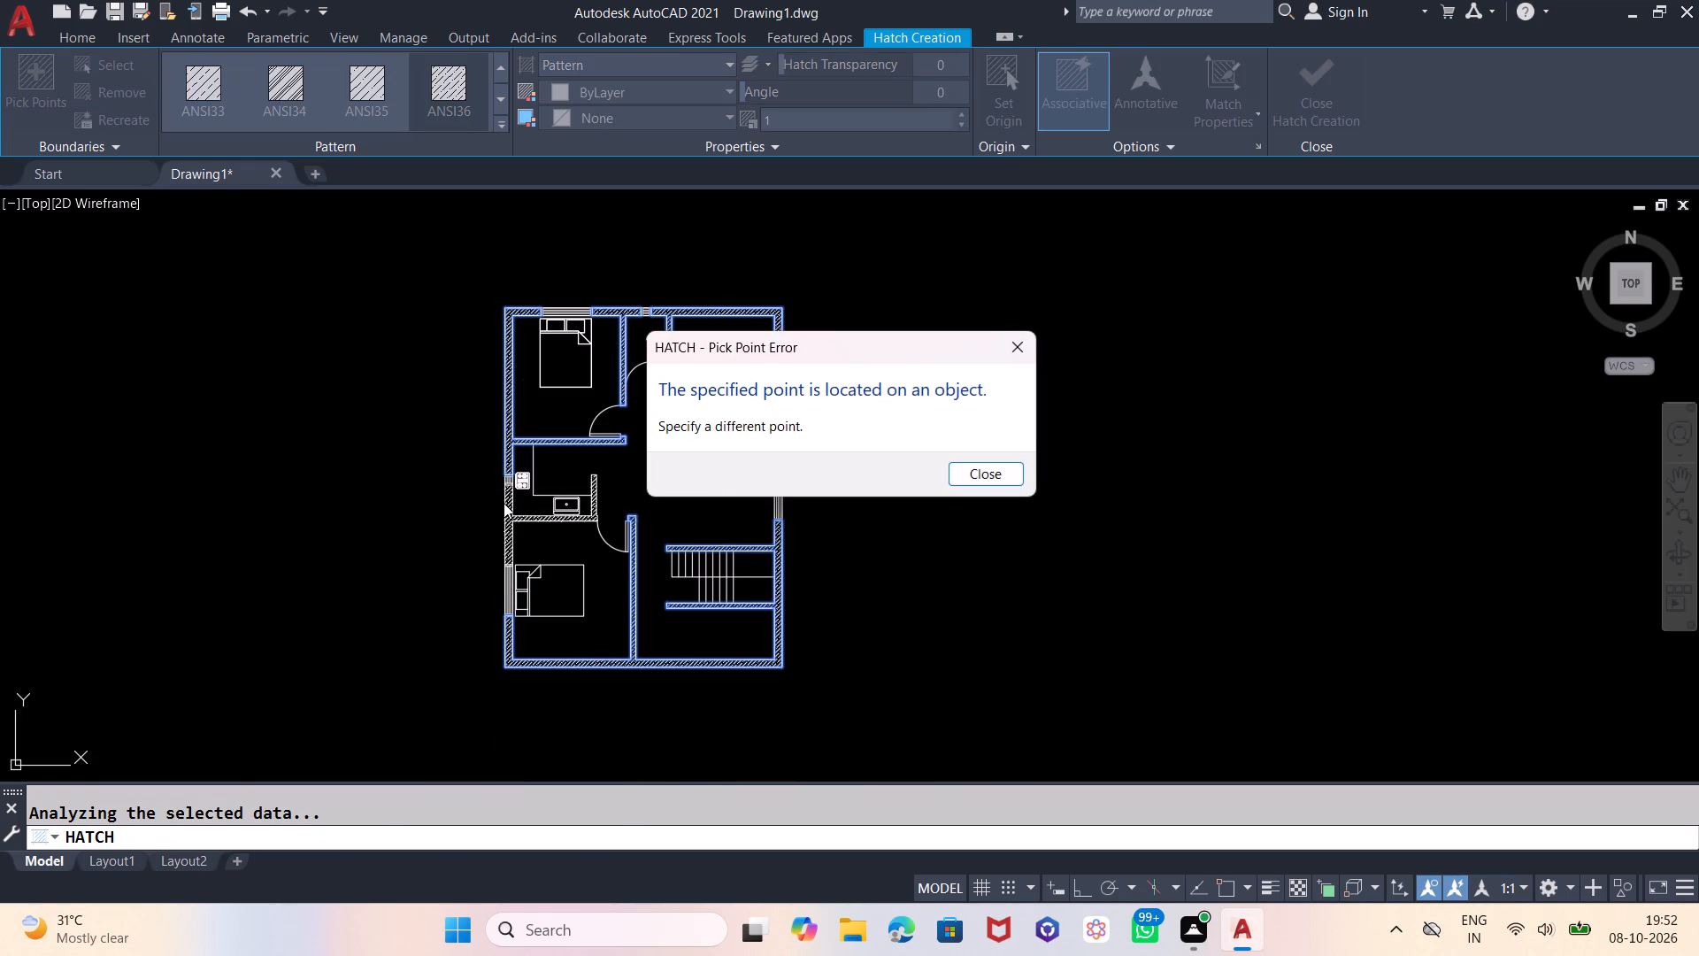
{"action": "left_click", "coordinate": [983, 478]}
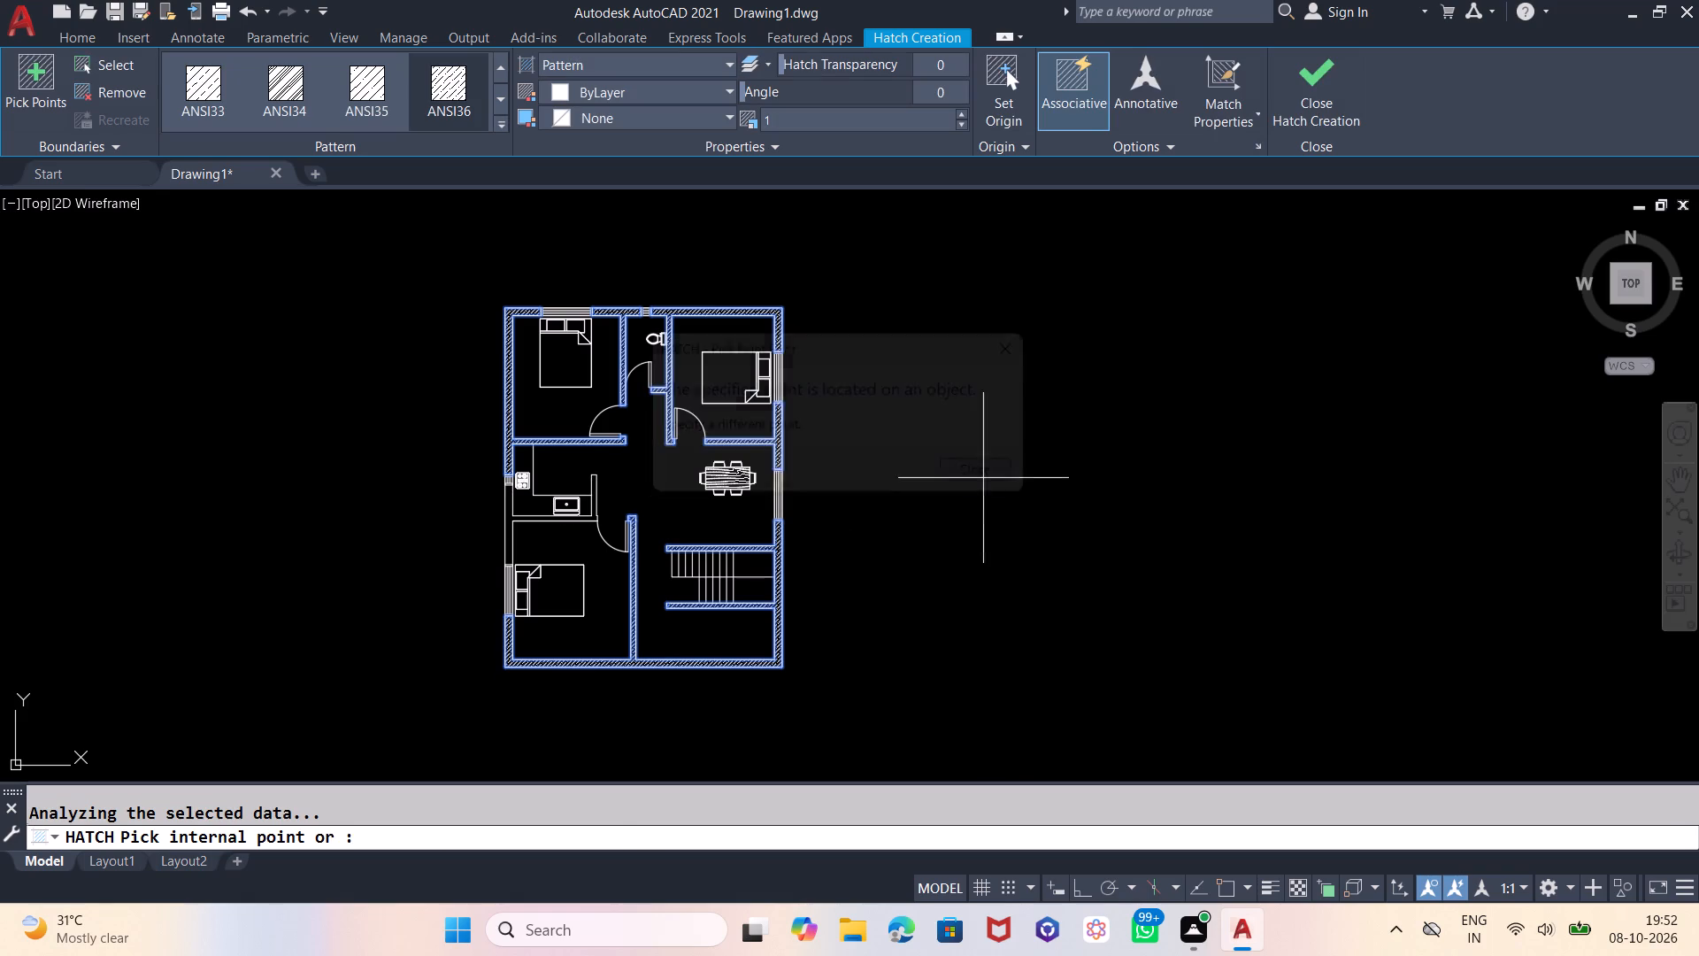
{"action": "left_click", "coordinate": [510, 513]}
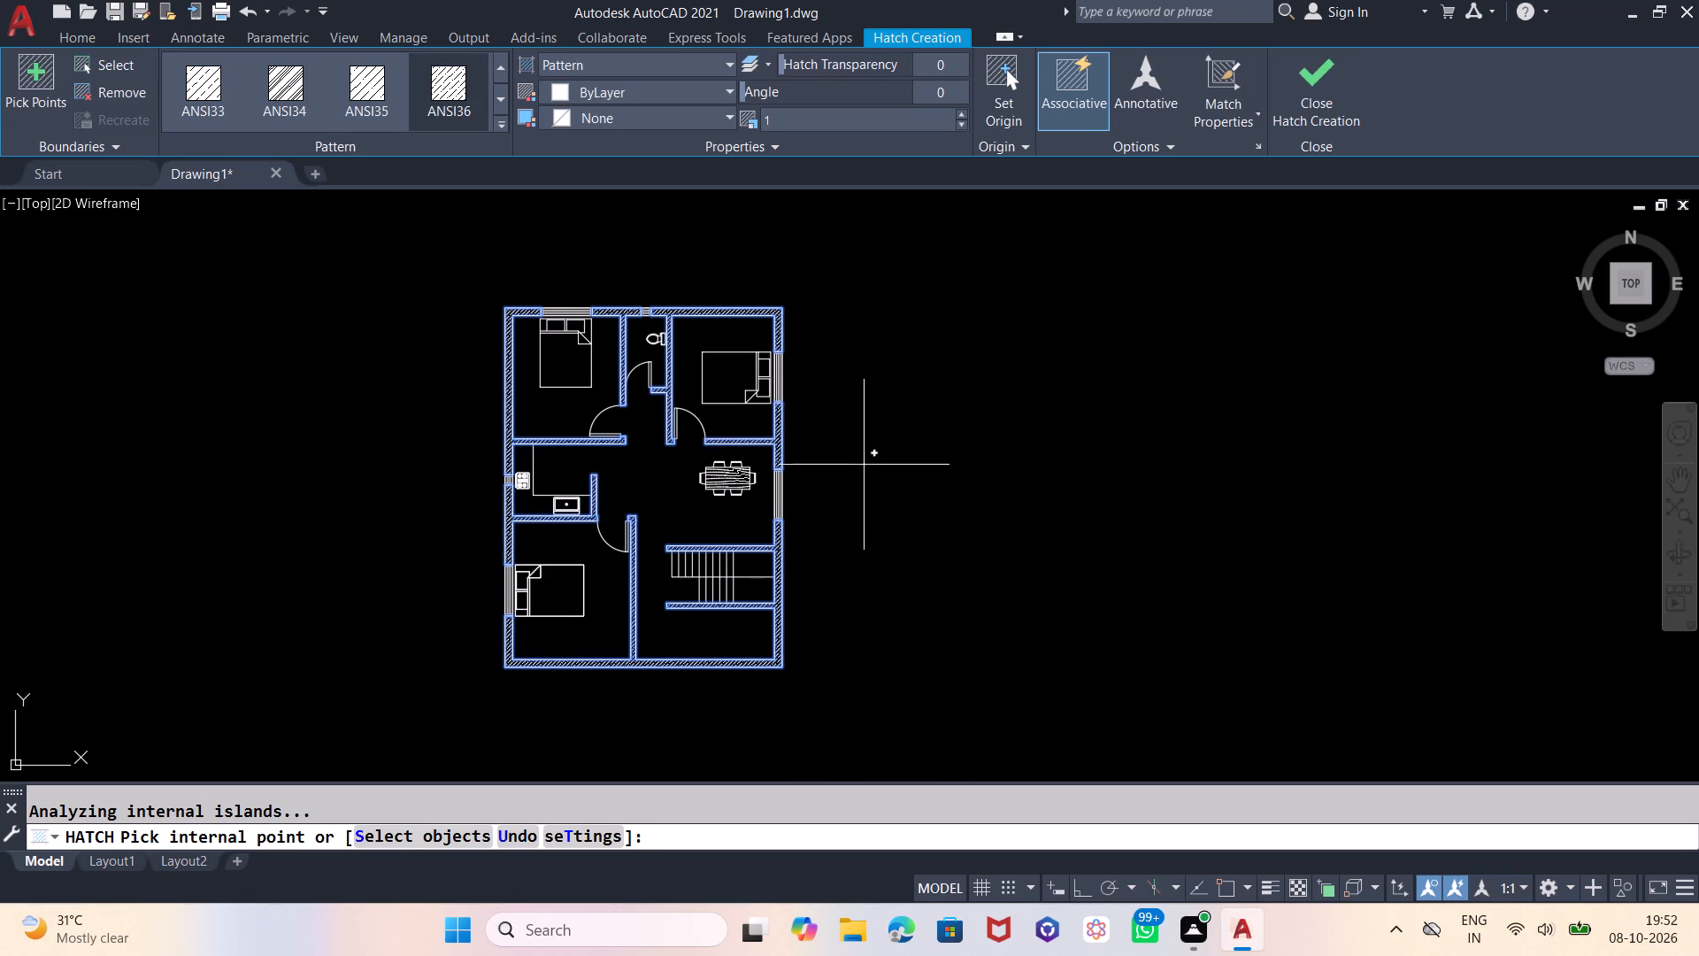
{"action": "scroll", "coordinate": [848, 403], "scroll_direction": "up", "scroll_amount": 1}
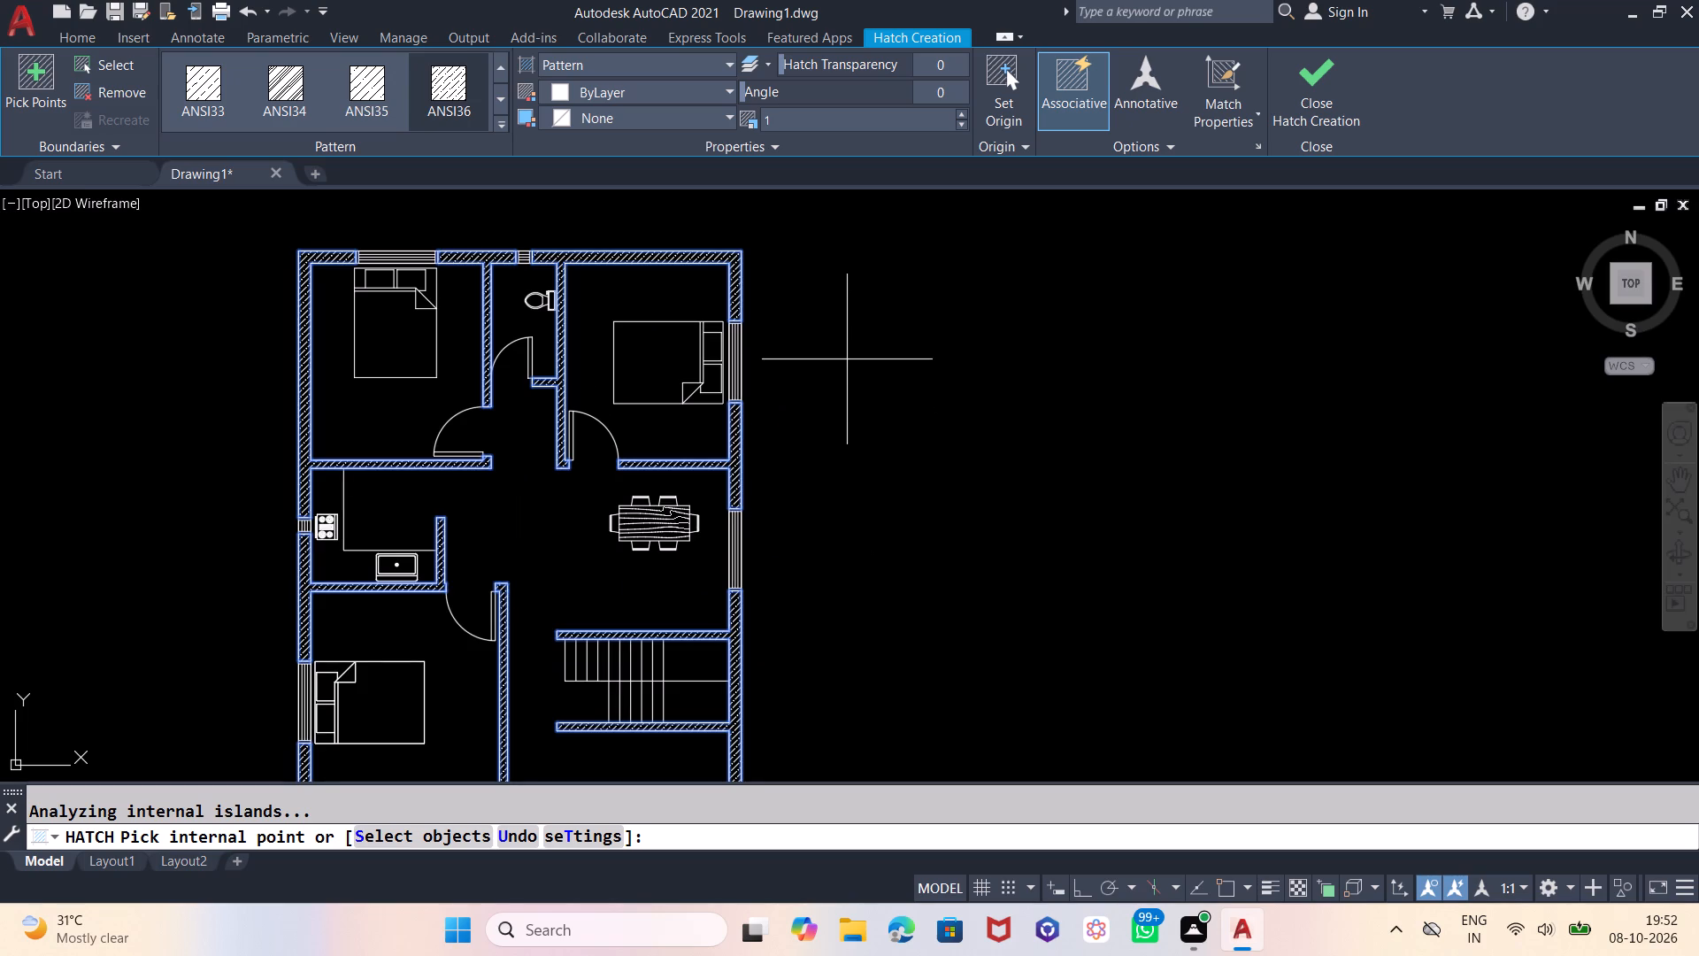
{"action": "scroll", "coordinate": [849, 351], "scroll_direction": "down", "scroll_amount": 1}
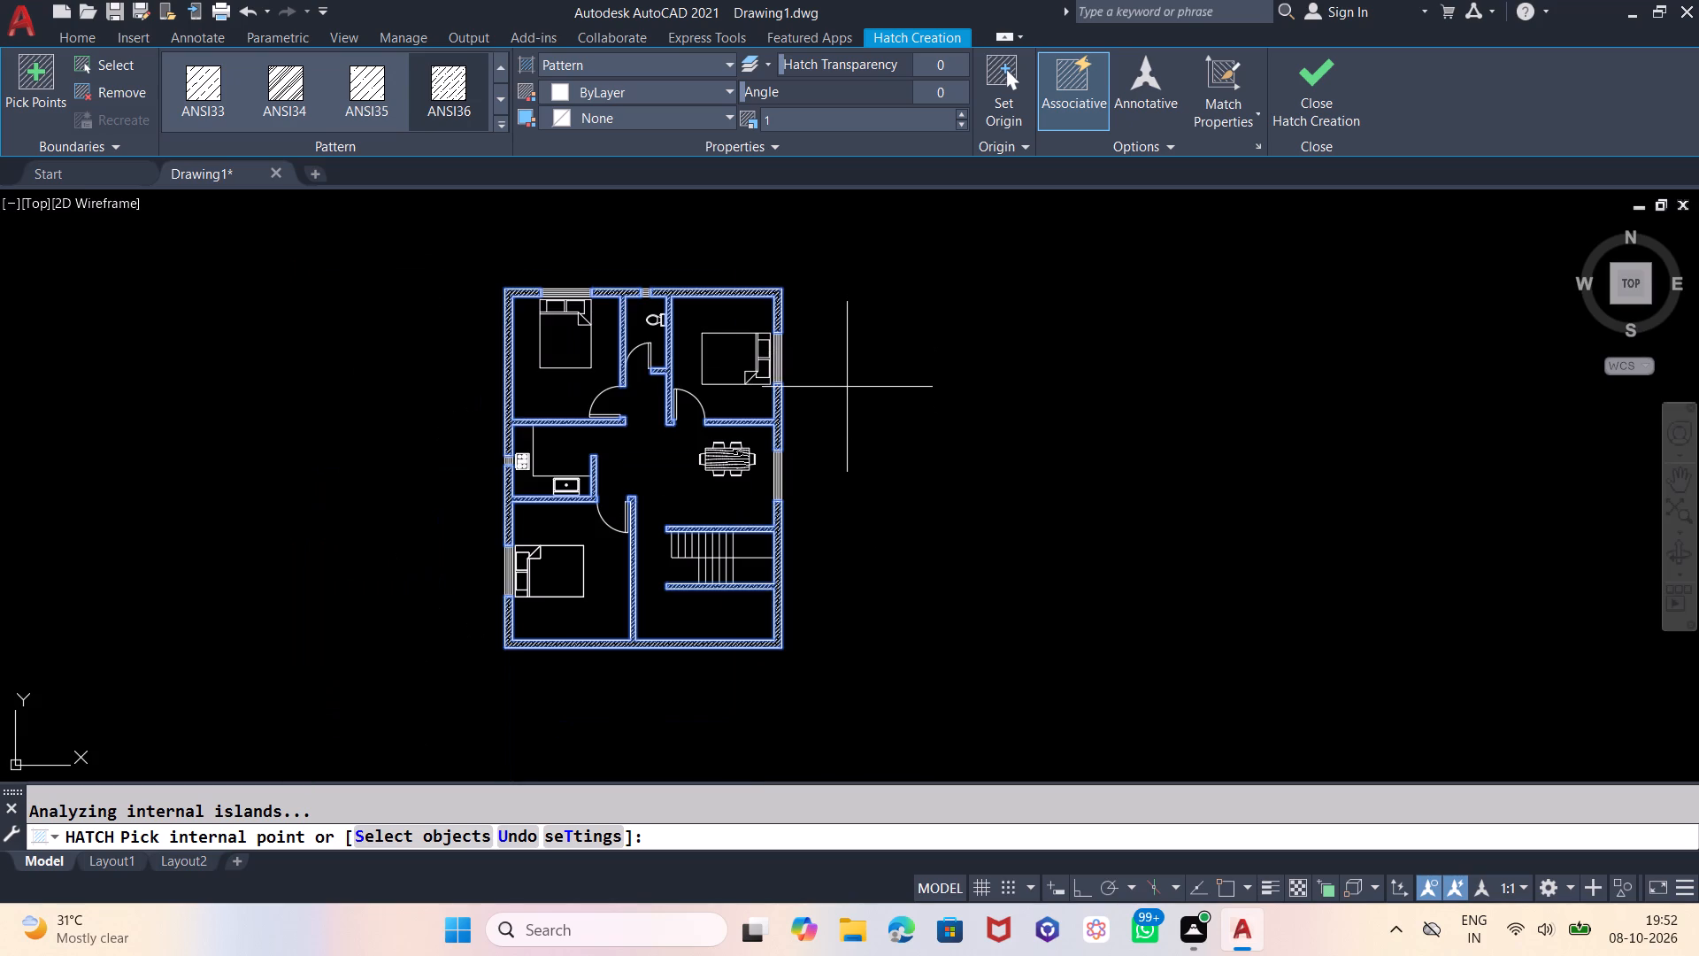
{"action": "key", "text": "Return"}
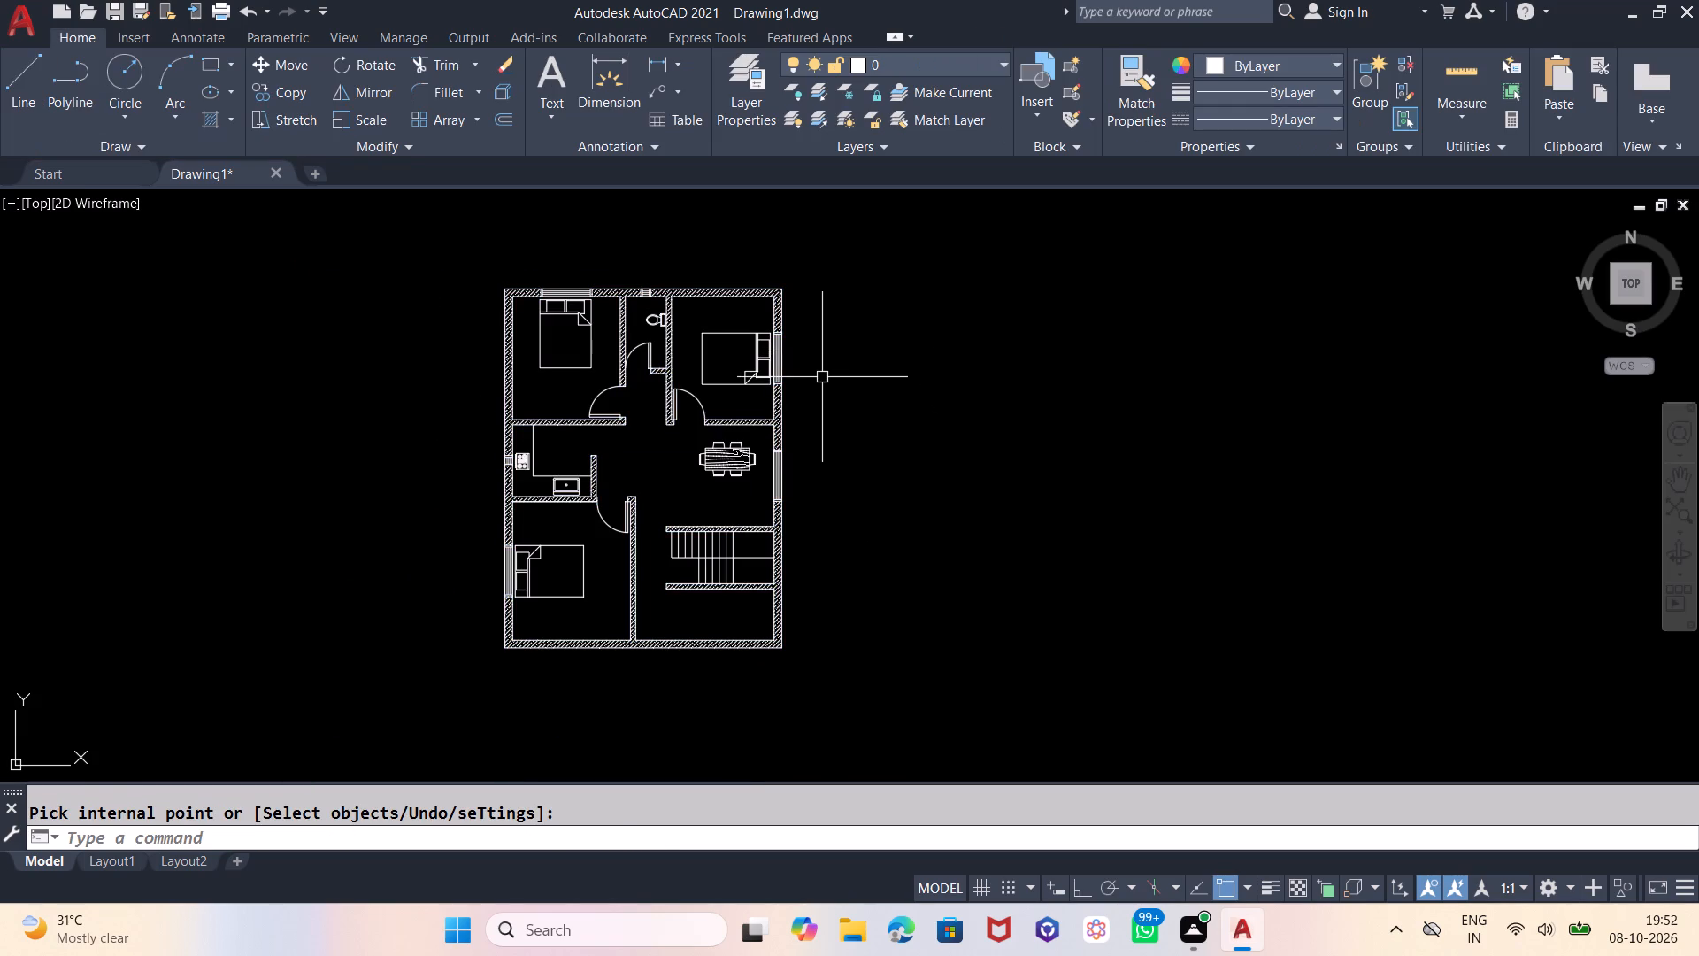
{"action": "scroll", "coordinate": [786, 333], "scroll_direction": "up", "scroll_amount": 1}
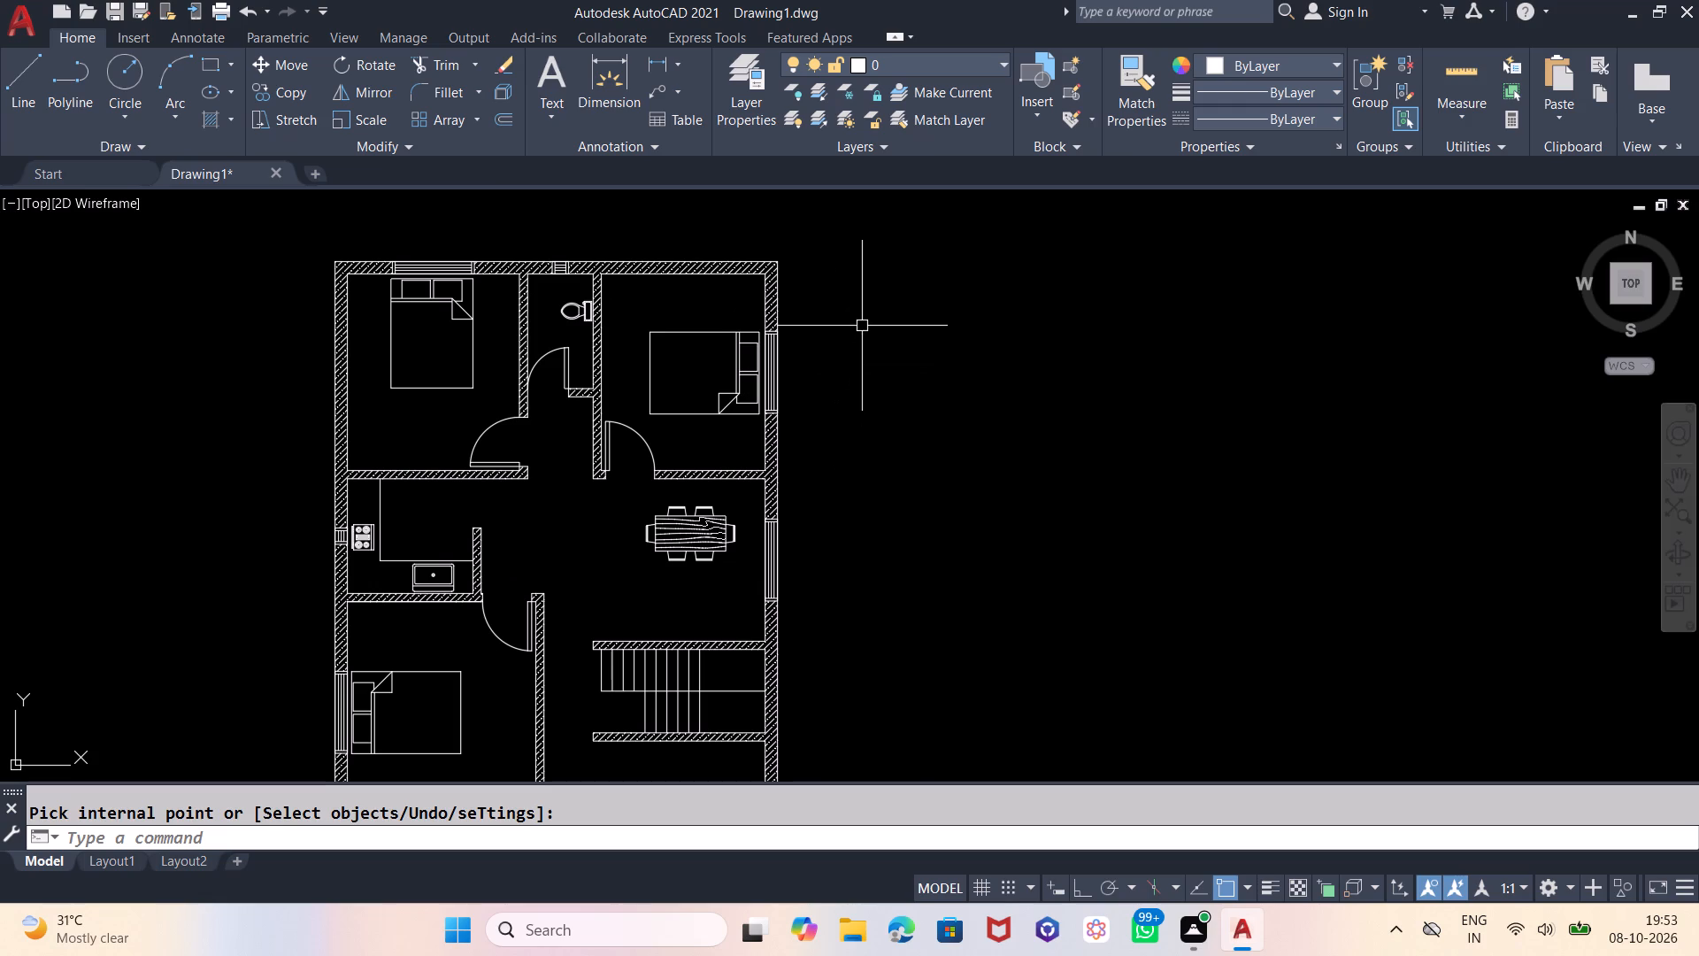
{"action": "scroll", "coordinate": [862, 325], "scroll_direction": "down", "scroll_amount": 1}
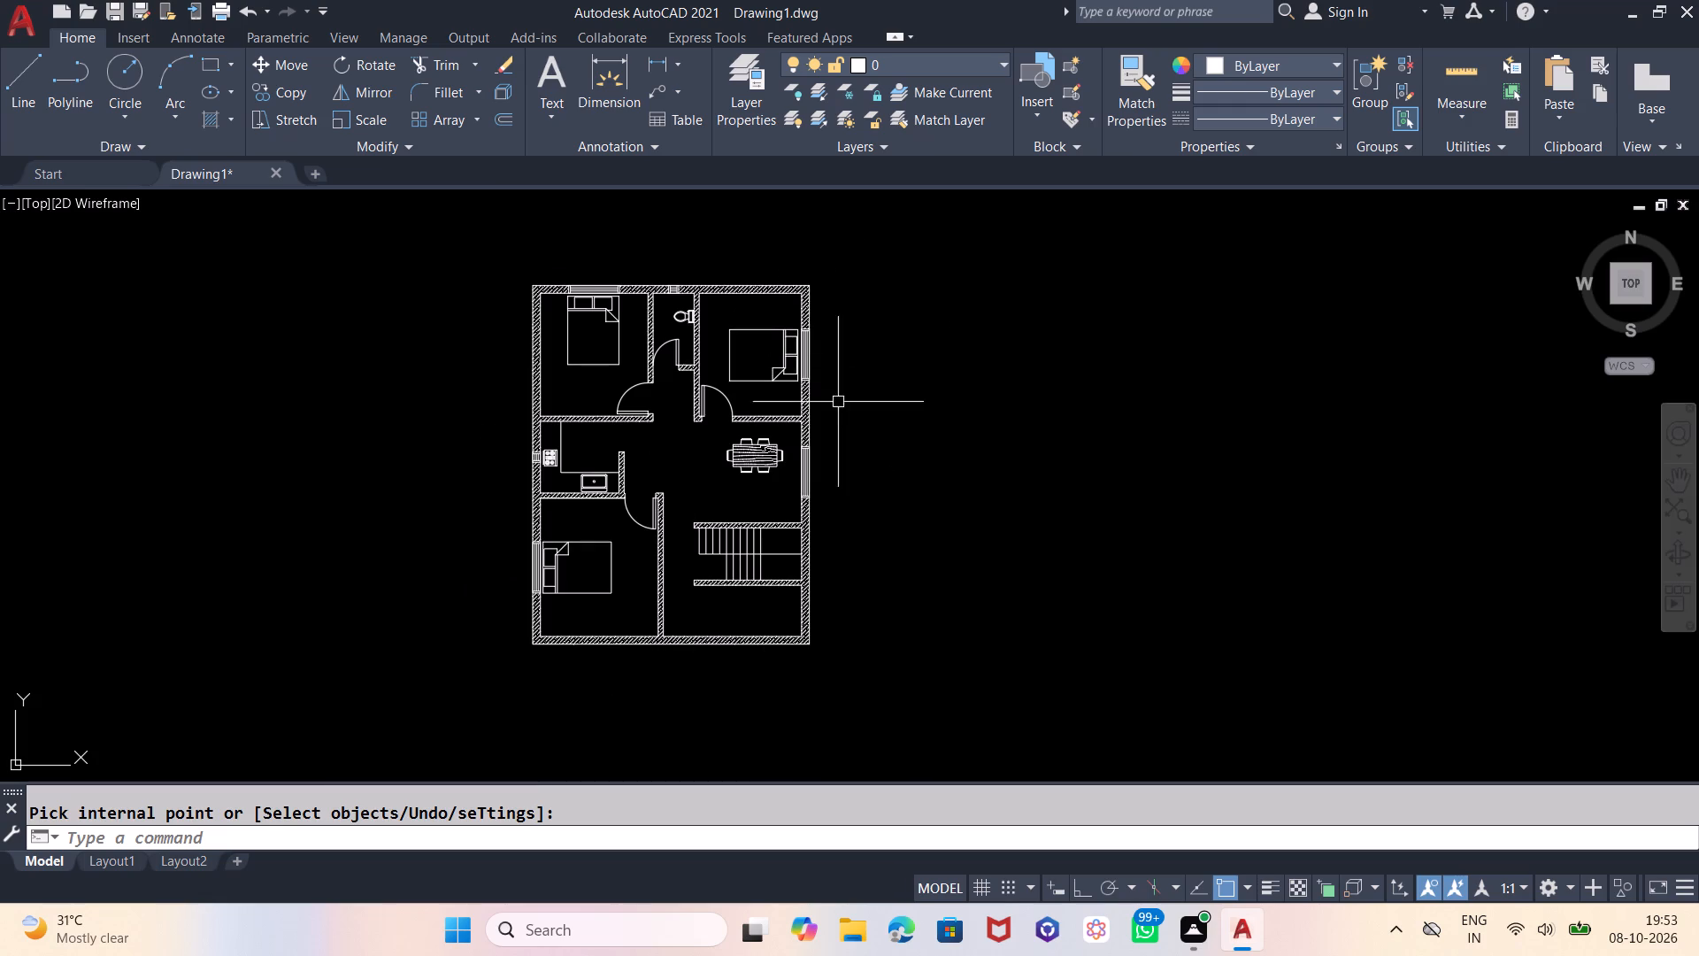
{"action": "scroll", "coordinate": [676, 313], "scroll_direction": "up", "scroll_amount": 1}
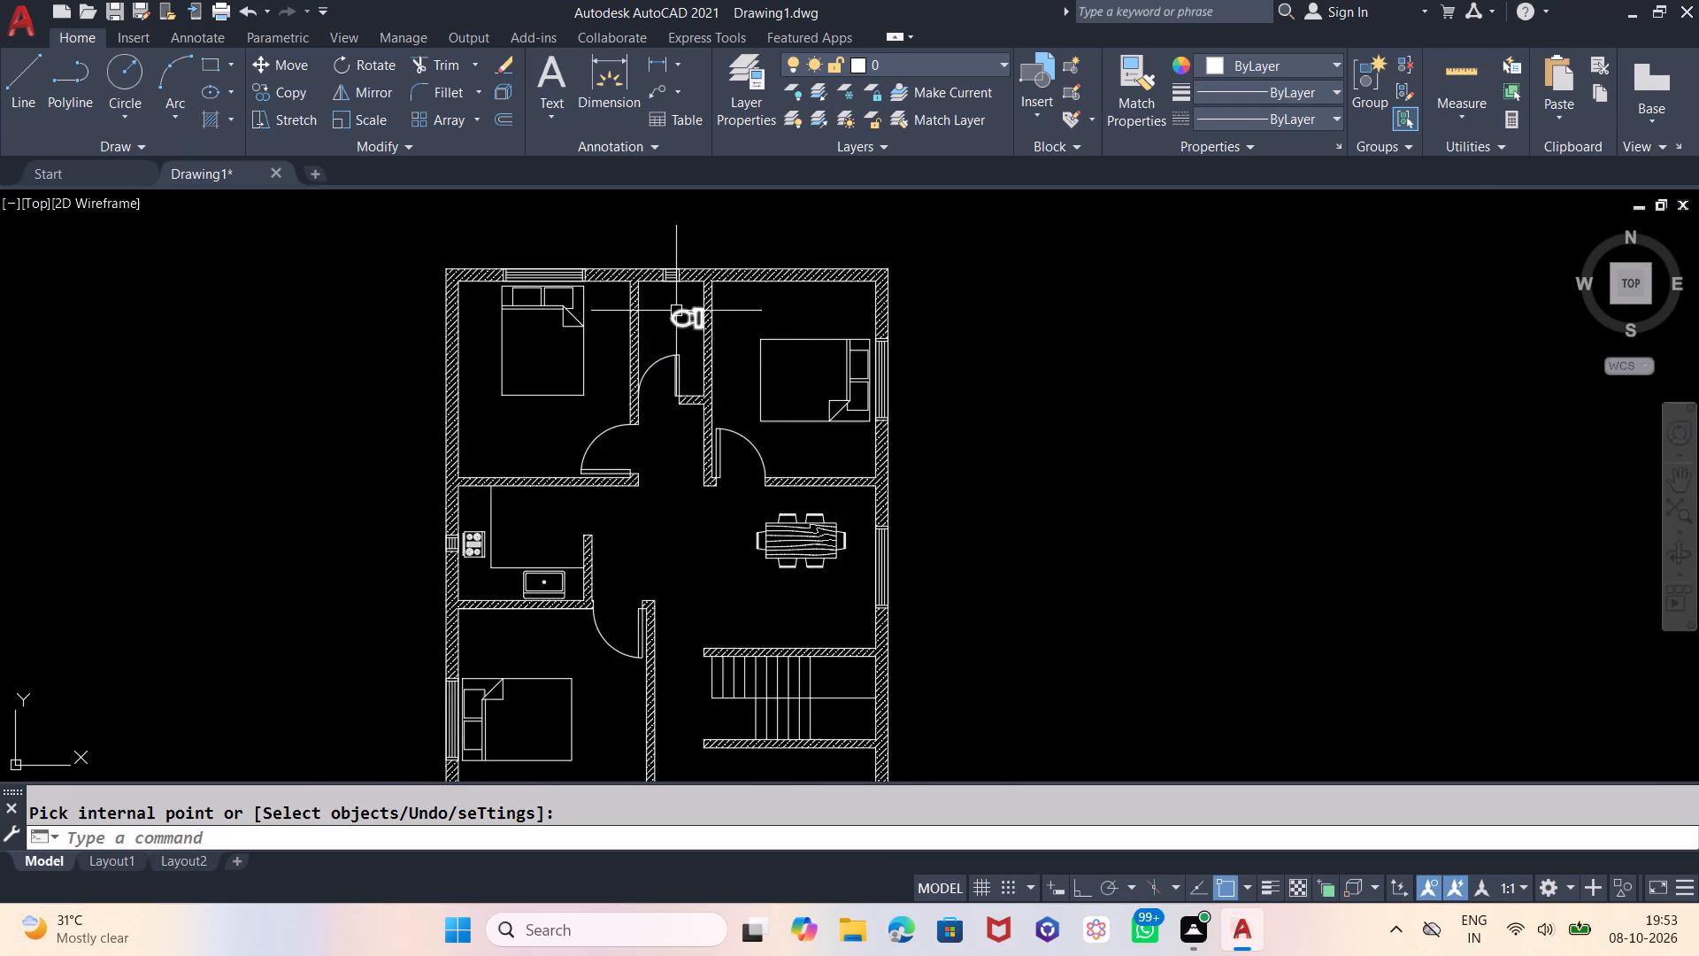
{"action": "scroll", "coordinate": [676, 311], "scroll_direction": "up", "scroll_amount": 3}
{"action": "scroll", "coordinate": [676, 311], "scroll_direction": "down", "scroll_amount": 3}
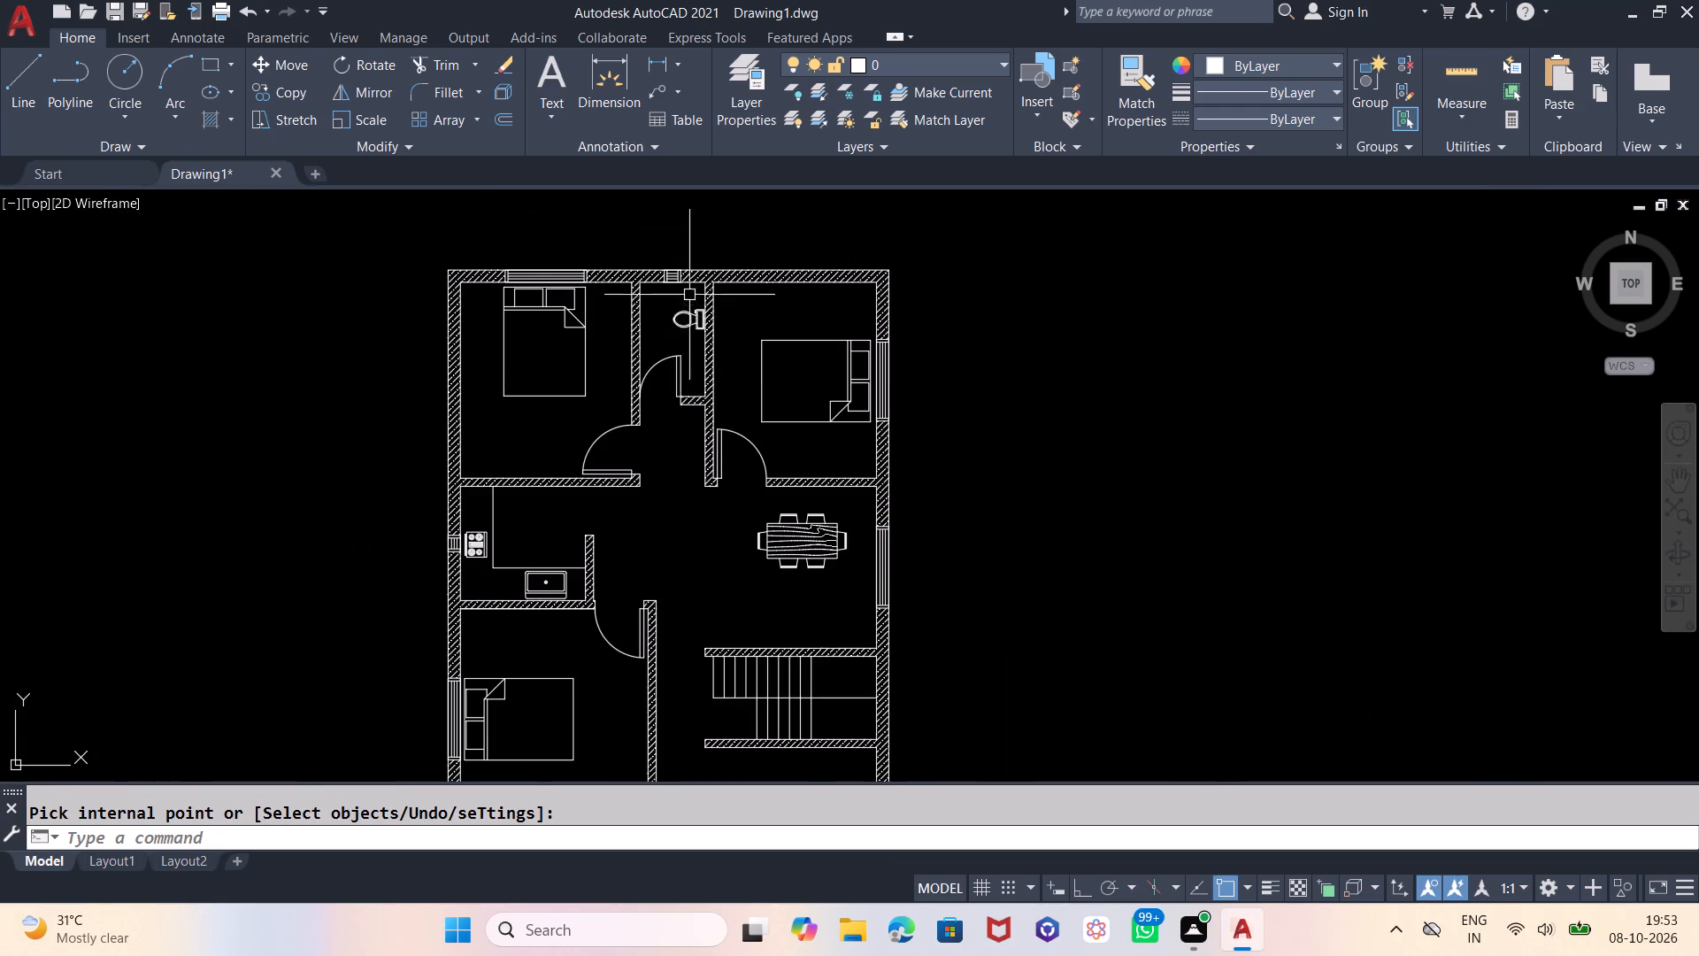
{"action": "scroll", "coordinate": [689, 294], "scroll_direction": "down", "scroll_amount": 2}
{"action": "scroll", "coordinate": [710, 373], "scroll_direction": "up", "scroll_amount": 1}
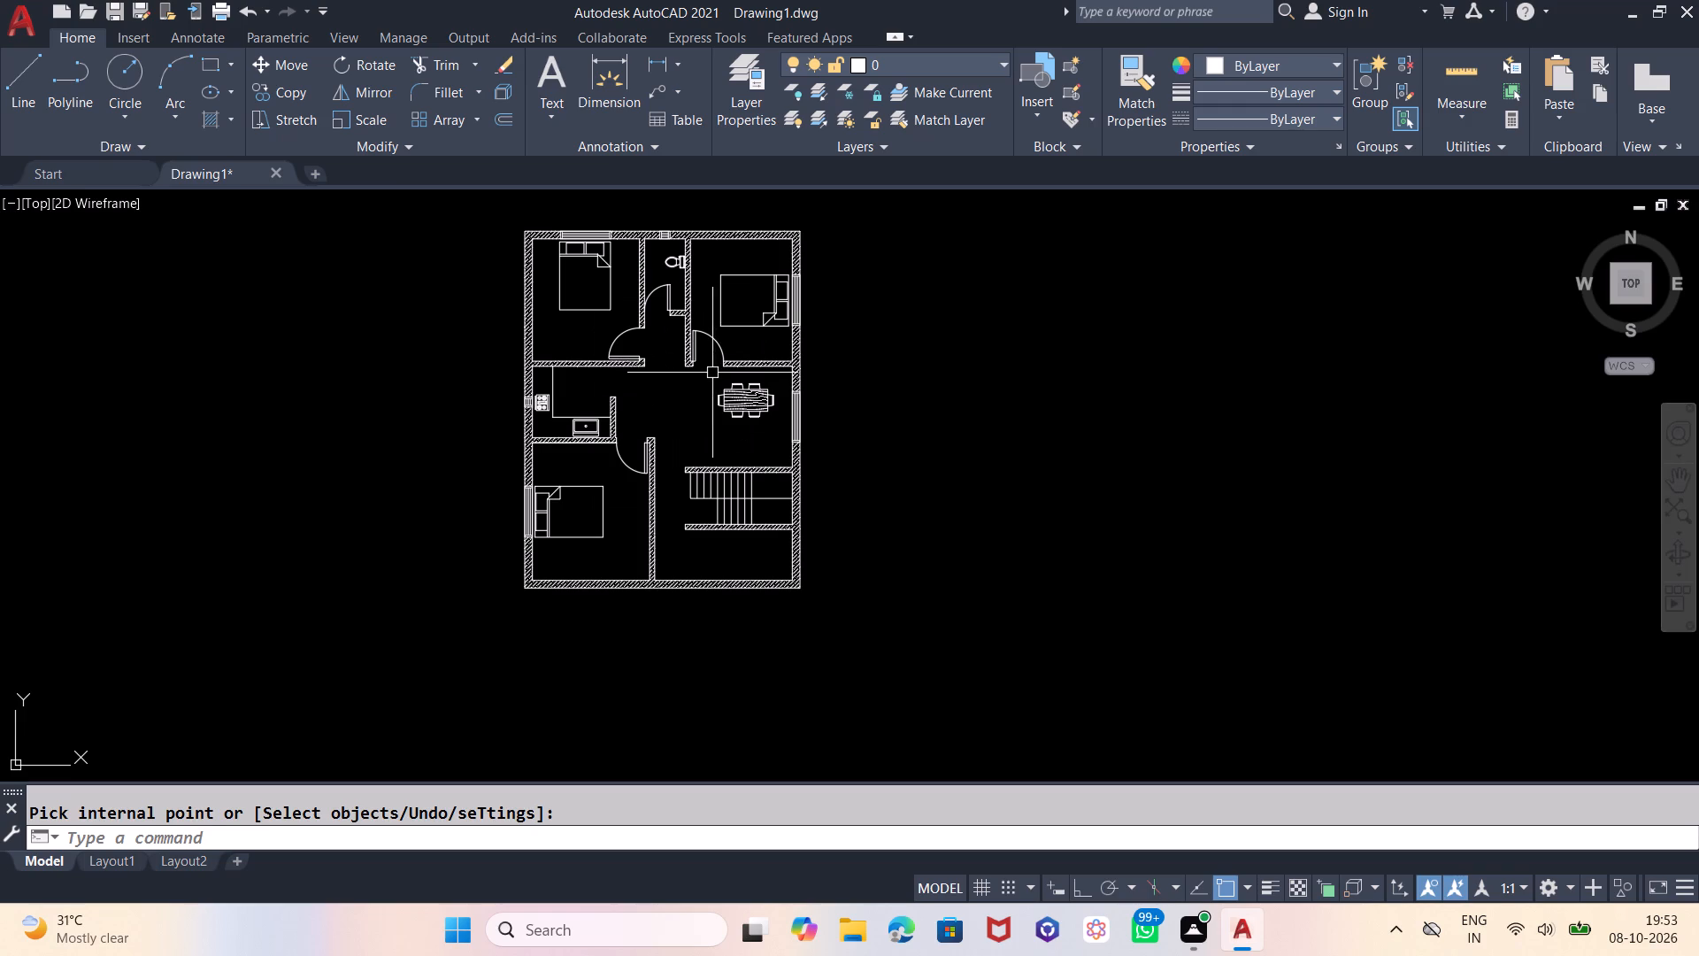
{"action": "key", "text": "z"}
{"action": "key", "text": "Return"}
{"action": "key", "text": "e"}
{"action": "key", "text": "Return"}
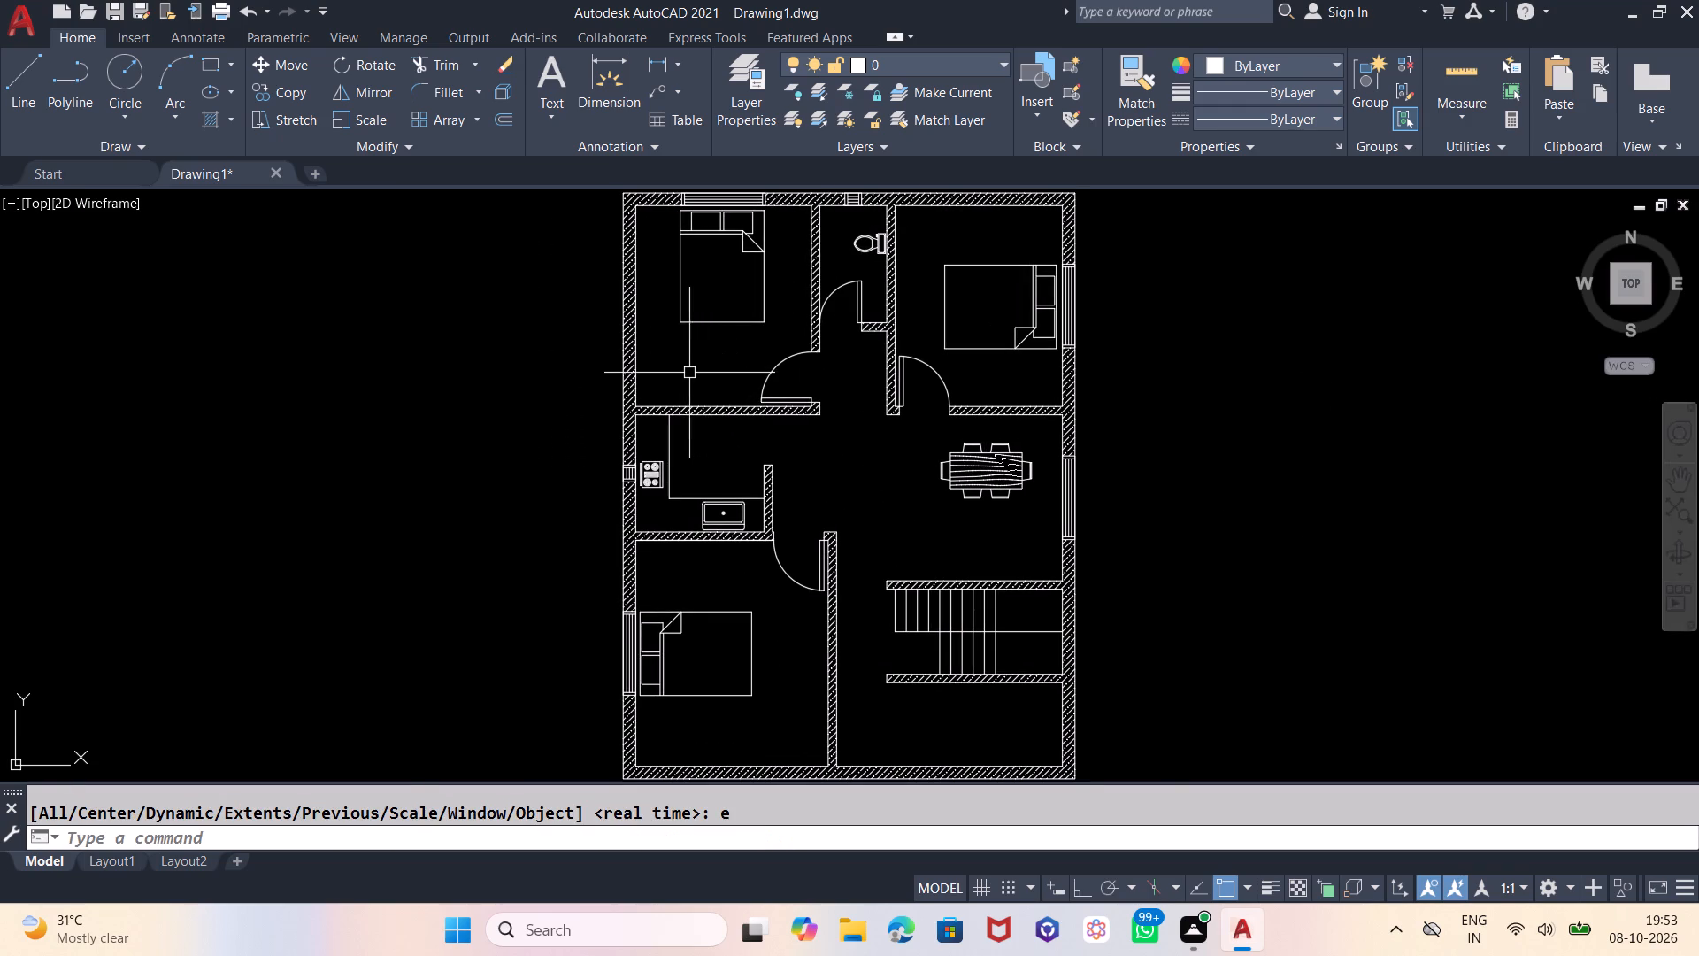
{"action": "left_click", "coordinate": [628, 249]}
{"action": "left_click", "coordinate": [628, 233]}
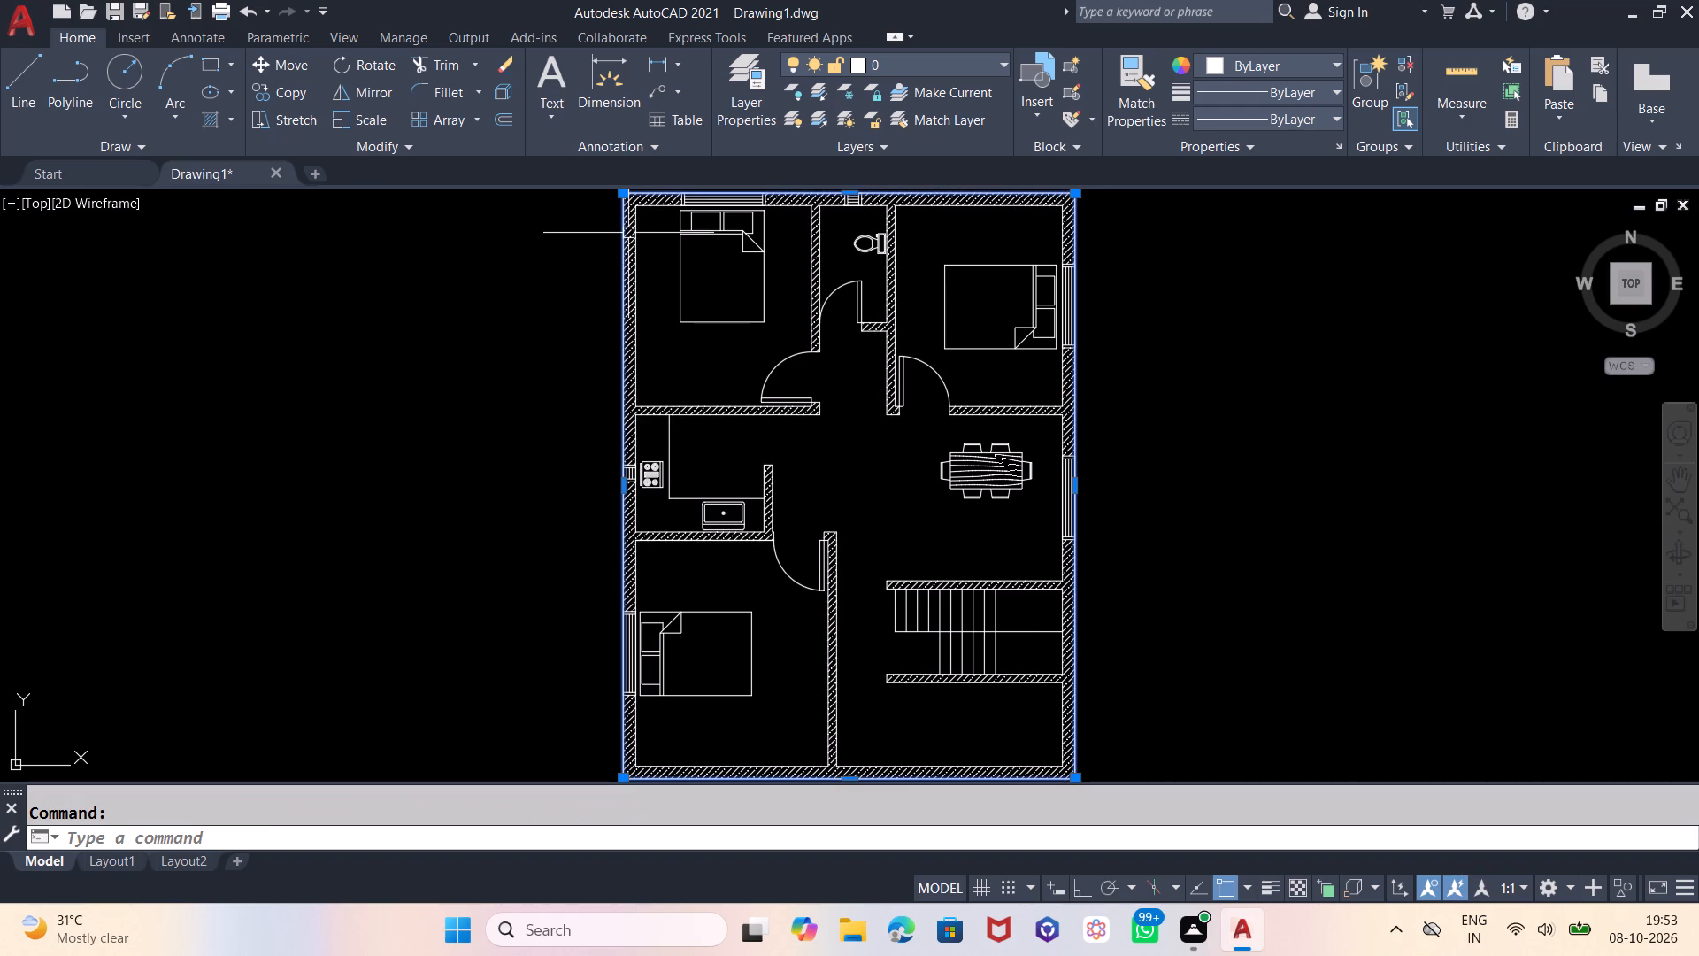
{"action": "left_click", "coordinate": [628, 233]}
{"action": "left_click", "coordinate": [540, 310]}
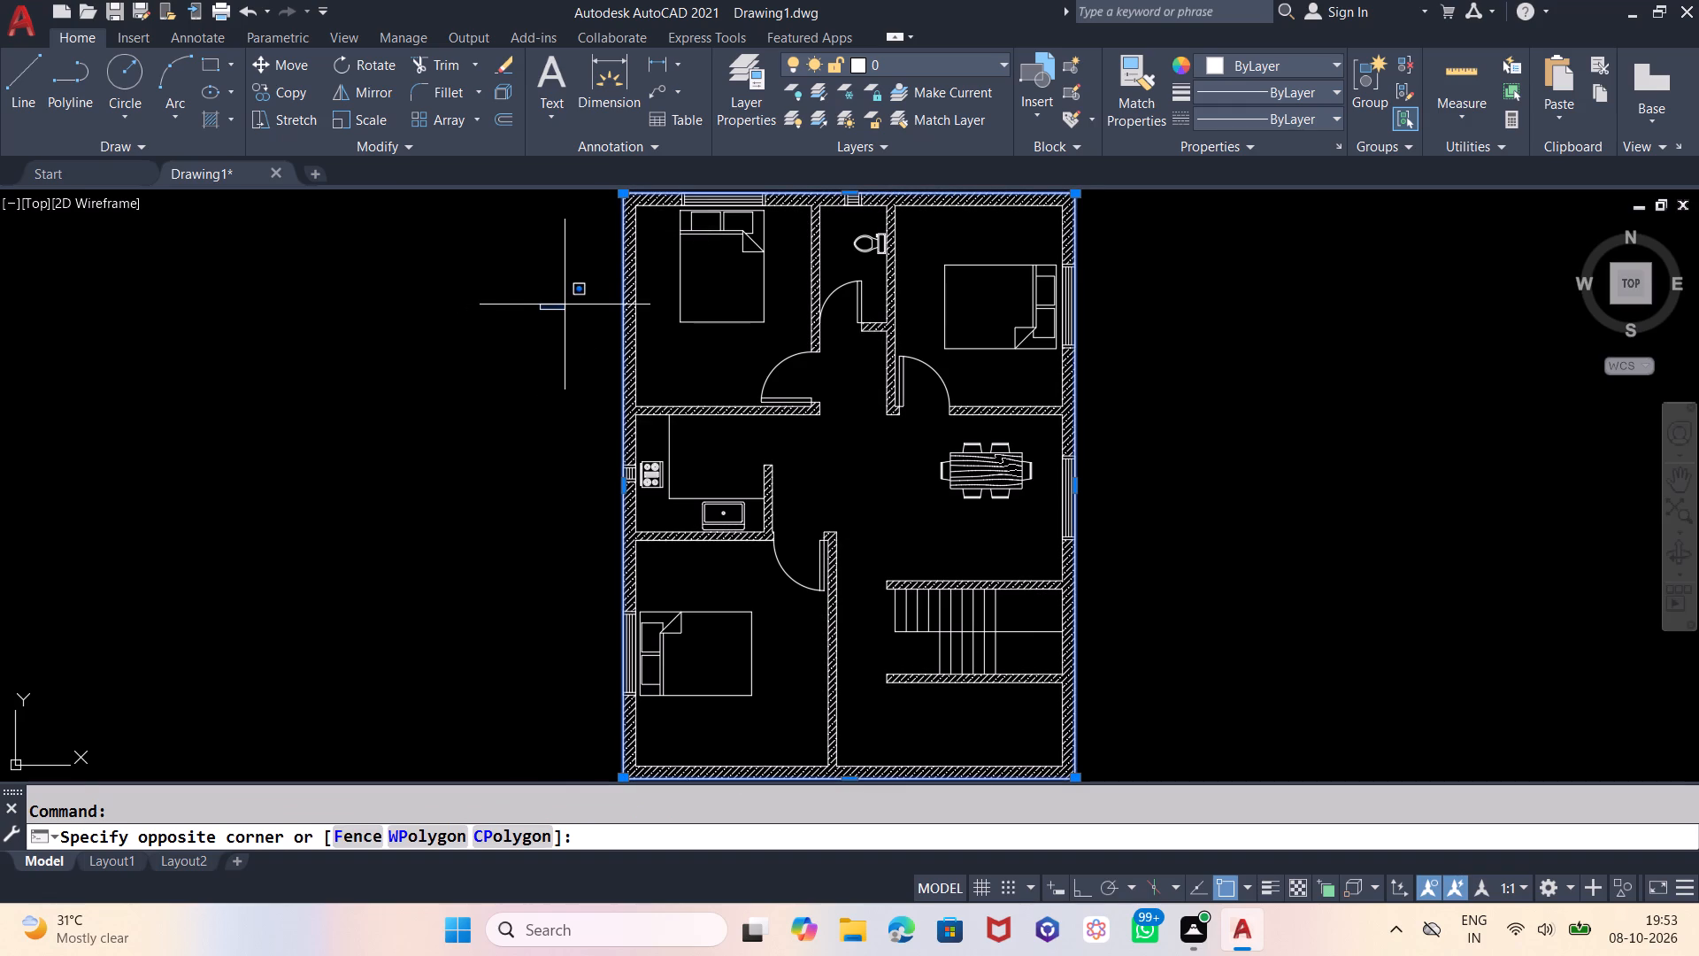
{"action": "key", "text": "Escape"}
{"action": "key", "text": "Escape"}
Select the existing ANSI36 wall hatch and set its pattern scale to 1.5.
{"action": "scroll", "coordinate": [611, 296], "scroll_direction": "up", "scroll_amount": 4}
{"action": "left_click", "coordinate": [713, 282]}
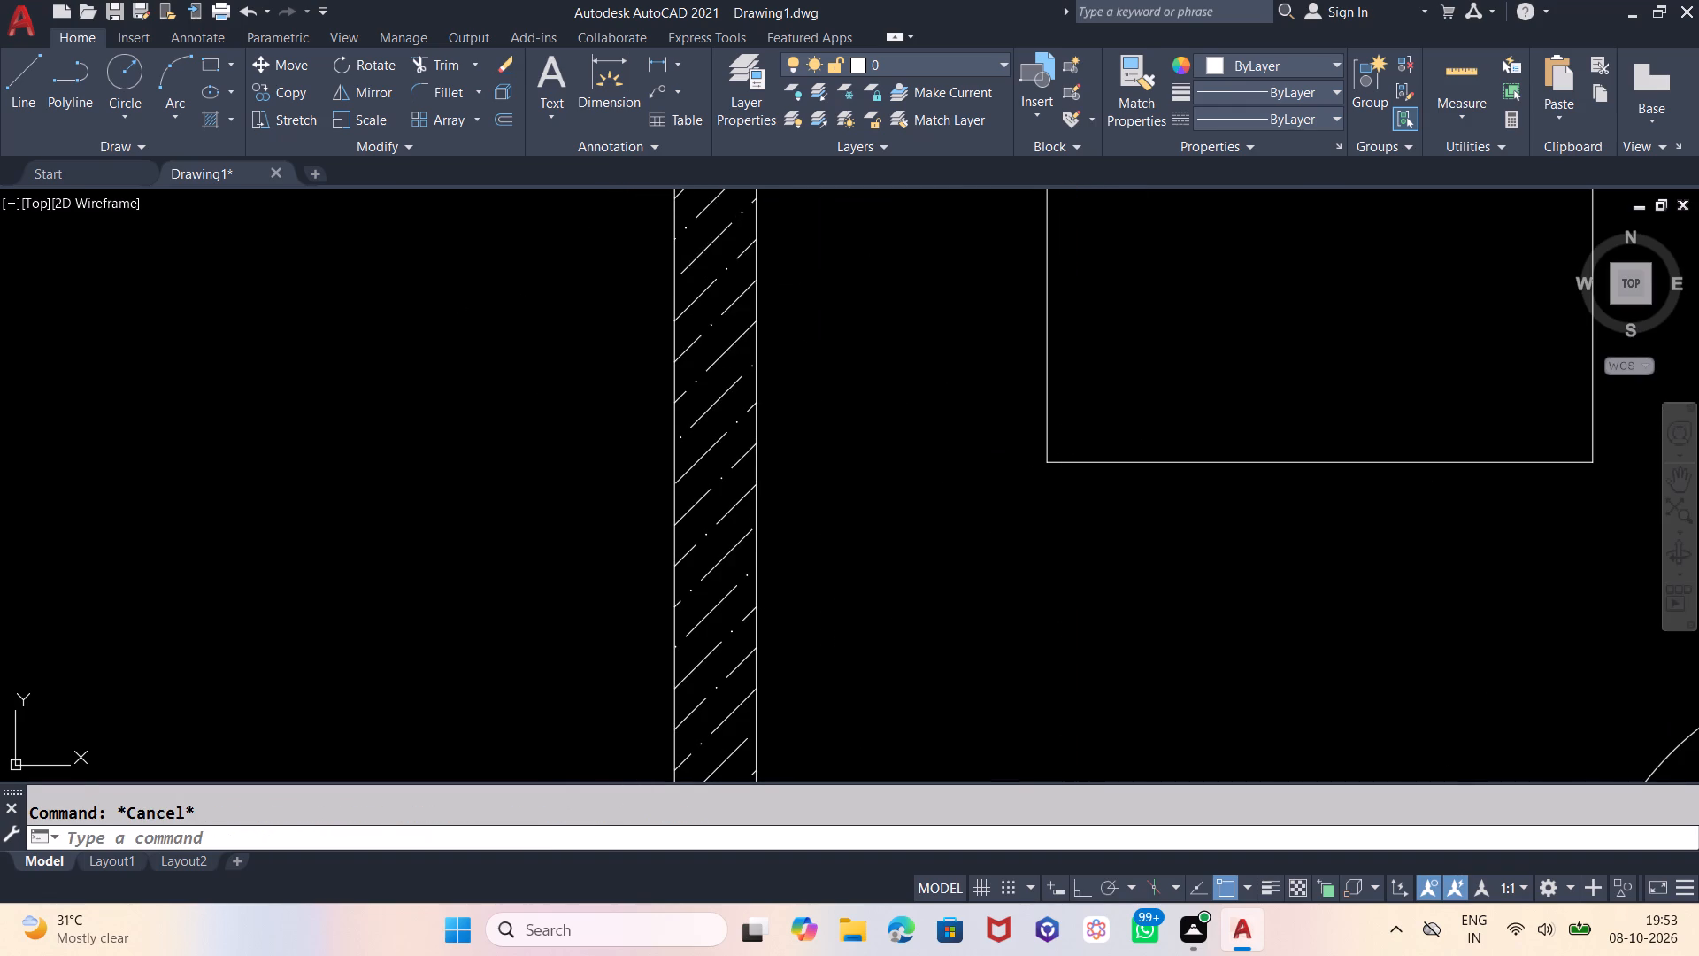
{"action": "scroll", "coordinate": [688, 335], "scroll_direction": "down", "scroll_amount": 3}
{"action": "scroll", "coordinate": [611, 332], "scroll_direction": "down", "scroll_amount": 1}
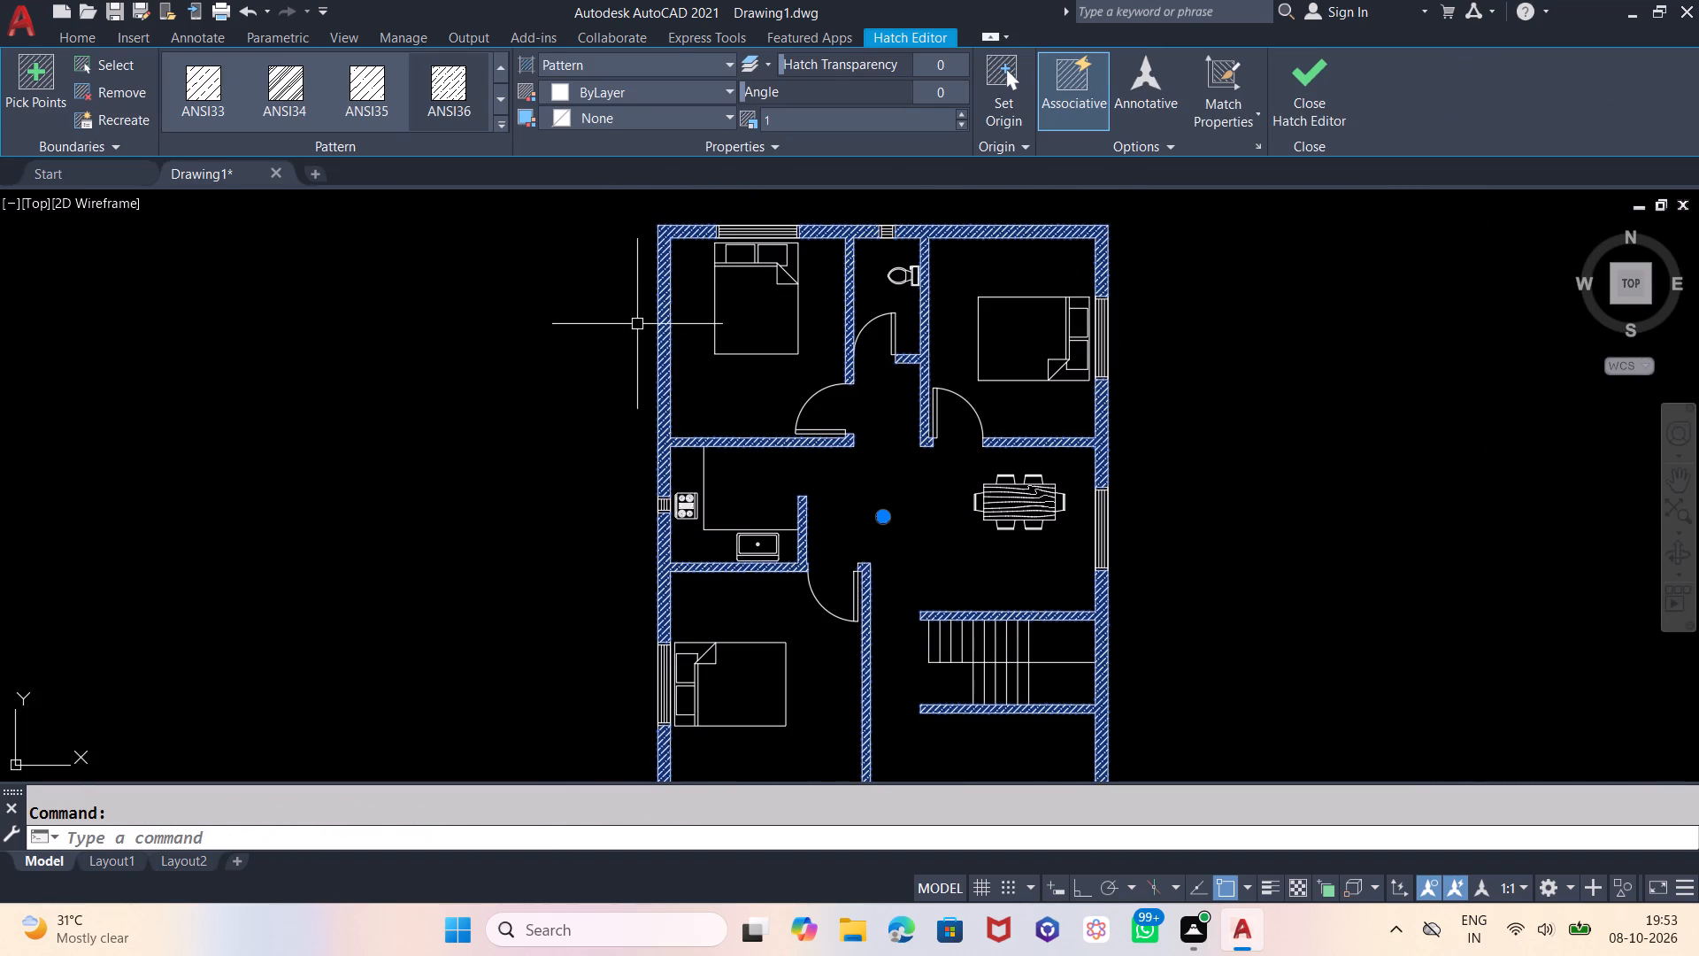
{"action": "scroll", "coordinate": [636, 308], "scroll_direction": "down", "scroll_amount": 1}
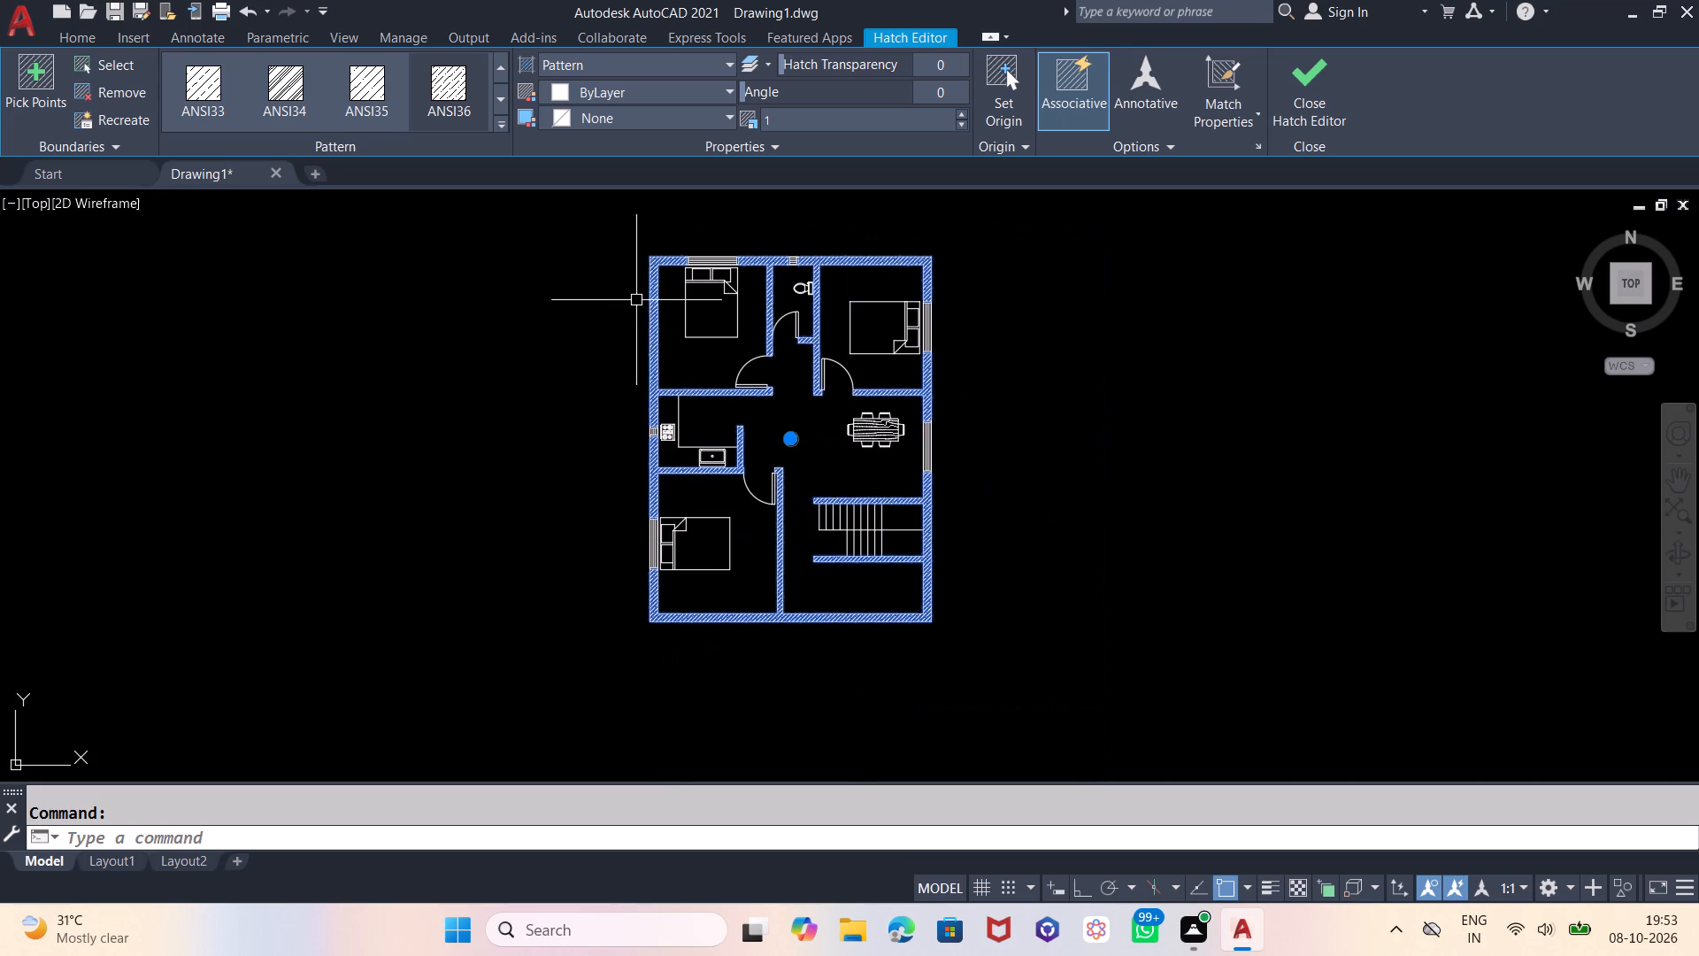
{"action": "scroll", "coordinate": [644, 286], "scroll_direction": "up", "scroll_amount": 1}
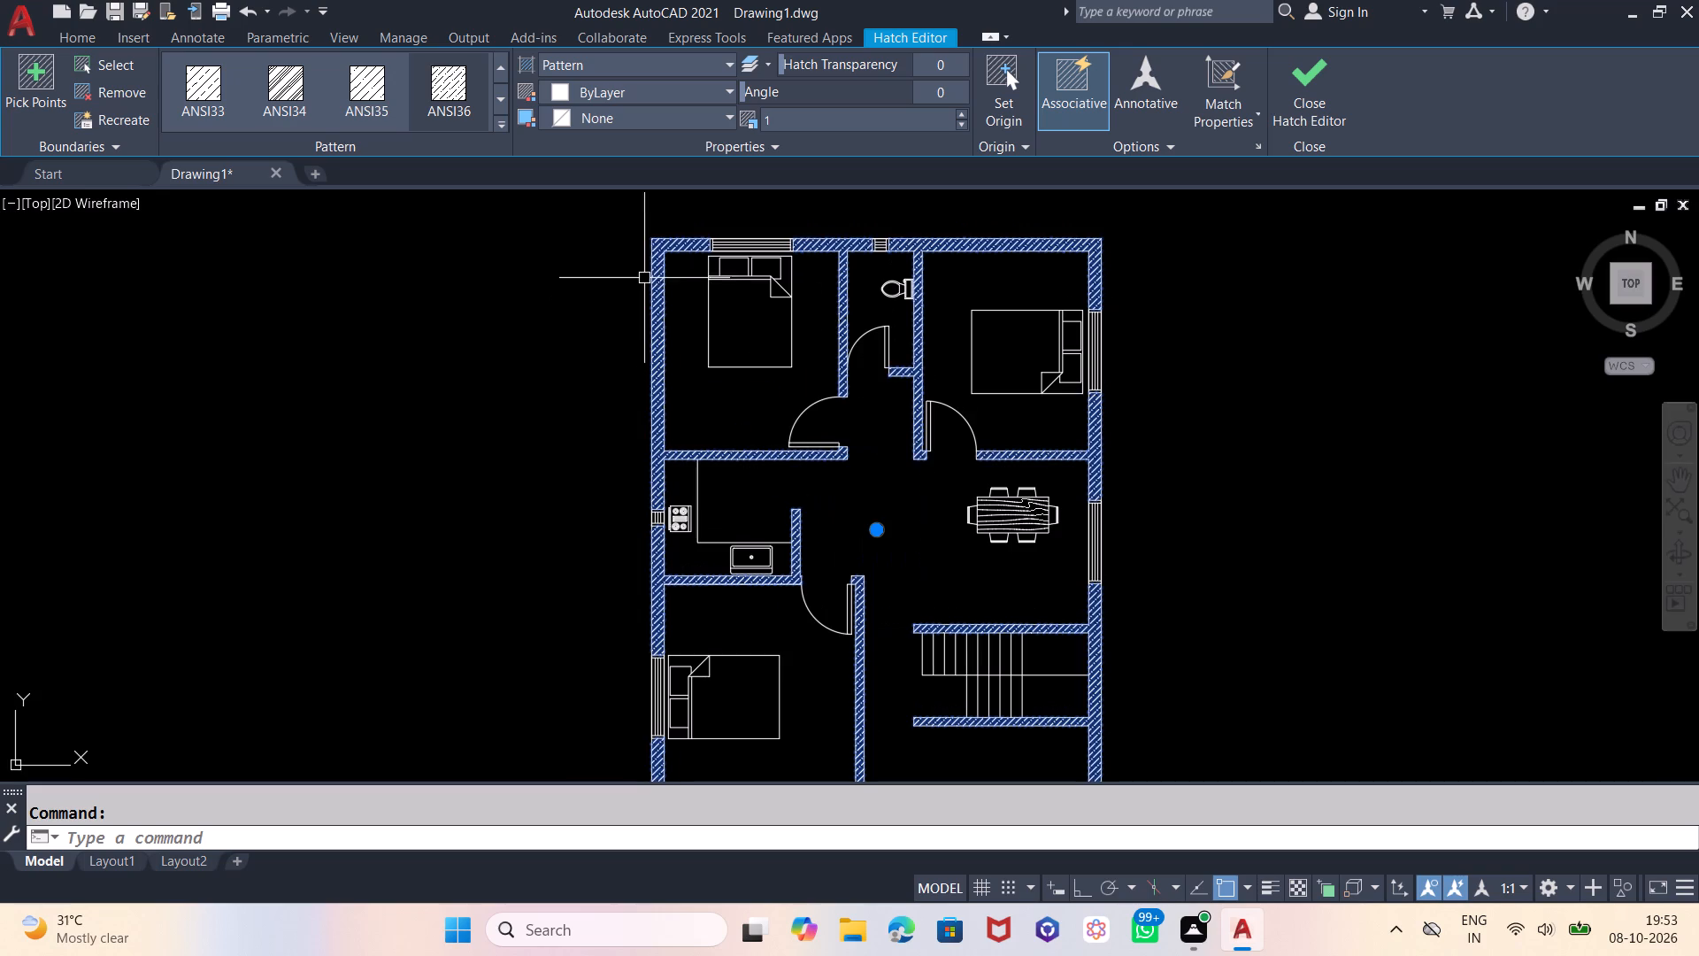
{"action": "scroll", "coordinate": [651, 259], "scroll_direction": "down", "scroll_amount": 1}
{"action": "scroll", "coordinate": [649, 275], "scroll_direction": "up", "scroll_amount": 1}
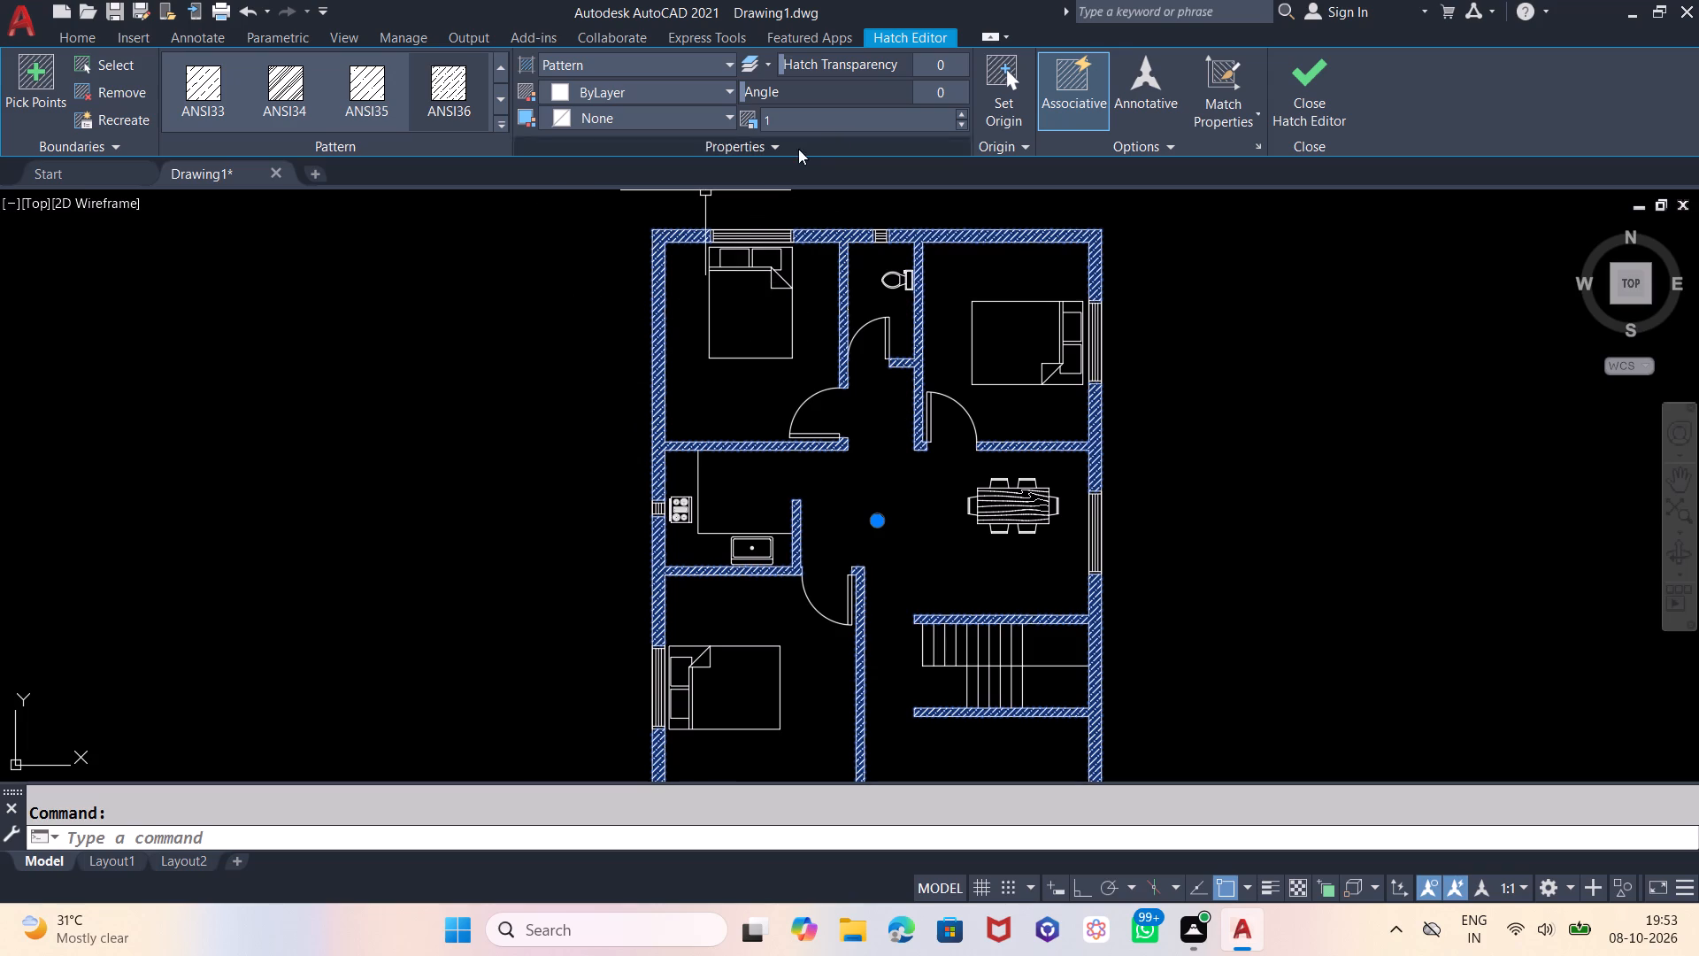
{"action": "left_click", "coordinate": [961, 112]}
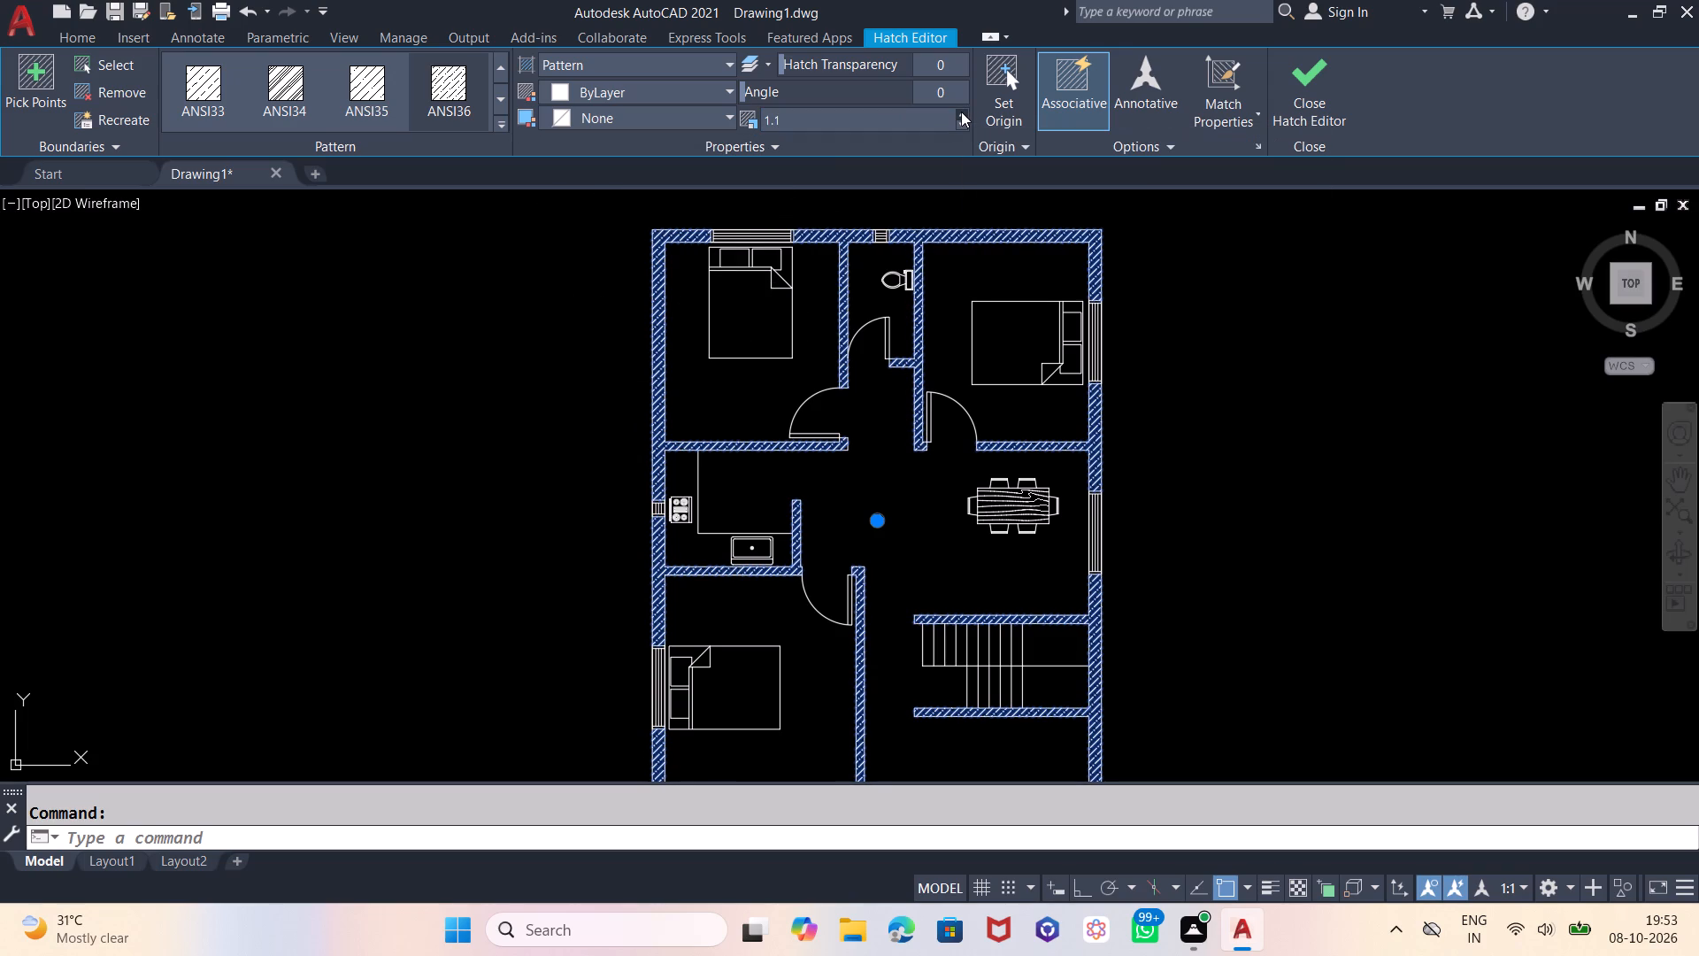
{"action": "left_click", "coordinate": [961, 112]}
{"action": "left_click", "coordinate": [961, 112]}
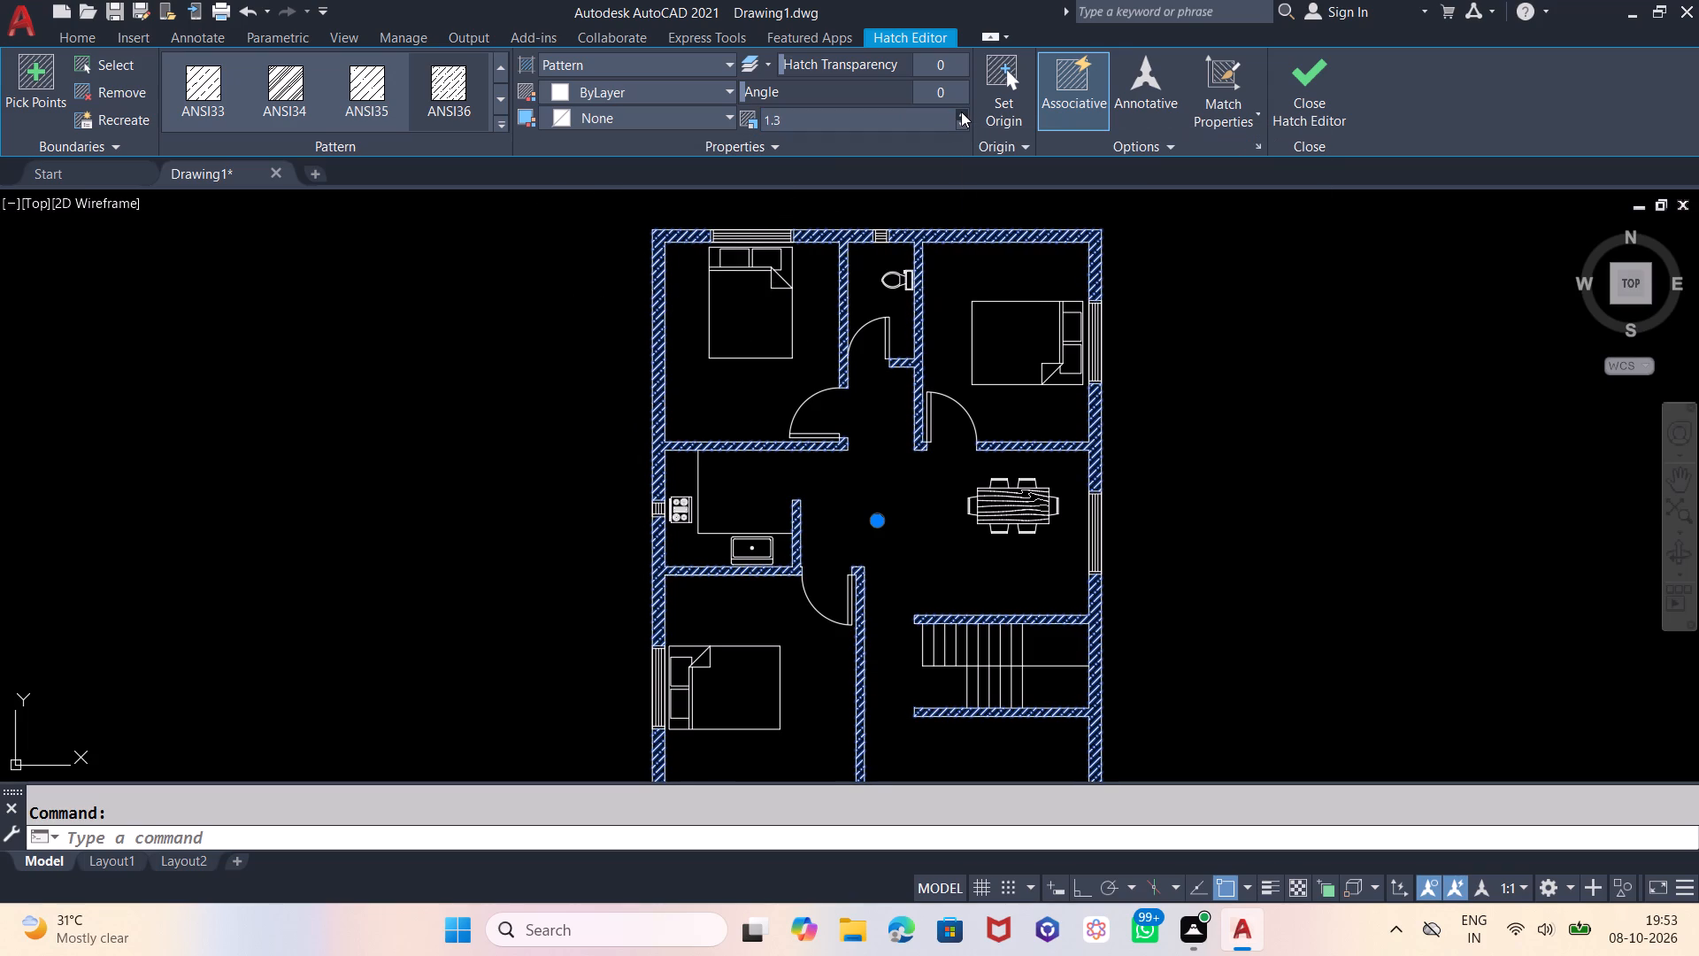
{"action": "left_click", "coordinate": [961, 112]}
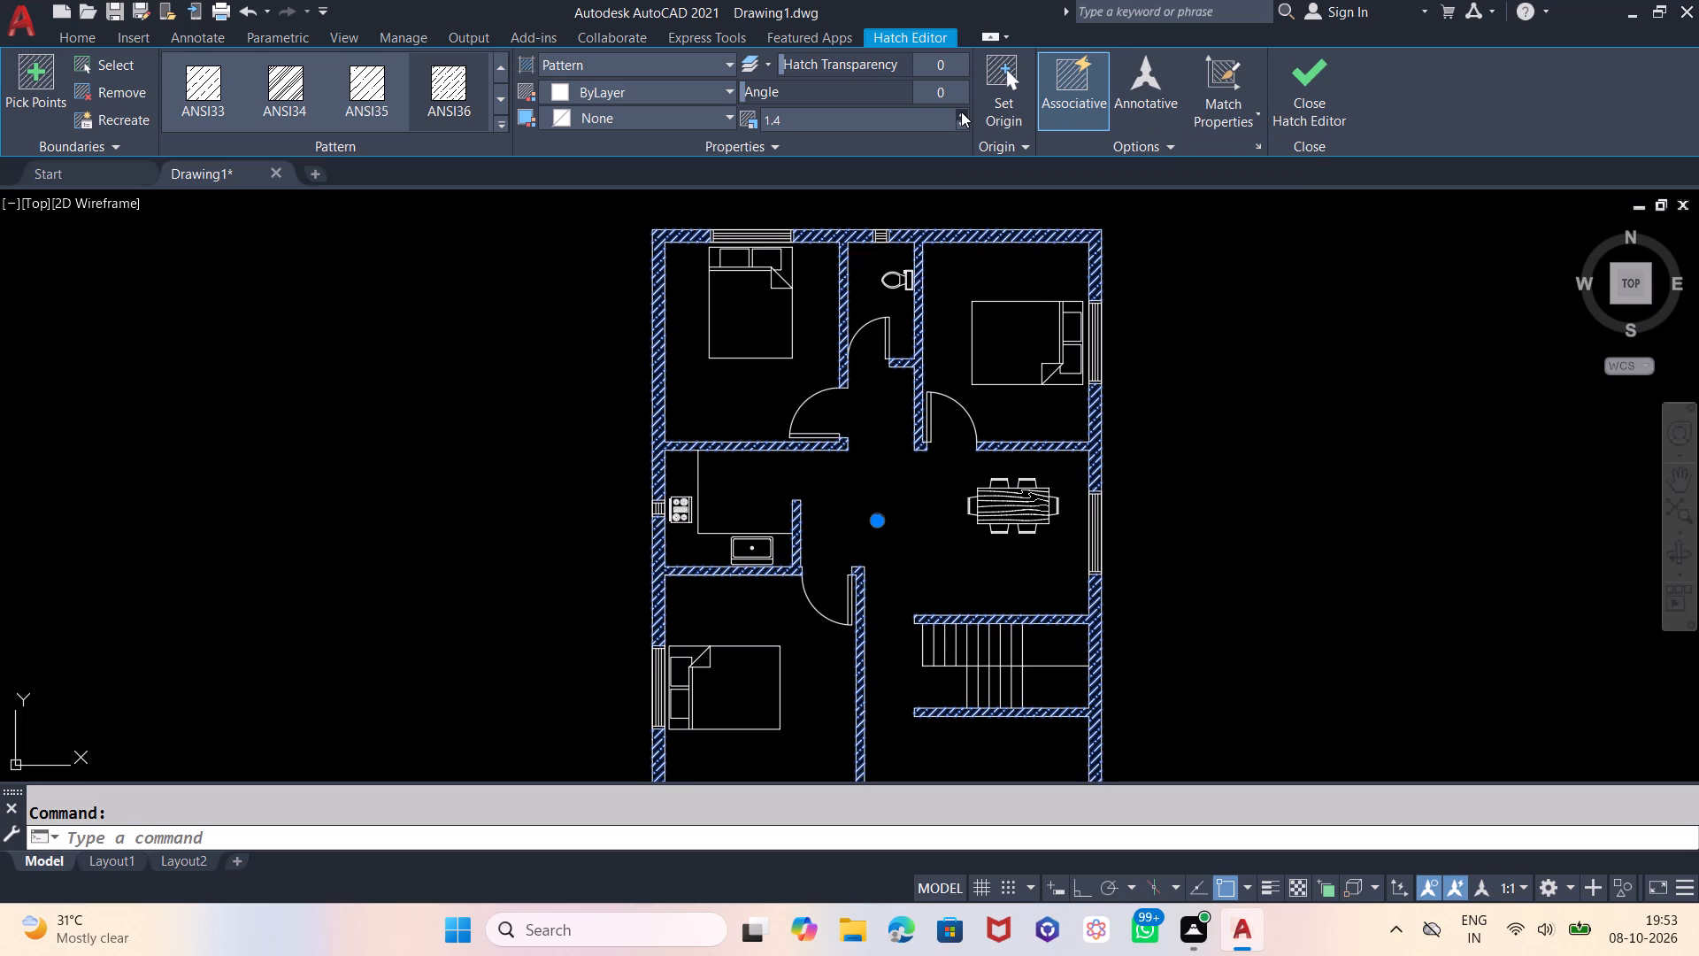
{"action": "left_click", "coordinate": [961, 112]}
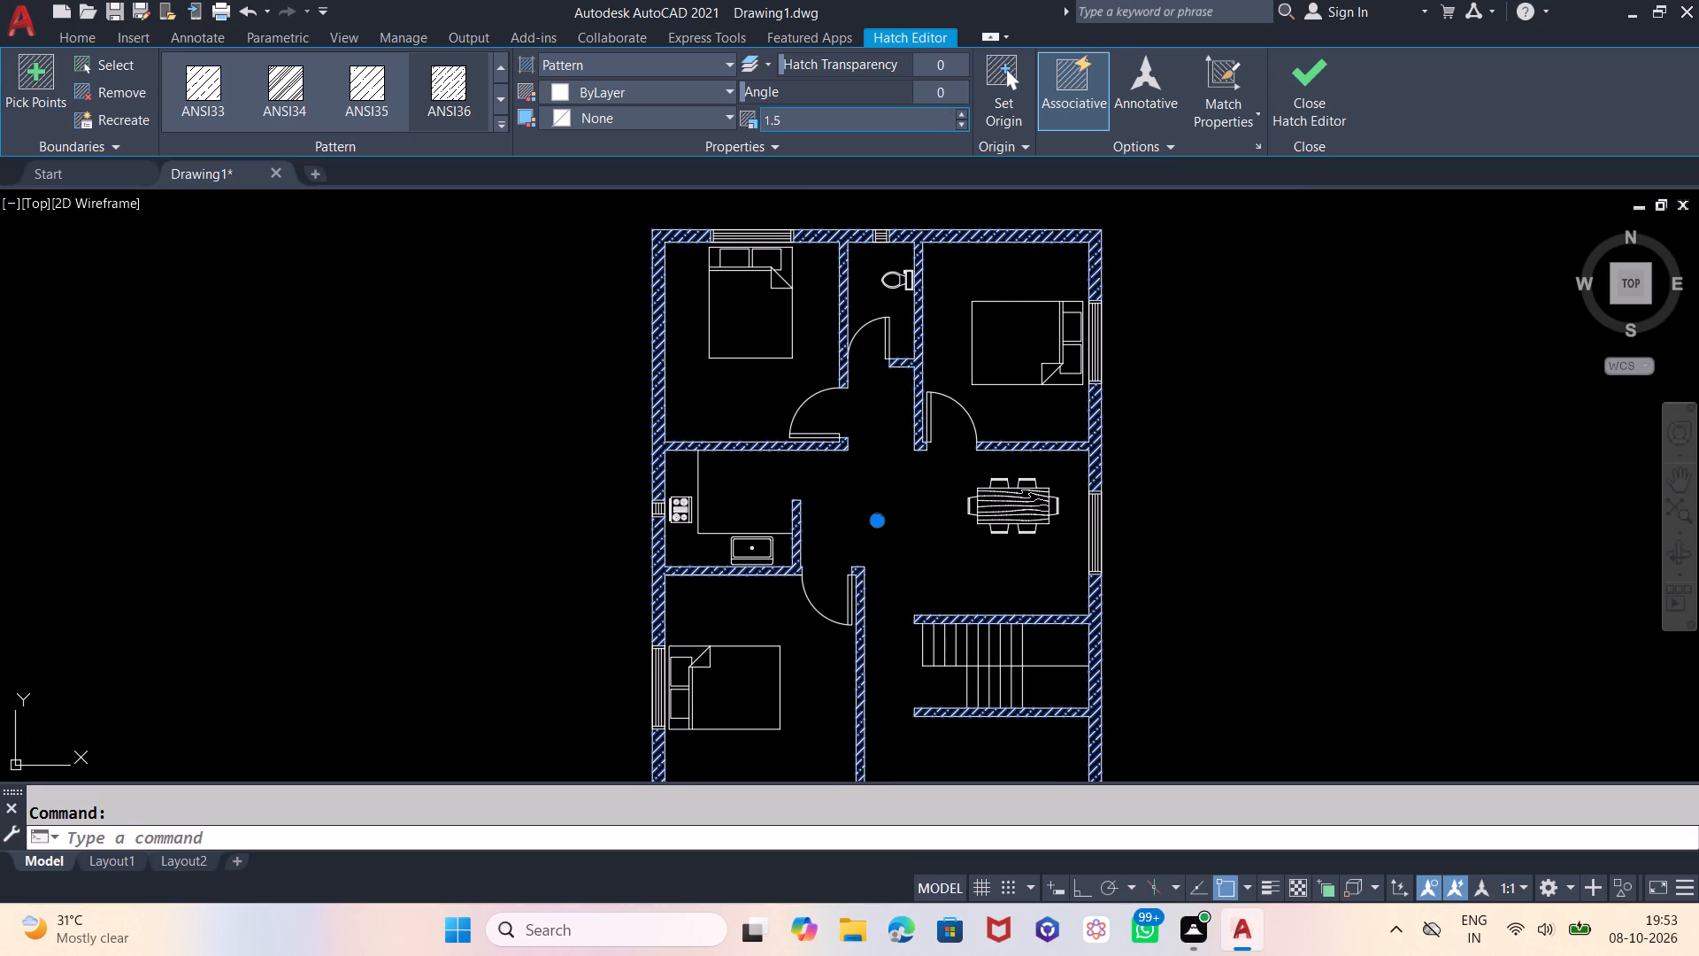
{"action": "left_click", "coordinate": [555, 297]}
{"action": "left_click", "coordinate": [555, 297]}
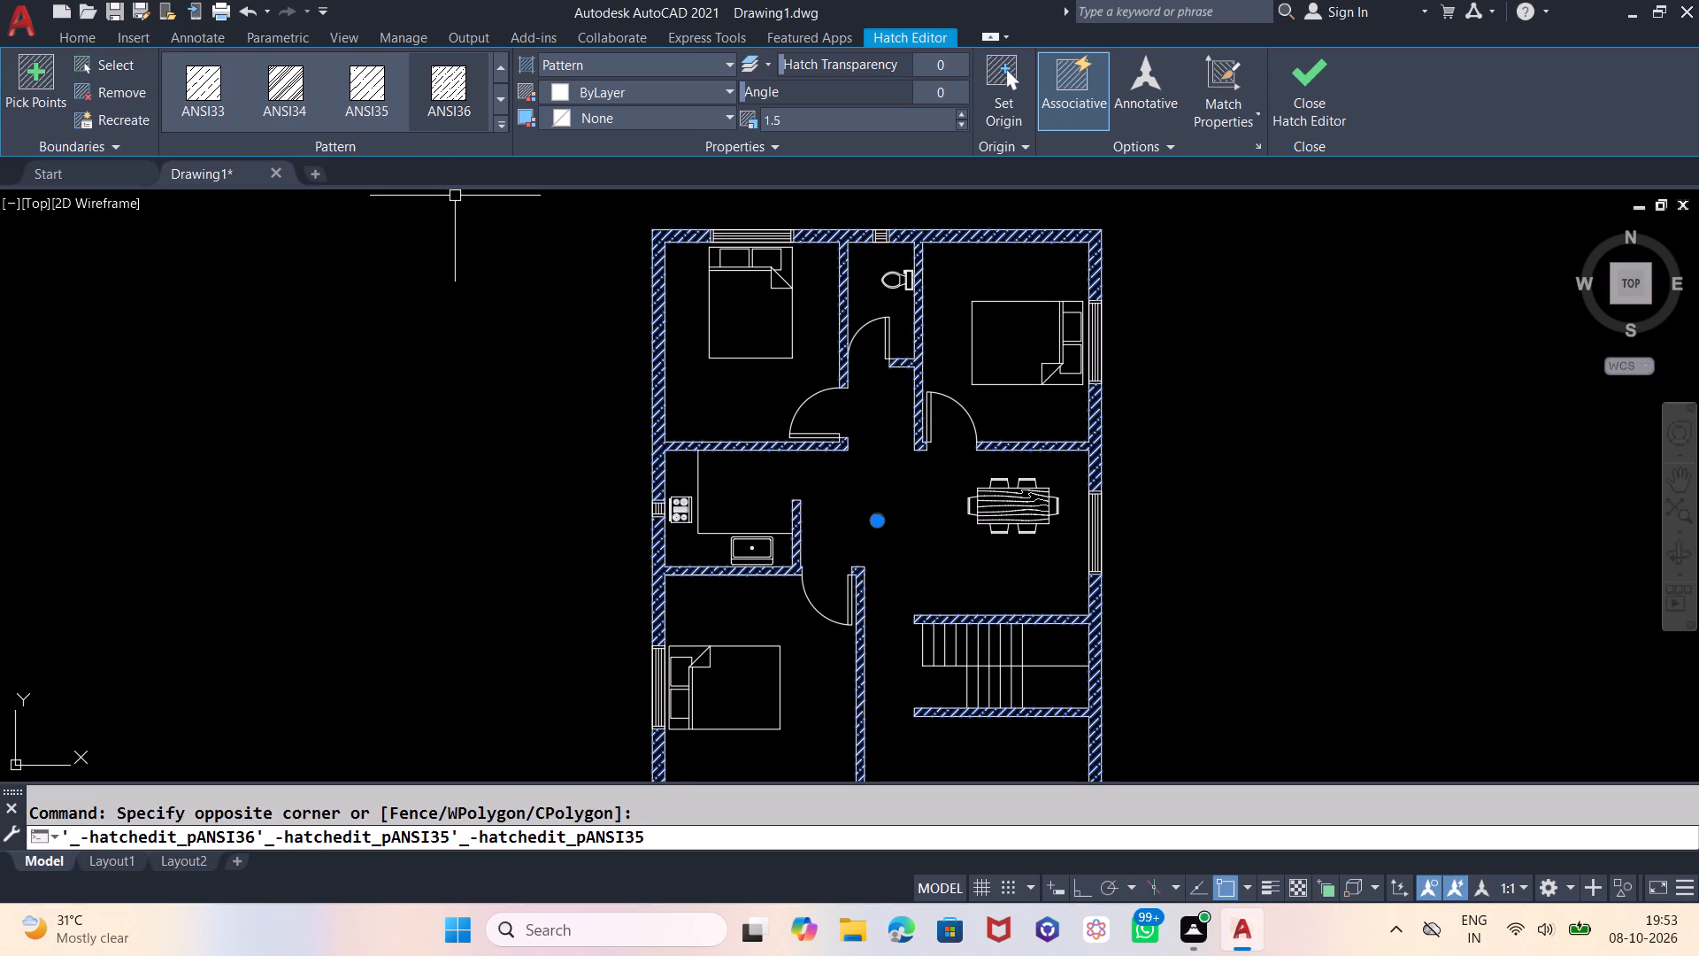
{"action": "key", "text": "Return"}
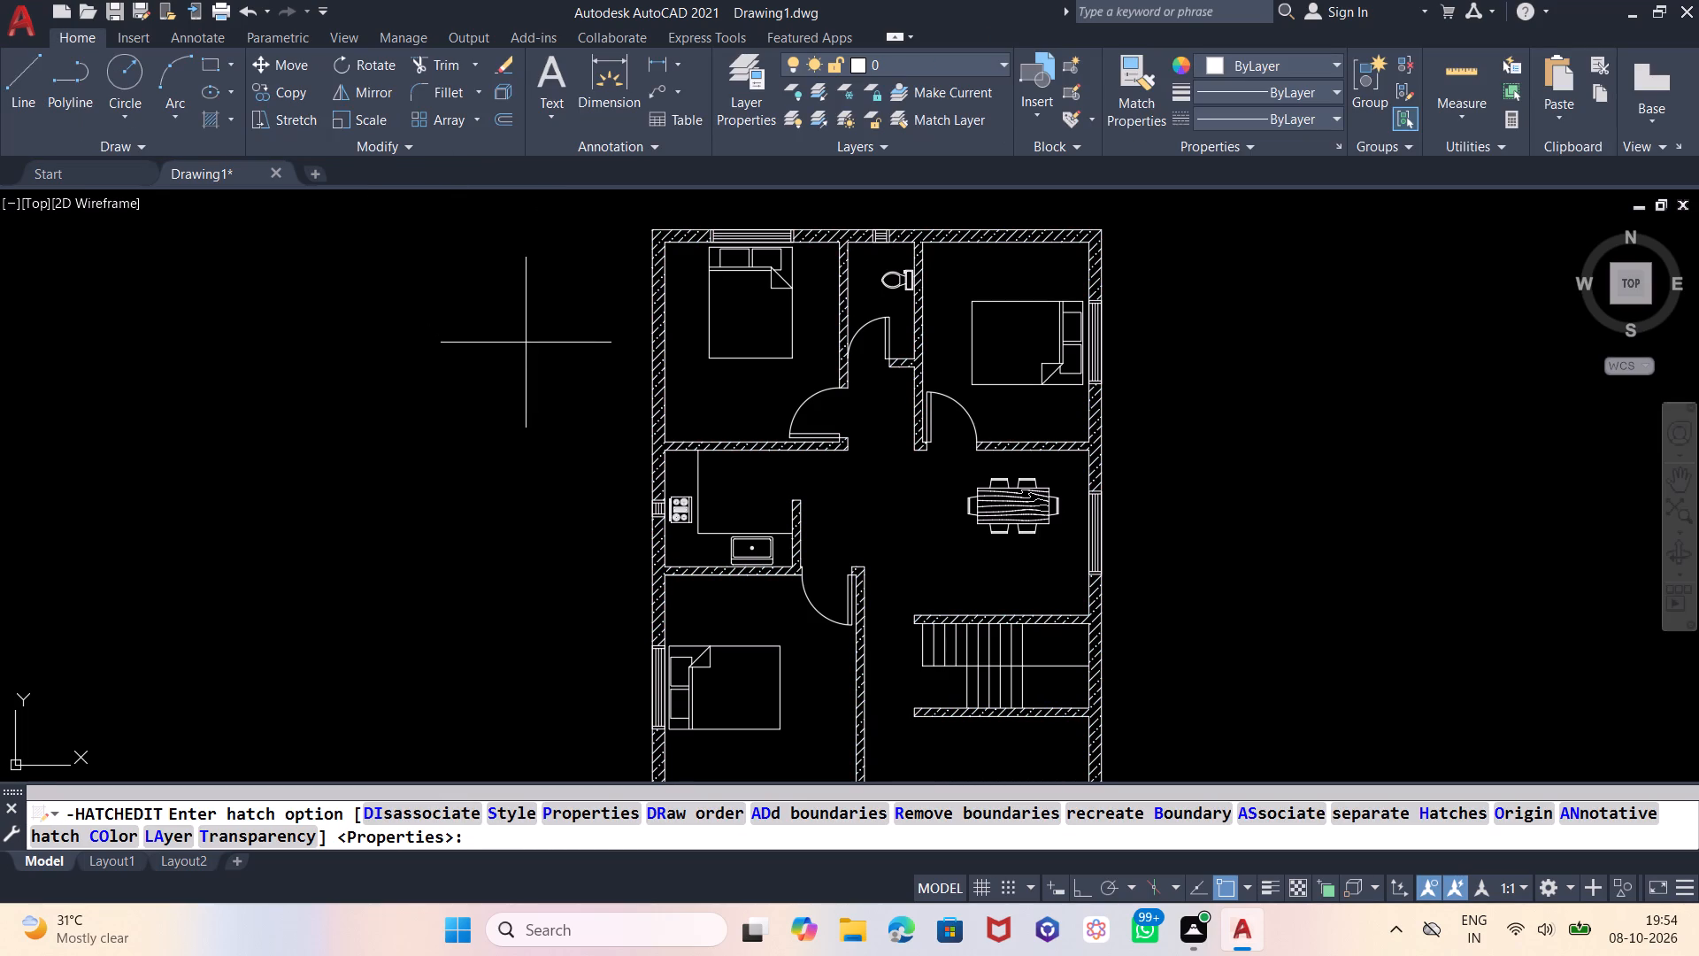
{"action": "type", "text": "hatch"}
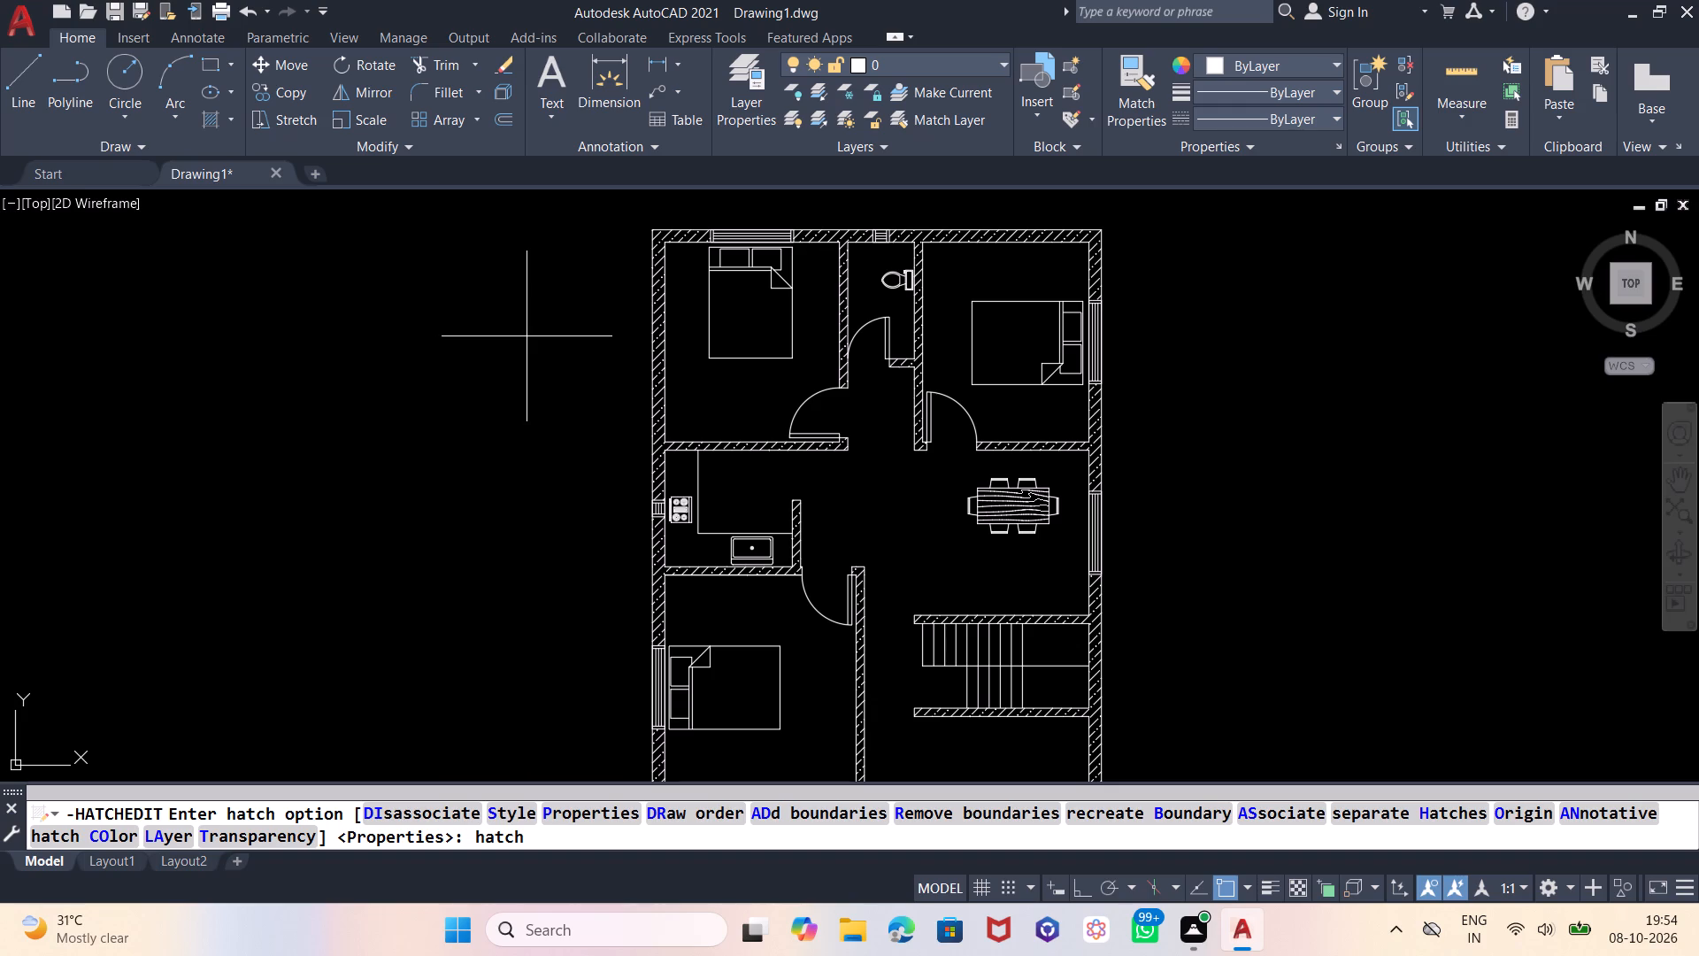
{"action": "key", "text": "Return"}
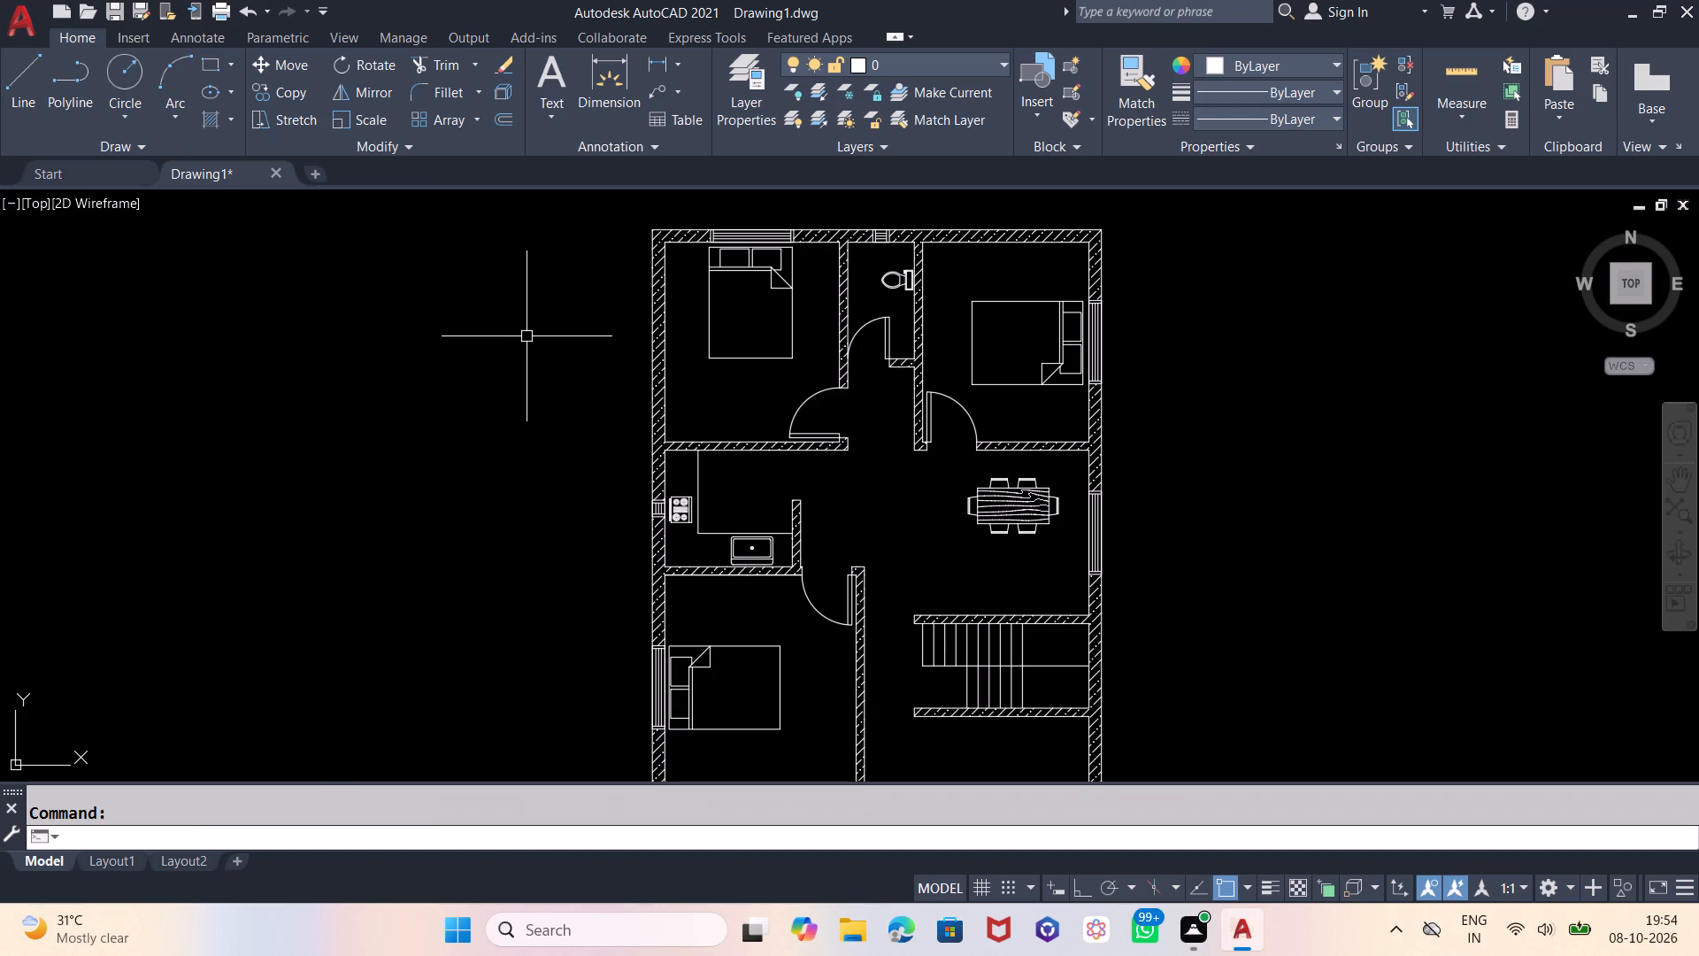
Start a new hatch with the JIS_WOOD pattern and apply it to the L-shaped kitchen counter around the stove and sink.
{"action": "key", "text": "h"}
{"action": "key", "text": "a"}
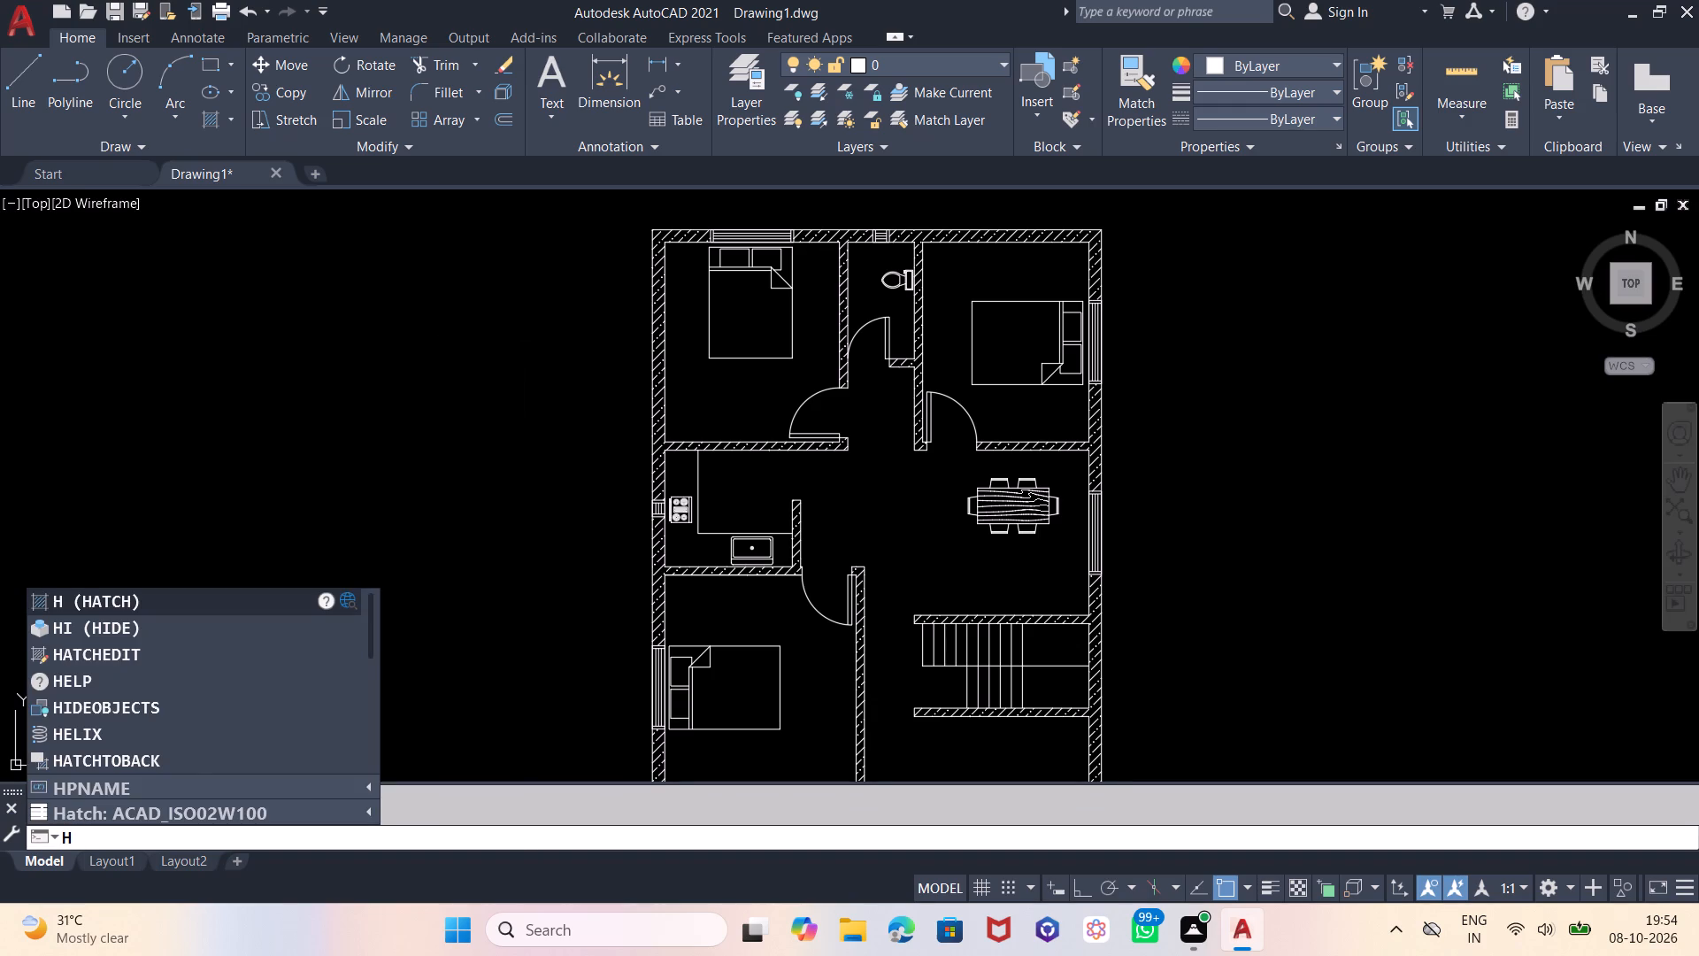
{"action": "key", "text": "Return"}
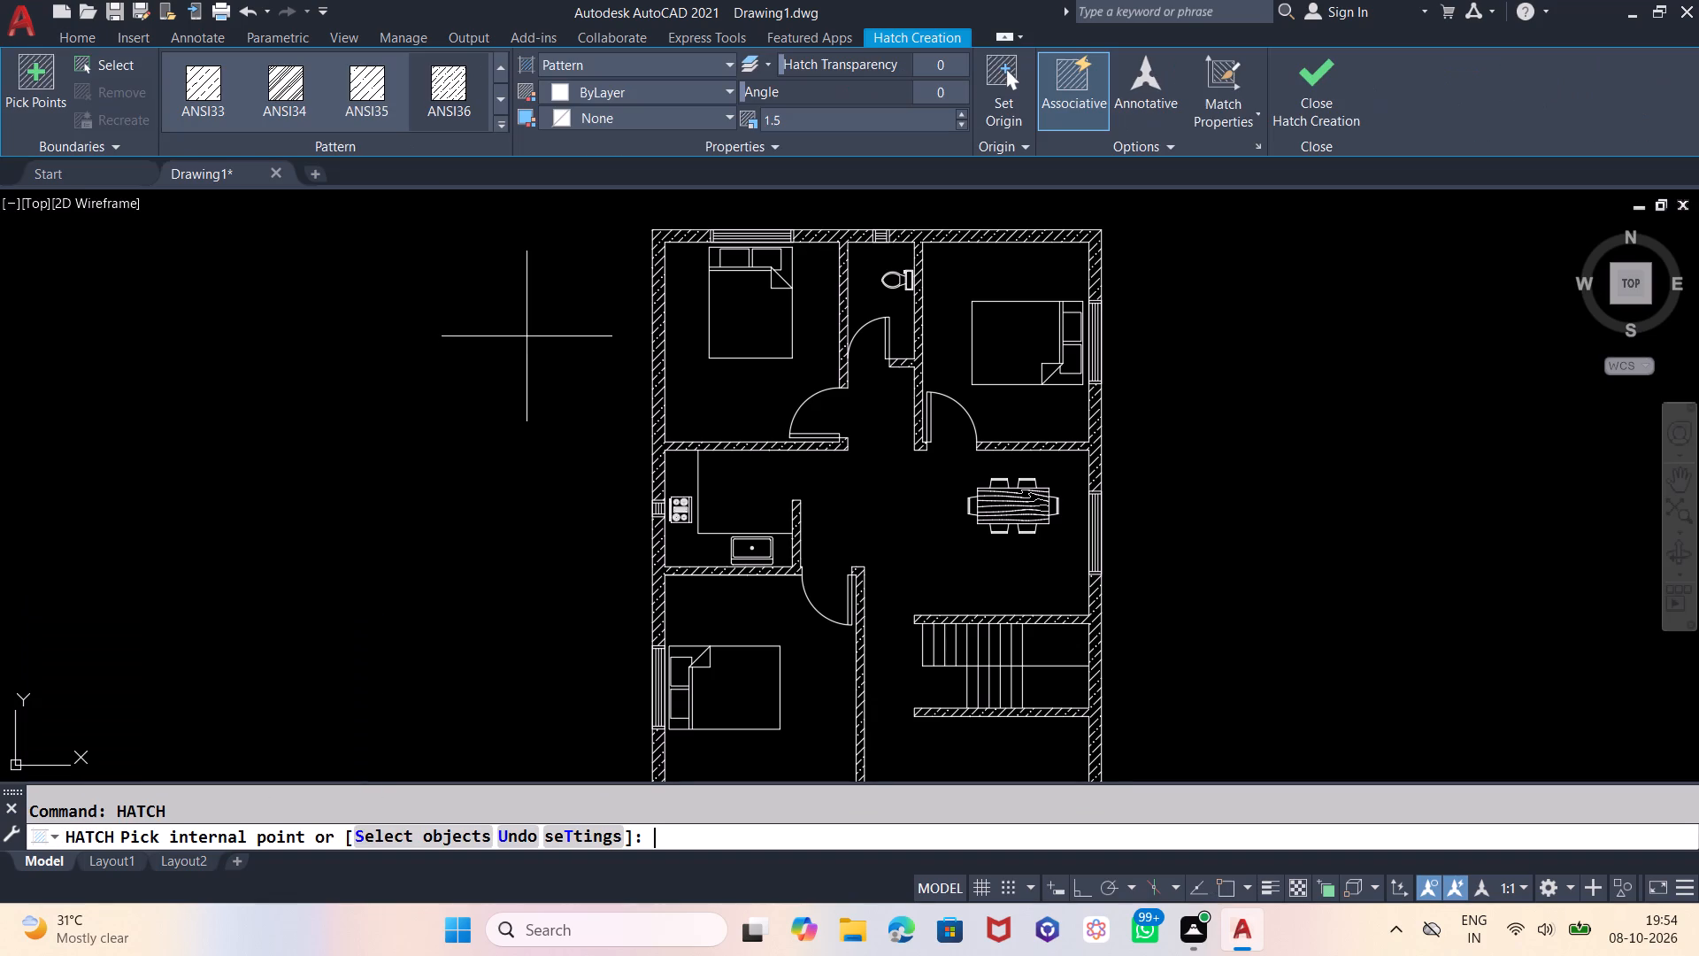
{"action": "left_click", "coordinate": [496, 101]}
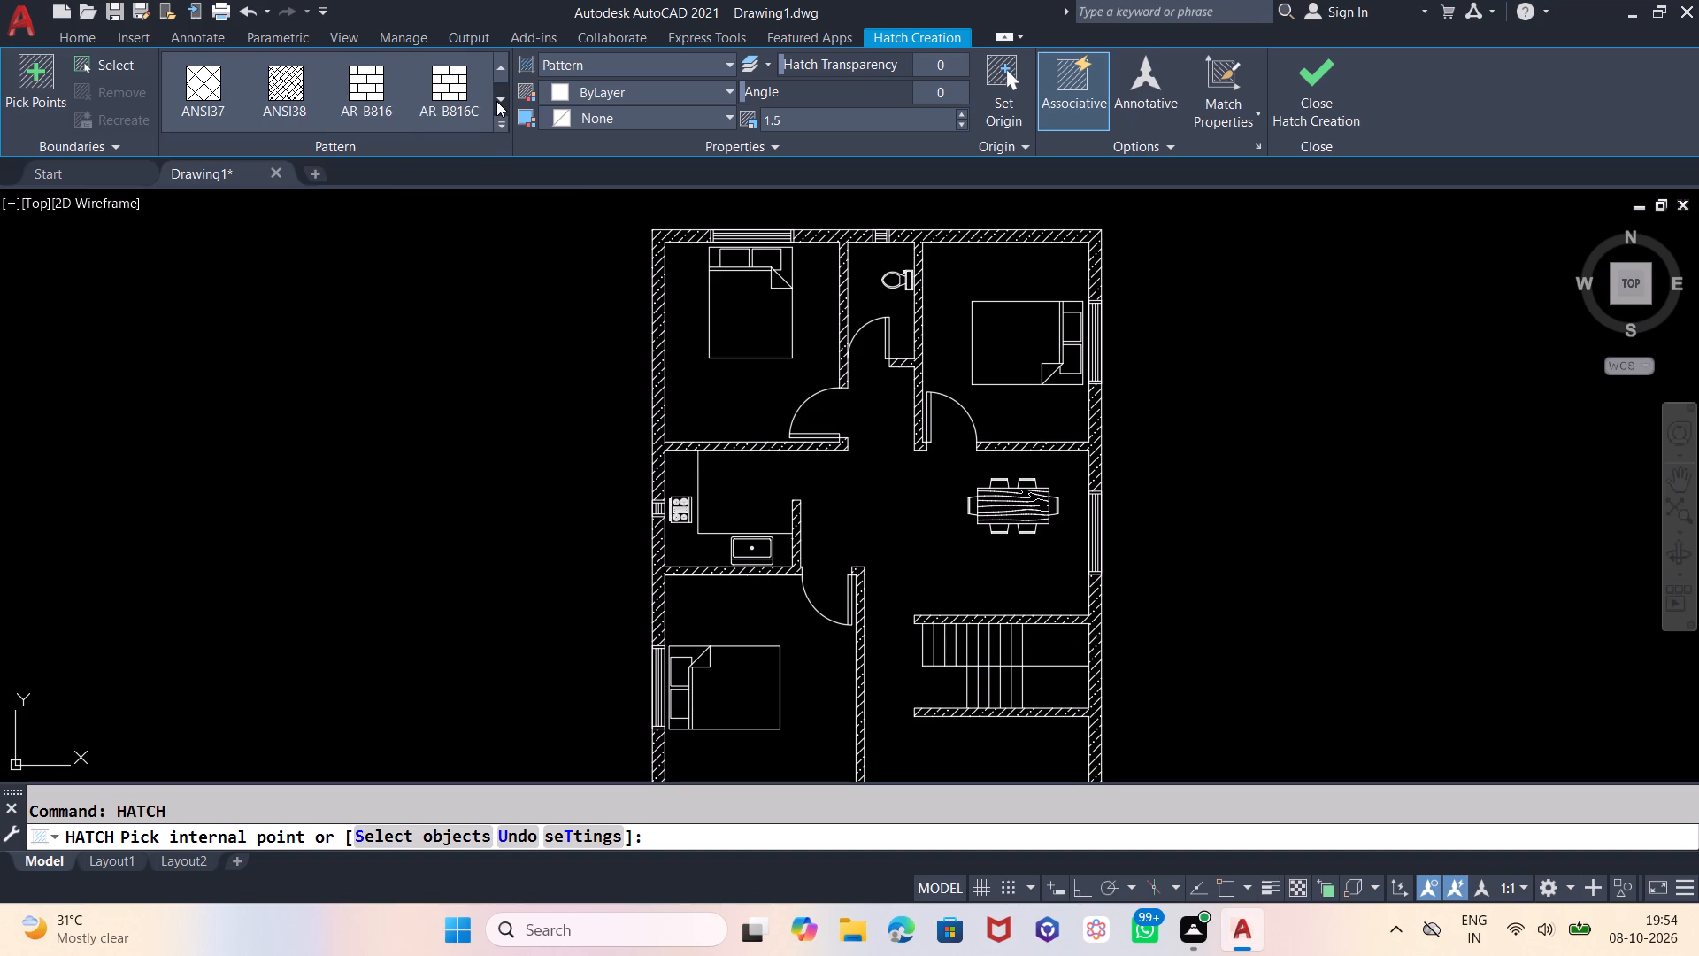
{"action": "left_click", "coordinate": [498, 118]}
{"action": "scroll", "coordinate": [381, 166], "scroll_direction": "down", "scroll_amount": 4}
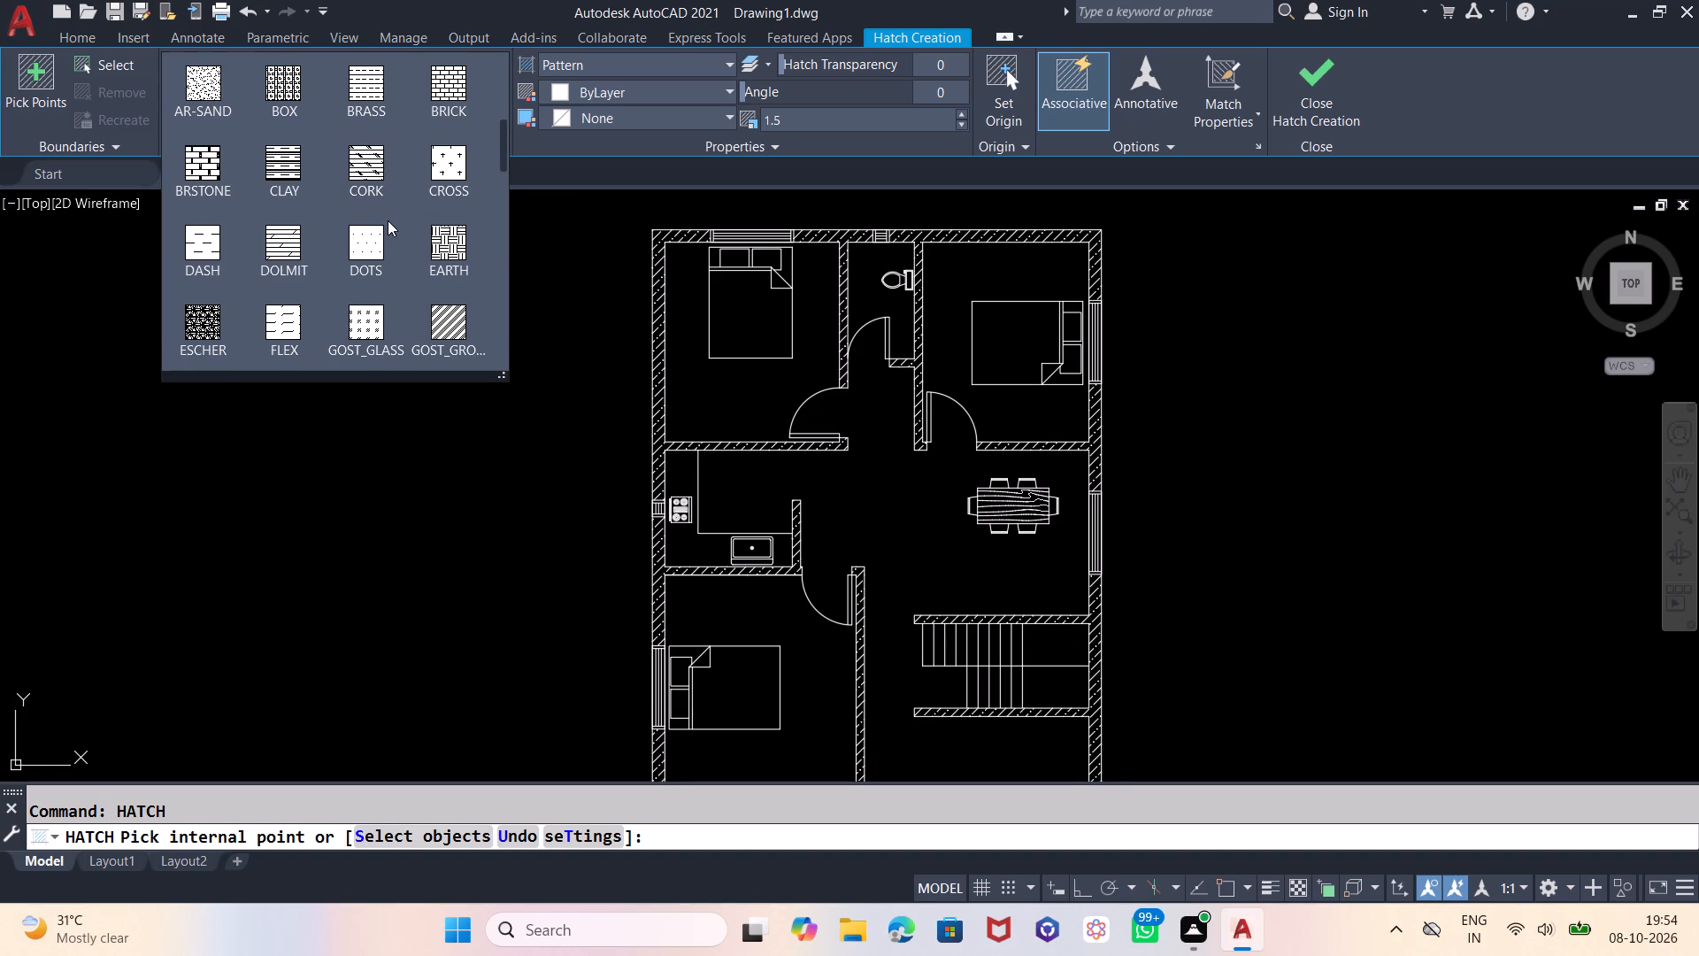
{"action": "scroll", "coordinate": [387, 220], "scroll_direction": "down", "scroll_amount": 3}
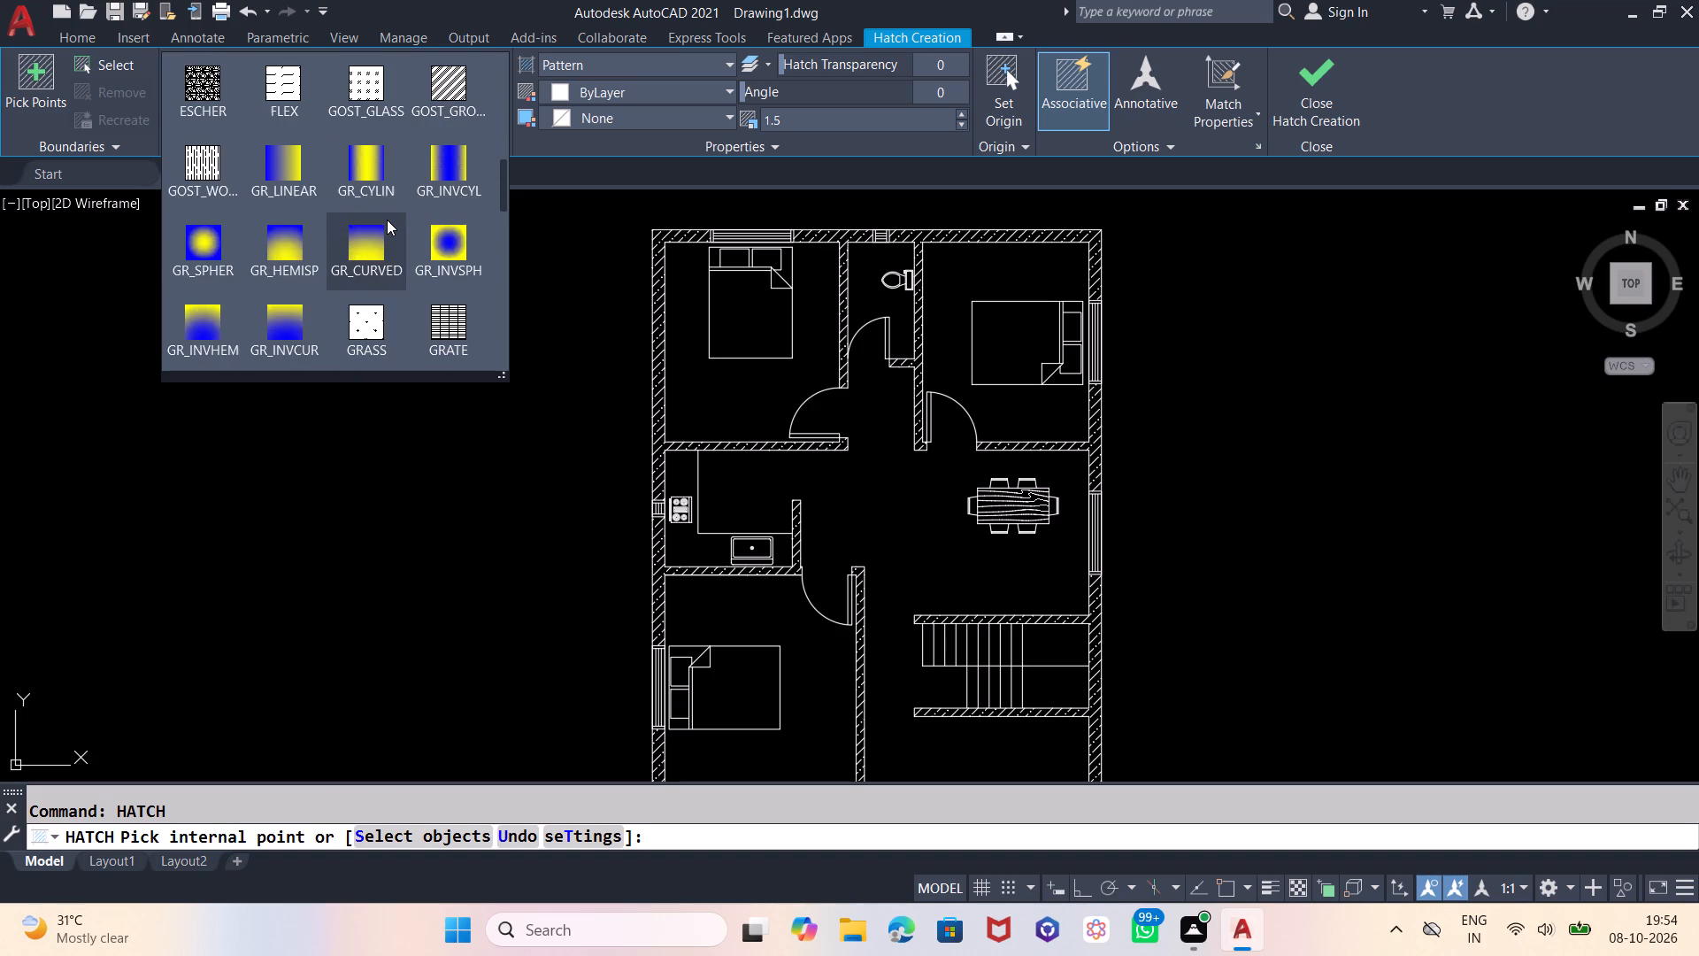
{"action": "scroll", "coordinate": [387, 220], "scroll_direction": "down", "scroll_amount": 2}
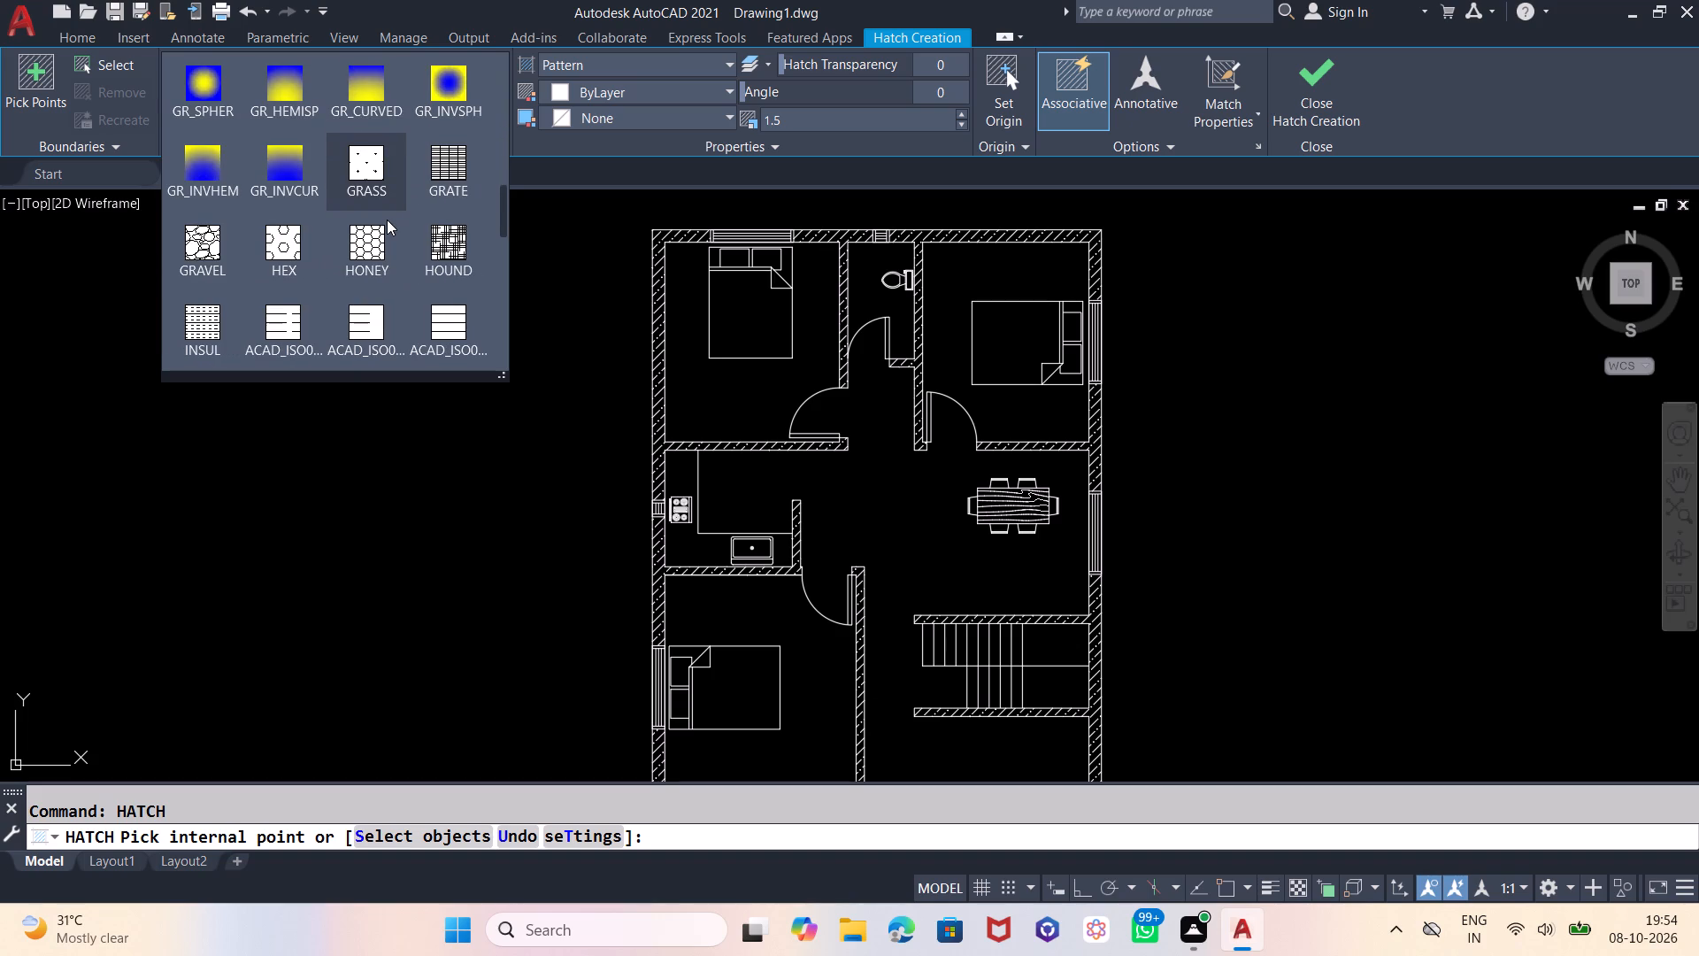
{"action": "scroll", "coordinate": [387, 220], "scroll_direction": "down", "scroll_amount": 4}
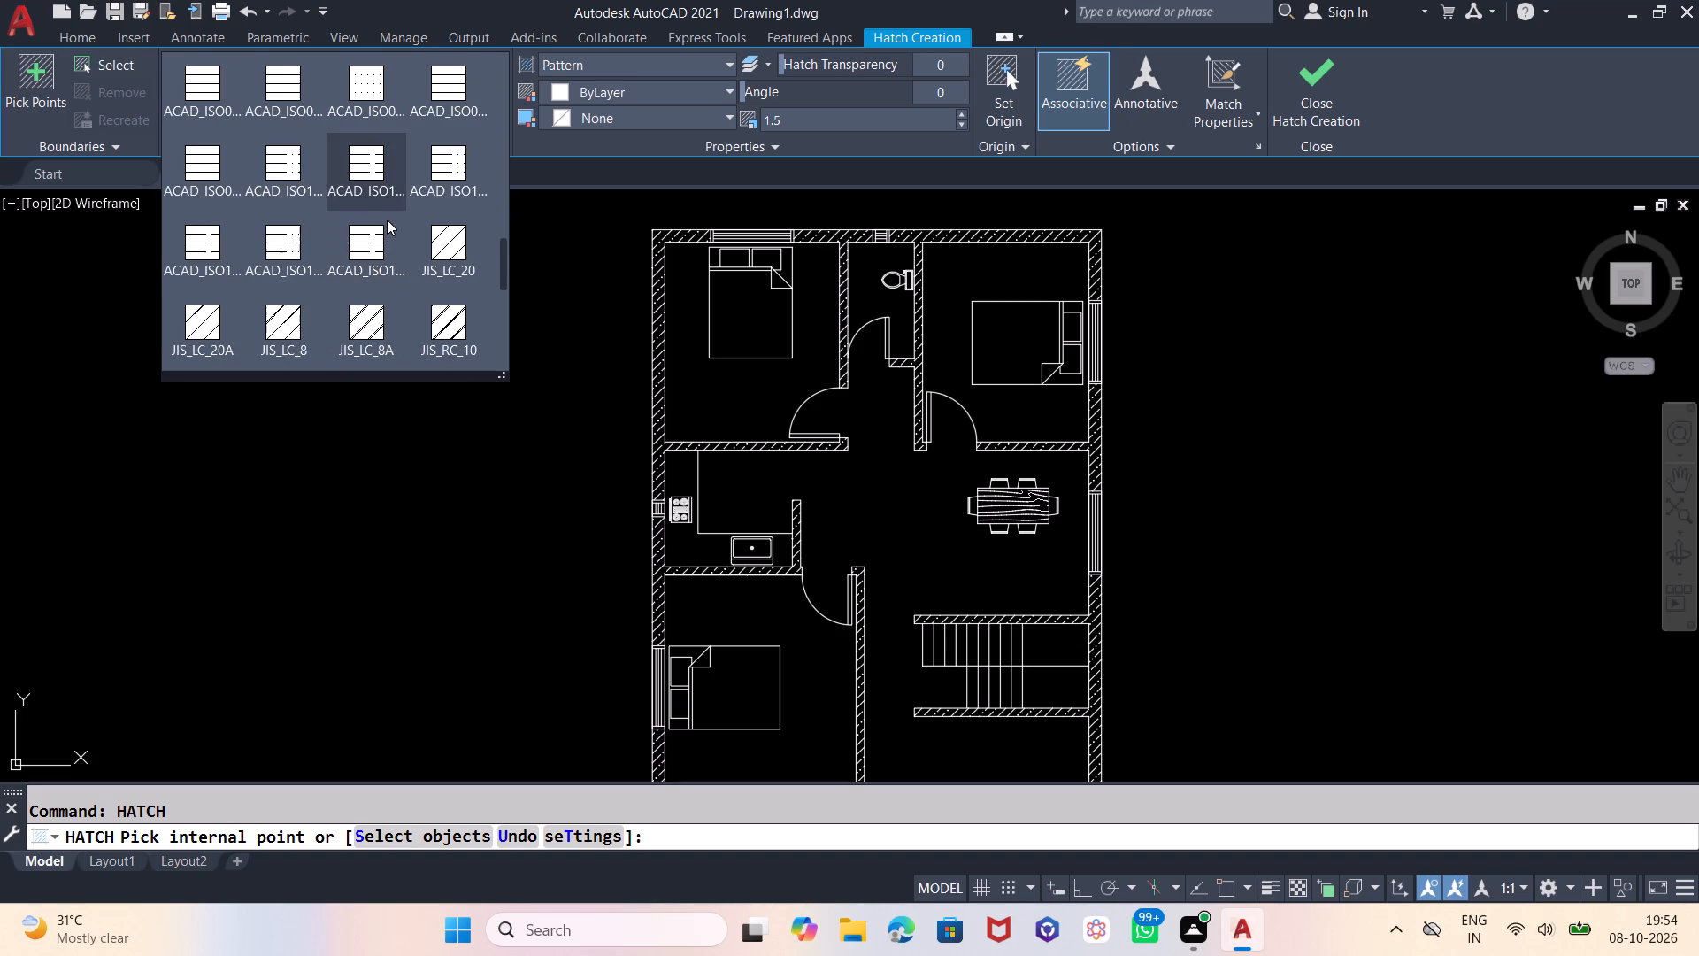
{"action": "scroll", "coordinate": [387, 220], "scroll_direction": "down", "scroll_amount": 1}
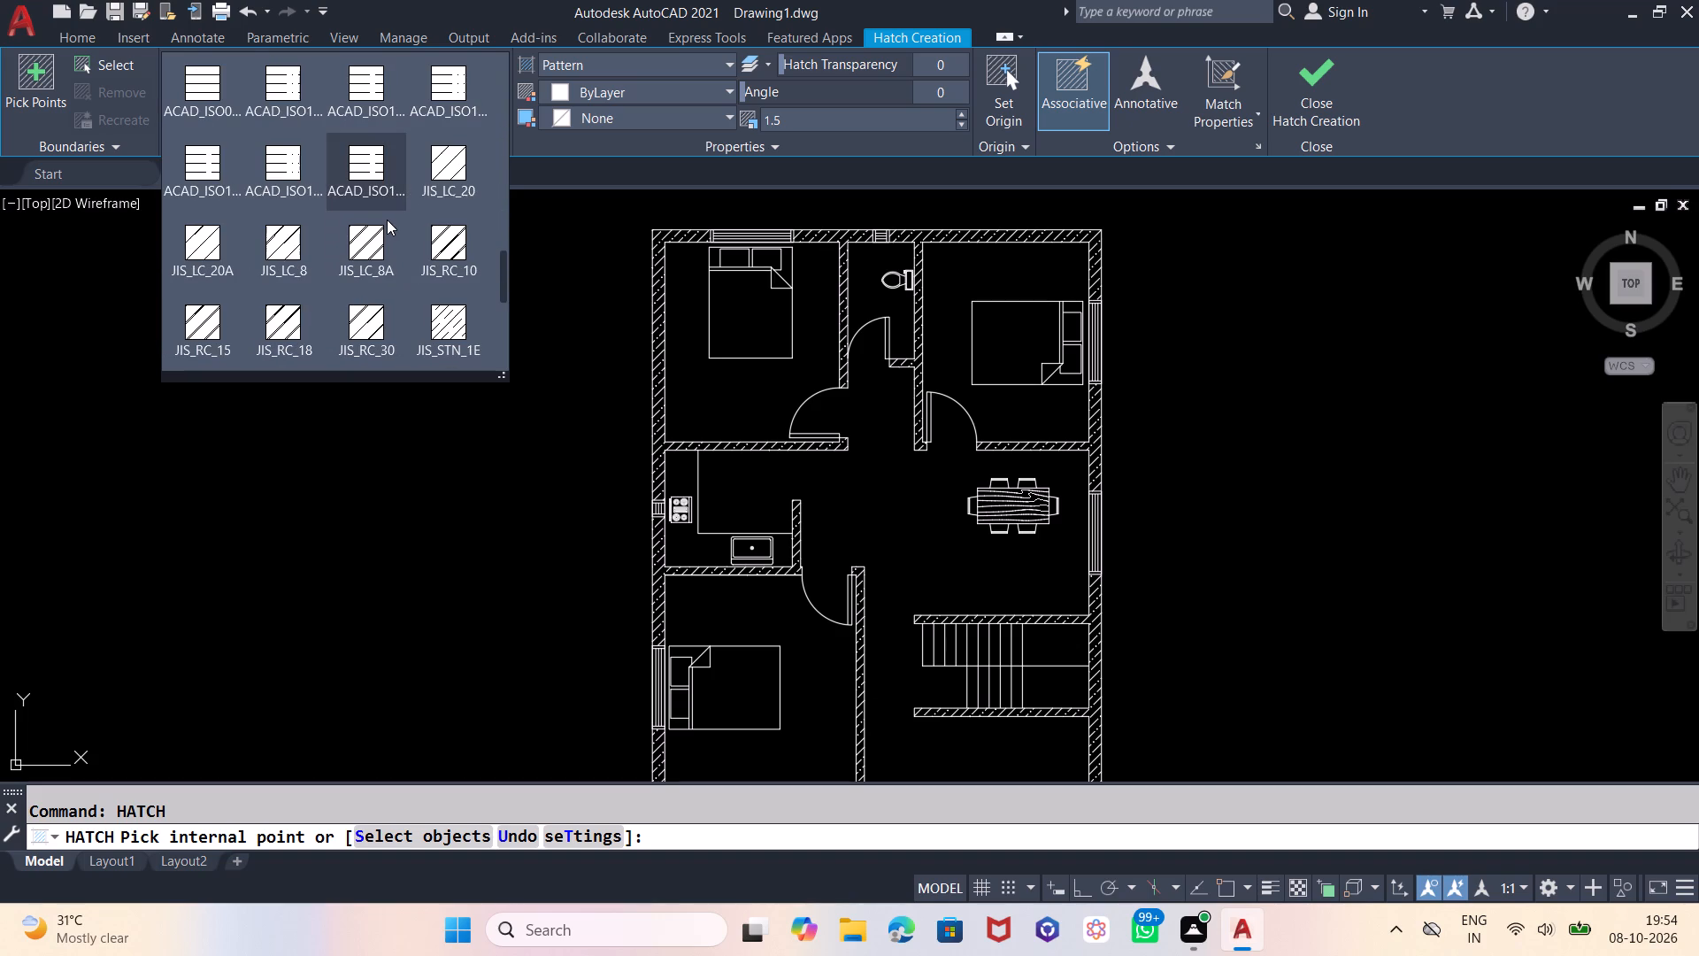
{"action": "scroll", "coordinate": [387, 220], "scroll_direction": "down", "scroll_amount": 1}
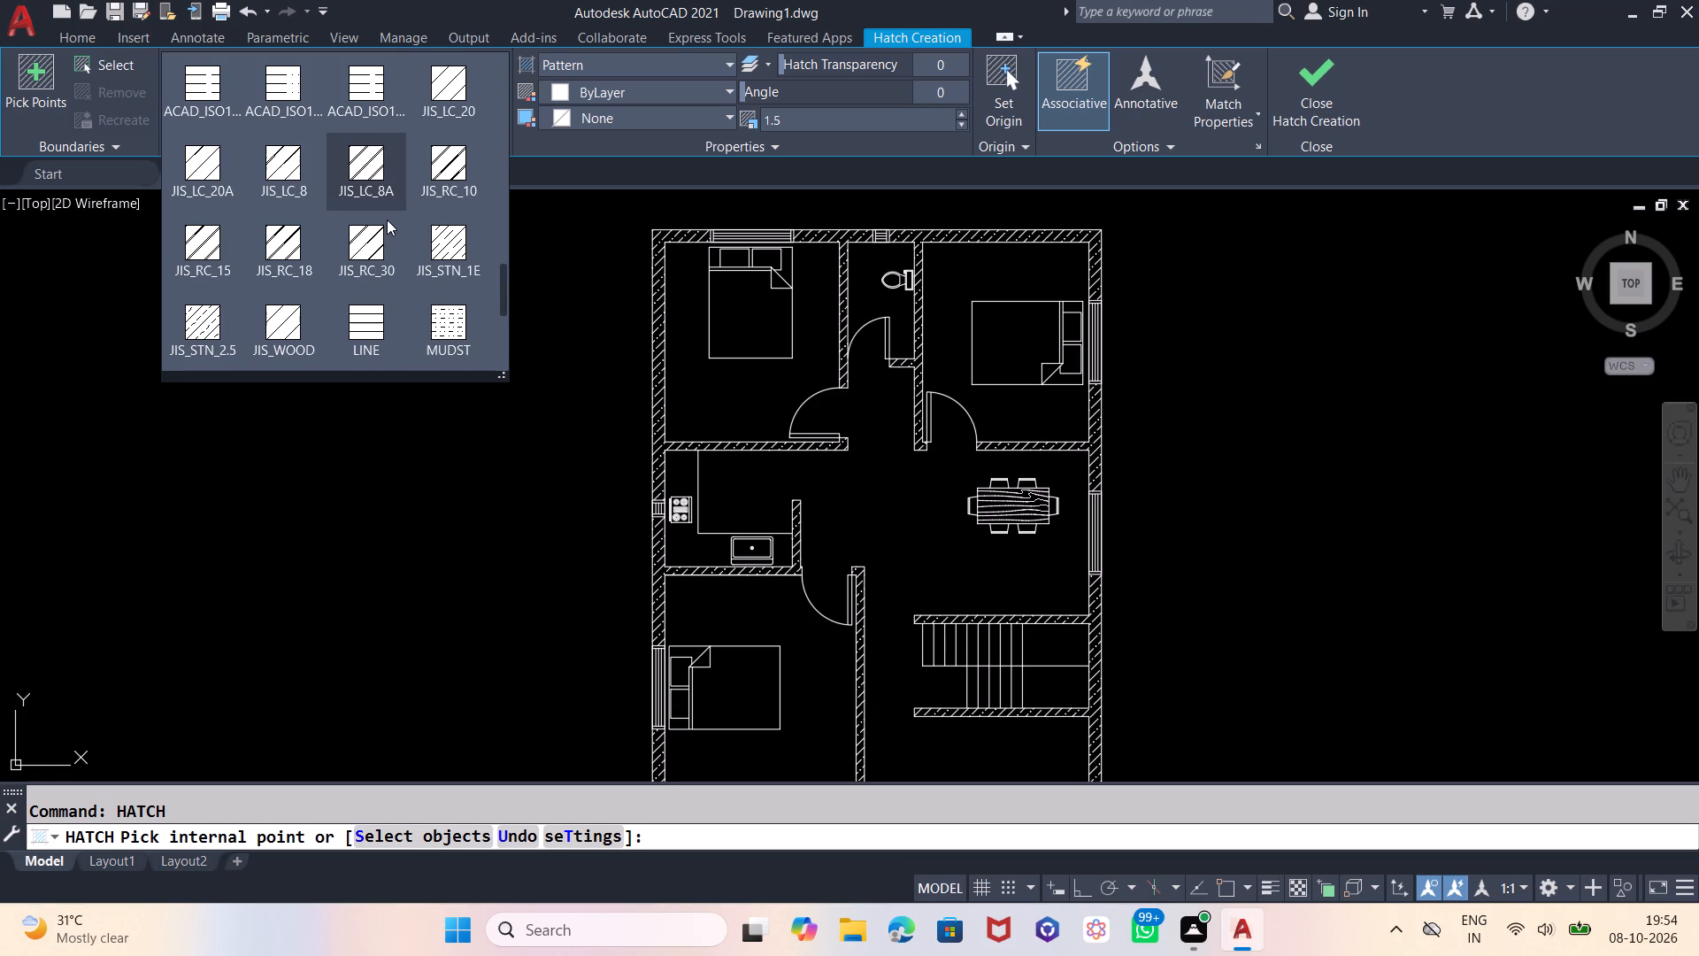
{"action": "left_click", "coordinate": [290, 321]}
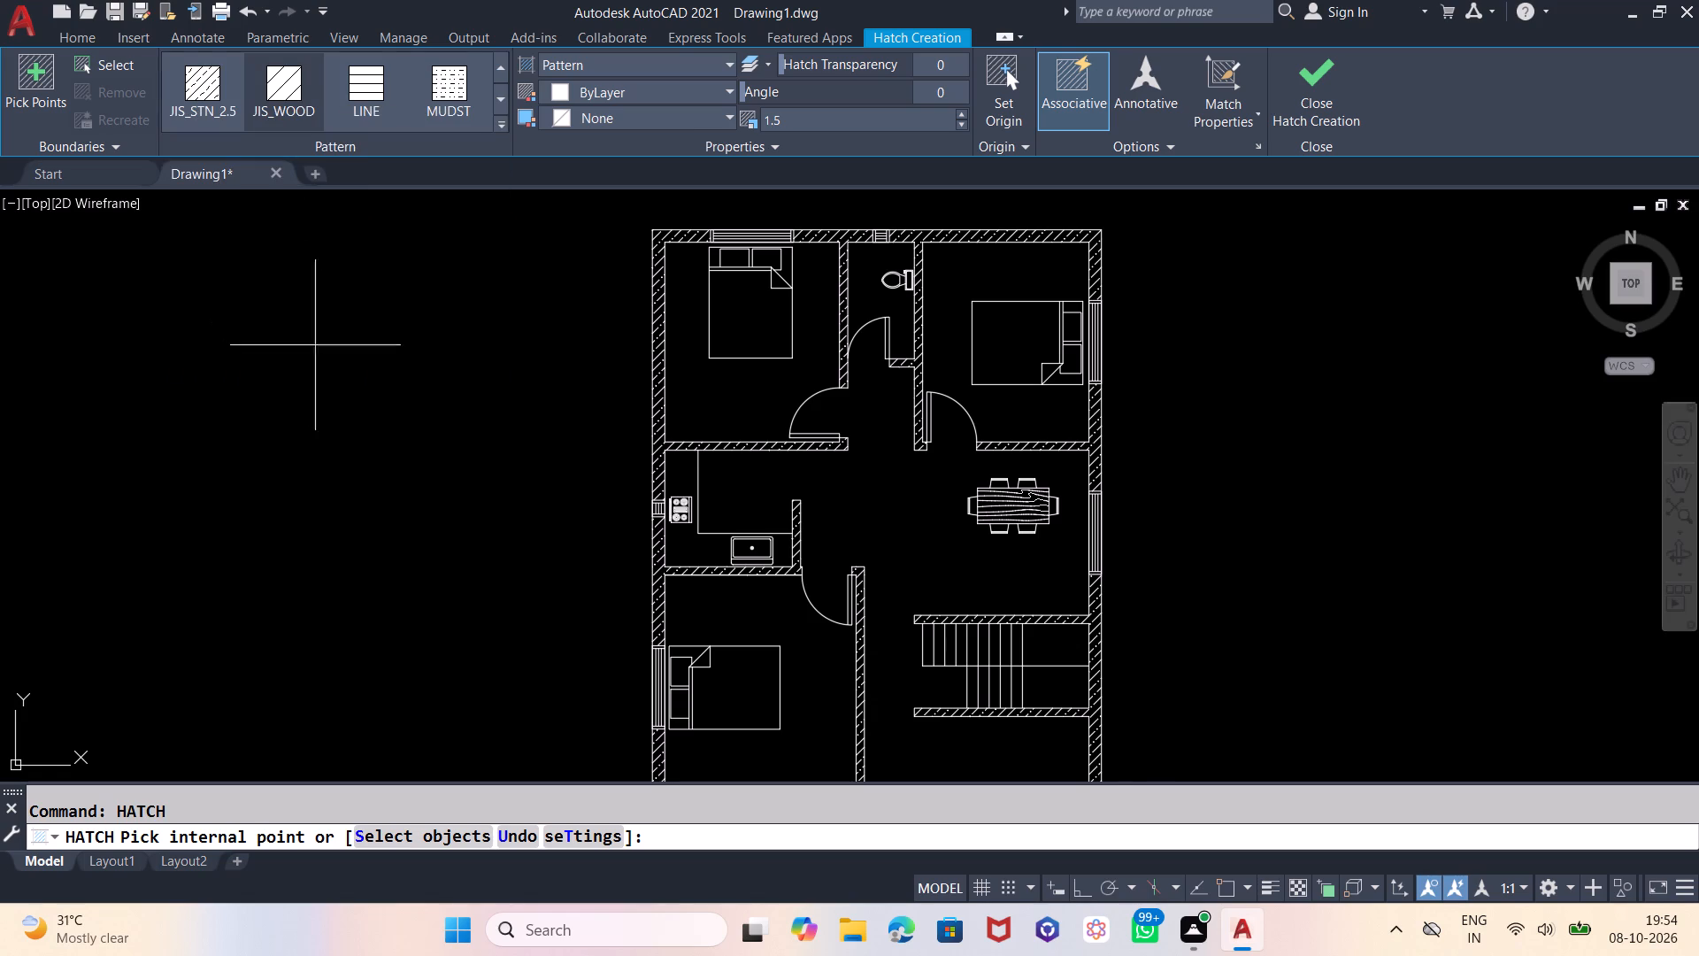
{"action": "left_click", "coordinate": [685, 543]}
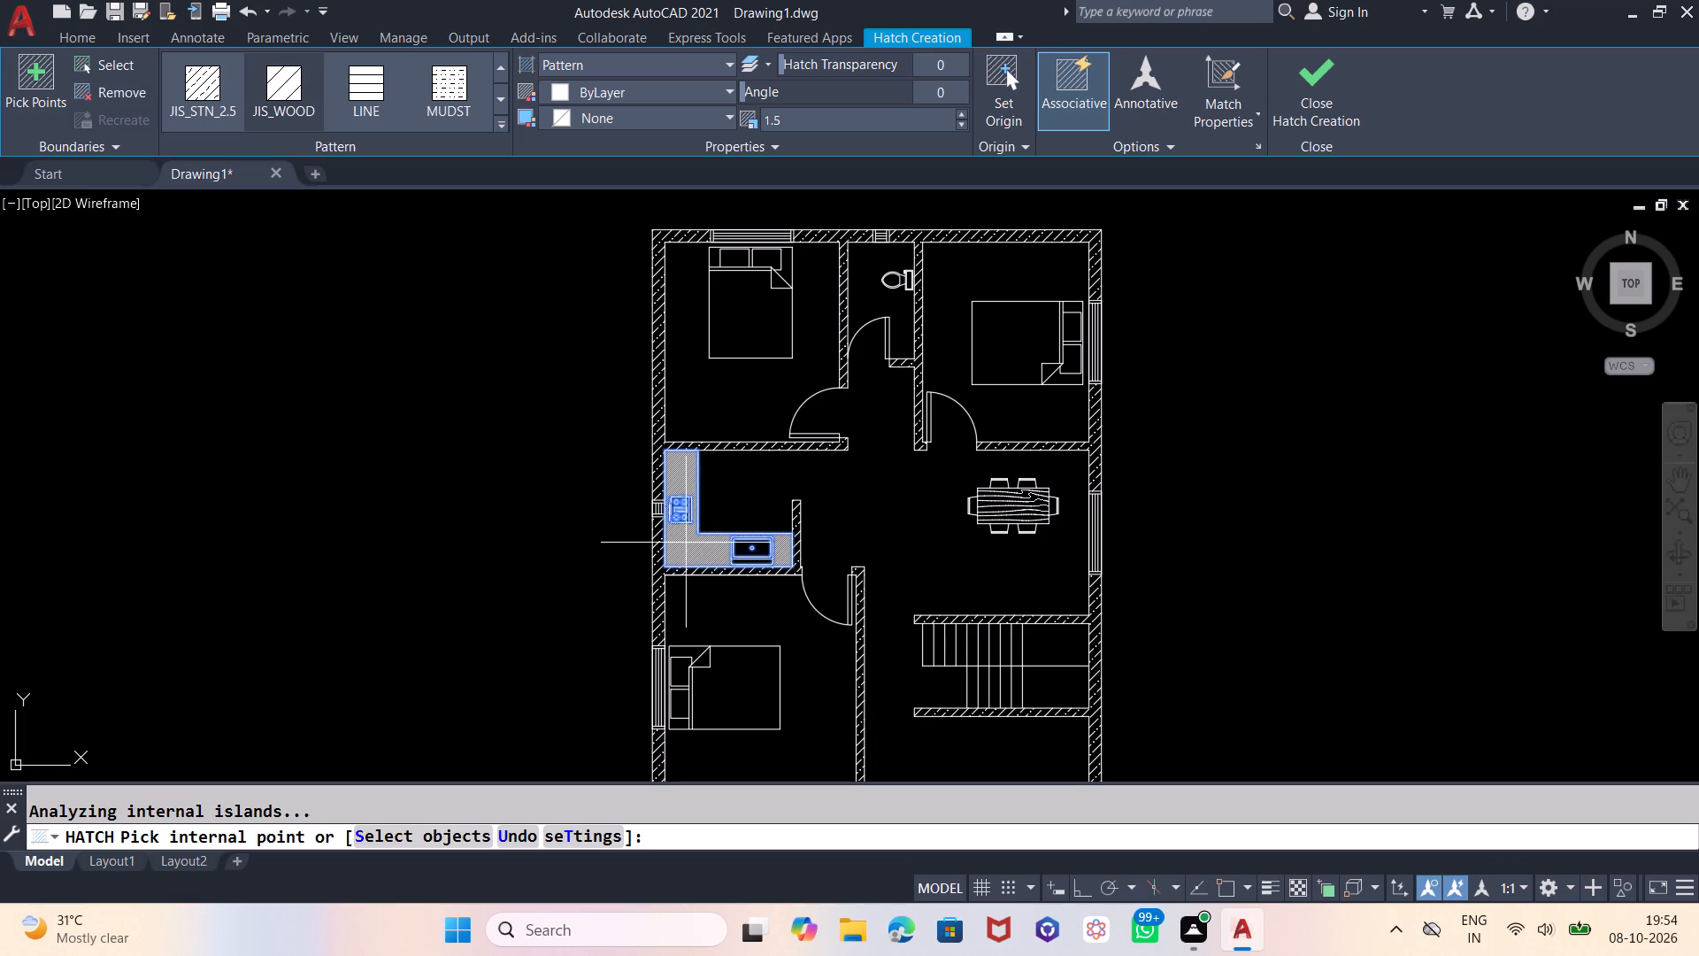
Set the kitchen counter hatch's pattern scale to 6.2 and finish the hatch.
{"action": "triple_click", "coordinate": [962, 113]}
{"action": "double_click", "coordinate": [962, 113]}
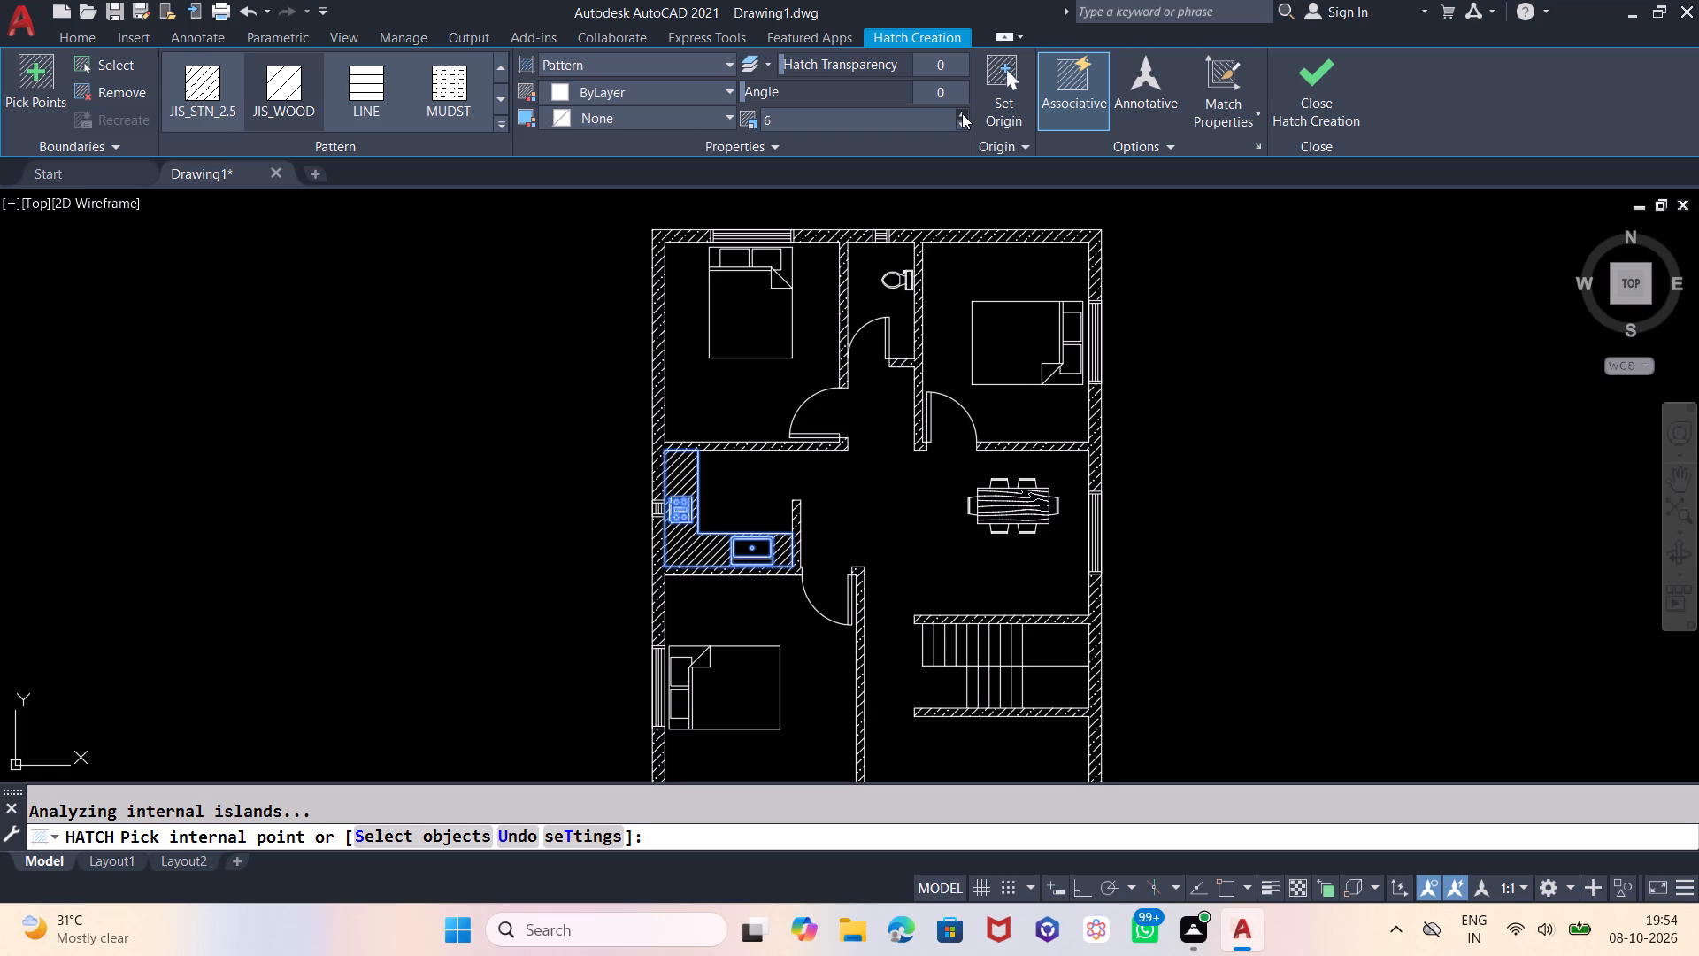
{"action": "left_click", "coordinate": [962, 113]}
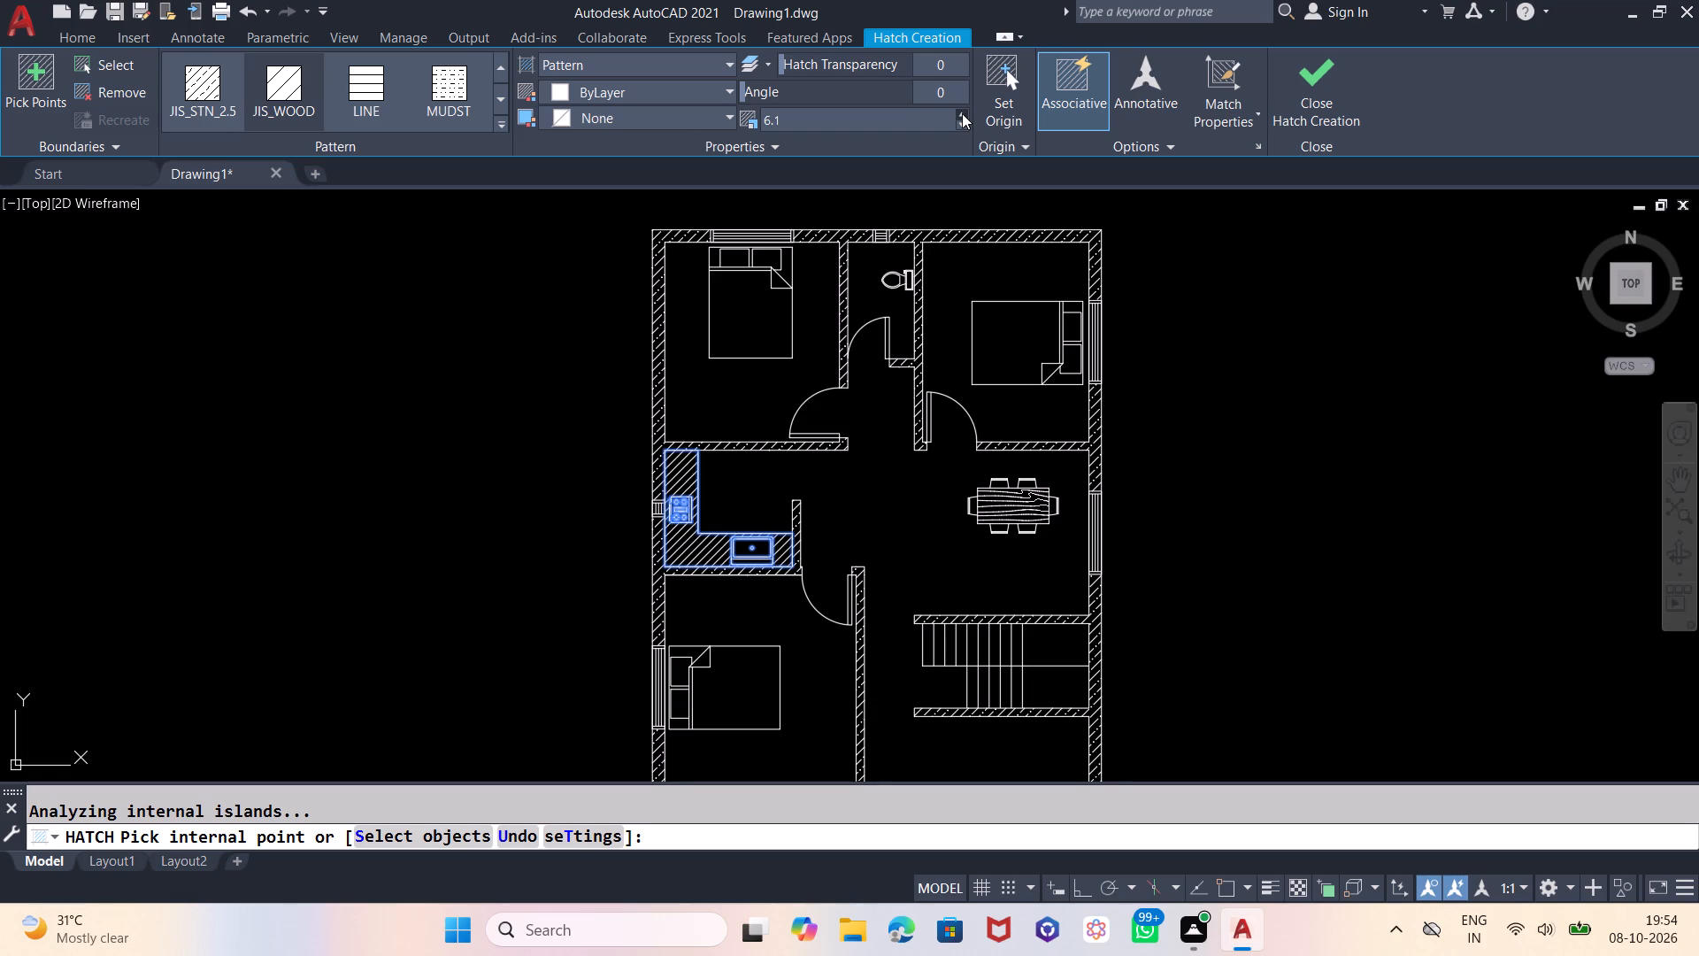
{"action": "left_click", "coordinate": [962, 113]}
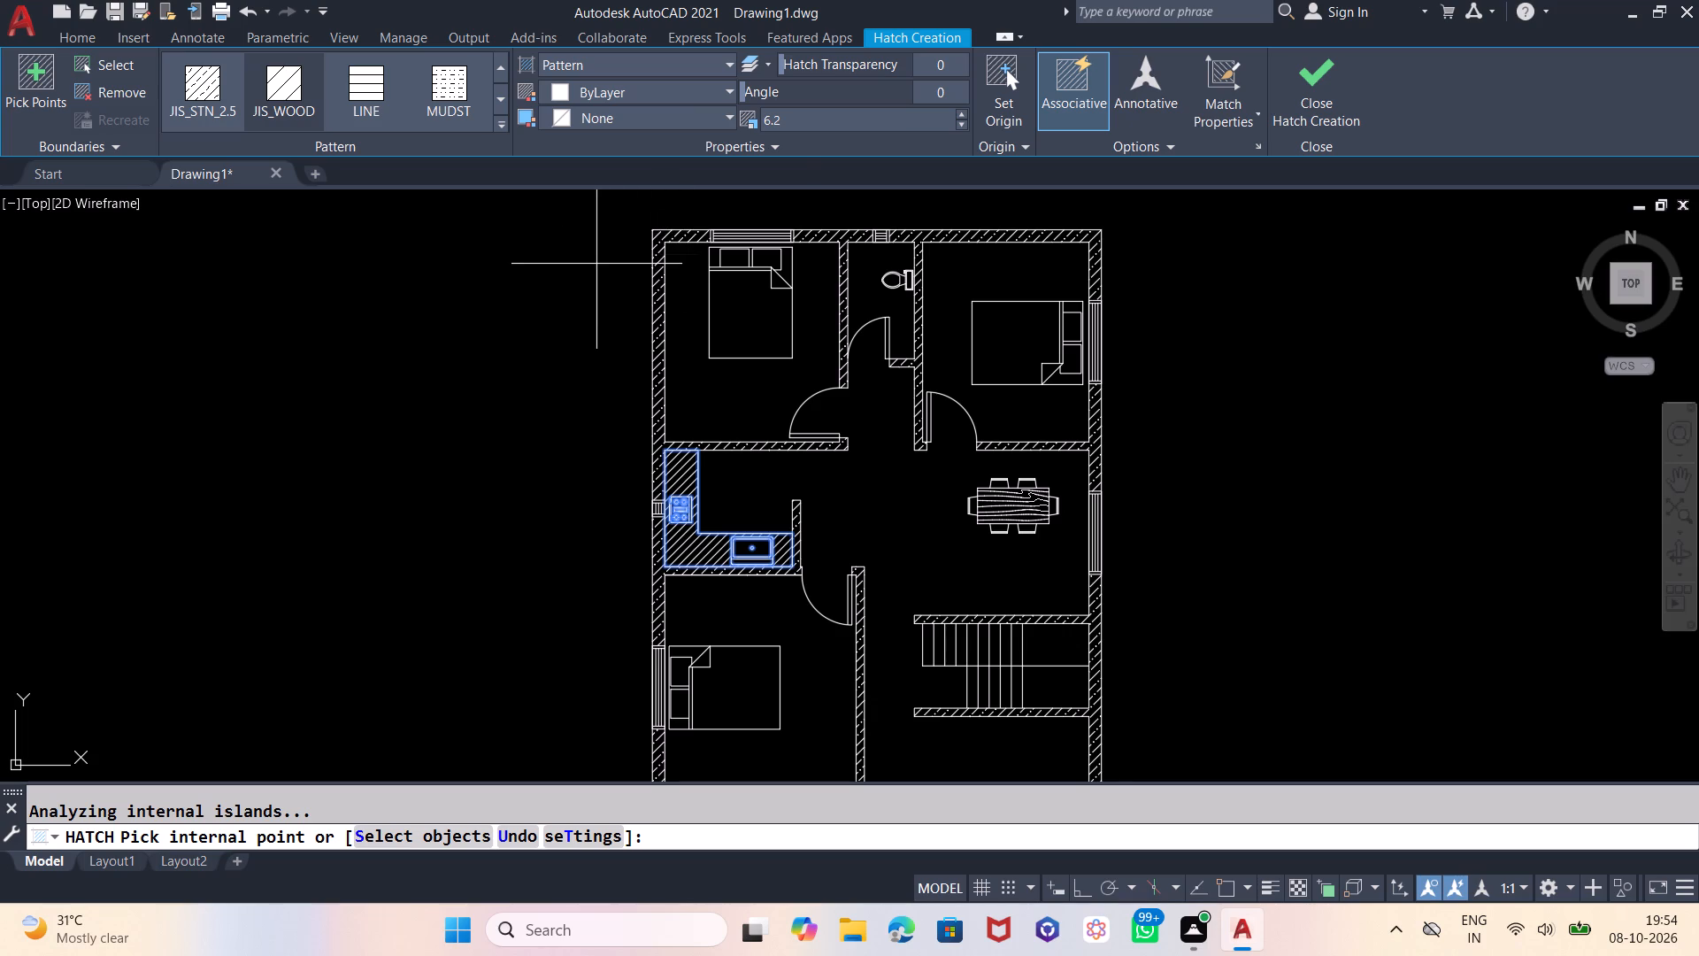
{"action": "key", "text": "Return"}
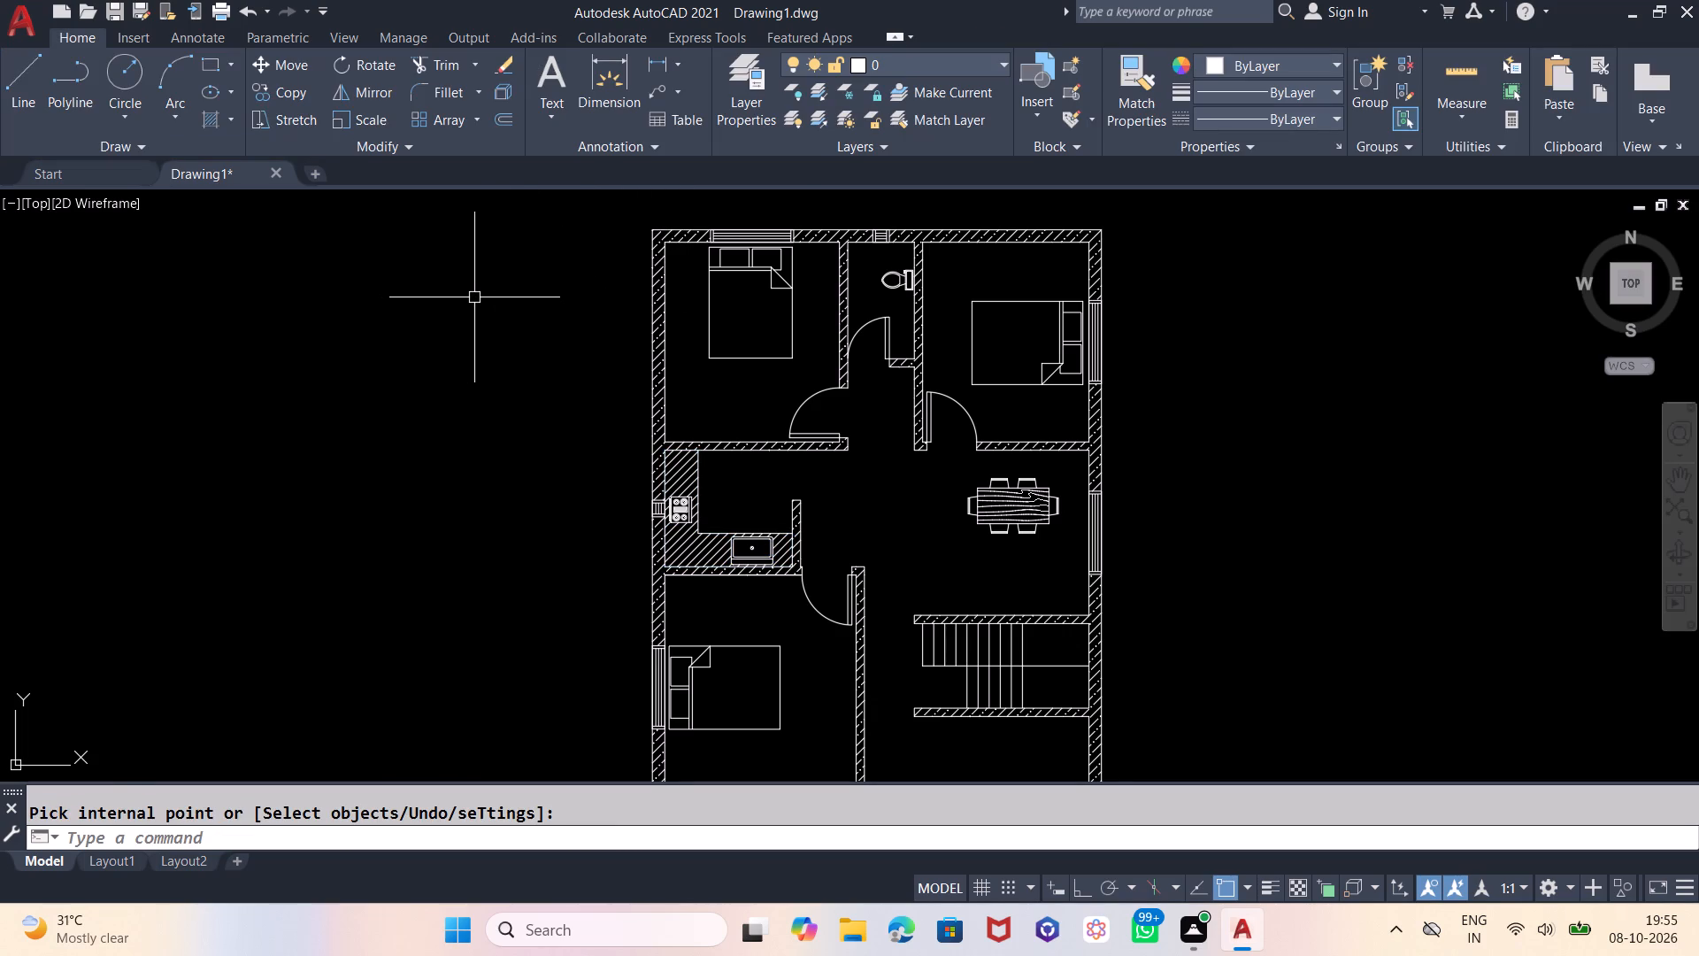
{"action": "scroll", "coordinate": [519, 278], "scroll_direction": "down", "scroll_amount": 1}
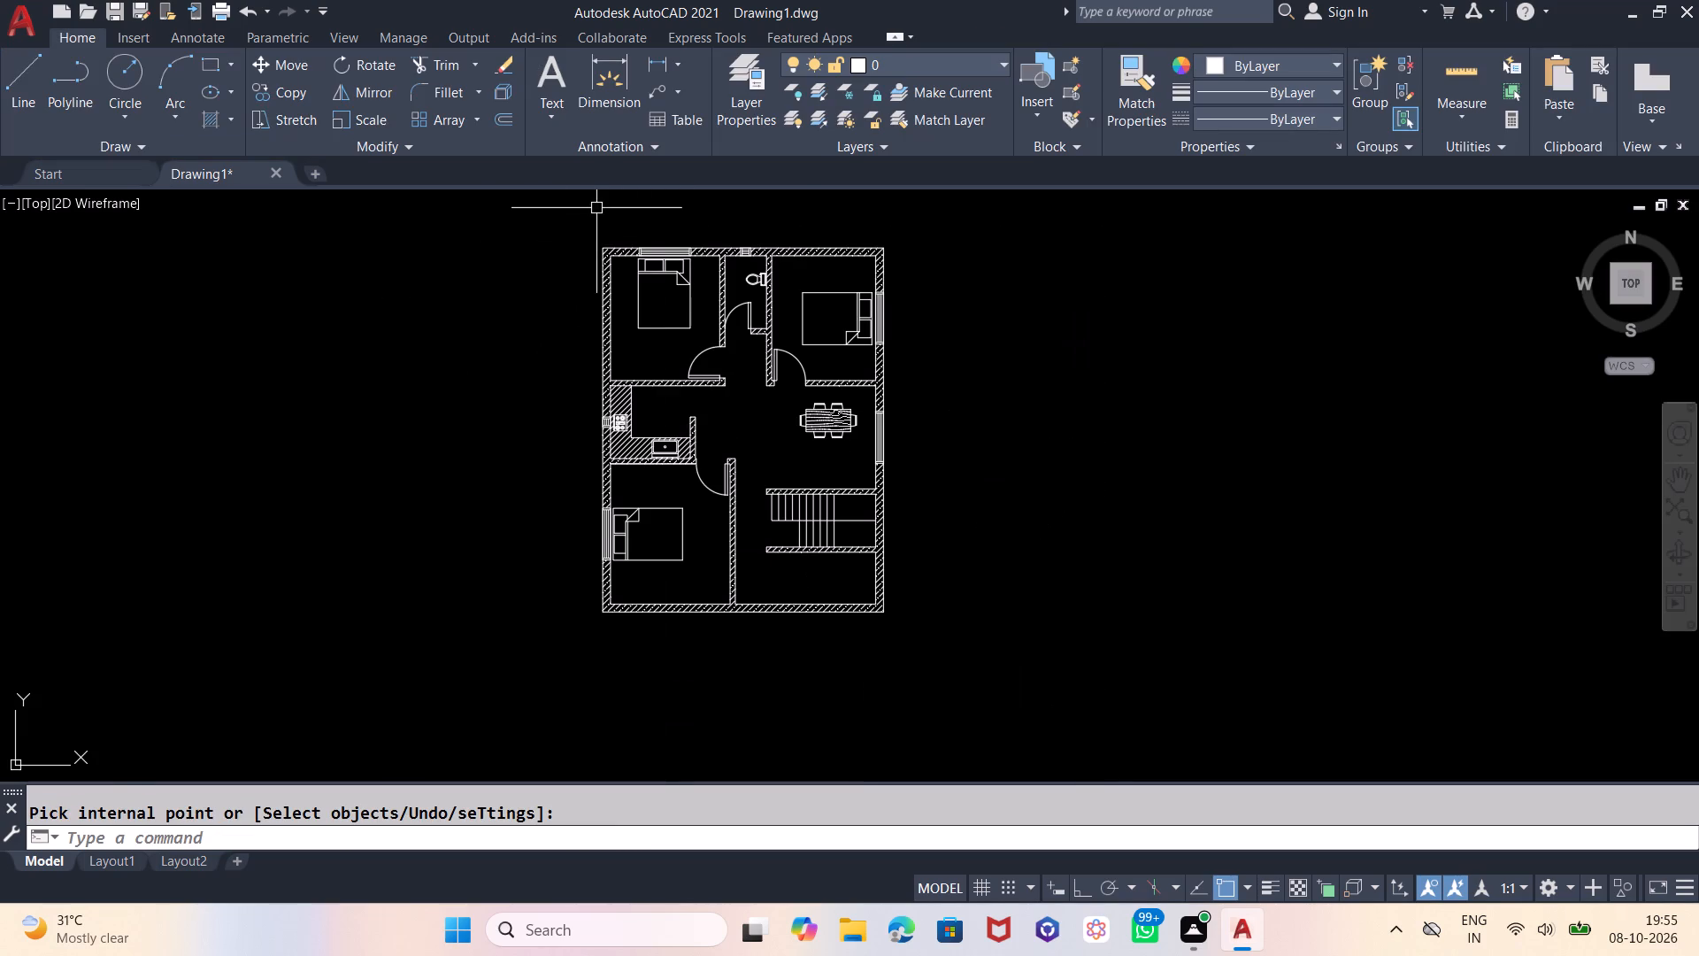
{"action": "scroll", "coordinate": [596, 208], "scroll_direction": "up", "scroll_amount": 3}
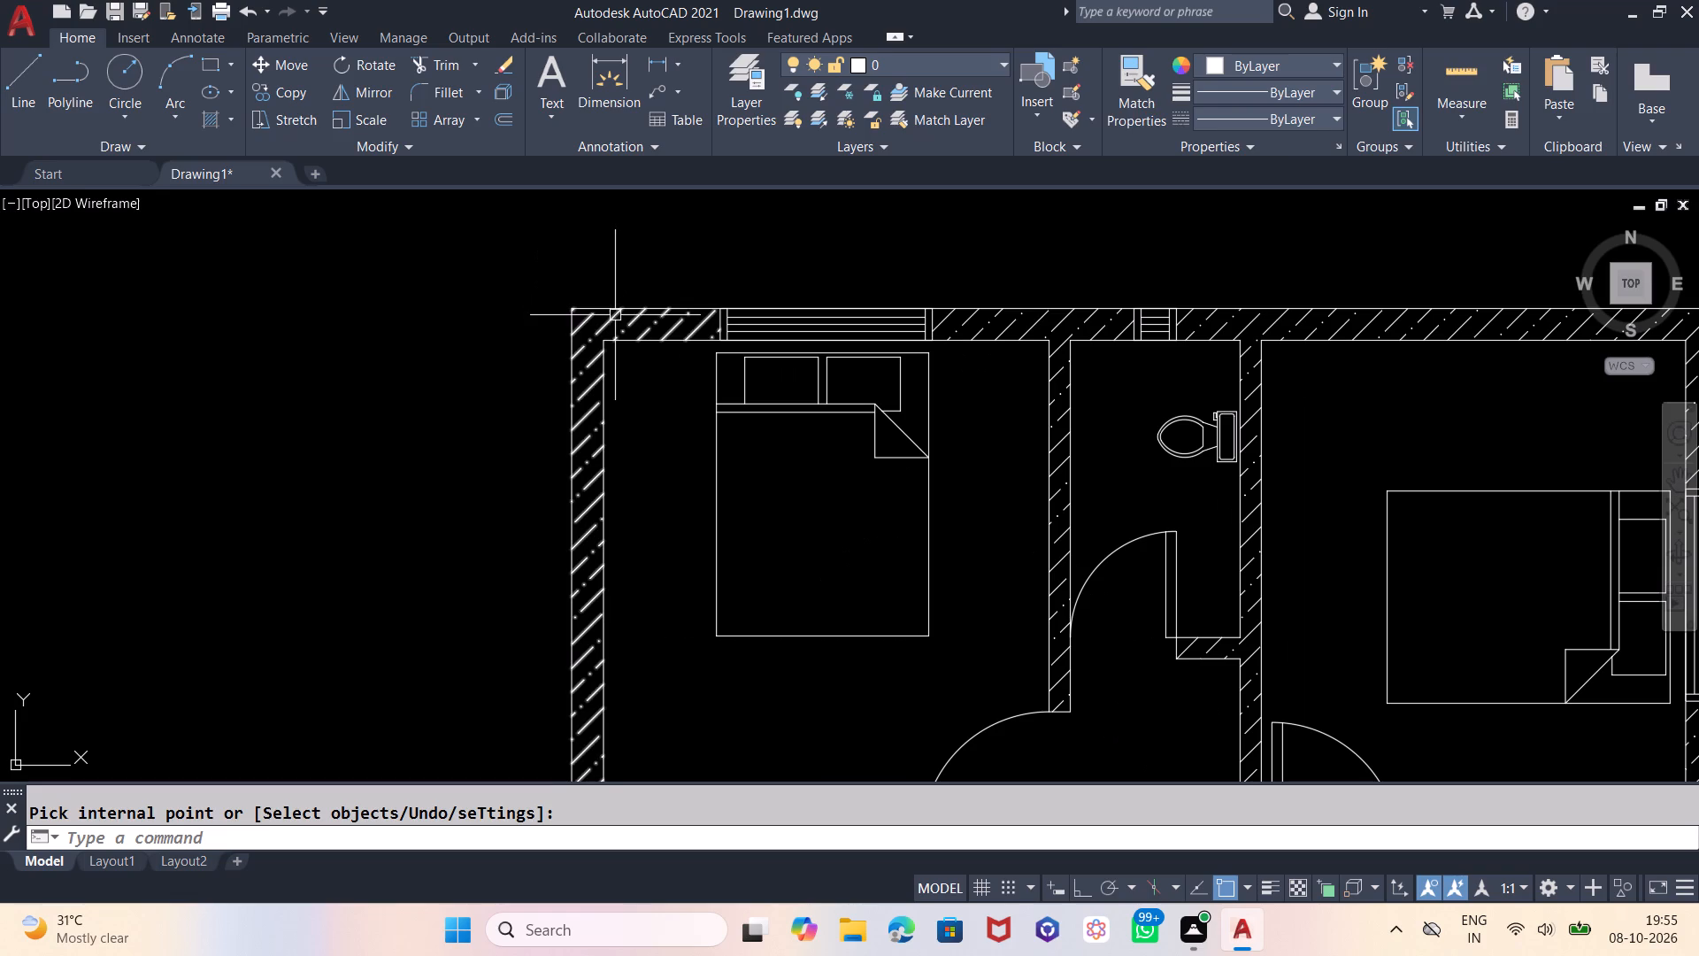
Select the hatch in the northwest bedroom's outer corner wall and set its colour to green 88,186,72.
{"action": "left_click", "coordinate": [615, 317]}
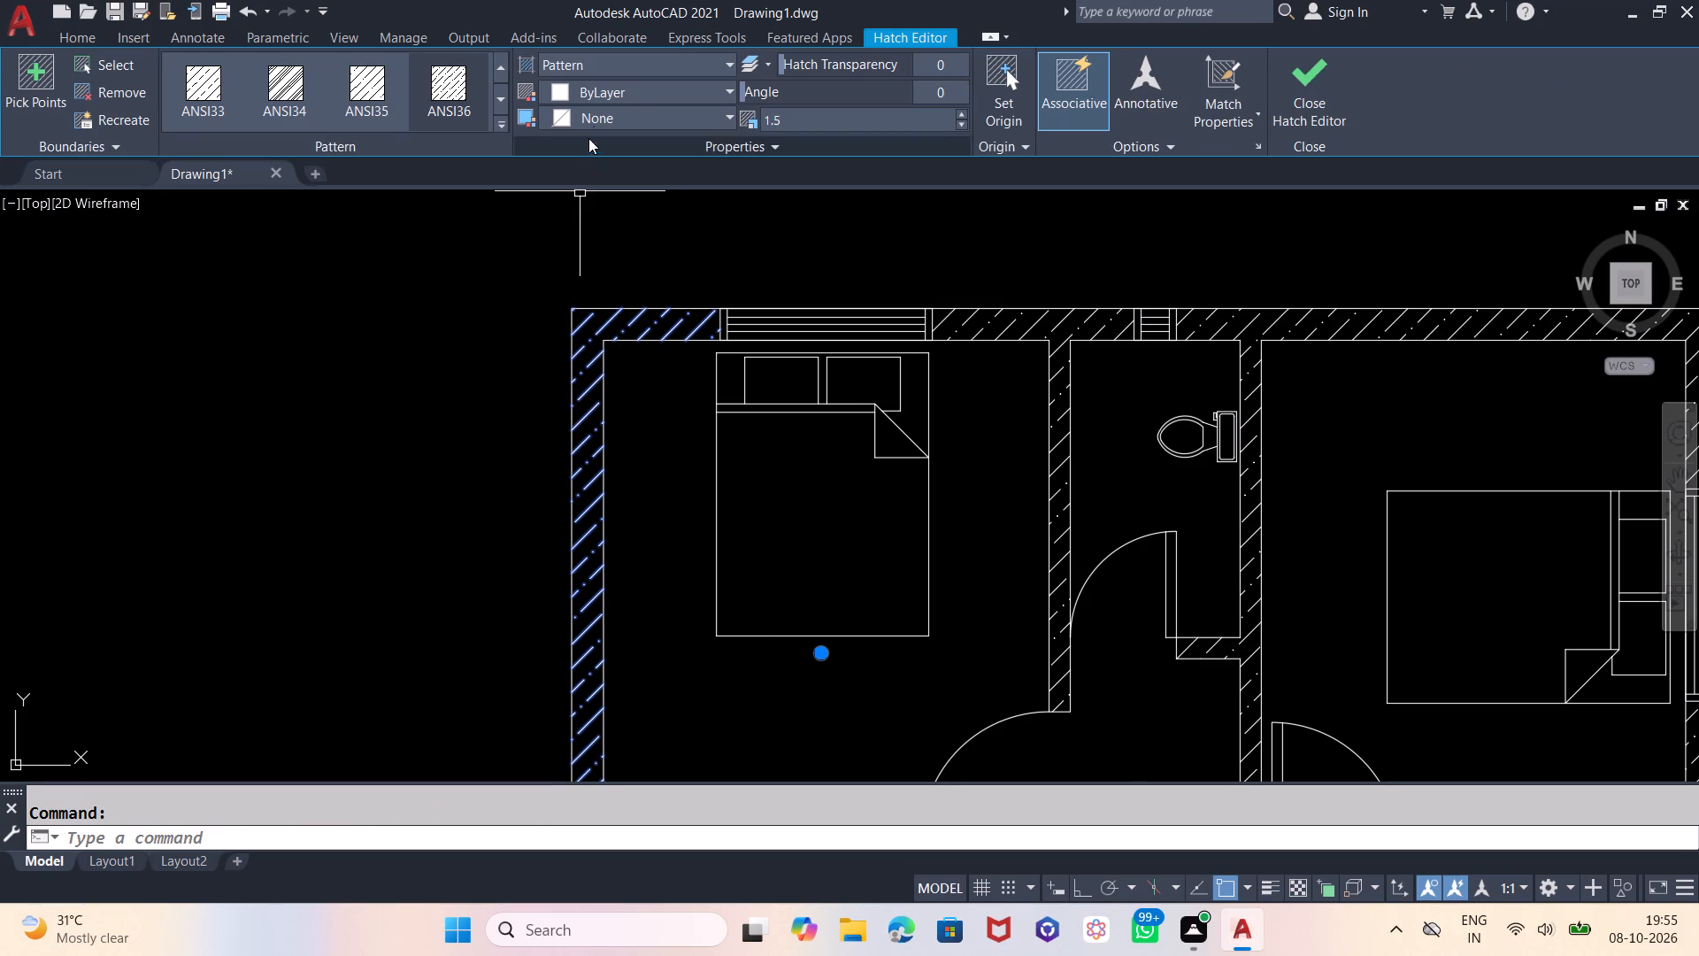
{"action": "left_click", "coordinate": [690, 85]}
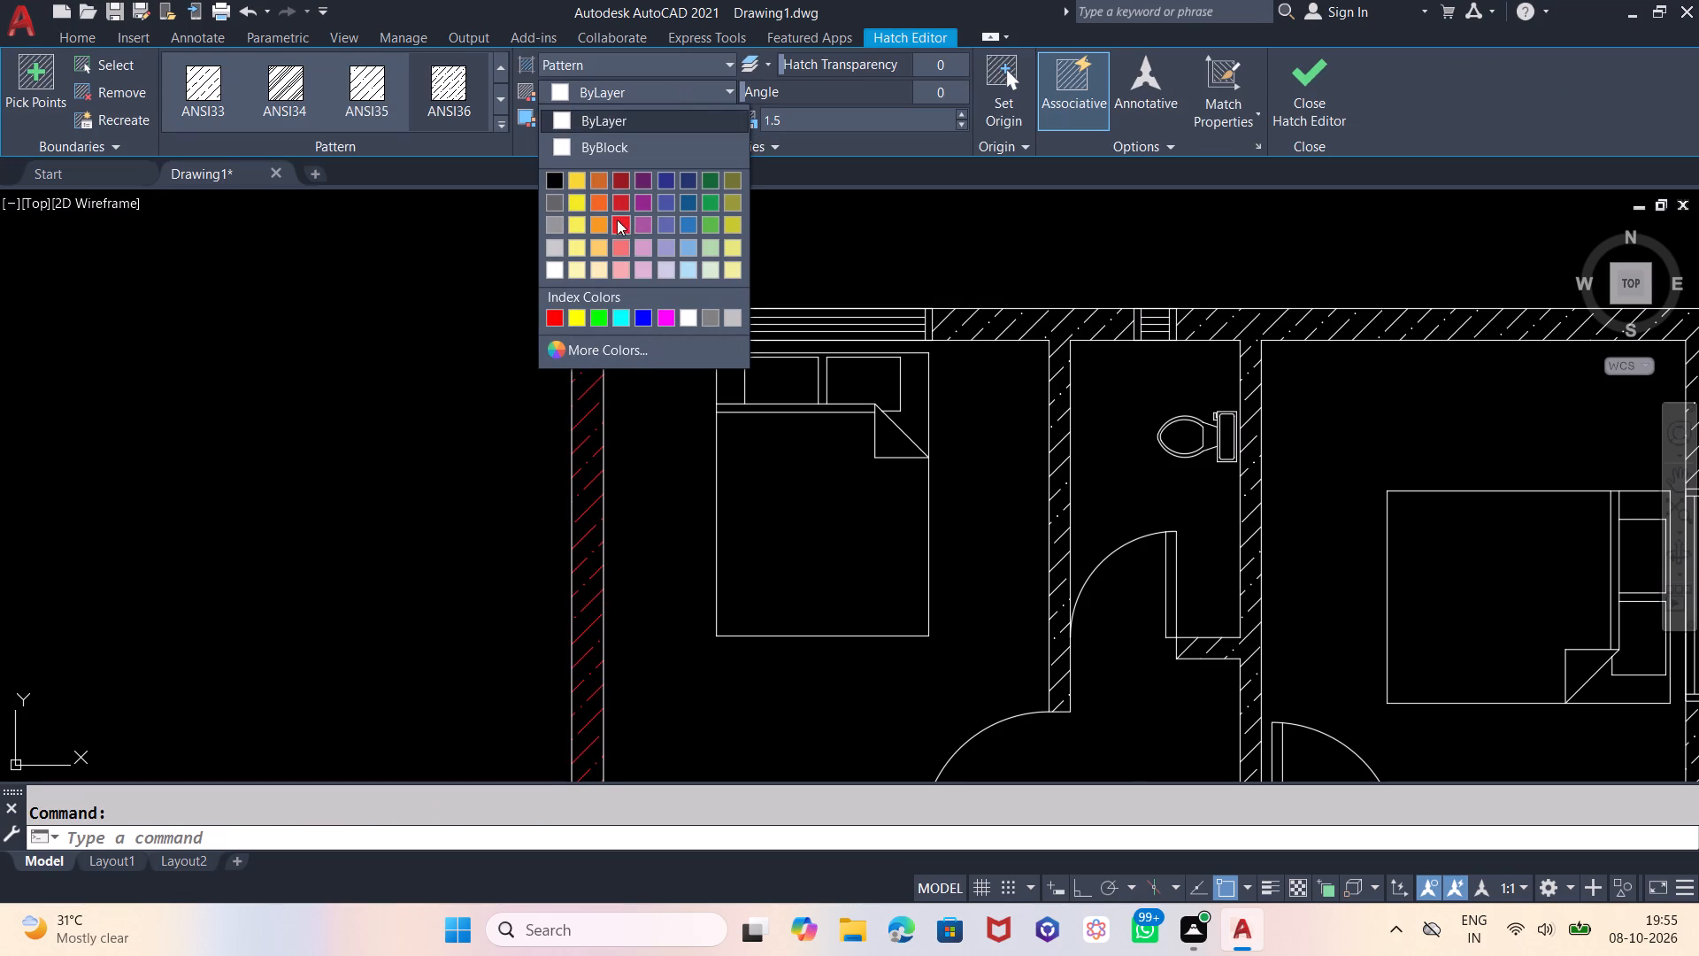
{"action": "left_click", "coordinate": [710, 225]}
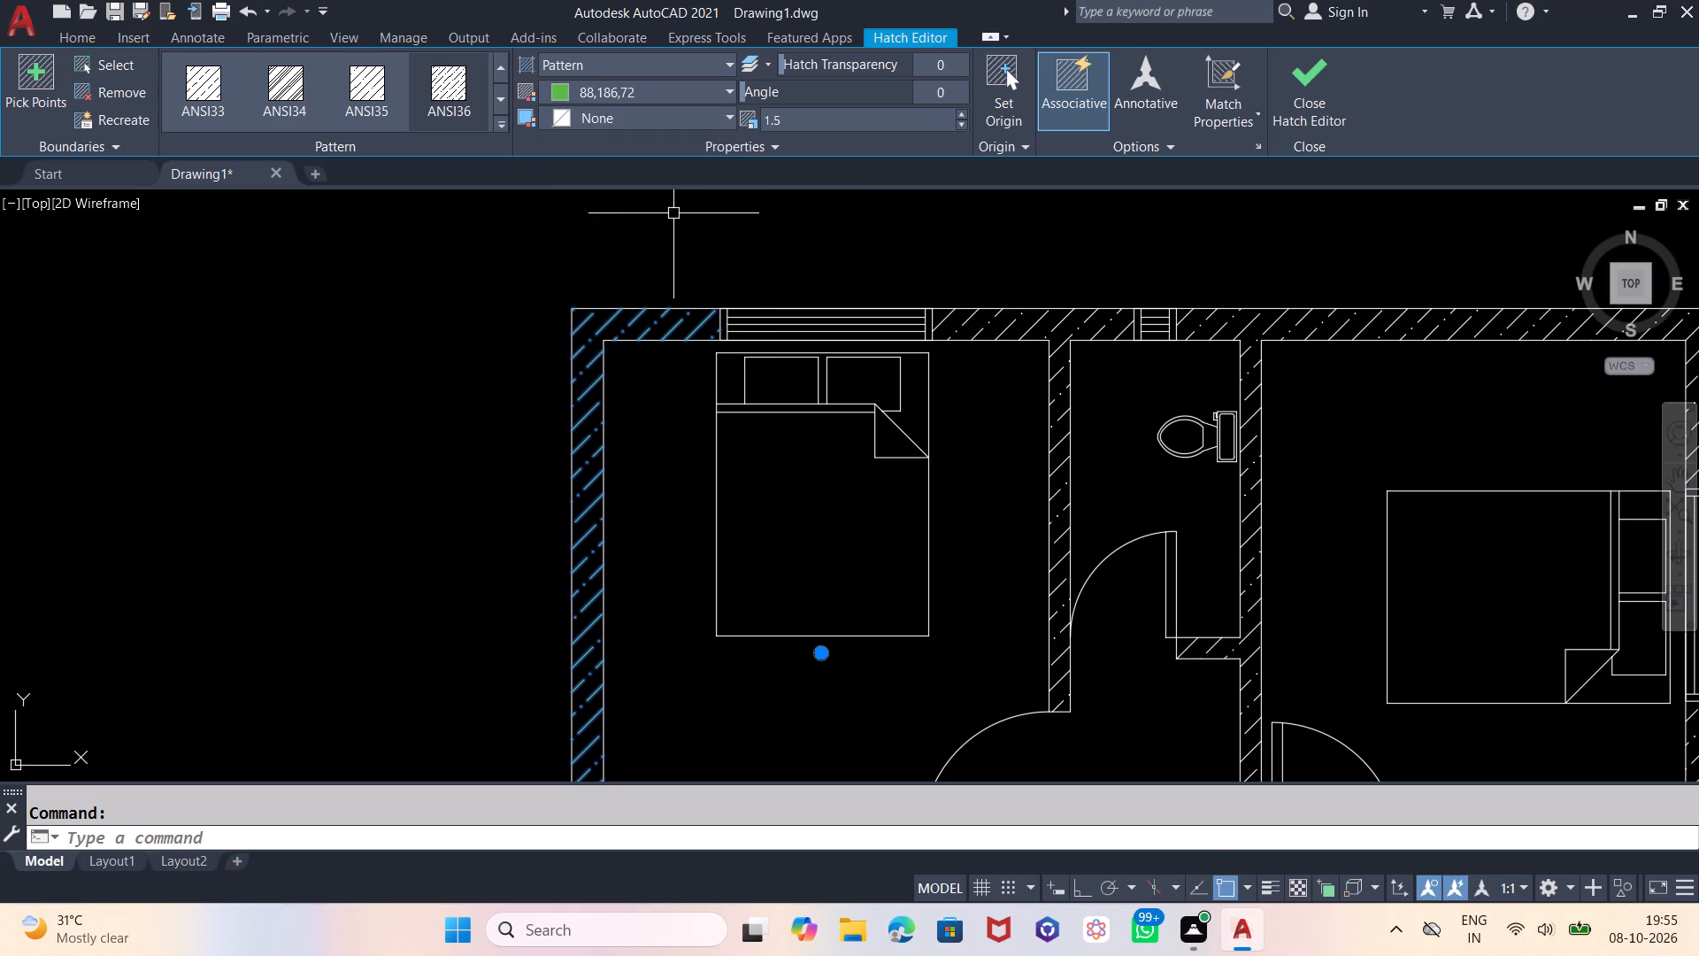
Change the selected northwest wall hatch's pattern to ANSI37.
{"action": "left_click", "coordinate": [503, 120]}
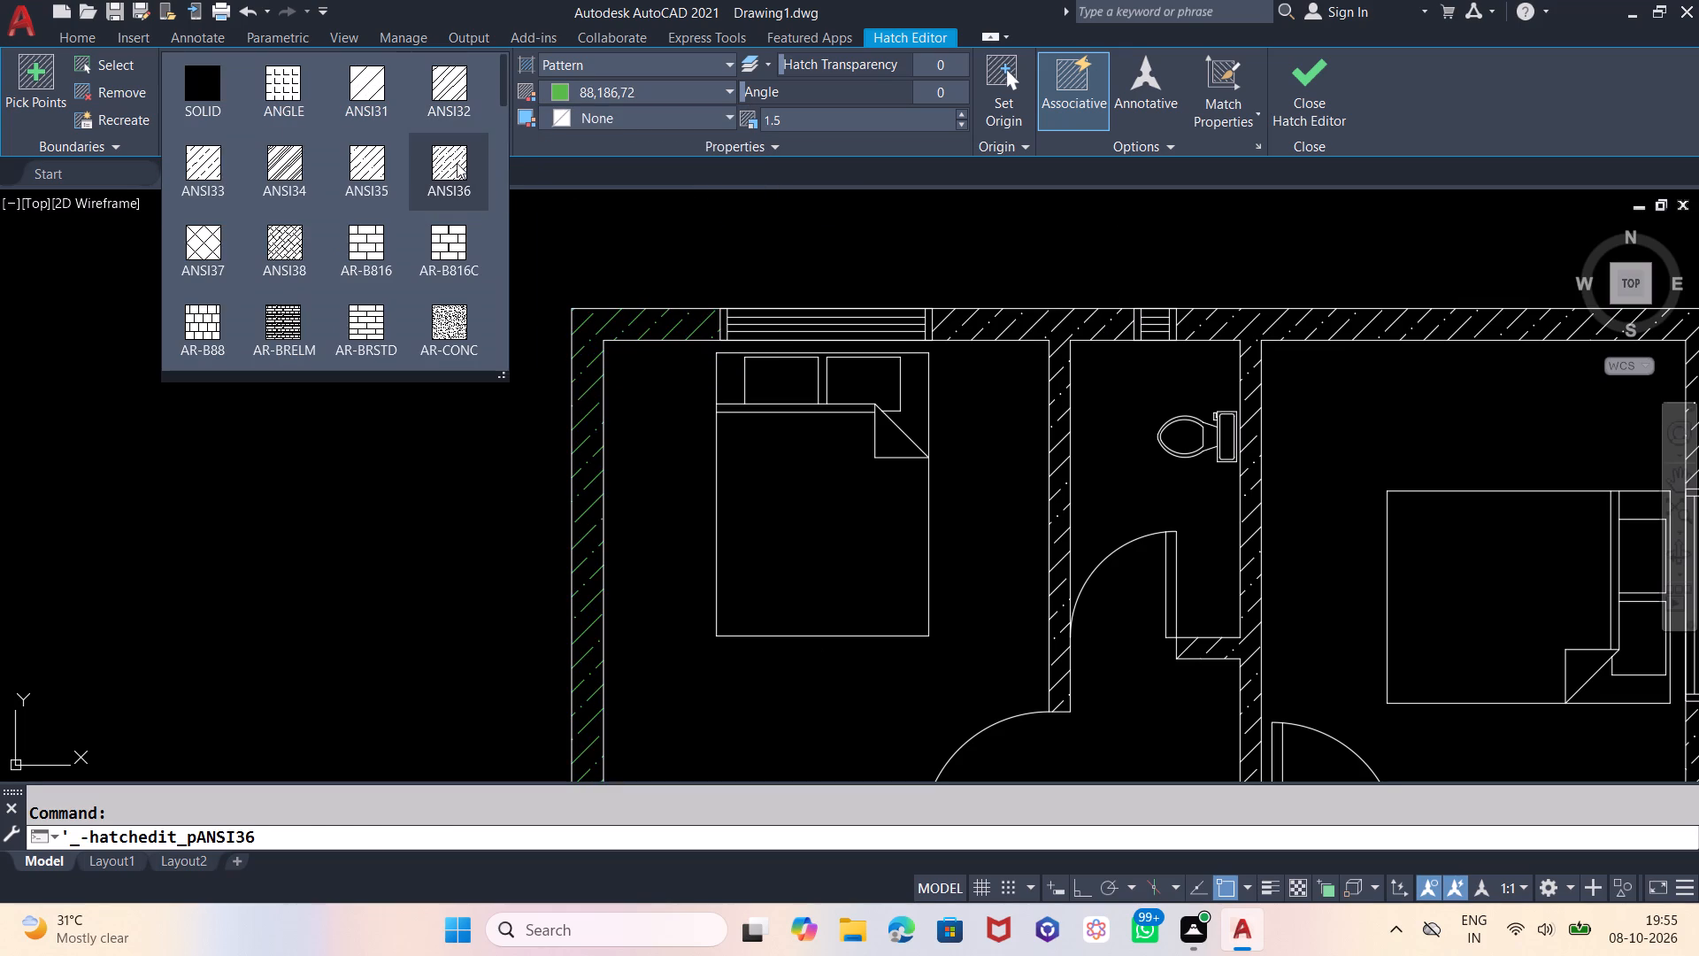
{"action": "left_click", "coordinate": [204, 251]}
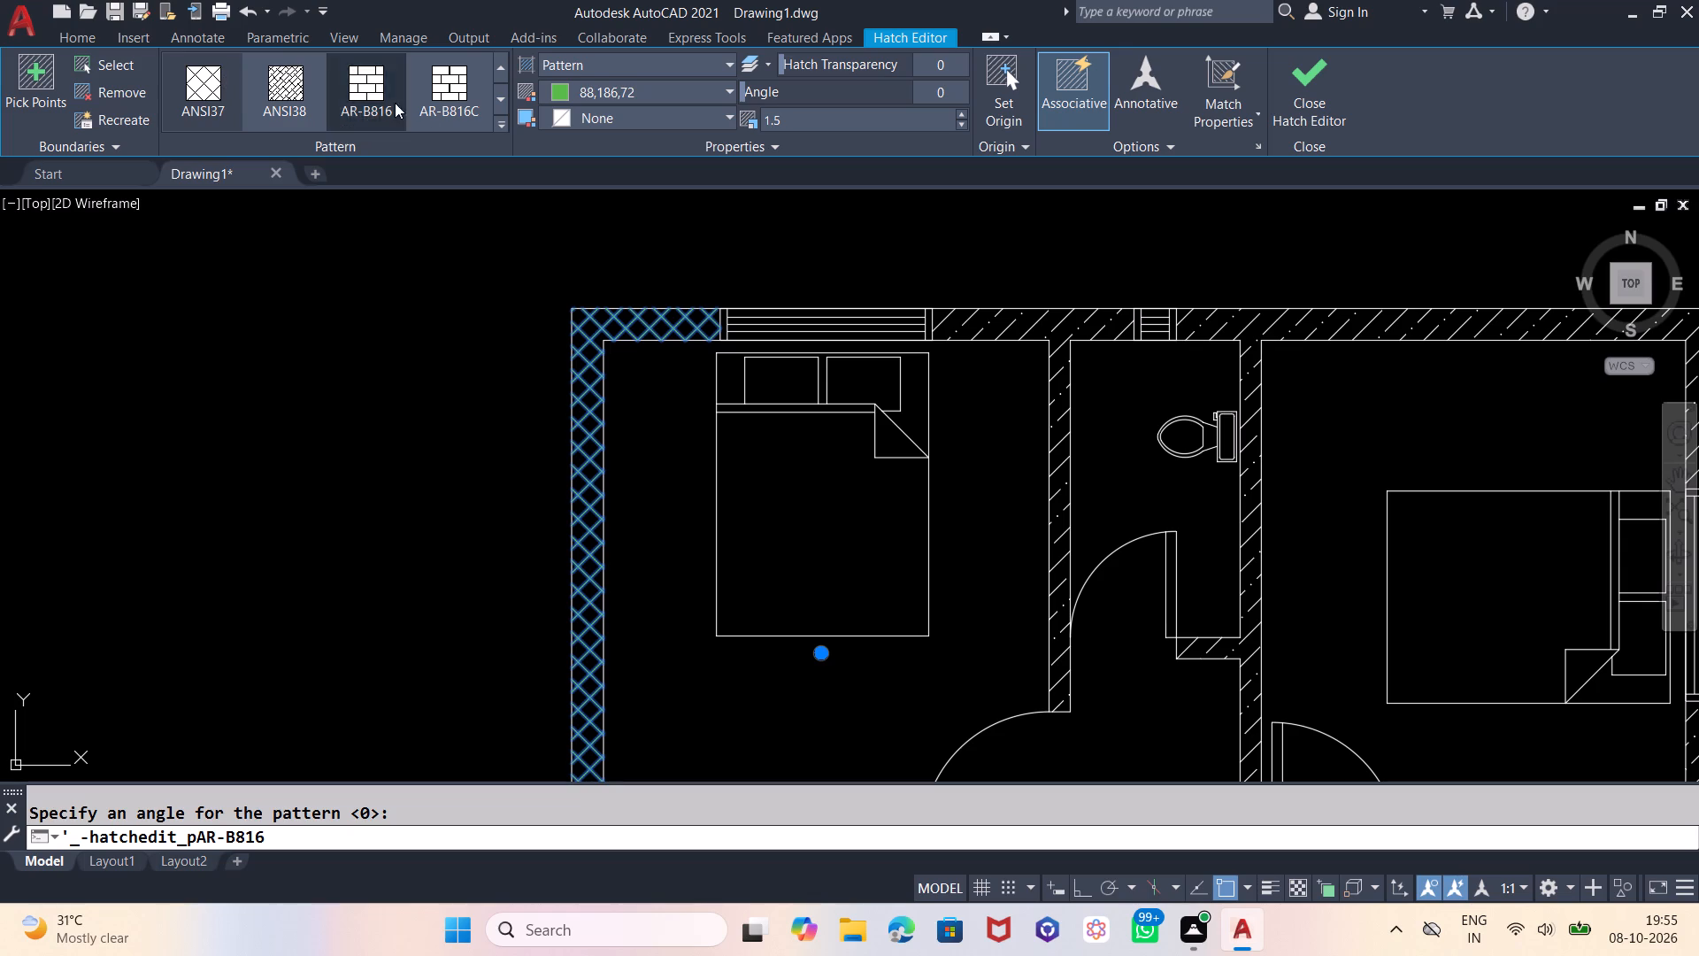
Browse the hatch patterns and change the selected northwest wall hatch to the JIS_LC_8A pattern.
{"action": "left_click", "coordinate": [499, 122]}
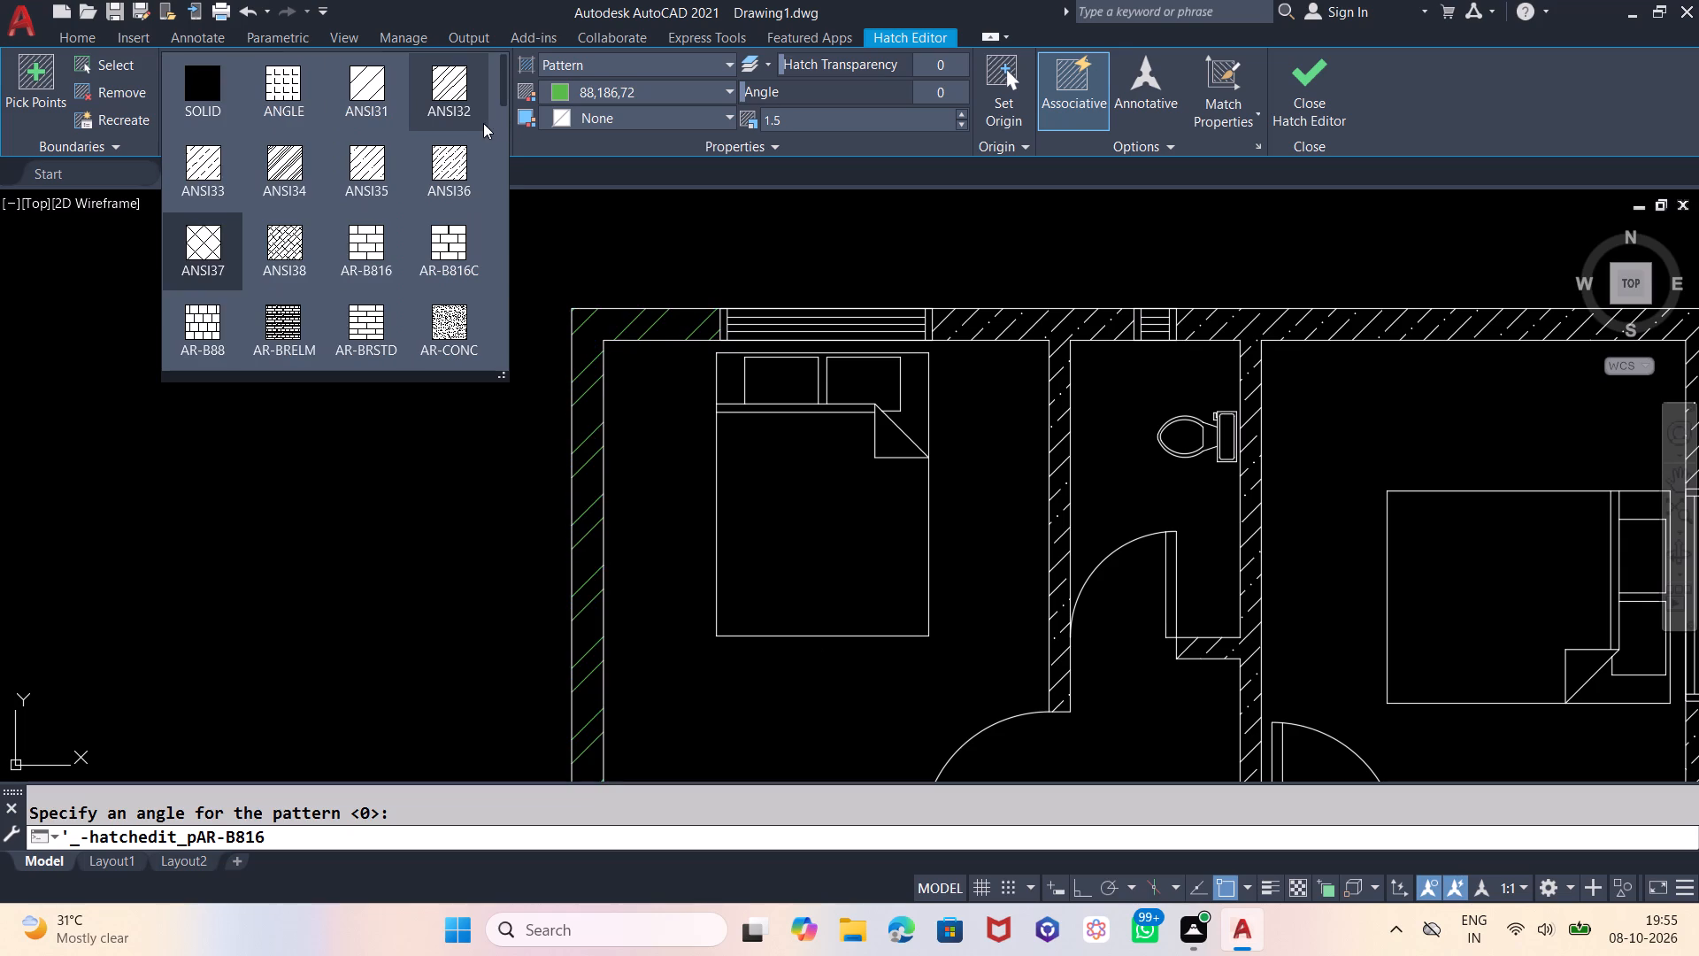
{"action": "scroll", "coordinate": [379, 168], "scroll_direction": "down", "scroll_amount": 1}
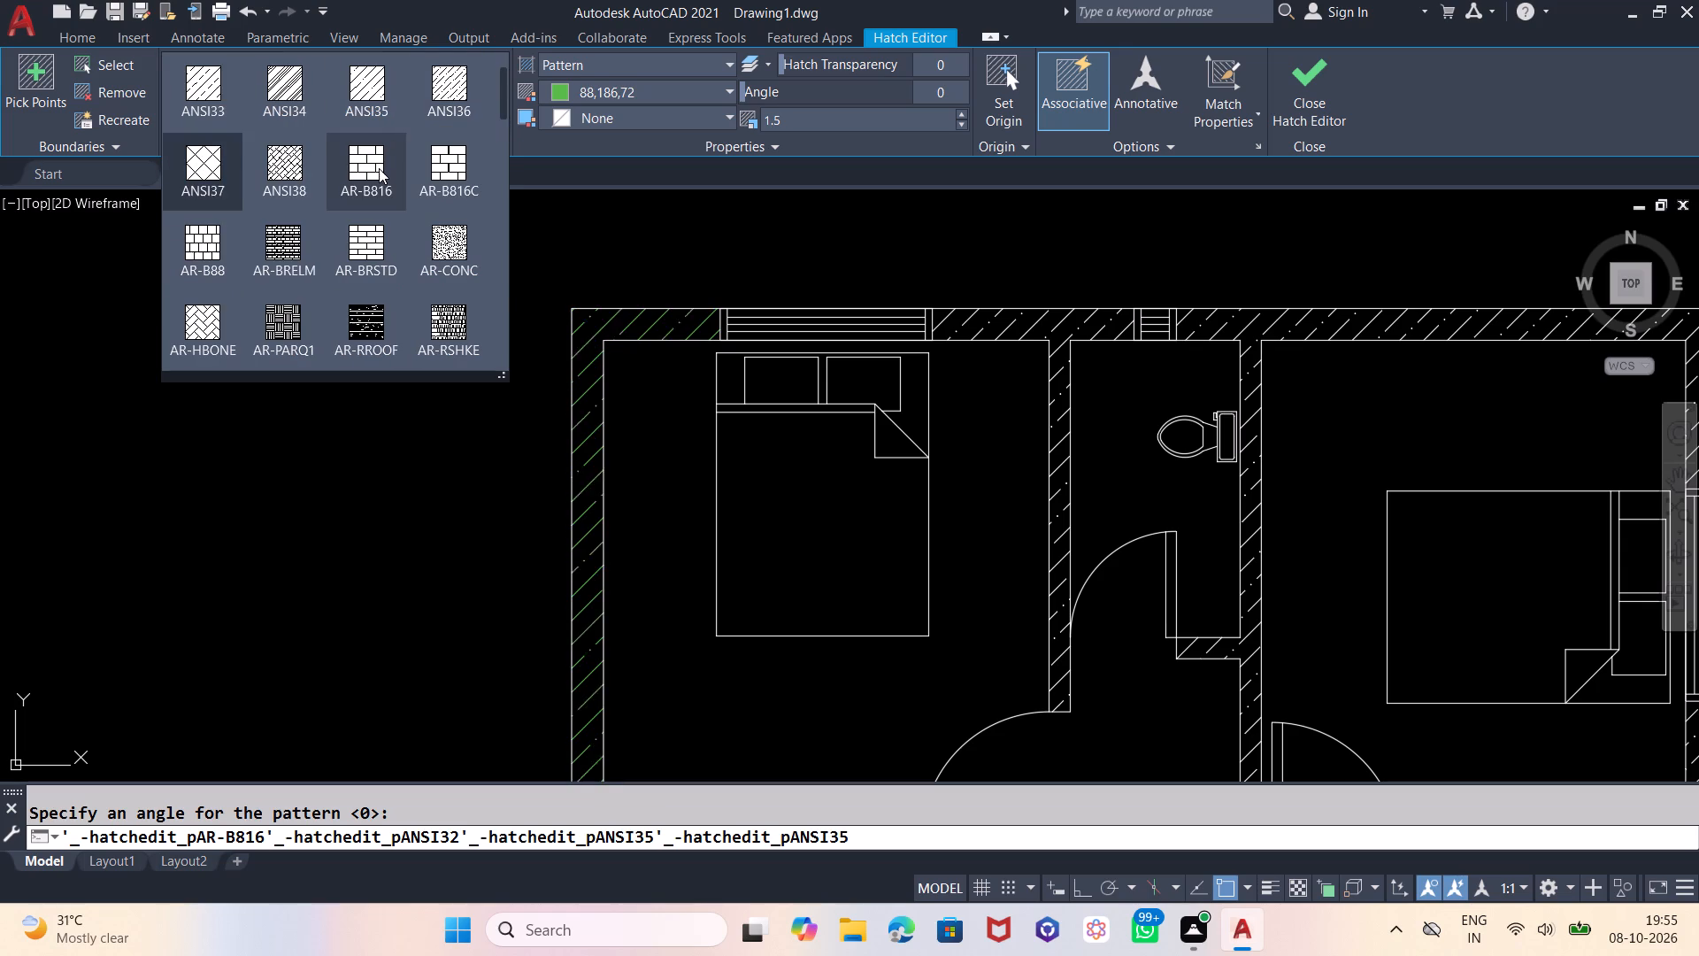
{"action": "scroll", "coordinate": [379, 169], "scroll_direction": "down", "scroll_amount": 1}
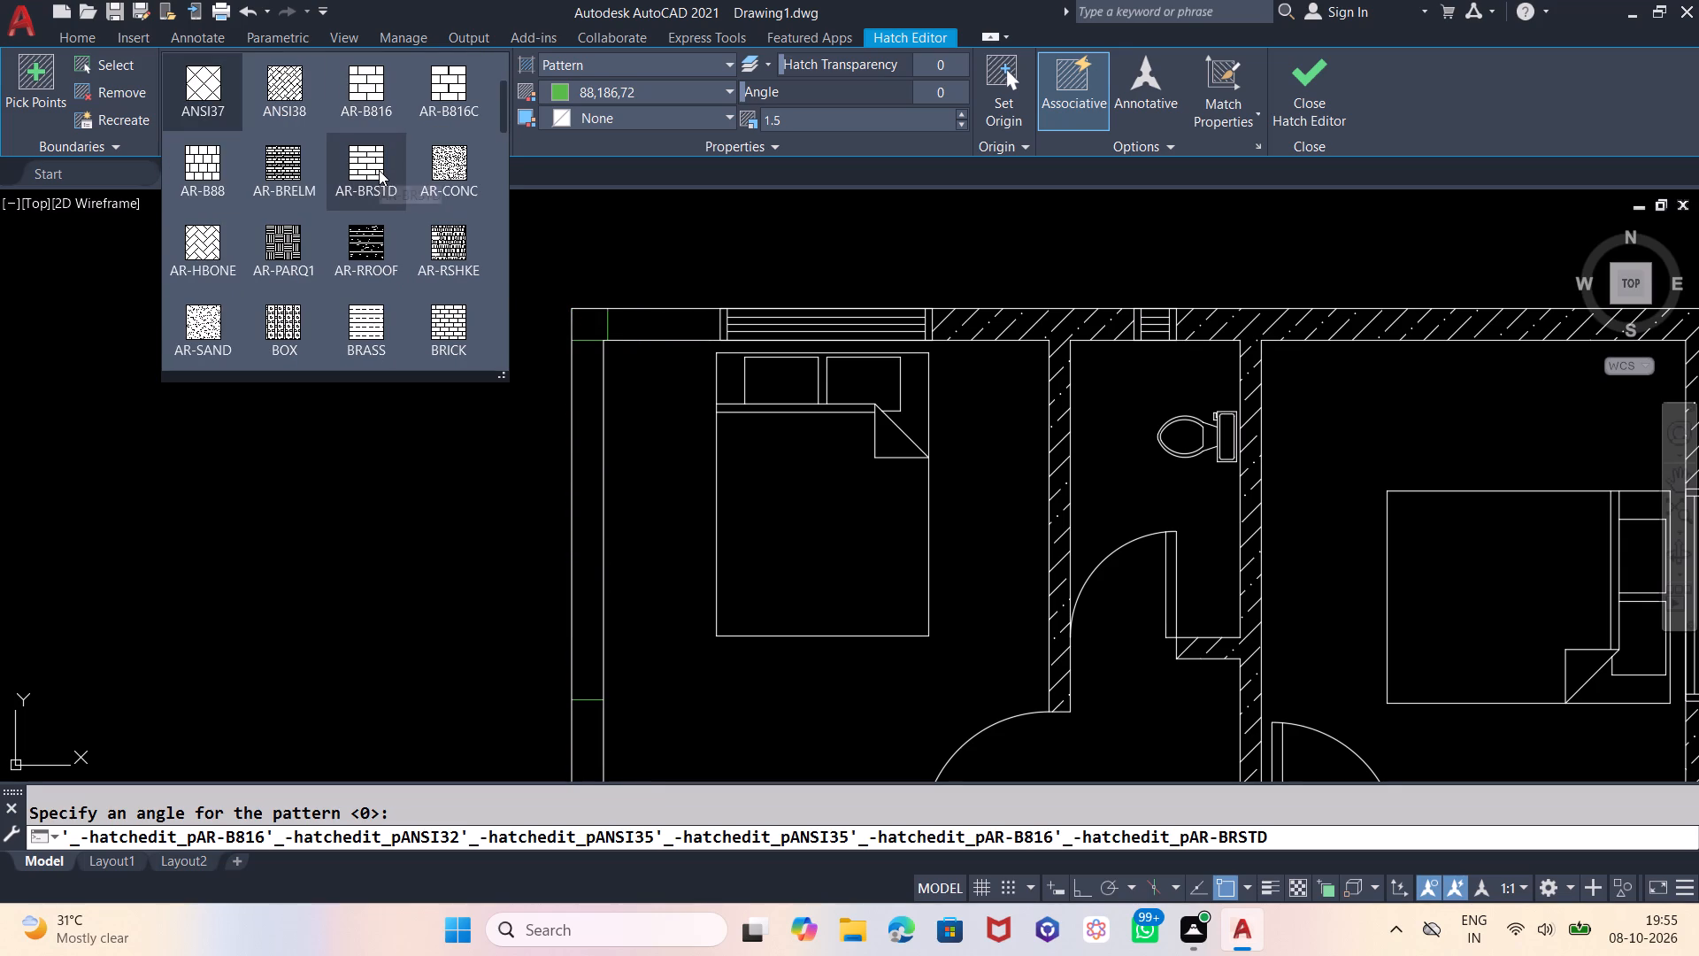
{"action": "scroll", "coordinate": [379, 170], "scroll_direction": "down", "scroll_amount": 5}
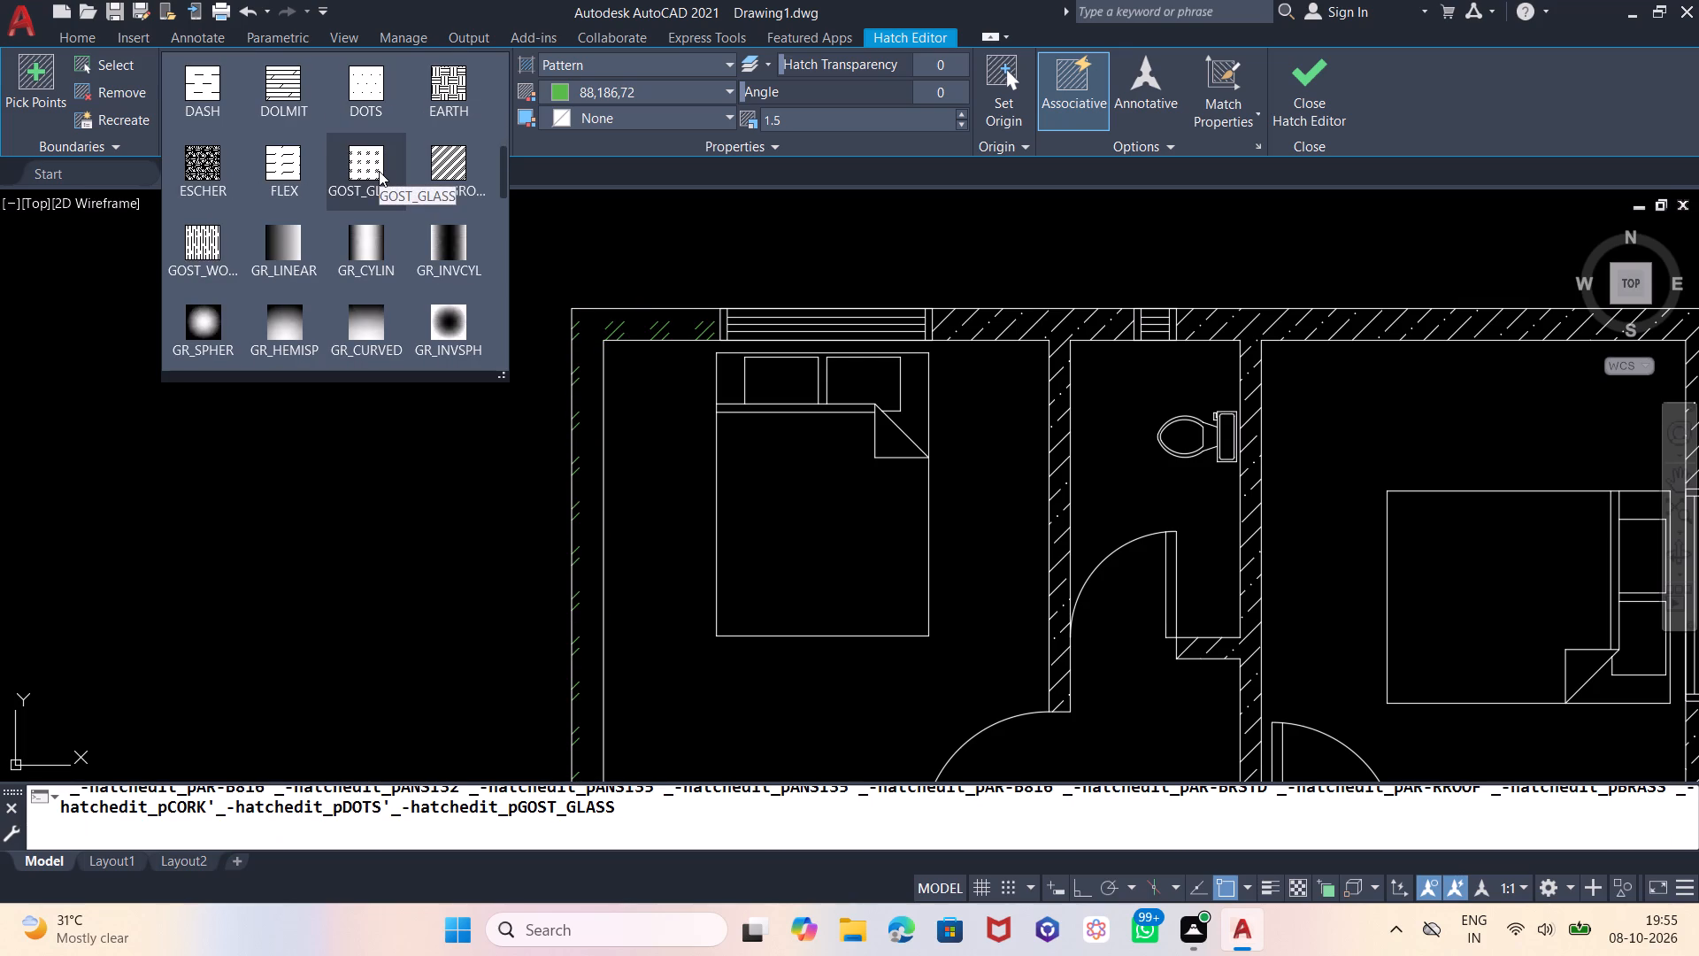
{"action": "scroll", "coordinate": [379, 171], "scroll_direction": "up", "scroll_amount": 1}
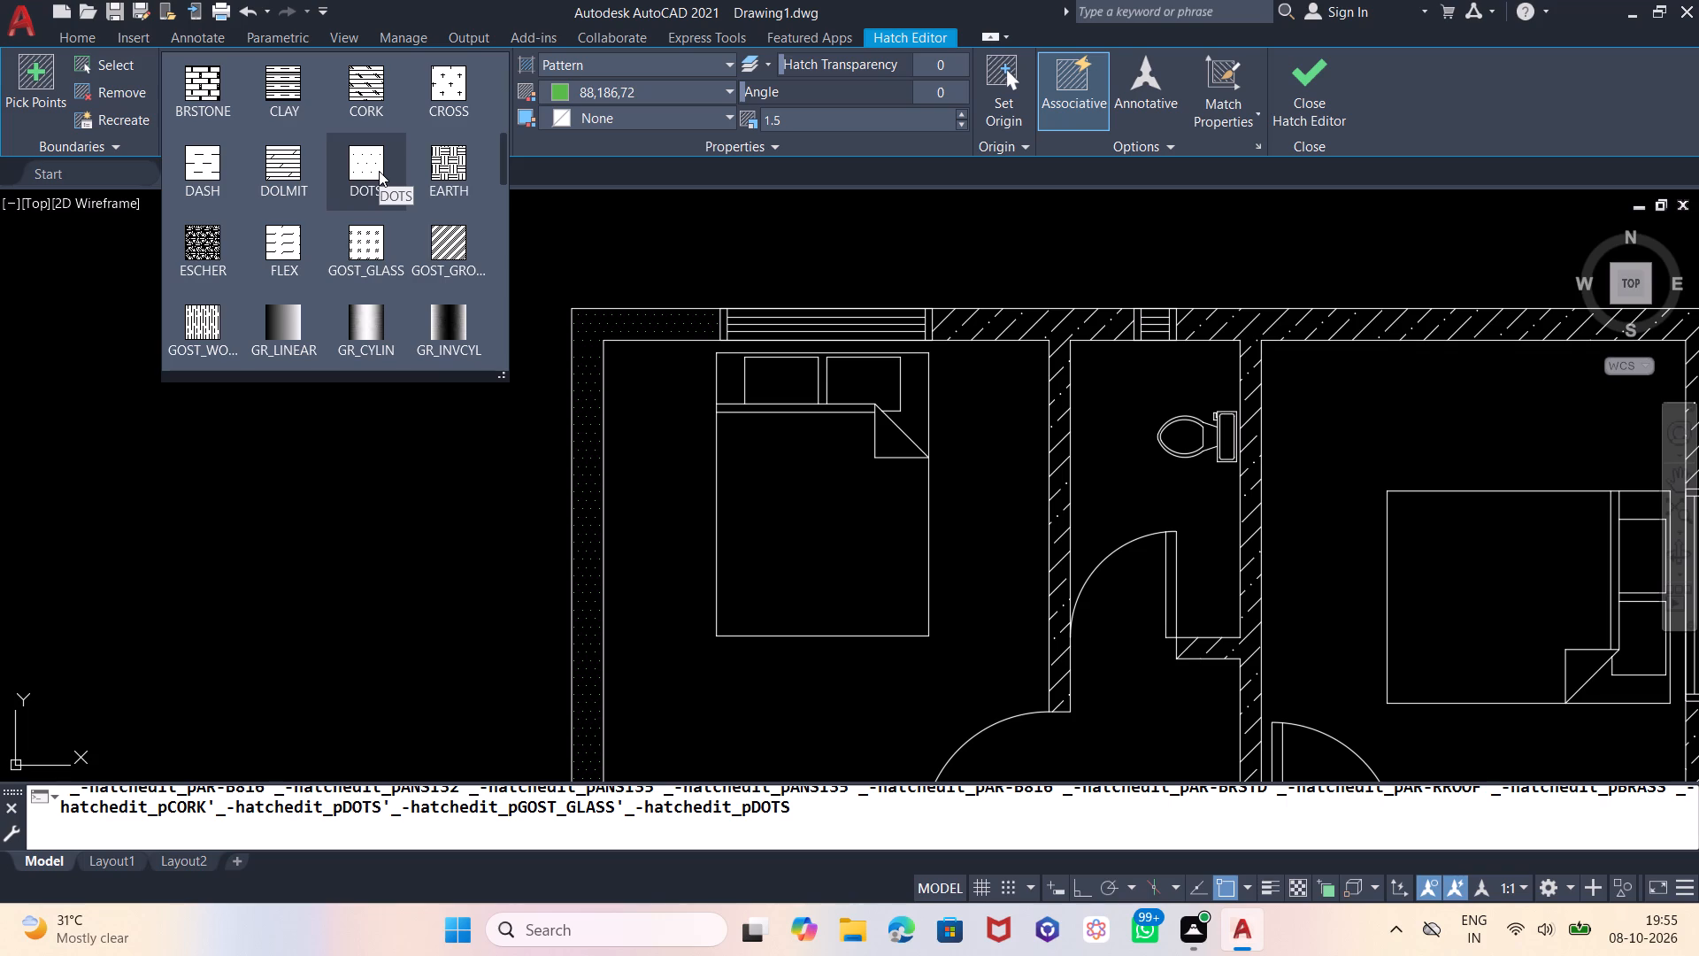
{"action": "scroll", "coordinate": [398, 181], "scroll_direction": "down", "scroll_amount": 5}
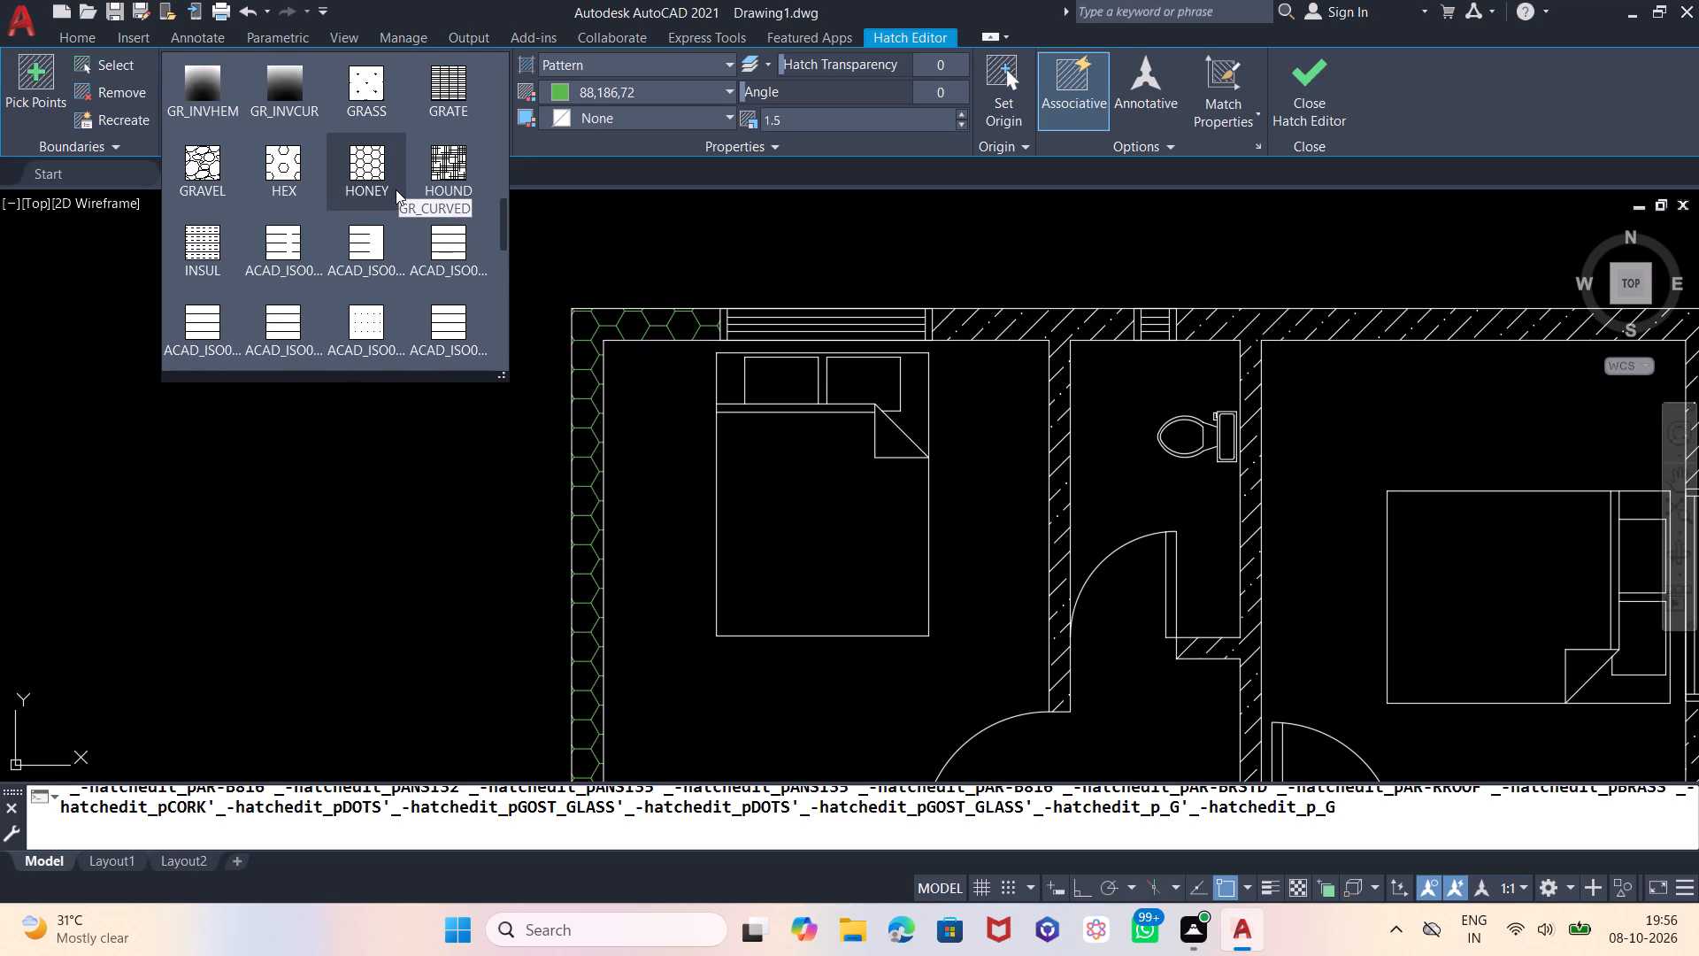
{"action": "scroll", "coordinate": [396, 189], "scroll_direction": "down", "scroll_amount": 3}
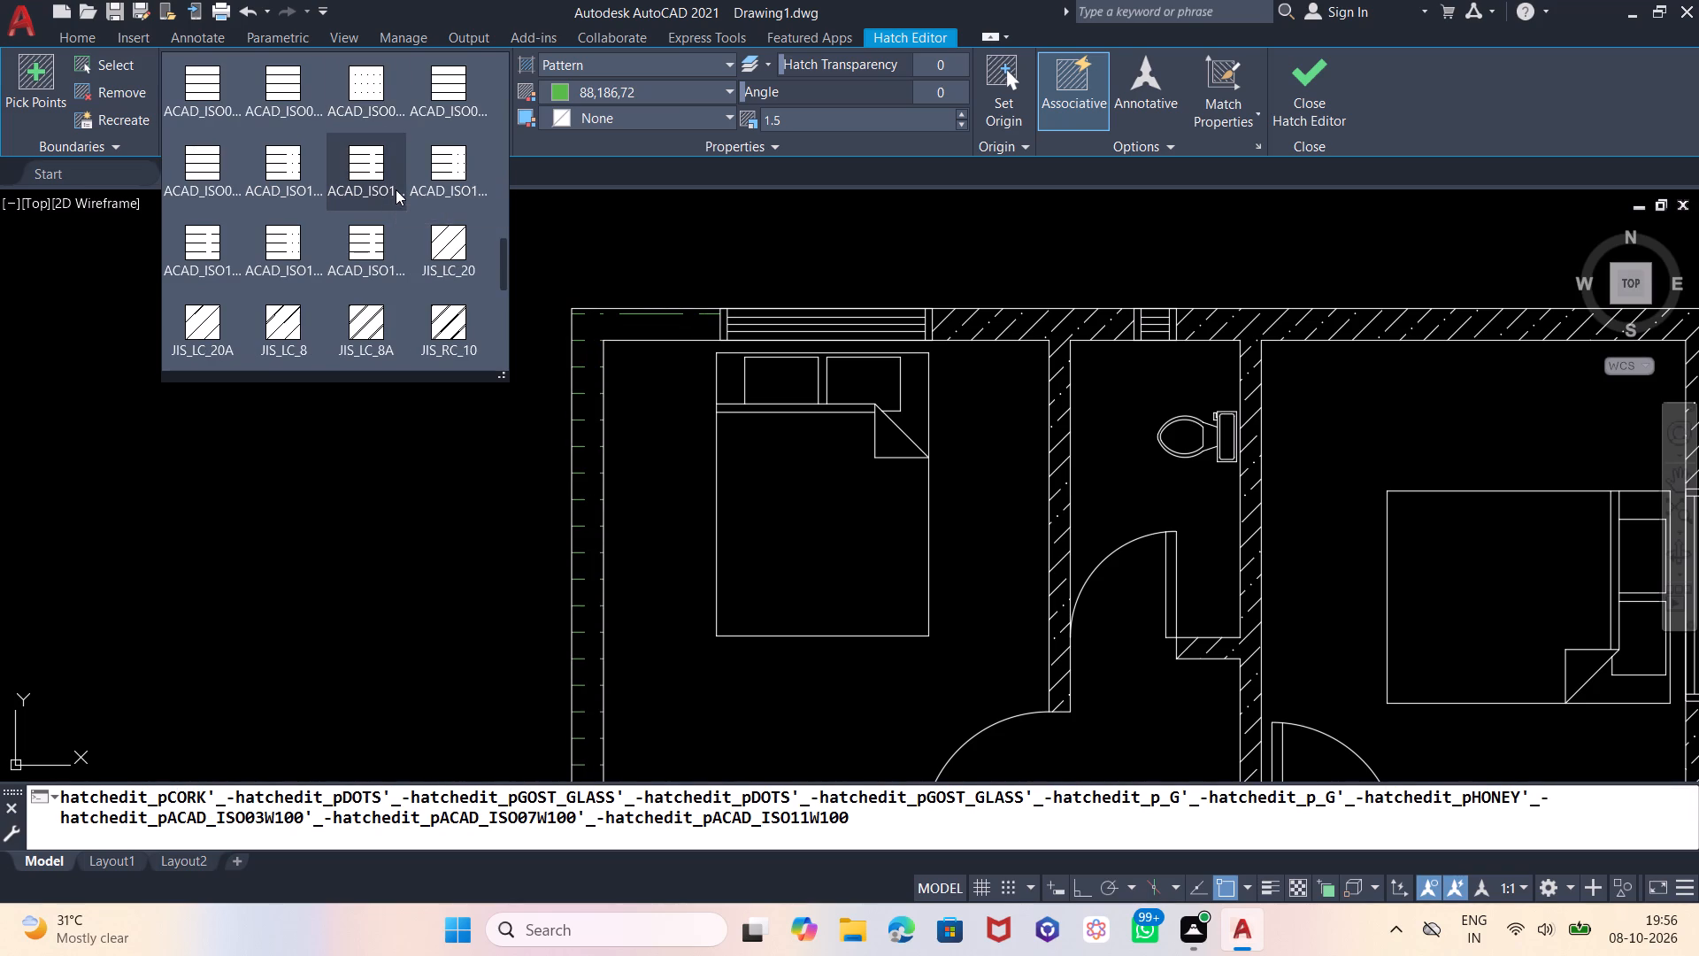
{"action": "left_click", "coordinate": [357, 319]}
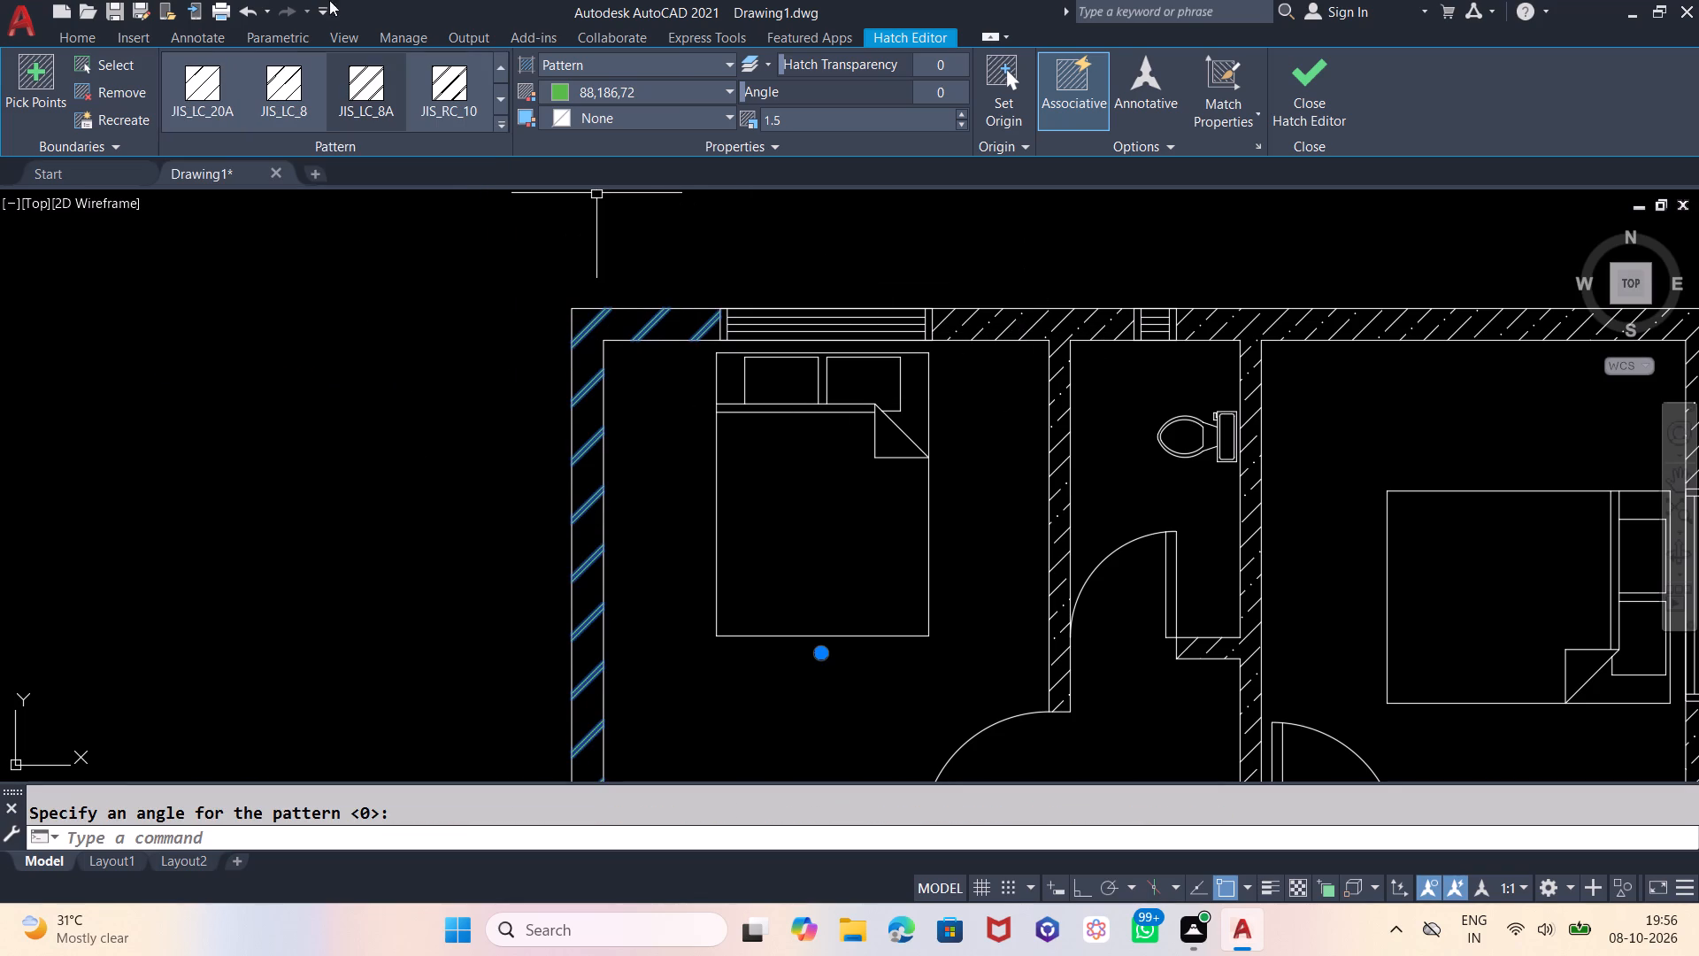
{"action": "left_click", "coordinate": [369, 78]}
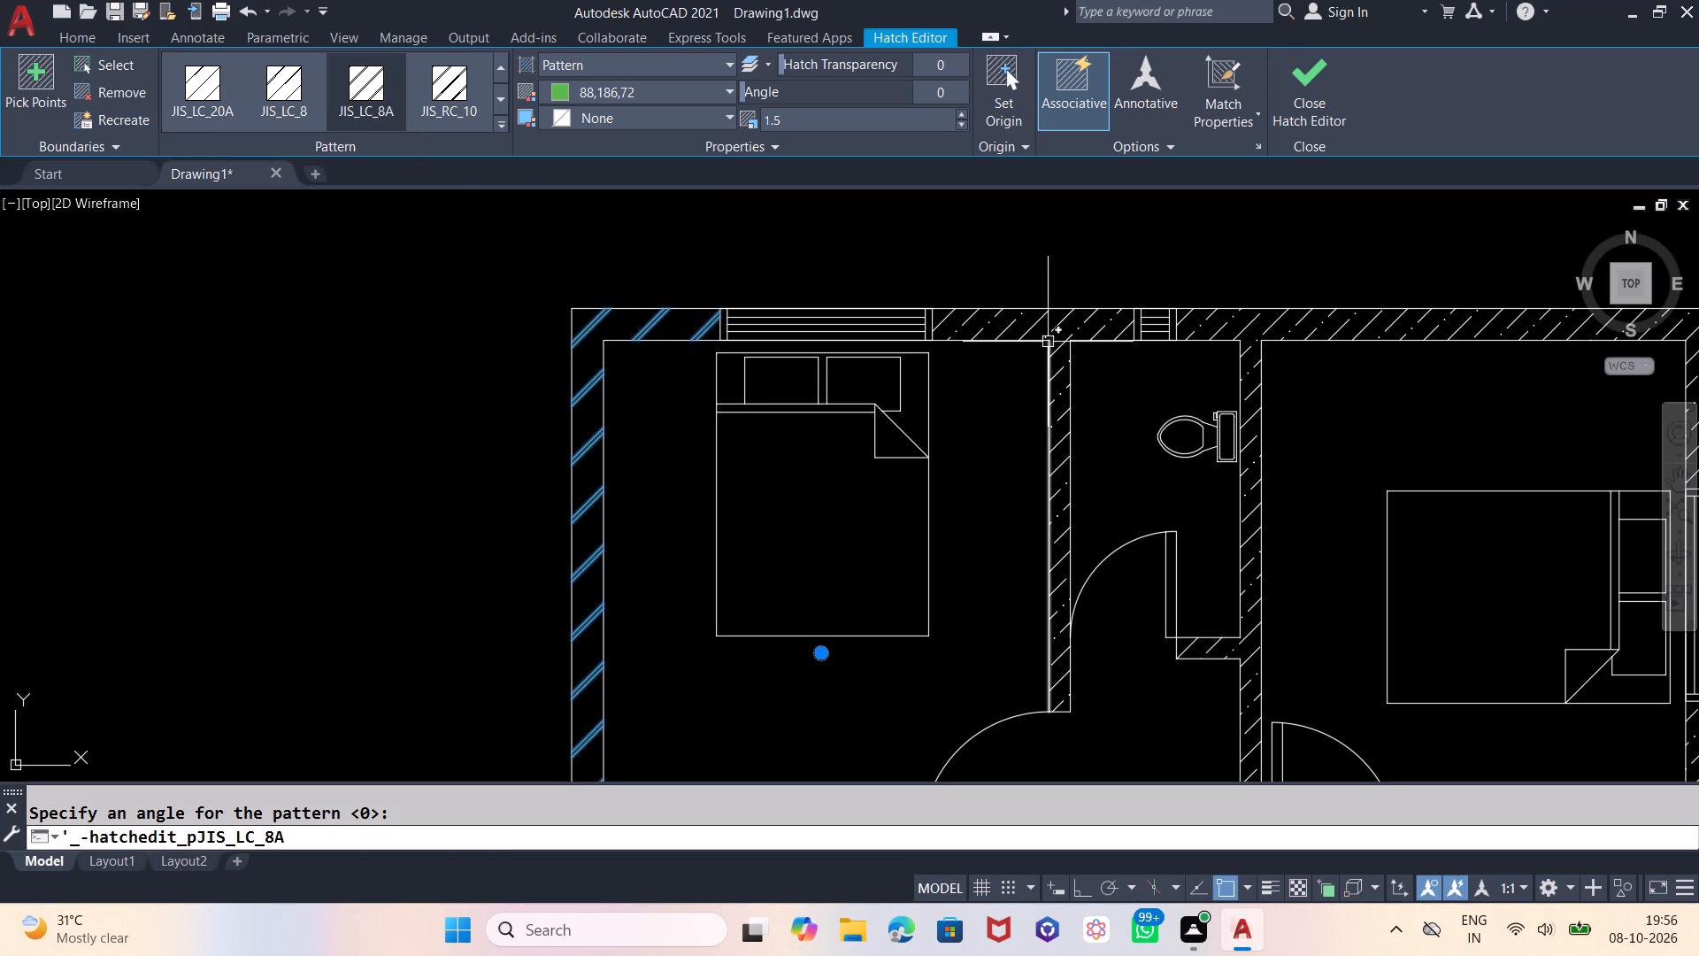
{"action": "left_click", "coordinate": [353, 70]}
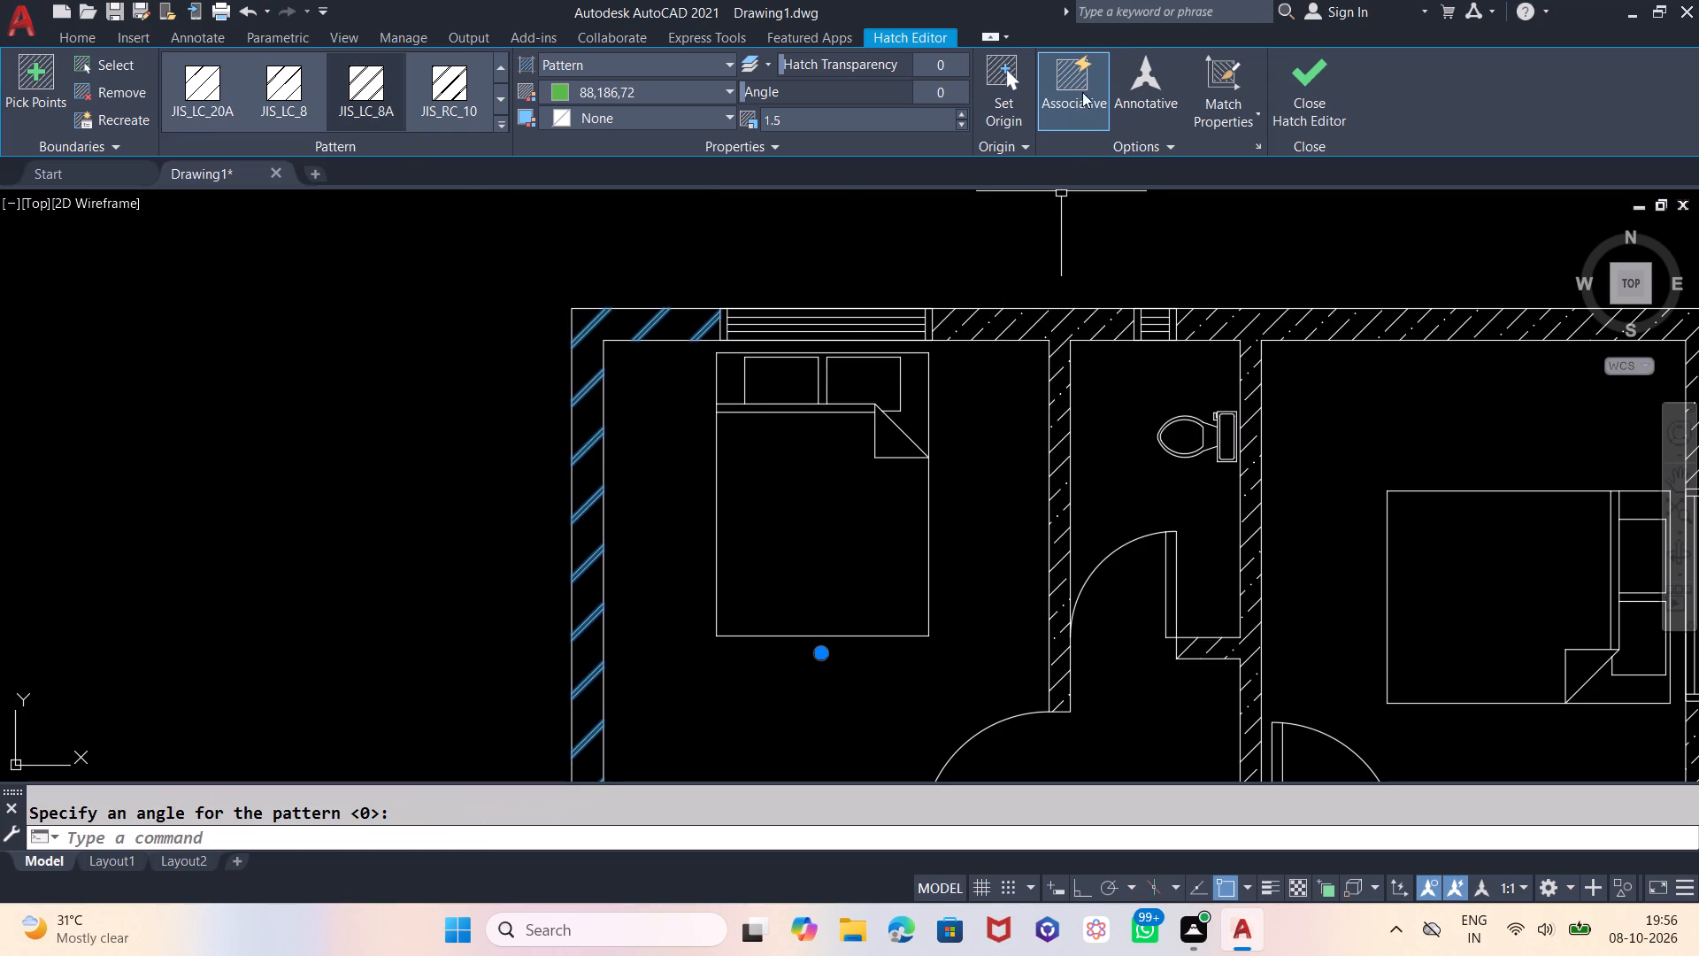
Set the northwest wall hatch's origin to a point in the north wall between the bedroom and bathroom windows.
{"action": "left_click", "coordinate": [995, 69]}
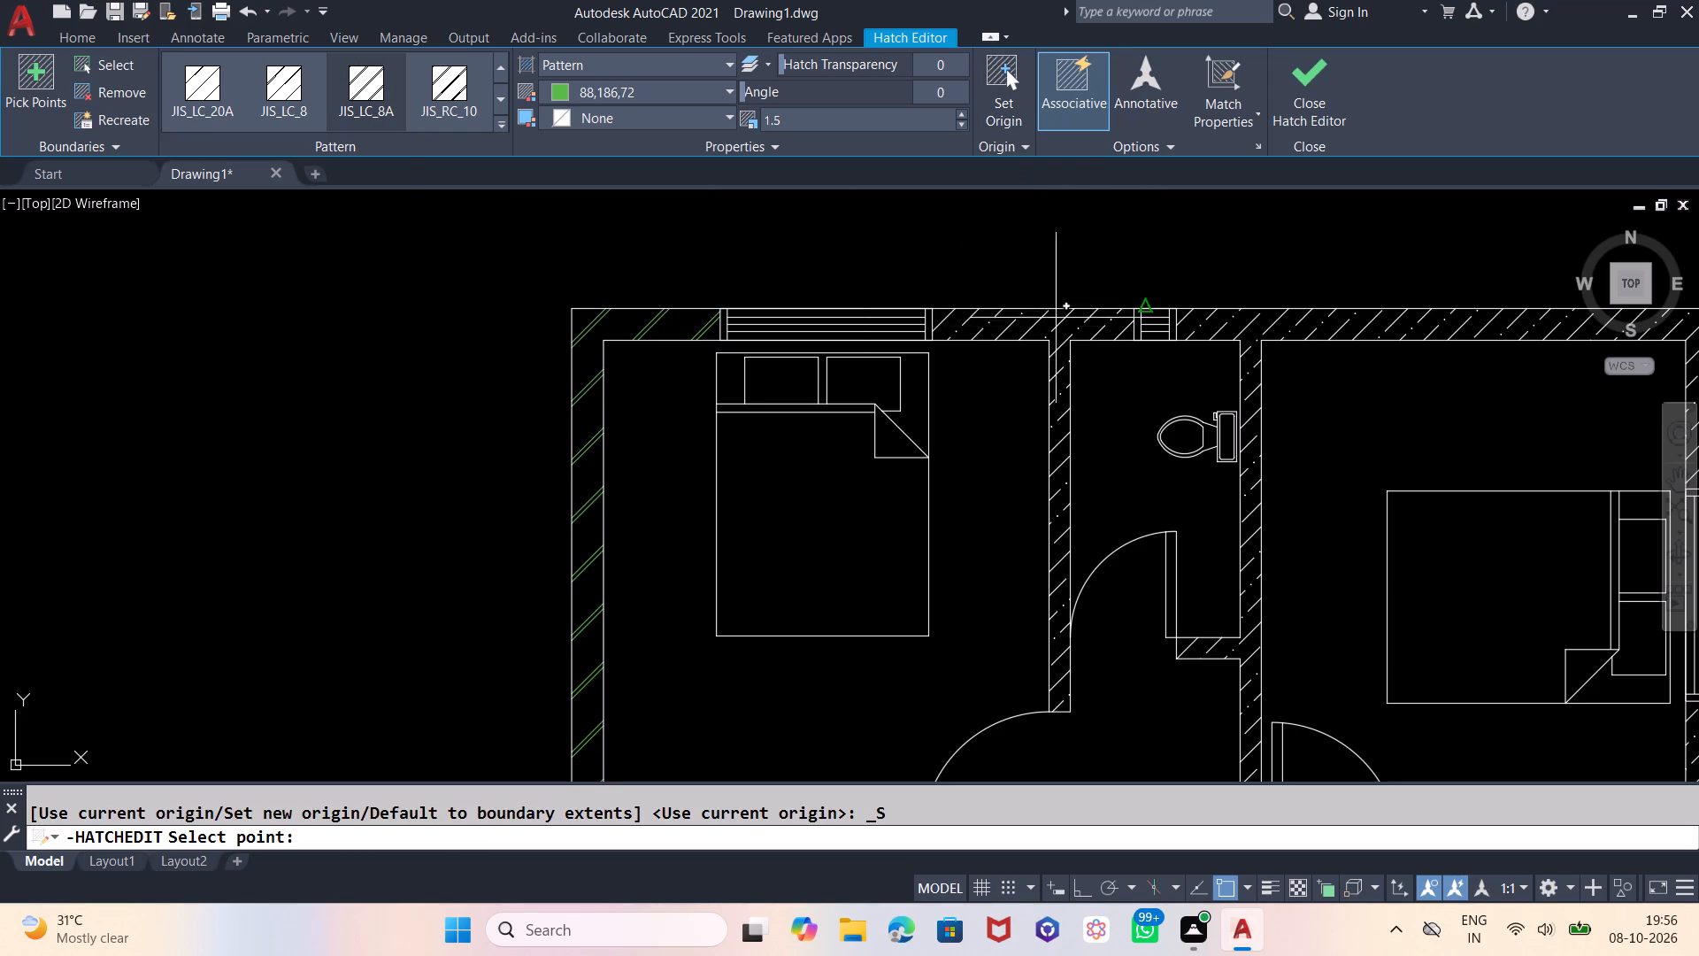
{"action": "left_click", "coordinate": [1004, 322]}
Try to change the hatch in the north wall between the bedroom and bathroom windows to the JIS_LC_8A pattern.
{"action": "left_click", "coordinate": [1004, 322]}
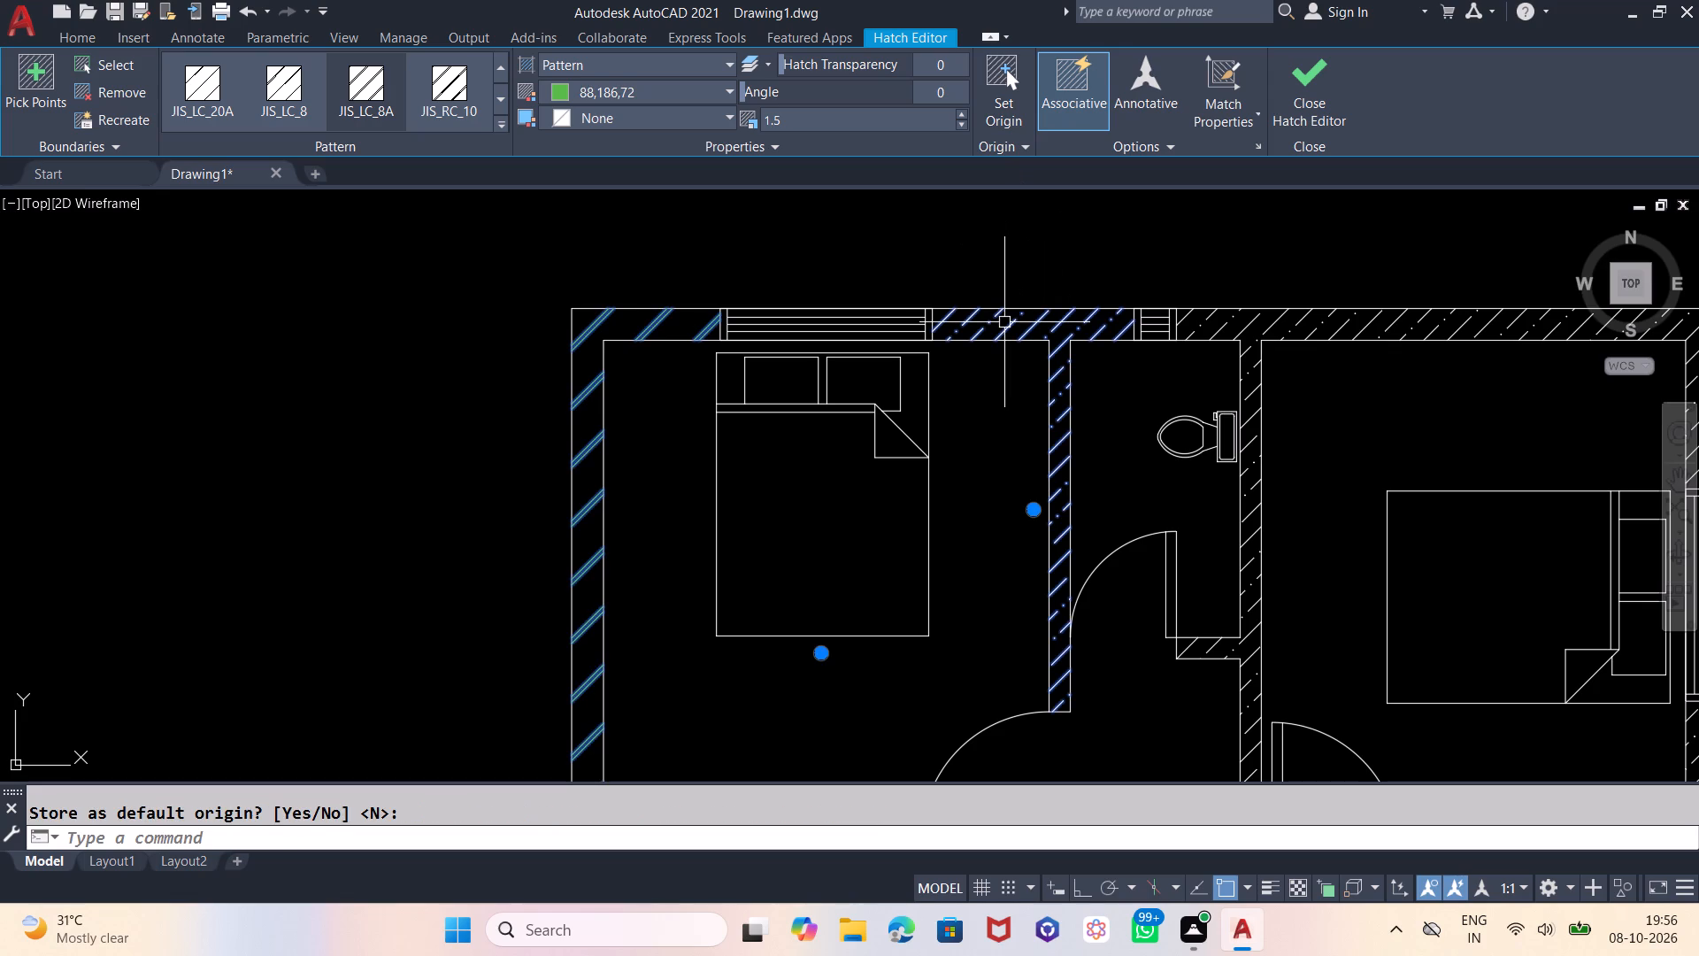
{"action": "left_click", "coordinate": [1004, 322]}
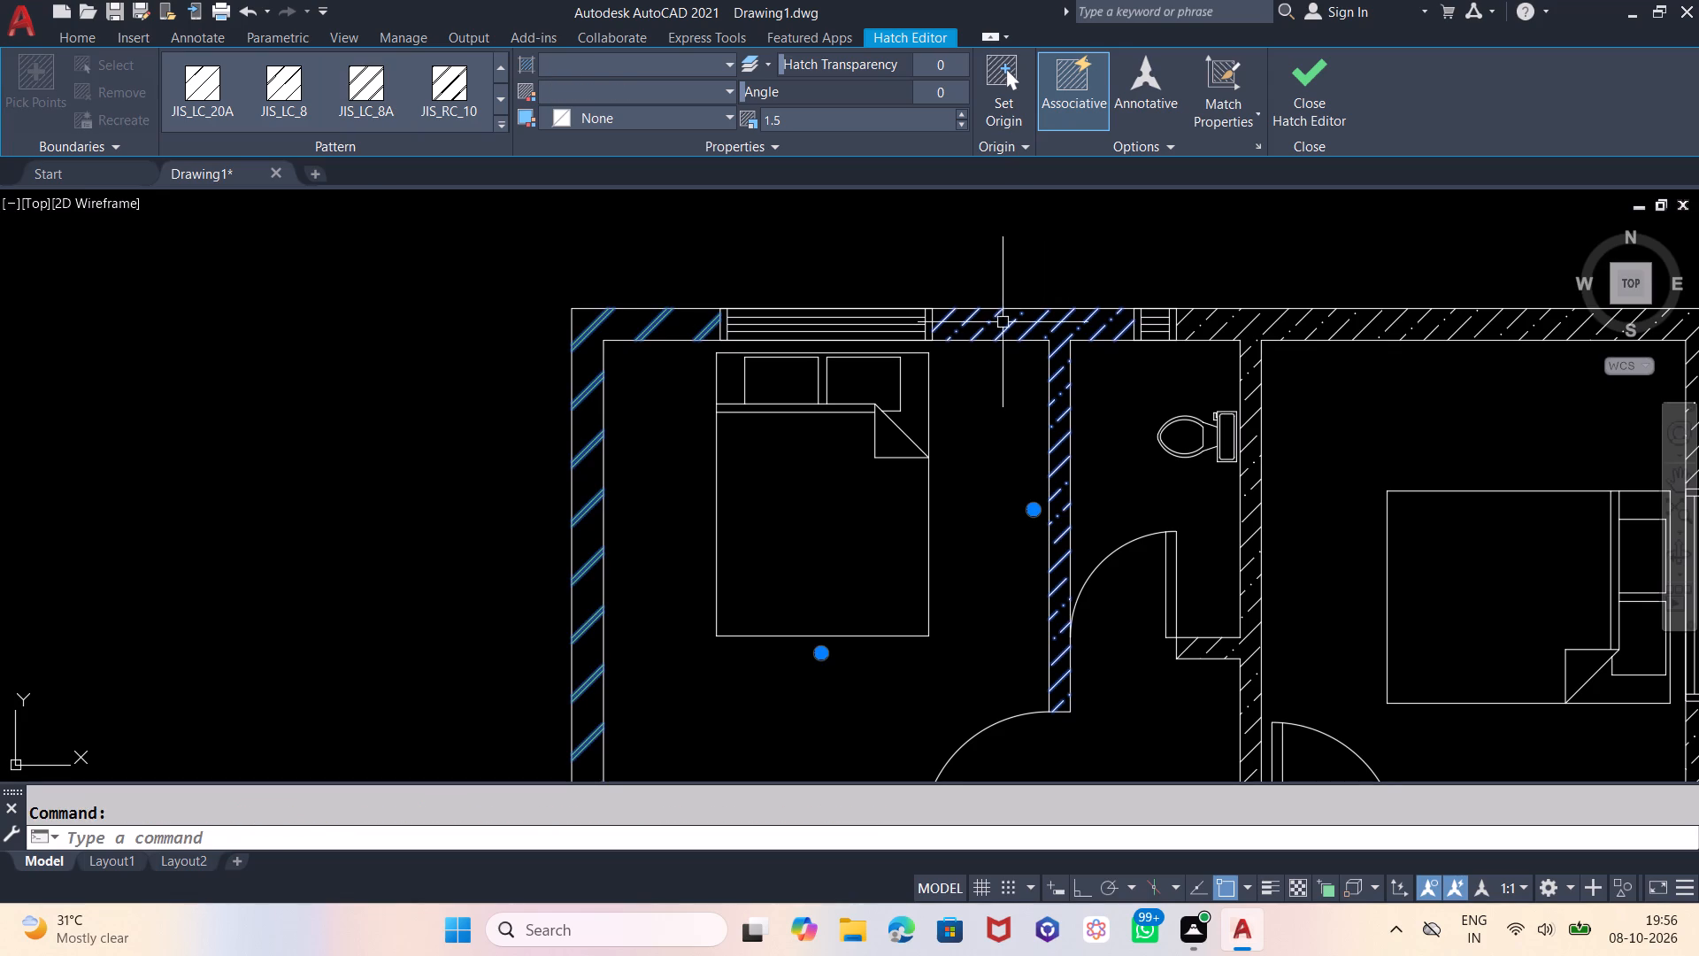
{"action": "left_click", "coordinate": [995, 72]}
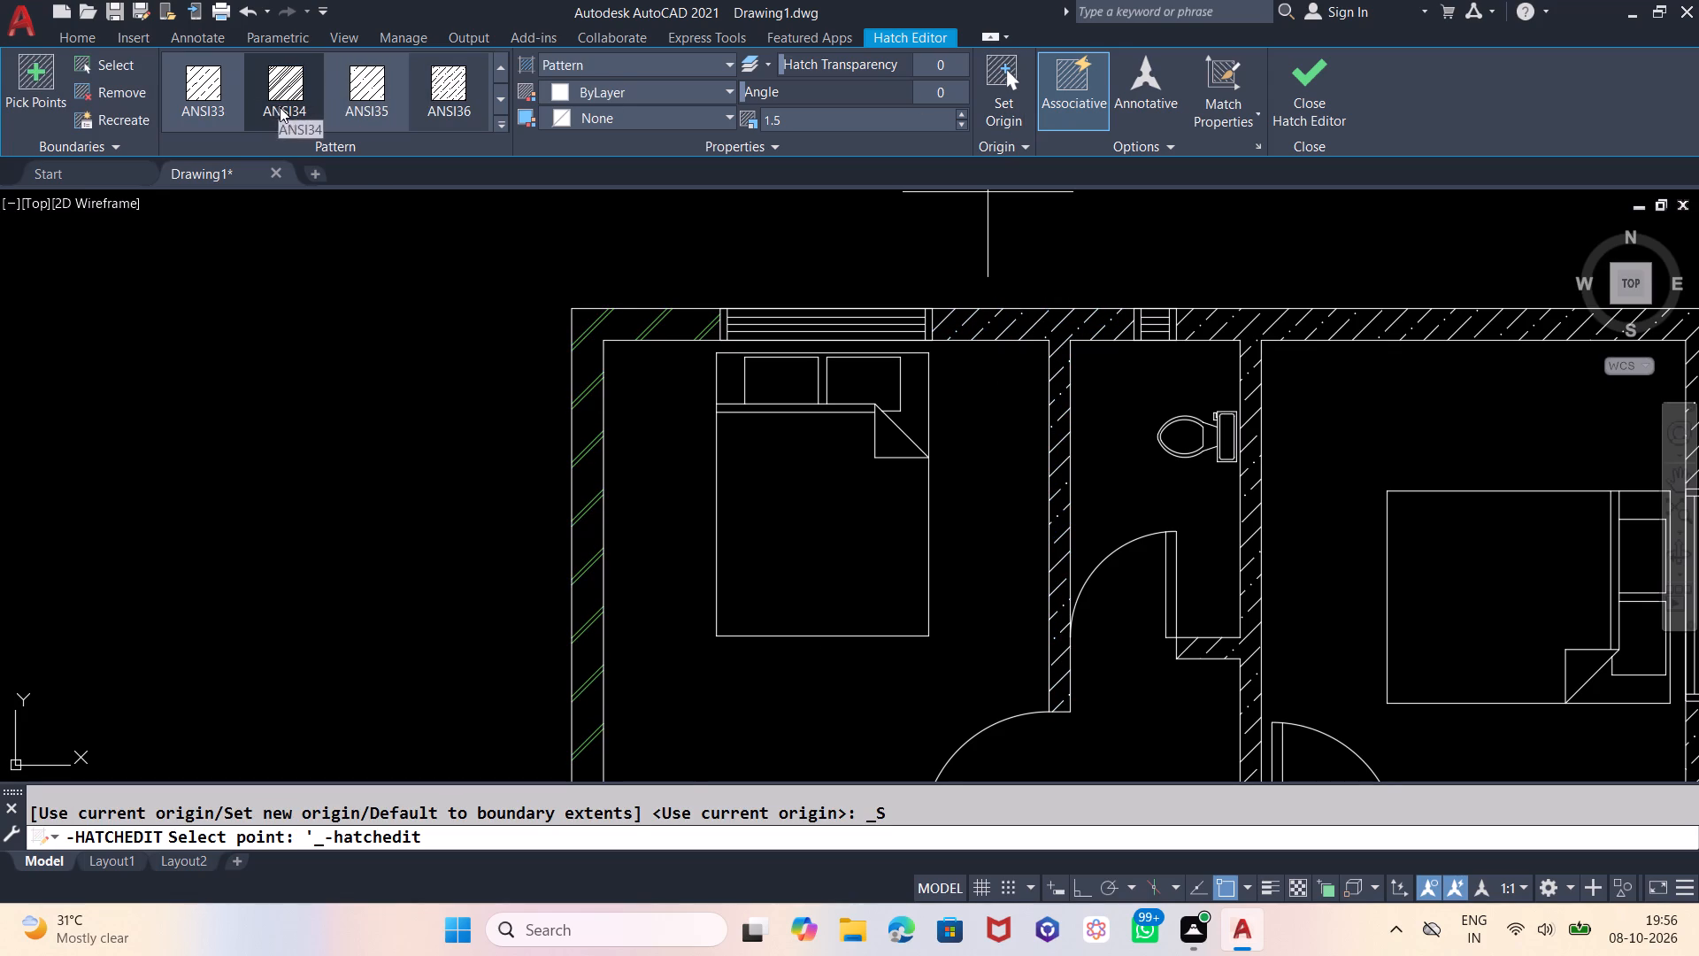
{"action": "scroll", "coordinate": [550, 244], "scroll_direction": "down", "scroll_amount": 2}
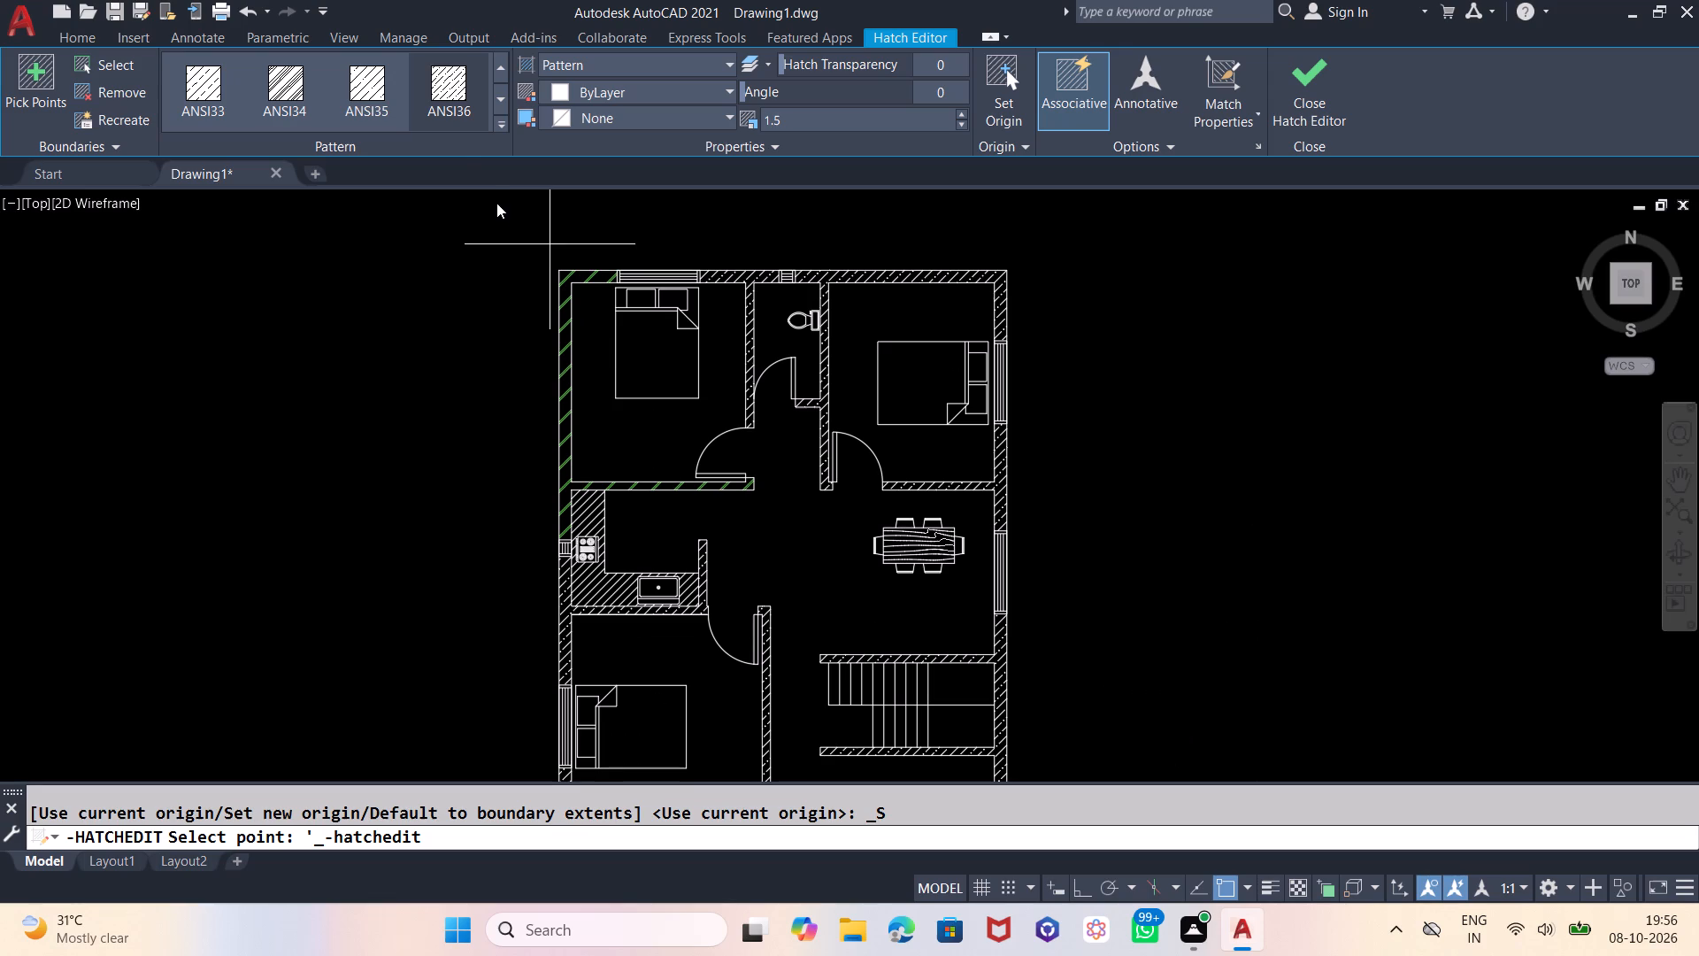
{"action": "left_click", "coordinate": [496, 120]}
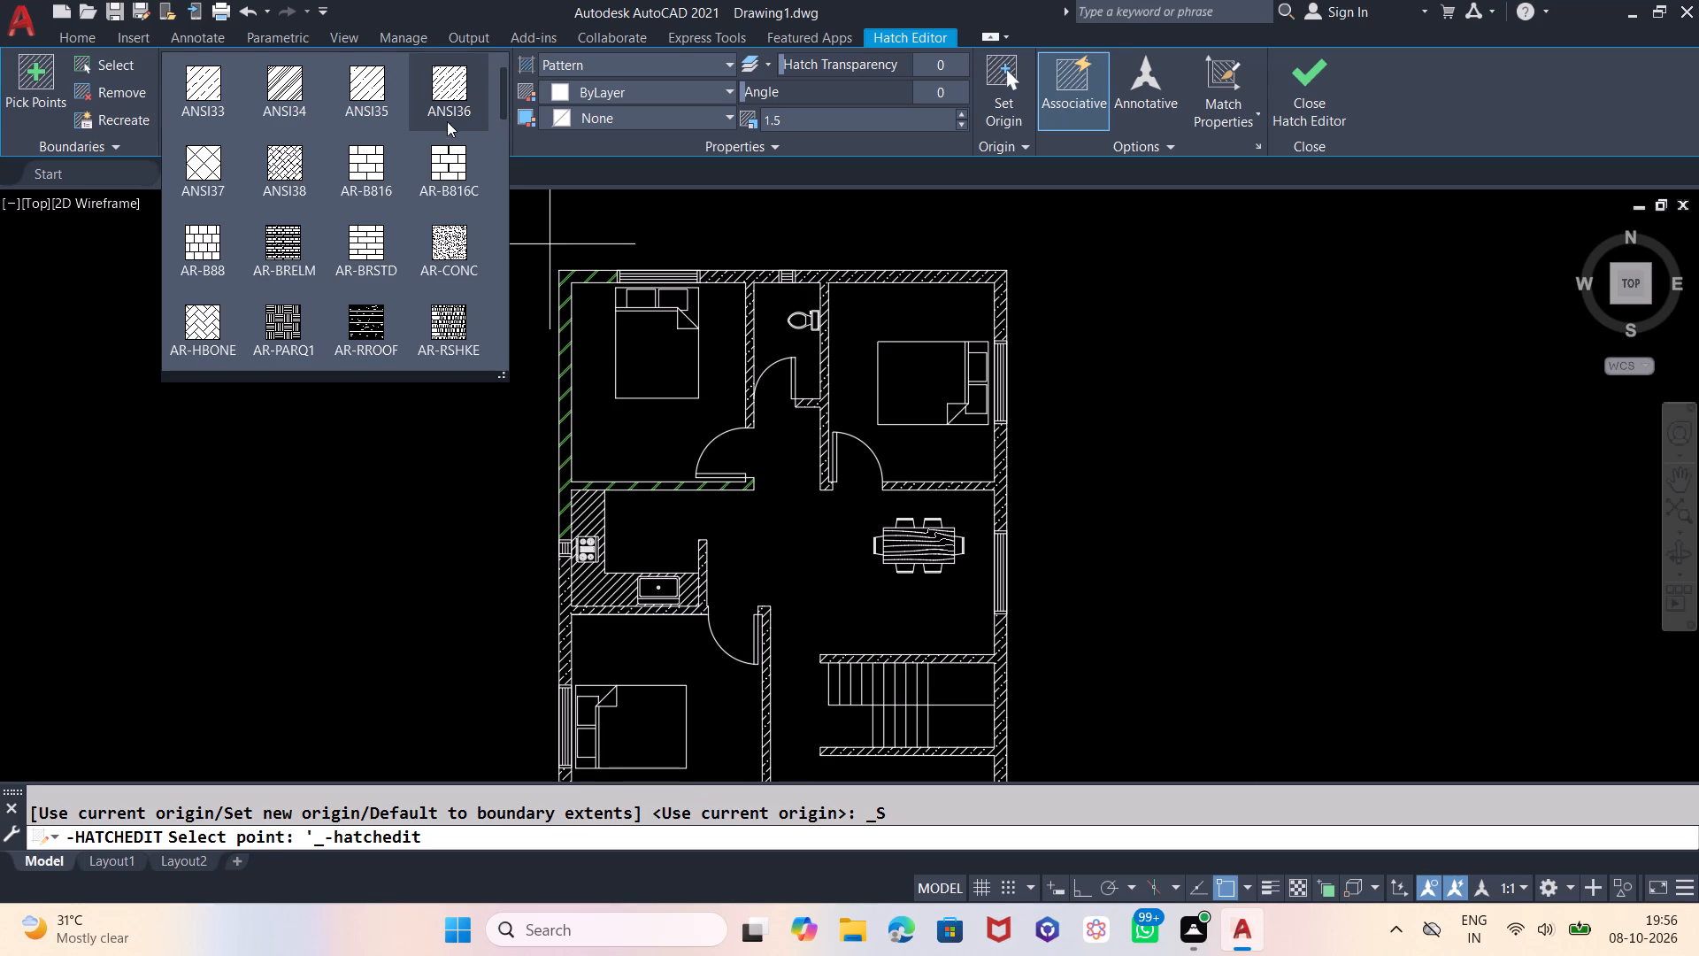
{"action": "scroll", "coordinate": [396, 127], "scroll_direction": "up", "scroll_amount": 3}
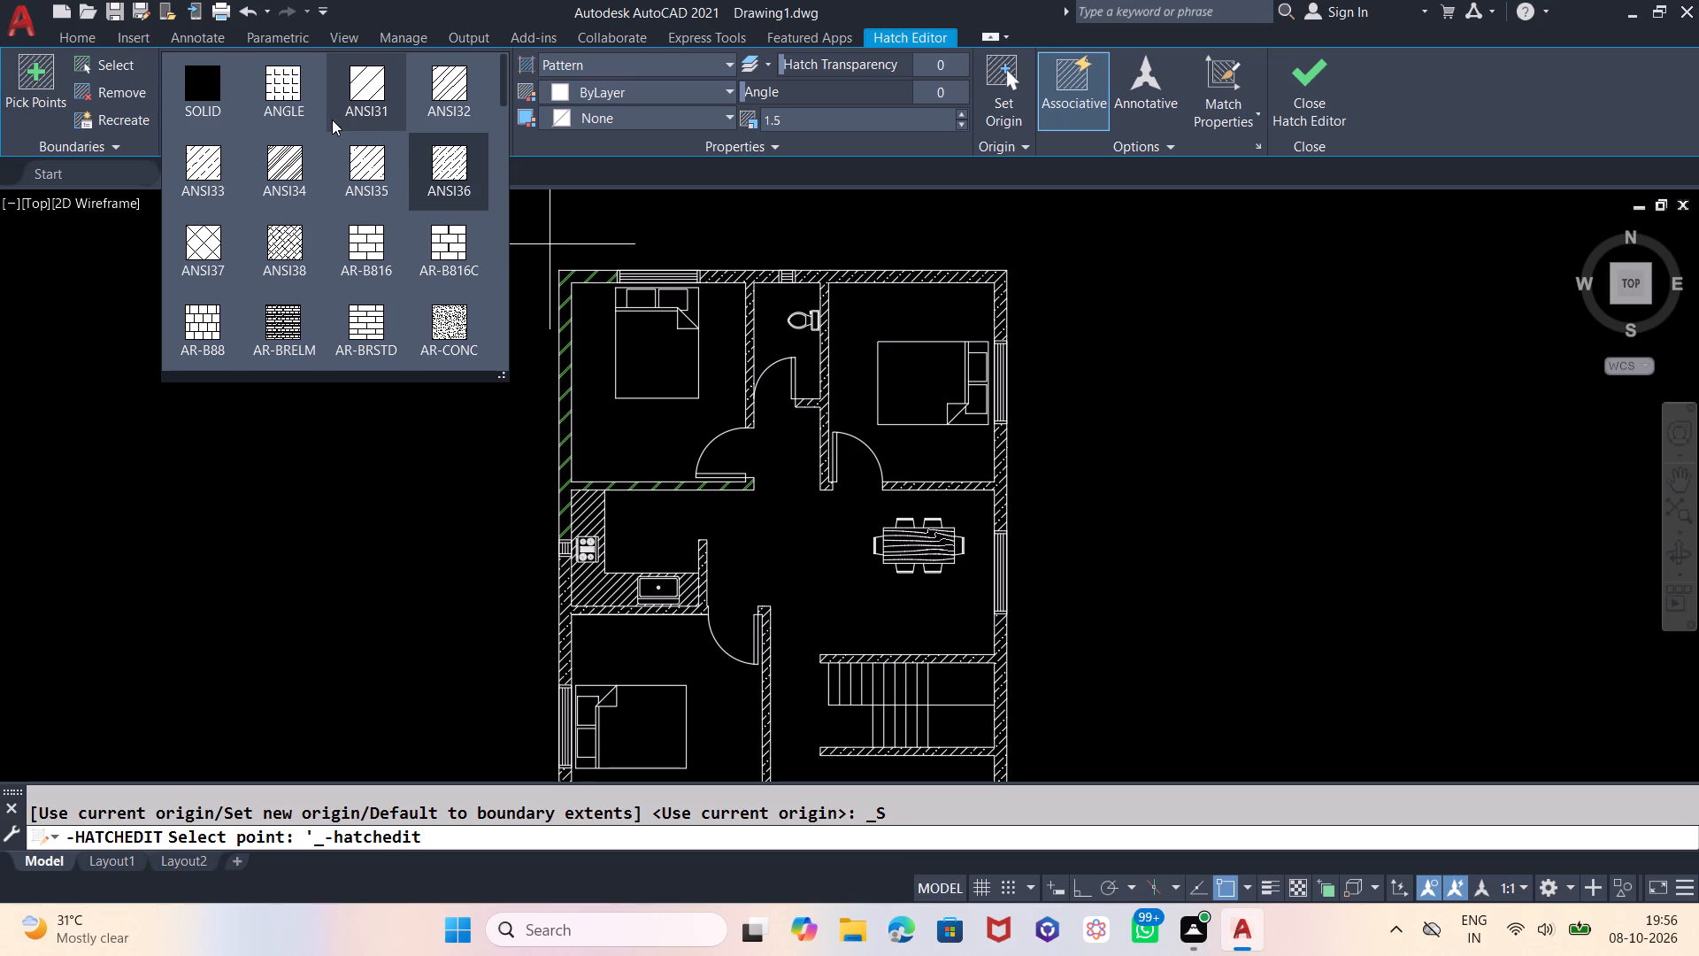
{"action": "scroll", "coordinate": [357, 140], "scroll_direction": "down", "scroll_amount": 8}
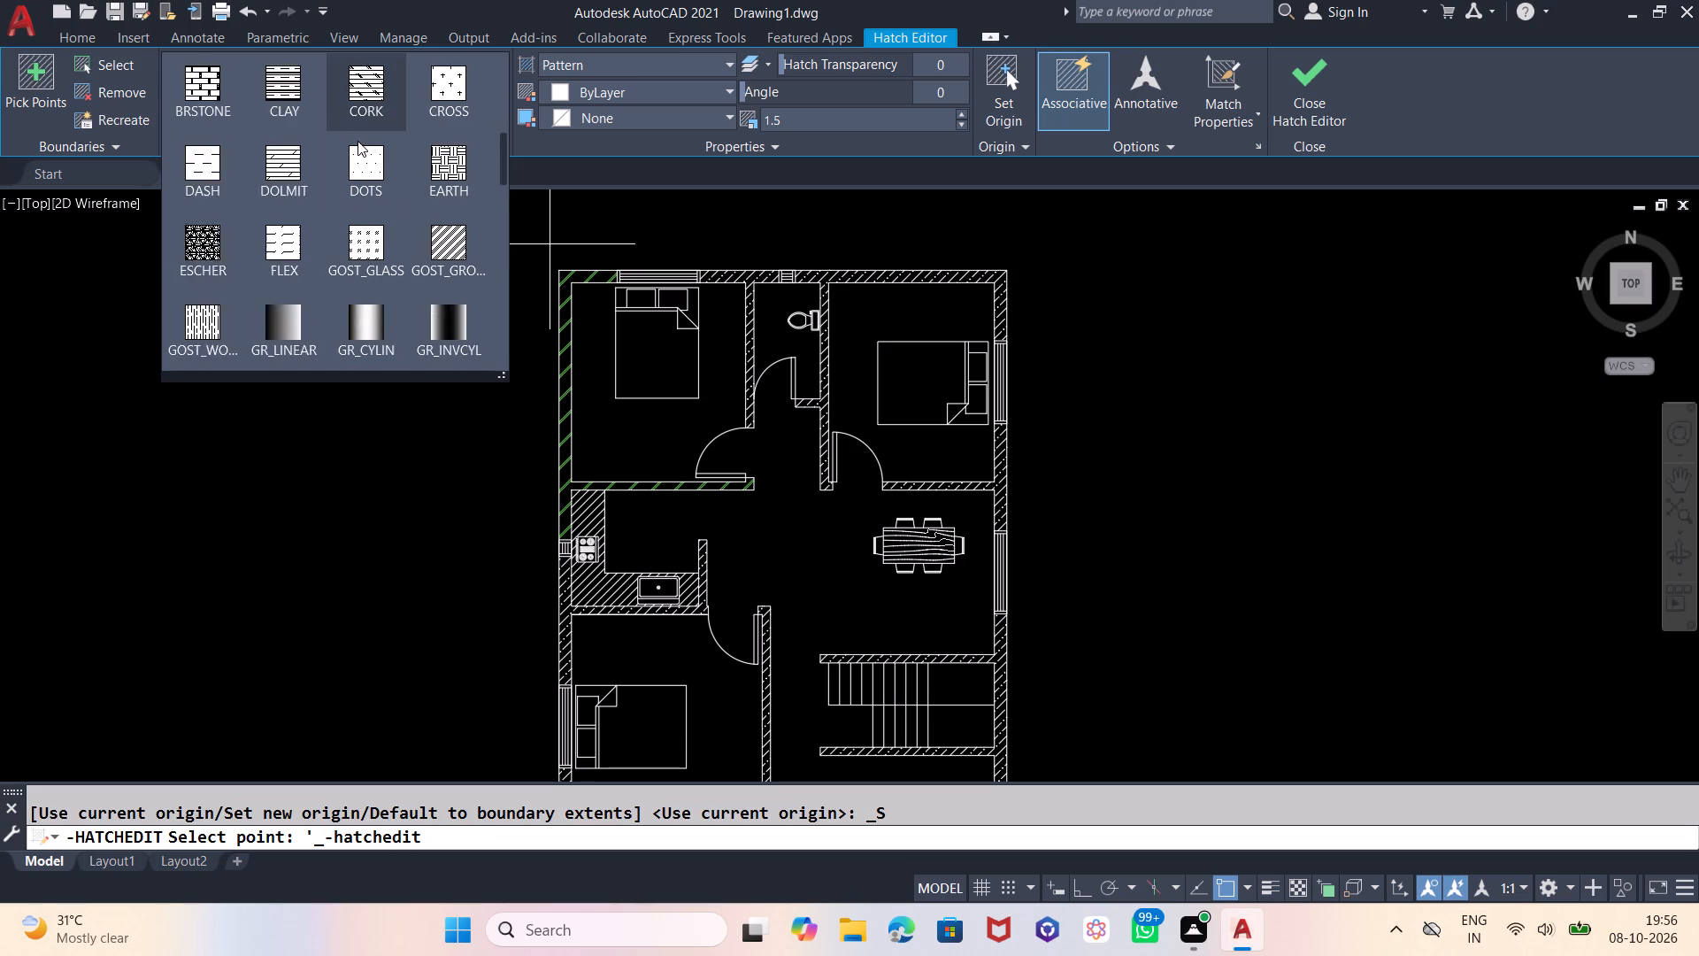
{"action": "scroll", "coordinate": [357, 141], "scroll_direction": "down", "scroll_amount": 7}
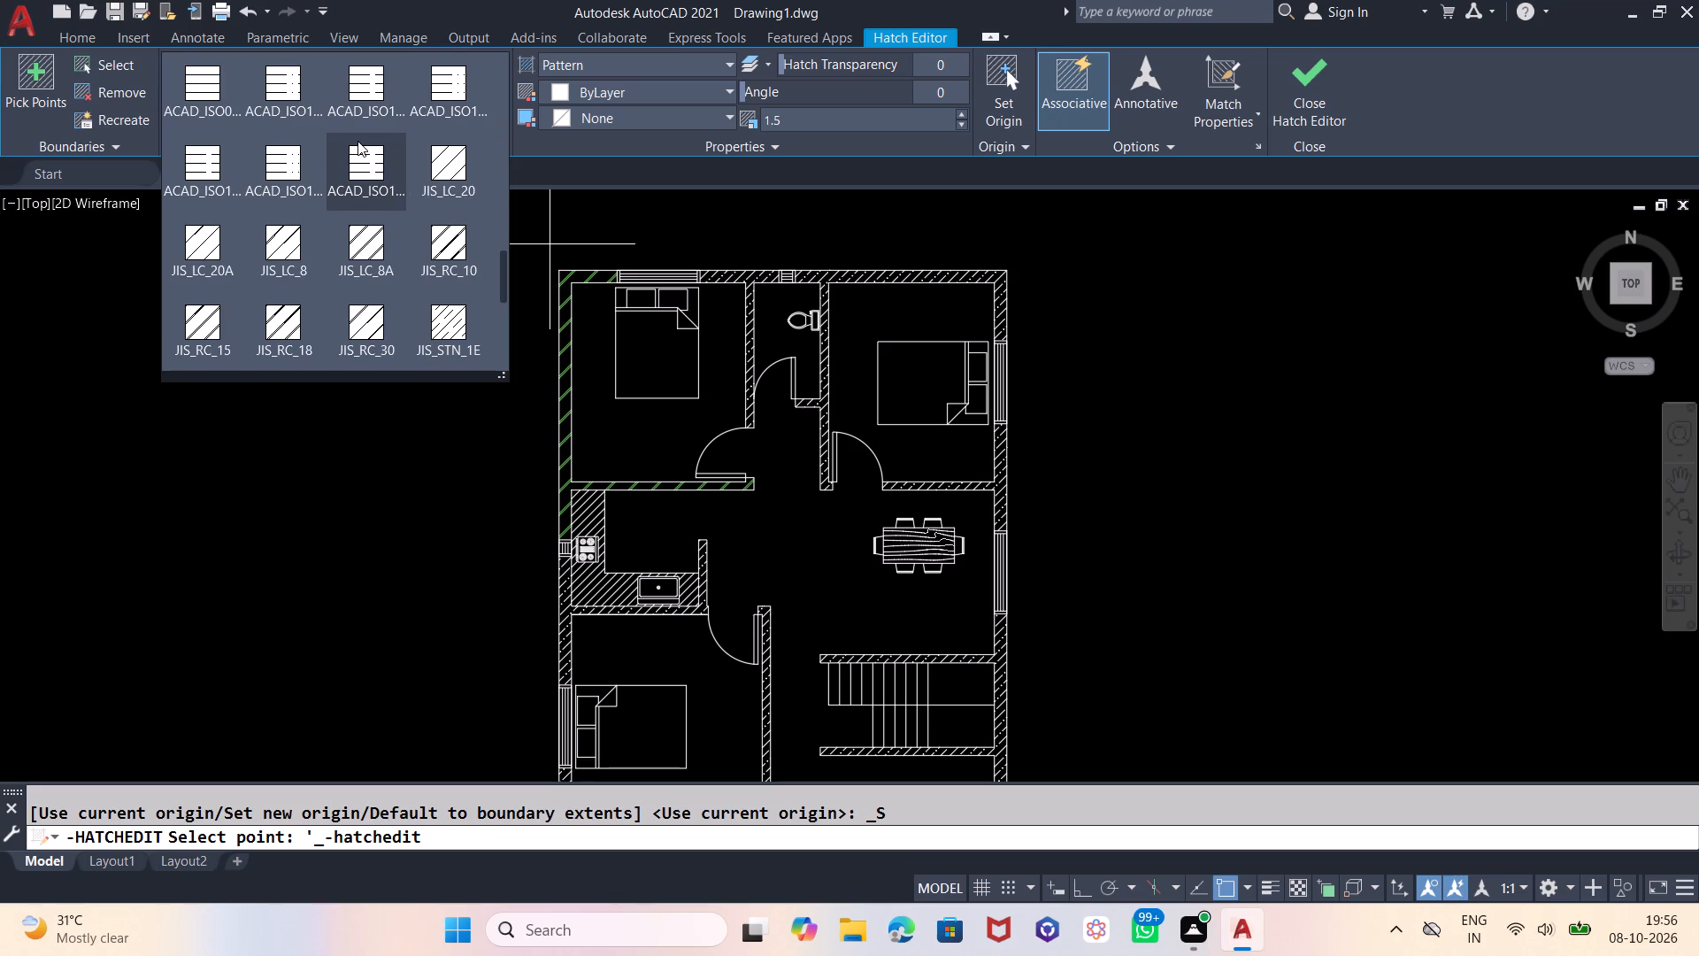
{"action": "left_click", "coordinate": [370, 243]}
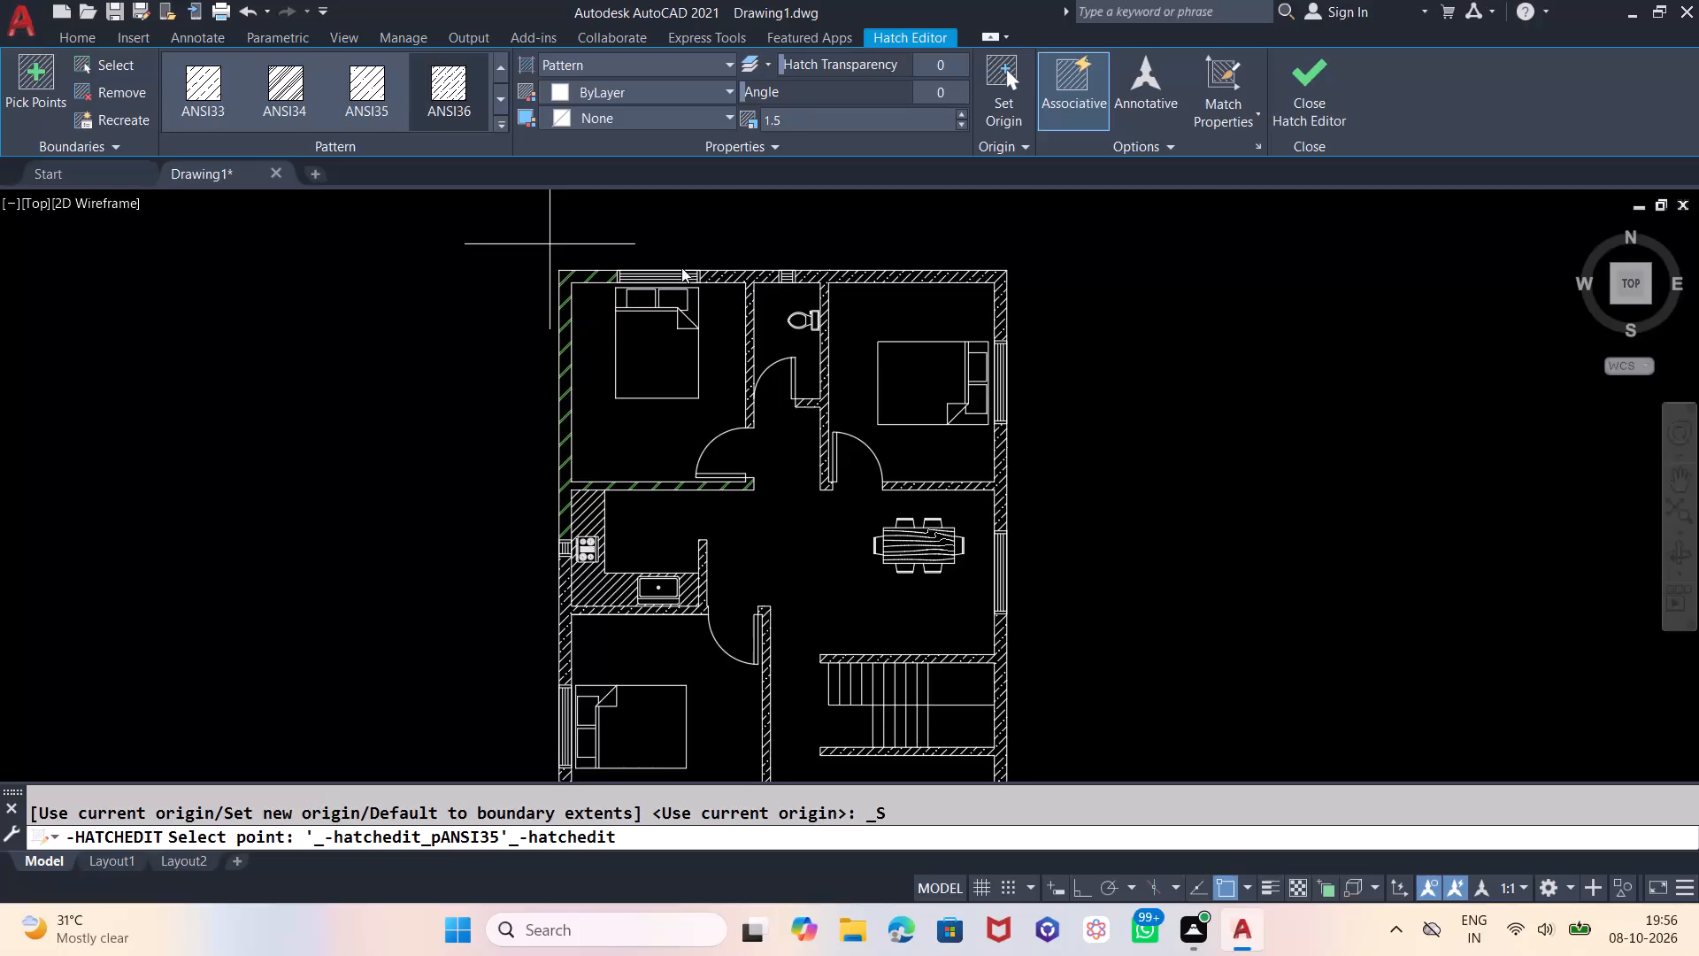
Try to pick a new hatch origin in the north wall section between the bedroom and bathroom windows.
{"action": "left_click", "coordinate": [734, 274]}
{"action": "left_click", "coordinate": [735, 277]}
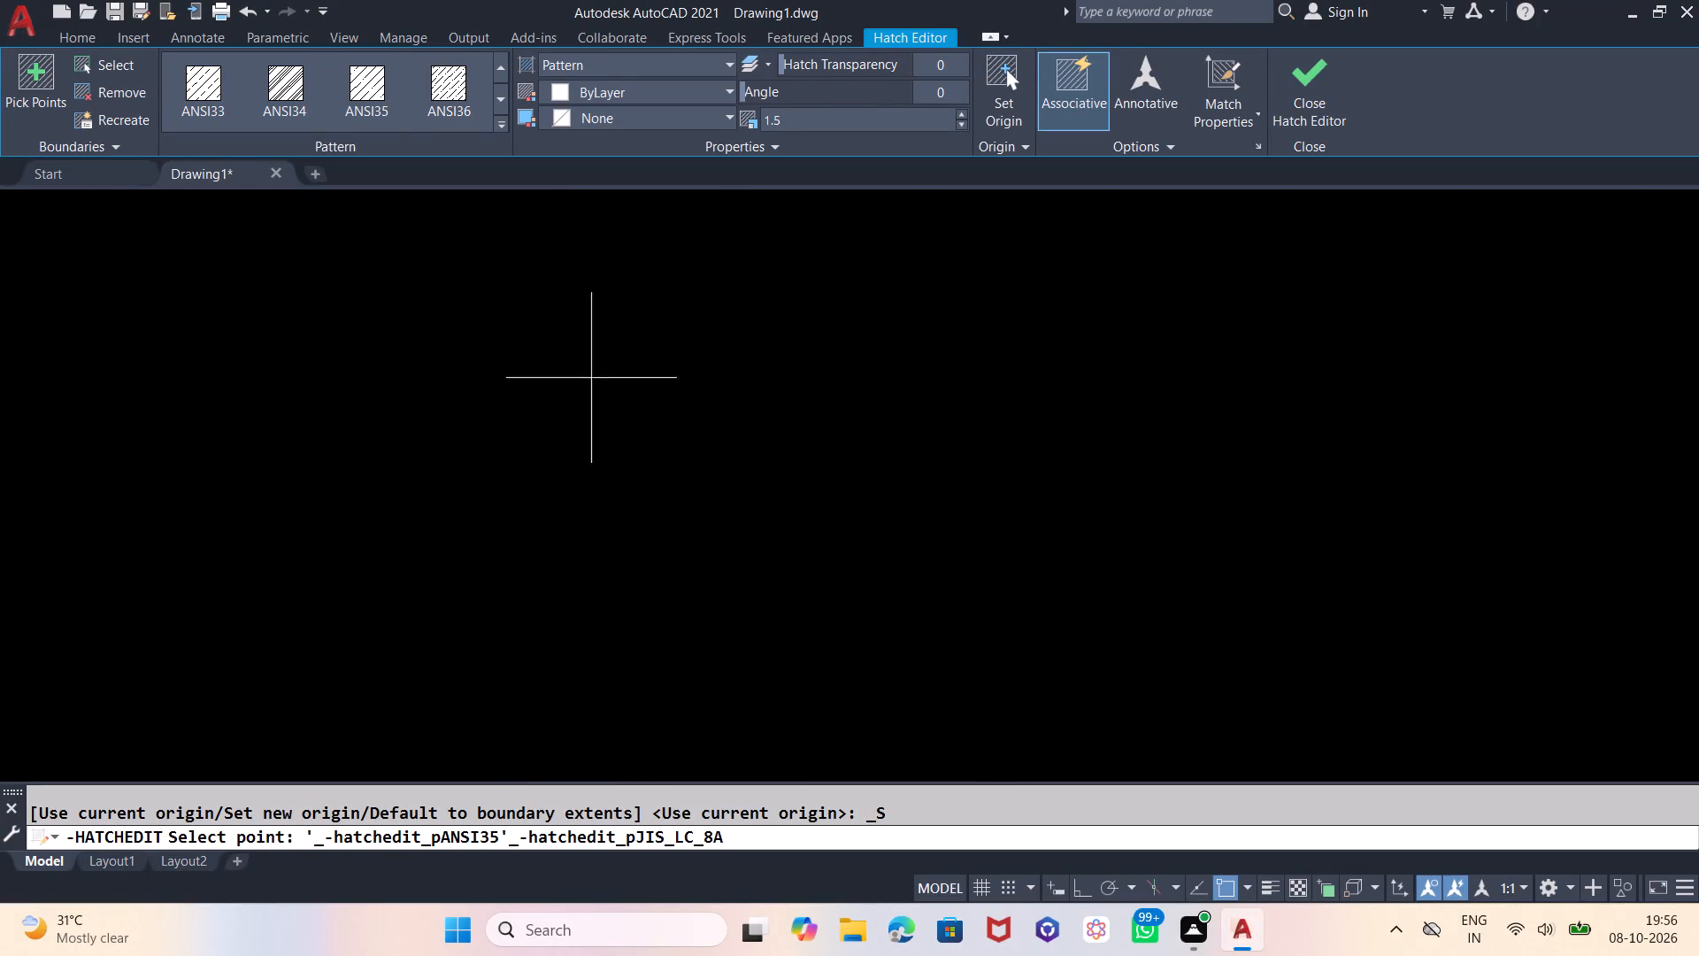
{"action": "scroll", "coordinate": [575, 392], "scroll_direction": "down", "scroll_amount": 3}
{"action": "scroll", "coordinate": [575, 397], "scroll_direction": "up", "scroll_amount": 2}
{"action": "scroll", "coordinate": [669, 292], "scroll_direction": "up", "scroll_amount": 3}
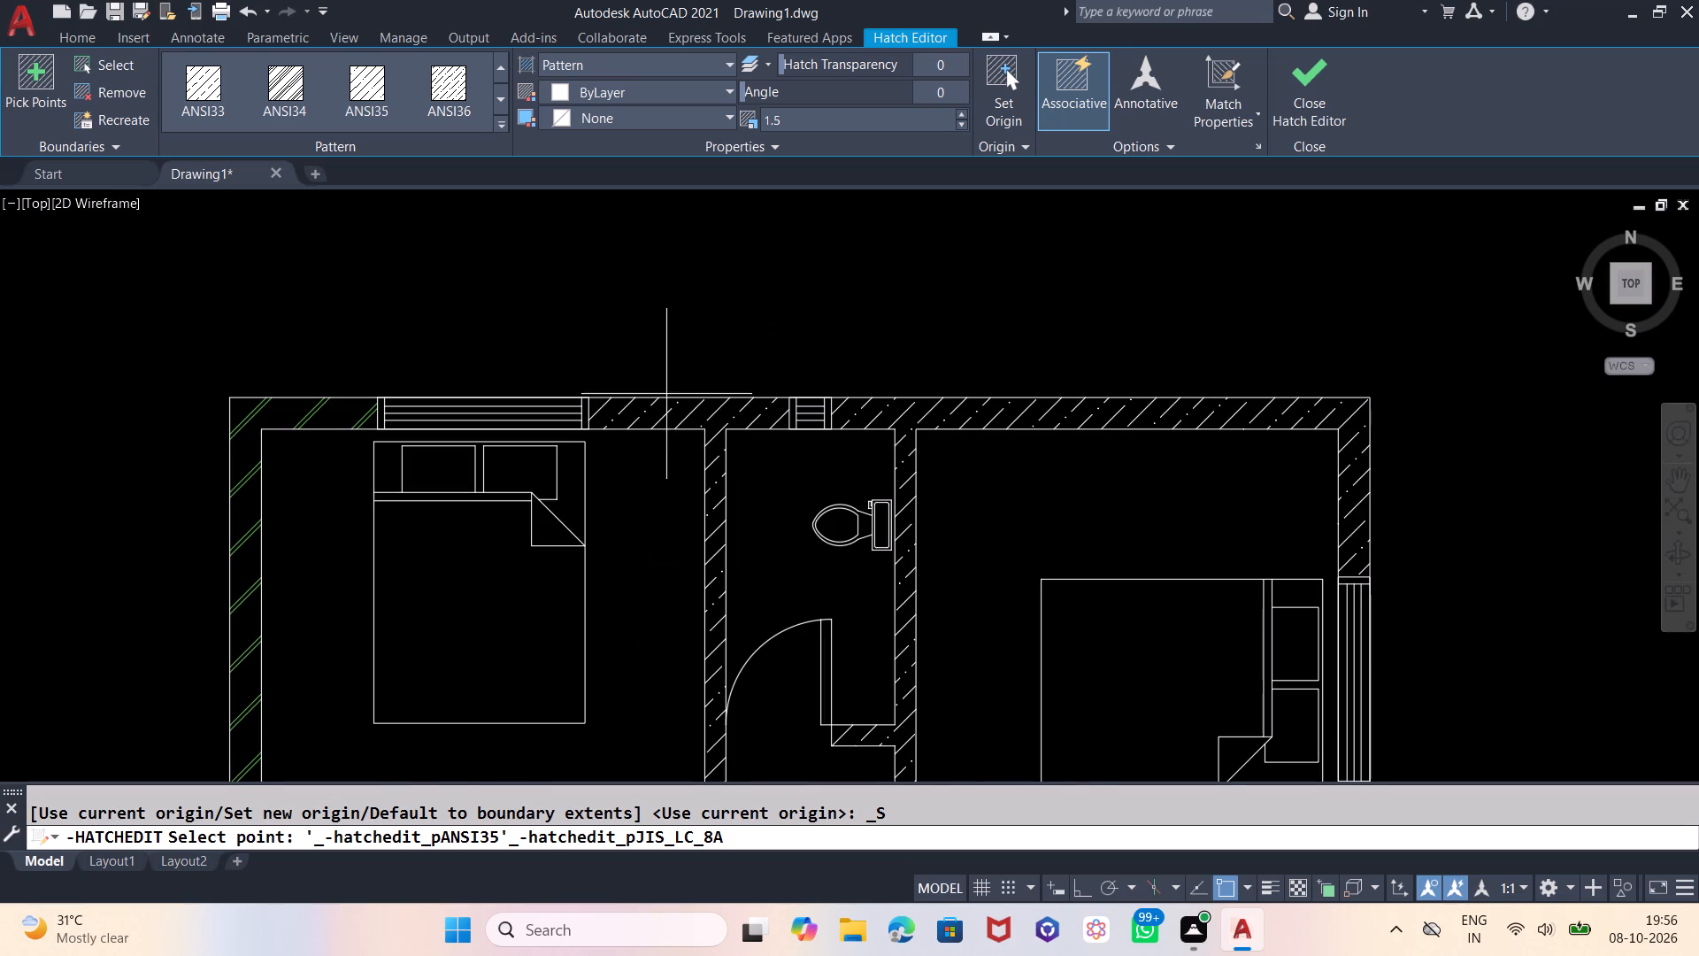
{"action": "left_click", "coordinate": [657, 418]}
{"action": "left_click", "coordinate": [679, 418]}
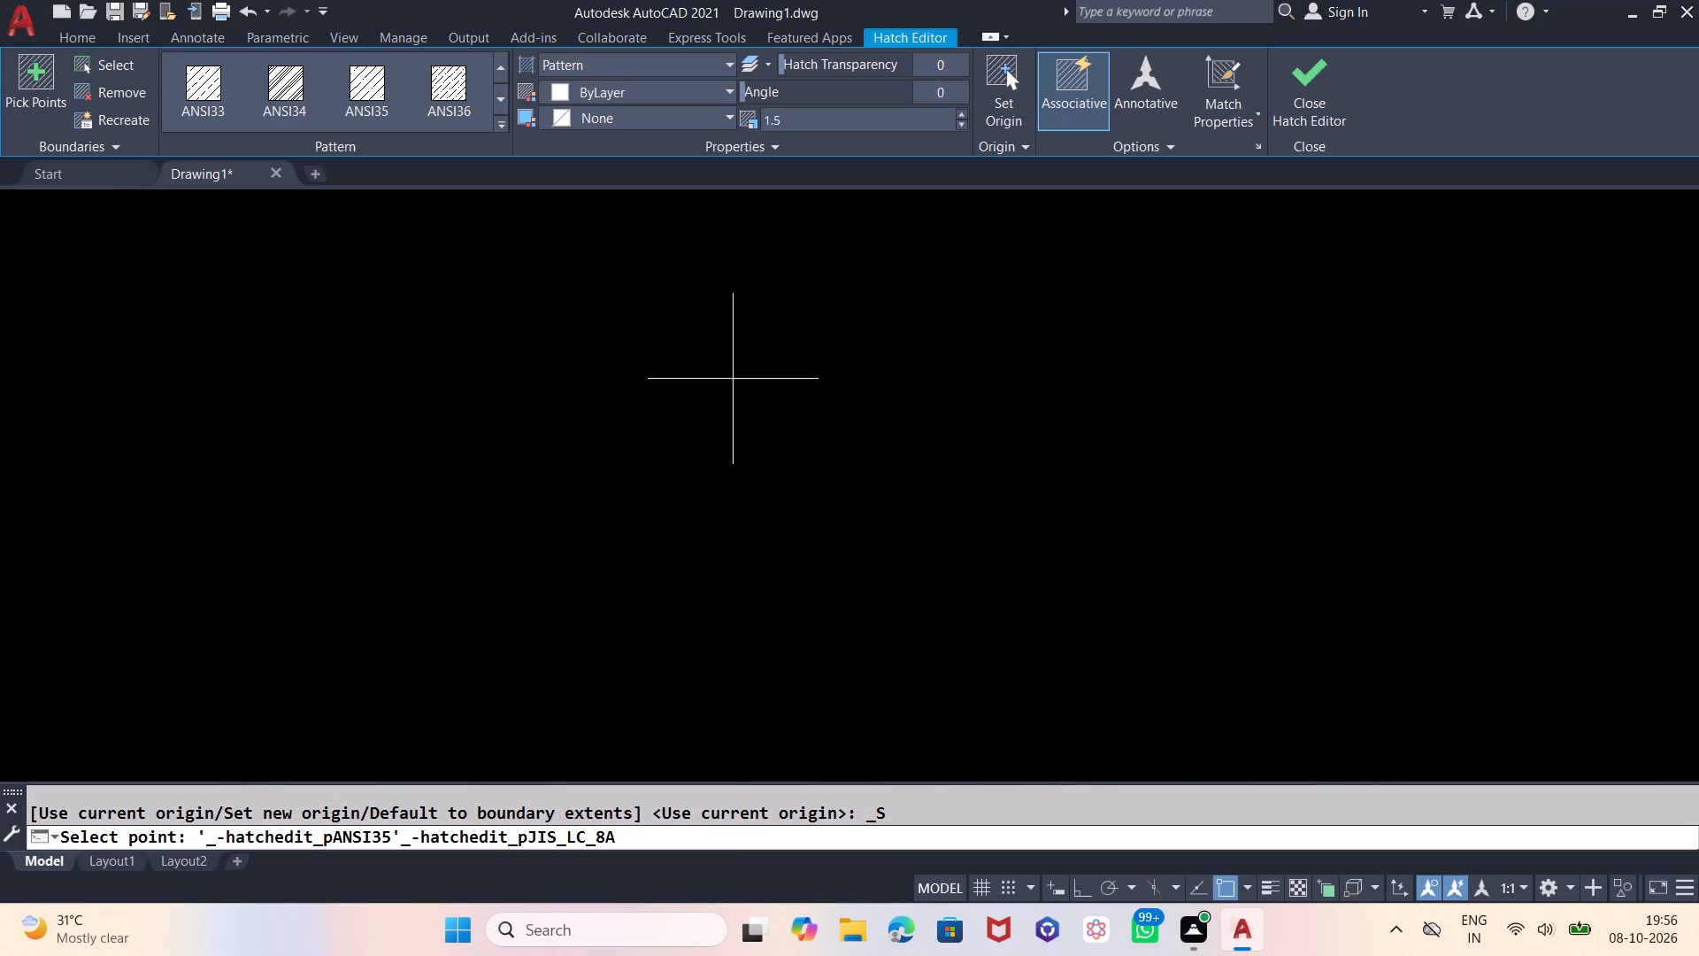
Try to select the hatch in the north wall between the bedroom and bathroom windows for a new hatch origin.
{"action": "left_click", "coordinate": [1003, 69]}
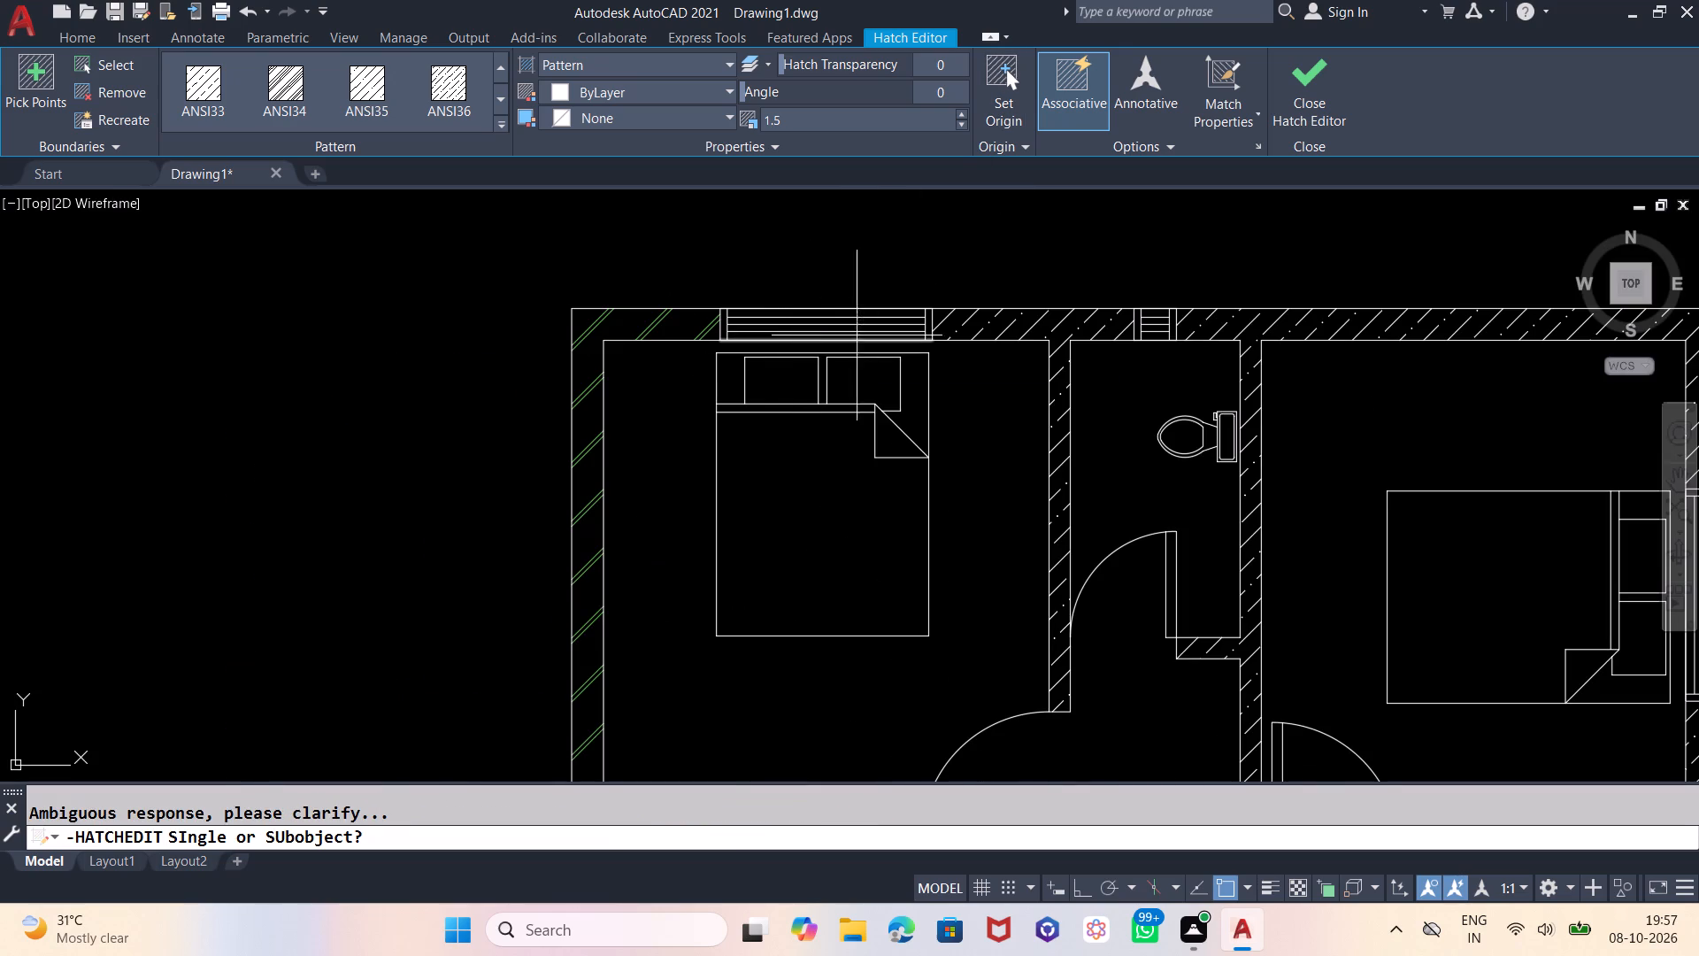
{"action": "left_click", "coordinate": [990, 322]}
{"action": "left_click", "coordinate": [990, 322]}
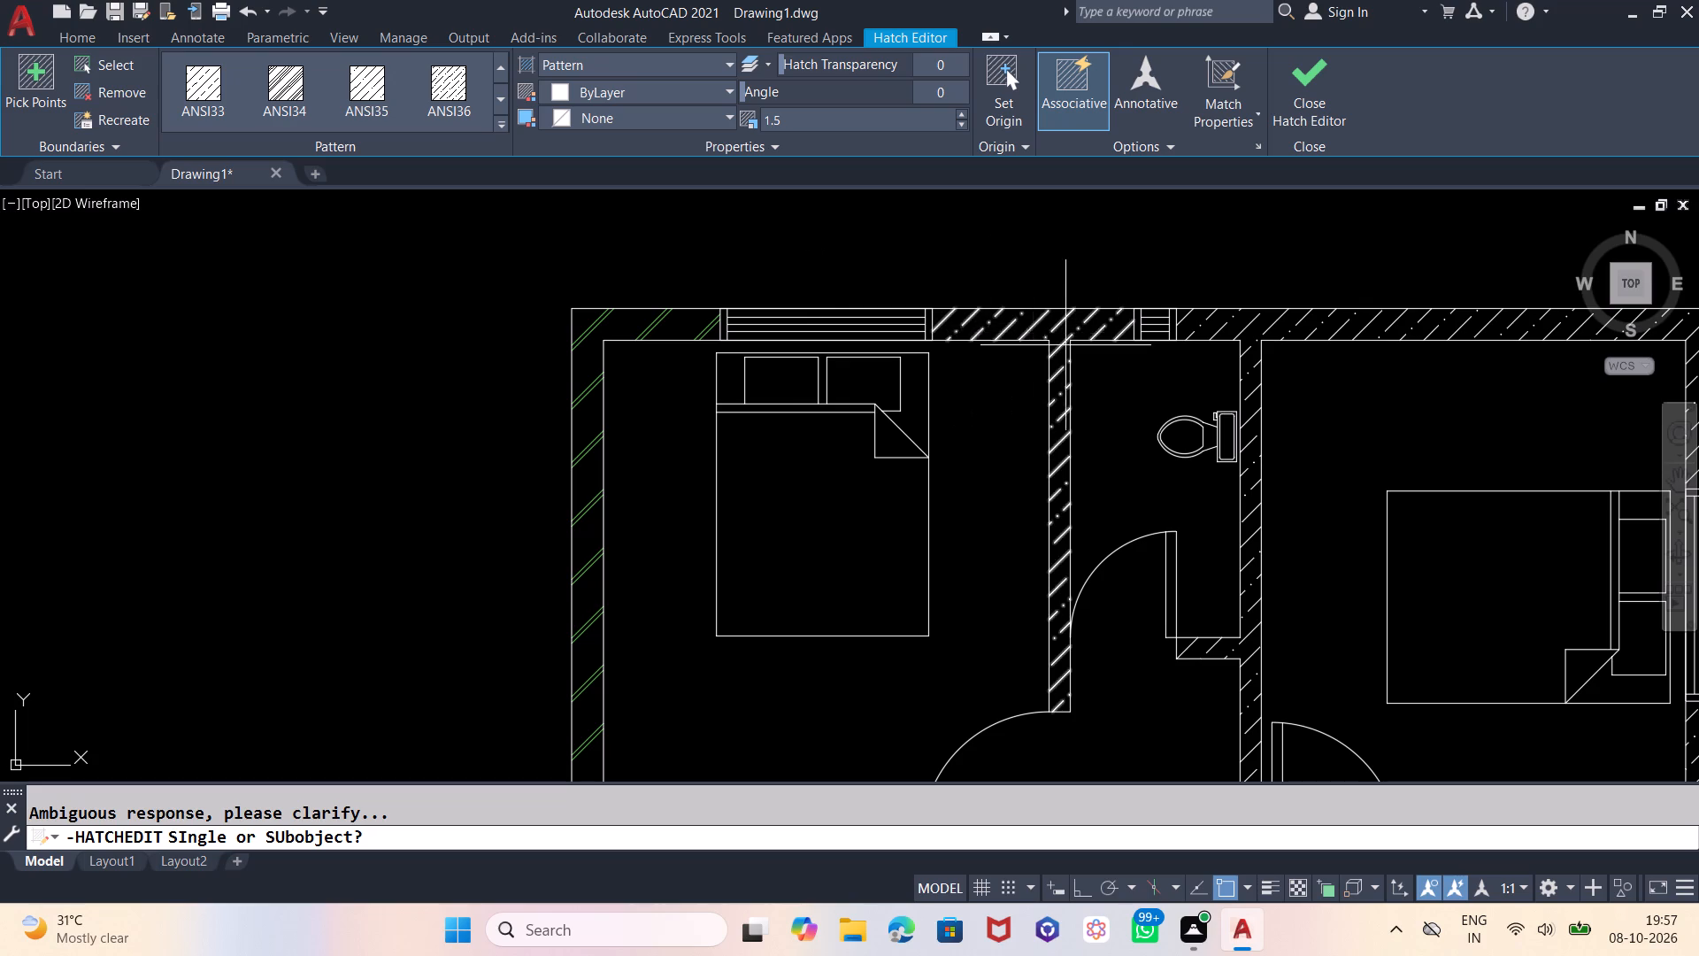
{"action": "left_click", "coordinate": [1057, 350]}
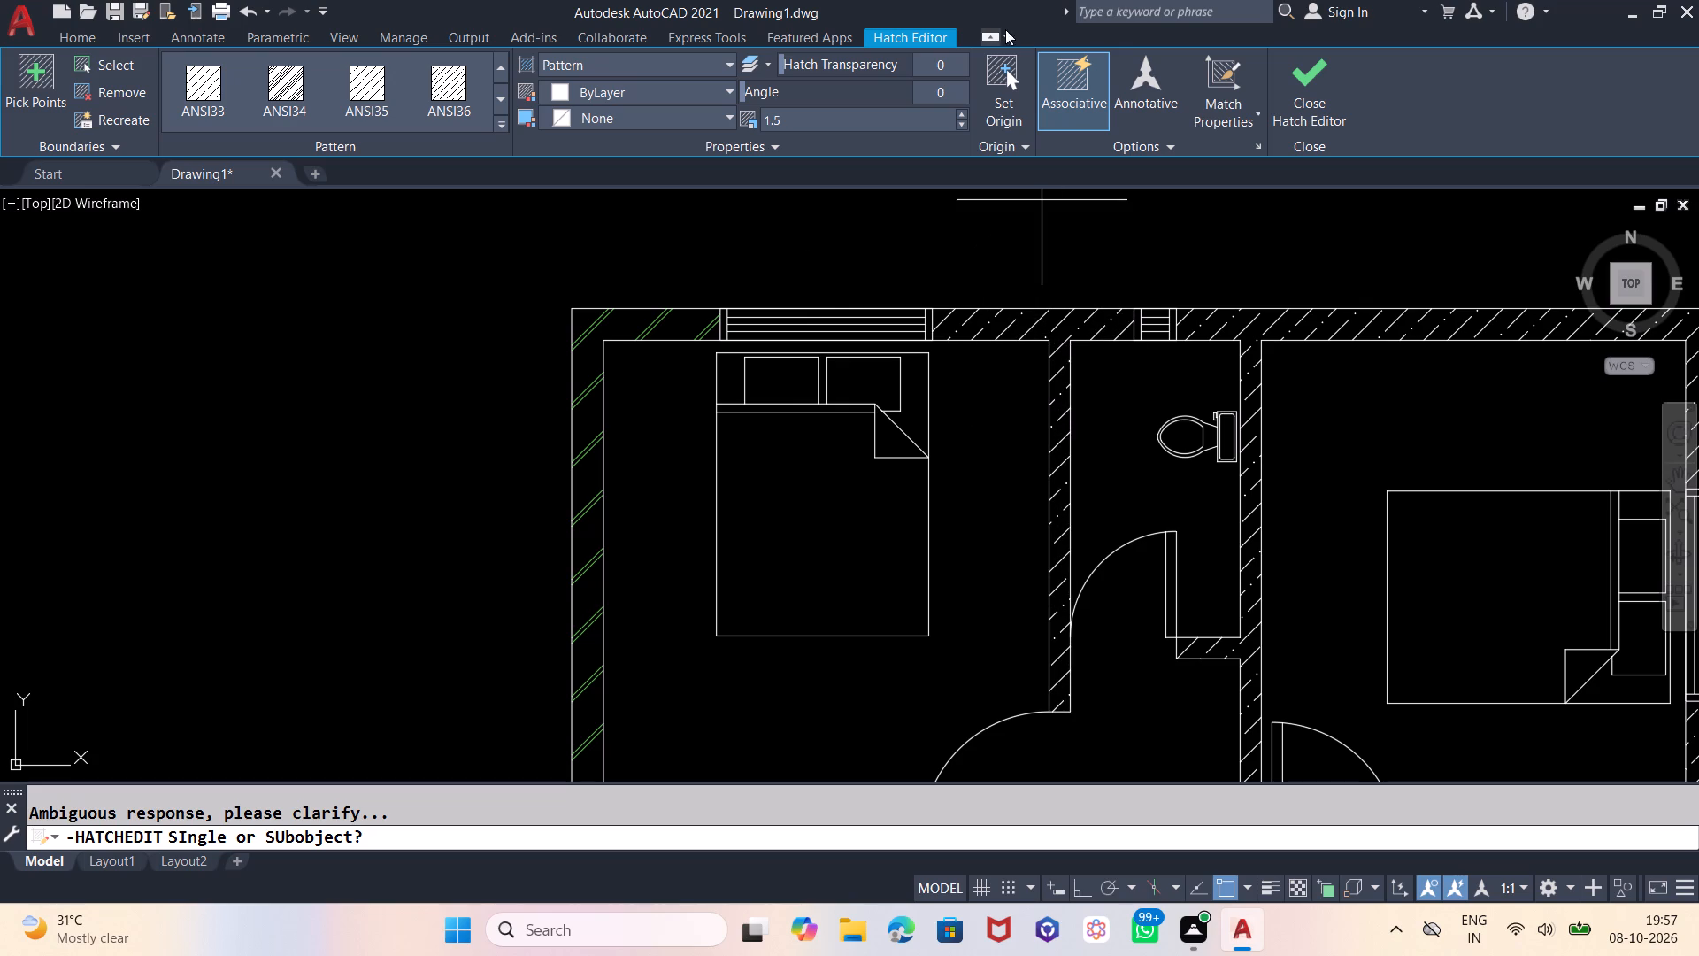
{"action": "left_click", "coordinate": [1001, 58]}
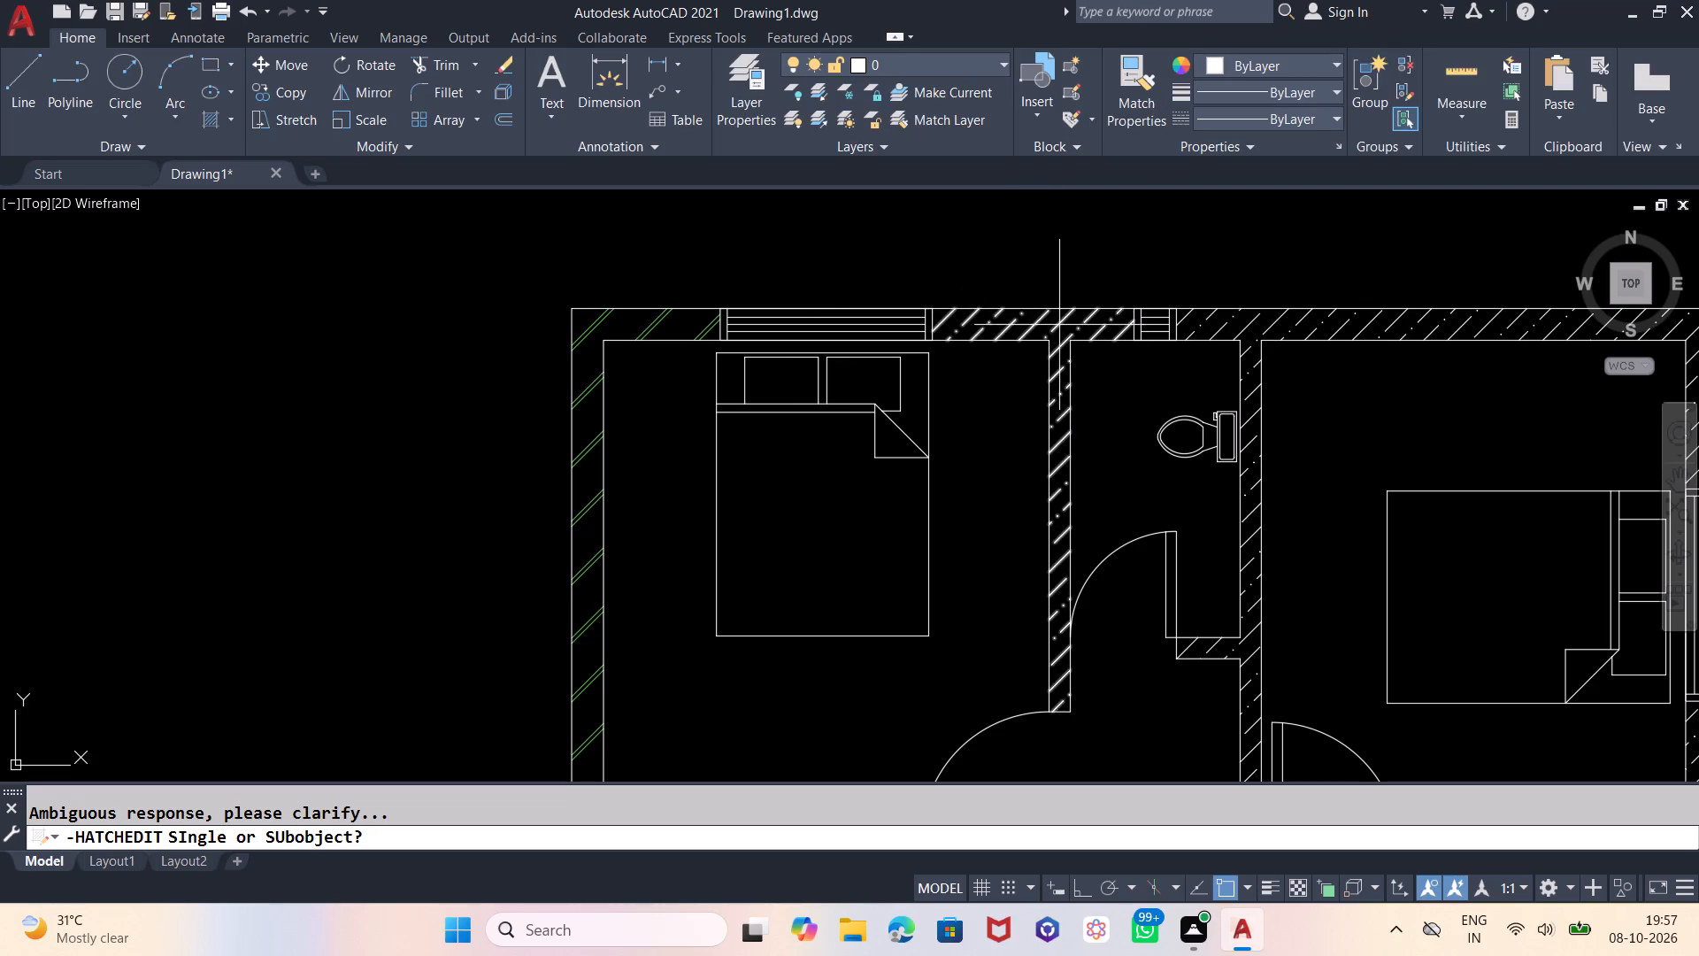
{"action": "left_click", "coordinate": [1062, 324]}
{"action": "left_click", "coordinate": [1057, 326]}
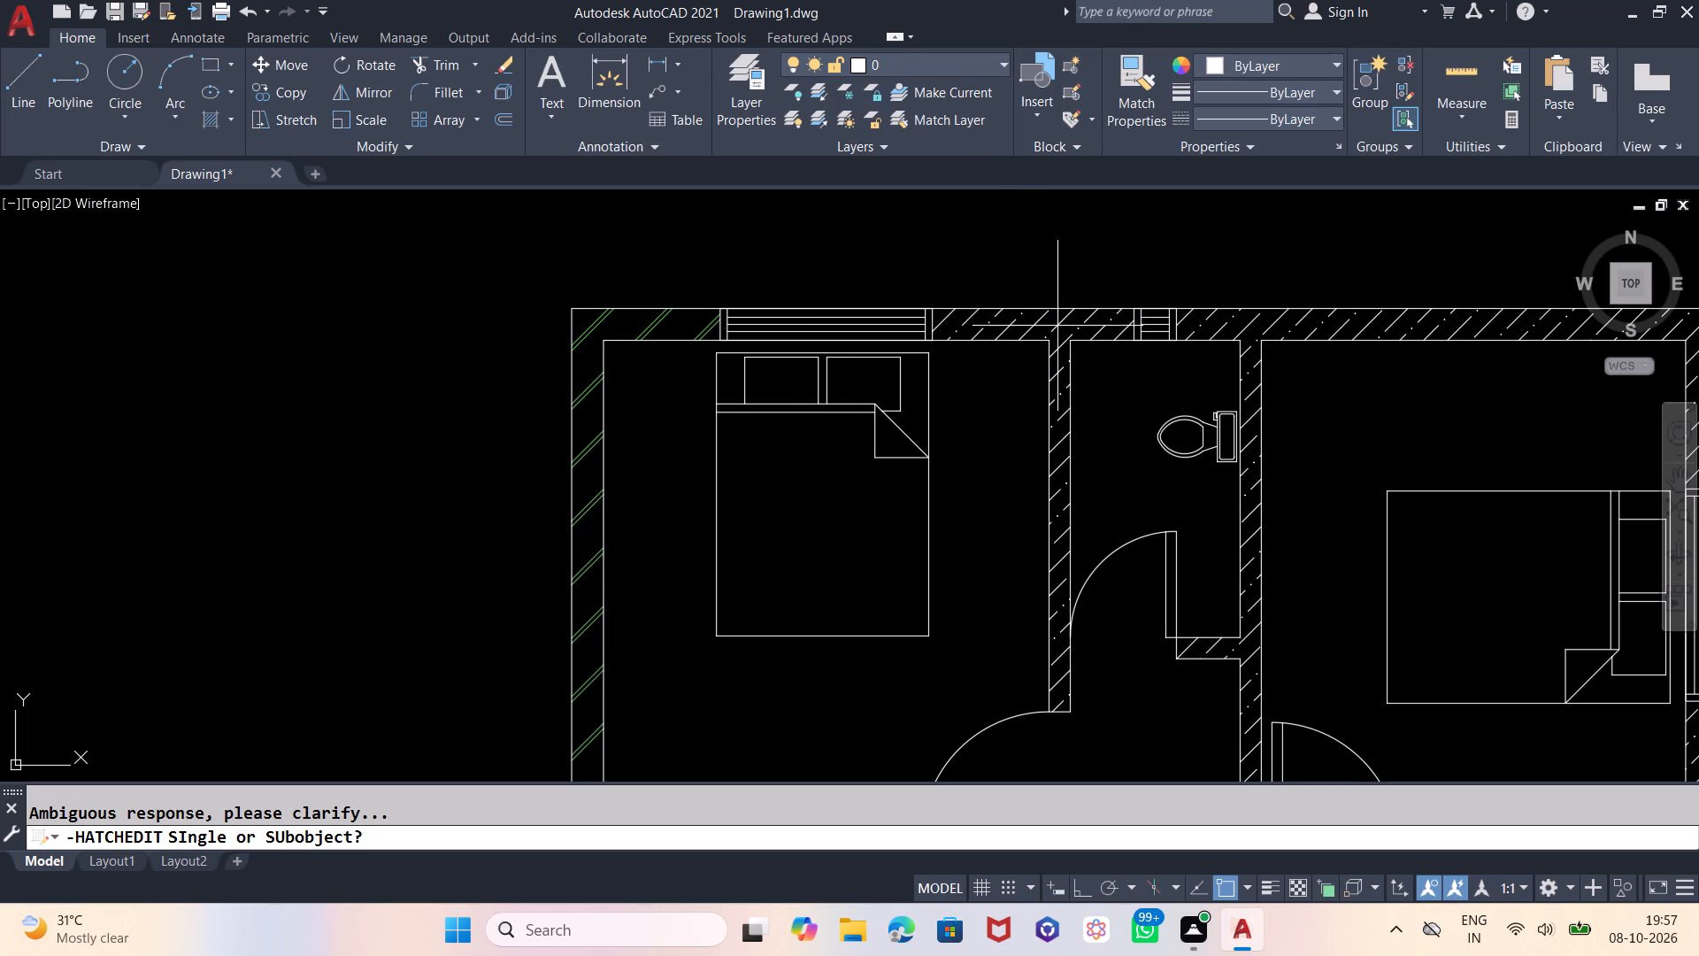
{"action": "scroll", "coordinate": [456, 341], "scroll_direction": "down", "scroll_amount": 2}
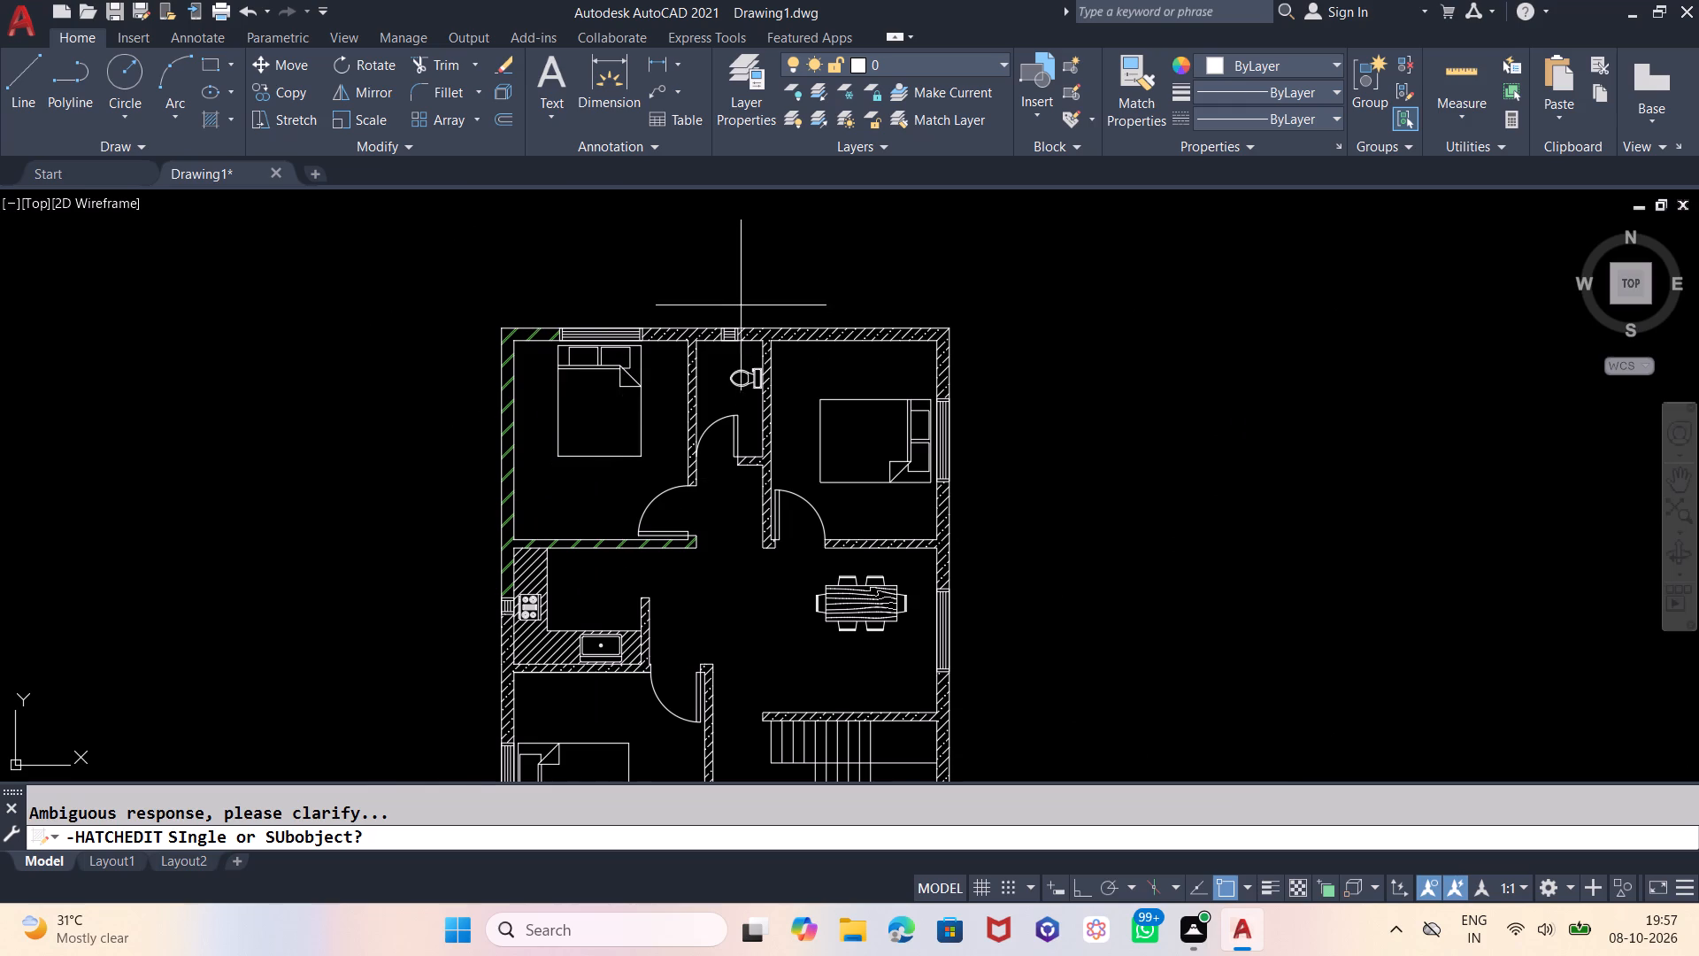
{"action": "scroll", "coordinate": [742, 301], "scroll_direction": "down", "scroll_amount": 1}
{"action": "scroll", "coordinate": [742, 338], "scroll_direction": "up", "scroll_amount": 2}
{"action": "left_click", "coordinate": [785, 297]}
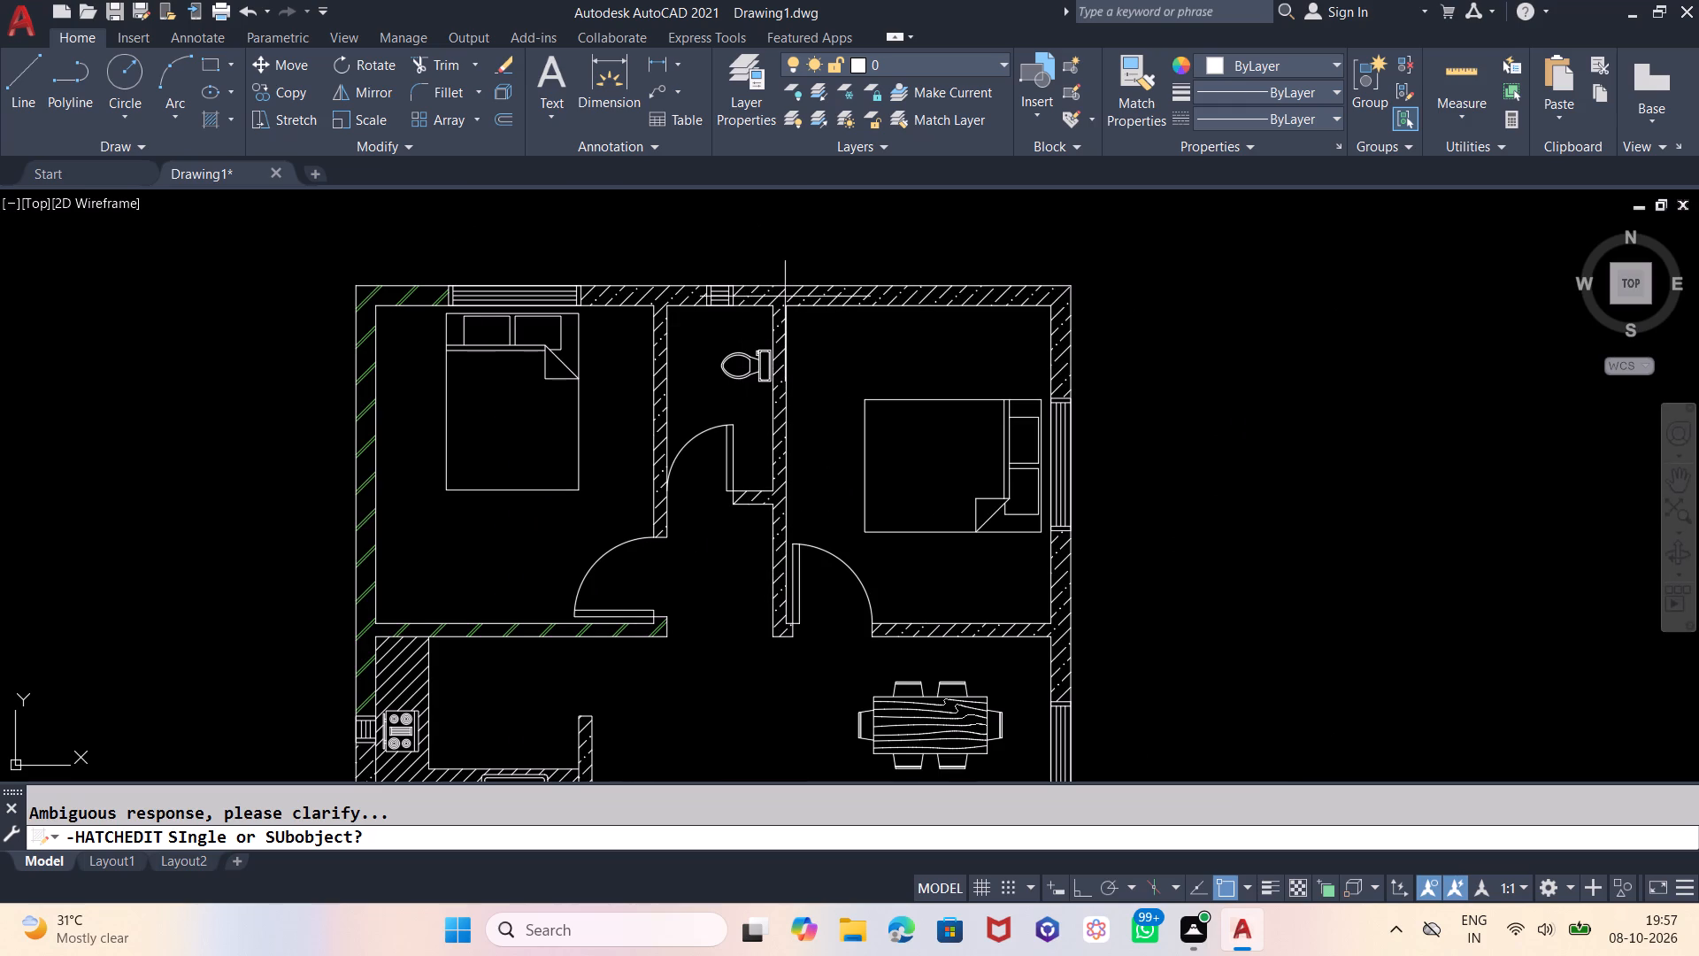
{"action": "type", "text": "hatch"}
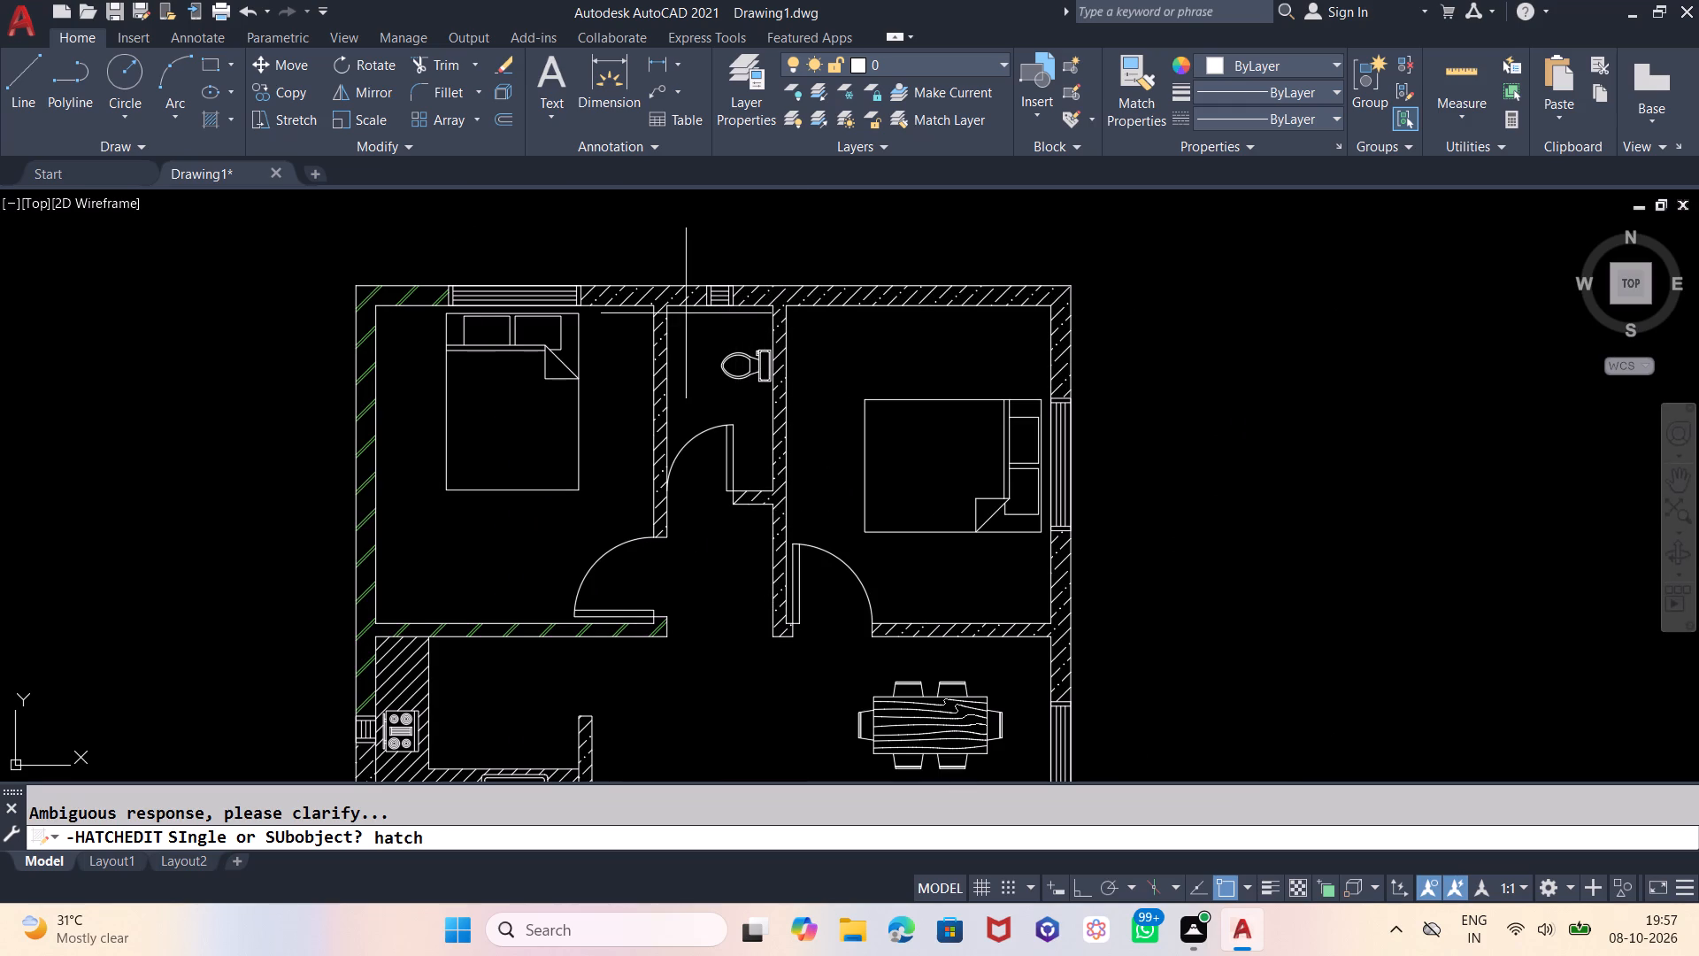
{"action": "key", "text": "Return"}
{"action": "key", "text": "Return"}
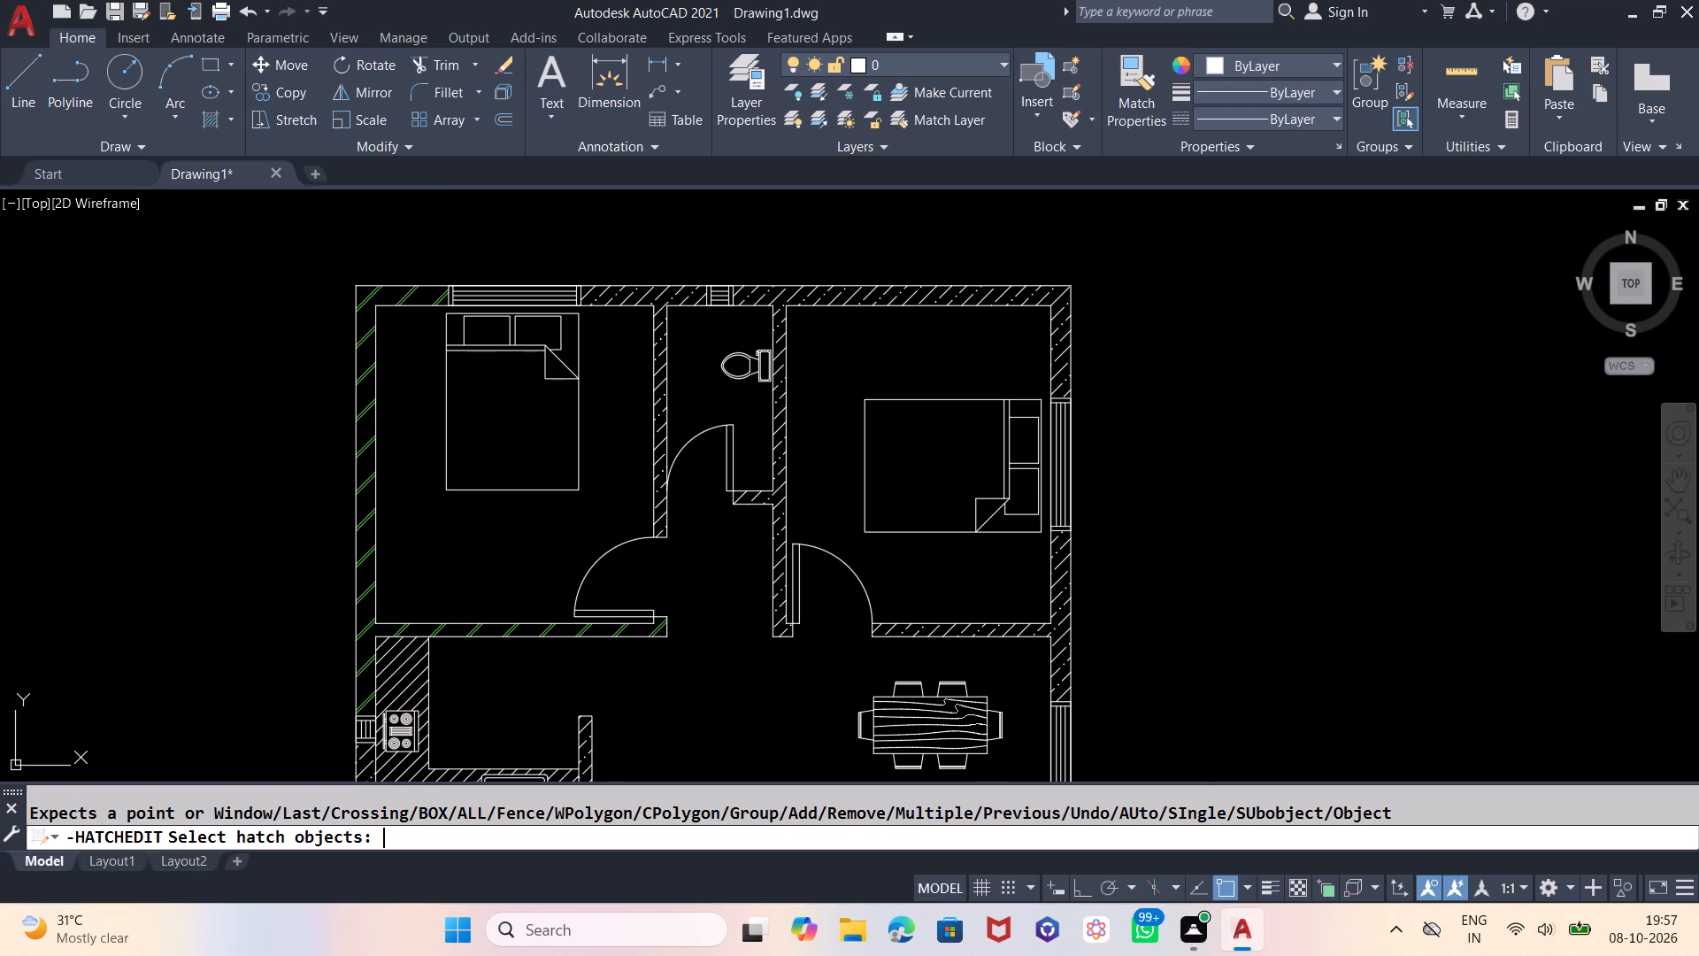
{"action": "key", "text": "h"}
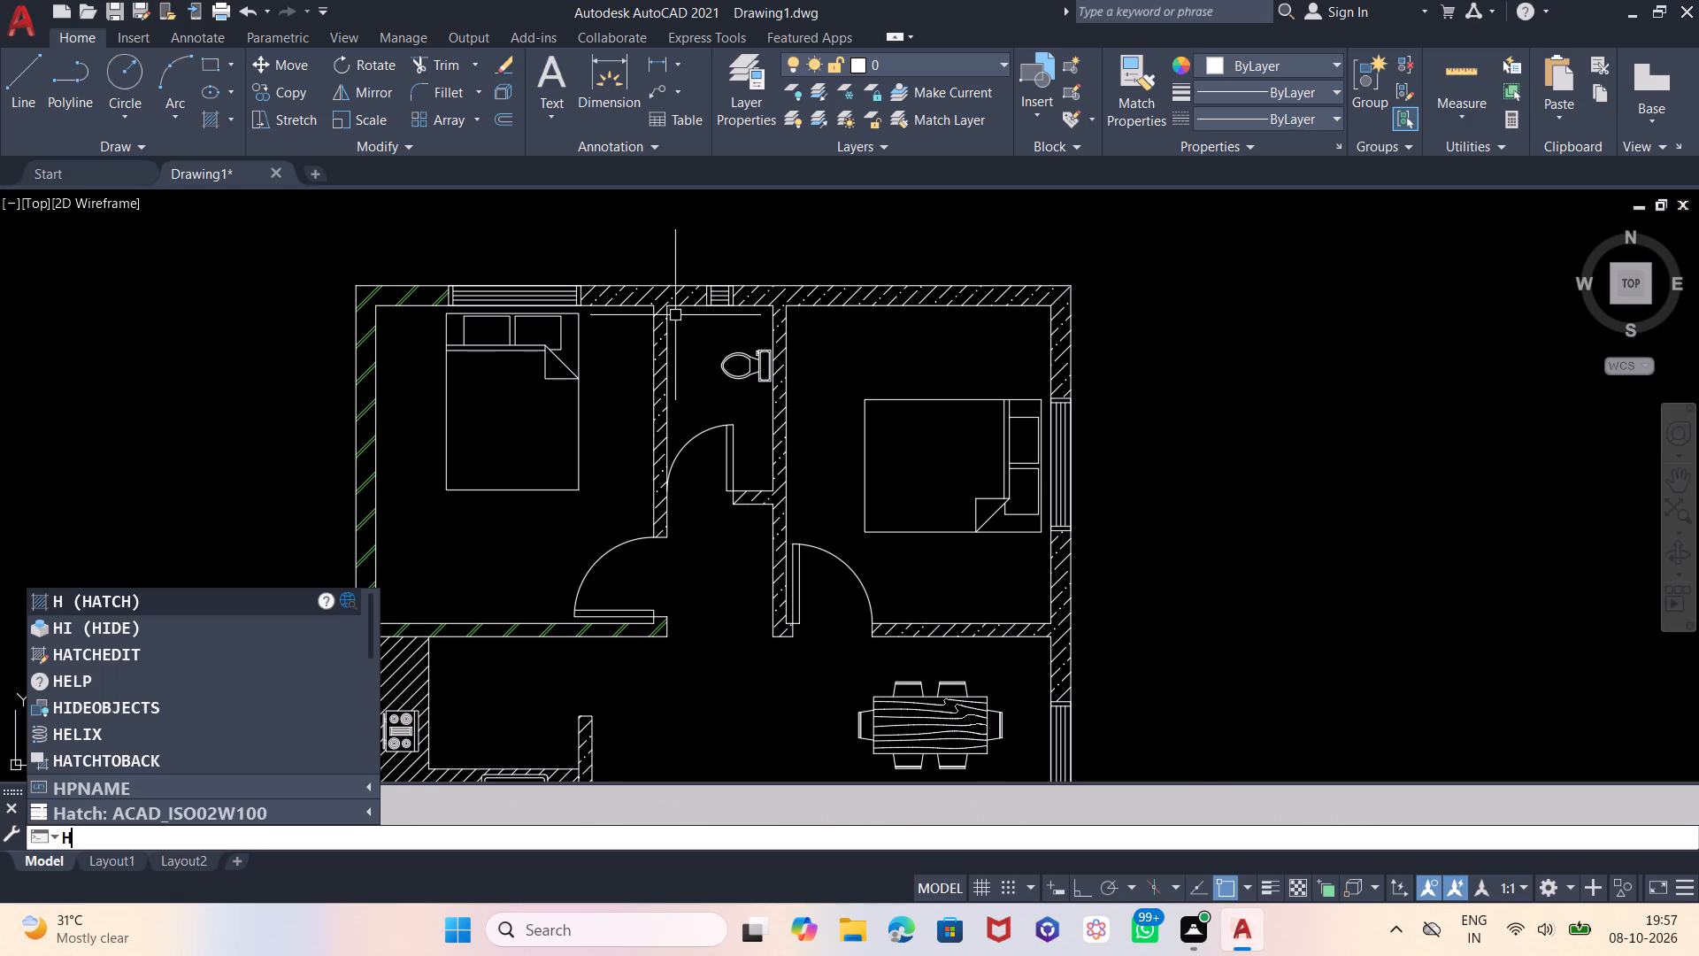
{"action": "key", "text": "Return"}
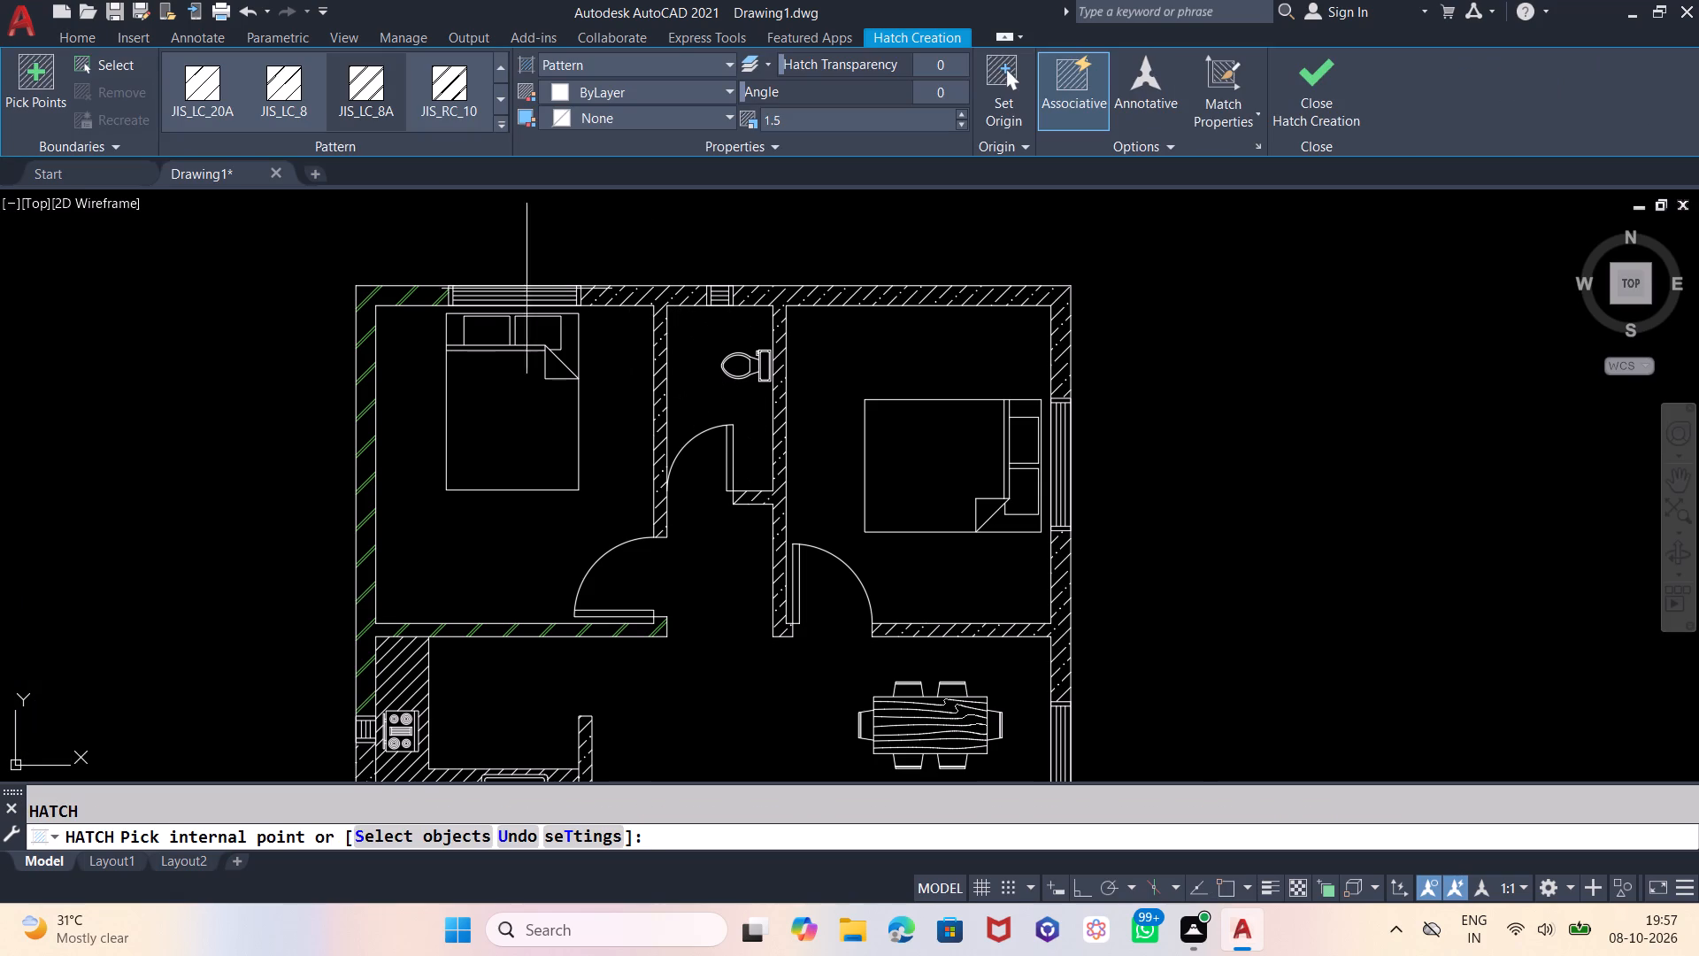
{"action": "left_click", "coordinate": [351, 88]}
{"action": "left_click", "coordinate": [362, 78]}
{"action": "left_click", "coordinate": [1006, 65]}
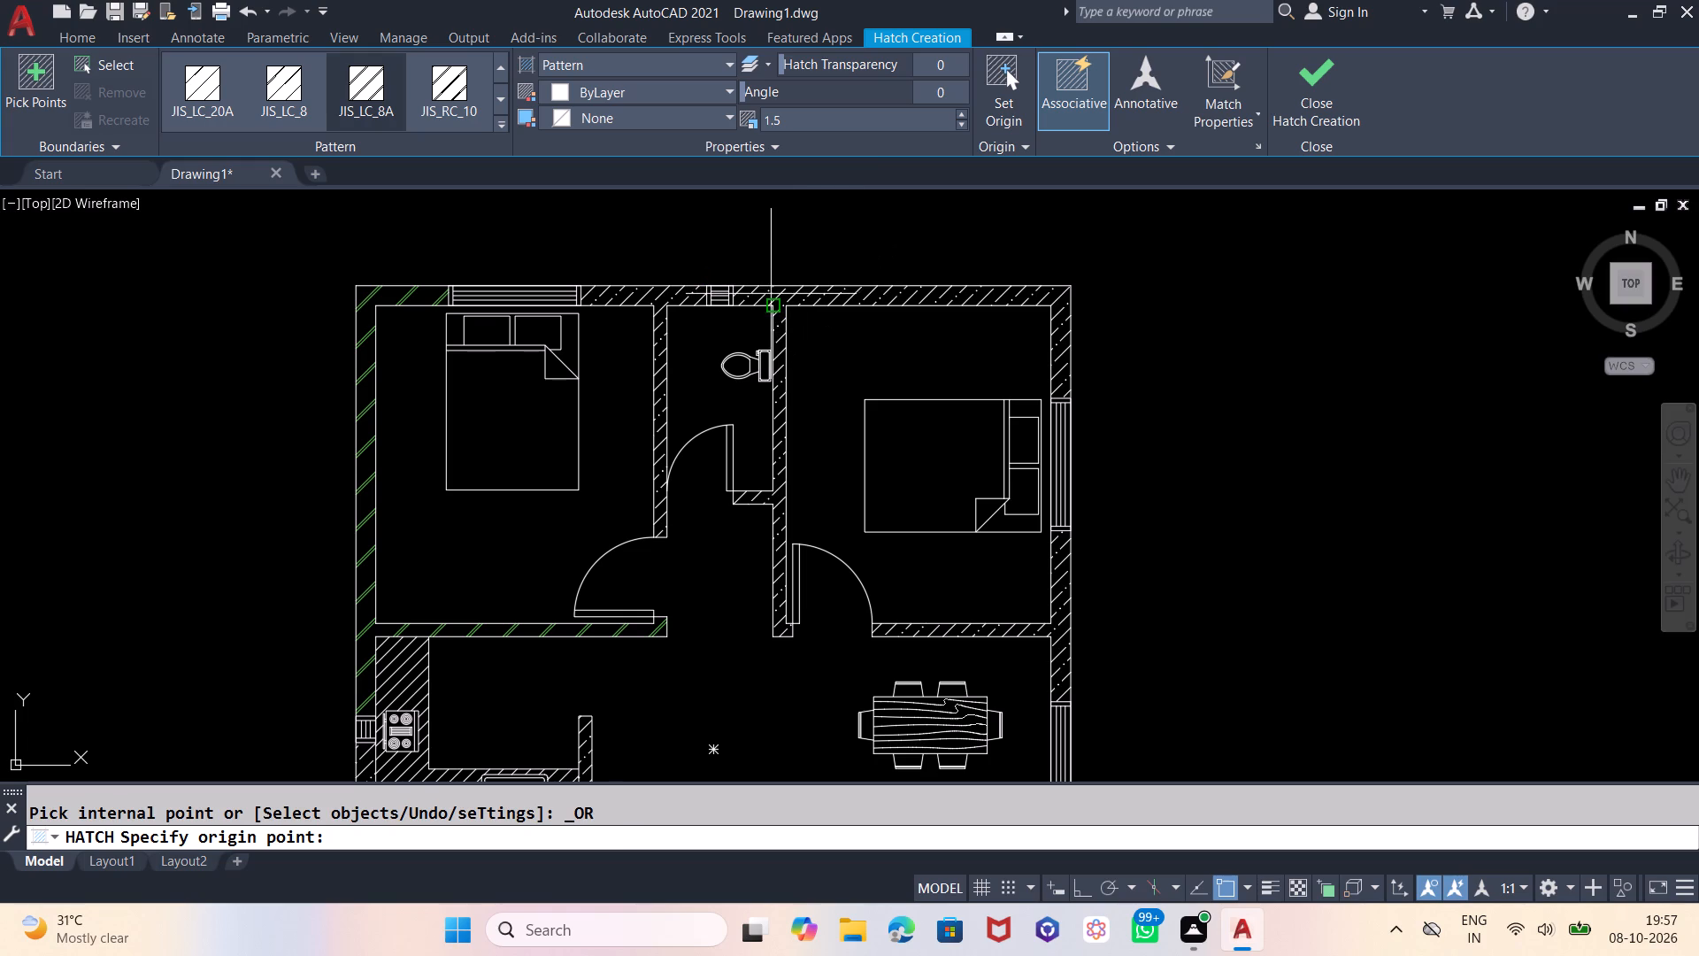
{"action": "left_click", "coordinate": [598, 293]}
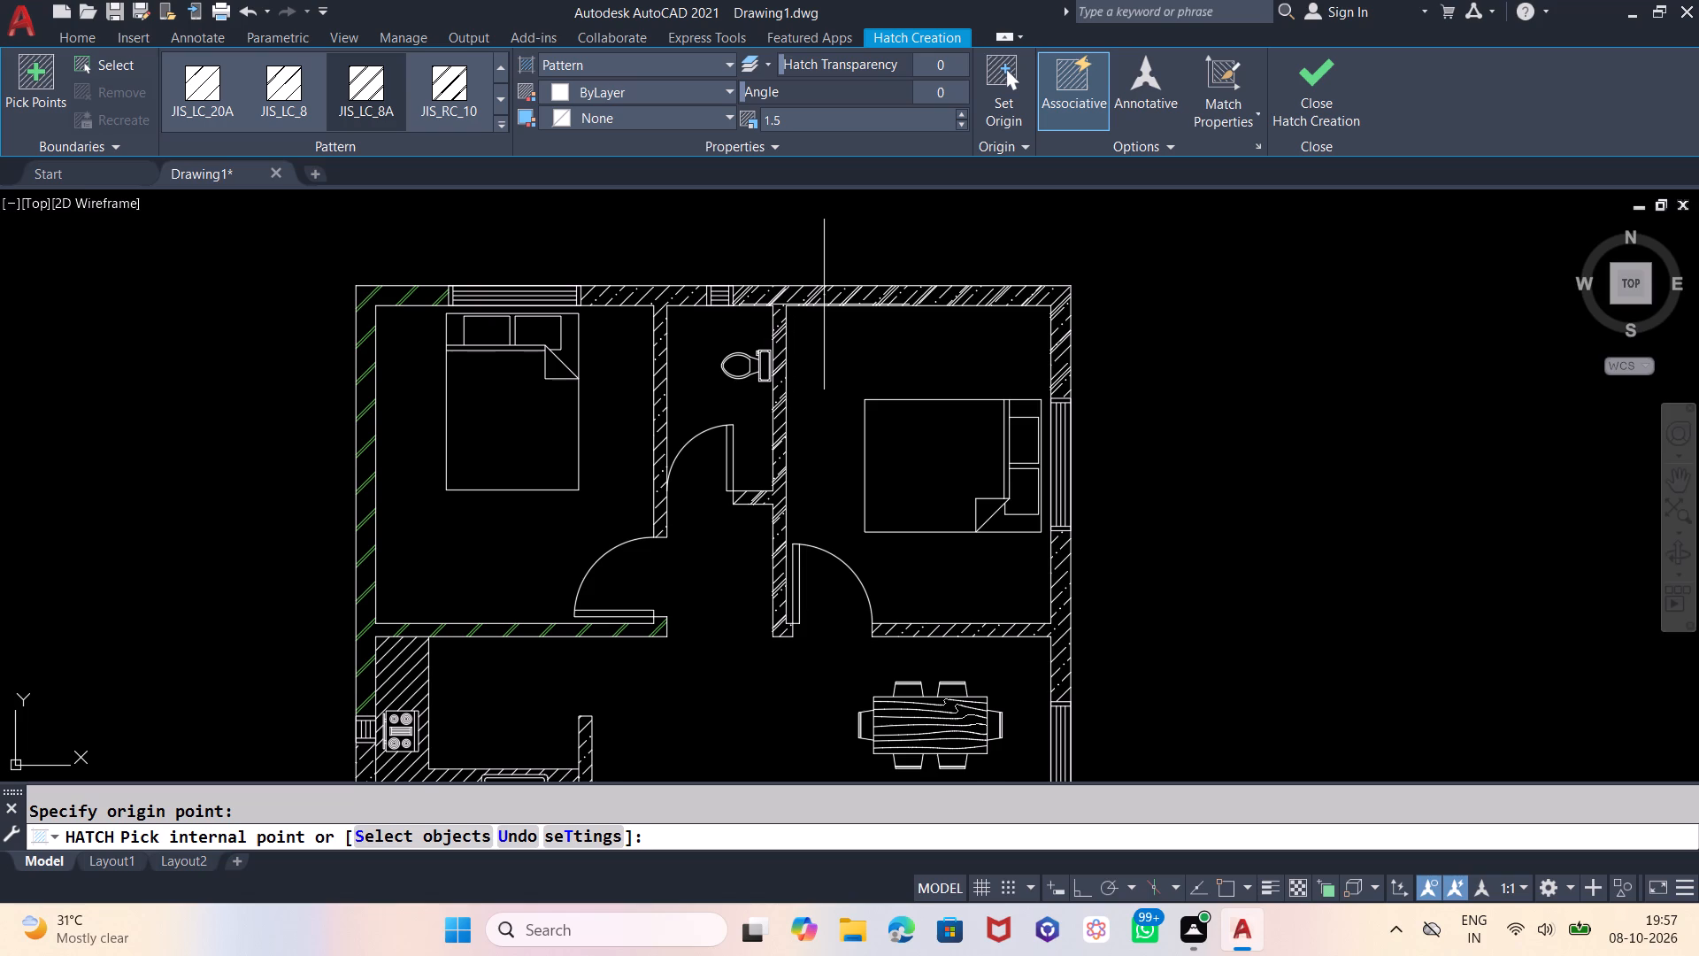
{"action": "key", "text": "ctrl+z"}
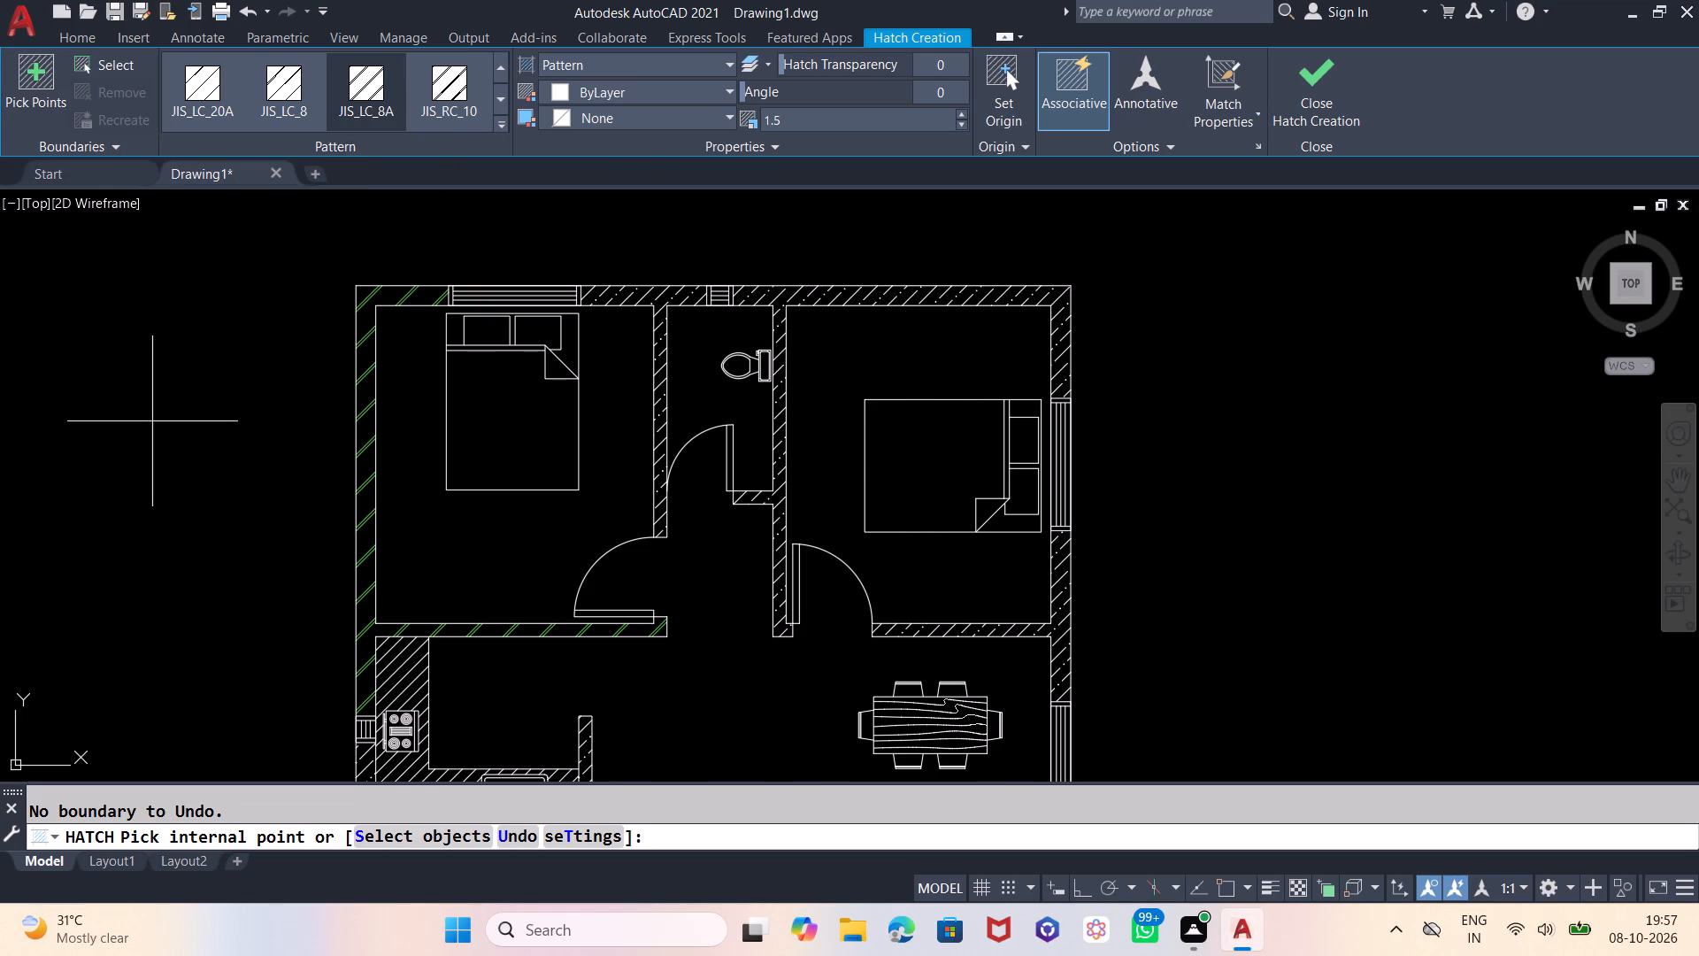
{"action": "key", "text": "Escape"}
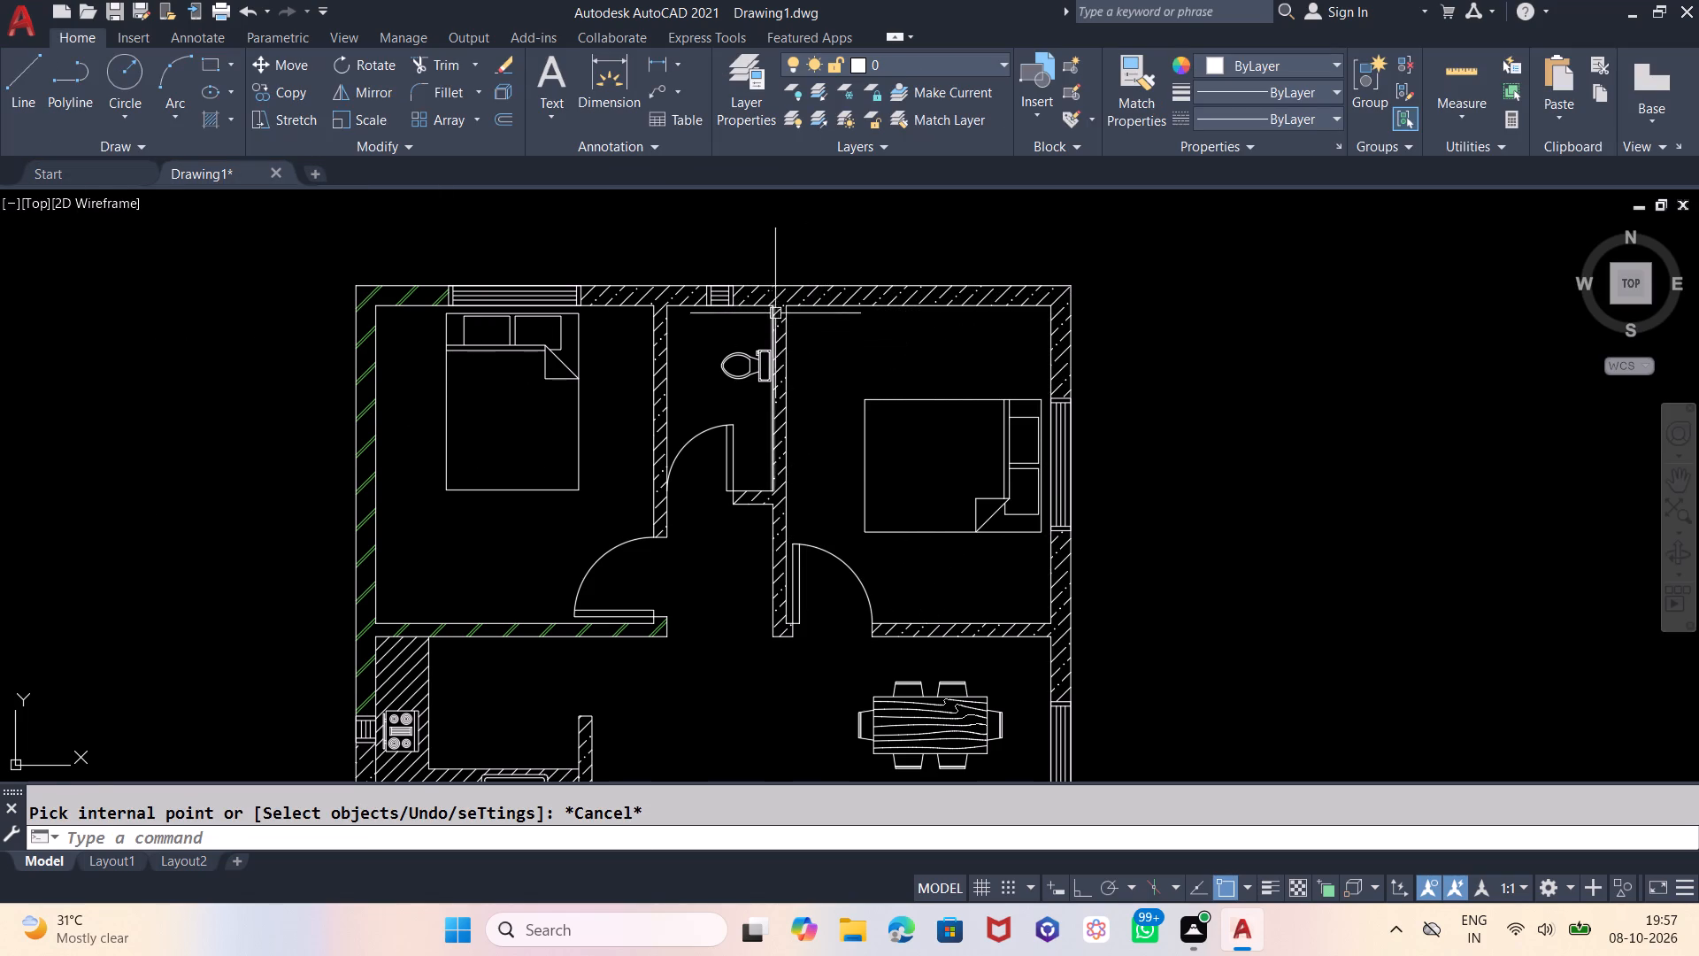
Delete the white wall hatches around the bathroom and the northeast bedroom, including the wall between that bedroom and the dining area.
{"action": "left_click", "coordinate": [800, 294]}
{"action": "key", "text": "Delete"}
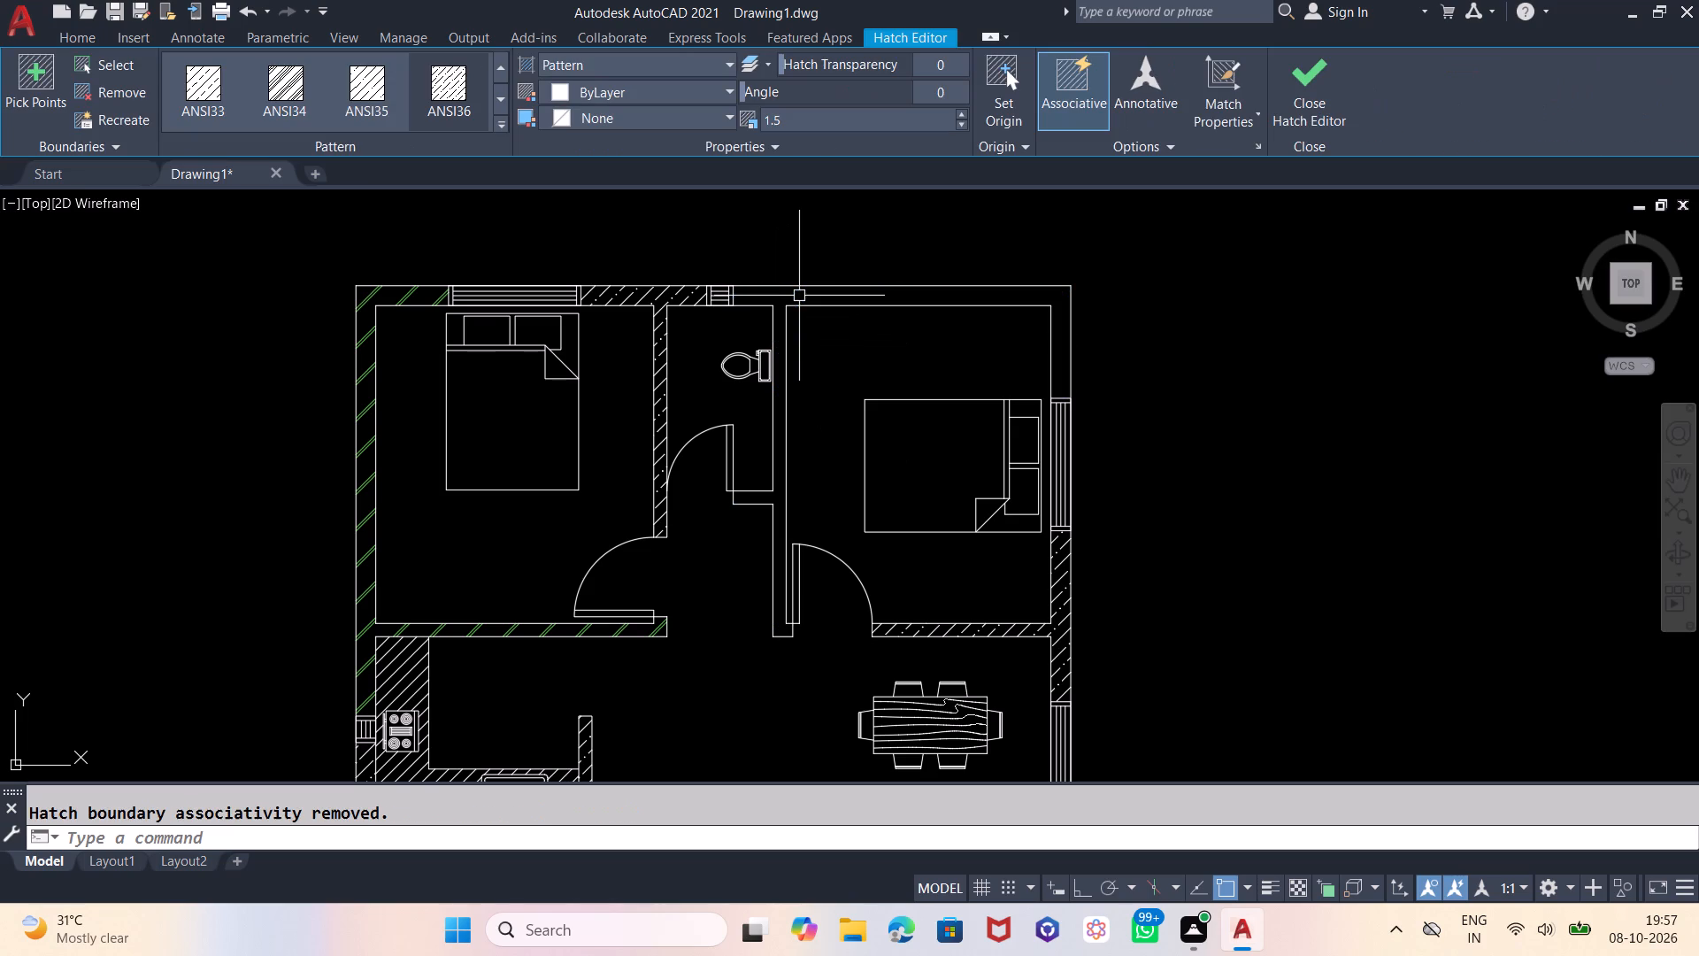
{"action": "left_click", "coordinate": [643, 293]}
{"action": "key", "text": "Delete"}
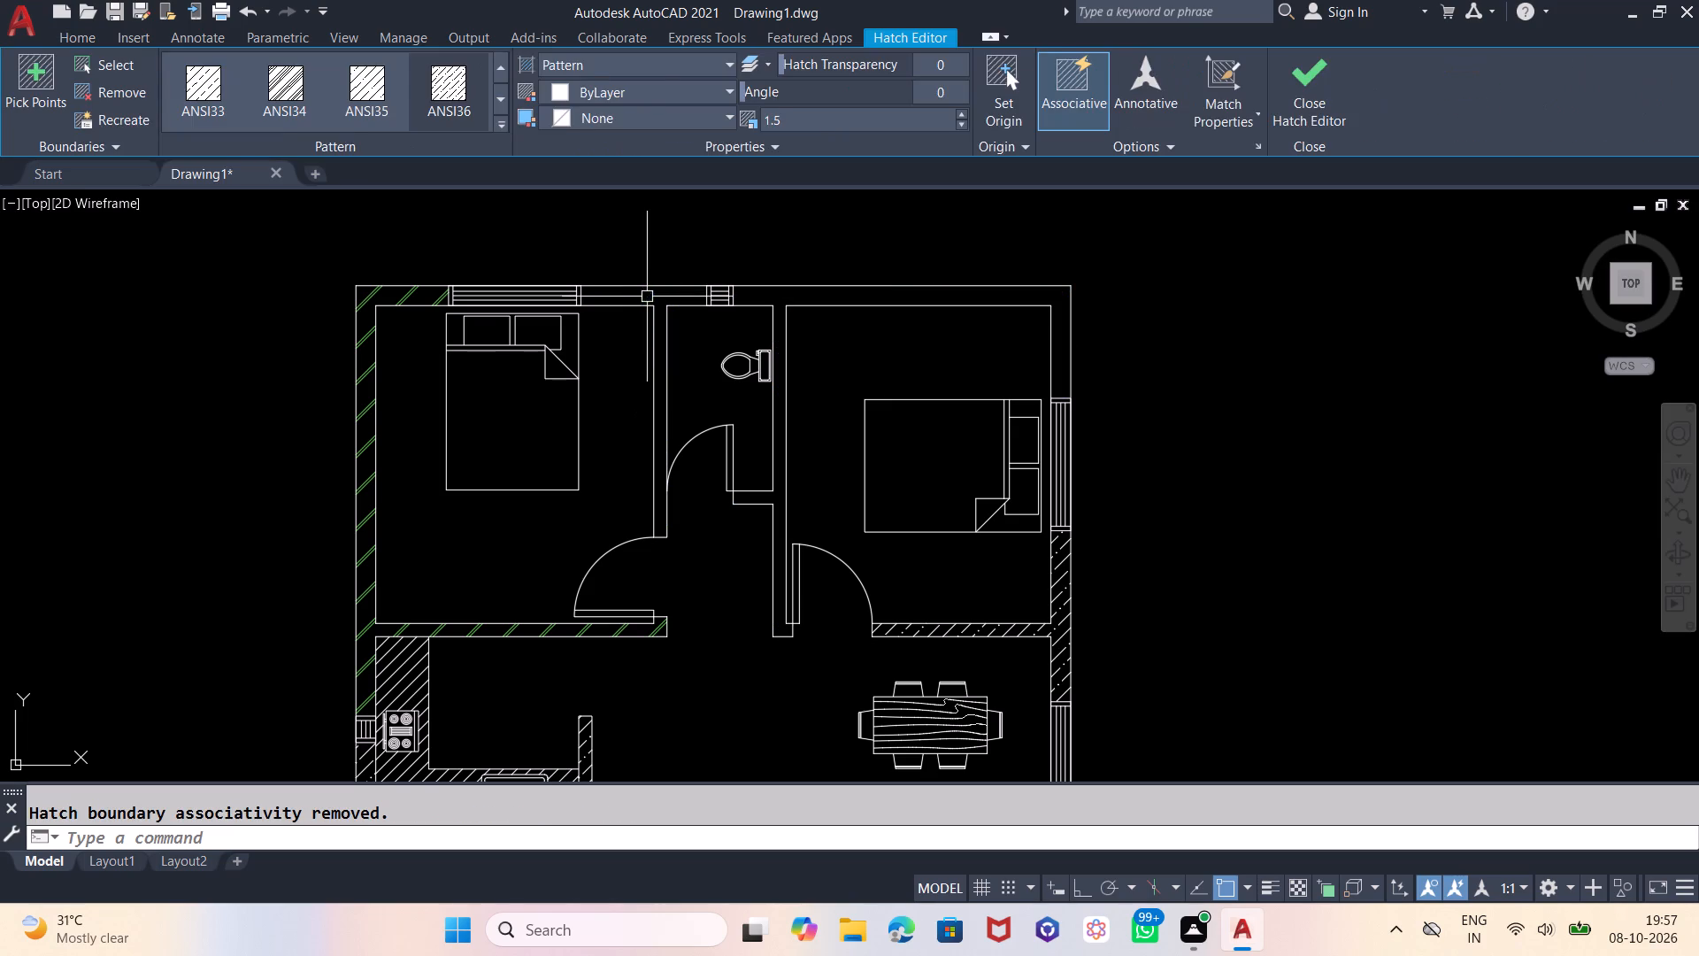
{"action": "left_click", "coordinate": [909, 629]}
{"action": "key", "text": "Delete"}
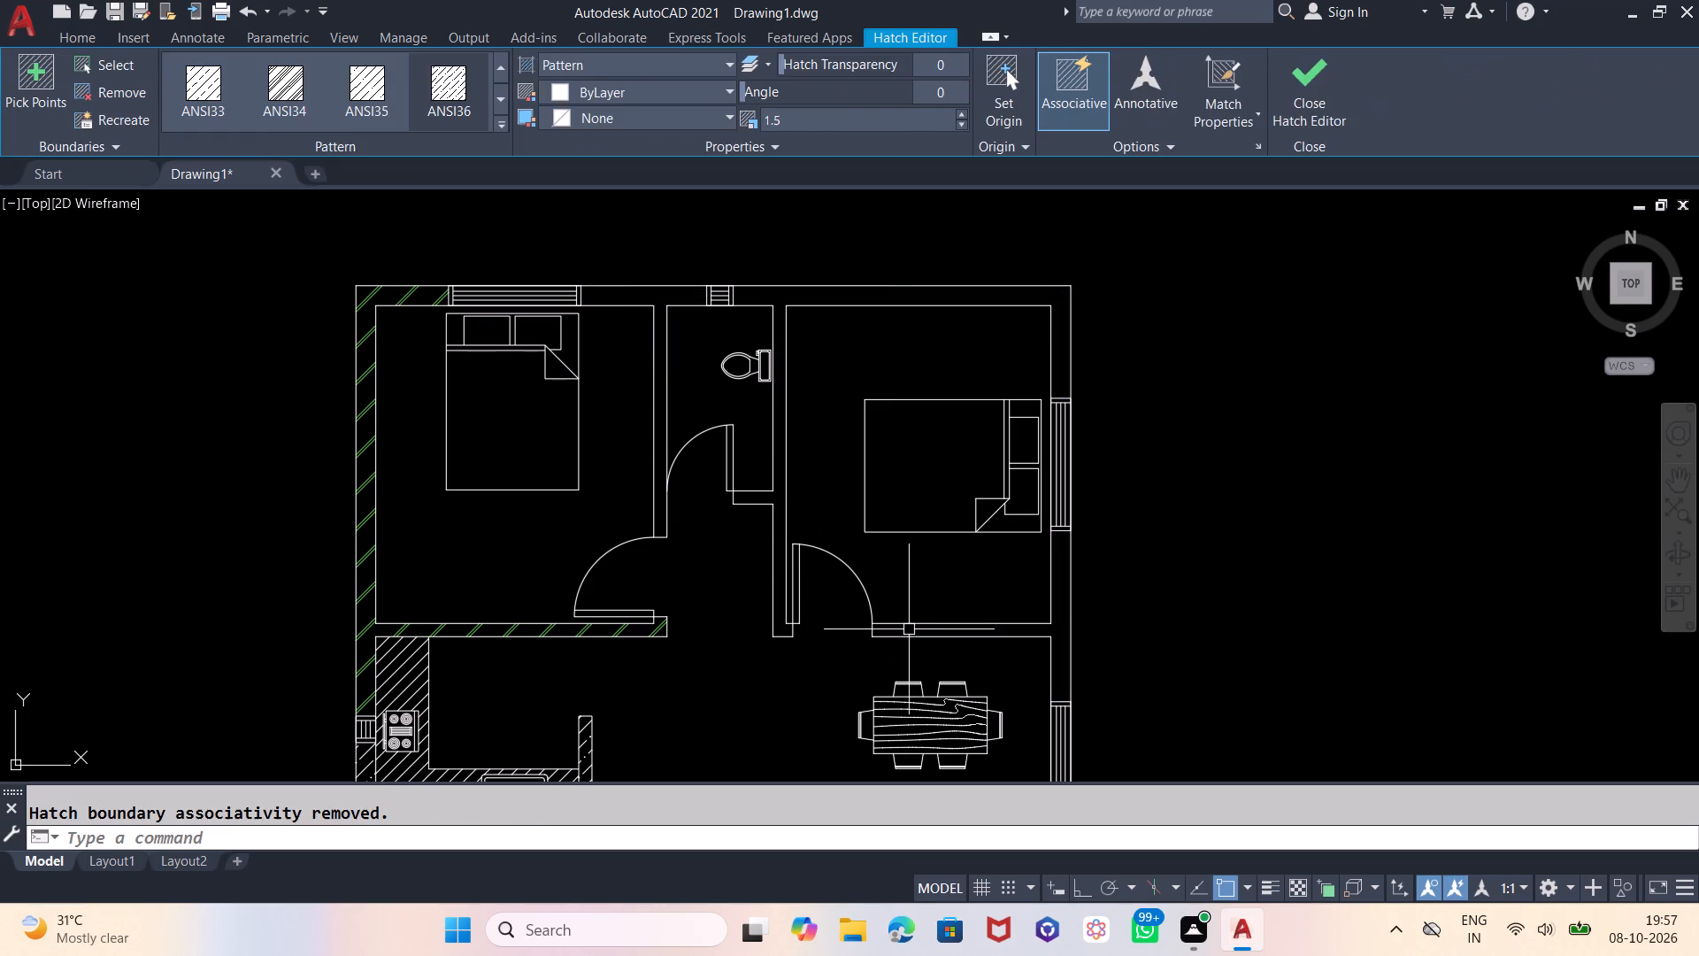
Delete the wall hatches beside the kitchen counter and along the wall between the southwest bedroom and the staircase area.
{"action": "scroll", "coordinate": [733, 373], "scroll_direction": "down", "scroll_amount": 1}
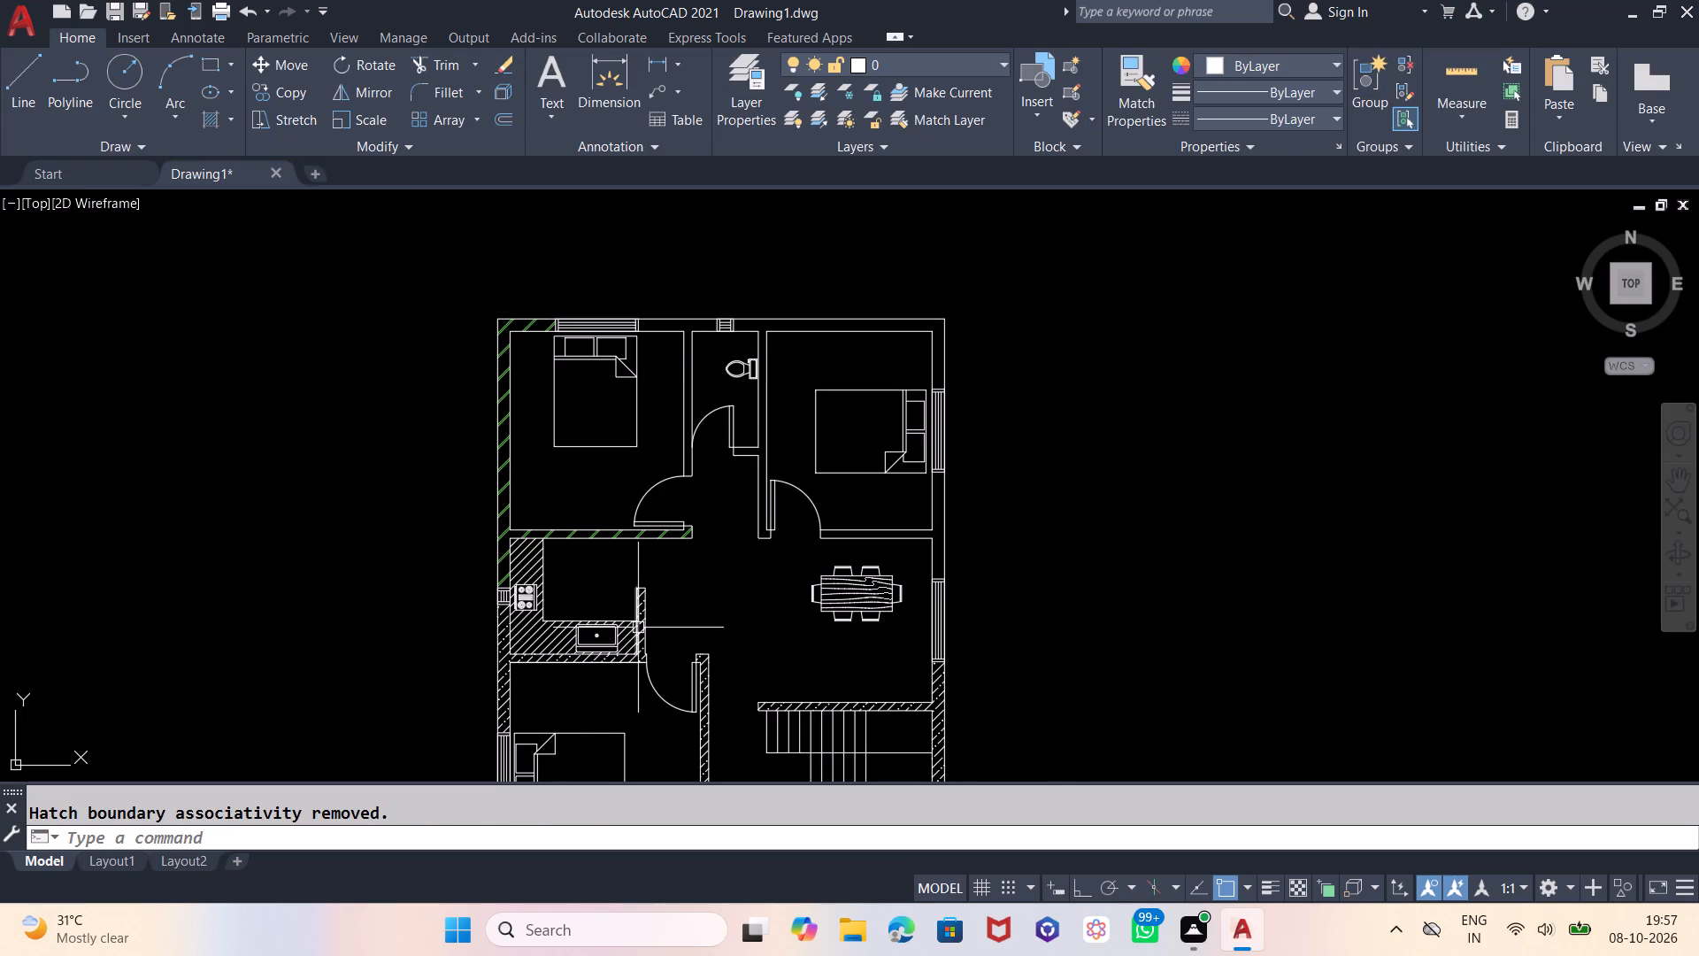
{"action": "scroll", "coordinate": [640, 627], "scroll_direction": "up", "scroll_amount": 3}
{"action": "left_click", "coordinate": [640, 614]}
{"action": "key", "text": "Delete"}
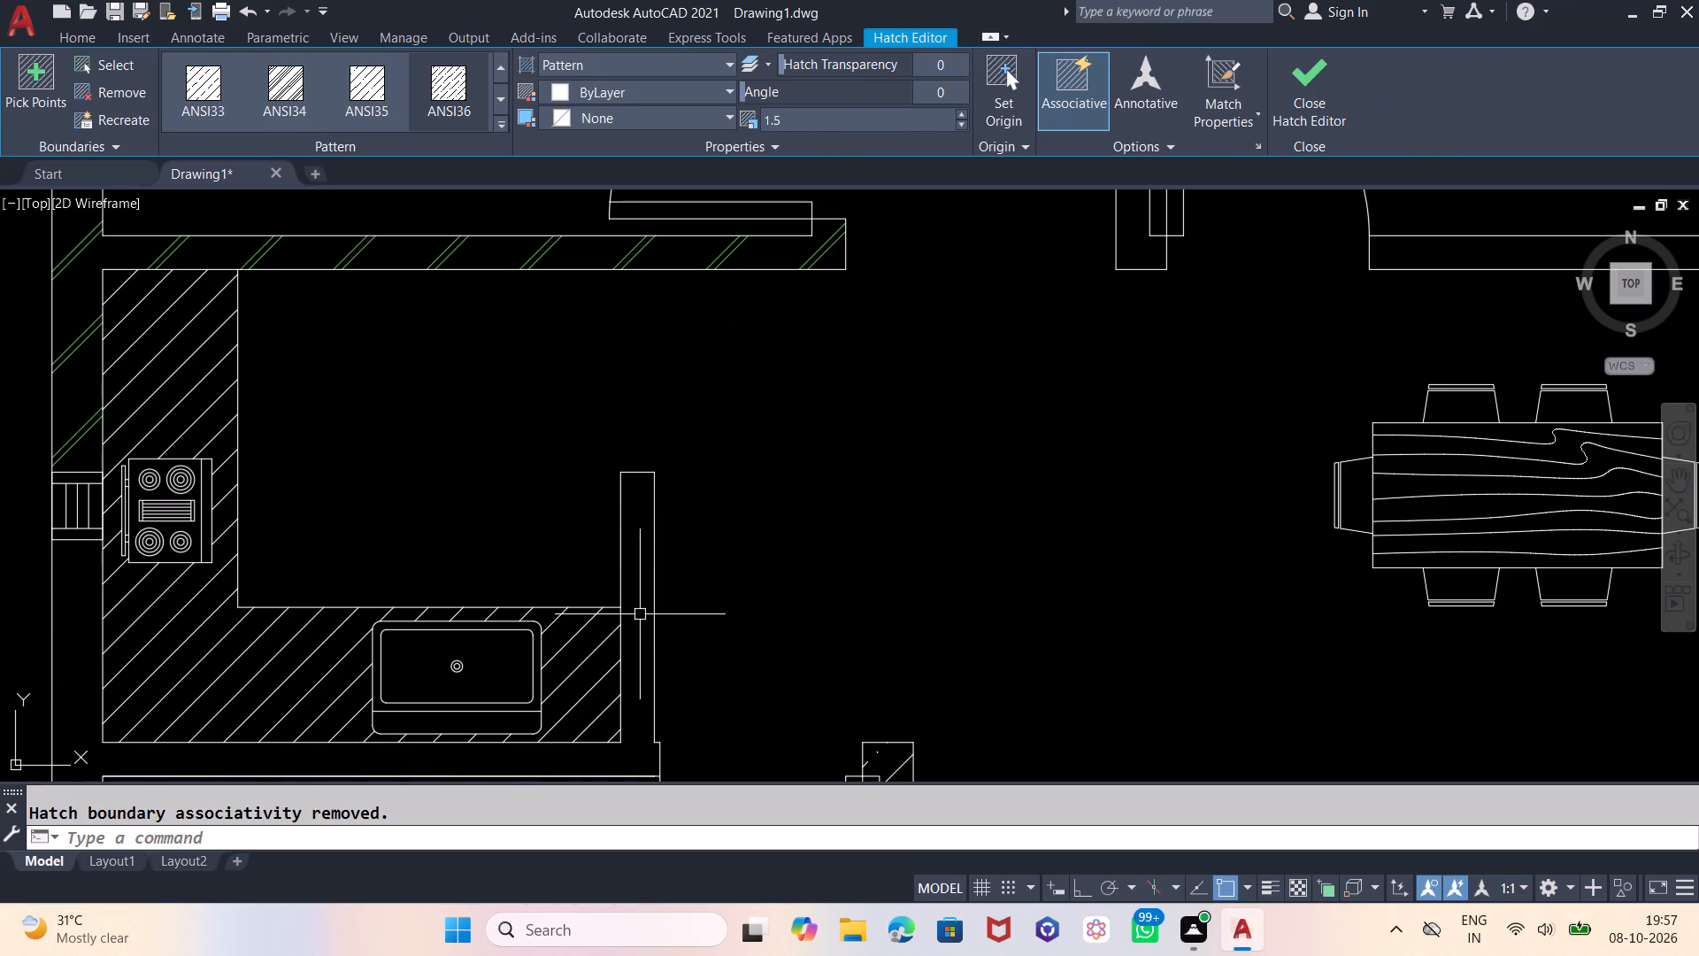
{"action": "scroll", "coordinate": [710, 426], "scroll_direction": "down", "scroll_amount": 2}
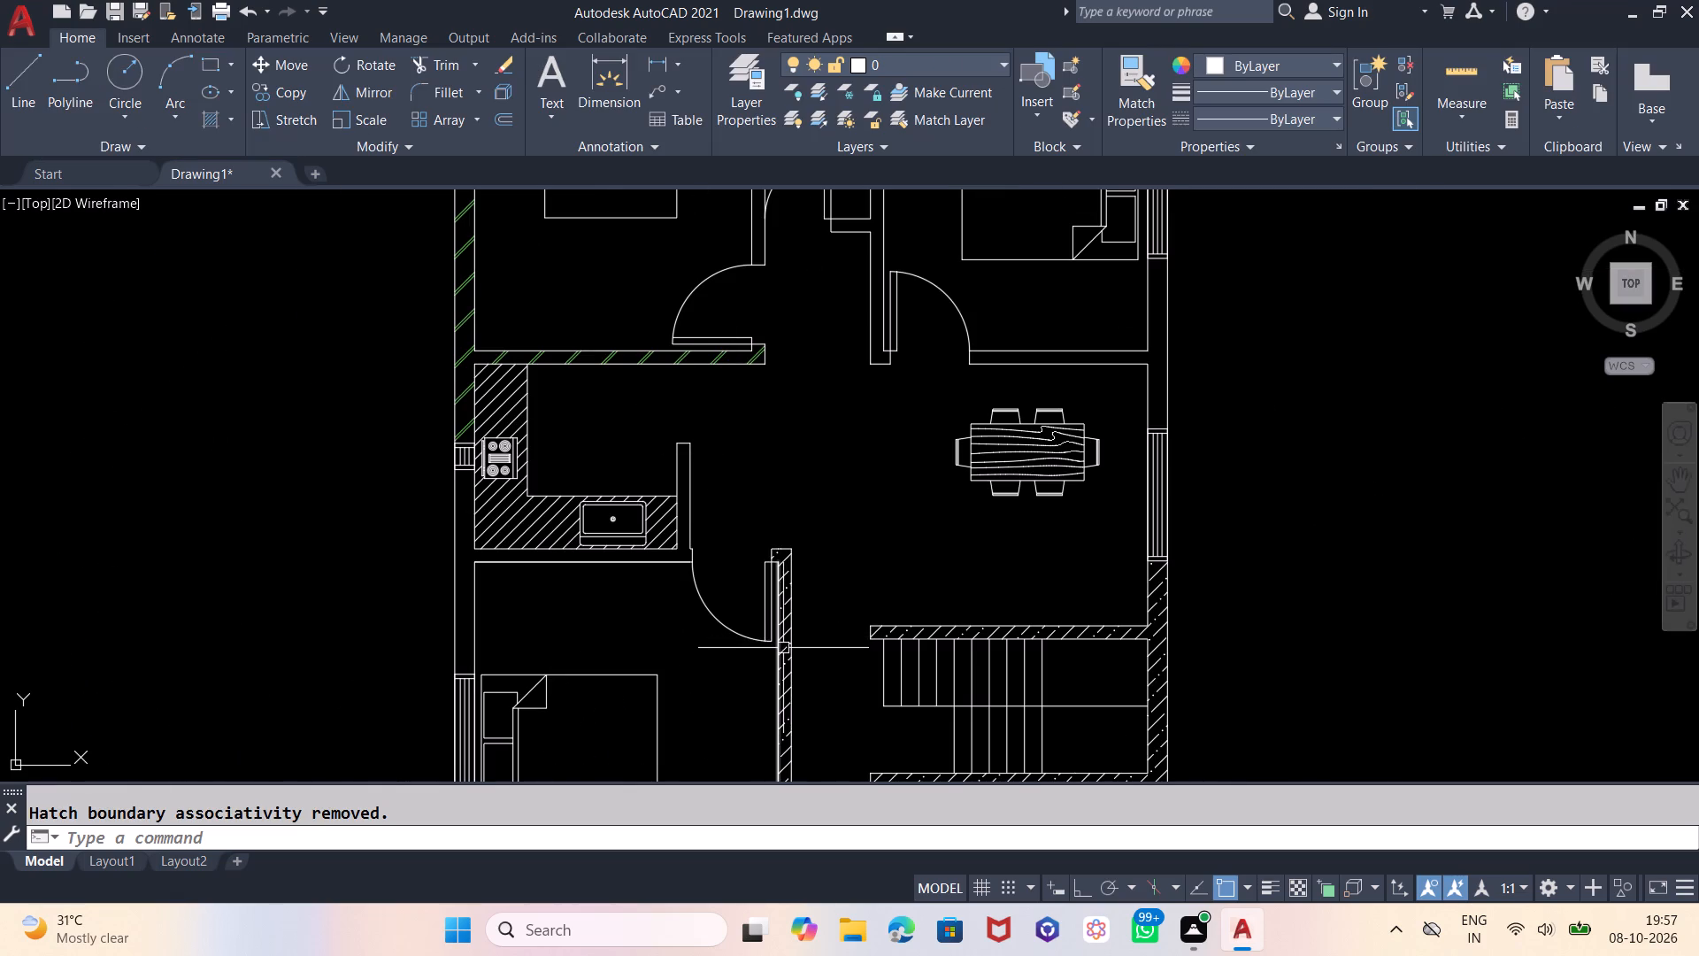
{"action": "left_click", "coordinate": [785, 646]}
{"action": "key", "text": "Delete"}
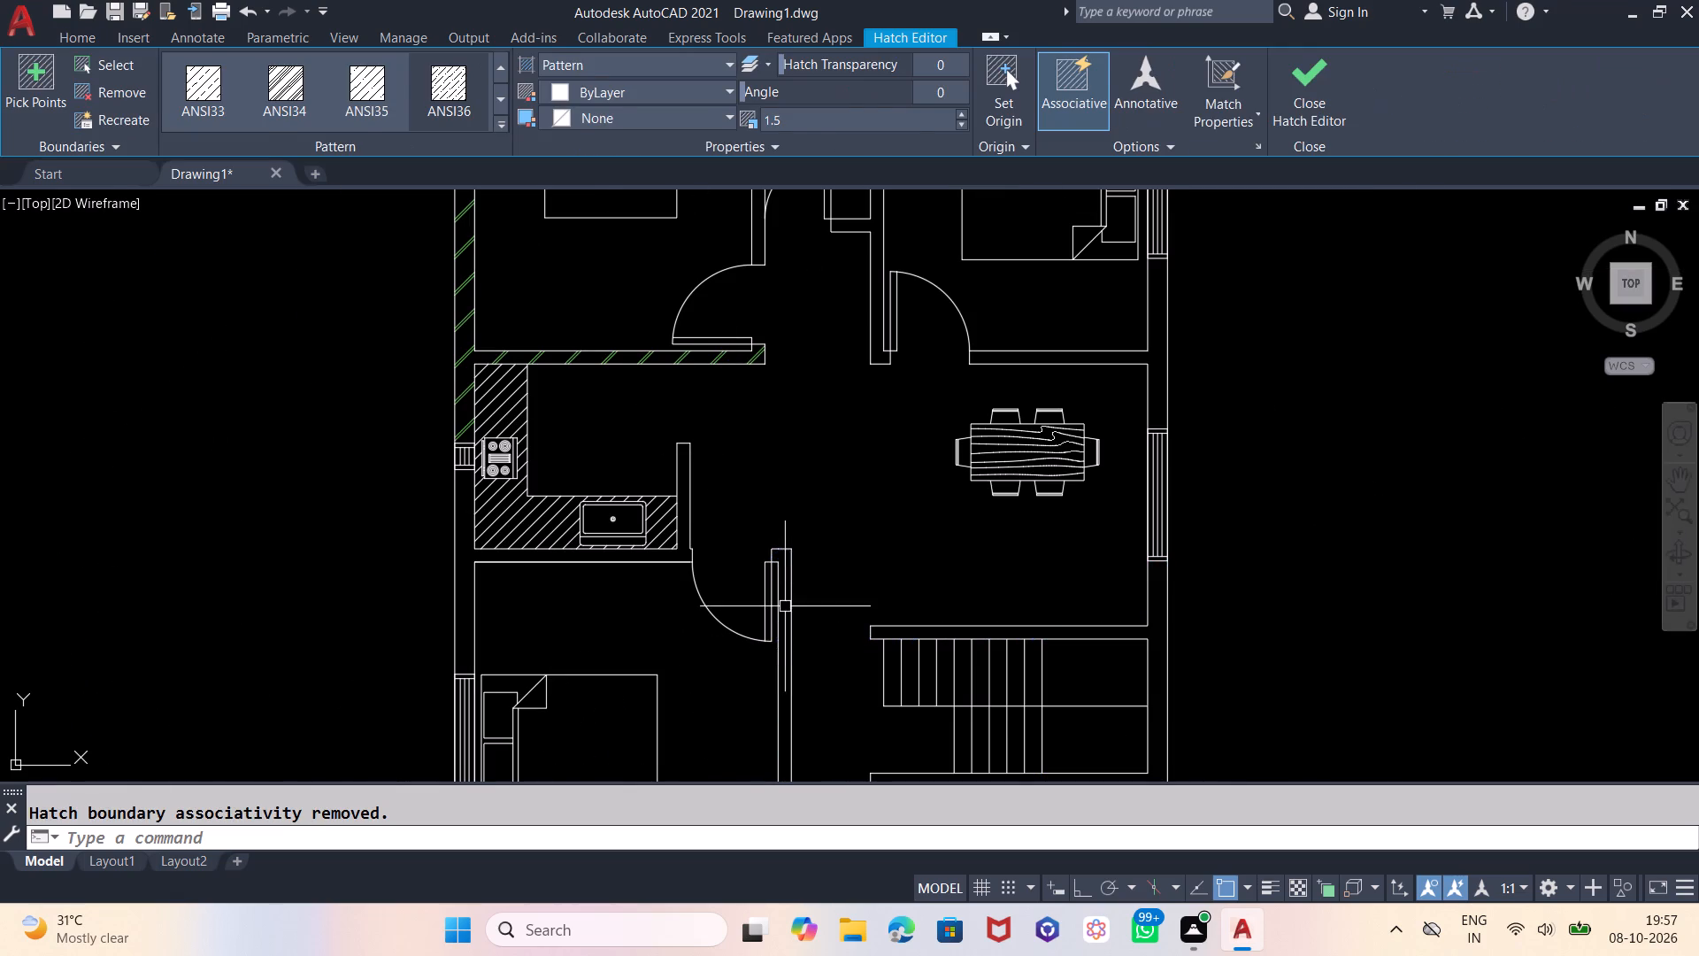
Delete the green hatch from the northwest bedroom's walls.
{"action": "scroll", "coordinate": [801, 358], "scroll_direction": "down", "scroll_amount": 2}
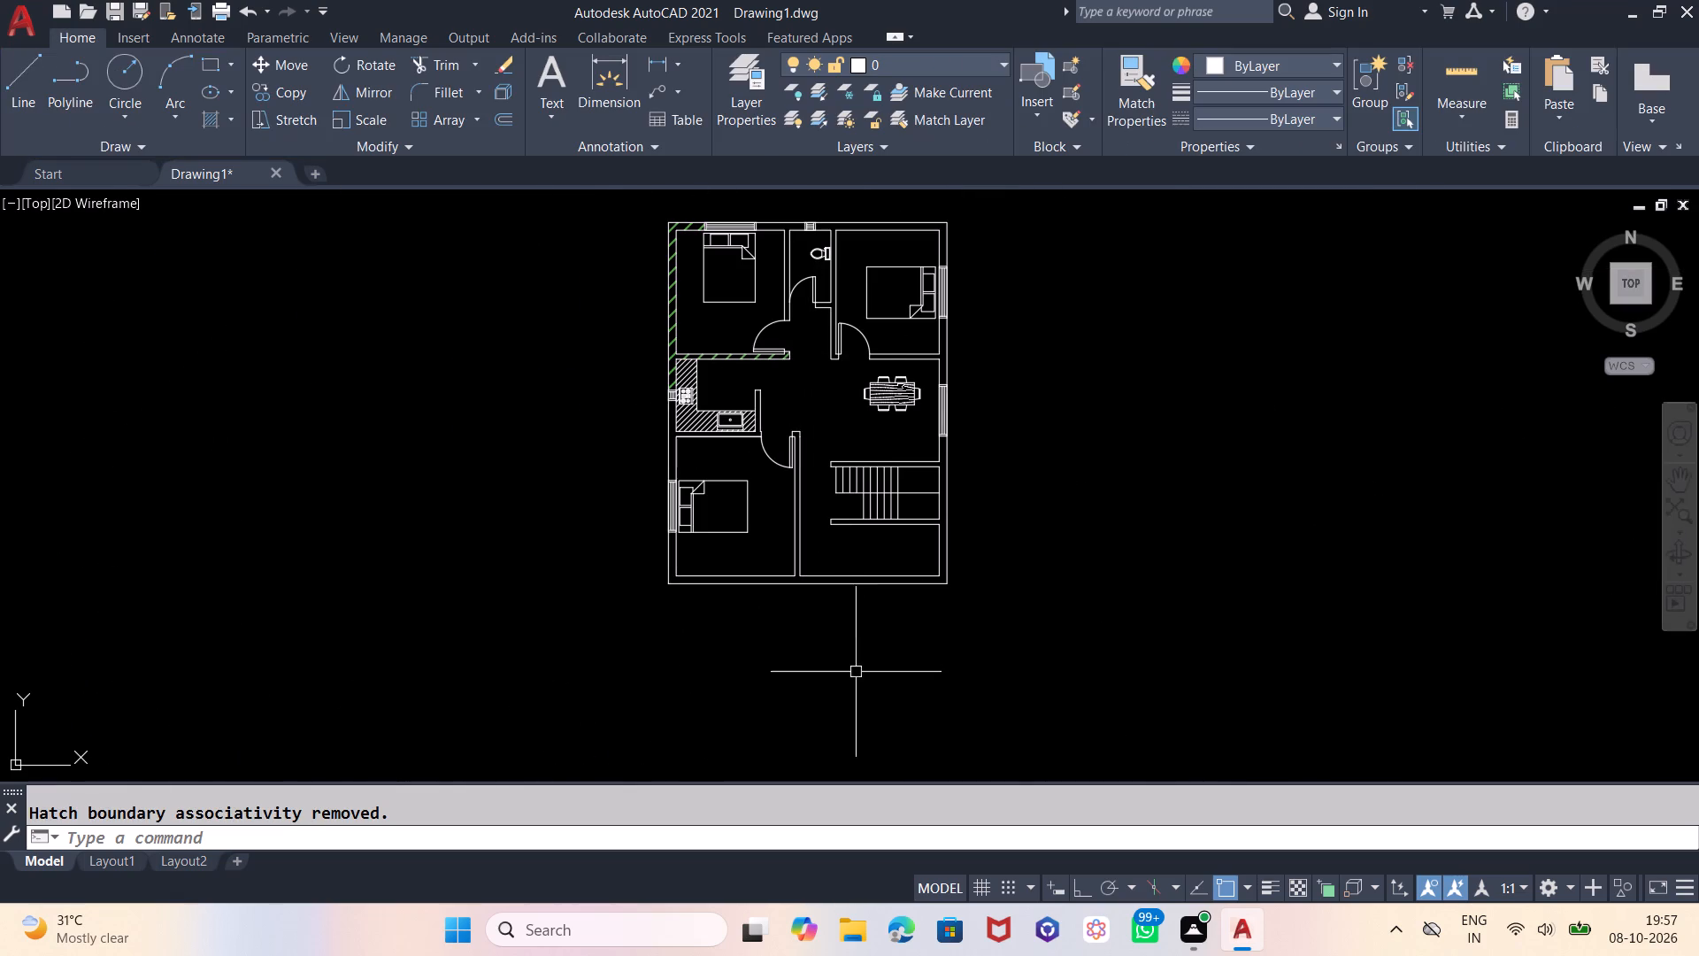
{"action": "scroll", "coordinate": [865, 691], "scroll_direction": "down", "scroll_amount": 1}
{"action": "scroll", "coordinate": [824, 415], "scroll_direction": "up", "scroll_amount": 4}
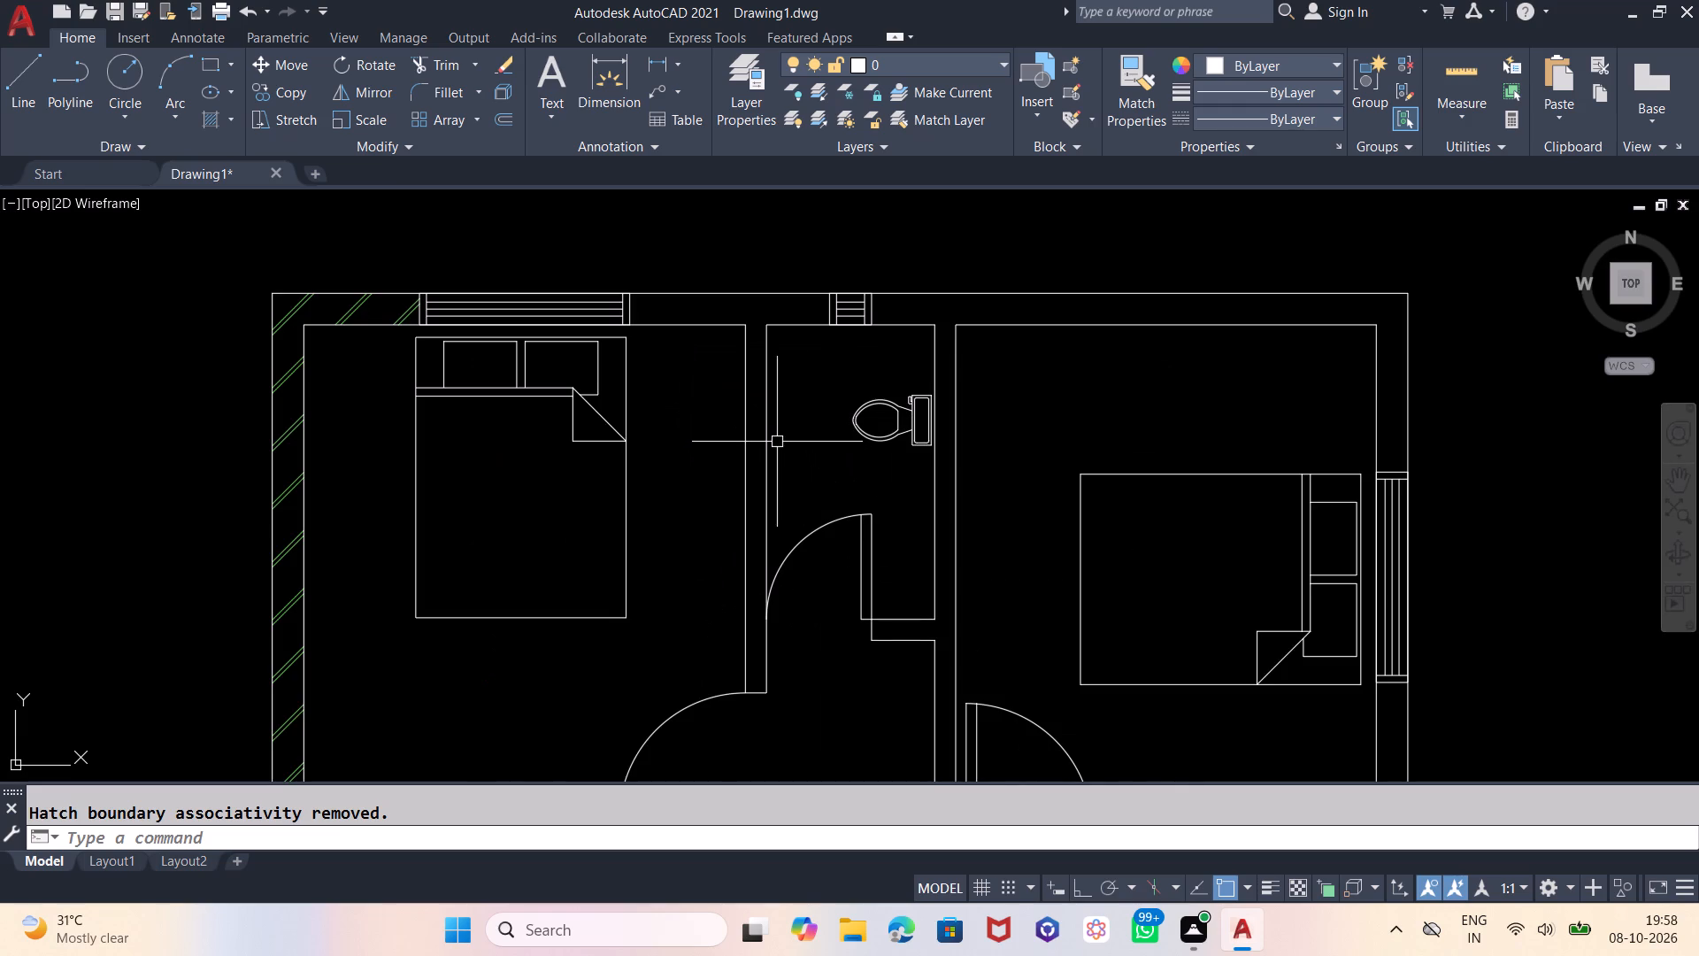
{"action": "left_click", "coordinate": [359, 306]}
{"action": "key", "text": "Delete"}
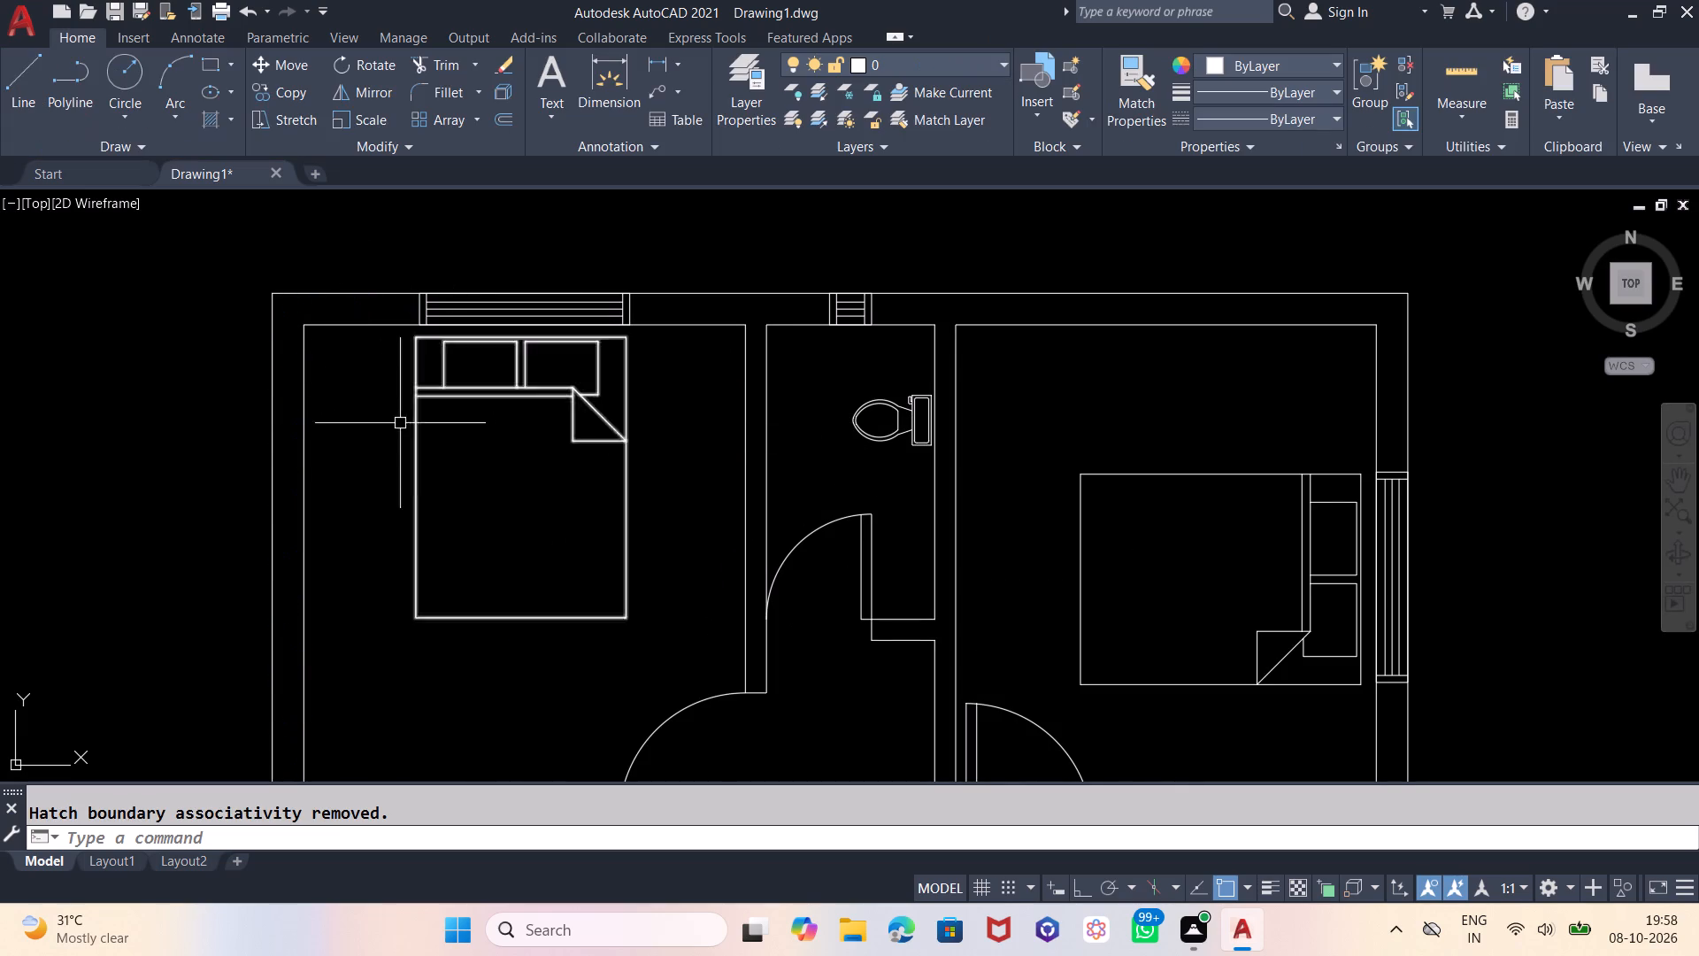
Start a new hatch for the walls using the JIS_LC_8A pattern.
{"action": "type", "text": "ht"}
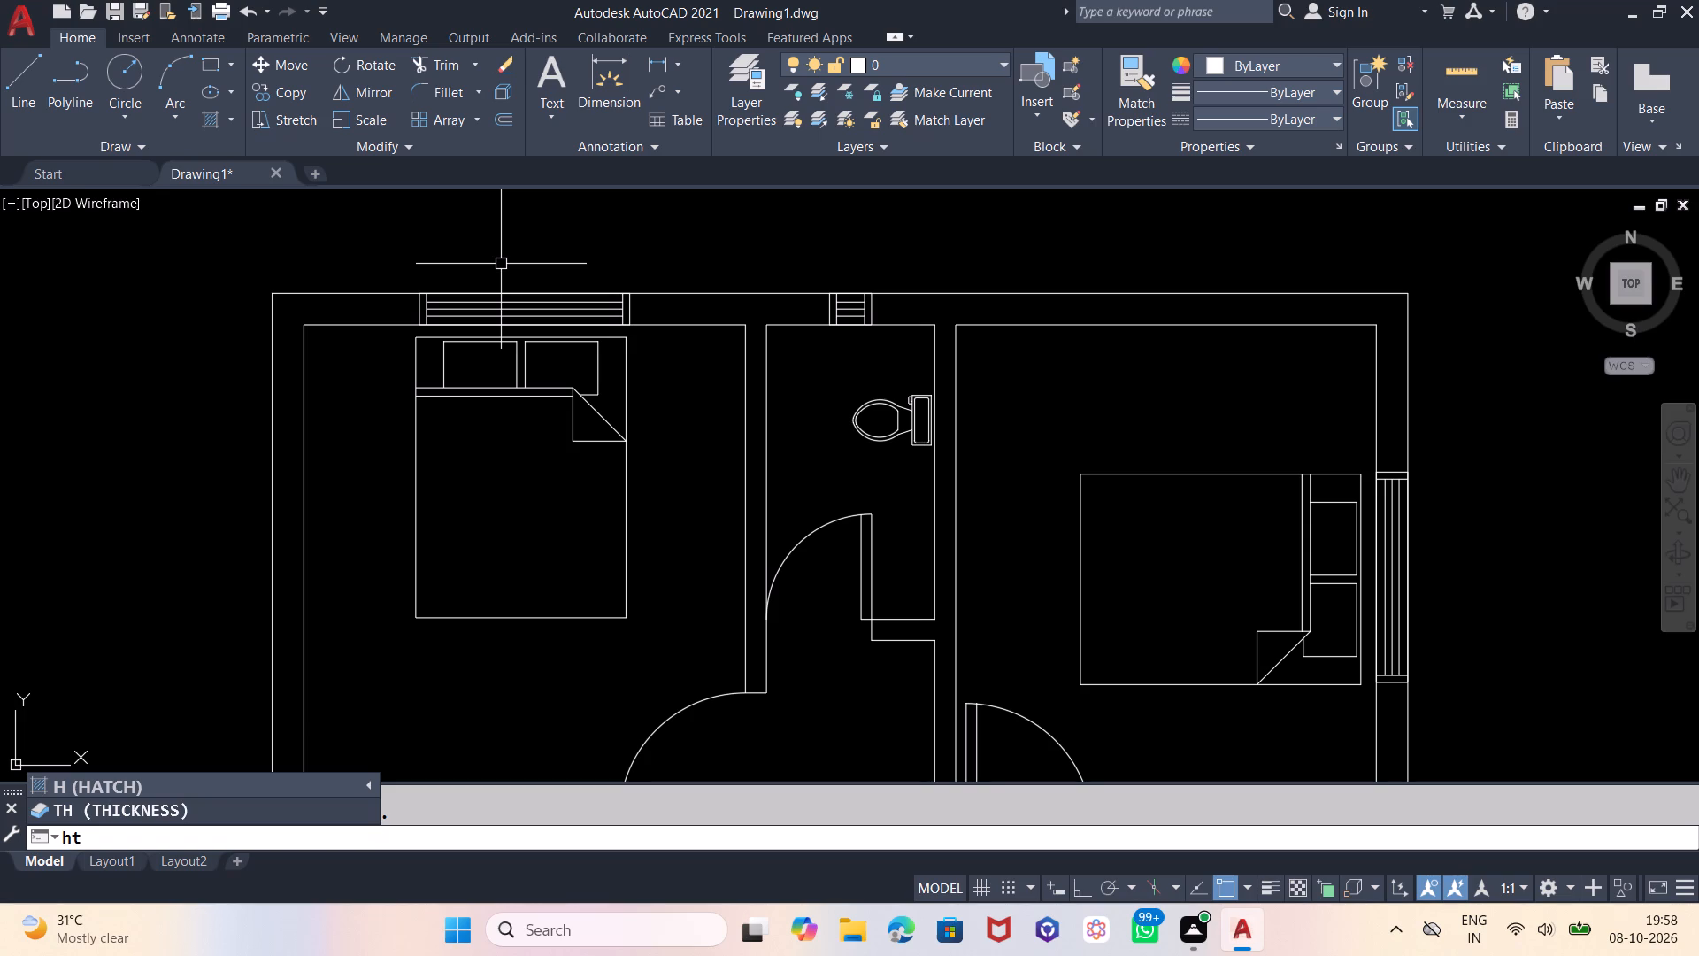
{"action": "key", "text": "Return"}
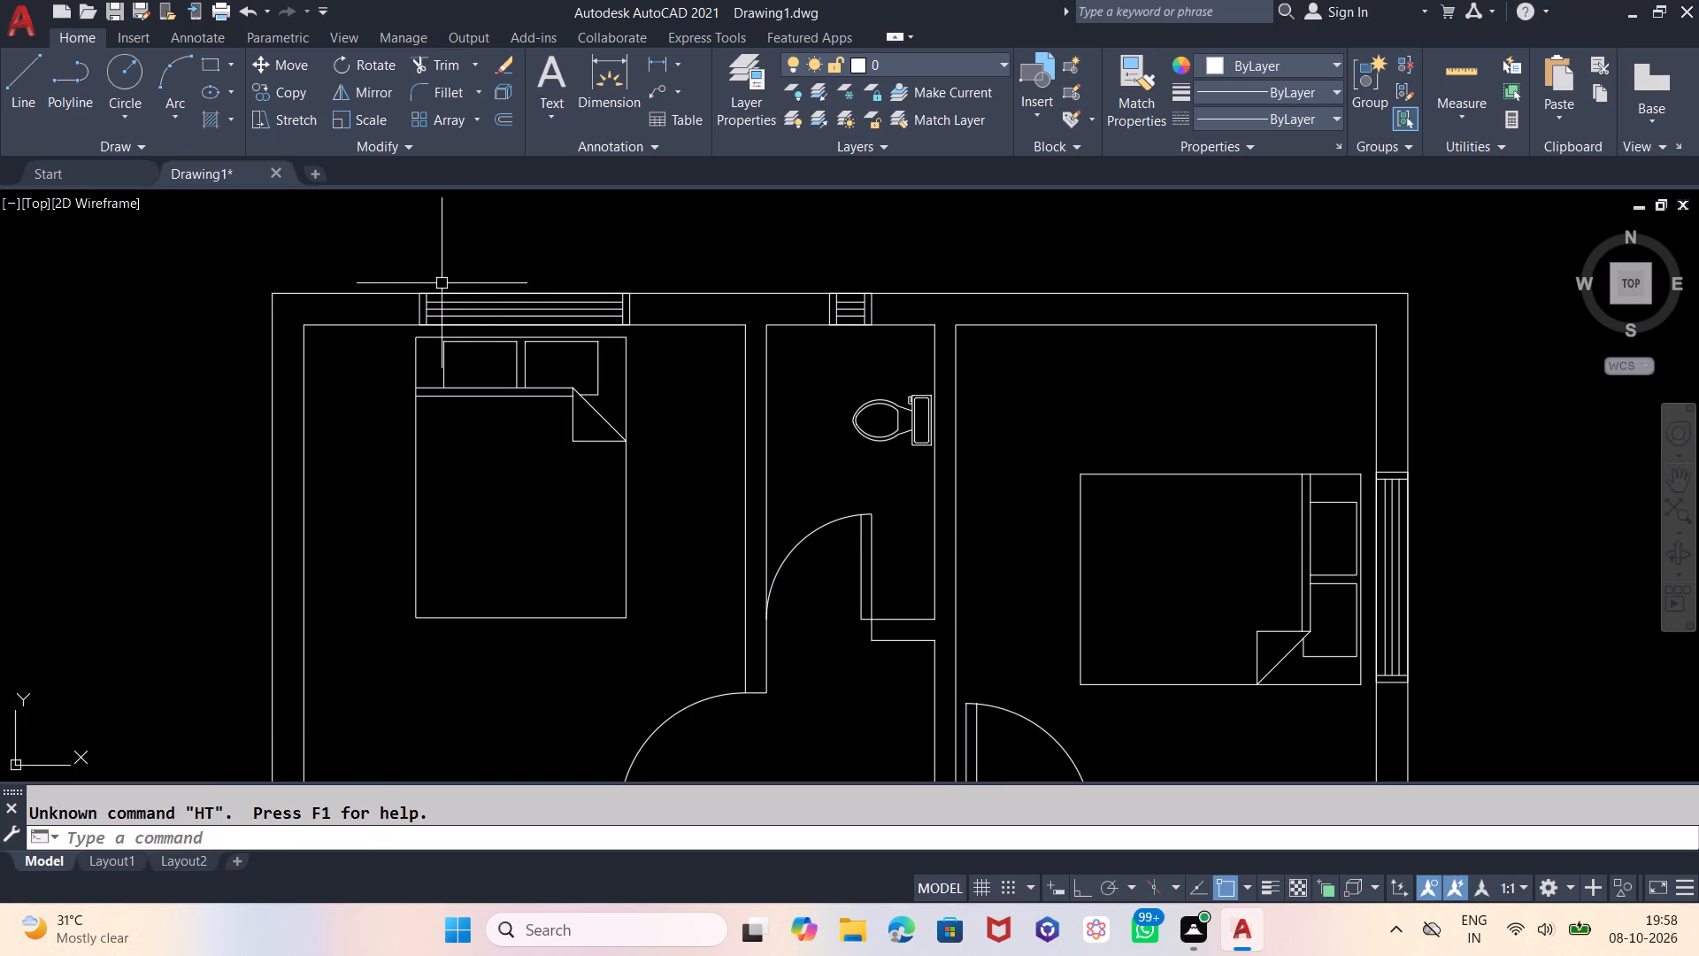
{"action": "type", "text": "hatch"}
{"action": "key", "text": "Return"}
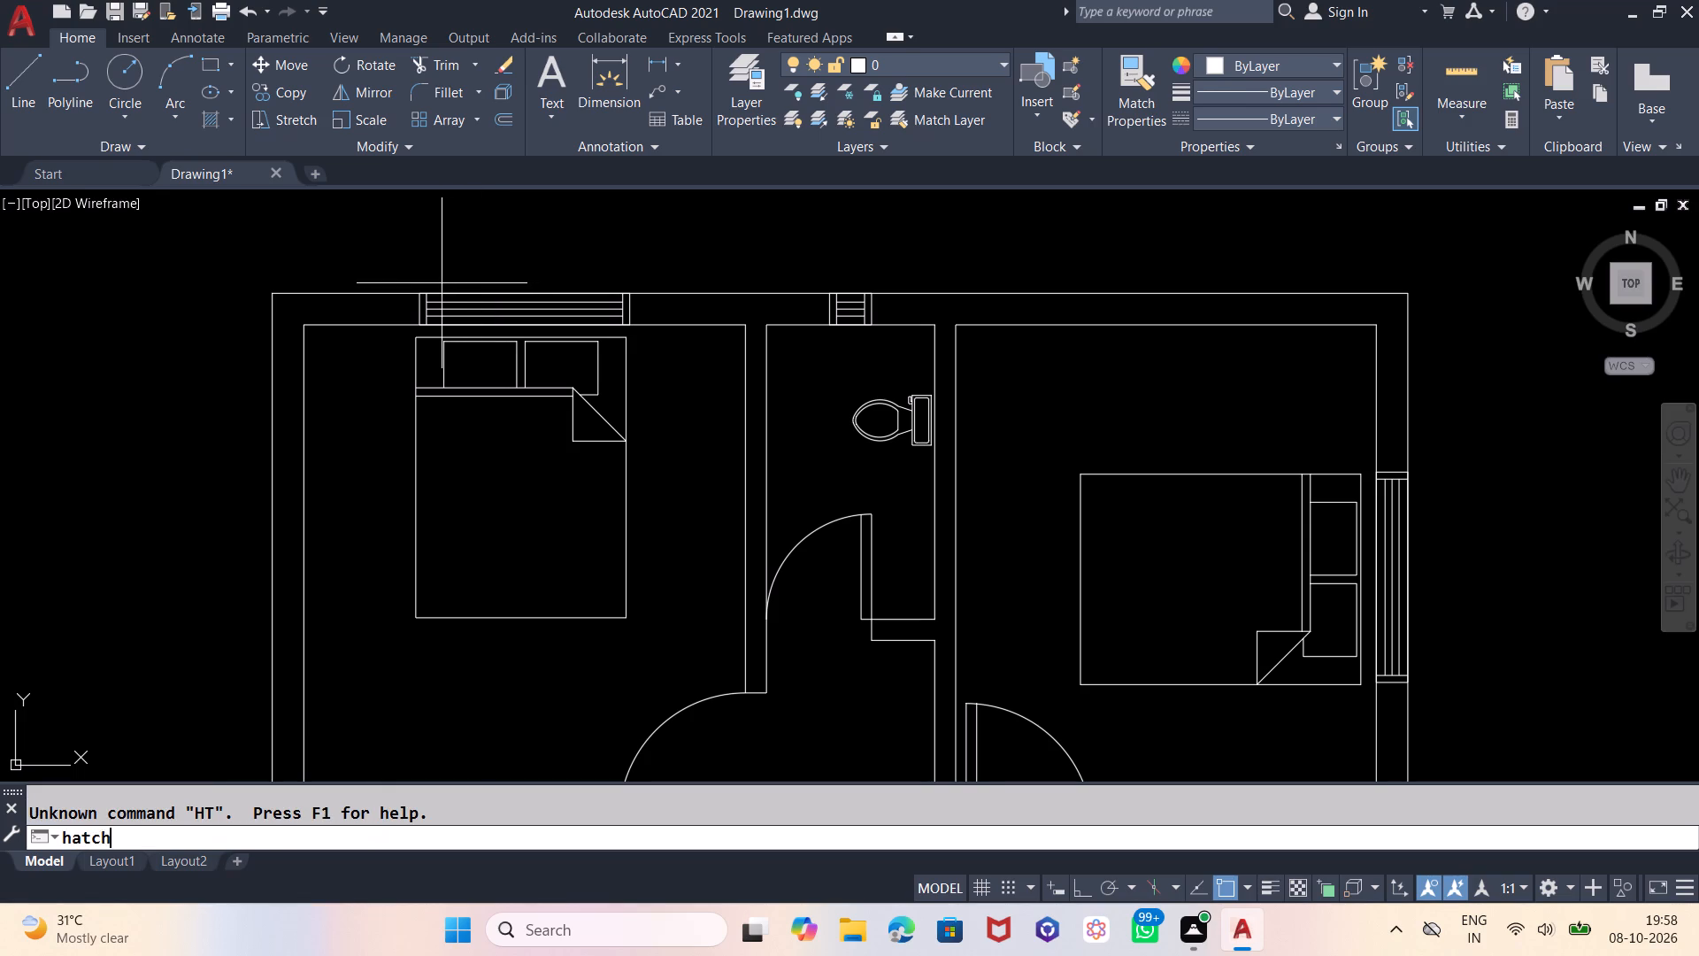
{"action": "left_click", "coordinate": [368, 80]}
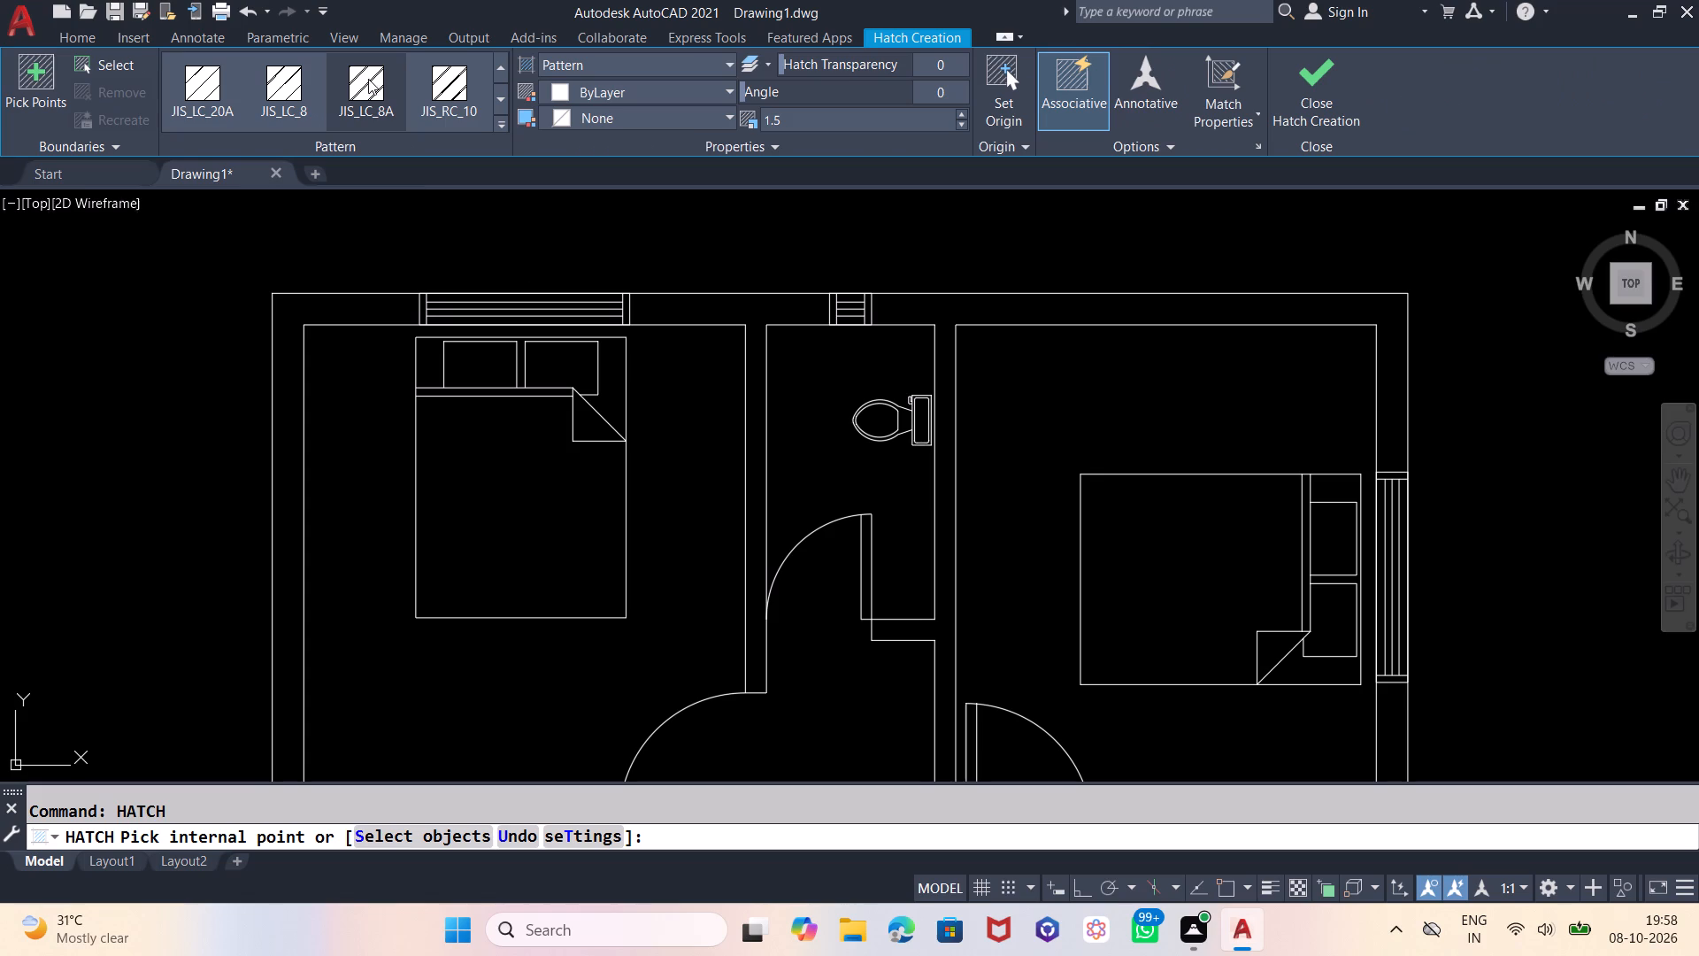
{"action": "left_click", "coordinate": [355, 83]}
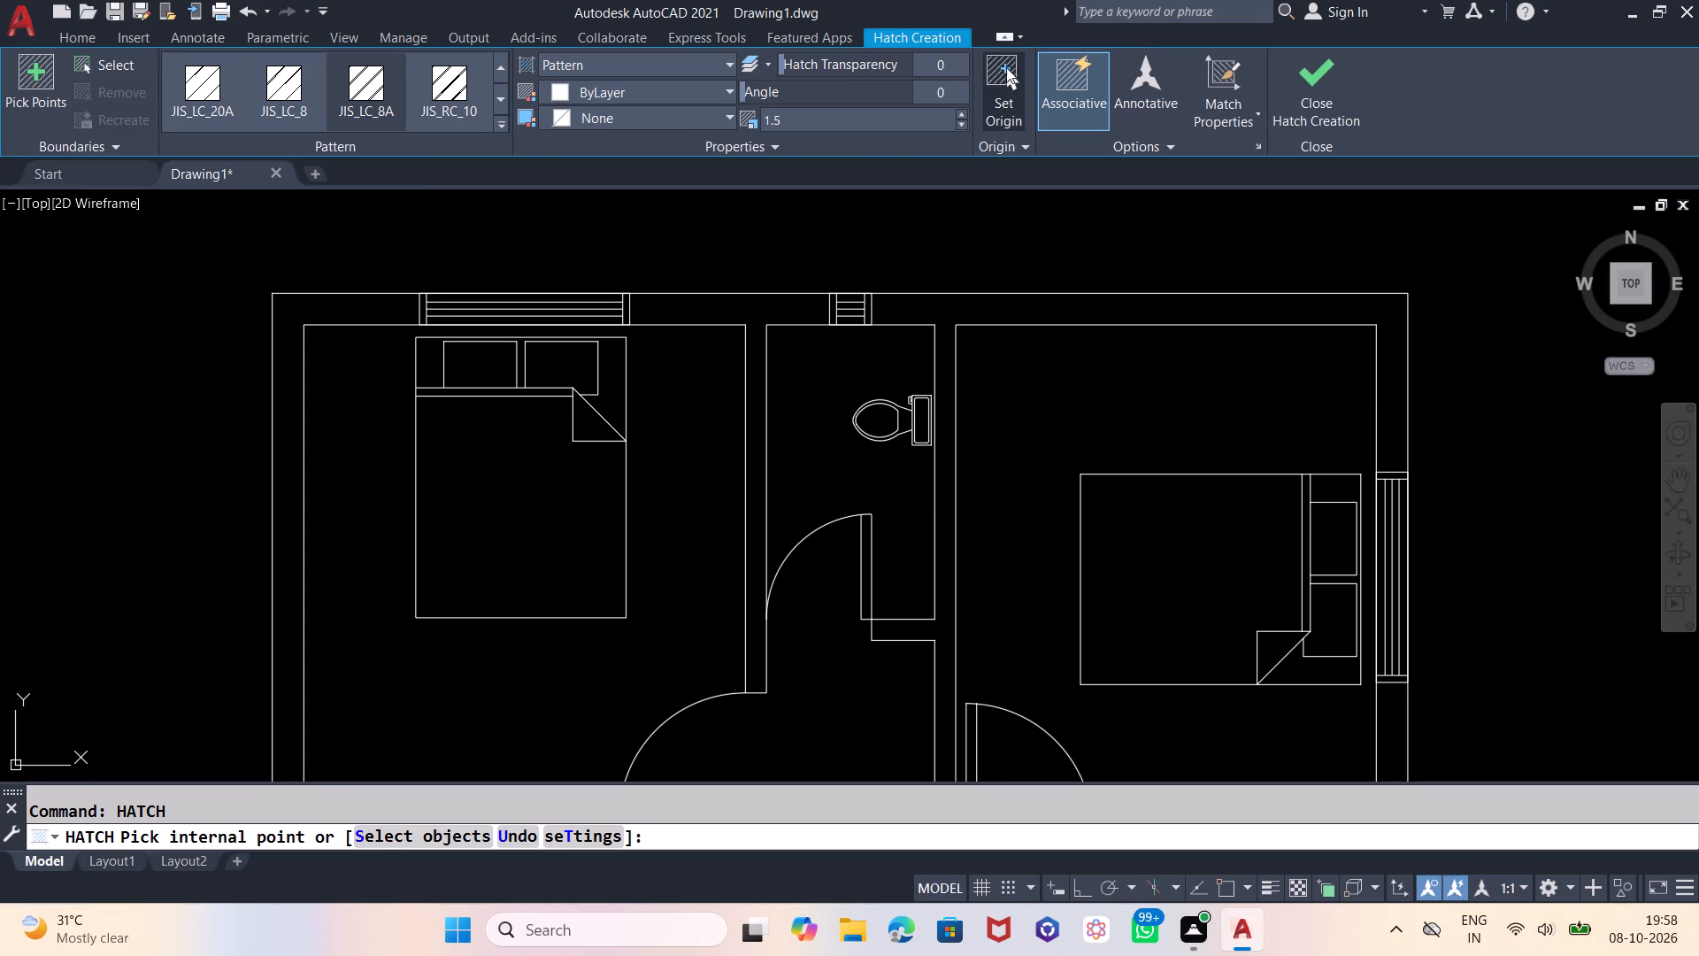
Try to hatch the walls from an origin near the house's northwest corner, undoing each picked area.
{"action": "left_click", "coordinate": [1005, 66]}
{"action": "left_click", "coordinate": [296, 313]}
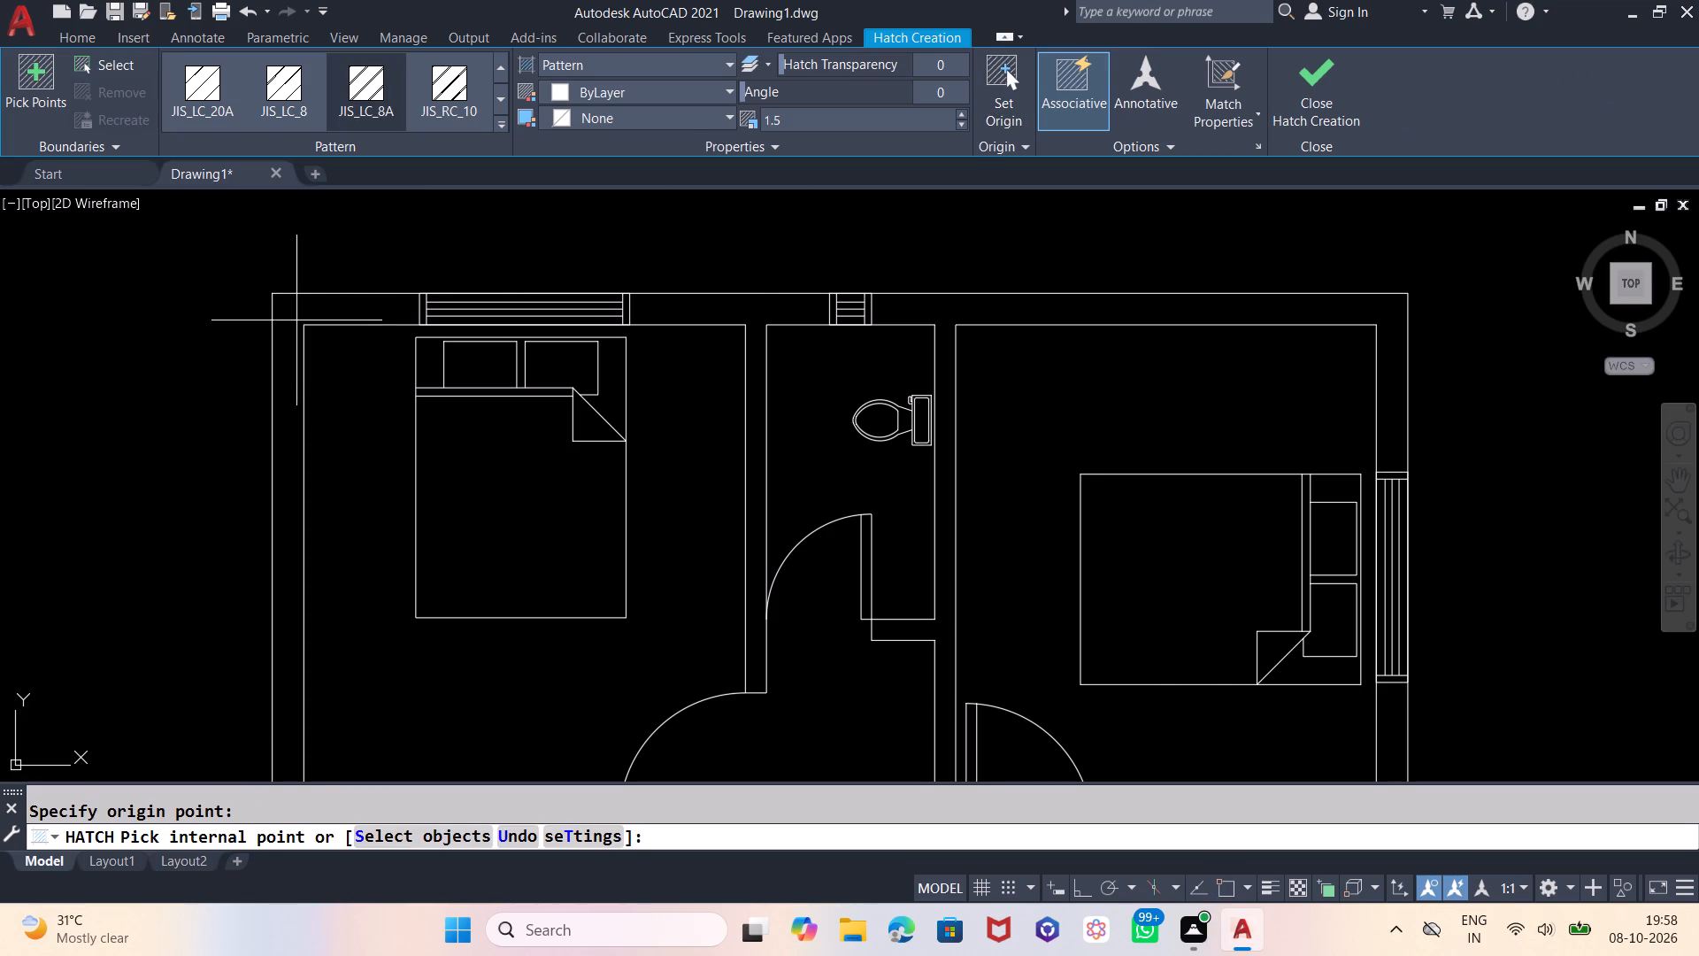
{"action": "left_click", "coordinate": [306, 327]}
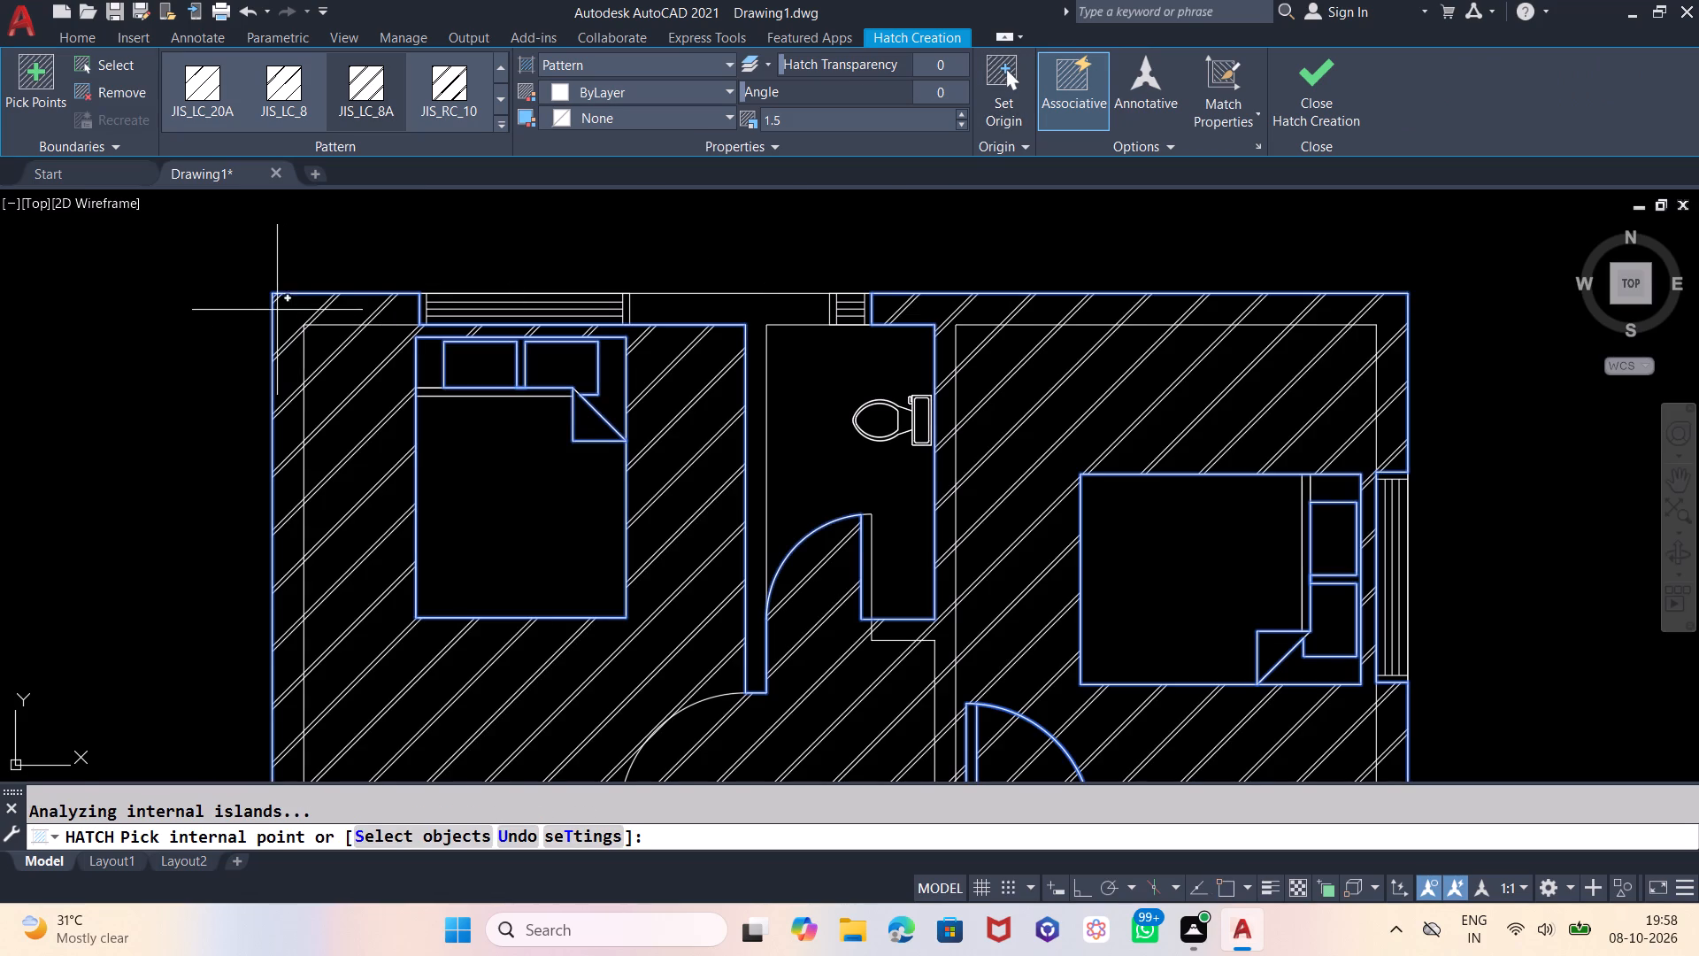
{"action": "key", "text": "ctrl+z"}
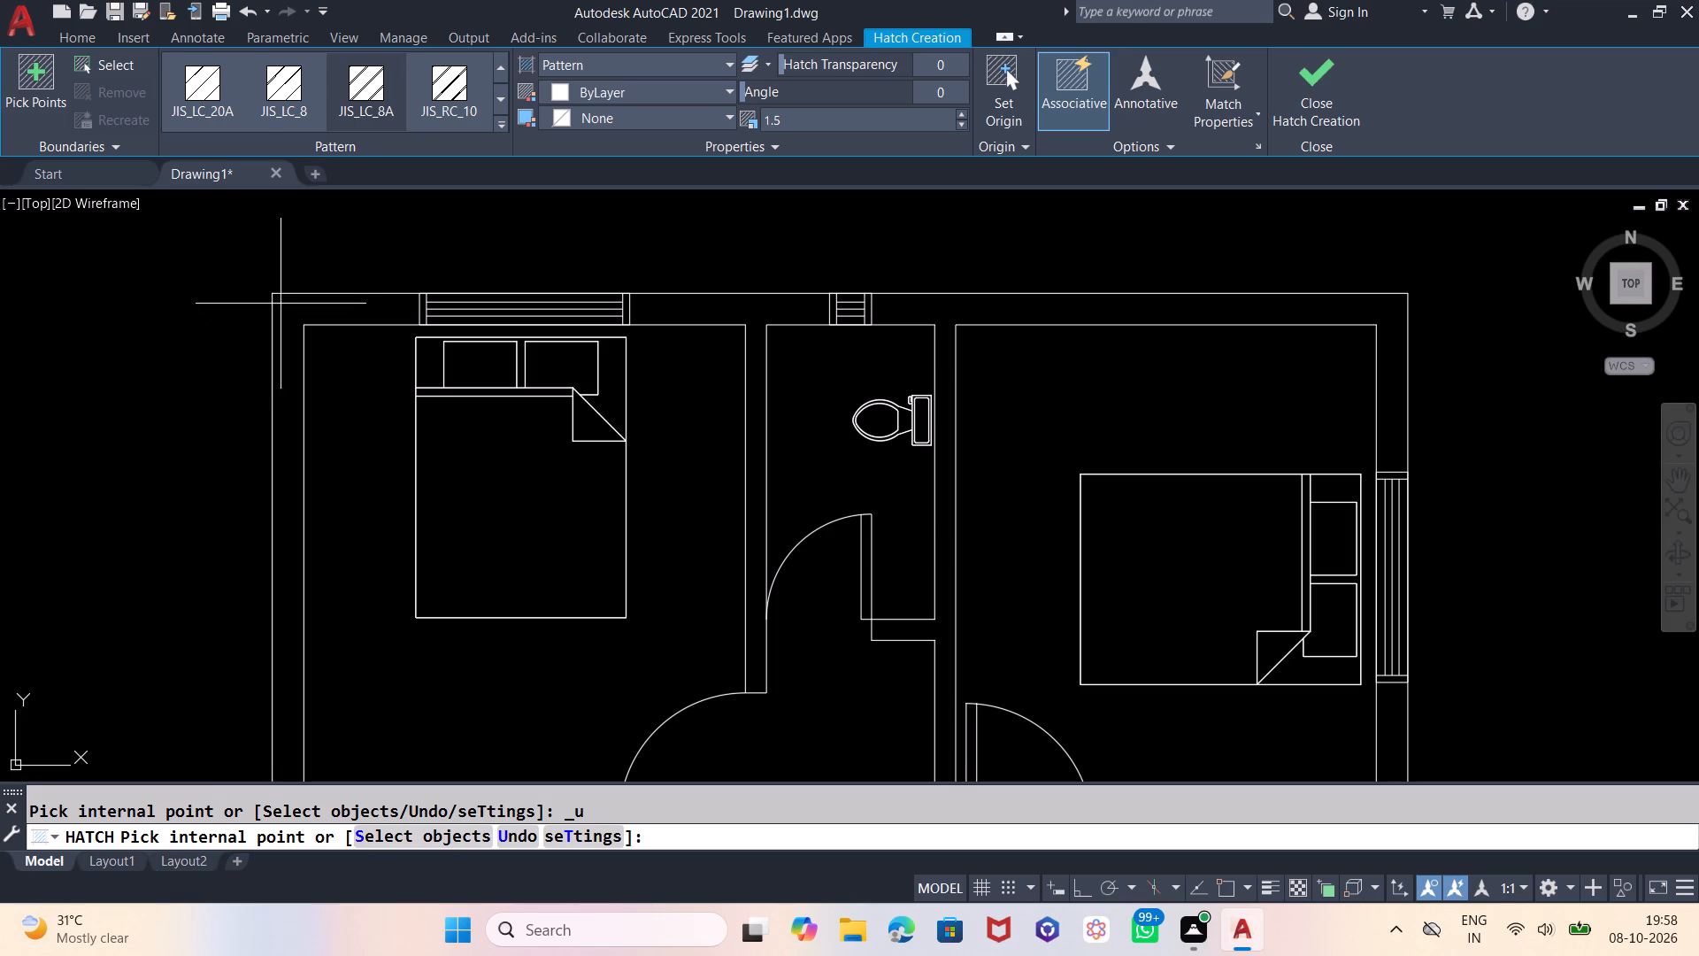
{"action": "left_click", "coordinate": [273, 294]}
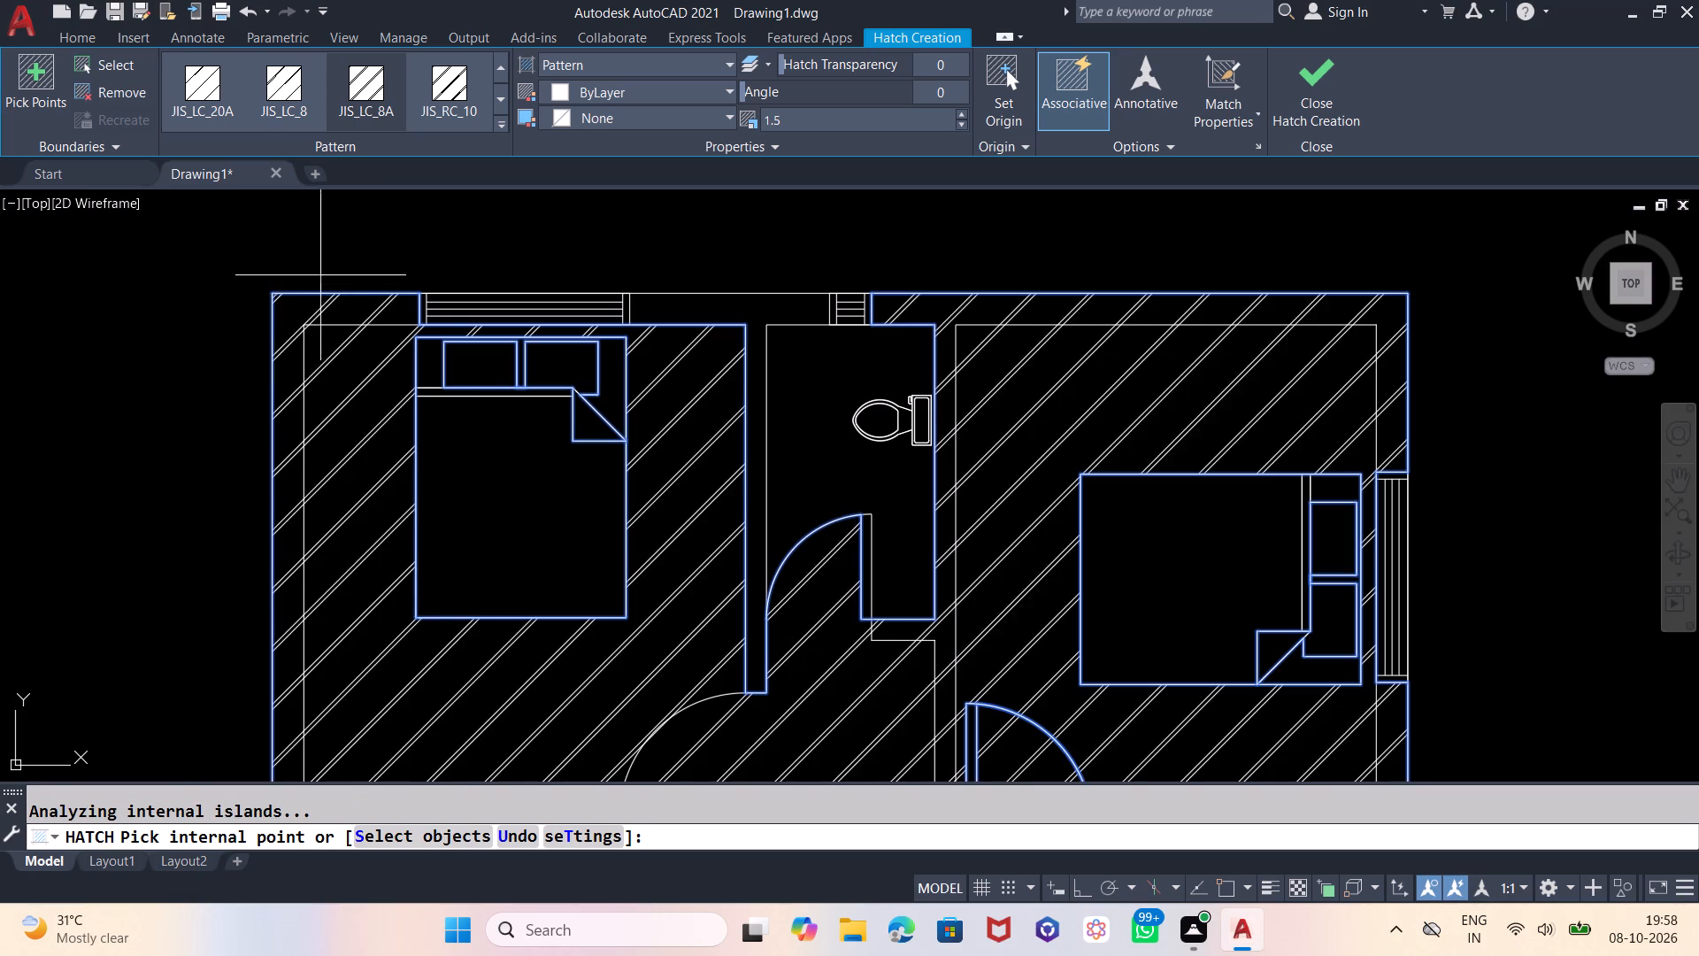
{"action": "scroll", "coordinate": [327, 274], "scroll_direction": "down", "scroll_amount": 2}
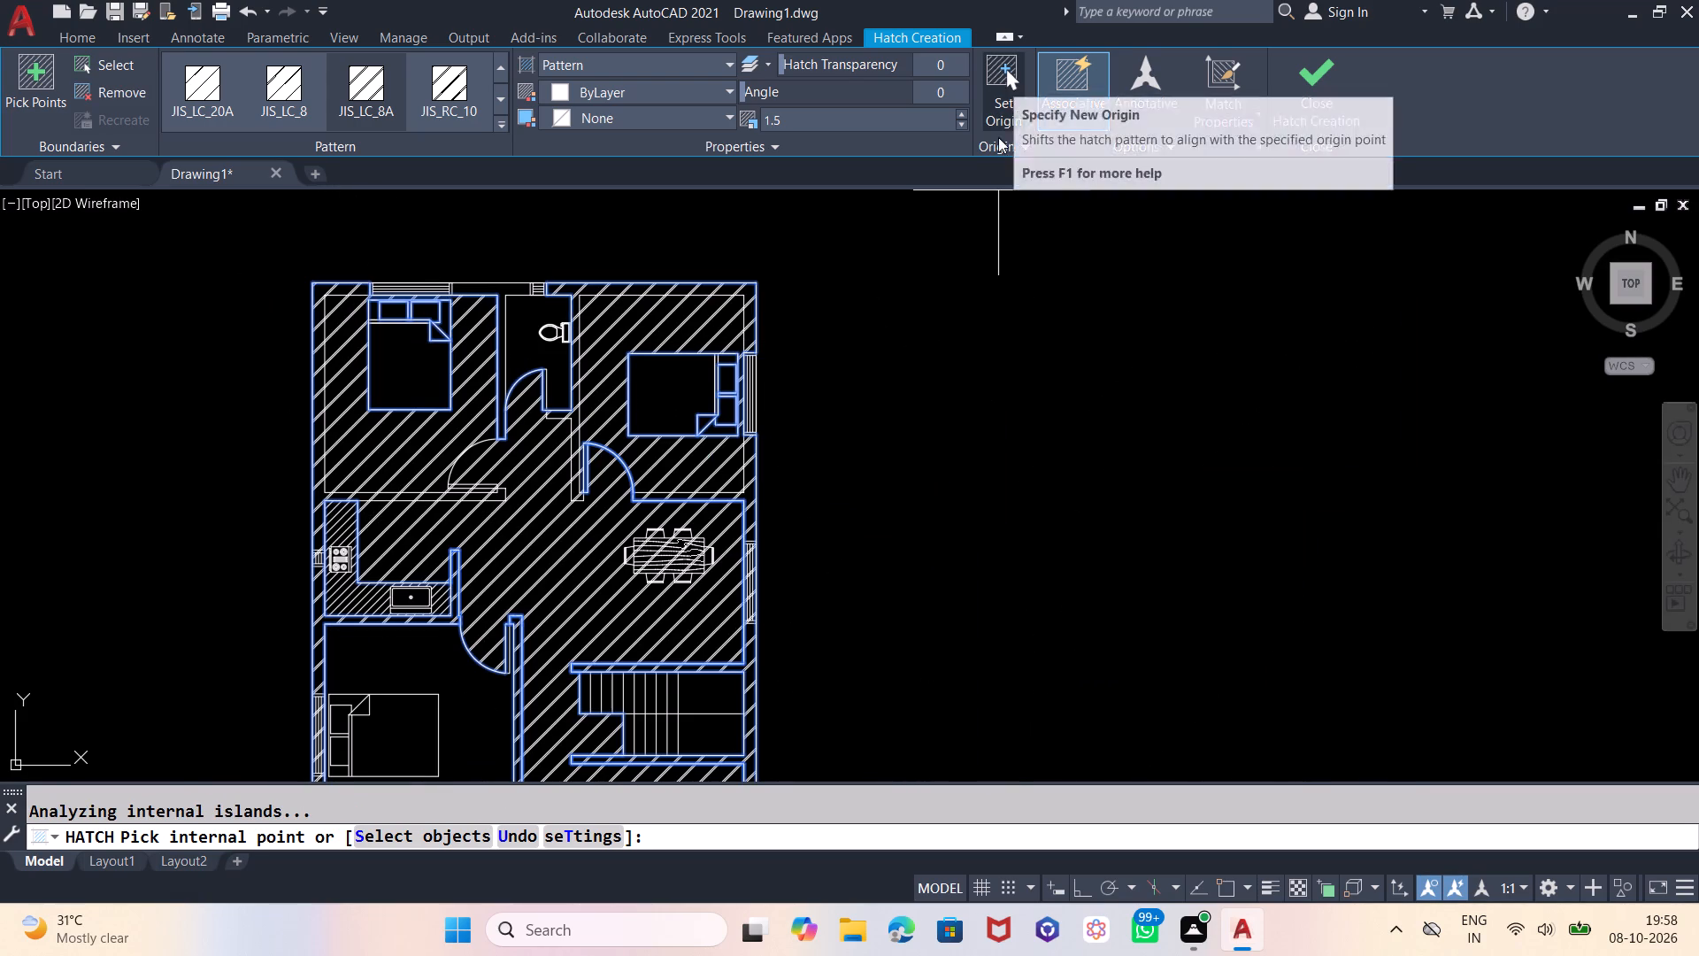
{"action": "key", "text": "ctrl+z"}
Set the hatch origin at the house's northeast outer corner and hatch all exterior and interior wall segments with JIS_LC_8A.
{"action": "left_click", "coordinate": [989, 76]}
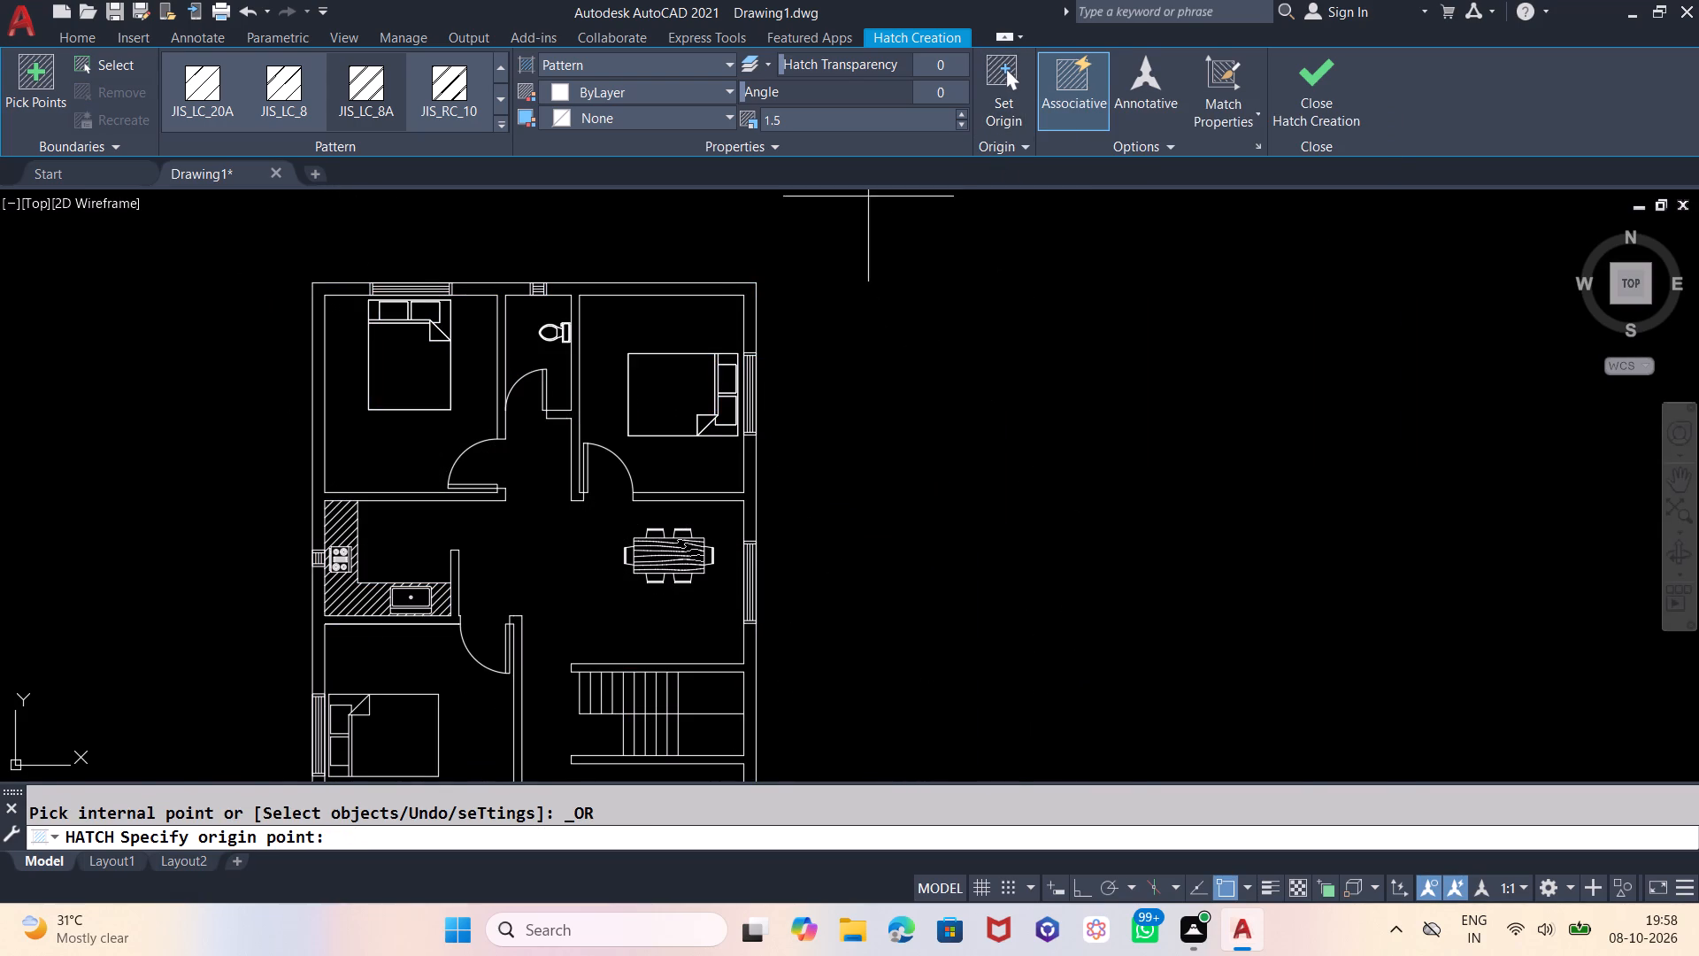
{"action": "left_click", "coordinate": [753, 286]}
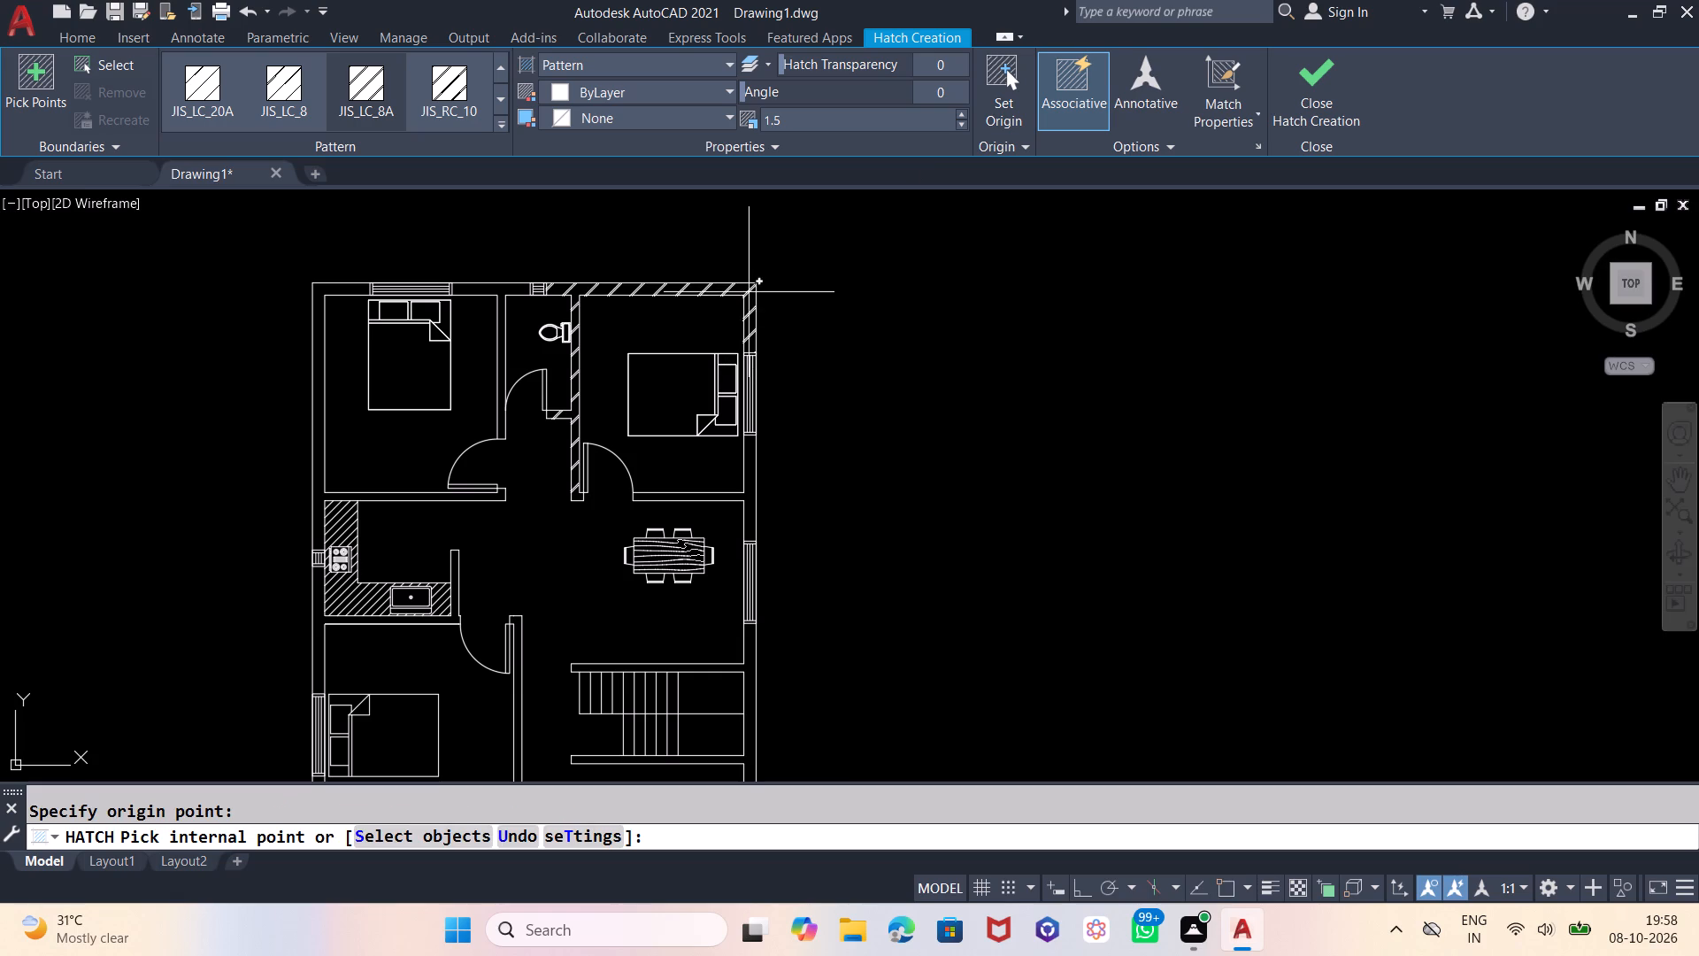
{"action": "left_click", "coordinate": [750, 452]}
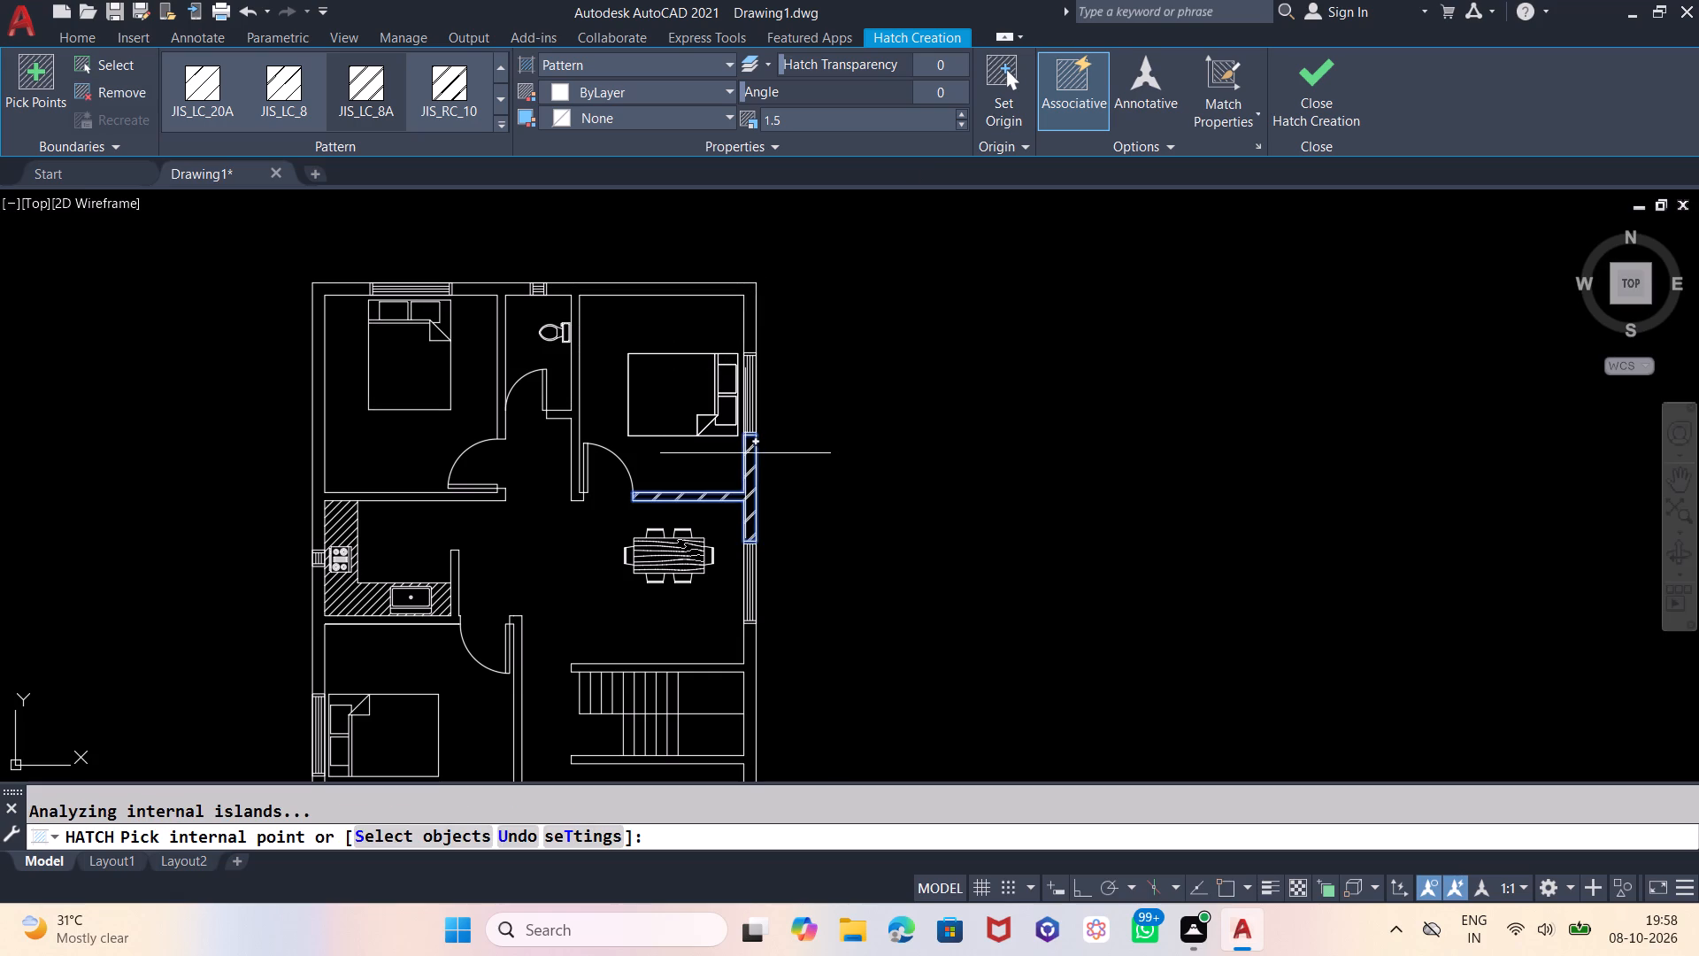
{"action": "left_click", "coordinate": [750, 651]}
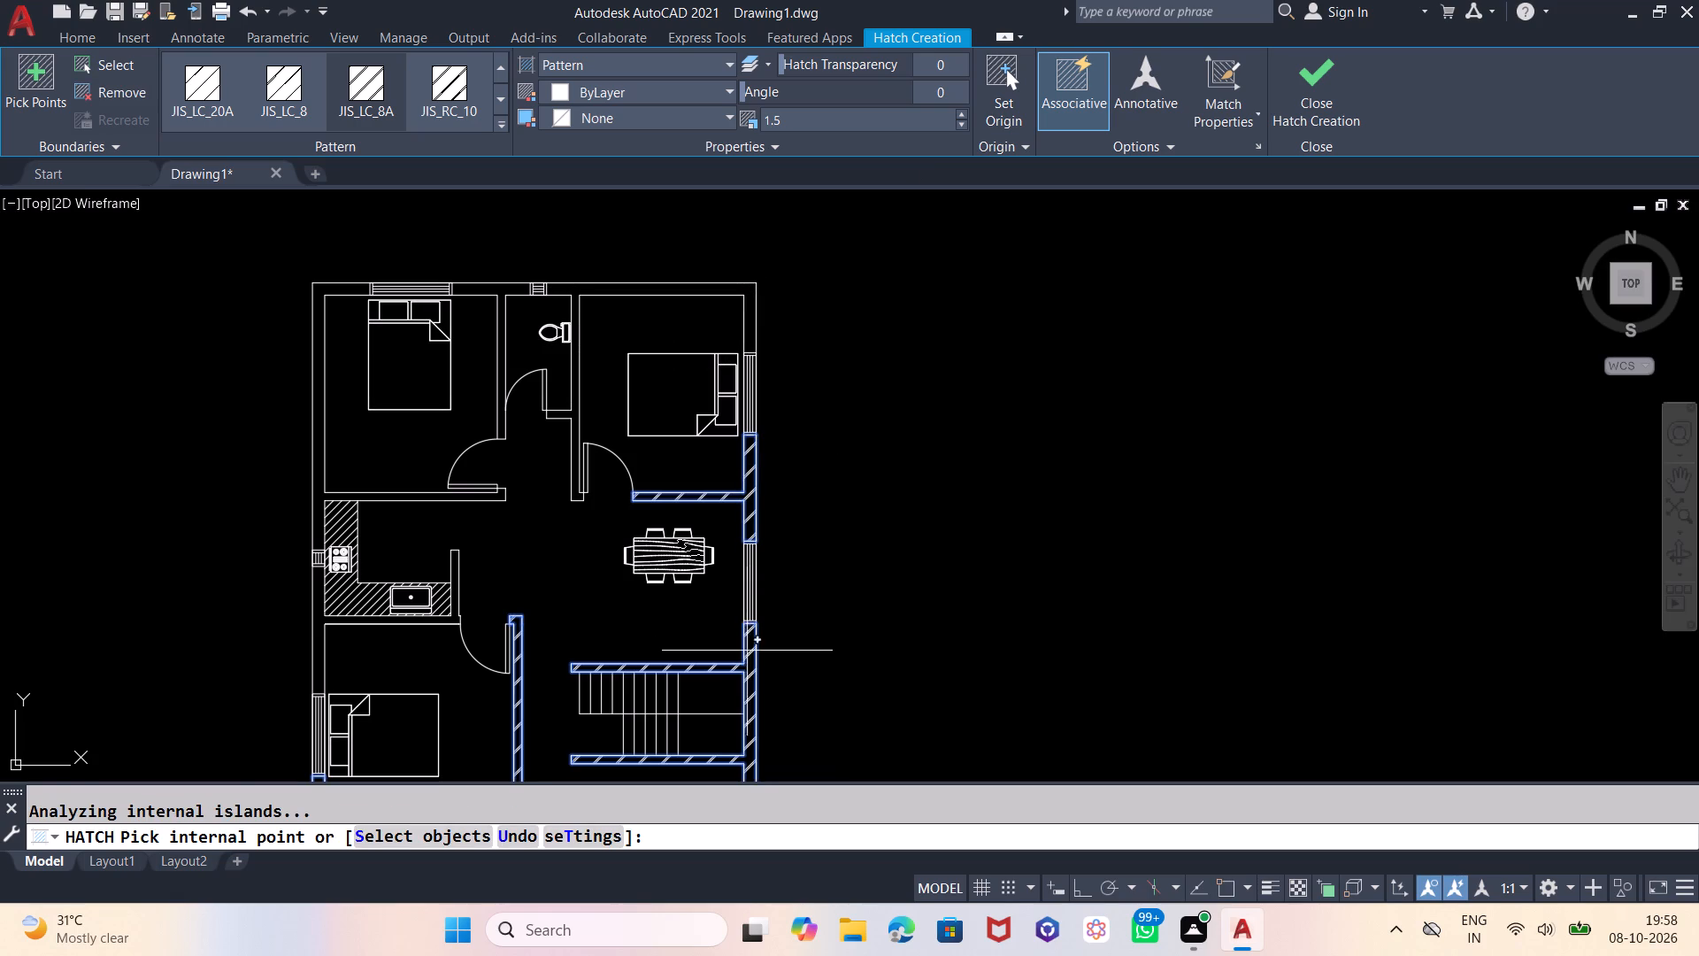
{"action": "left_click", "coordinate": [454, 493]}
{"action": "left_click", "coordinate": [317, 600]}
{"action": "scroll", "coordinate": [450, 460], "scroll_direction": "down", "scroll_amount": 1}
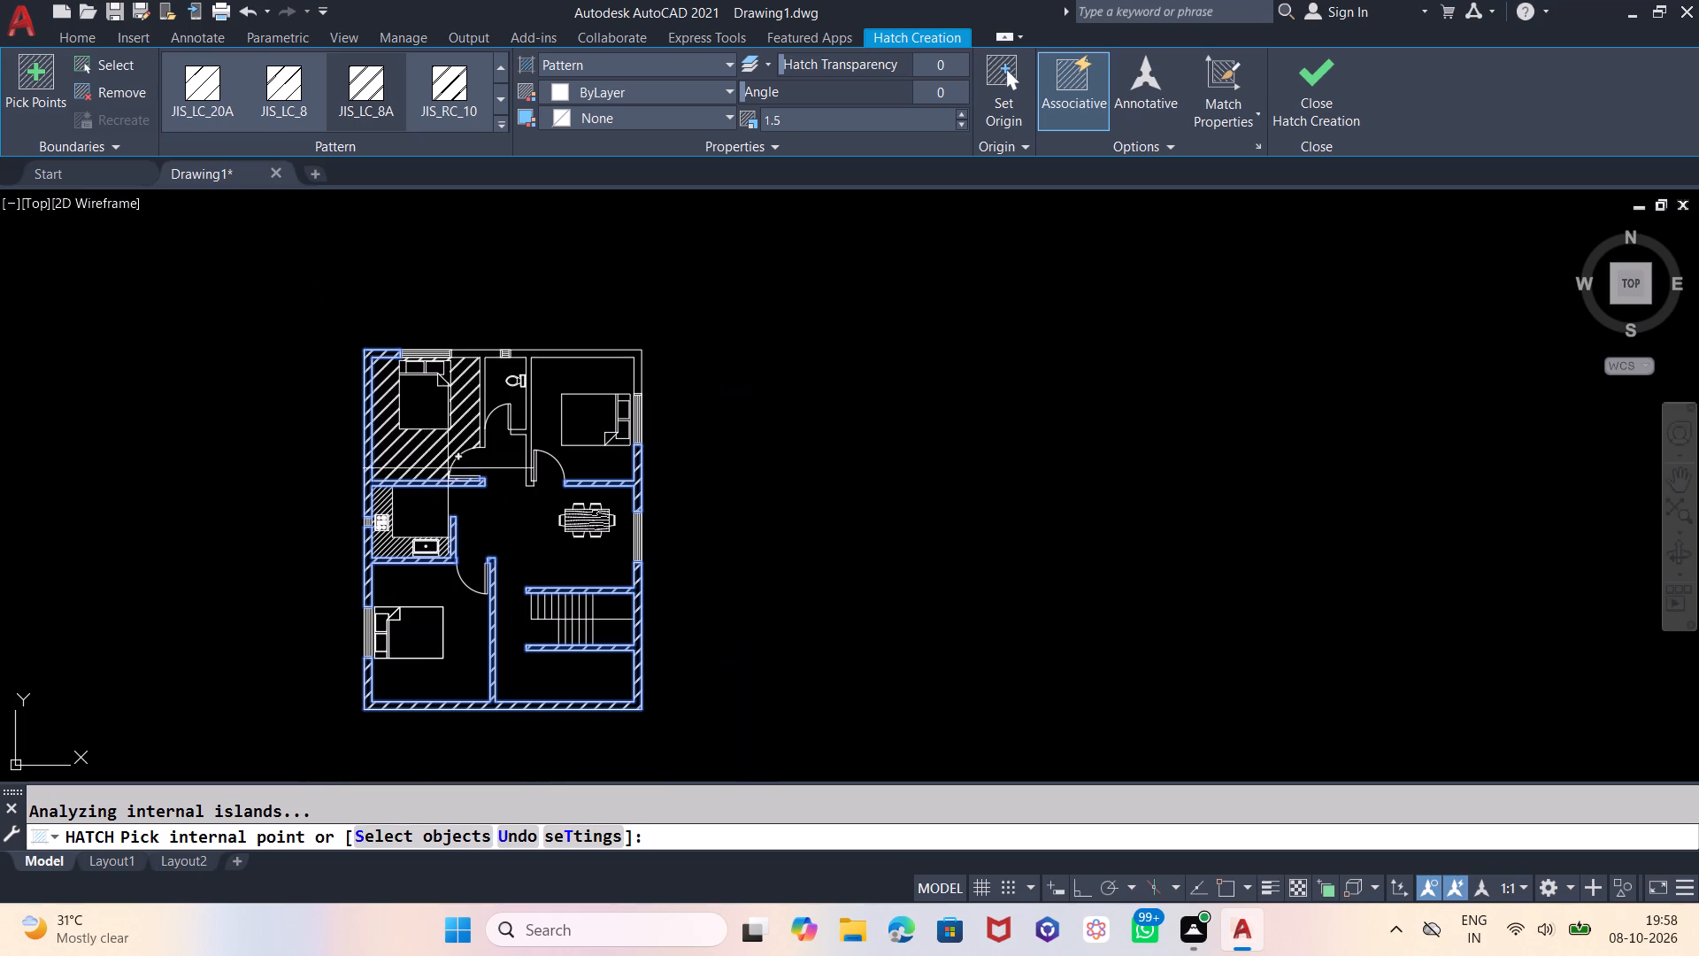
{"action": "left_click", "coordinate": [469, 356]}
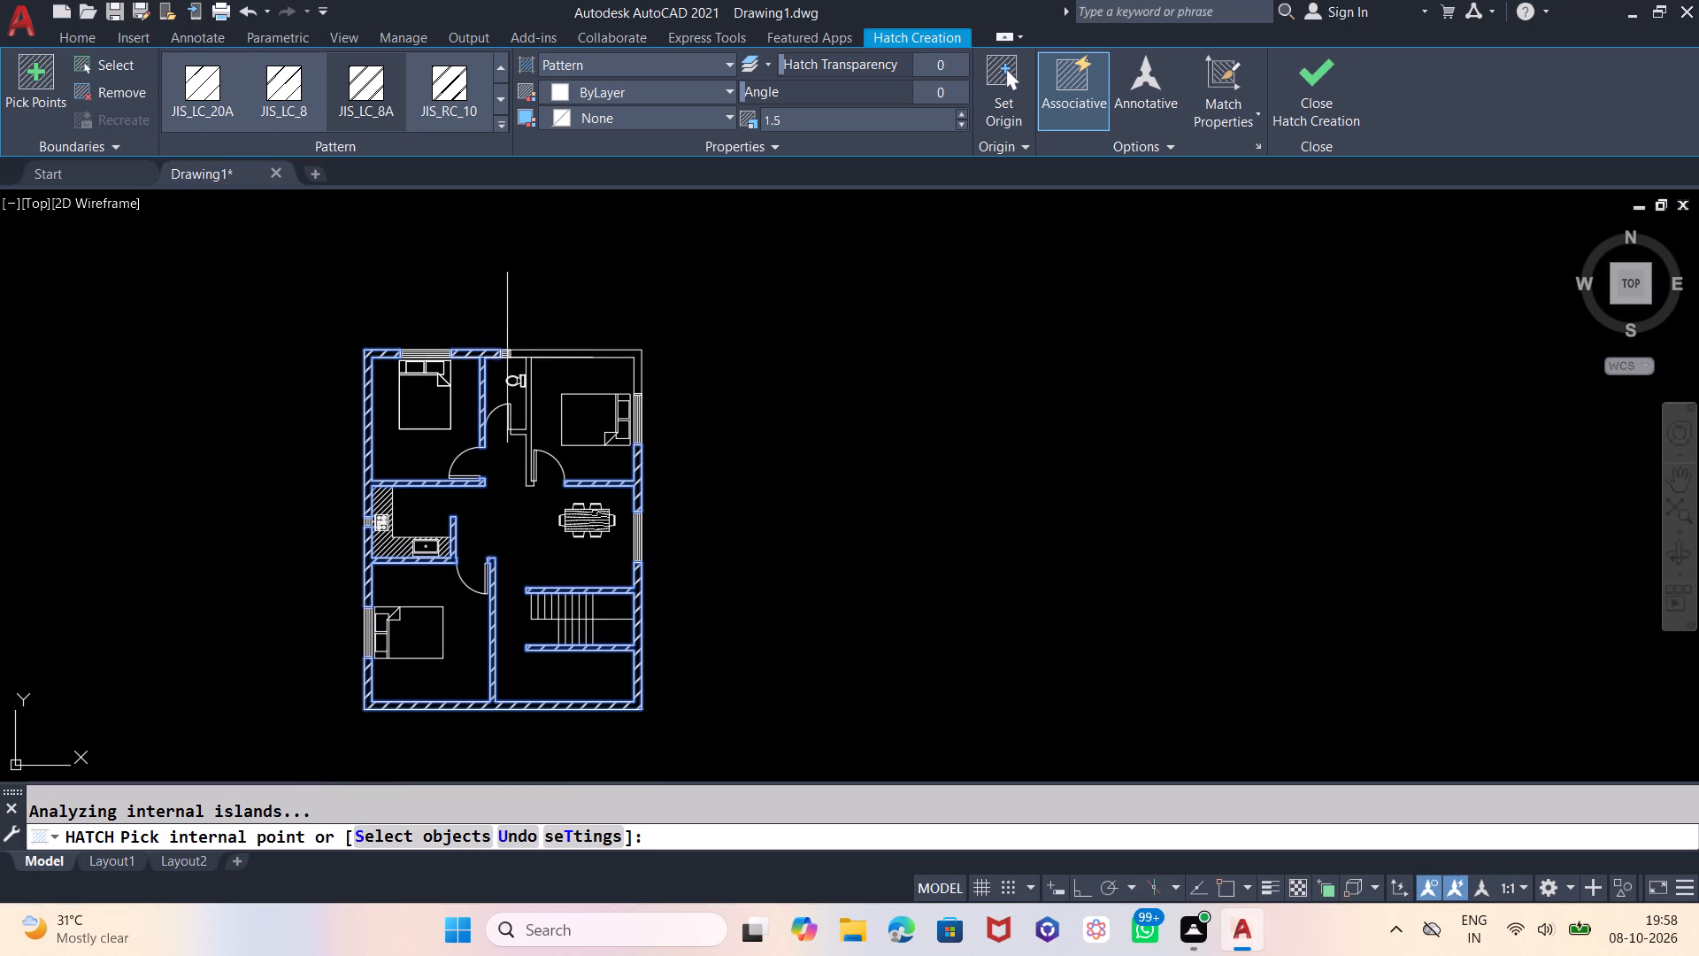
{"action": "left_click", "coordinate": [527, 354]}
{"action": "scroll", "coordinate": [501, 399], "scroll_direction": "up", "scroll_amount": 2}
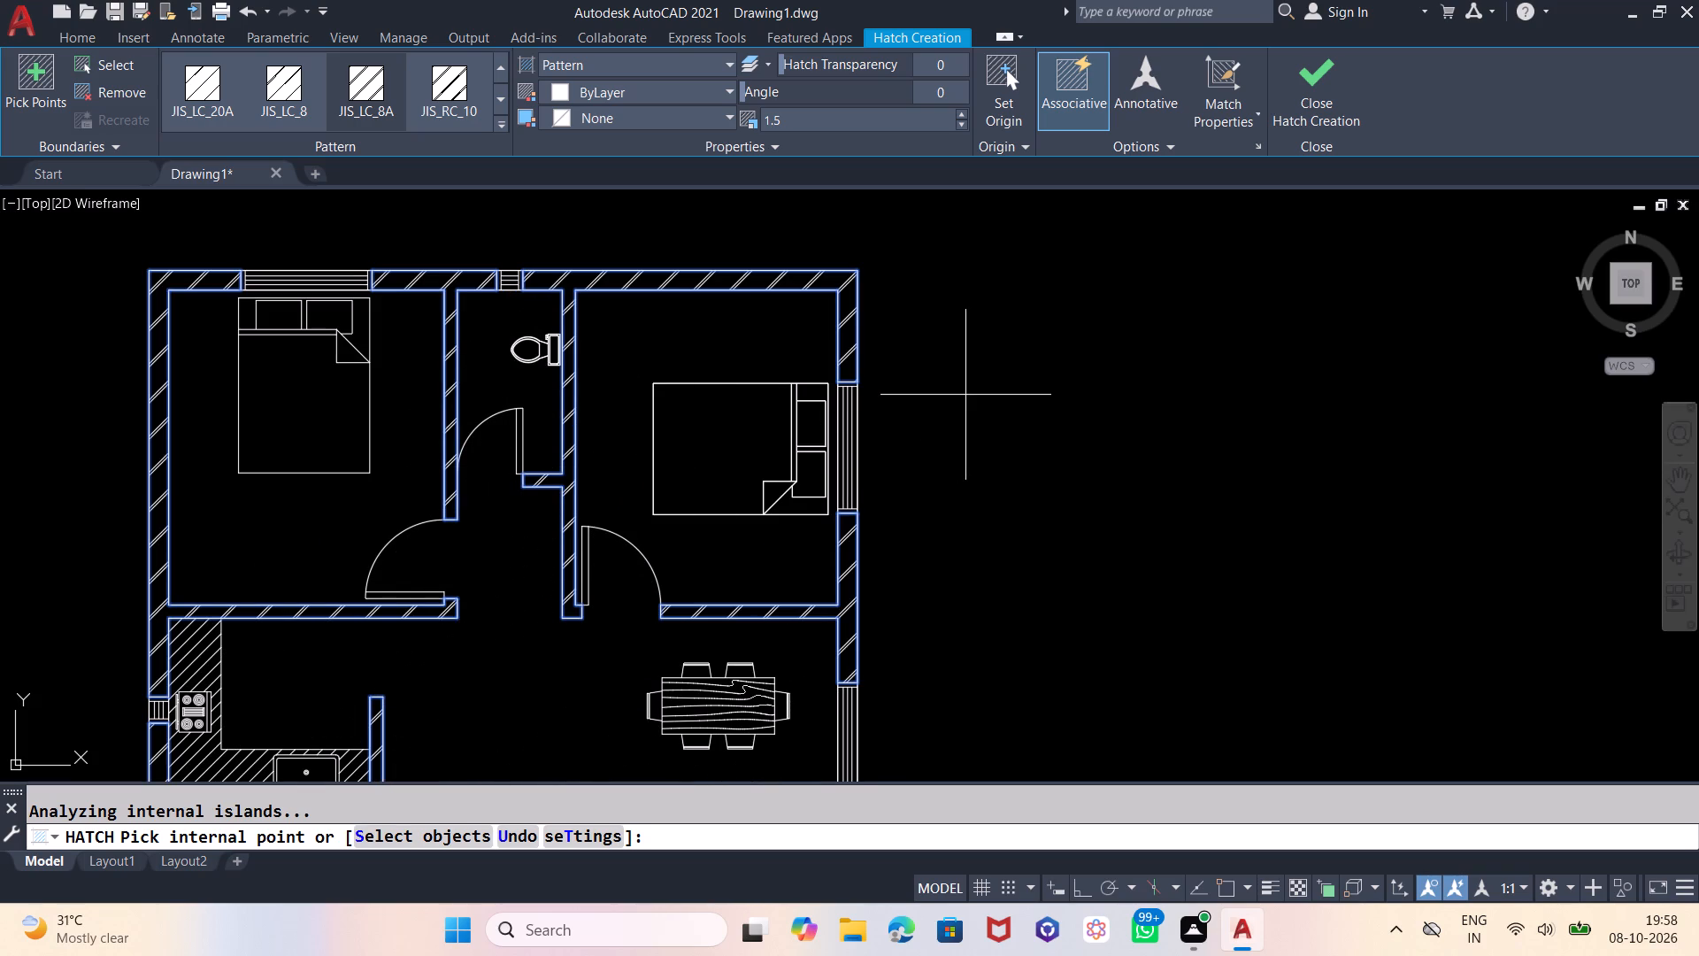
{"action": "key", "text": "Return"}
Examine the new wall hatching across the plan, finishing with the drawing zoomed to its extents.
{"action": "scroll", "coordinate": [994, 376], "scroll_direction": "down", "scroll_amount": 1}
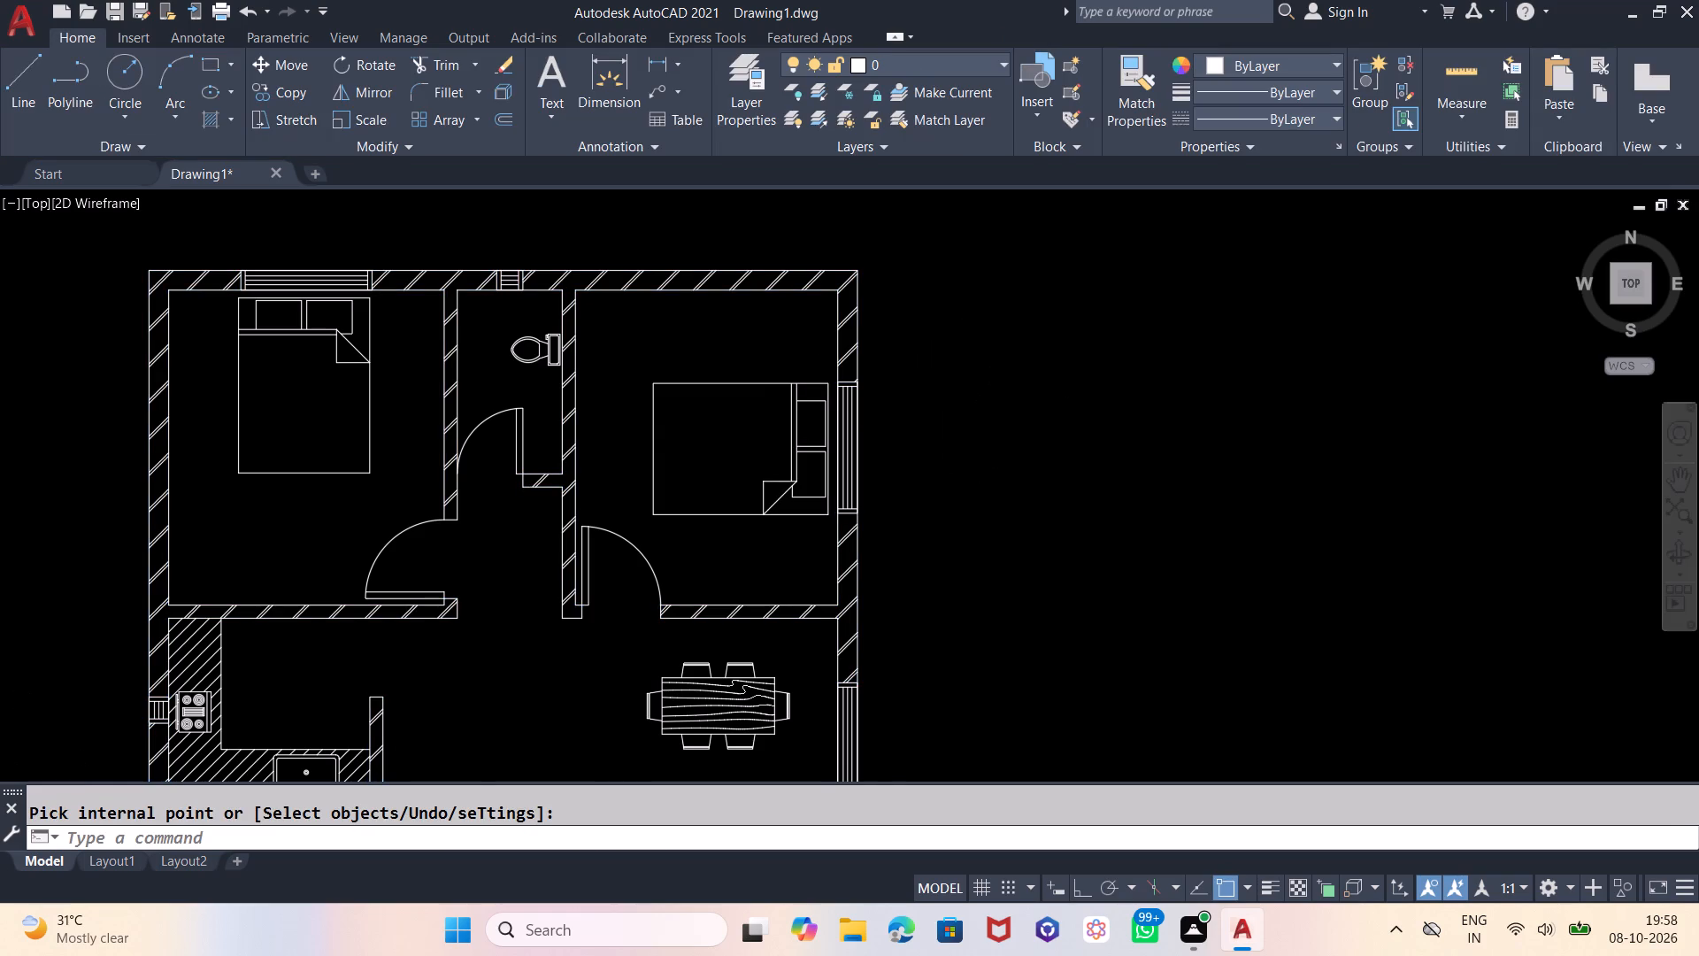
{"action": "scroll", "coordinate": [969, 300], "scroll_direction": "down", "scroll_amount": 1}
{"action": "scroll", "coordinate": [948, 397], "scroll_direction": "up", "scroll_amount": 1}
{"action": "scroll", "coordinate": [940, 301], "scroll_direction": "down", "scroll_amount": 1}
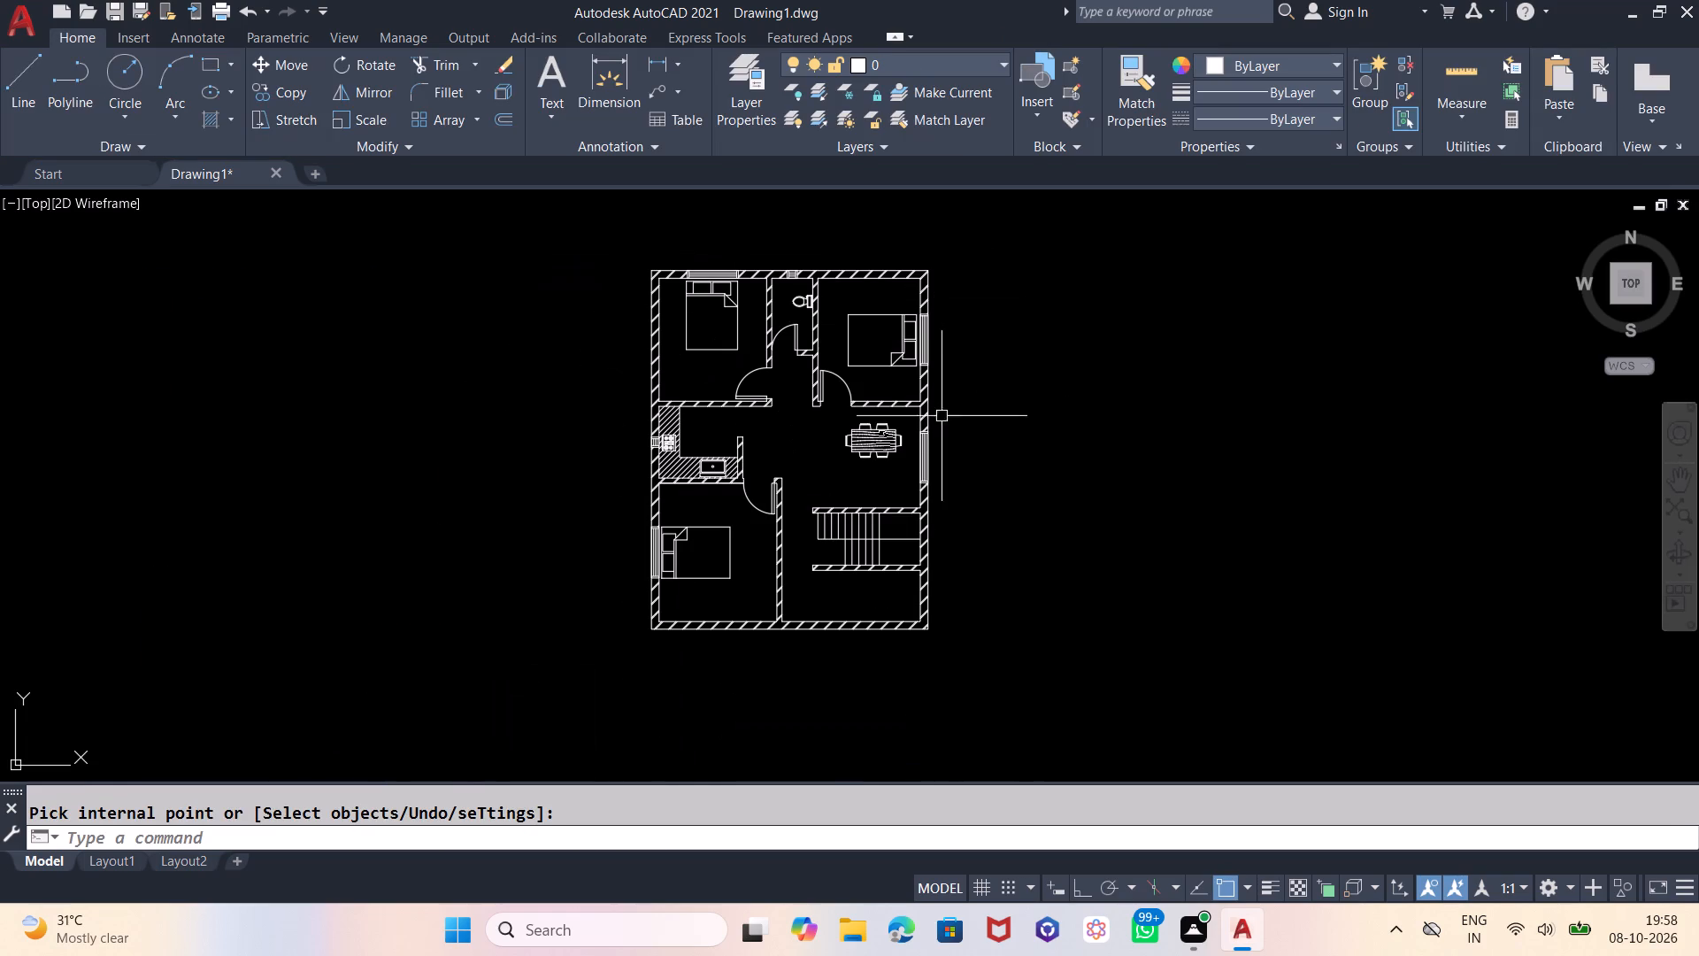
{"action": "scroll", "coordinate": [927, 449], "scroll_direction": "up", "scroll_amount": 1}
{"action": "key", "text": "z"}
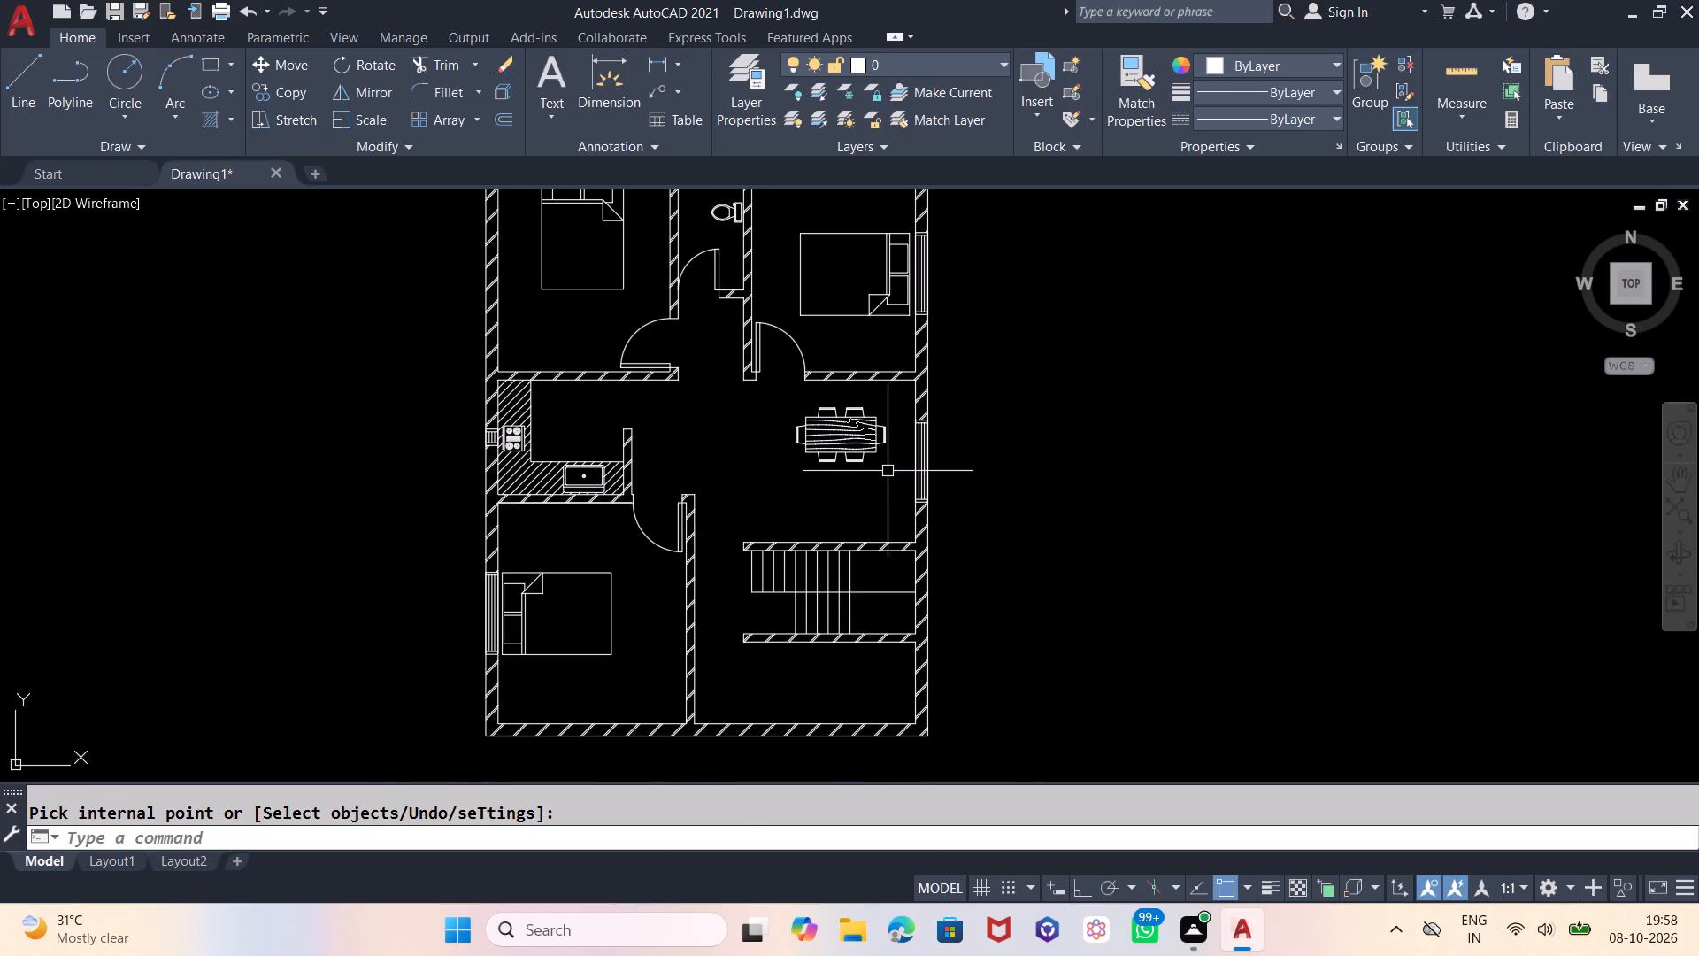
{"action": "key", "text": "Return"}
{"action": "key", "text": "e"}
{"action": "key", "text": "Return"}
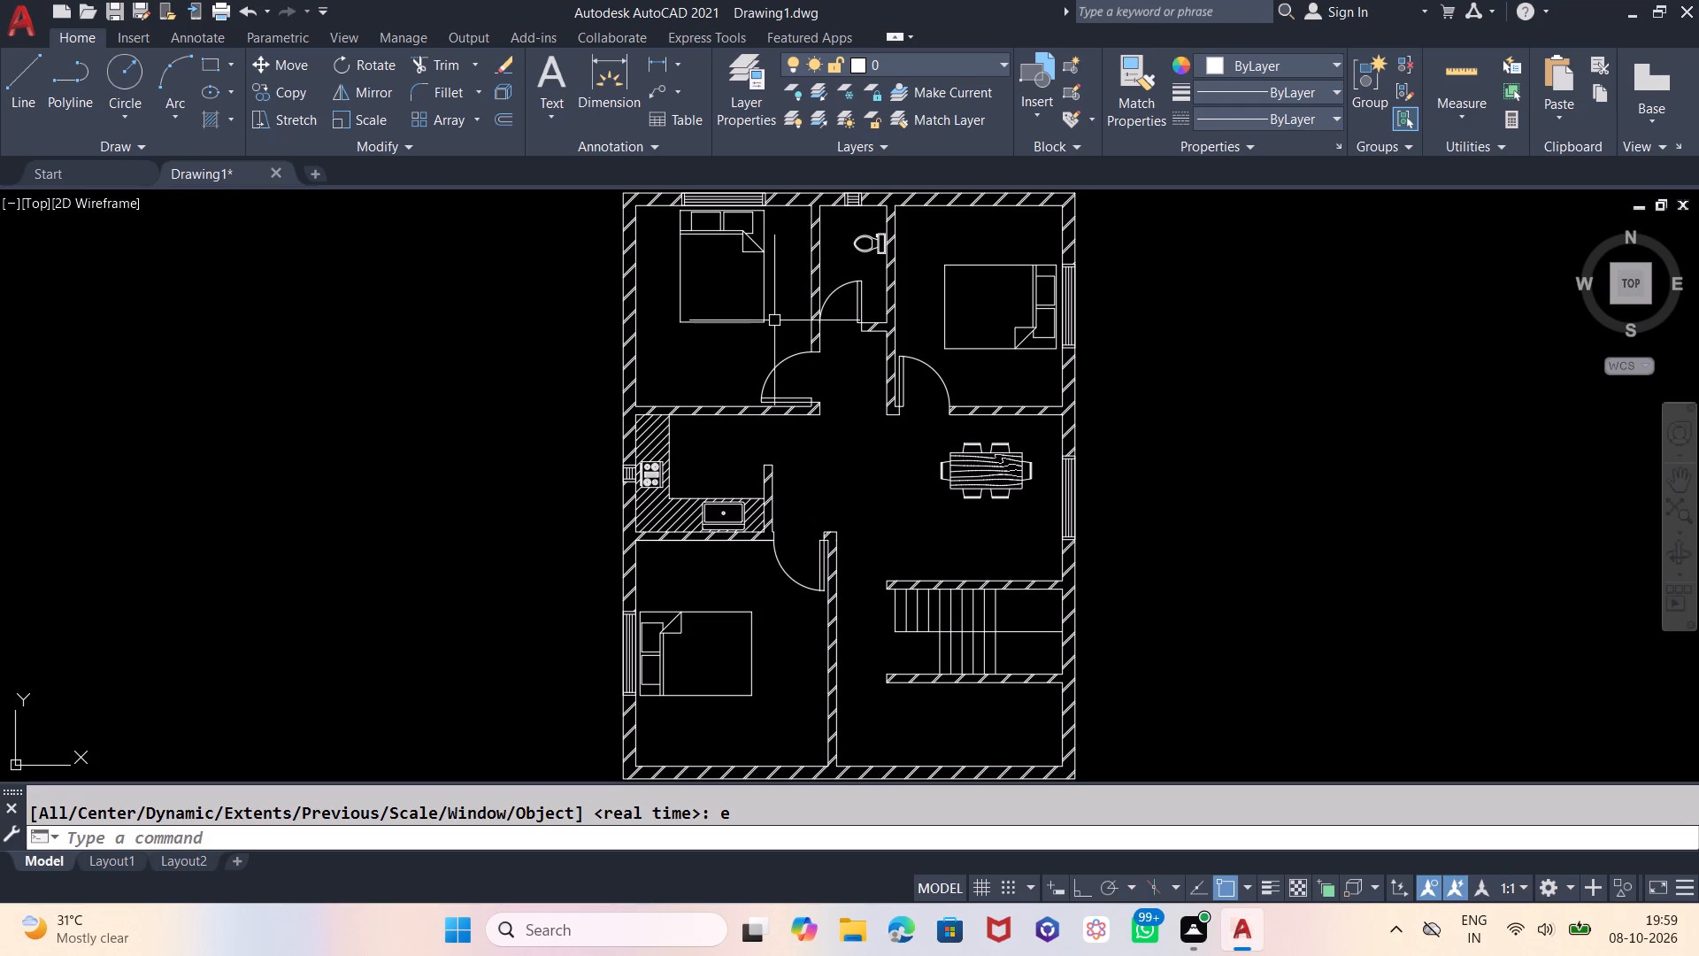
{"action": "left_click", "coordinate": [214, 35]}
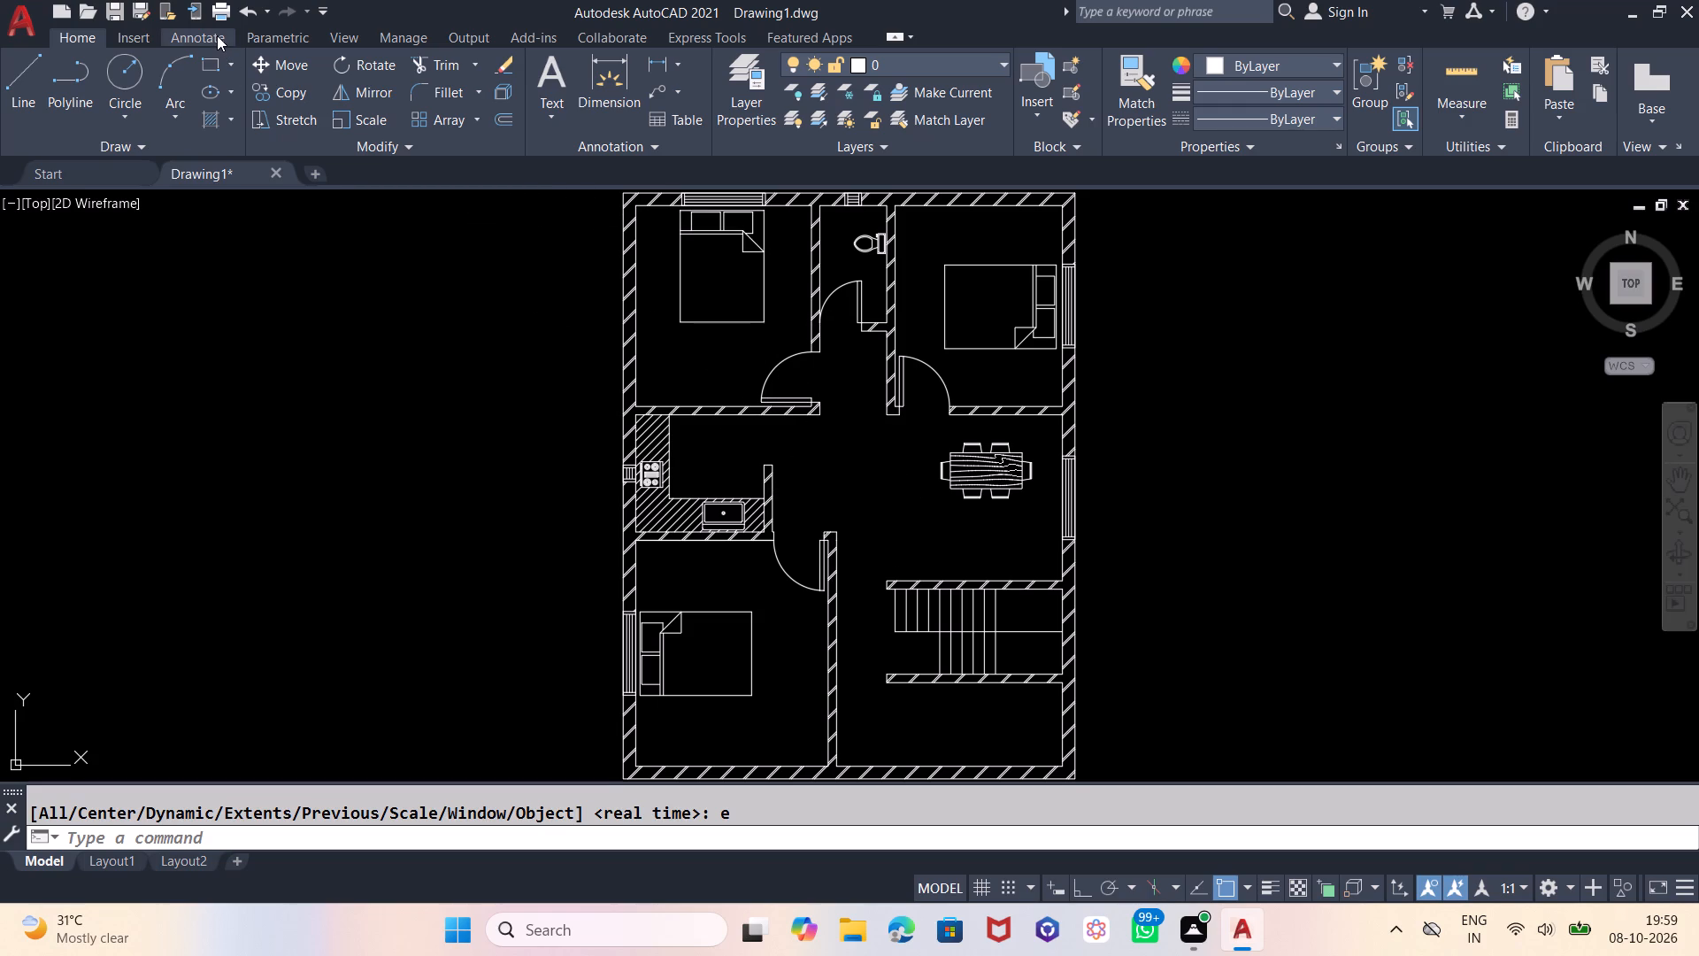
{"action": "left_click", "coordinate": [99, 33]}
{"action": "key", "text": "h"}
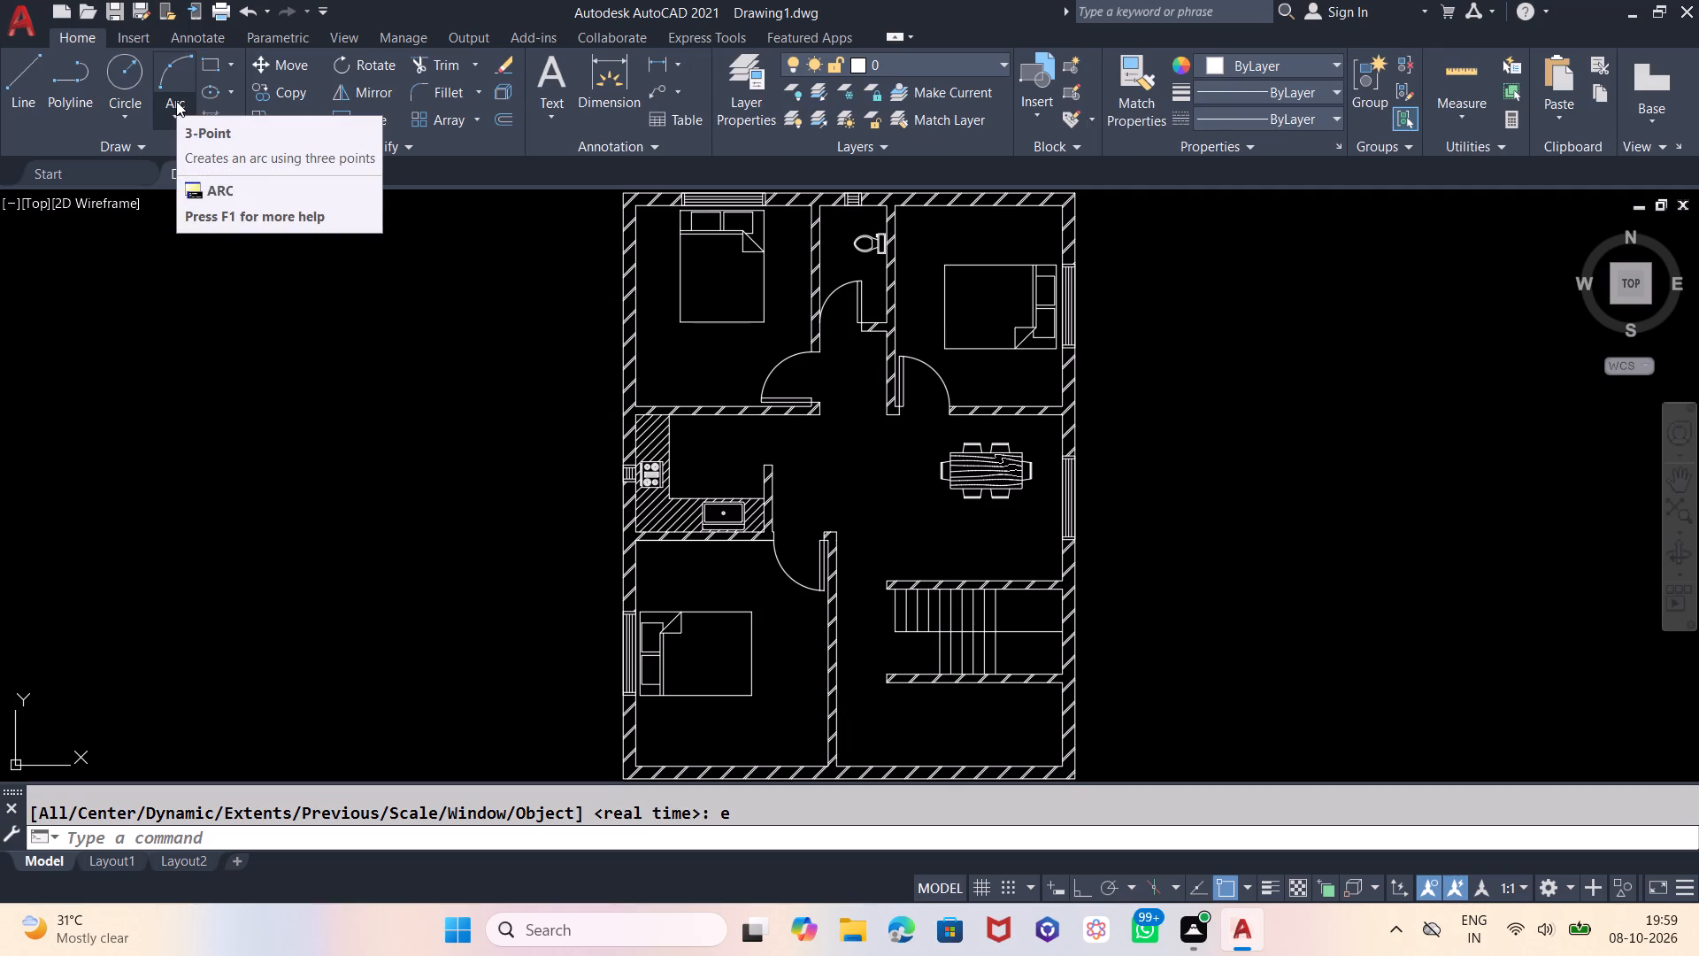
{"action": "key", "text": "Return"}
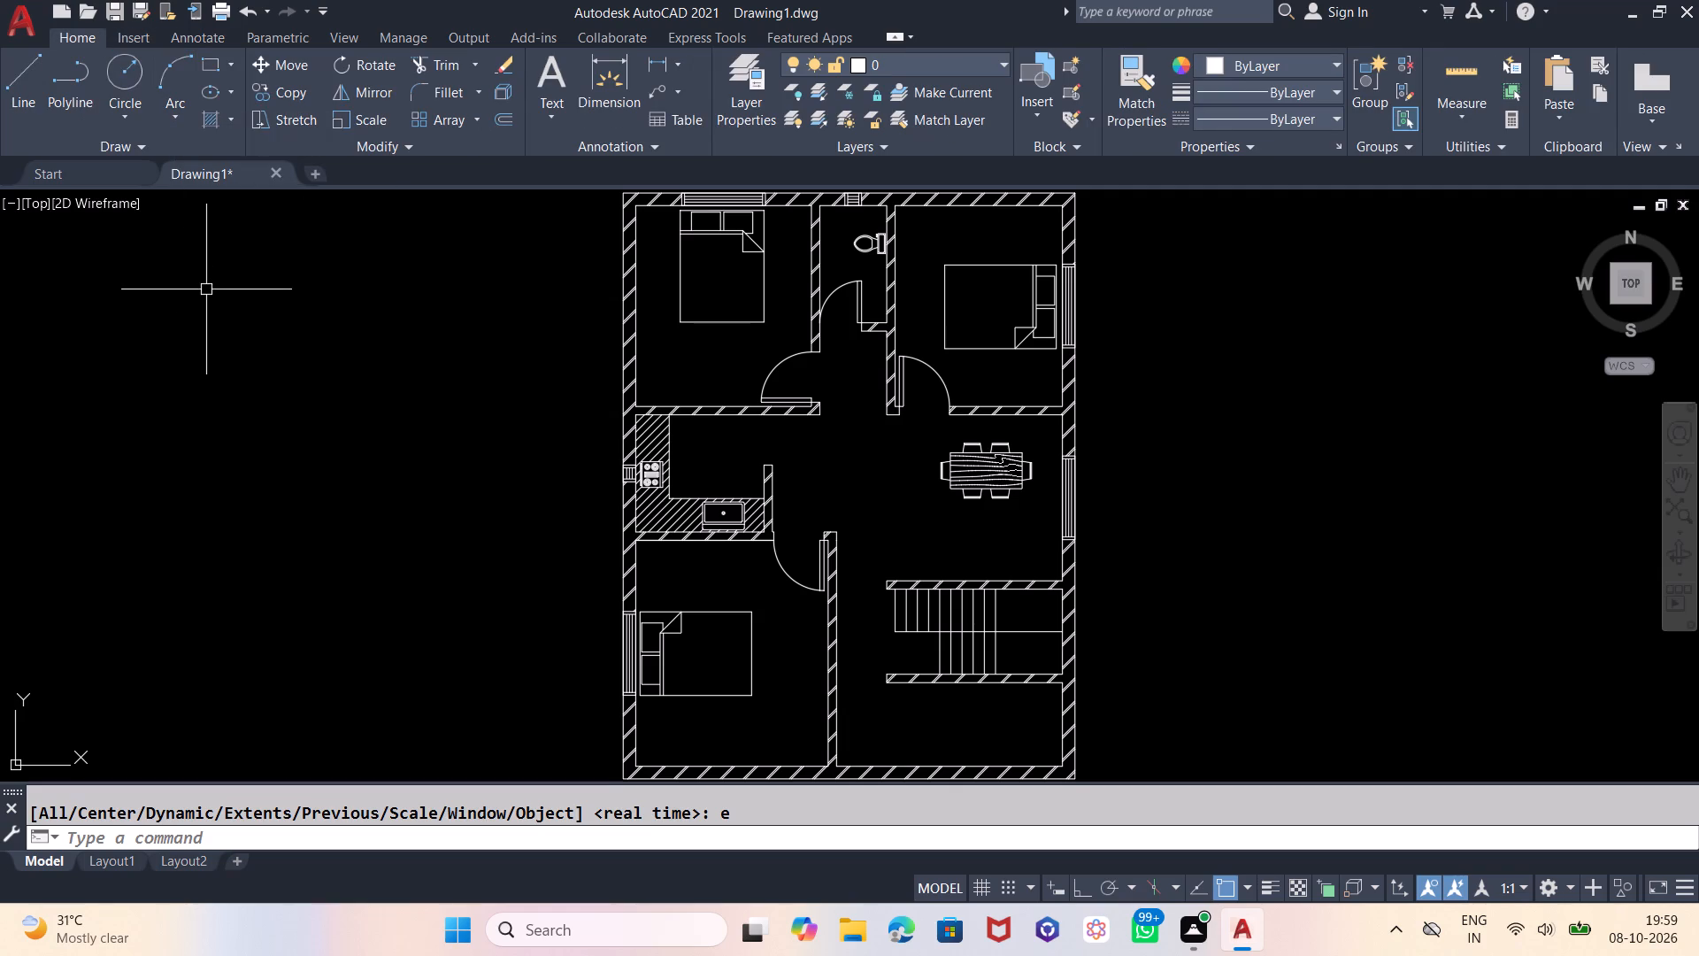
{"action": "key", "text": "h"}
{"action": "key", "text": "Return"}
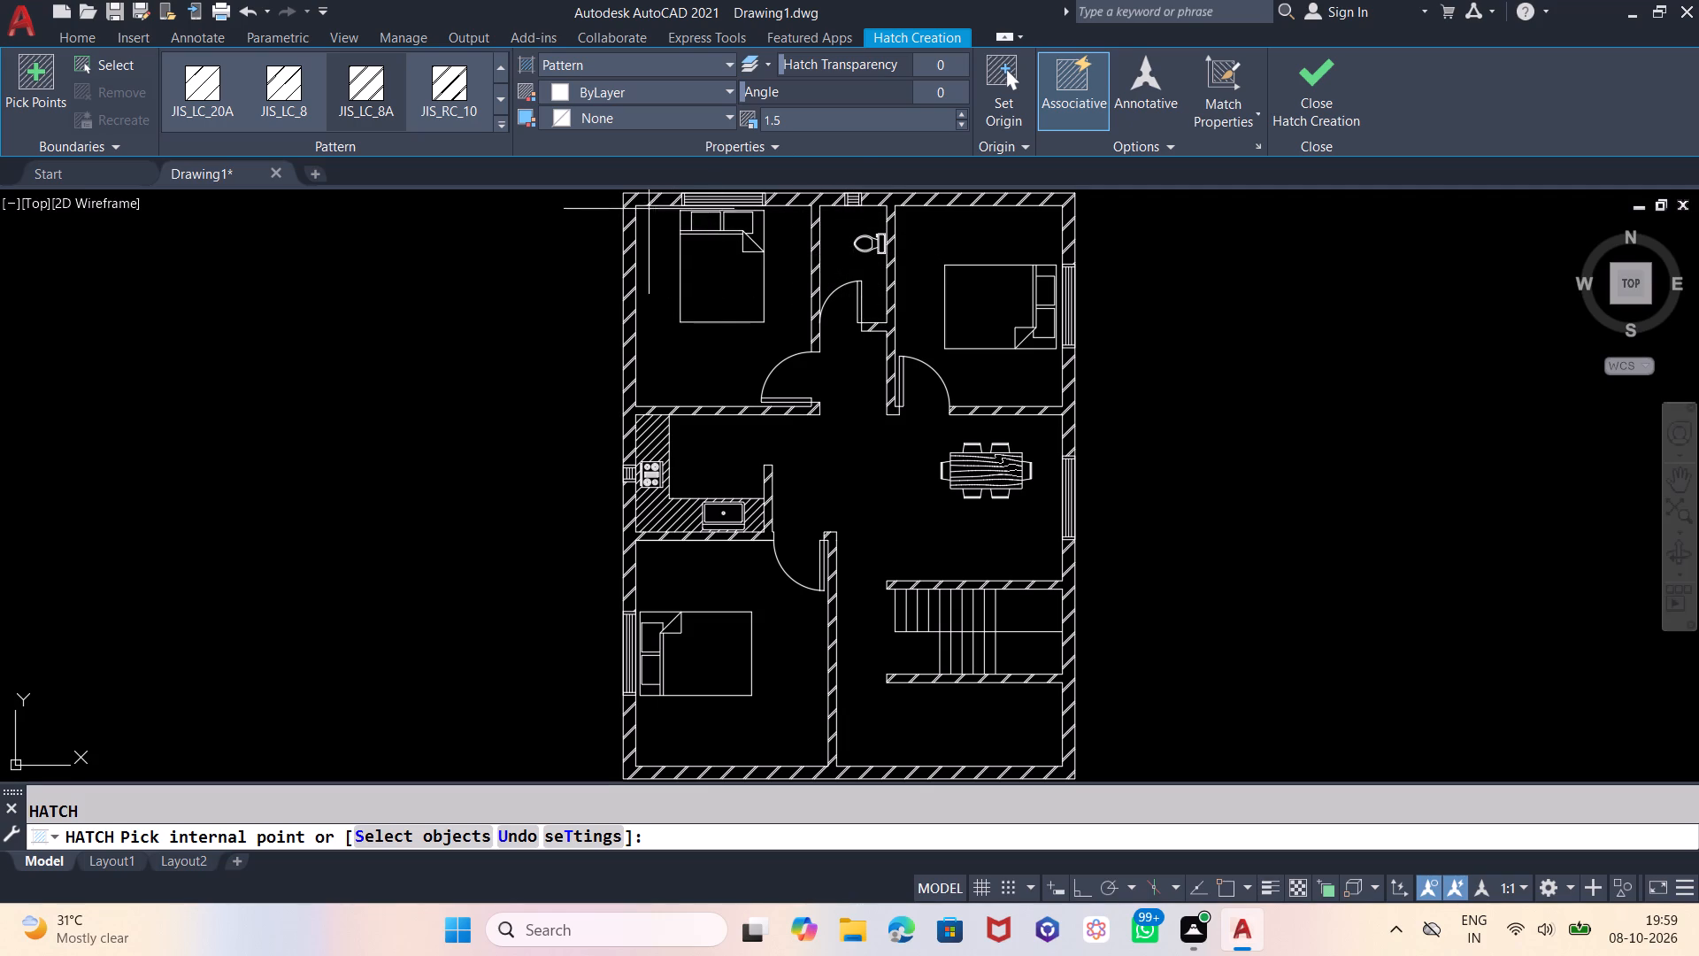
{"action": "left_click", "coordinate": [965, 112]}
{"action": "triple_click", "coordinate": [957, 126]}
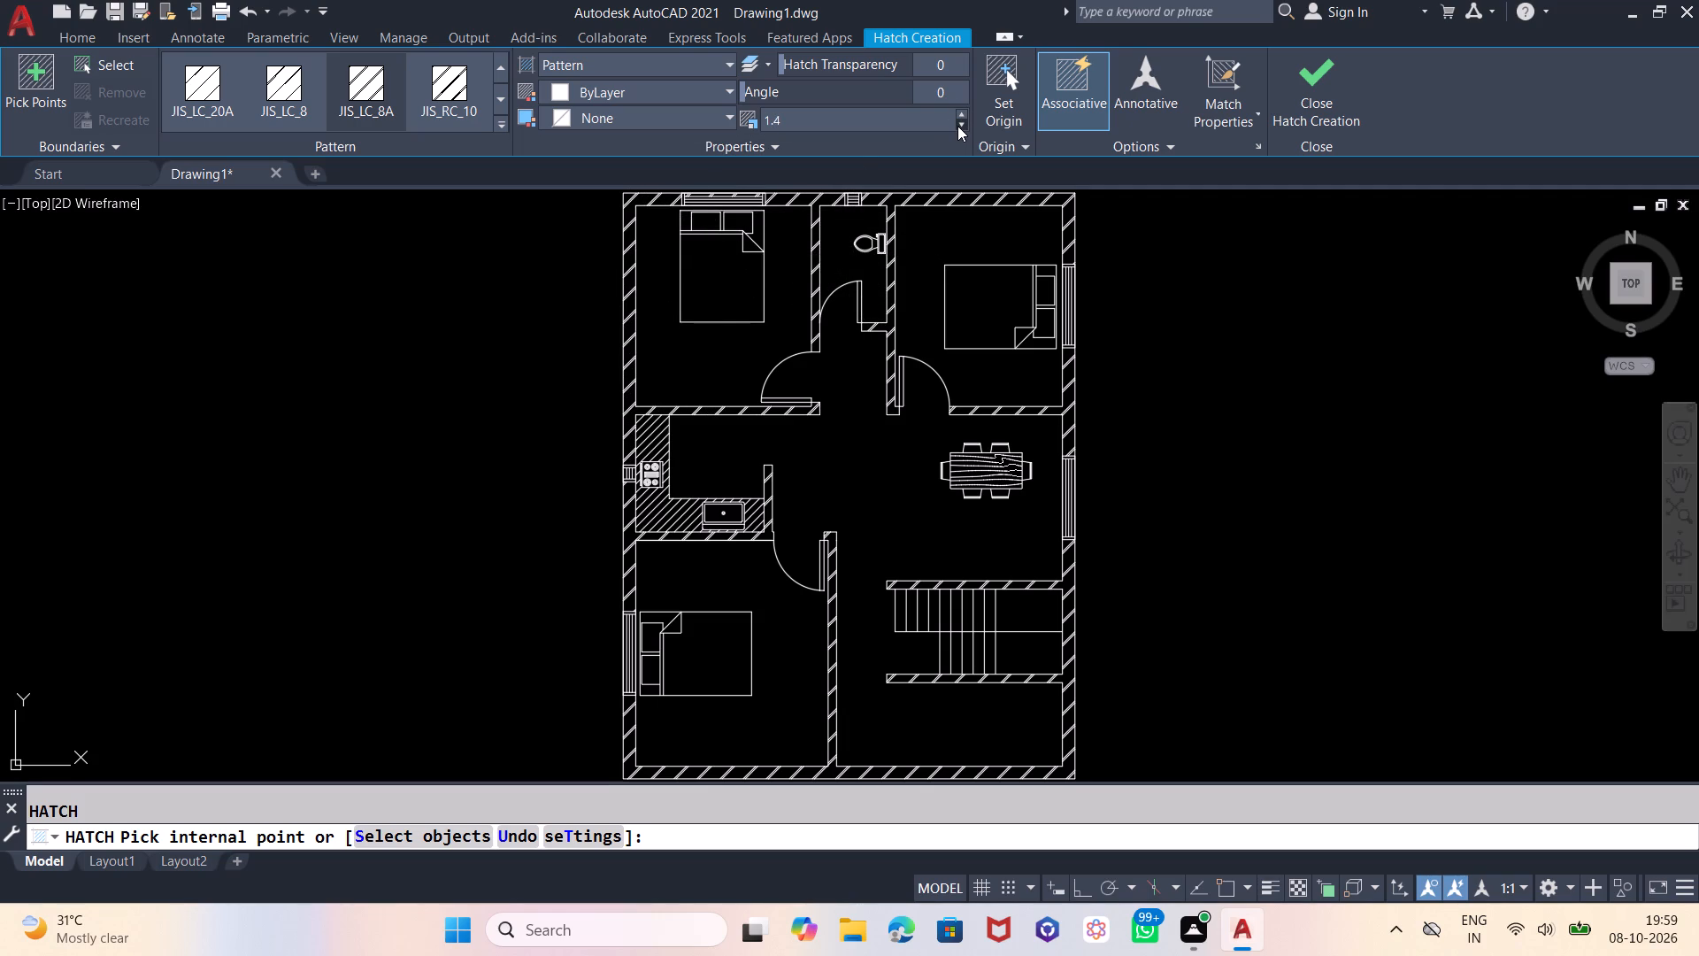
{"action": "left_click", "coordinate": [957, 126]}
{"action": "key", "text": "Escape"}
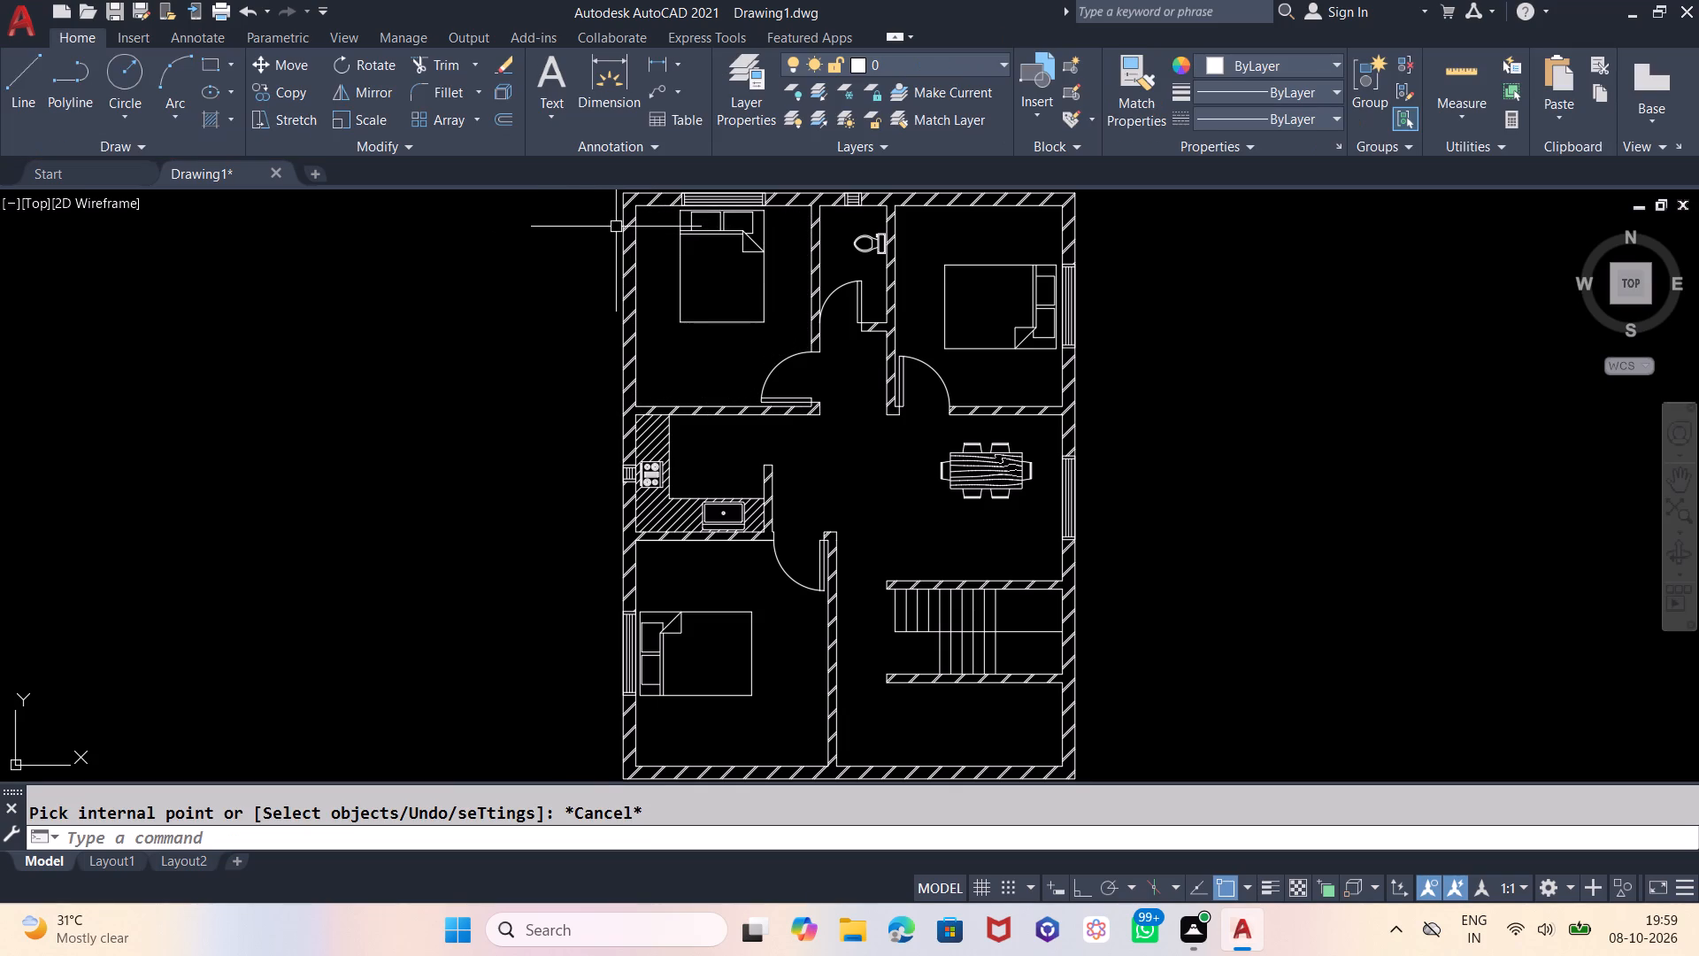
Set the wall hatch's pattern scale to 0.9.
{"action": "left_click", "coordinate": [630, 226]}
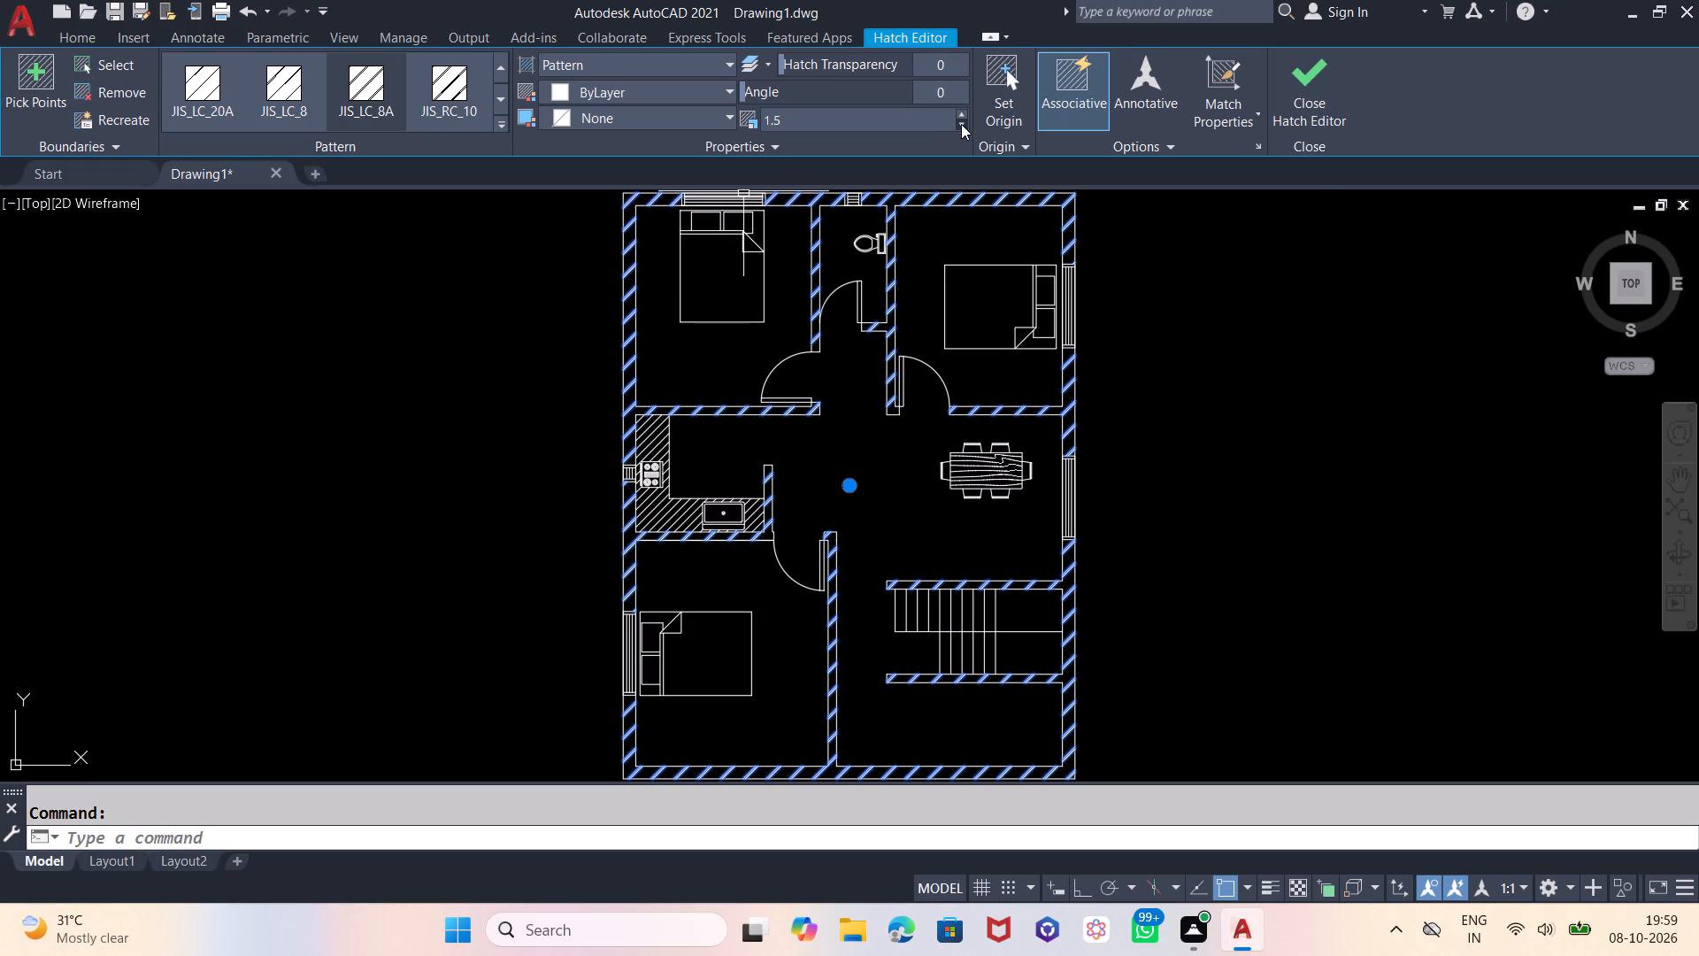
{"action": "left_click", "coordinate": [961, 123]}
{"action": "left_click", "coordinate": [961, 123]}
{"action": "double_click", "coordinate": [961, 123]}
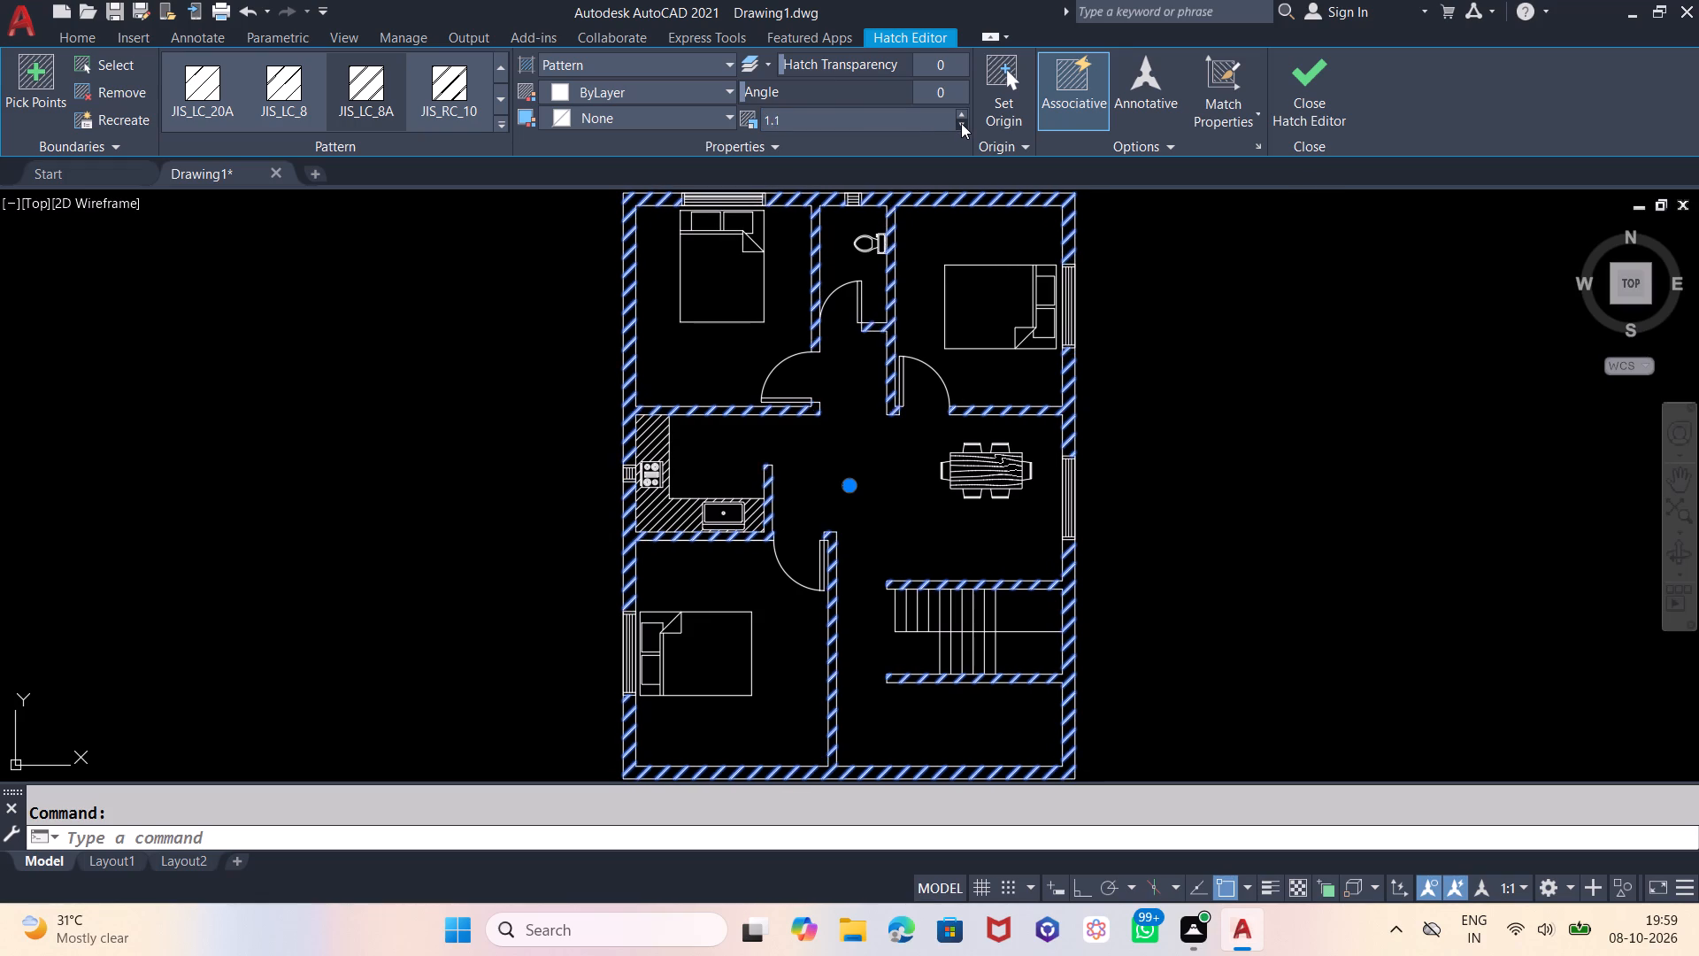
{"action": "double_click", "coordinate": [961, 123]}
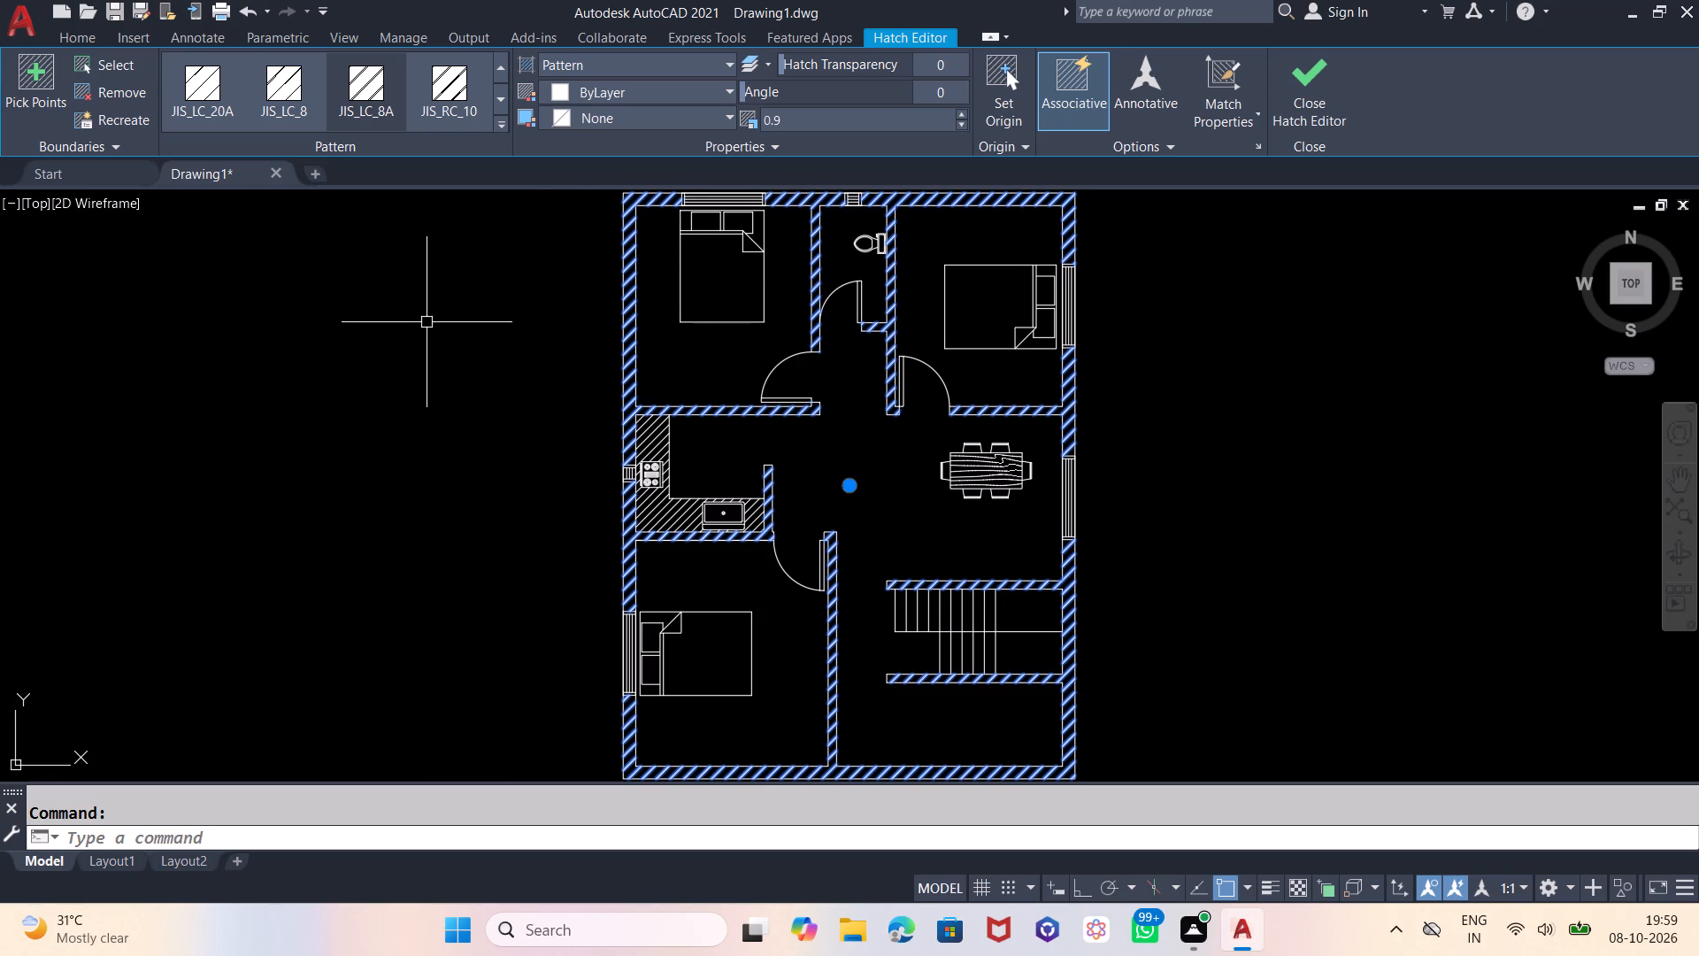
{"action": "key", "text": "Return"}
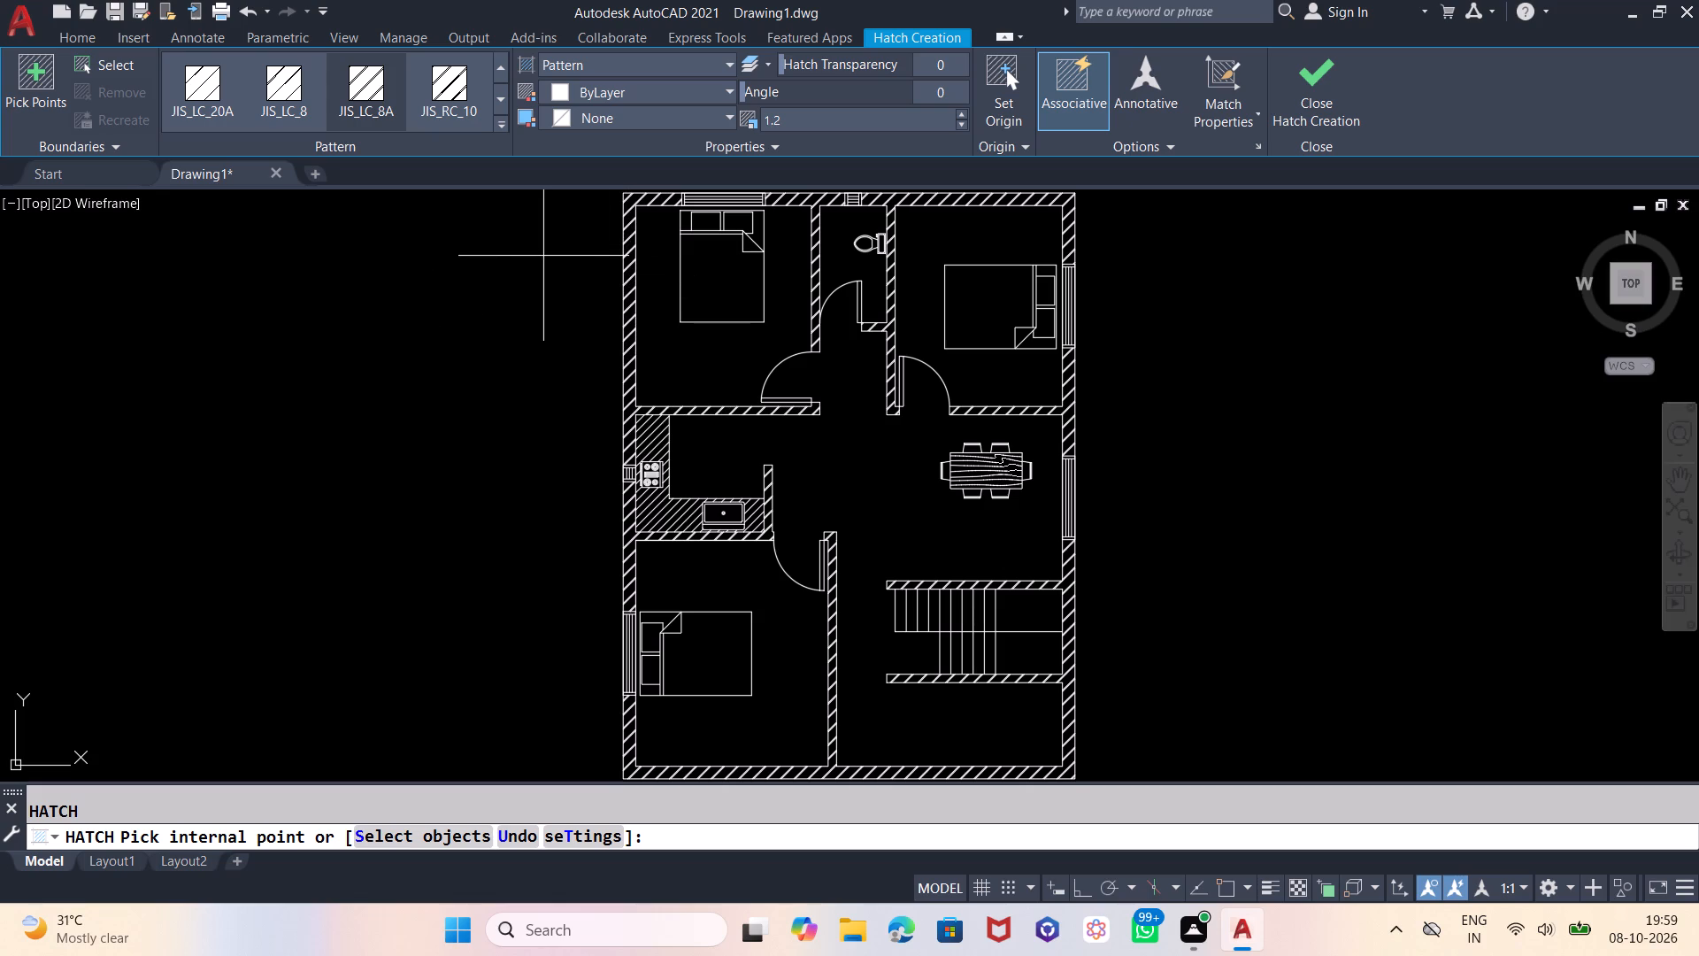
{"action": "key", "text": "Escape"}
Change the colour of the wall hatch to Green.
{"action": "left_click", "coordinate": [632, 243]}
{"action": "left_click", "coordinate": [626, 247]}
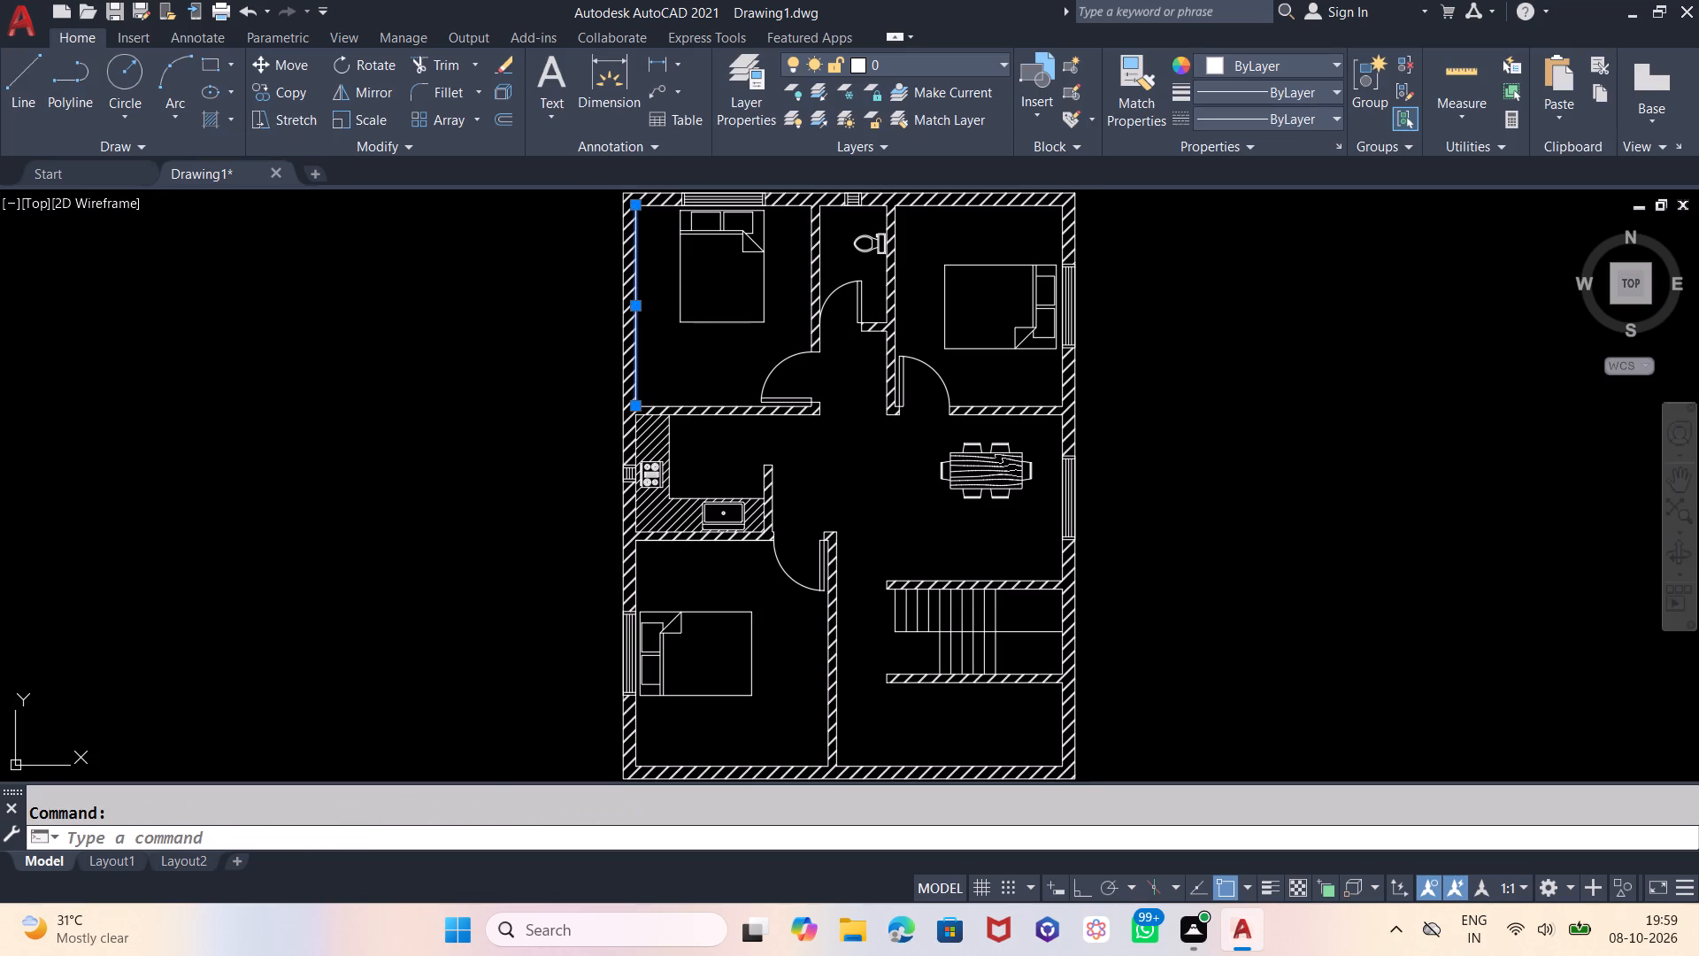
{"action": "left_click", "coordinate": [593, 250]}
{"action": "key", "text": "Escape"}
{"action": "key", "text": "Escape"}
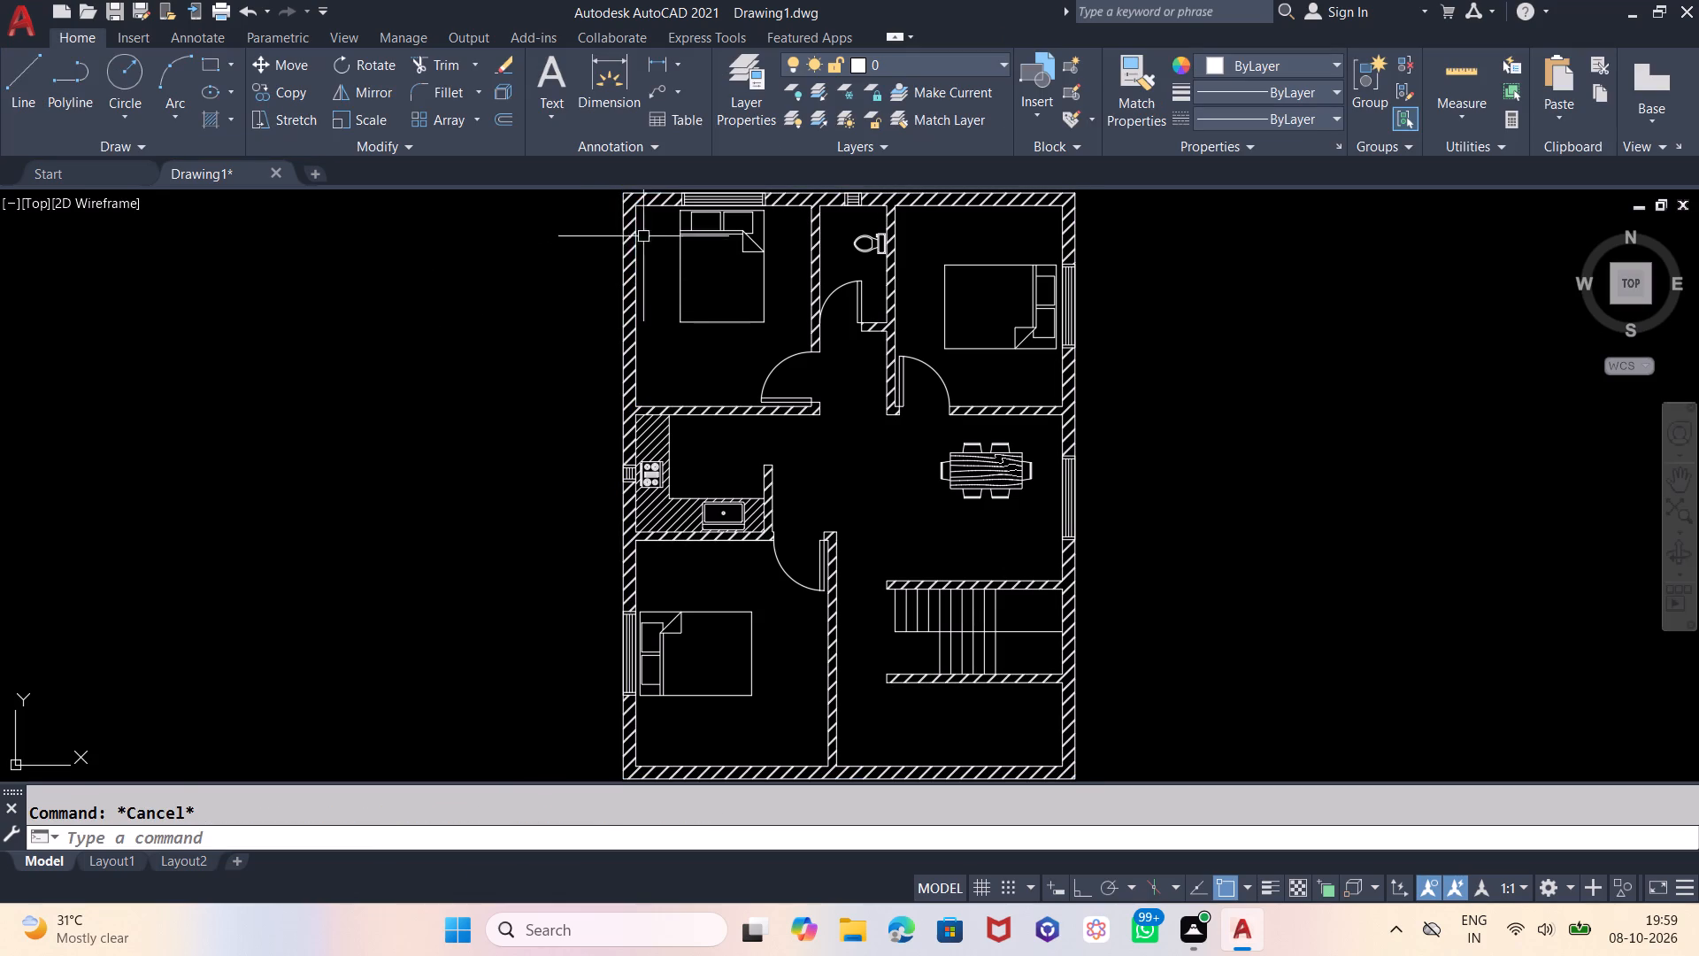
{"action": "left_click", "coordinate": [629, 251]}
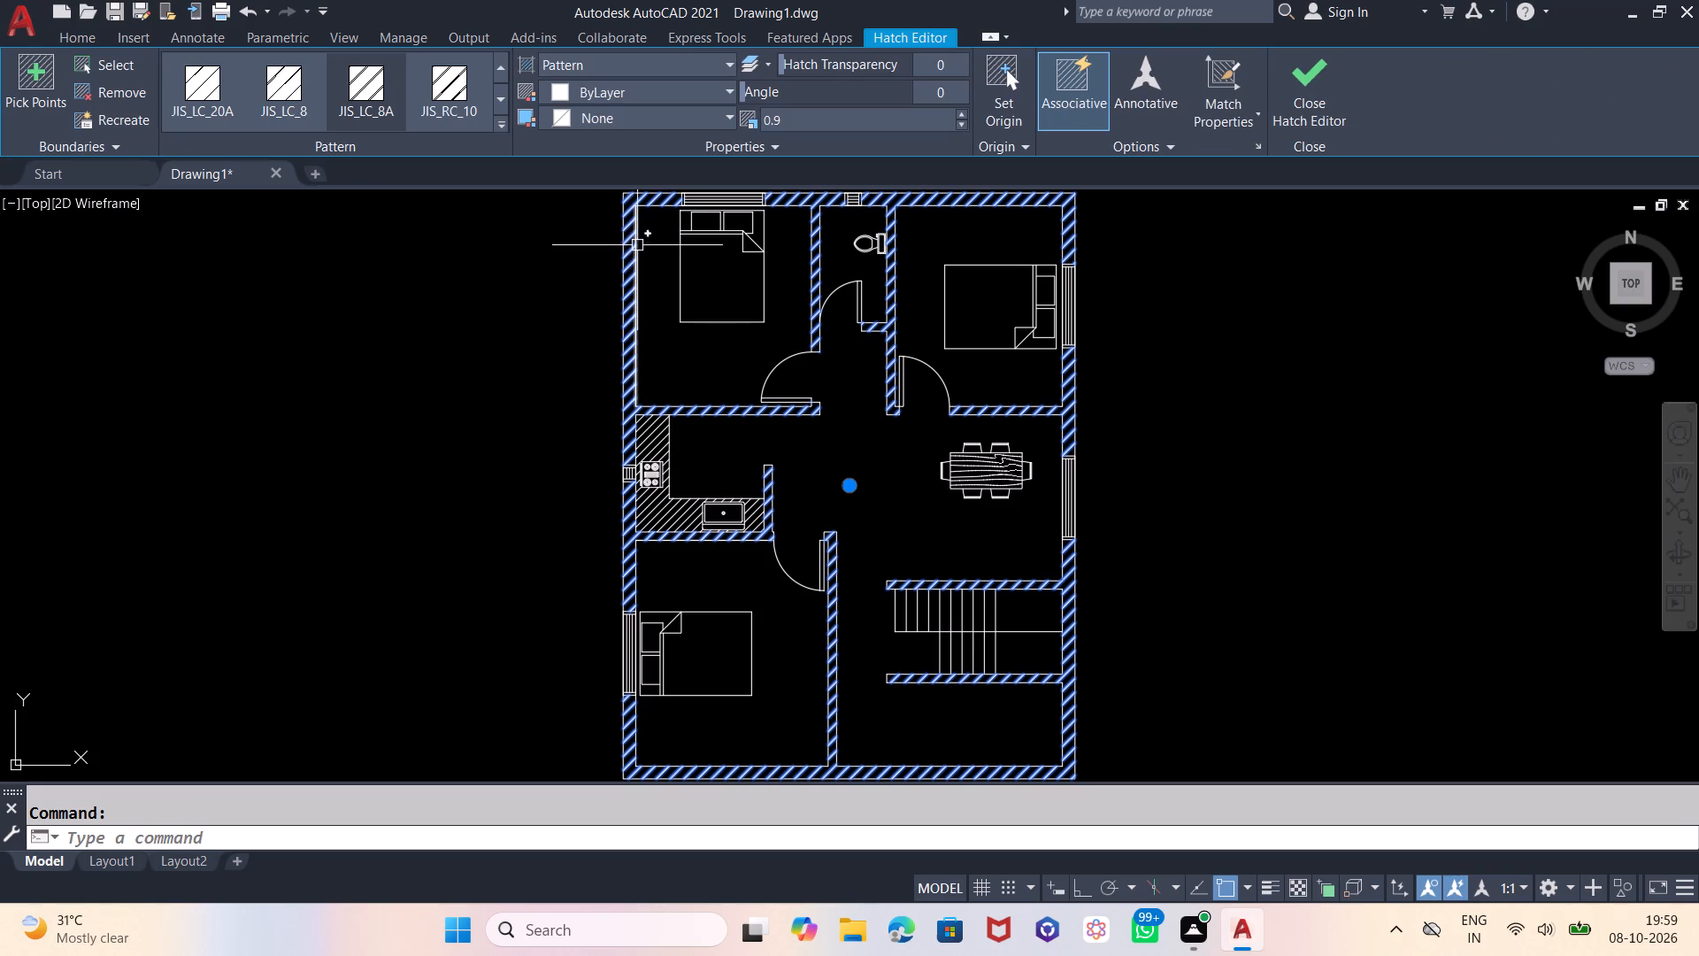
{"action": "left_click", "coordinate": [721, 88]}
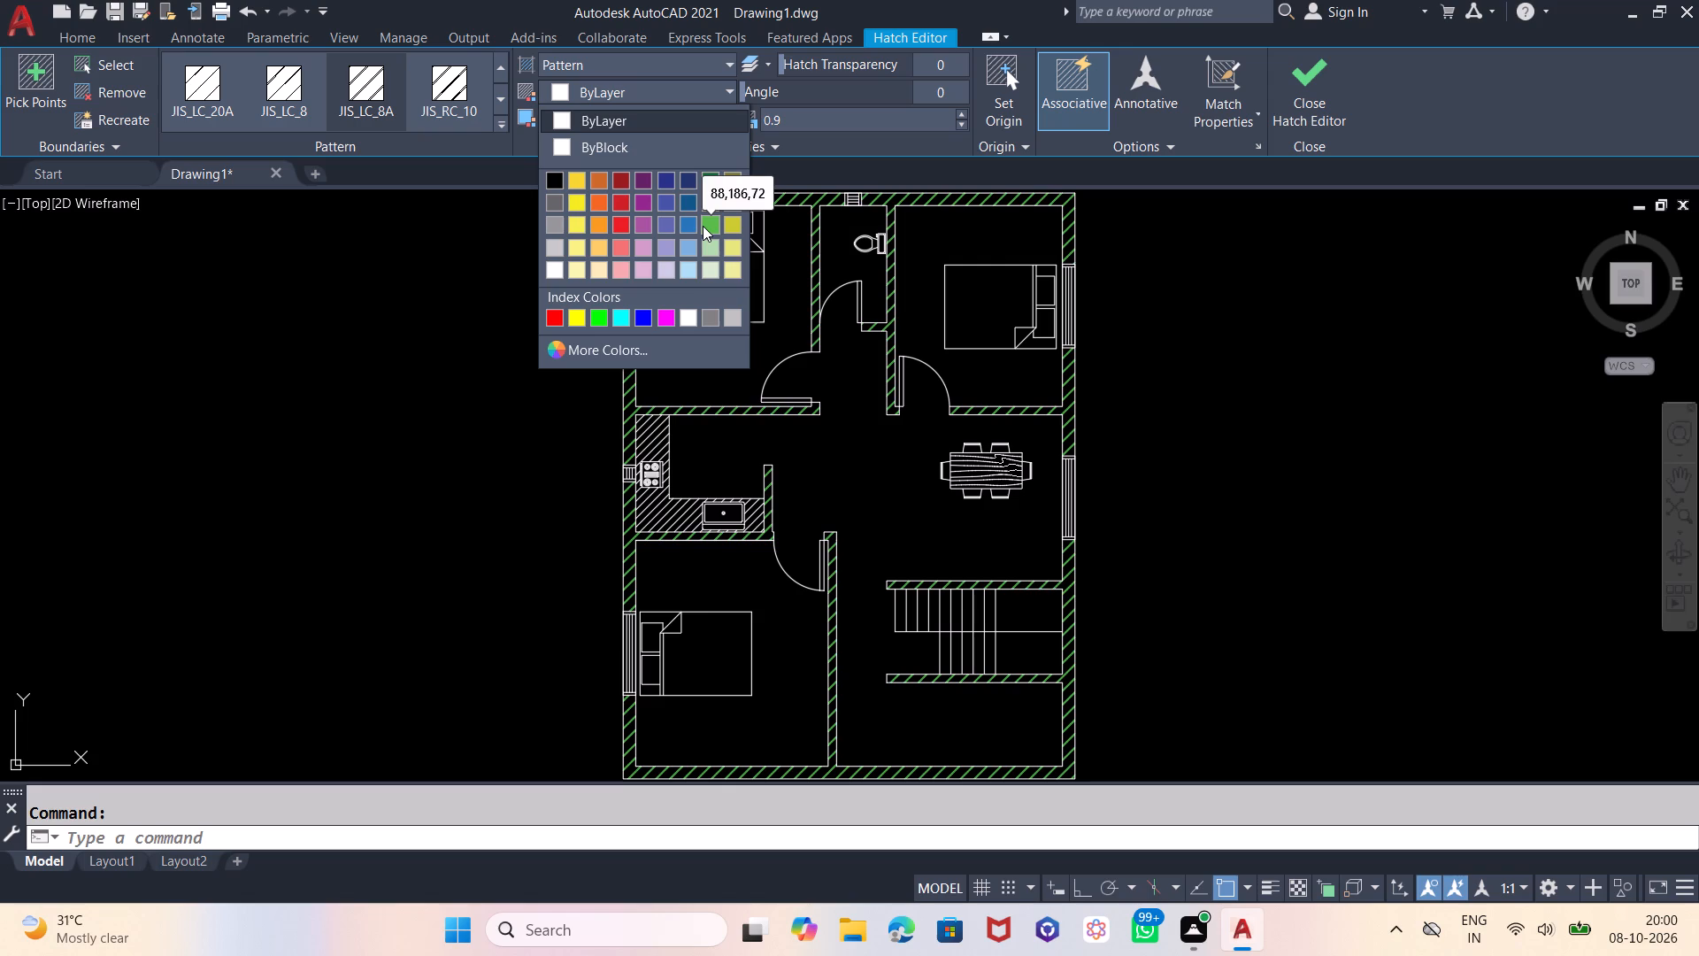
{"action": "left_click", "coordinate": [603, 318]}
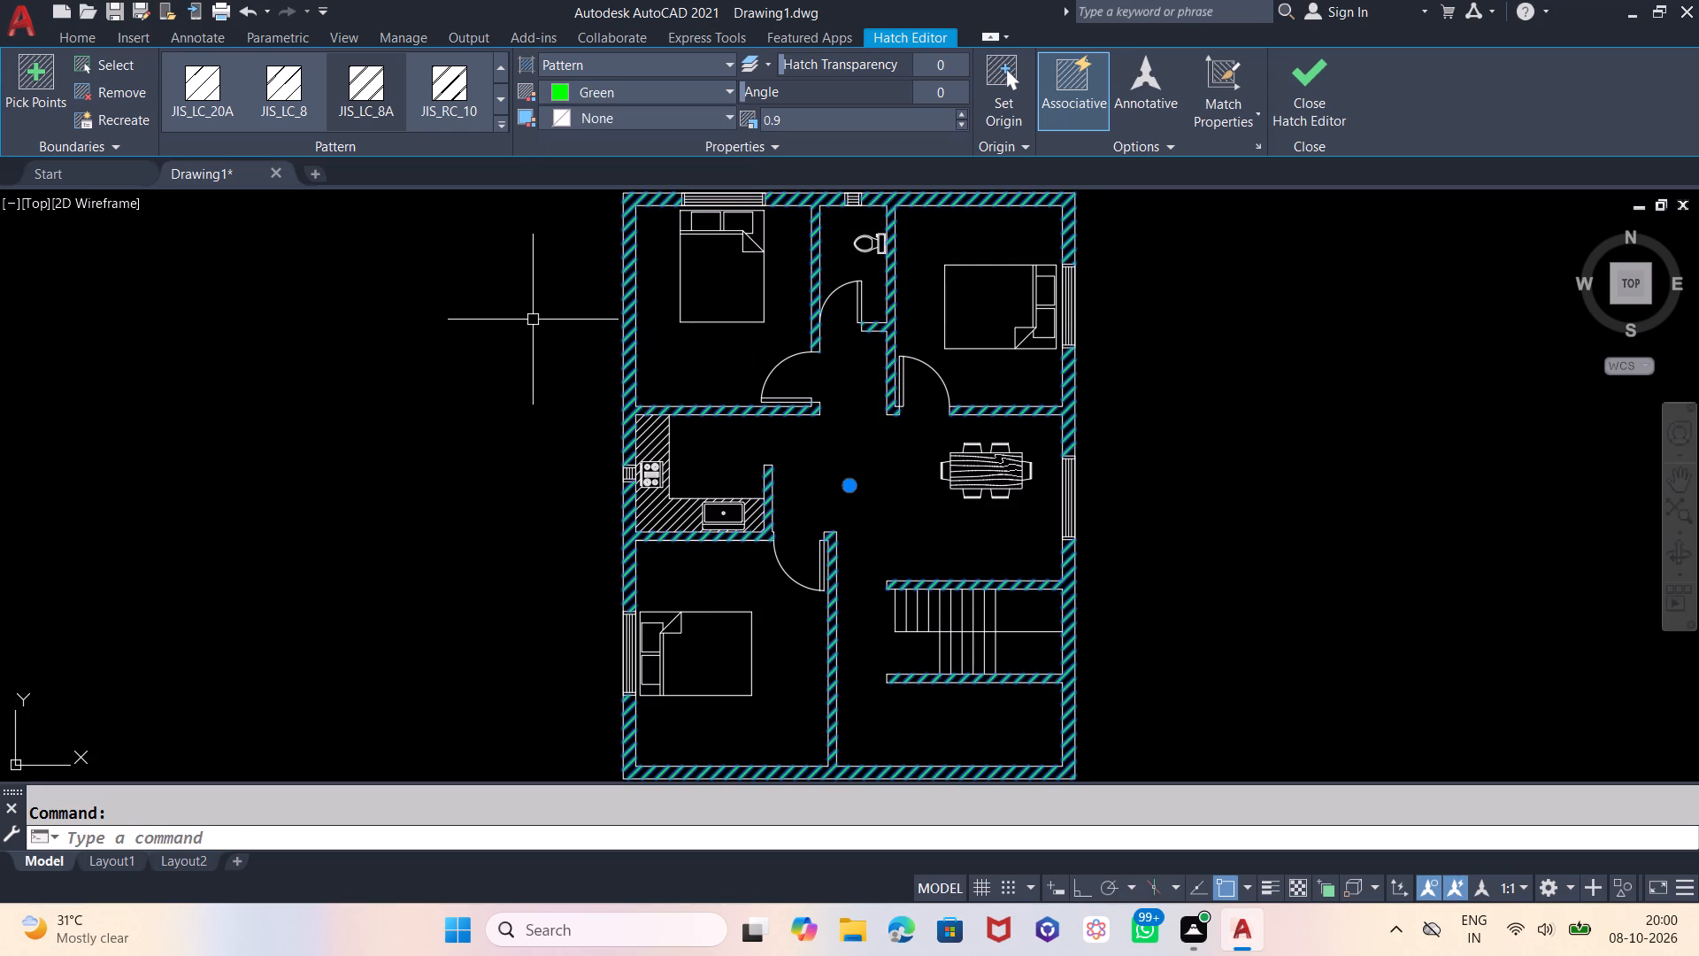
{"action": "key", "text": "Return"}
Examine the recoloured wall hatching across the whole floor plan.
{"action": "scroll", "coordinate": [527, 332], "scroll_direction": "down", "scroll_amount": 1}
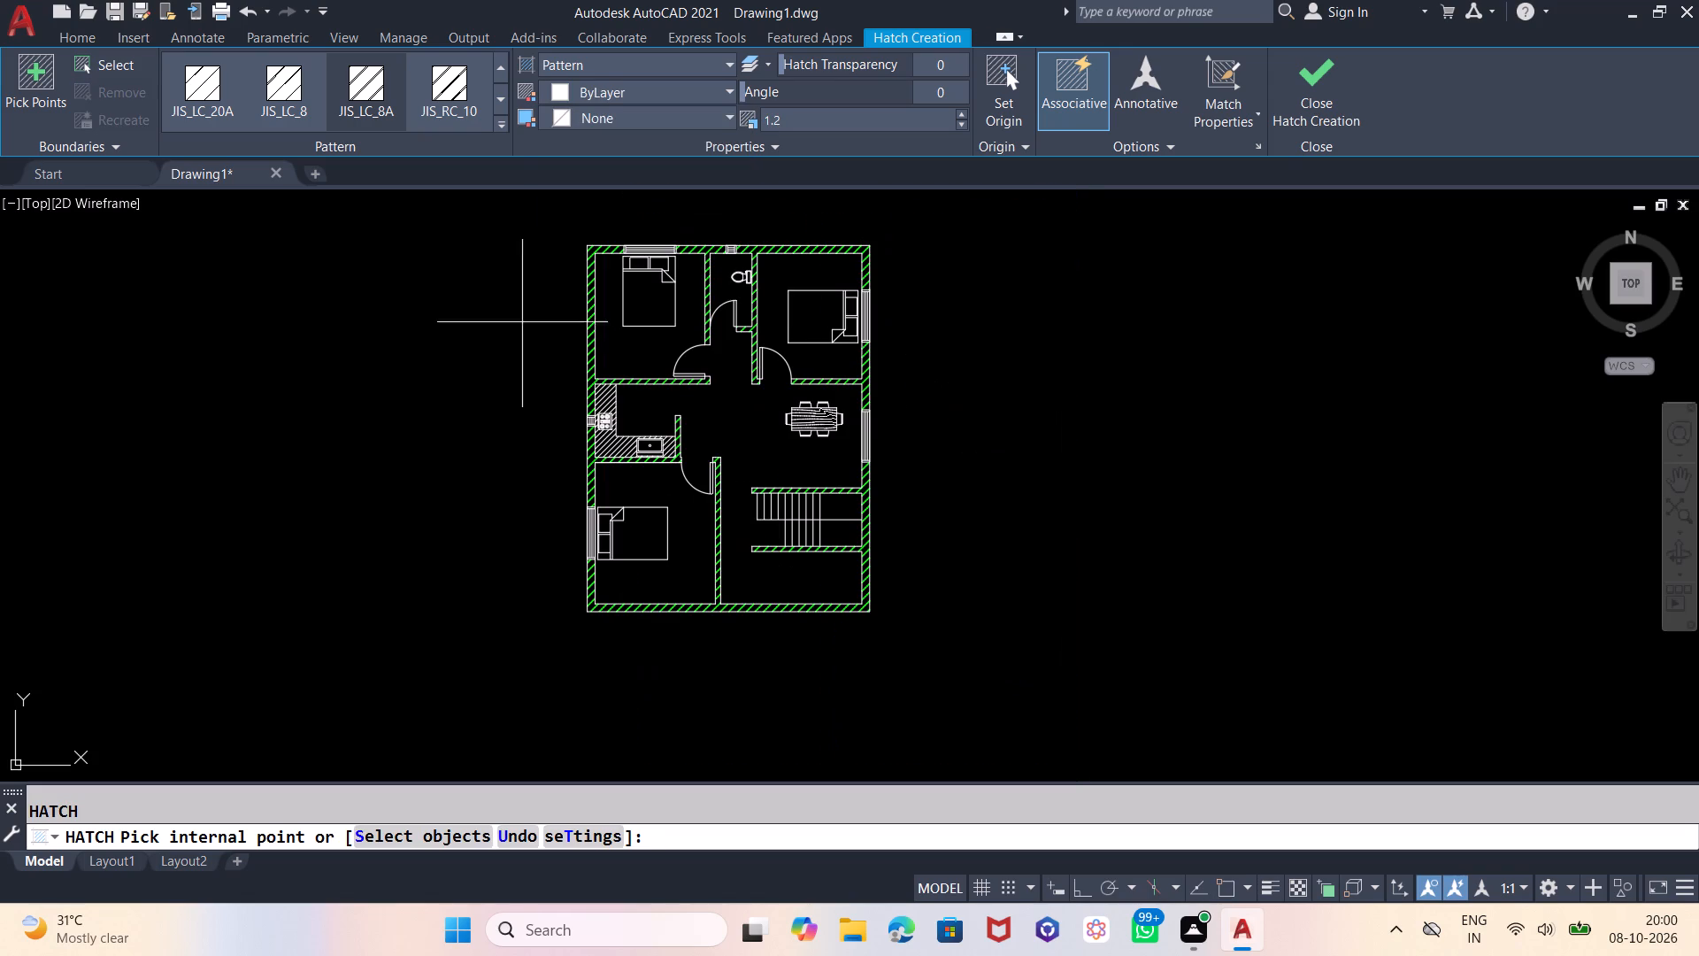
{"action": "scroll", "coordinate": [524, 275], "scroll_direction": "up", "scroll_amount": 1}
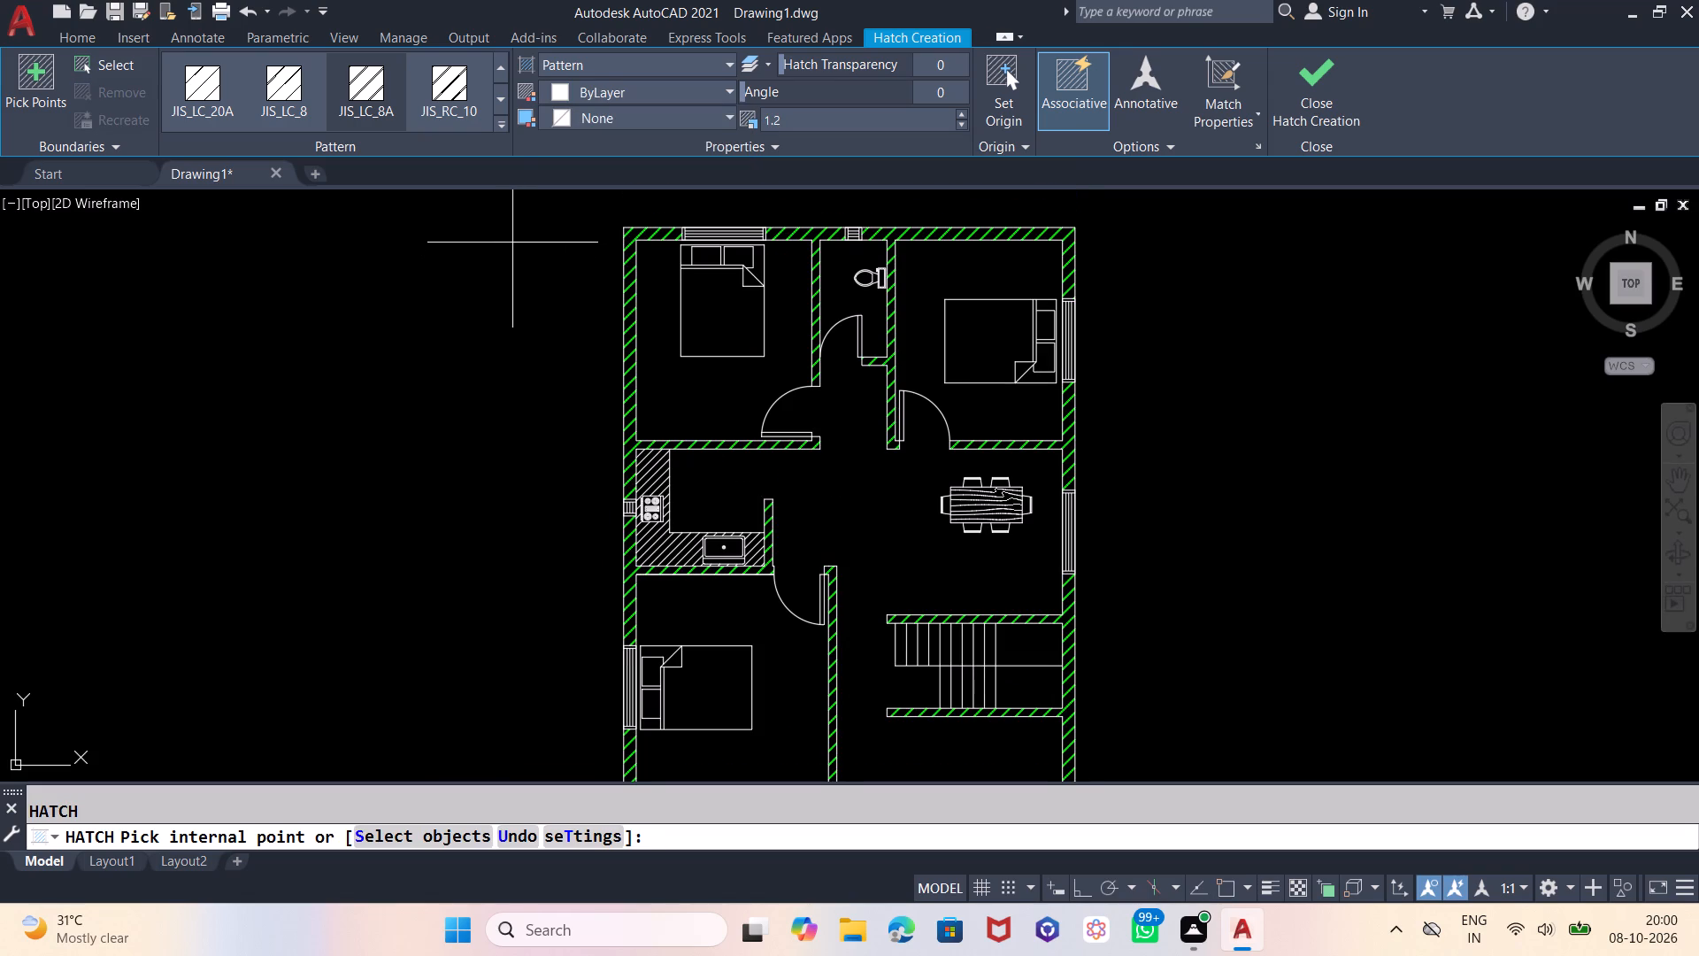
{"action": "scroll", "coordinate": [514, 240], "scroll_direction": "down", "scroll_amount": 1}
{"action": "scroll", "coordinate": [519, 354], "scroll_direction": "up", "scroll_amount": 1}
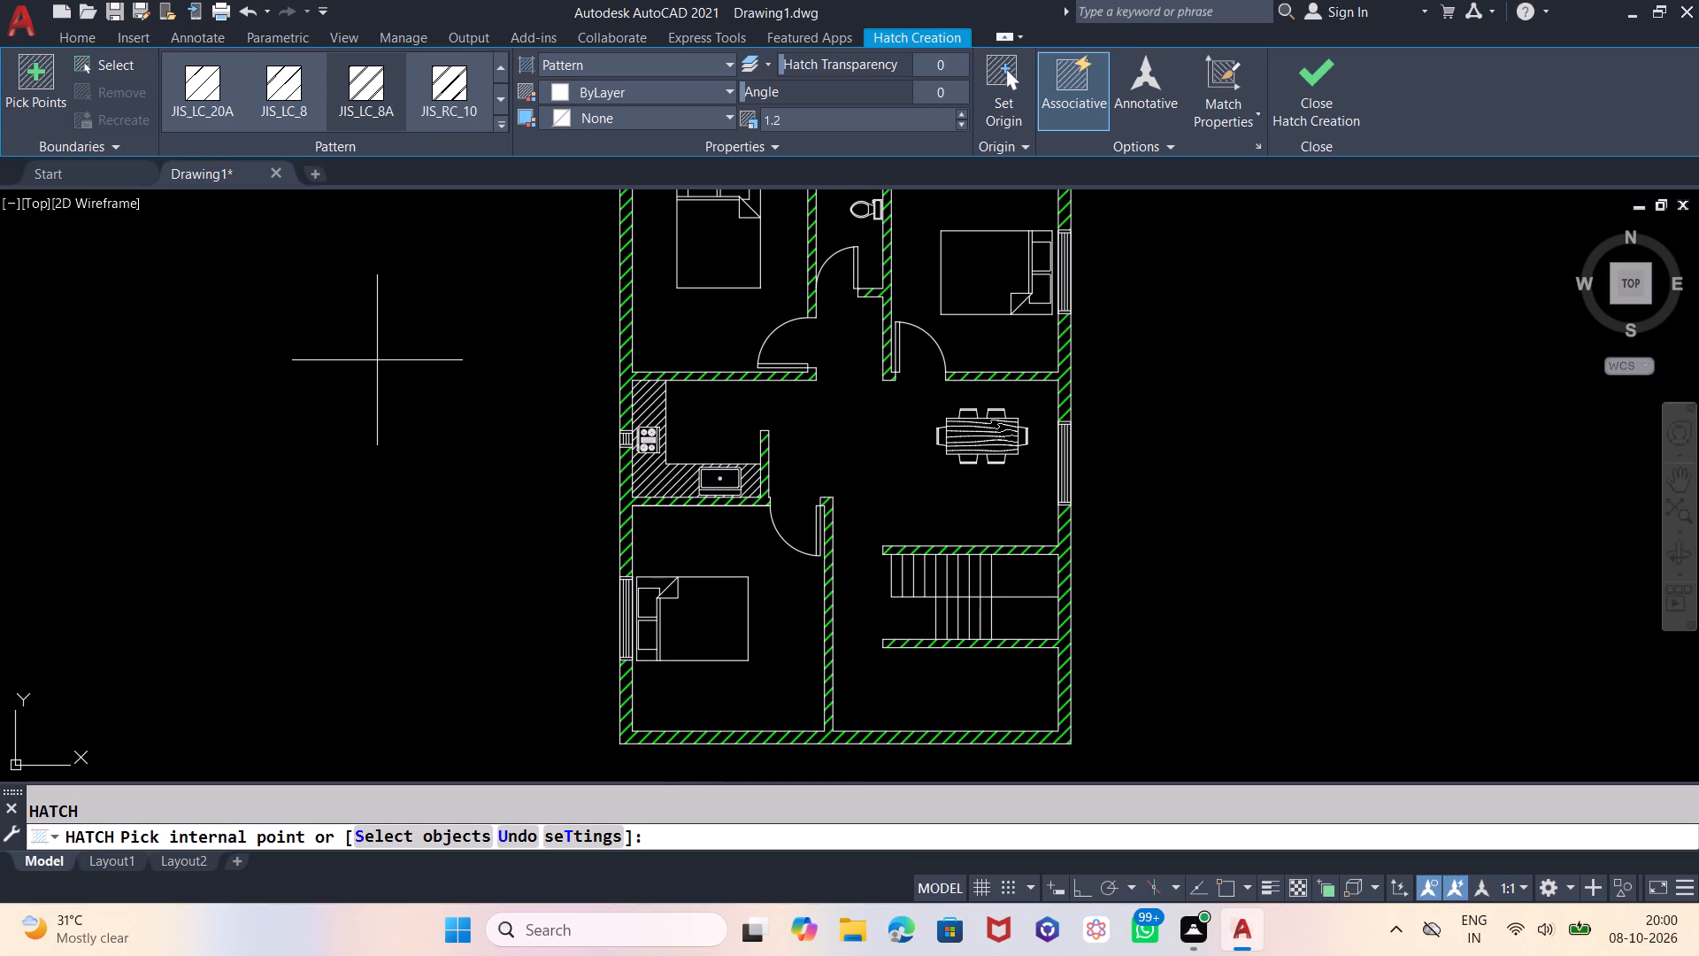
{"action": "key", "text": "Escape"}
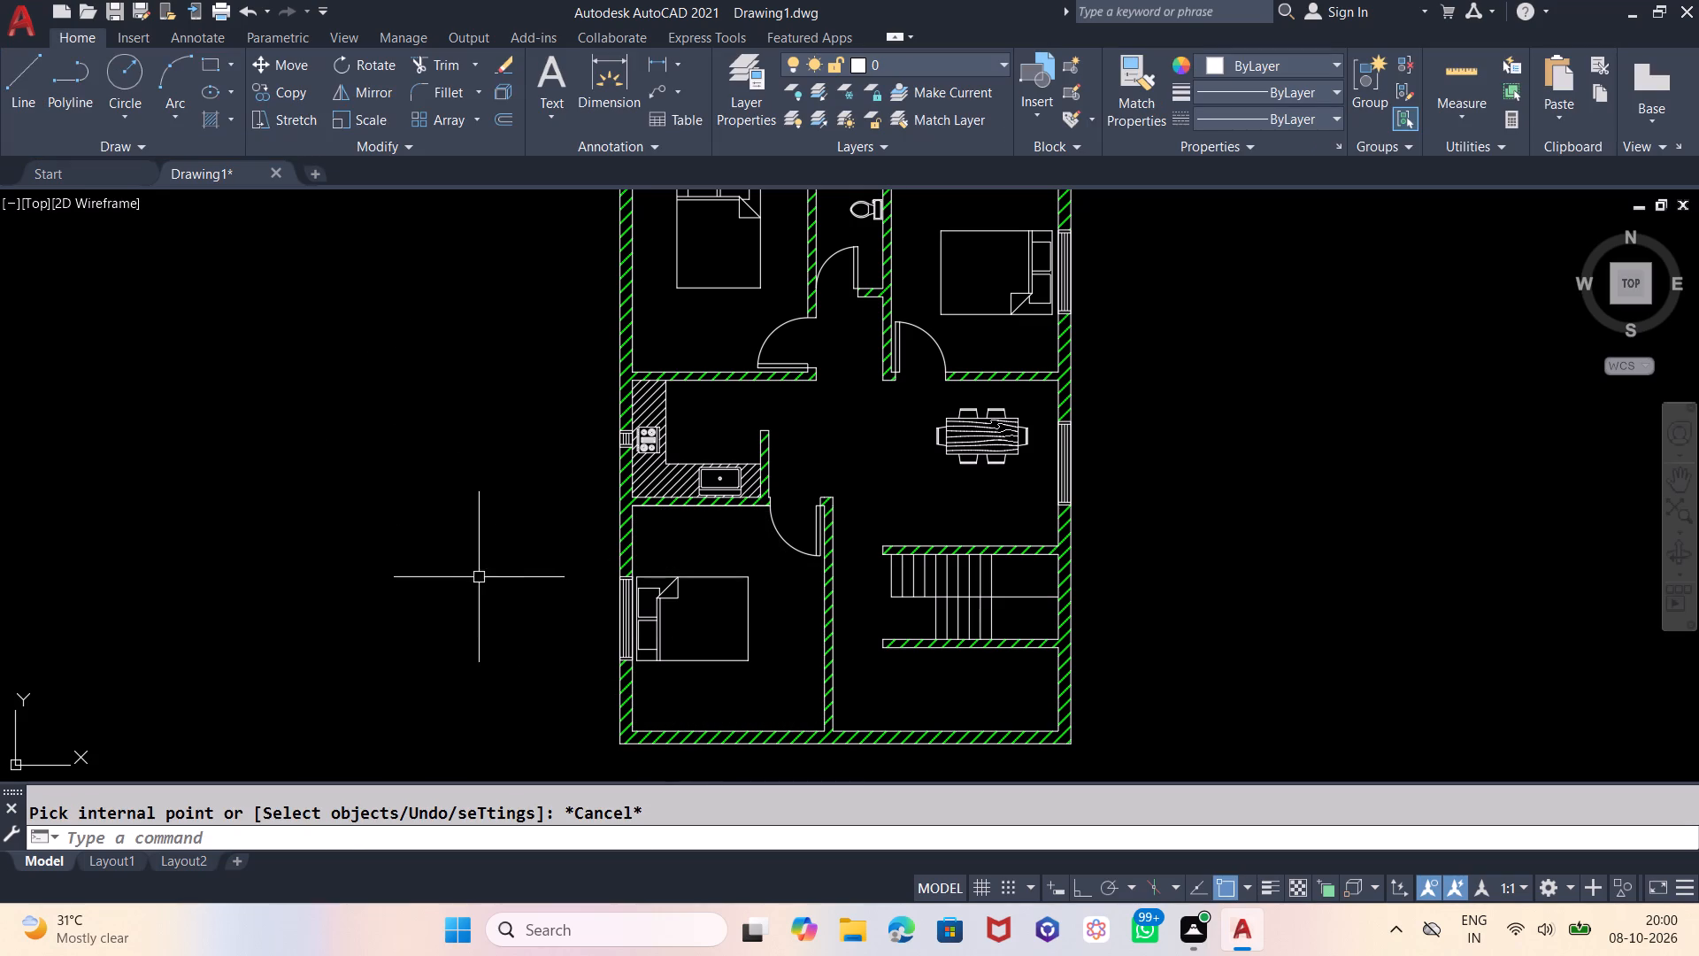
{"action": "scroll", "coordinate": [635, 670], "scroll_direction": "down", "scroll_amount": 1}
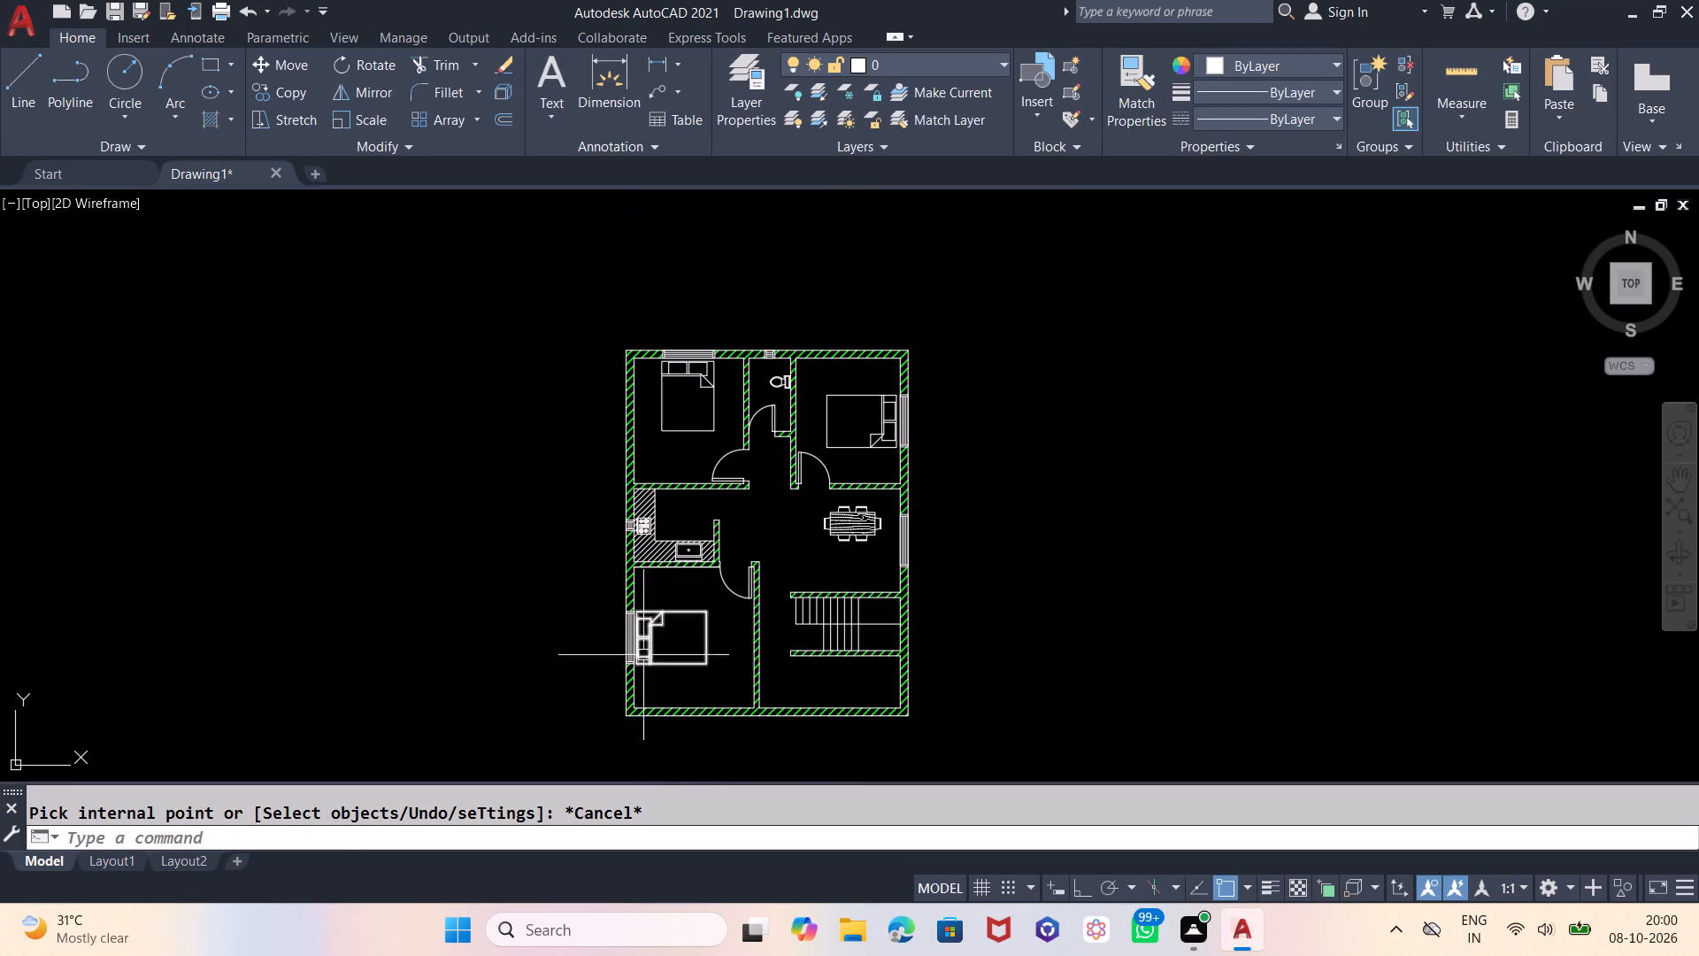
{"action": "scroll", "coordinate": [708, 575], "scroll_direction": "up", "scroll_amount": 1}
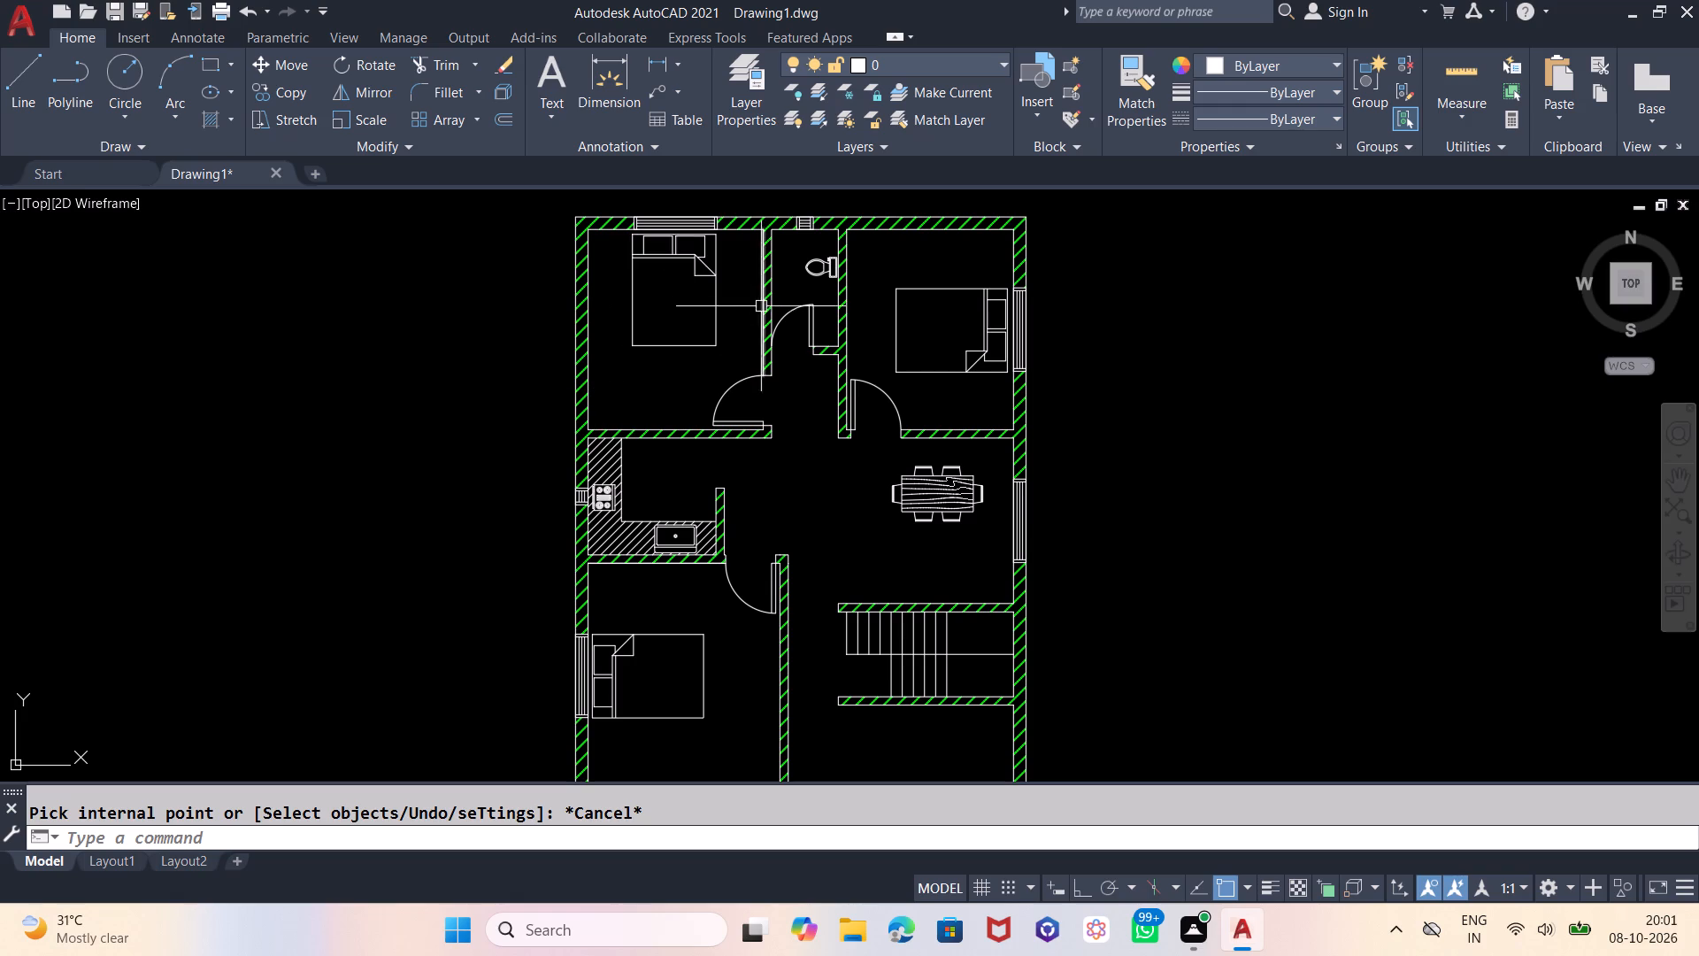
{"action": "scroll", "coordinate": [744, 286], "scroll_direction": "down", "scroll_amount": 1}
{"action": "scroll", "coordinate": [751, 374], "scroll_direction": "up", "scroll_amount": 1}
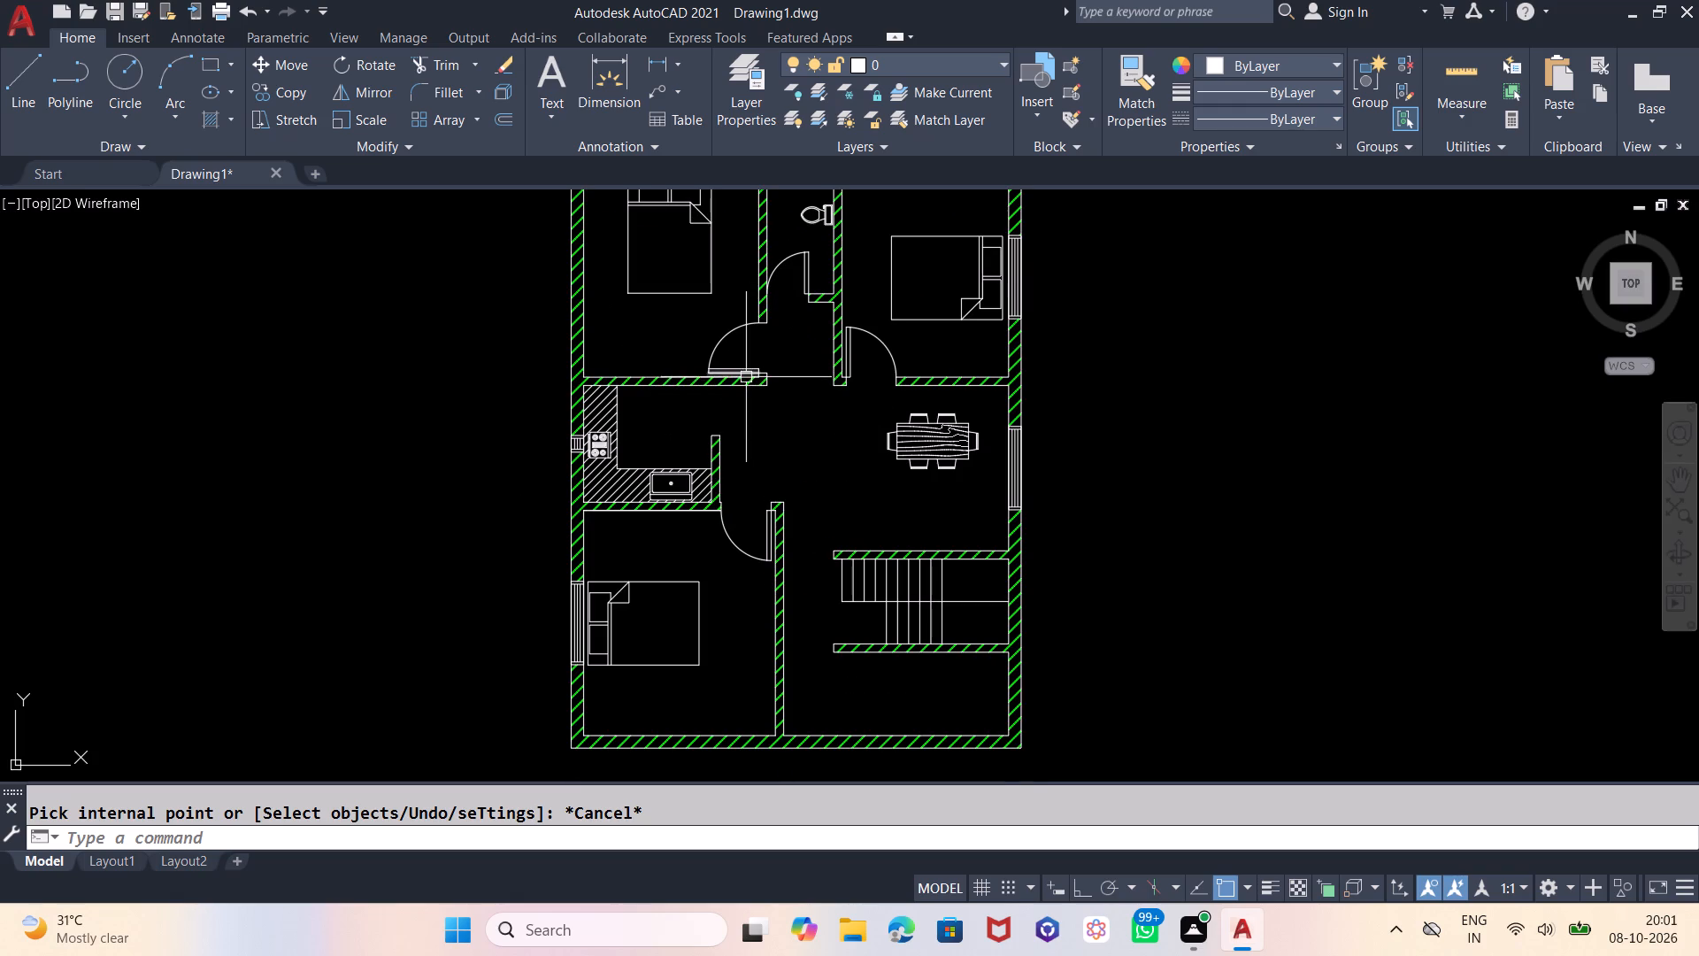
{"action": "scroll", "coordinate": [748, 377], "scroll_direction": "down", "scroll_amount": 1}
{"action": "scroll", "coordinate": [751, 266], "scroll_direction": "up", "scroll_amount": 1}
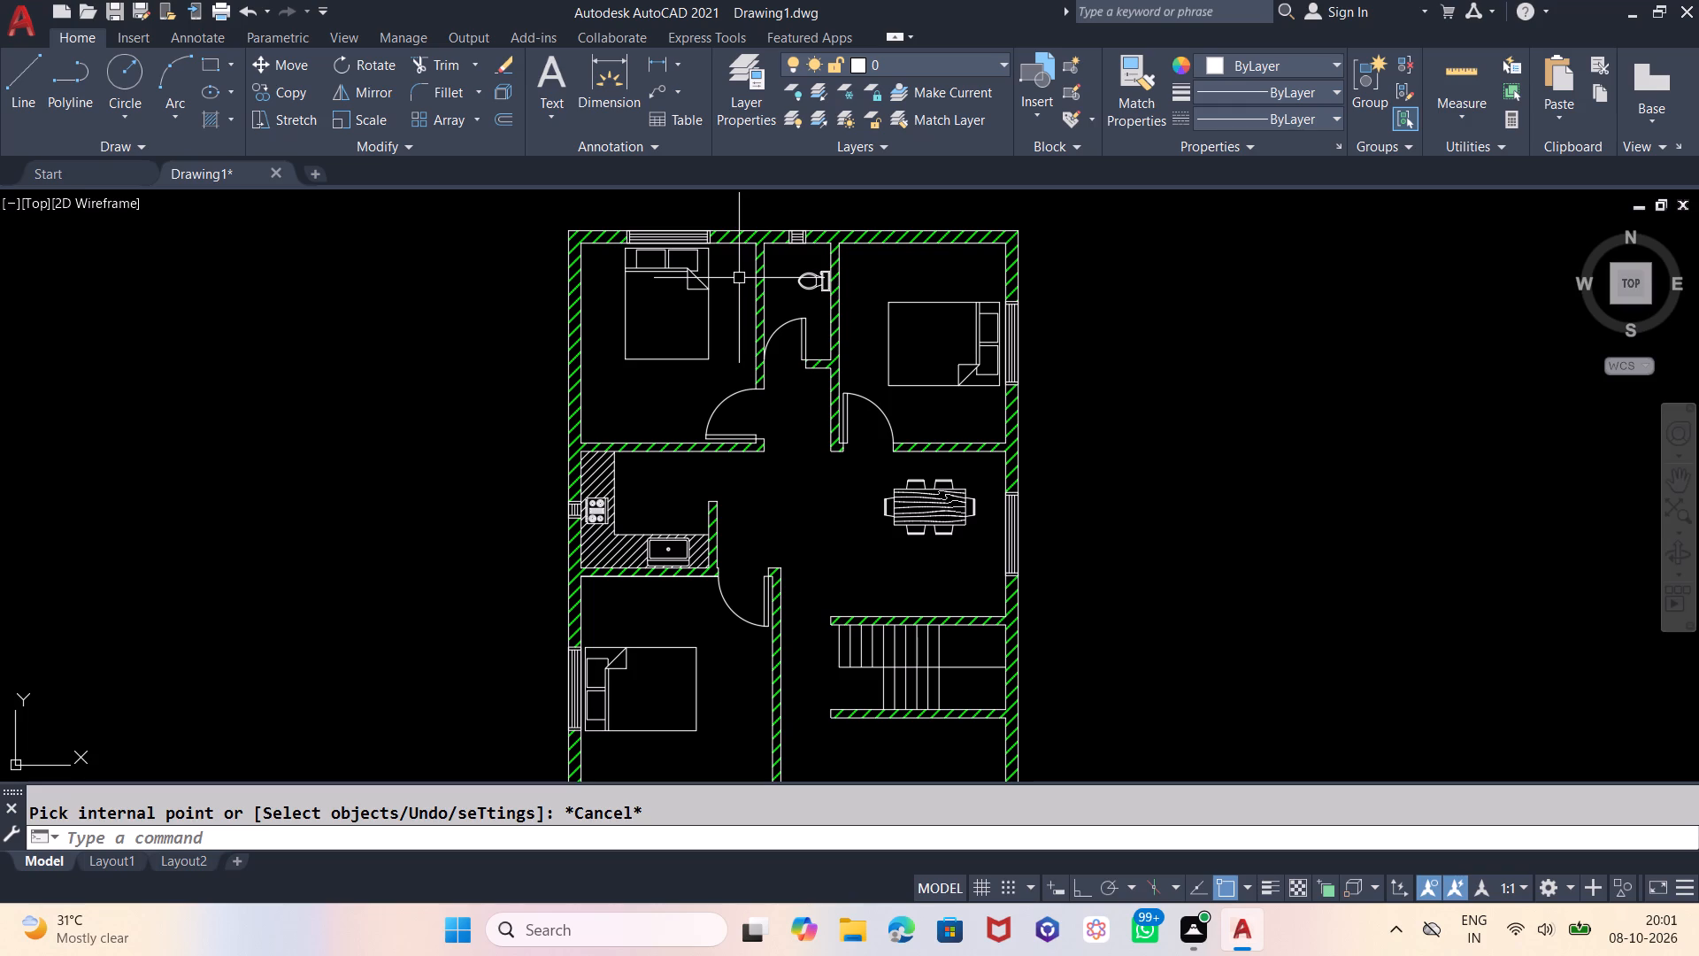
Dimension the northwest bedroom's inside length and width, placing the dimensions outside the west and north walls.
{"action": "left_click", "coordinate": [605, 71]}
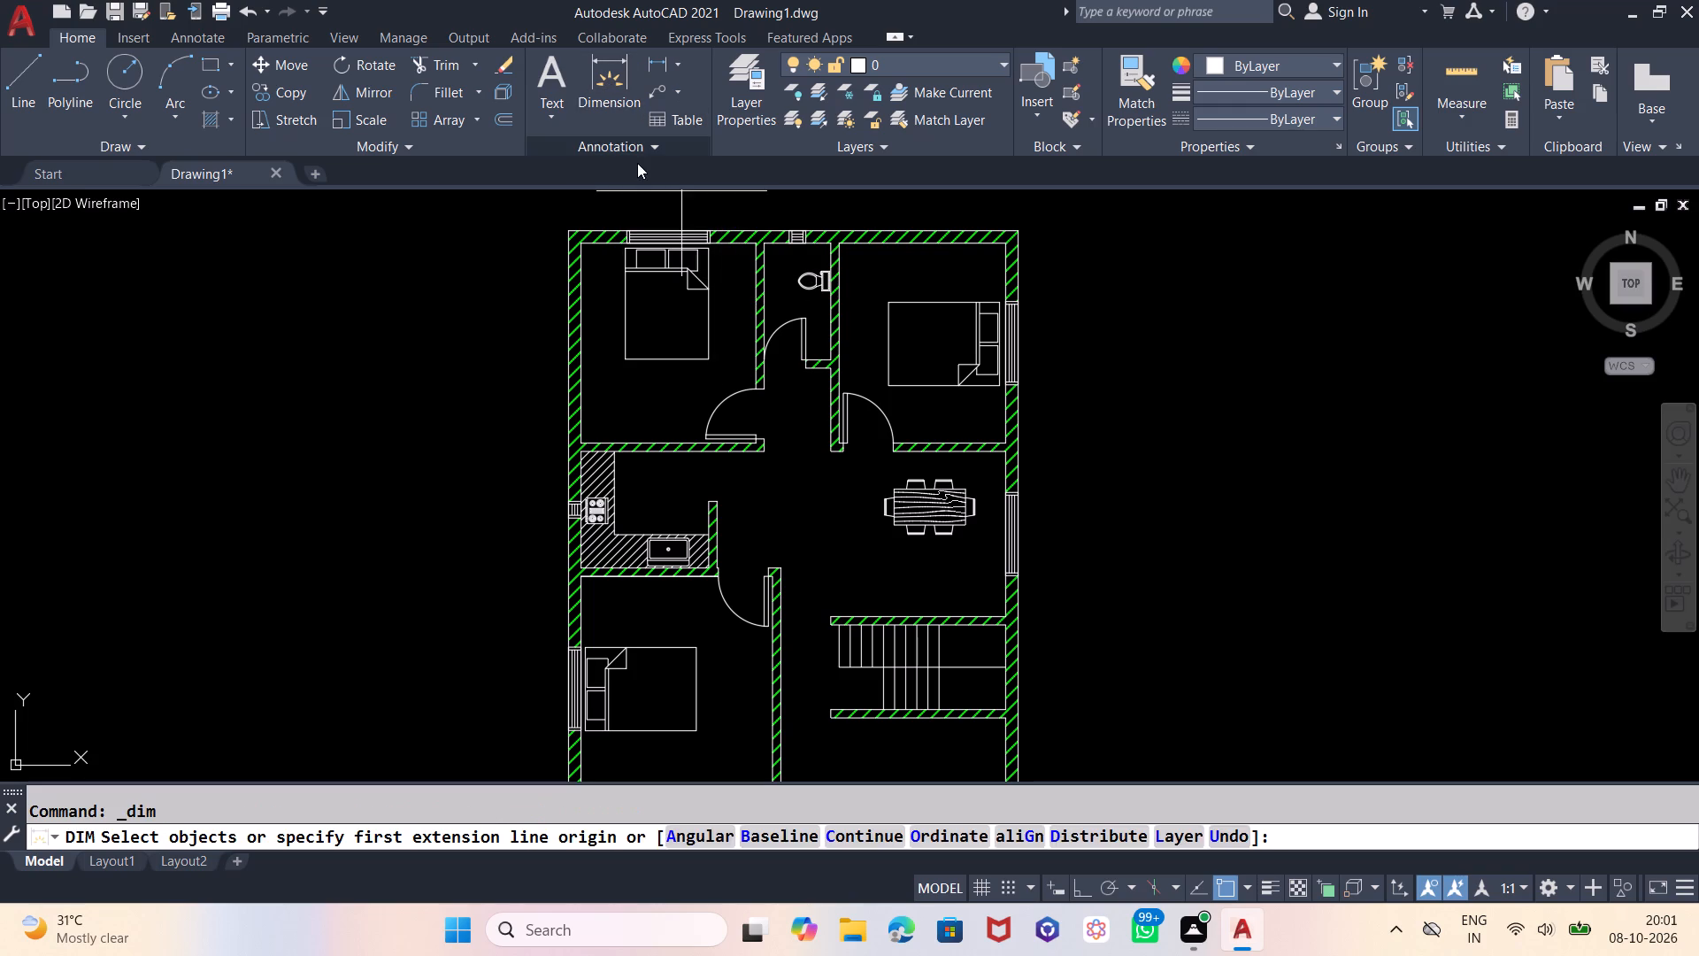
{"action": "left_click", "coordinate": [580, 242]}
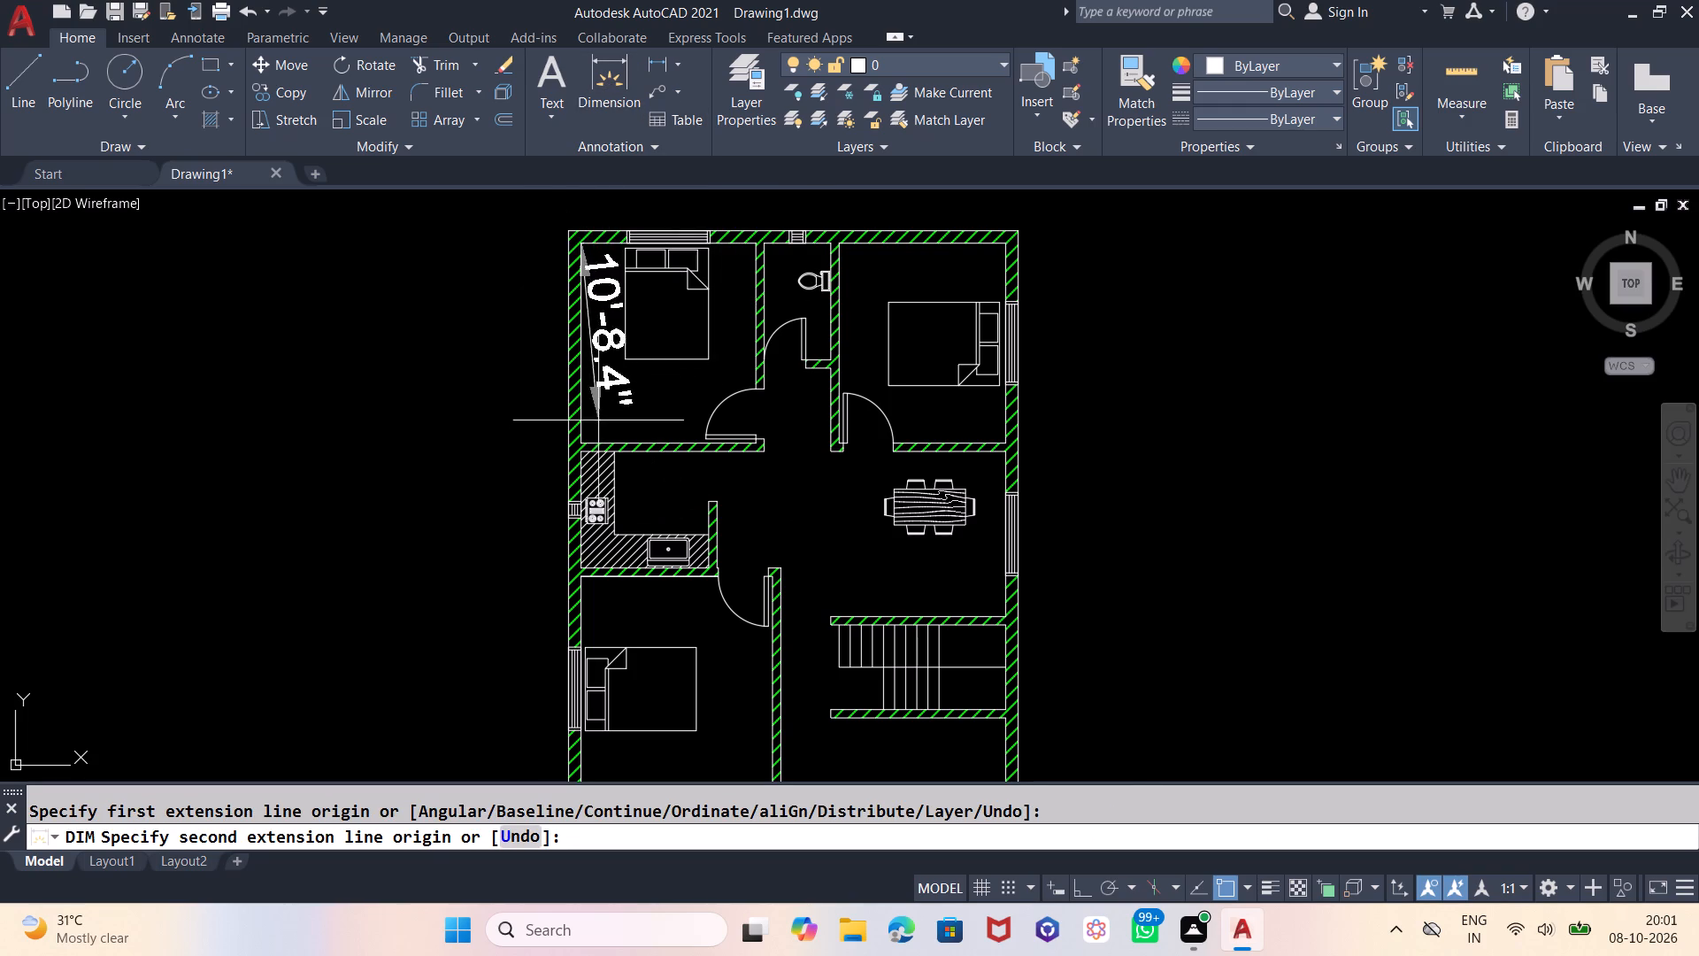
{"action": "left_click", "coordinate": [587, 442]}
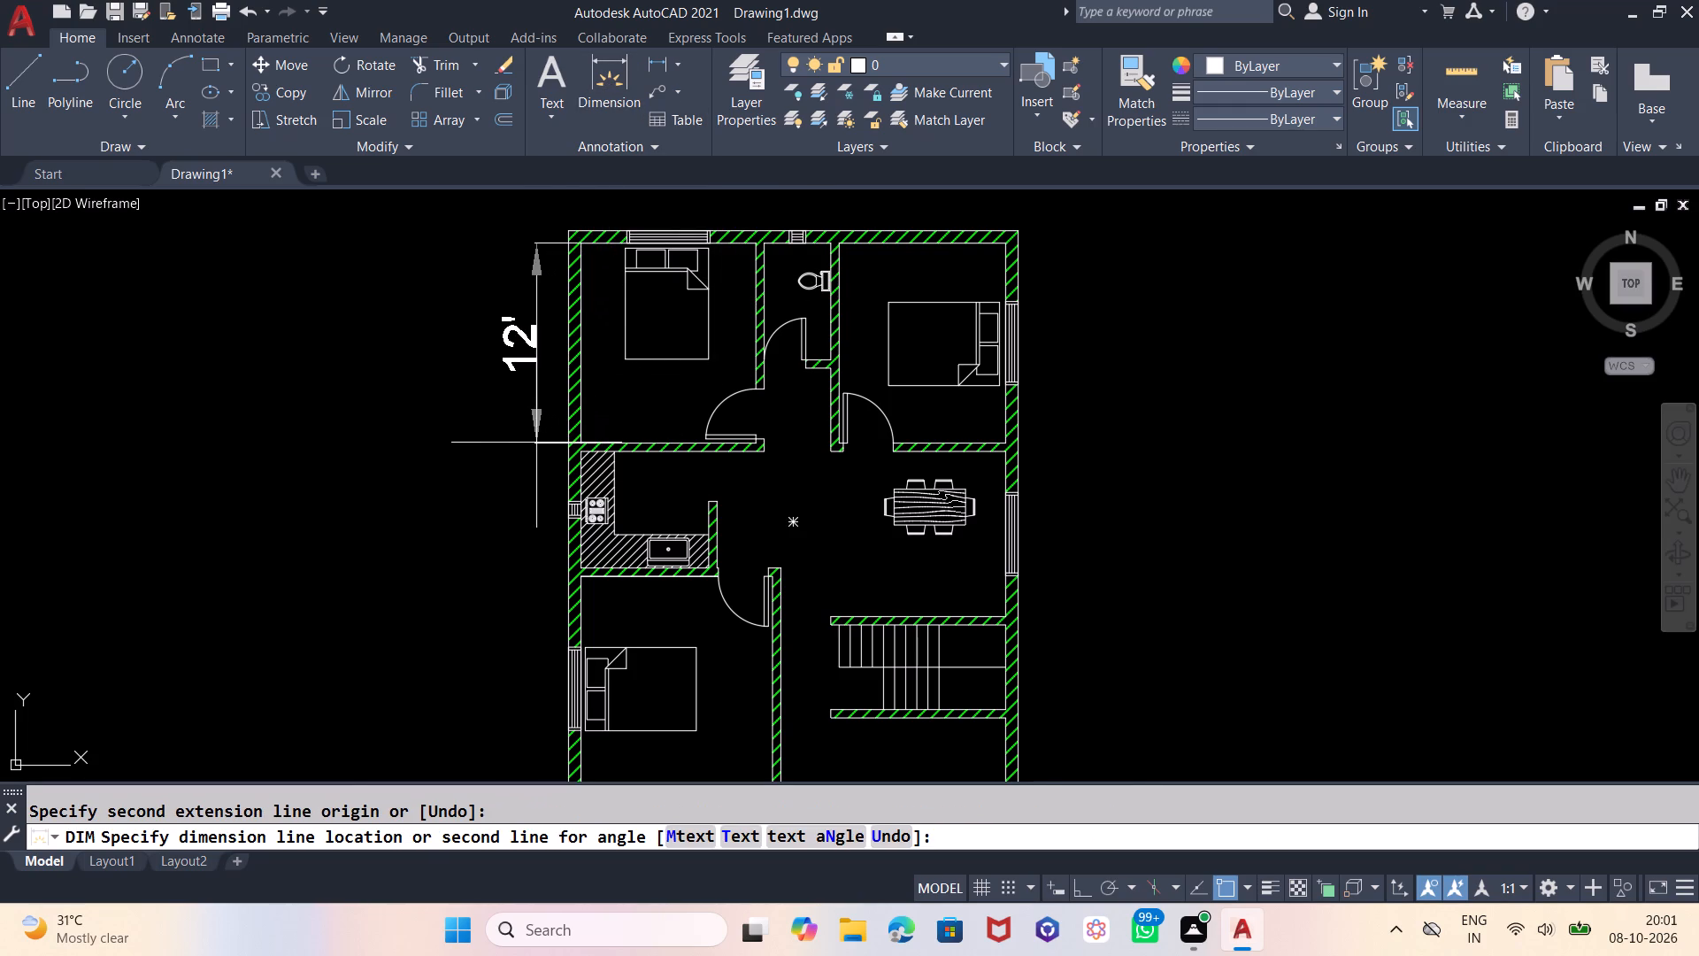
{"action": "left_click", "coordinate": [511, 443]}
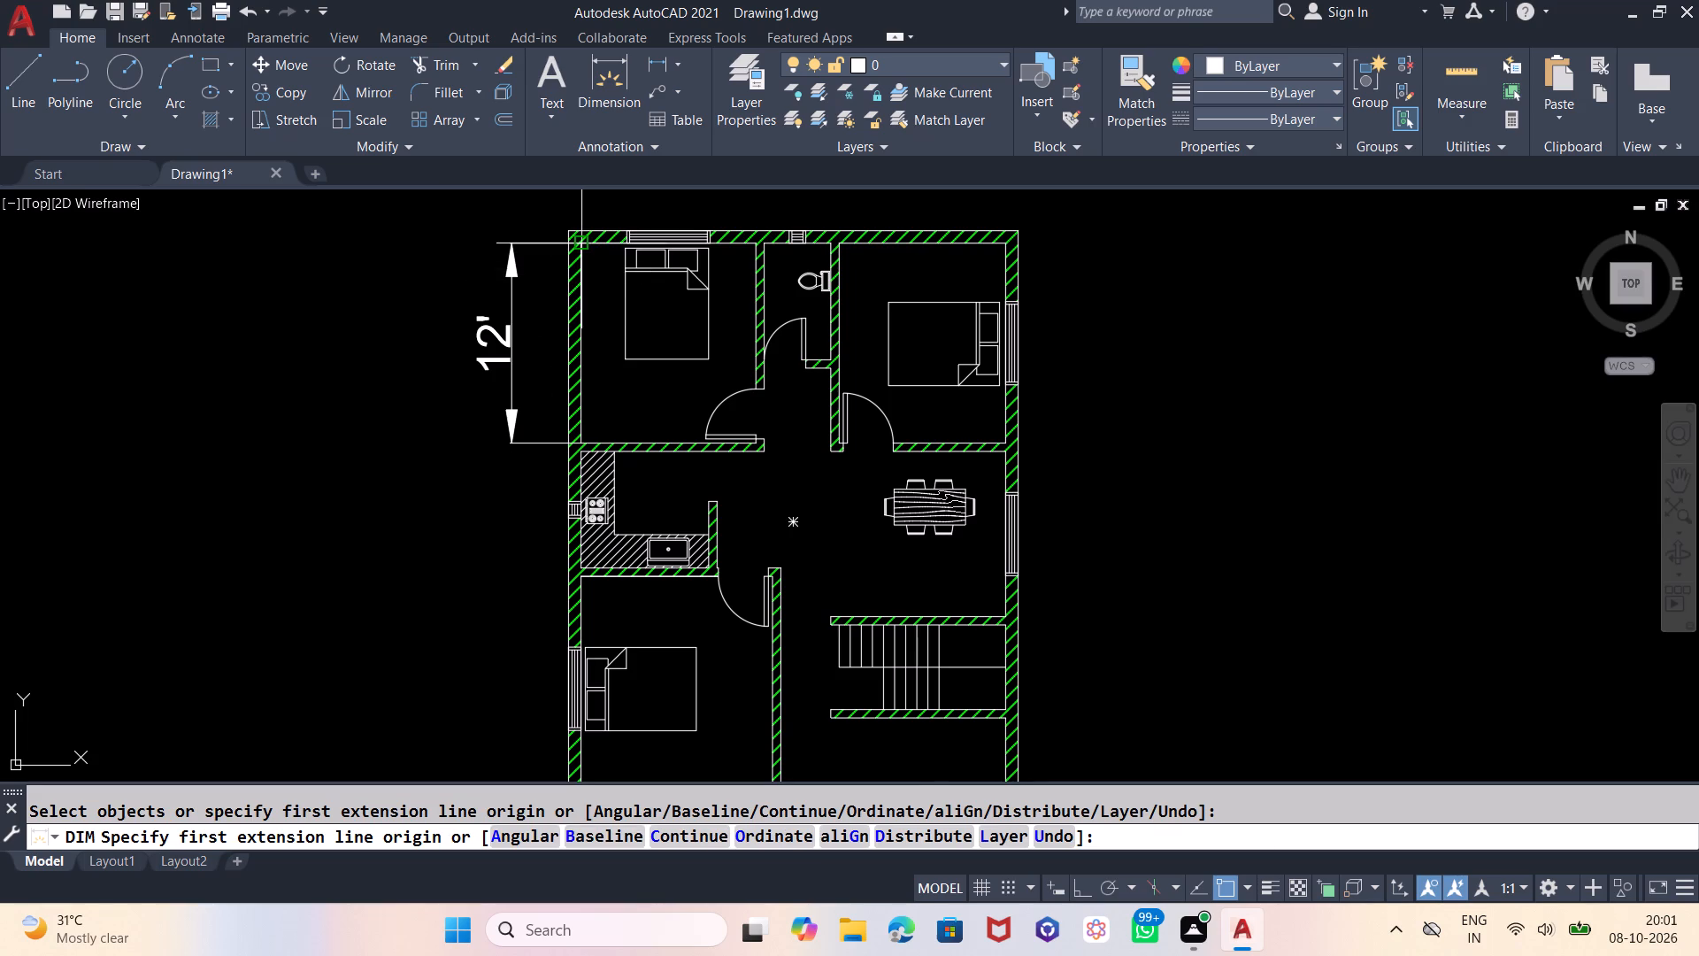
{"action": "left_click", "coordinate": [582, 241]}
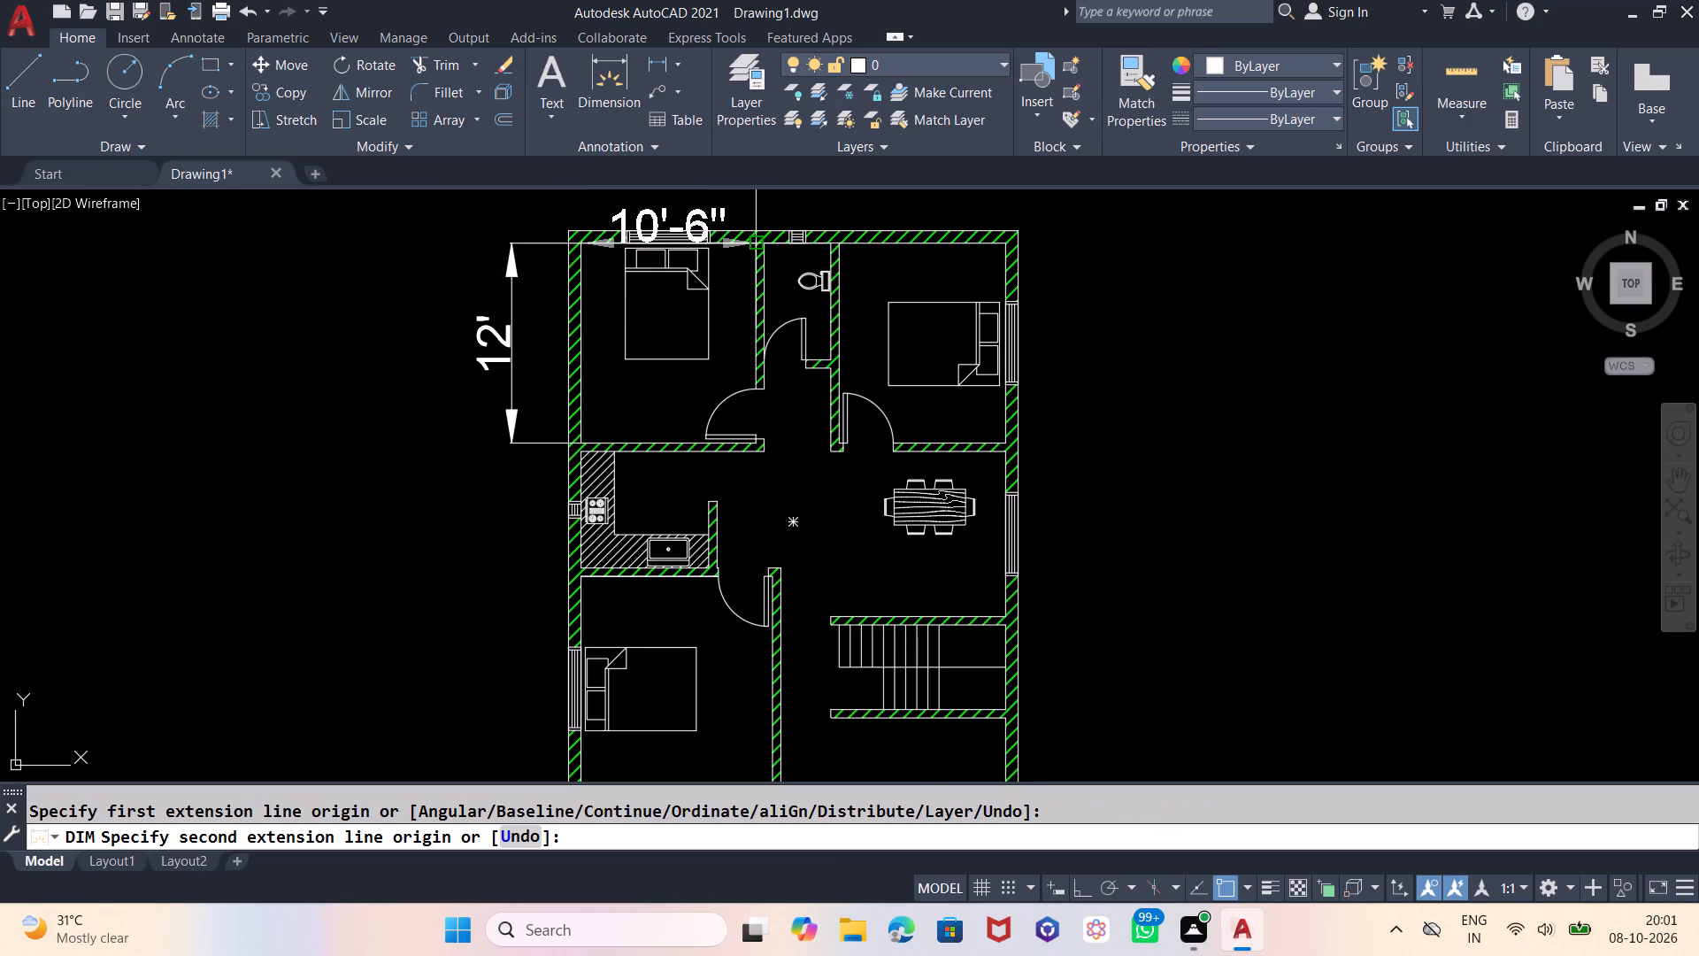
{"action": "left_click", "coordinate": [757, 243]}
{"action": "scroll", "coordinate": [756, 278], "scroll_direction": "down", "scroll_amount": 1}
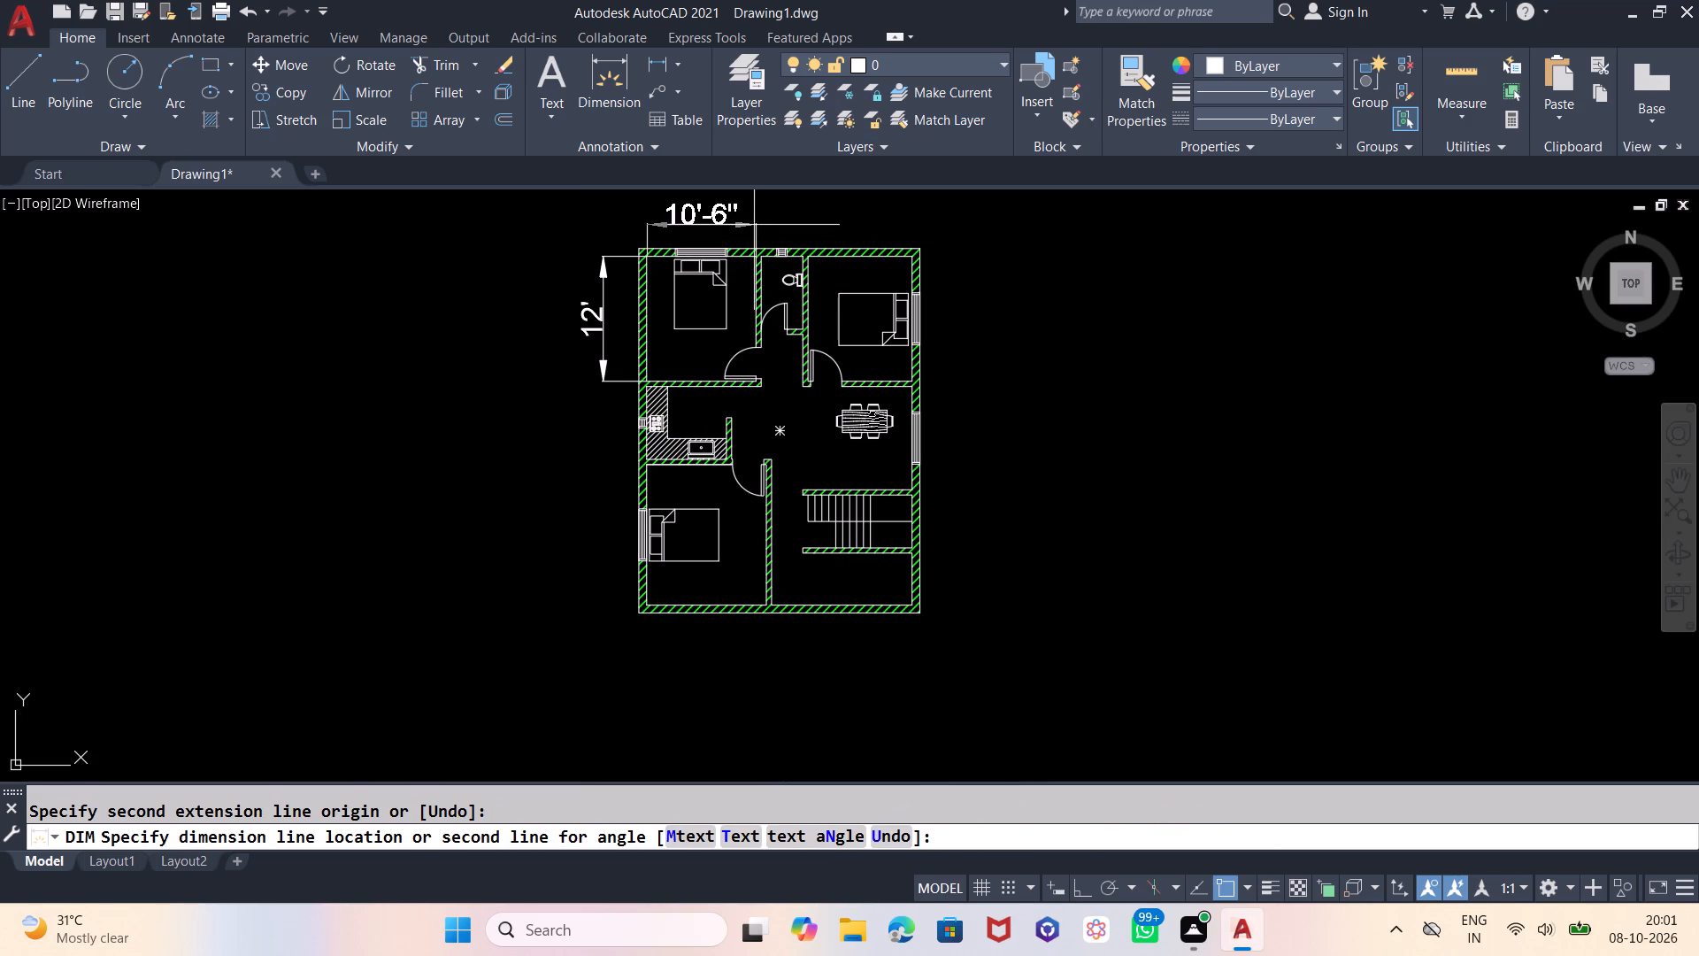
{"action": "left_click", "coordinate": [754, 225]}
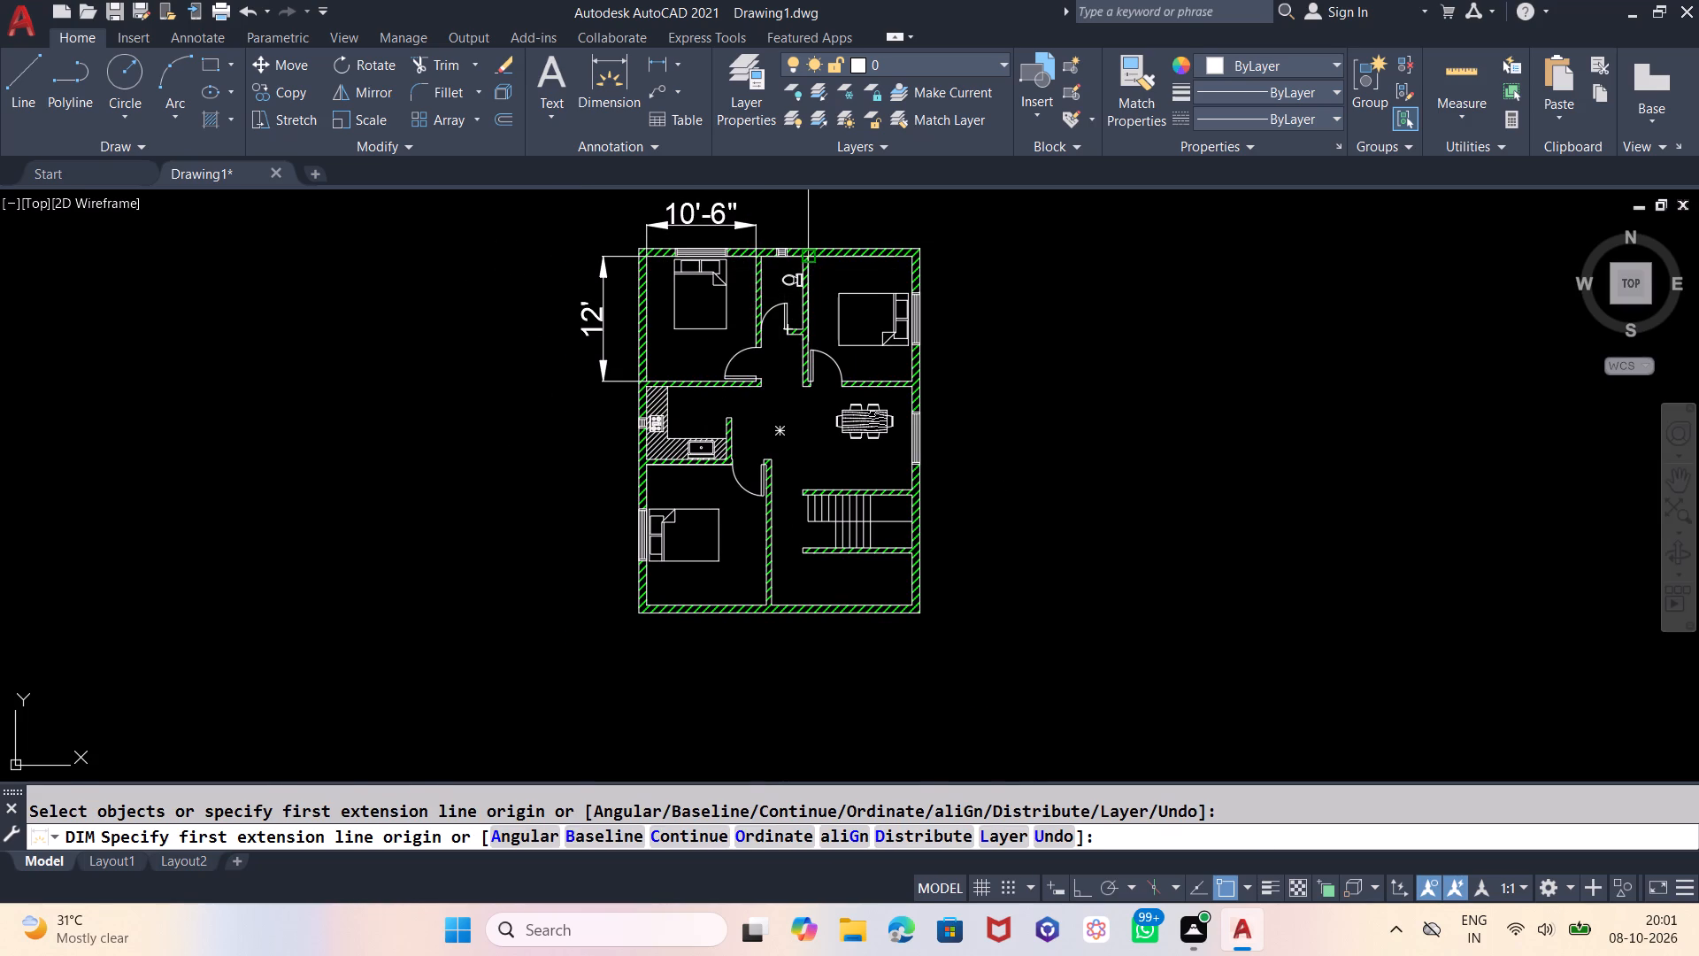
Dimension the inside widths of the northeast bedroom and the bathroom, placing both dimensions above the north wall.
{"action": "left_click", "coordinate": [808, 258]}
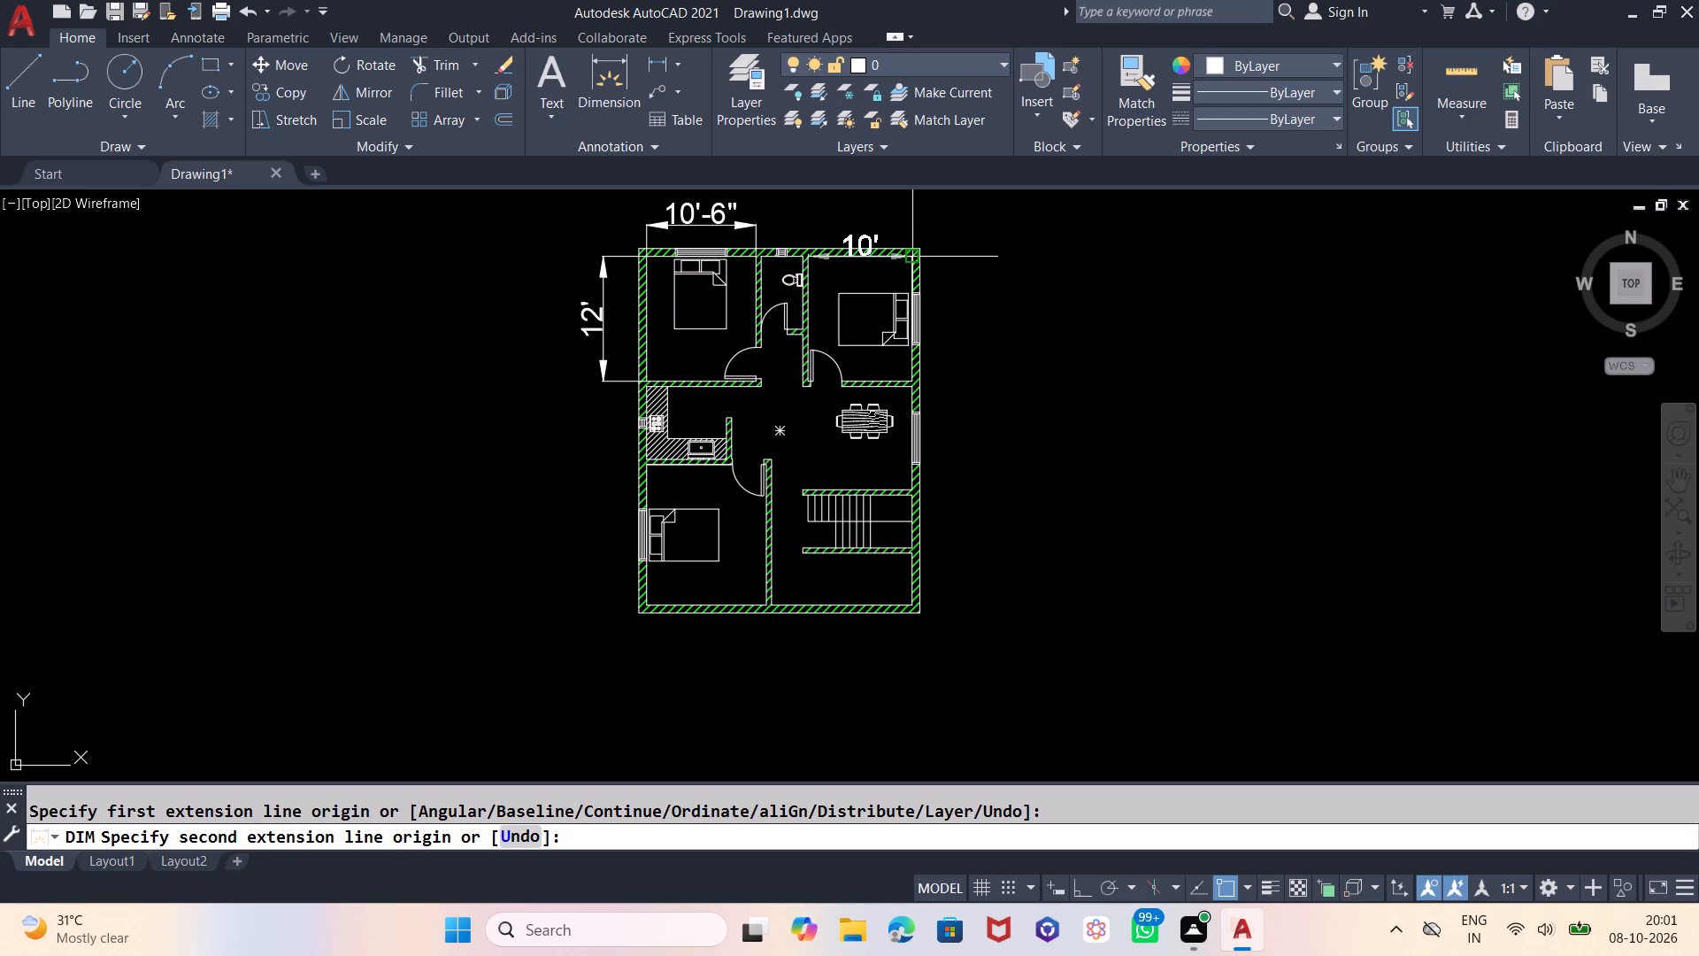
{"action": "left_click", "coordinate": [907, 255]}
{"action": "left_click", "coordinate": [907, 220]}
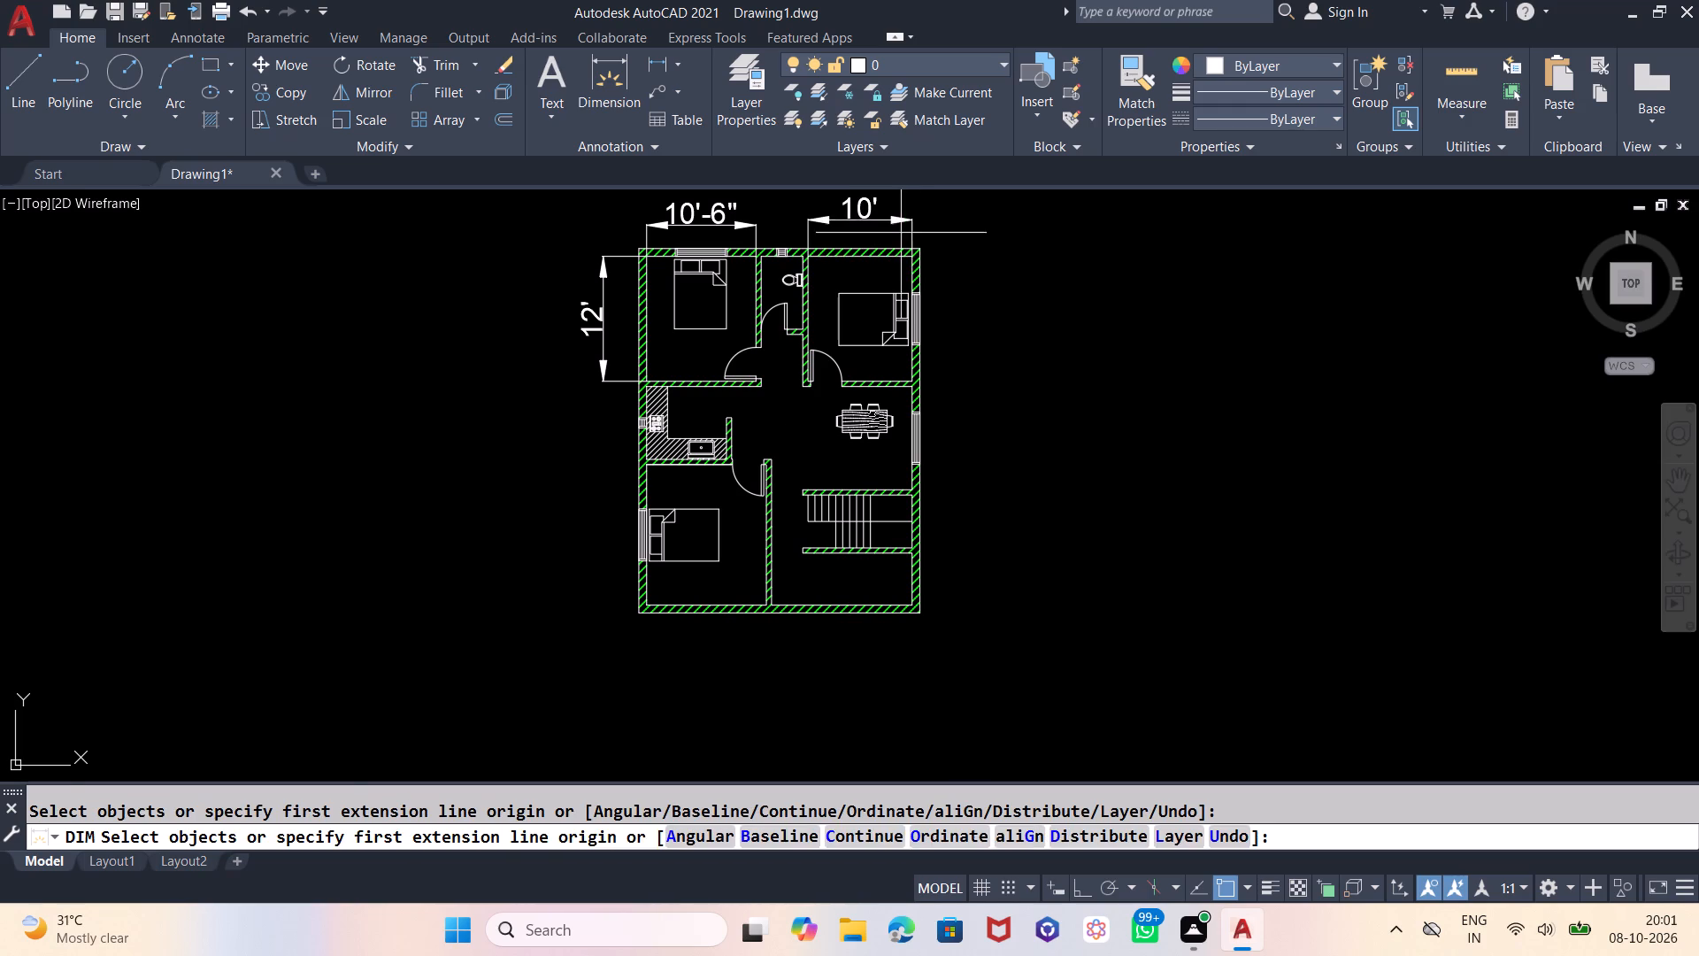
{"action": "left_click", "coordinate": [763, 258]}
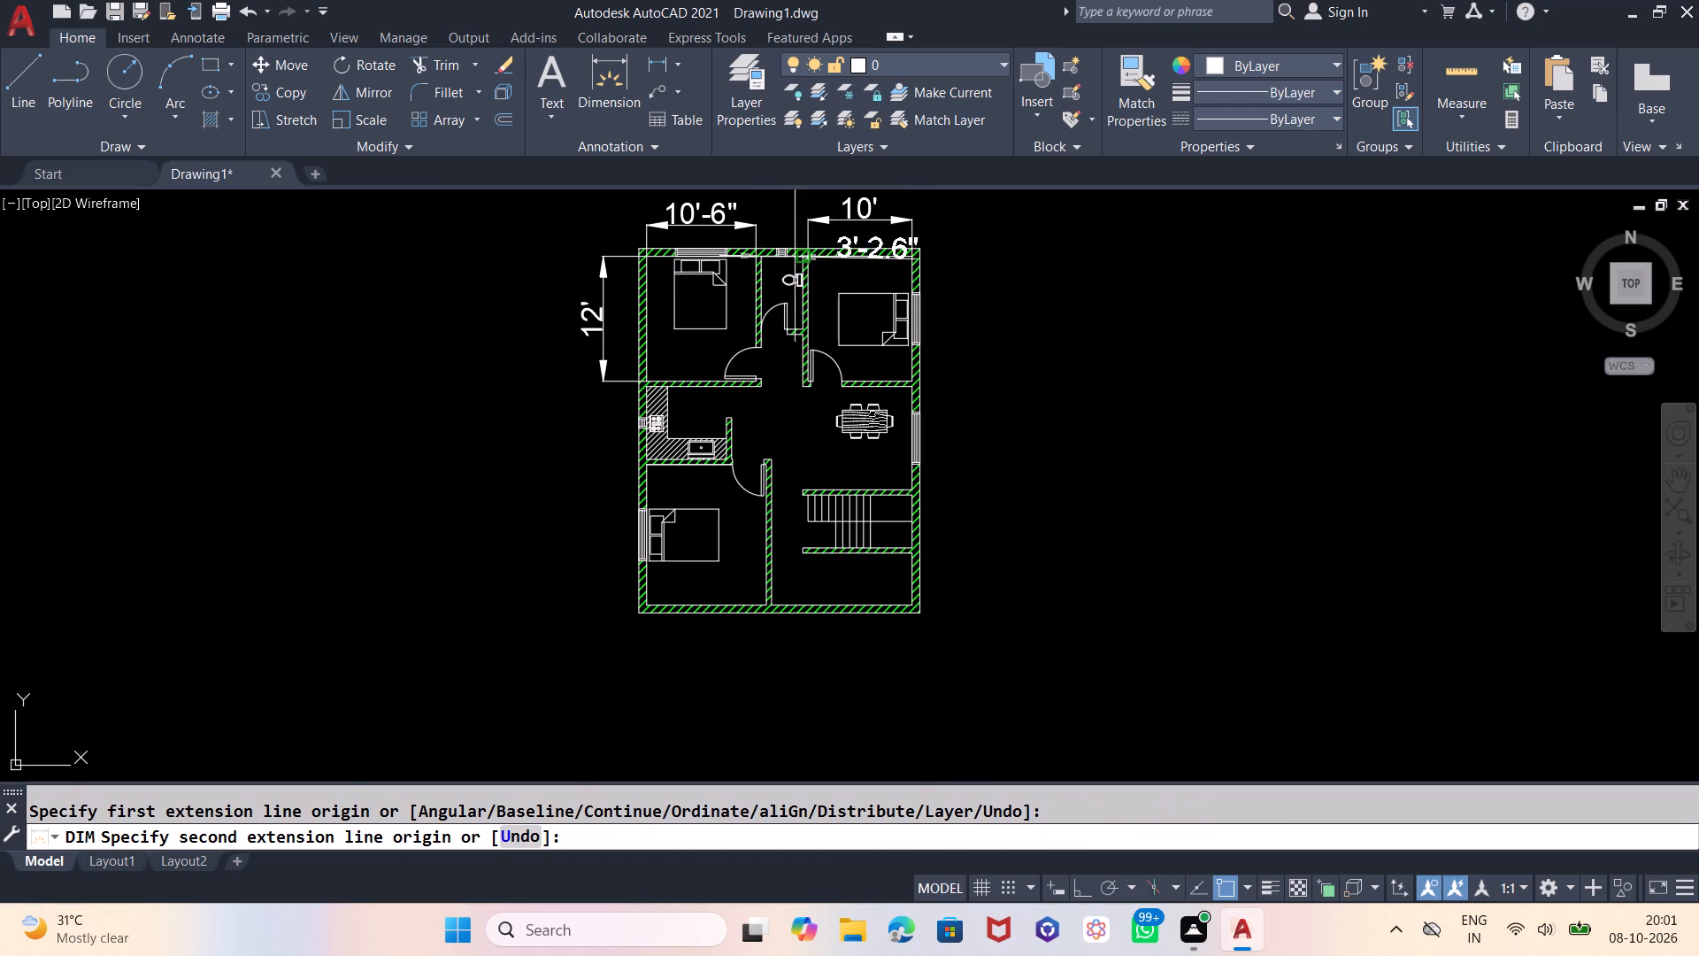
{"action": "left_click", "coordinate": [800, 253]}
{"action": "left_click", "coordinate": [800, 227]}
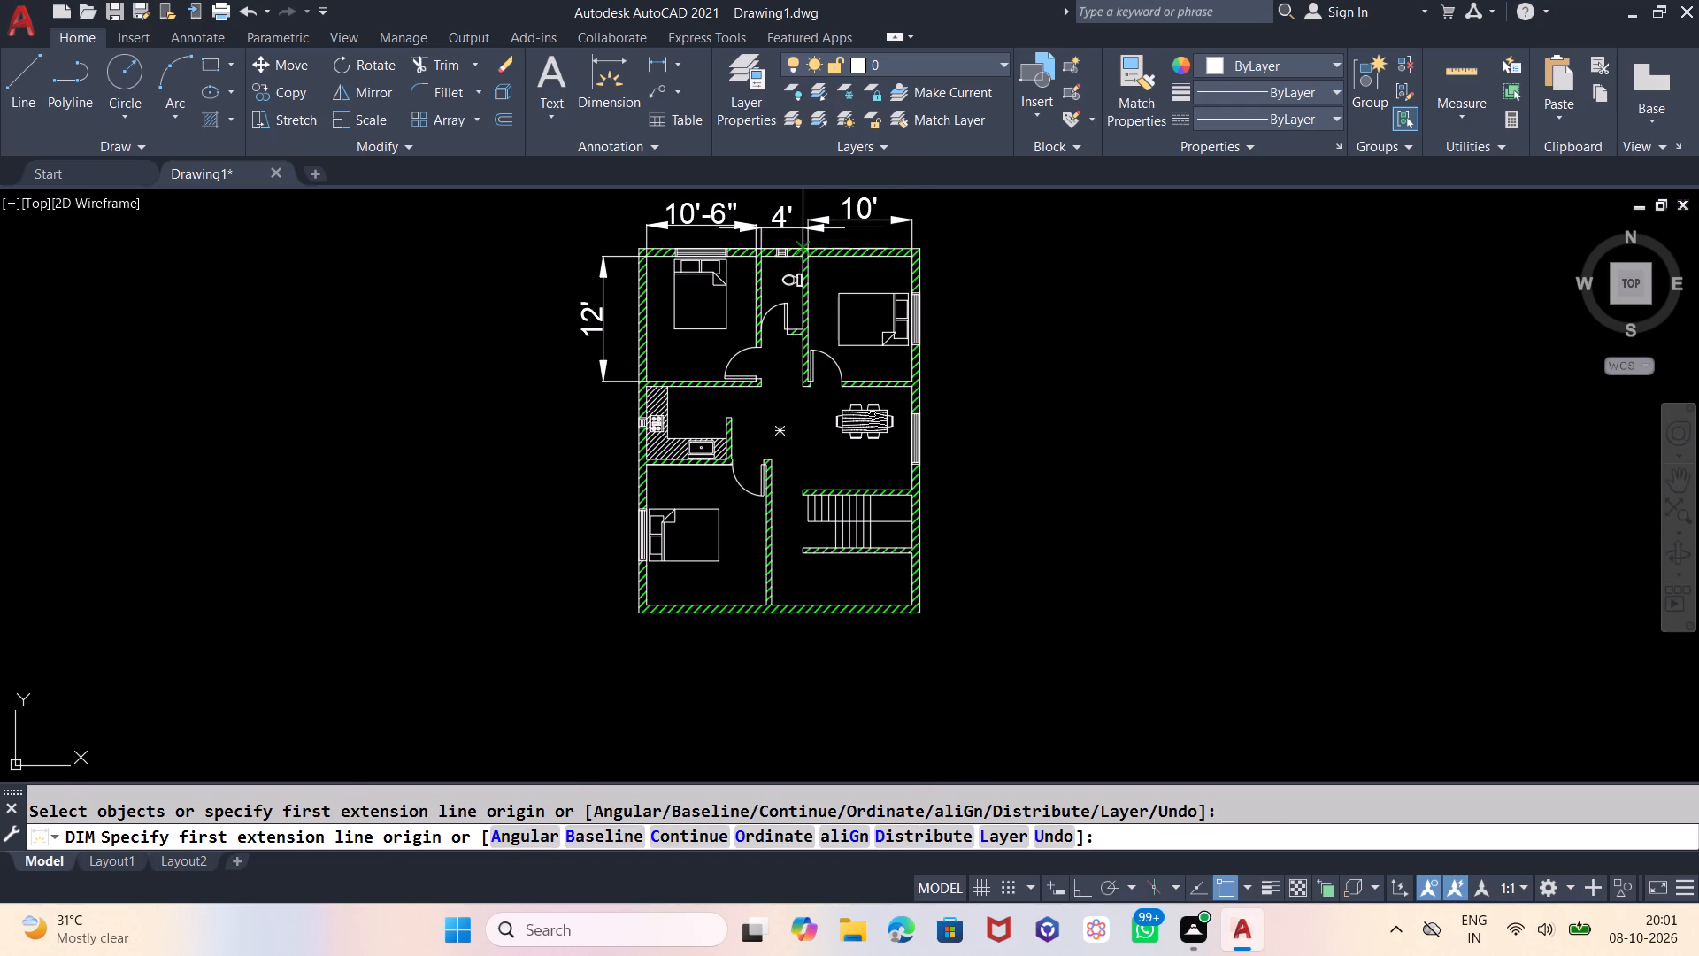
Dimension the bathroom's north-south length, placing the dimension west of the northwest bedroom's length dimension.
{"action": "left_click", "coordinate": [766, 257]}
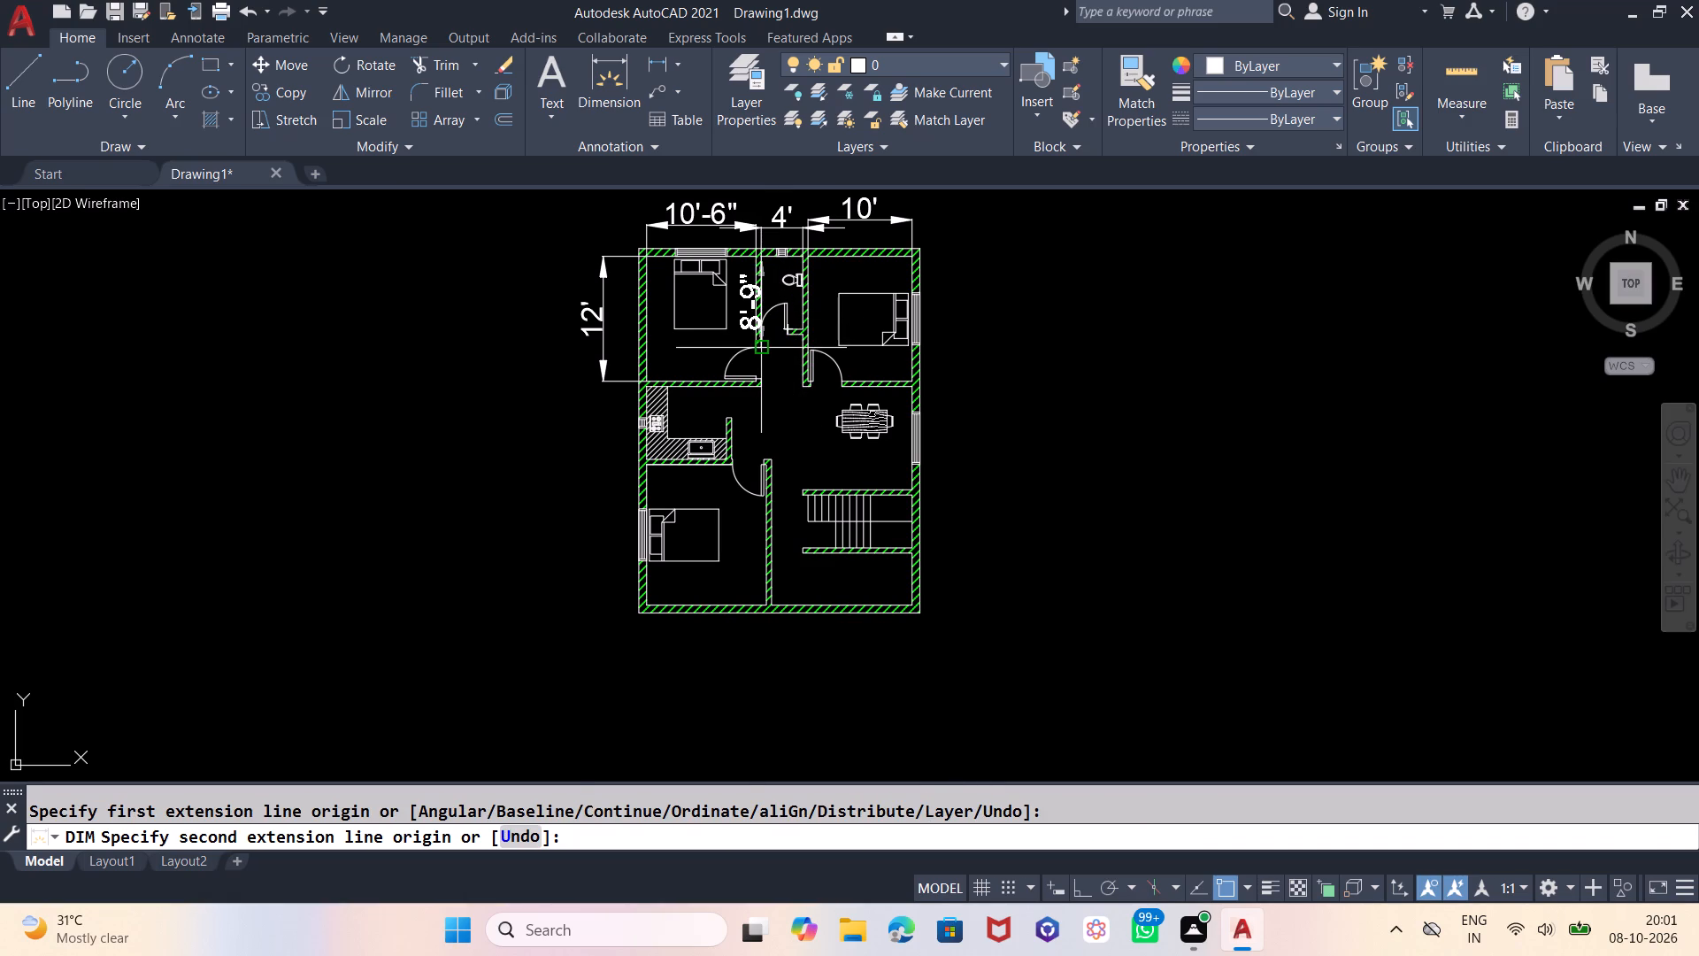
{"action": "scroll", "coordinate": [760, 333], "scroll_direction": "up", "scroll_amount": 2}
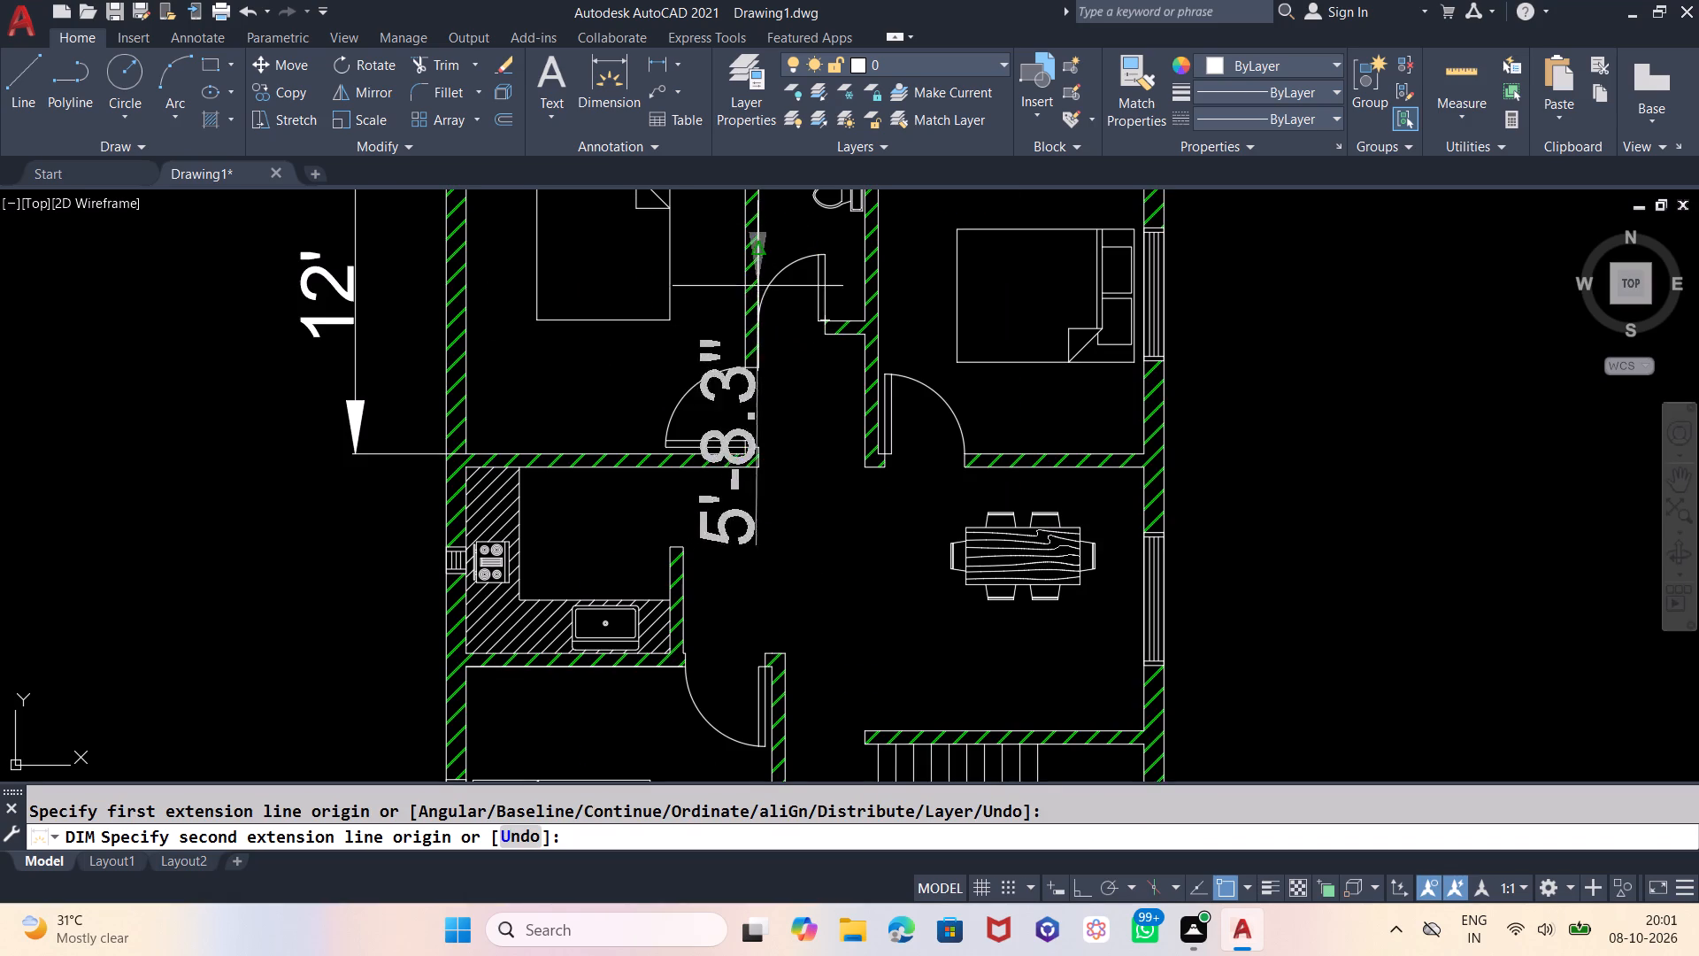
{"action": "left_click", "coordinate": [758, 321]}
{"action": "scroll", "coordinate": [767, 369], "scroll_direction": "down", "scroll_amount": 1}
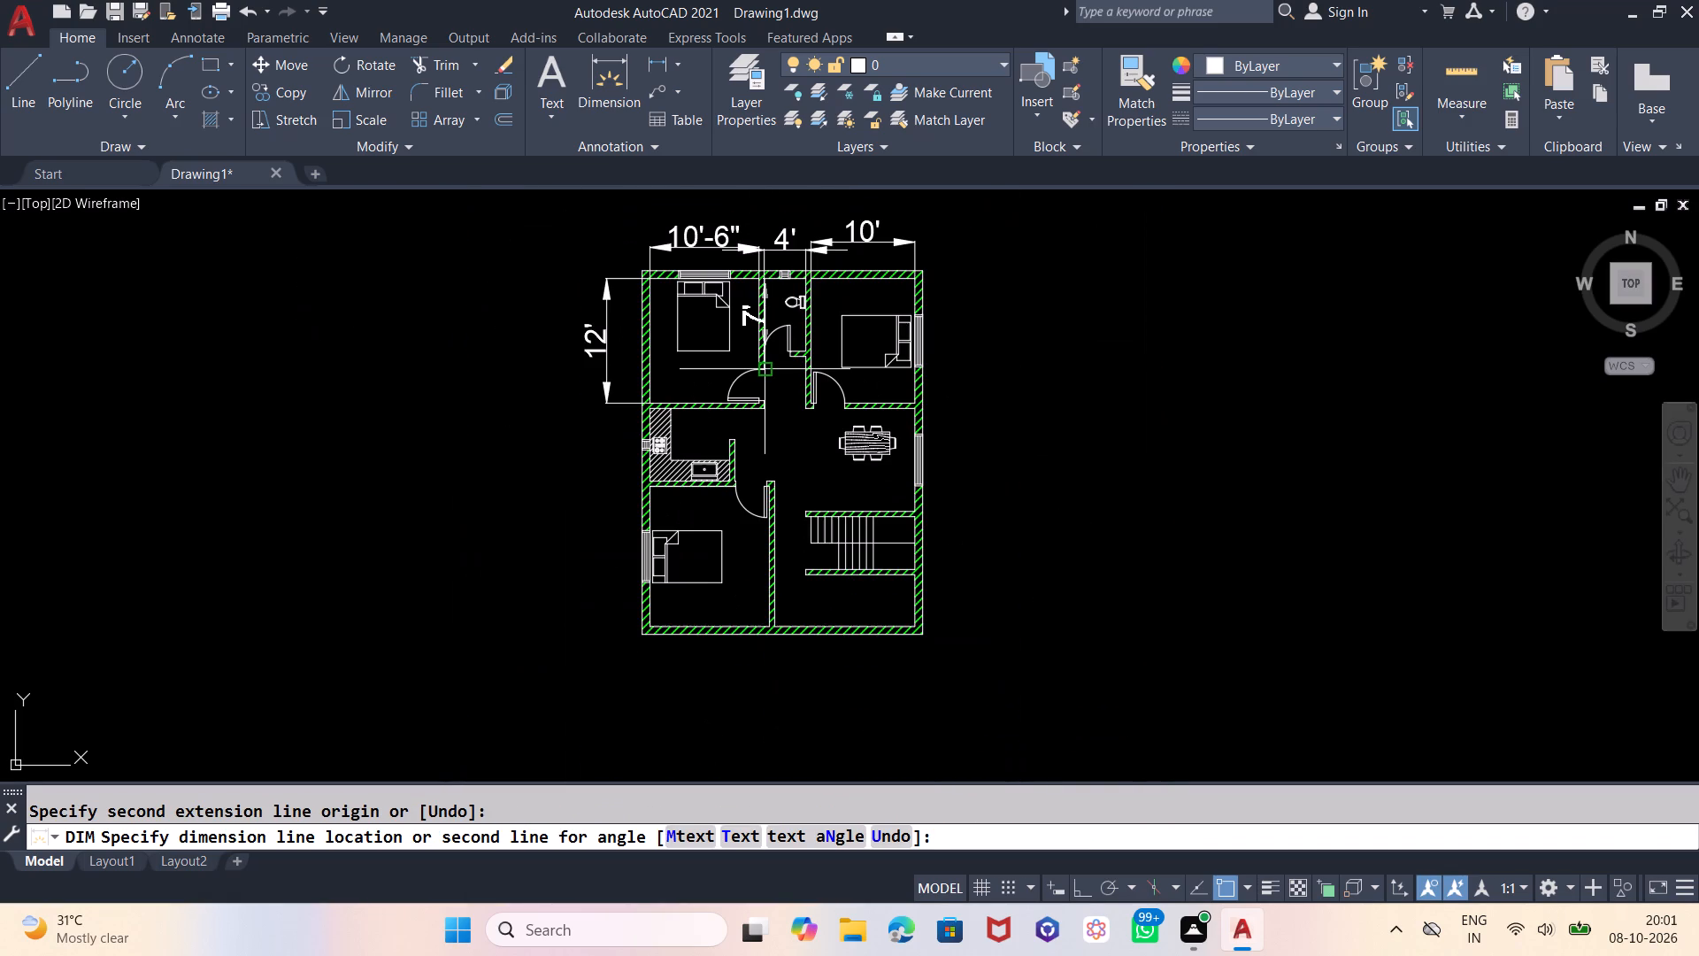
{"action": "scroll", "coordinate": [767, 371], "scroll_direction": "down", "scroll_amount": 1}
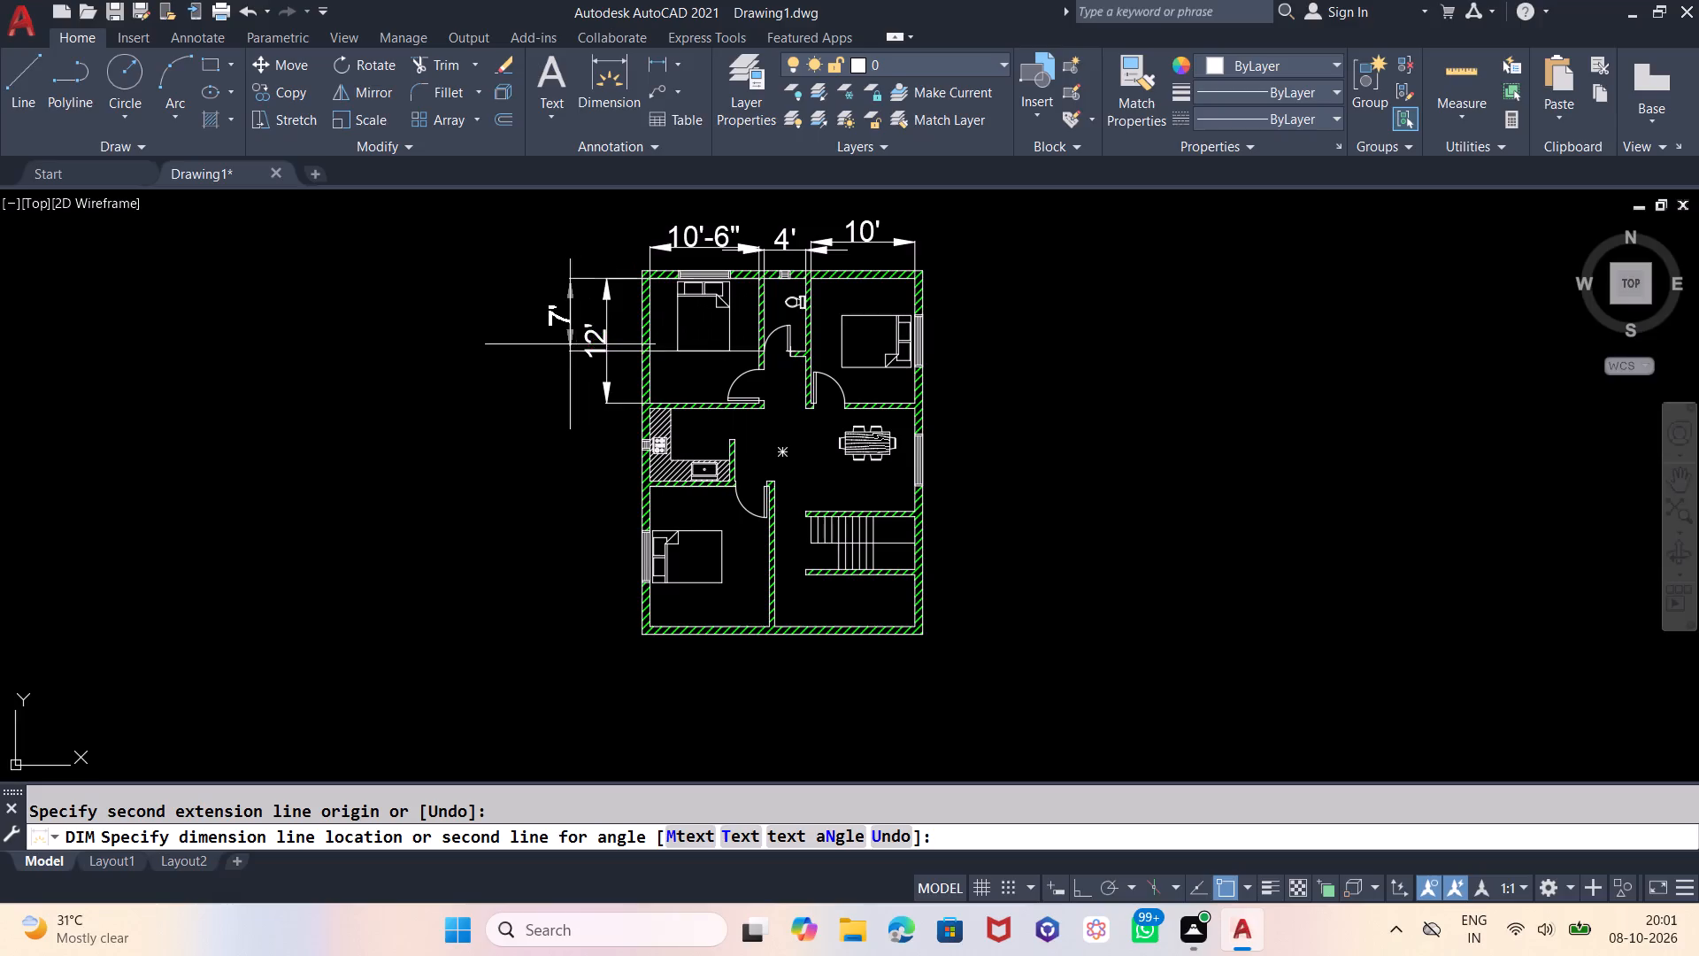
{"action": "left_click", "coordinate": [551, 344]}
Create a multiline text reading MBR in the empty space east of the floor plan.
{"action": "scroll", "coordinate": [734, 688], "scroll_direction": "down", "scroll_amount": 1}
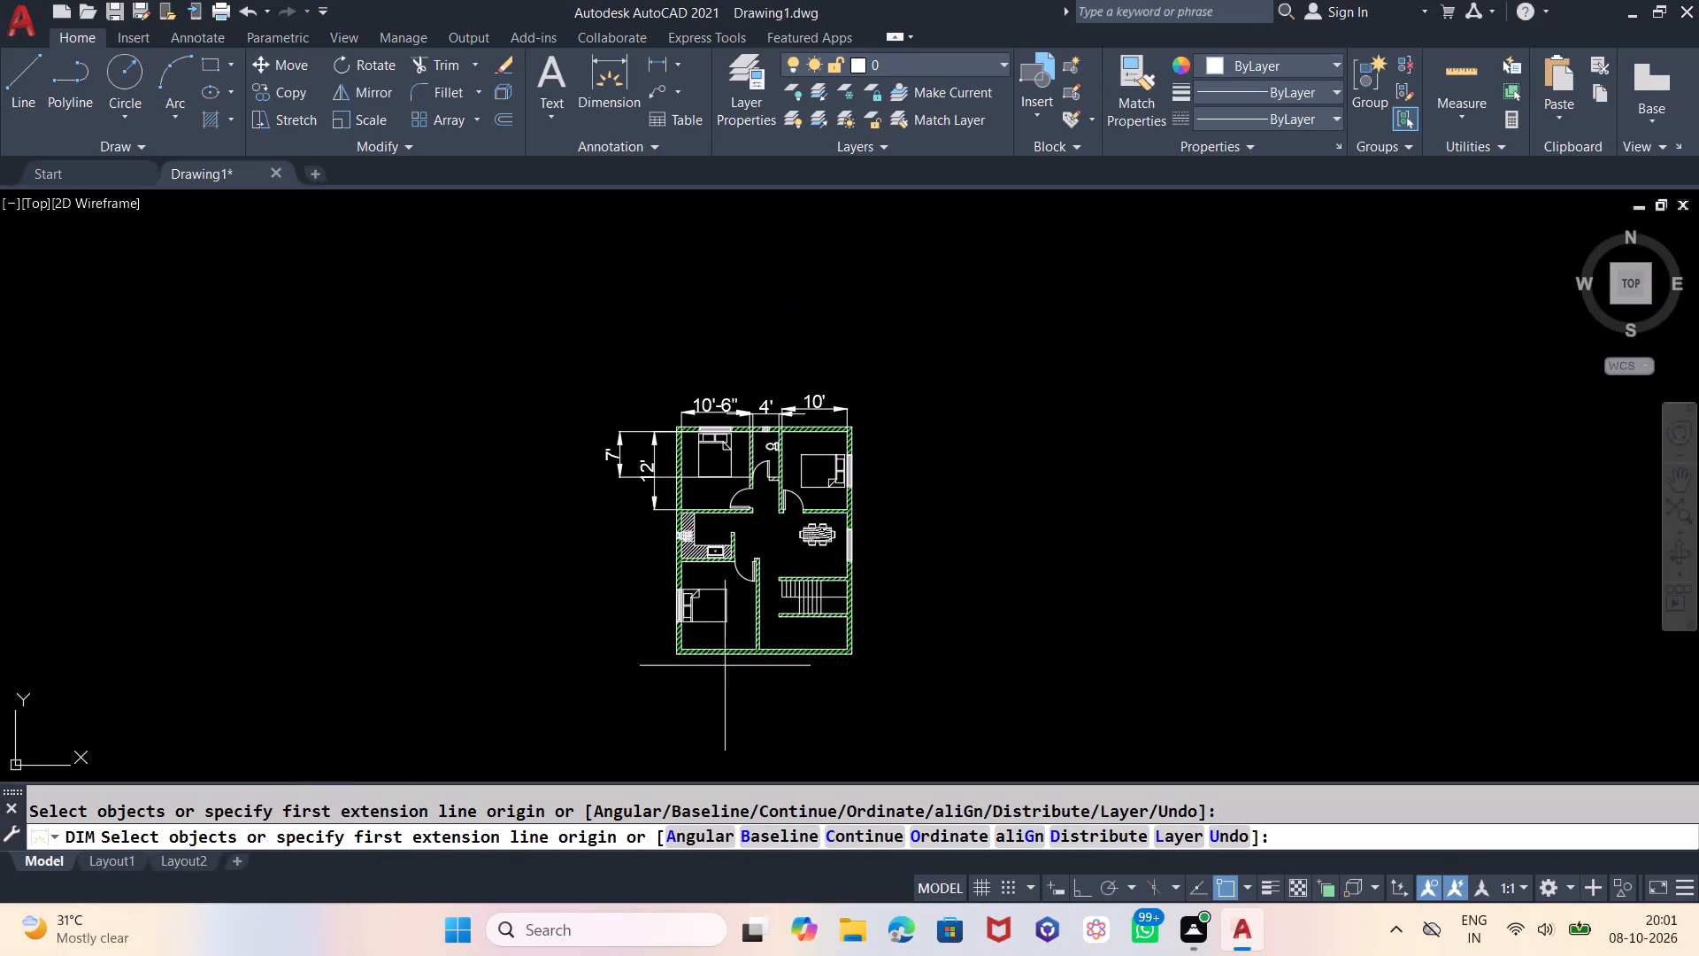
{"action": "scroll", "coordinate": [627, 543], "scroll_direction": "up", "scroll_amount": 1}
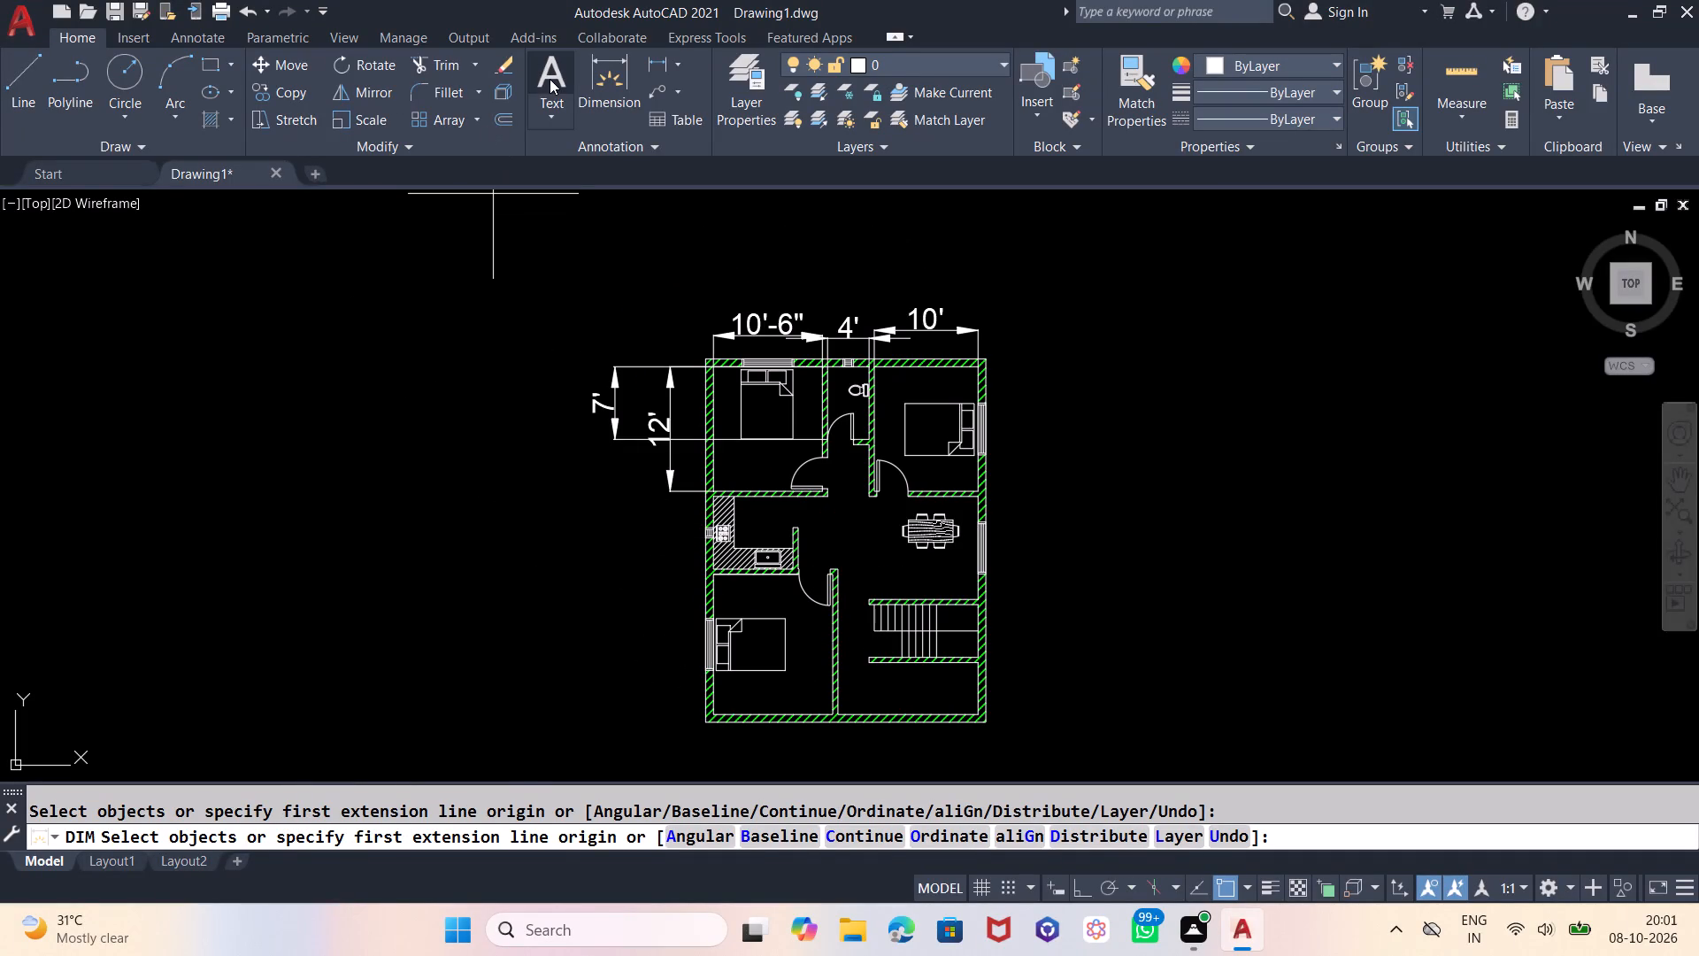
{"action": "left_click", "coordinate": [550, 79]}
{"action": "scroll", "coordinate": [550, 350], "scroll_direction": "down", "scroll_amount": 1}
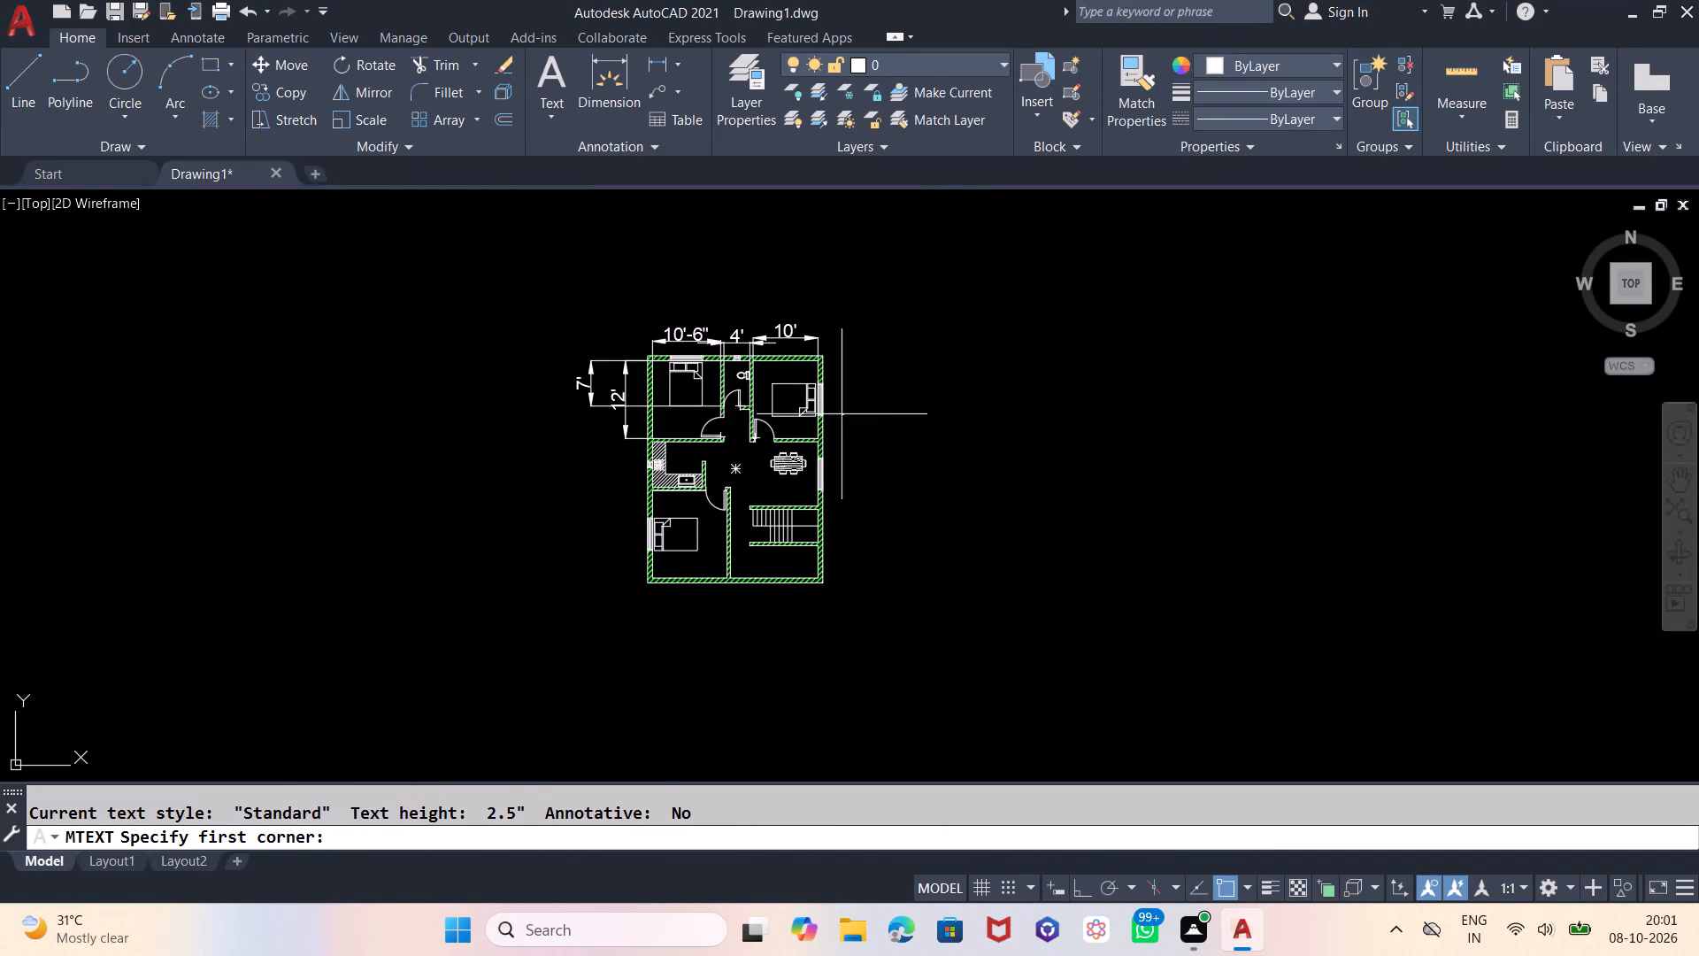
{"action": "scroll", "coordinate": [915, 405], "scroll_direction": "up", "scroll_amount": 2}
{"action": "scroll", "coordinate": [989, 375], "scroll_direction": "down", "scroll_amount": 1}
{"action": "left_click", "coordinate": [1027, 369]}
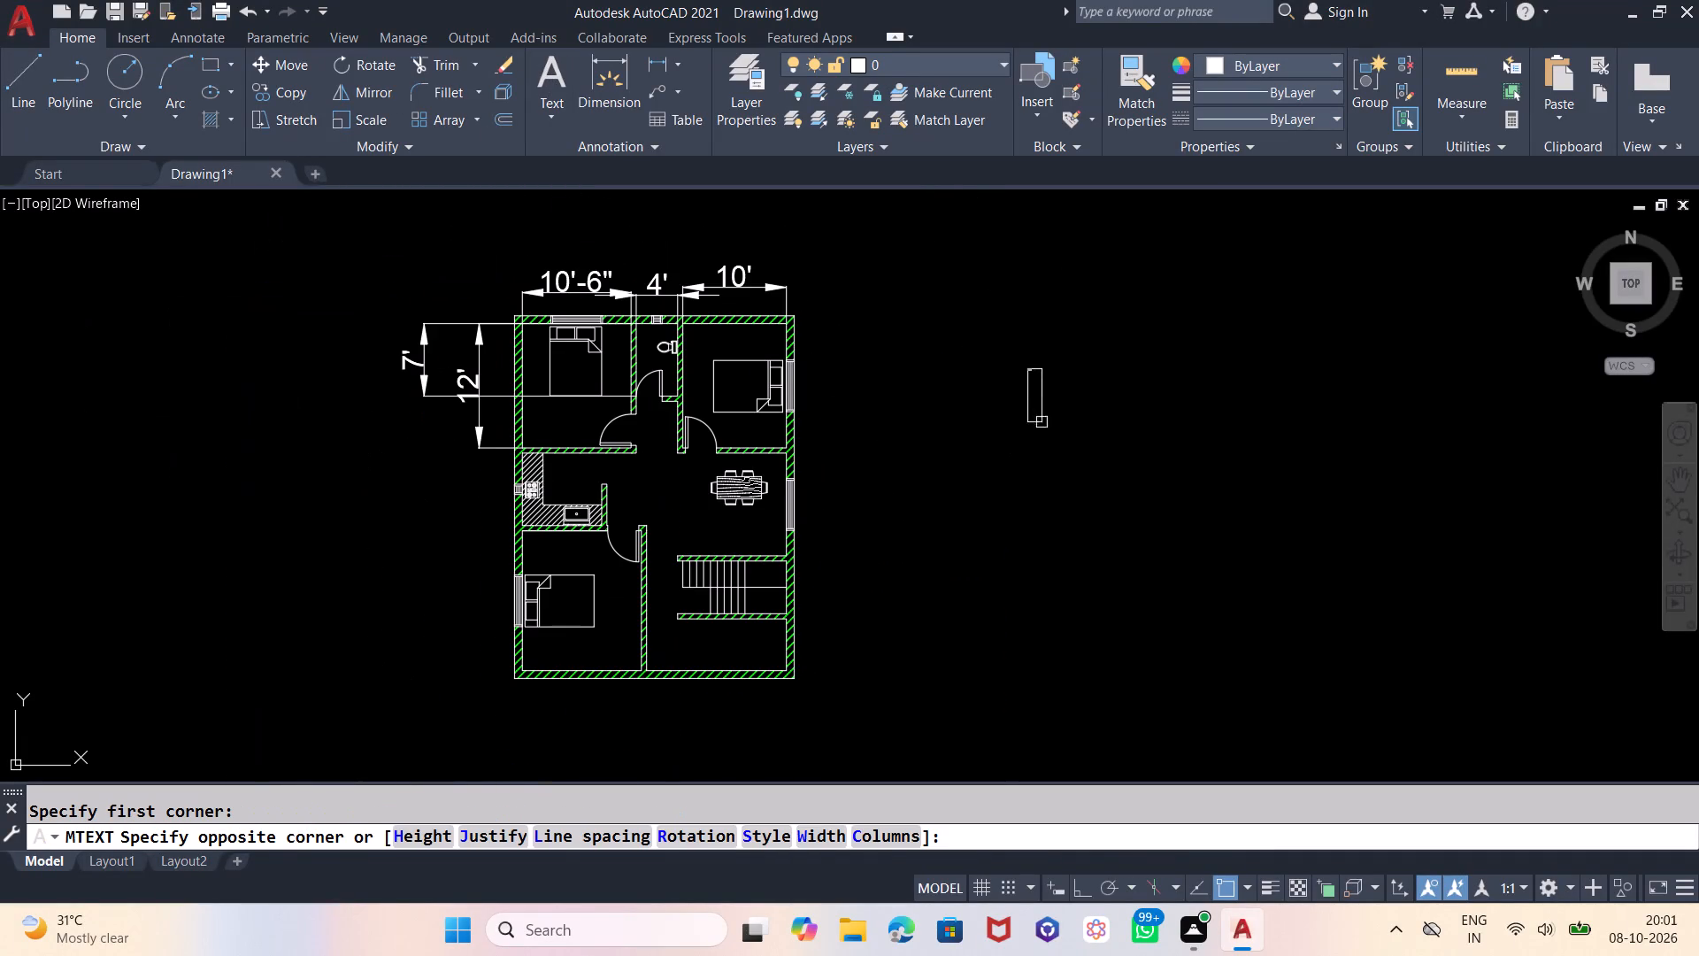
{"action": "left_click", "coordinate": [1152, 402]}
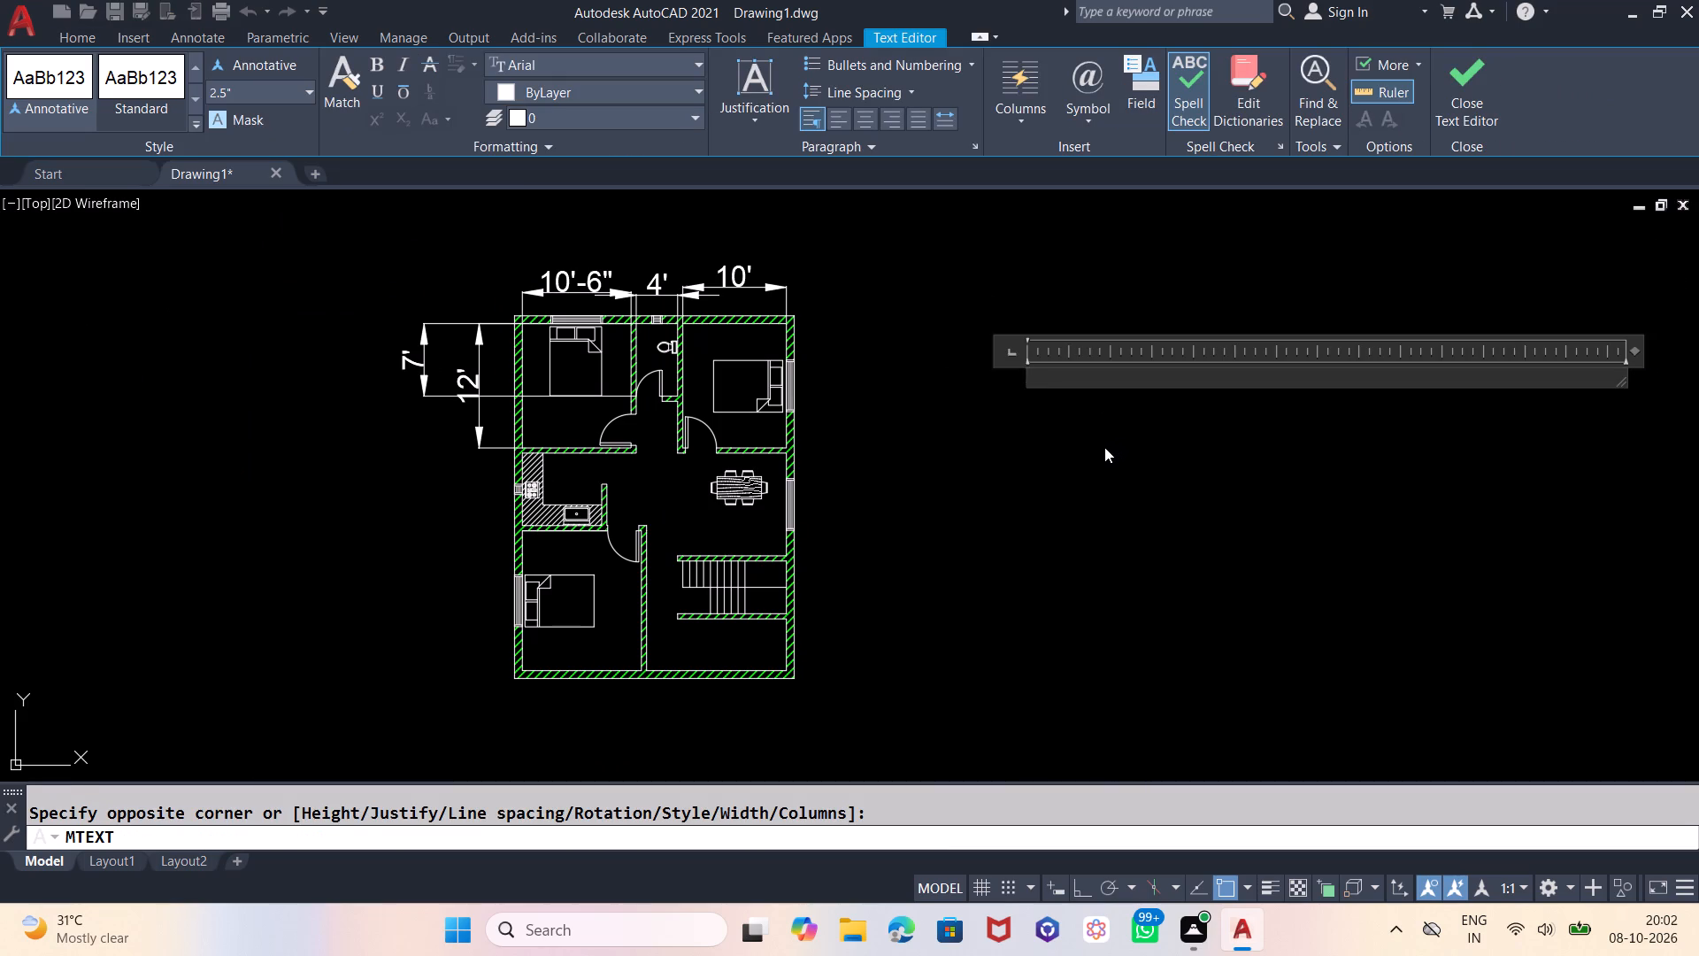
{"action": "type", "text": "MBR"}
{"action": "key", "text": "space"}
{"action": "key", "text": "Return"}
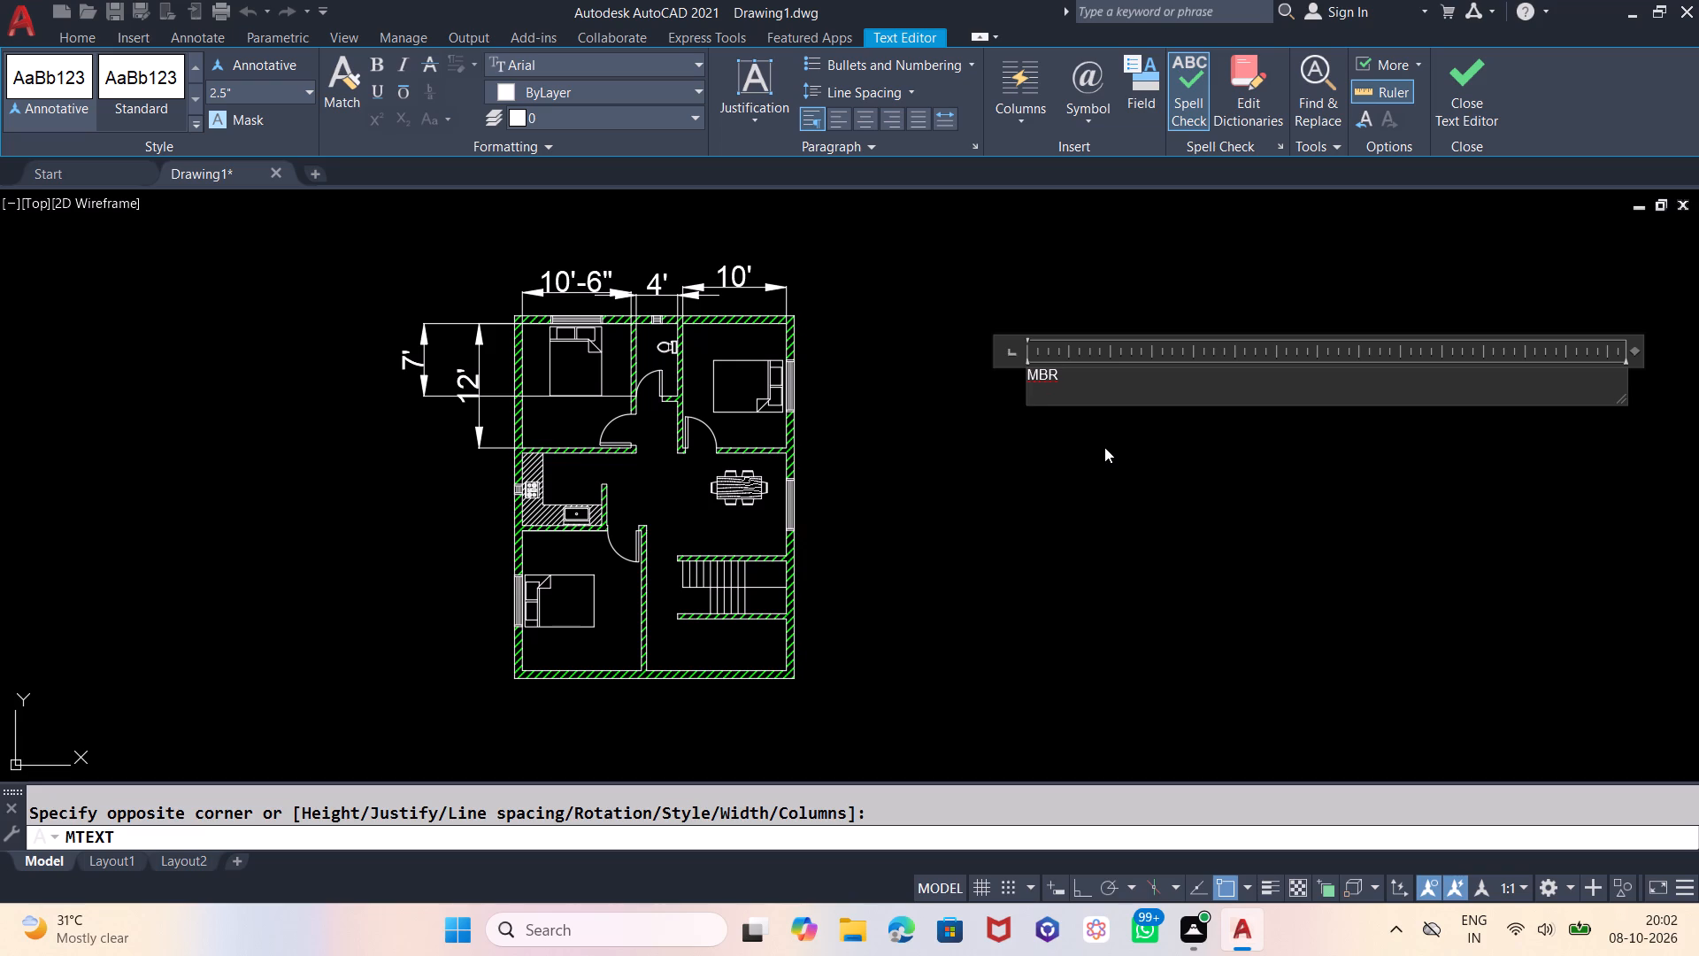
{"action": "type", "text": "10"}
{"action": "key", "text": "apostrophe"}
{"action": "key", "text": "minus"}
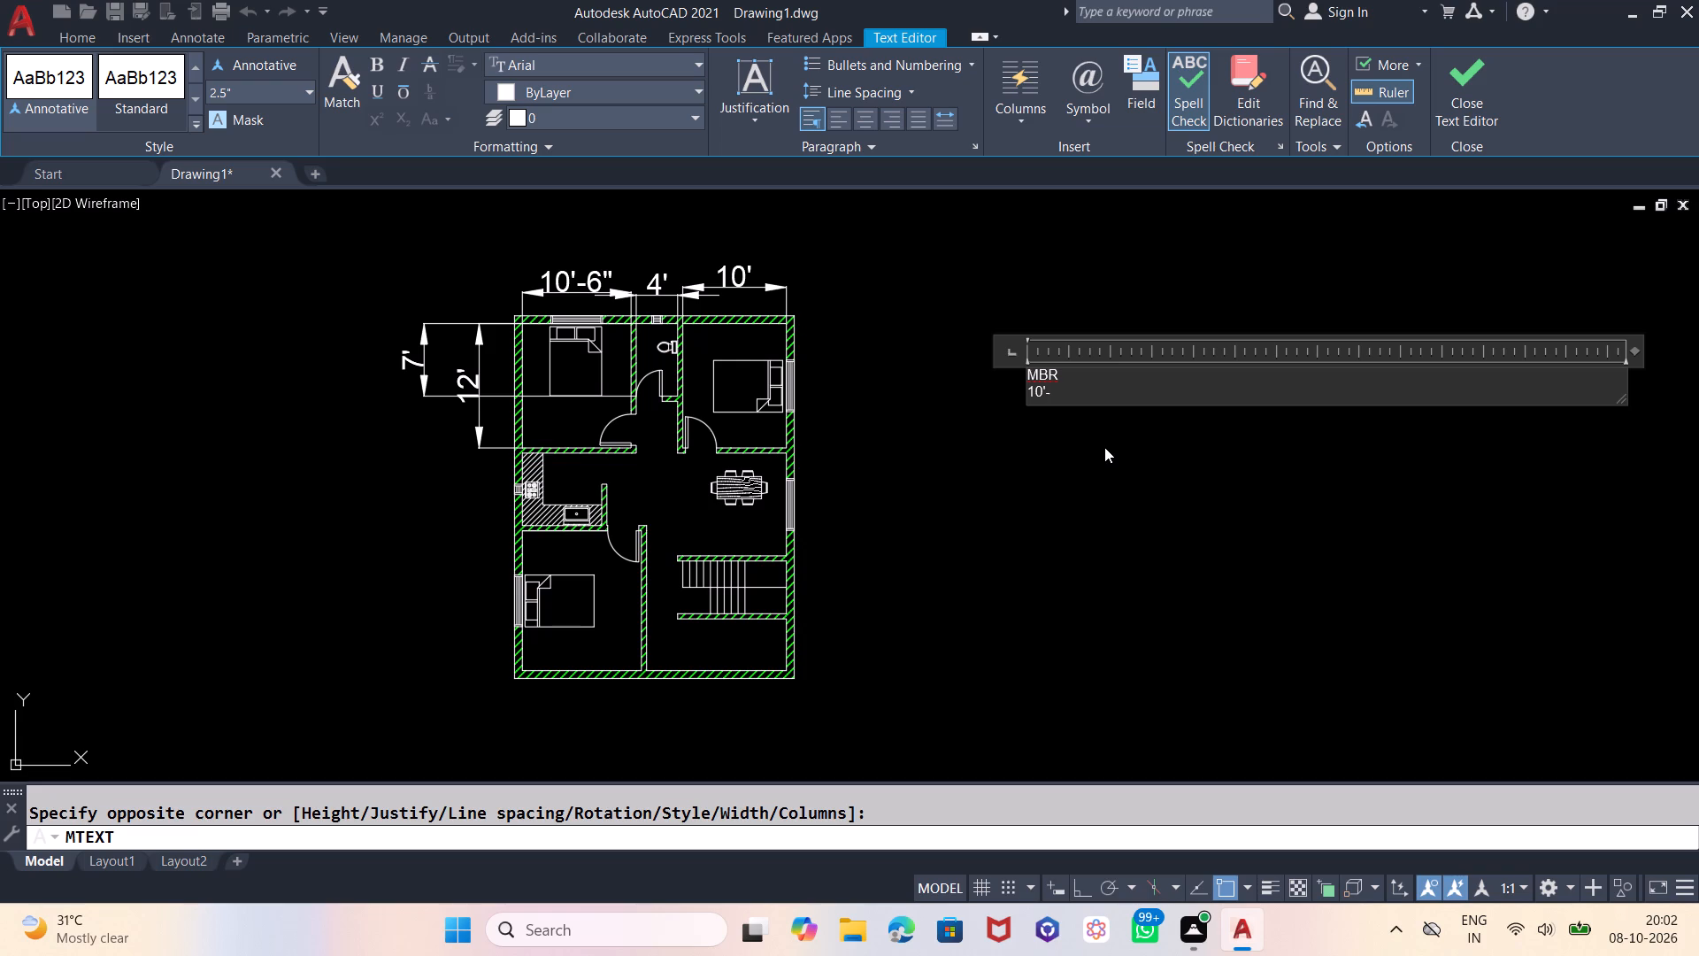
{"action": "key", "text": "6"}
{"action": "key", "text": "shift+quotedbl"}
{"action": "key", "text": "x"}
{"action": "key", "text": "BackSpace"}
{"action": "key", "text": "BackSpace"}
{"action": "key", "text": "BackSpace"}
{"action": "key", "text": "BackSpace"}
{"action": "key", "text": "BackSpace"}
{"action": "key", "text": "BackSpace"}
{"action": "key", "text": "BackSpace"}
Finish the multiline text with only the MBR label in it.
{"action": "key", "text": "Return"}
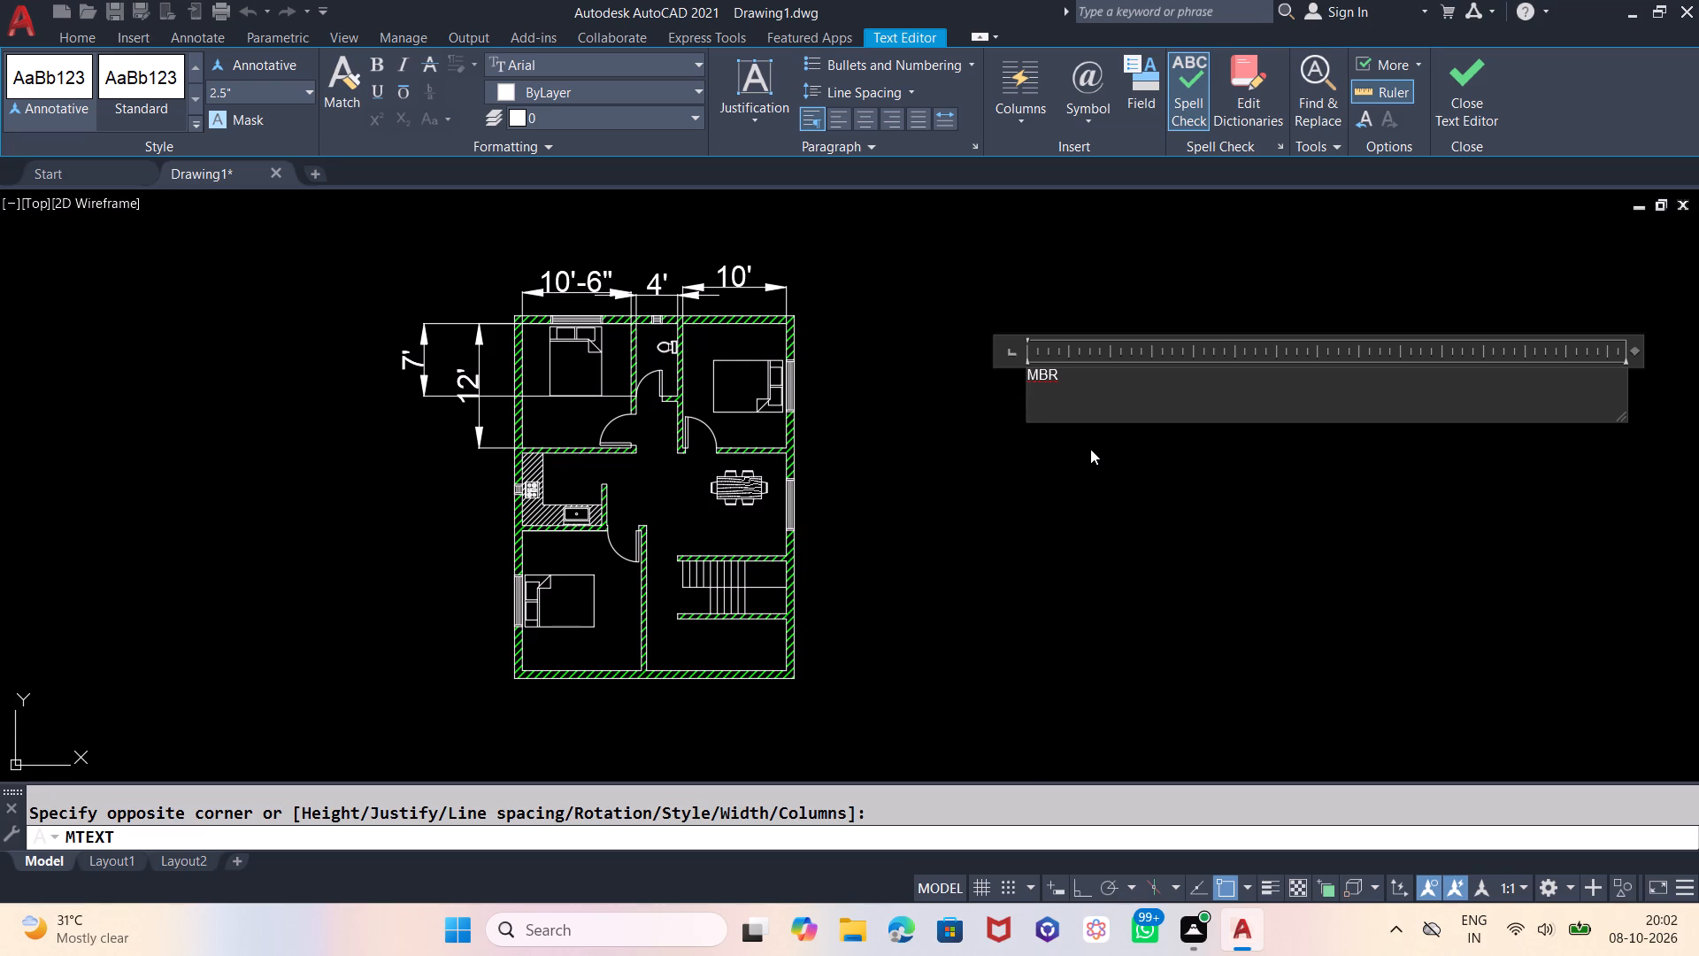
{"action": "left_click", "coordinate": [1089, 450]}
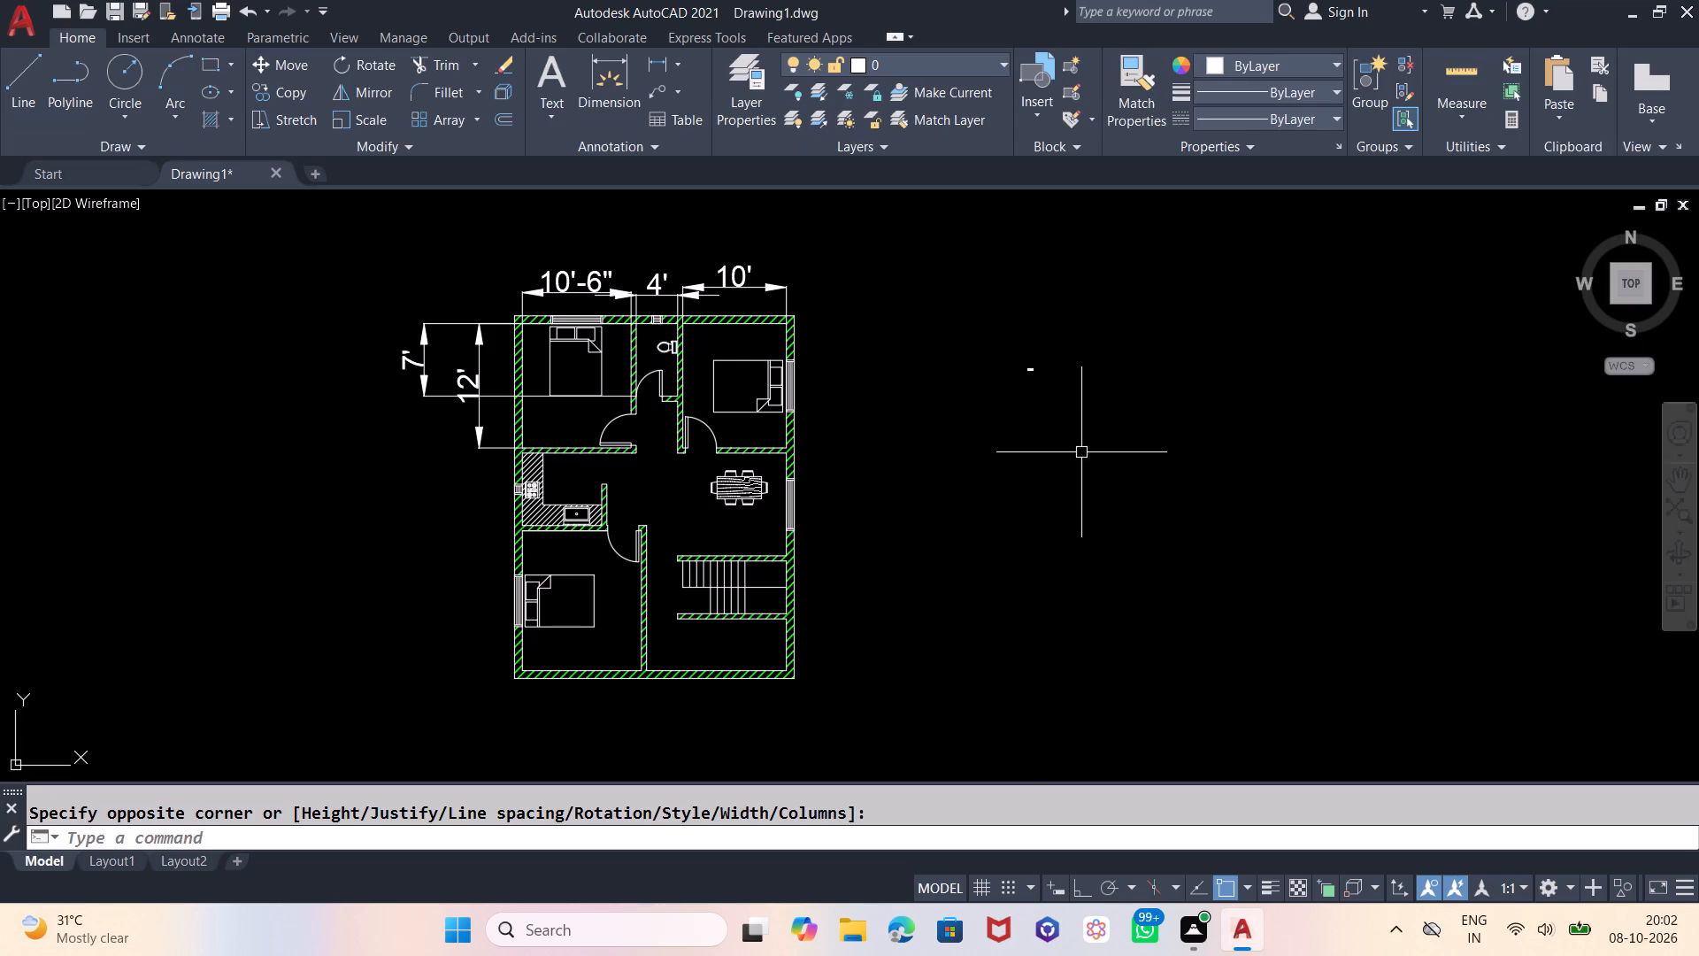
Scale up the MBR text from a base point just below it until it is readable beside the room dimensions.
{"action": "scroll", "coordinate": [1034, 372], "scroll_direction": "up", "scroll_amount": 6}
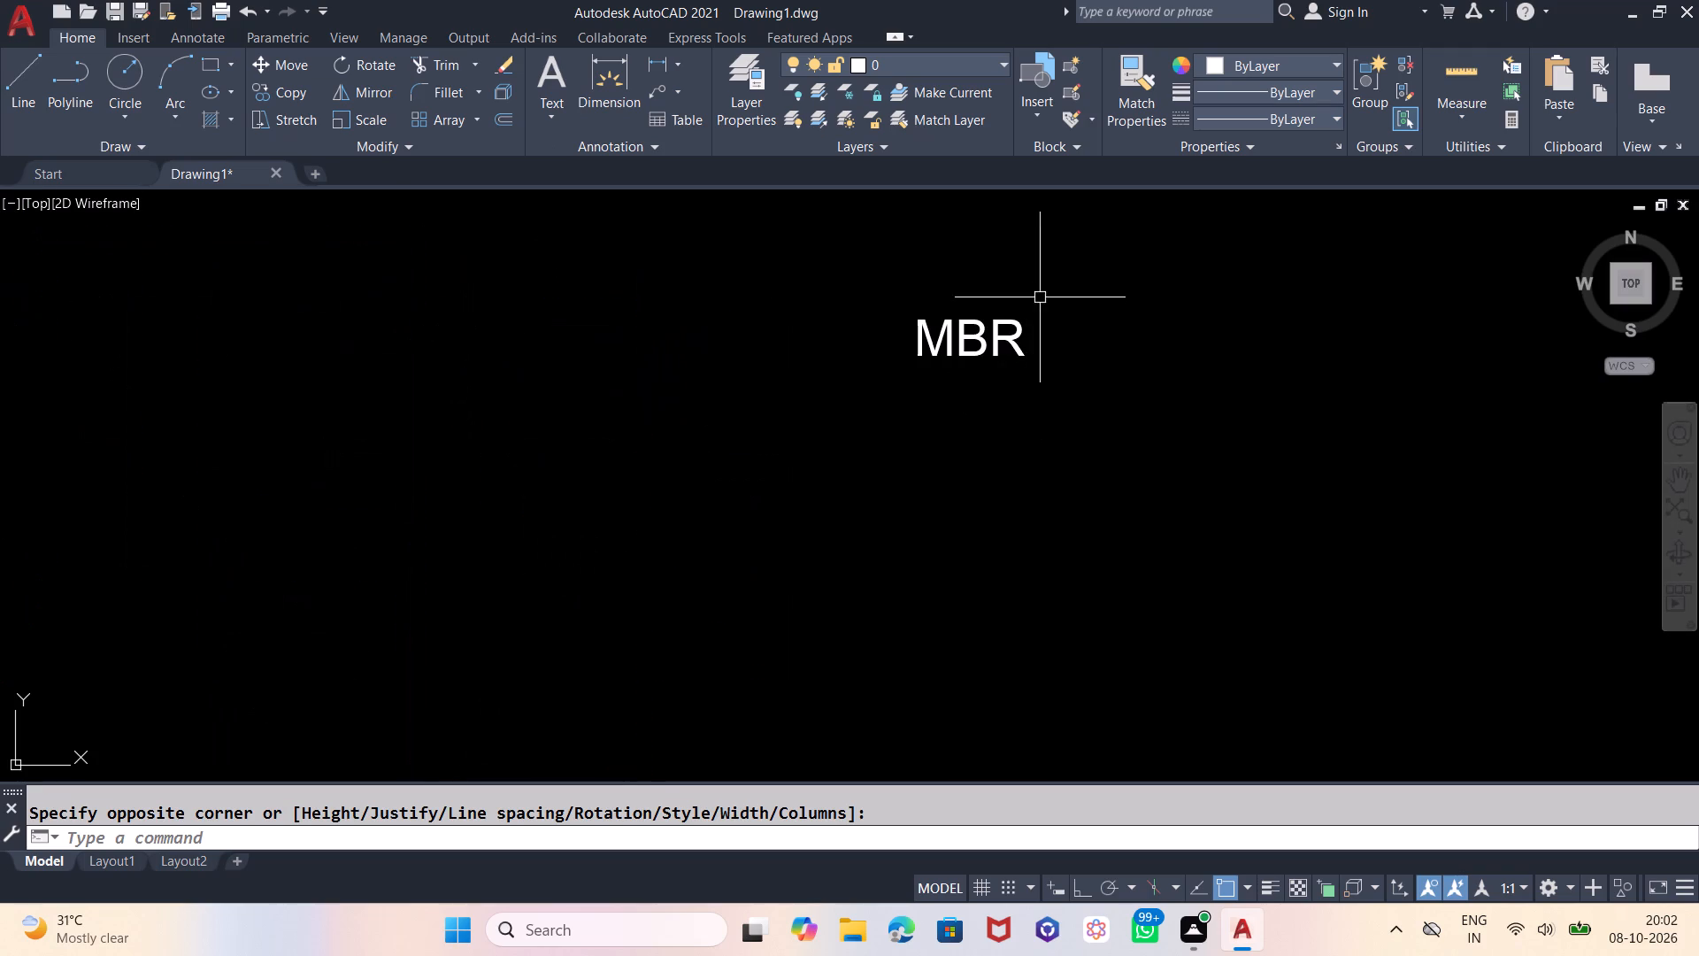
{"action": "left_click_drag", "start_coordinate": [1039, 297], "coordinate": [1024, 307]}
{"action": "left_click", "coordinate": [891, 390]}
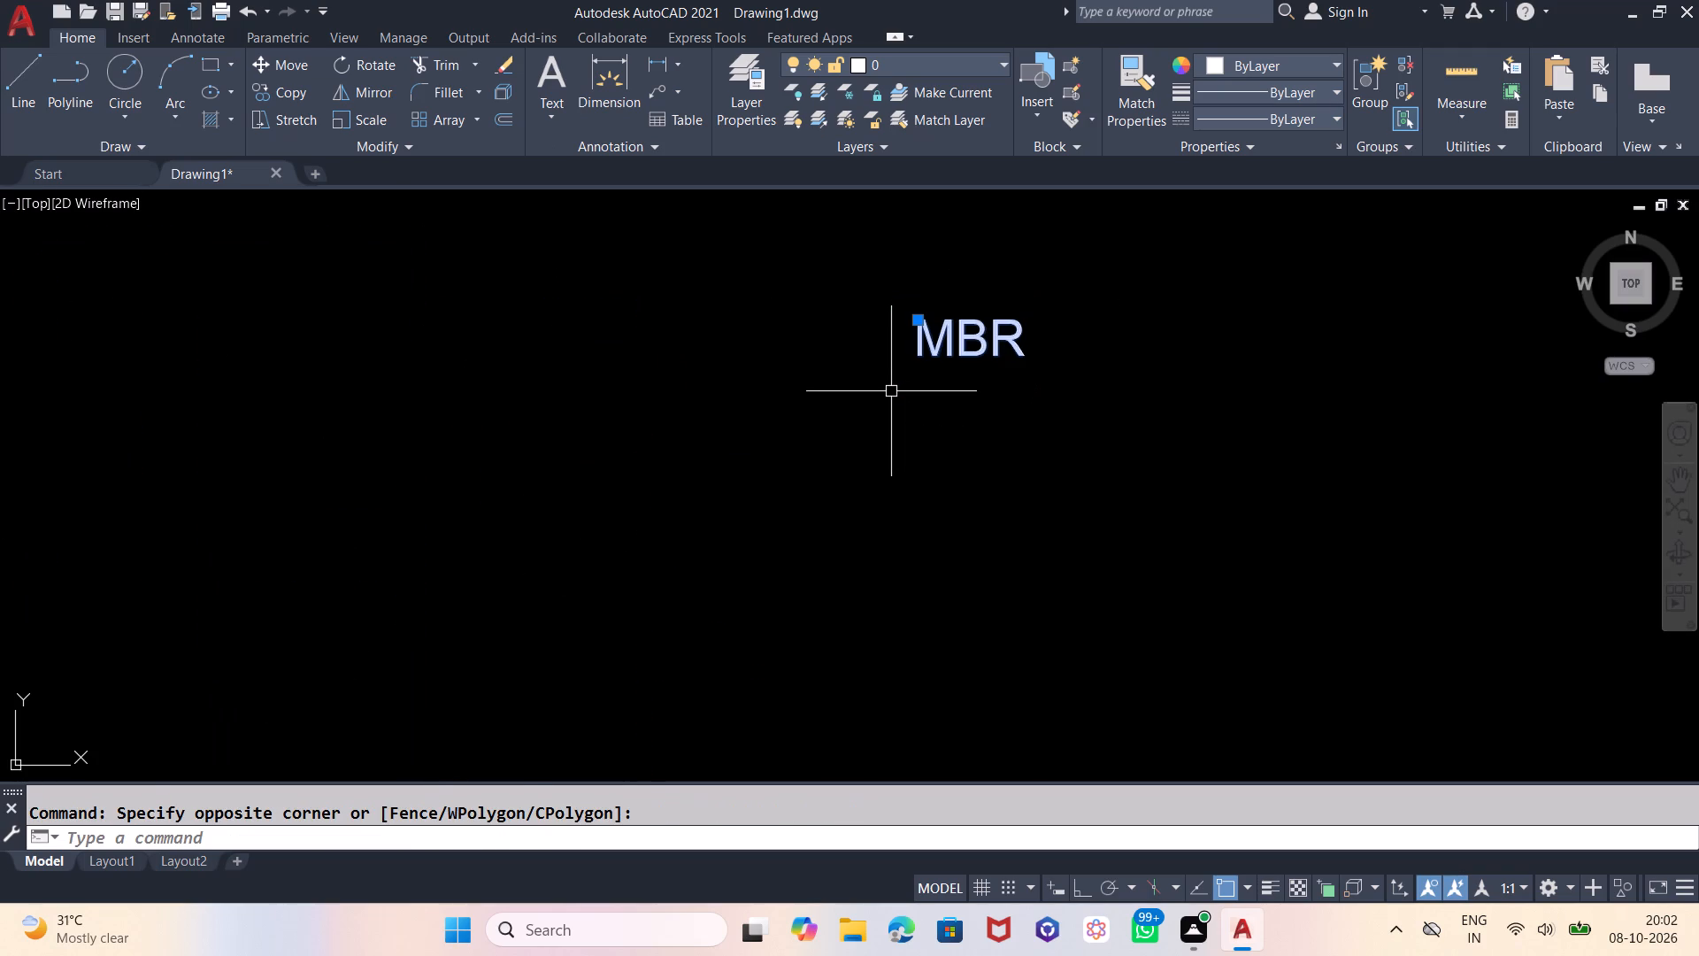
{"action": "key", "text": "s"}
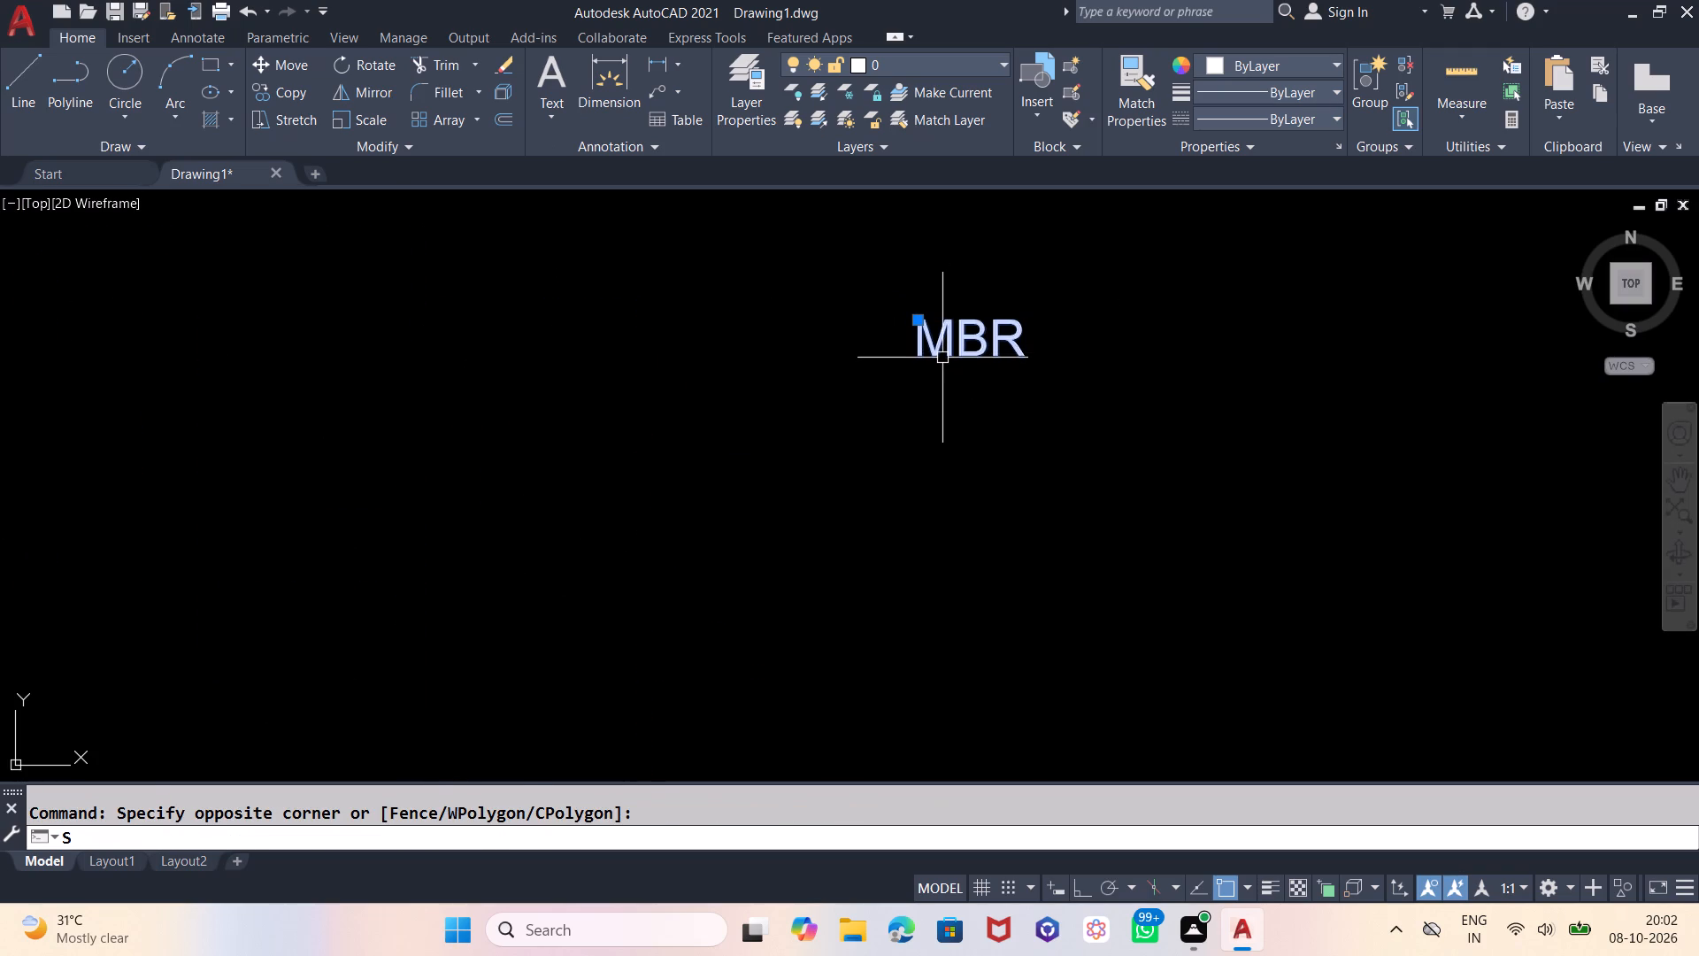
{"action": "key", "text": "c"}
{"action": "key", "text": "Return"}
{"action": "left_click", "coordinate": [942, 403]}
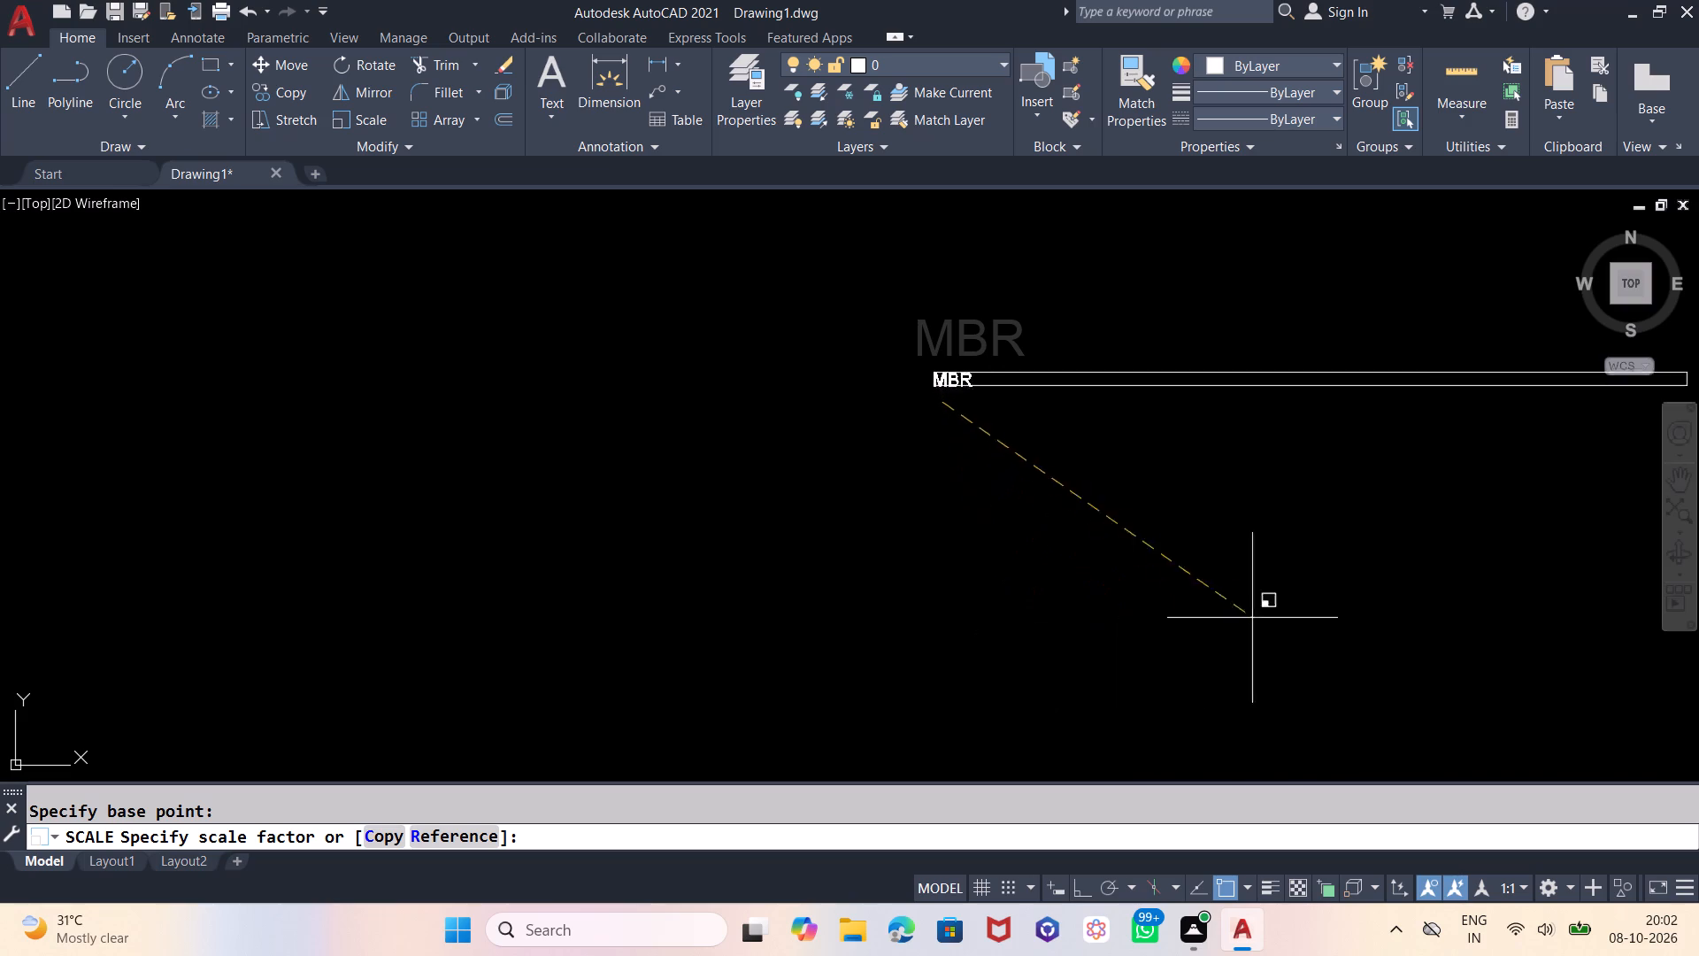
{"action": "scroll", "coordinate": [1448, 467], "scroll_direction": "up", "scroll_amount": 1}
{"action": "scroll", "coordinate": [1392, 501], "scroll_direction": "down", "scroll_amount": 2}
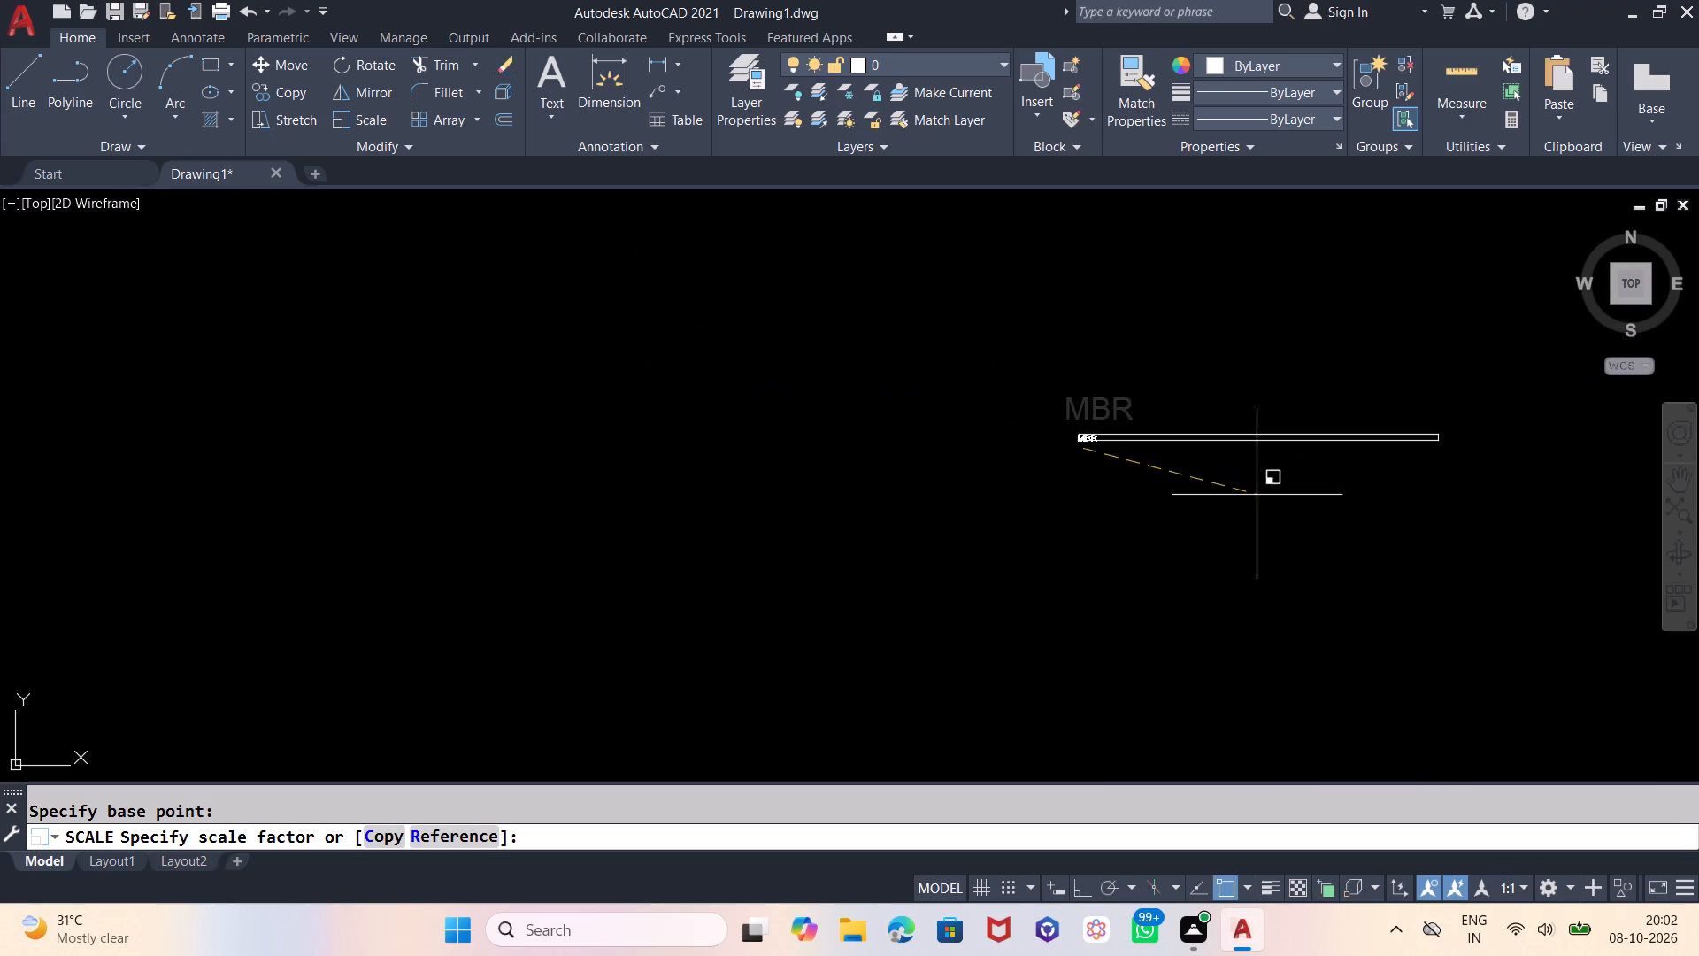
{"action": "scroll", "coordinate": [1253, 495], "scroll_direction": "down", "scroll_amount": 2}
{"action": "scroll", "coordinate": [868, 437], "scroll_direction": "down", "scroll_amount": 2}
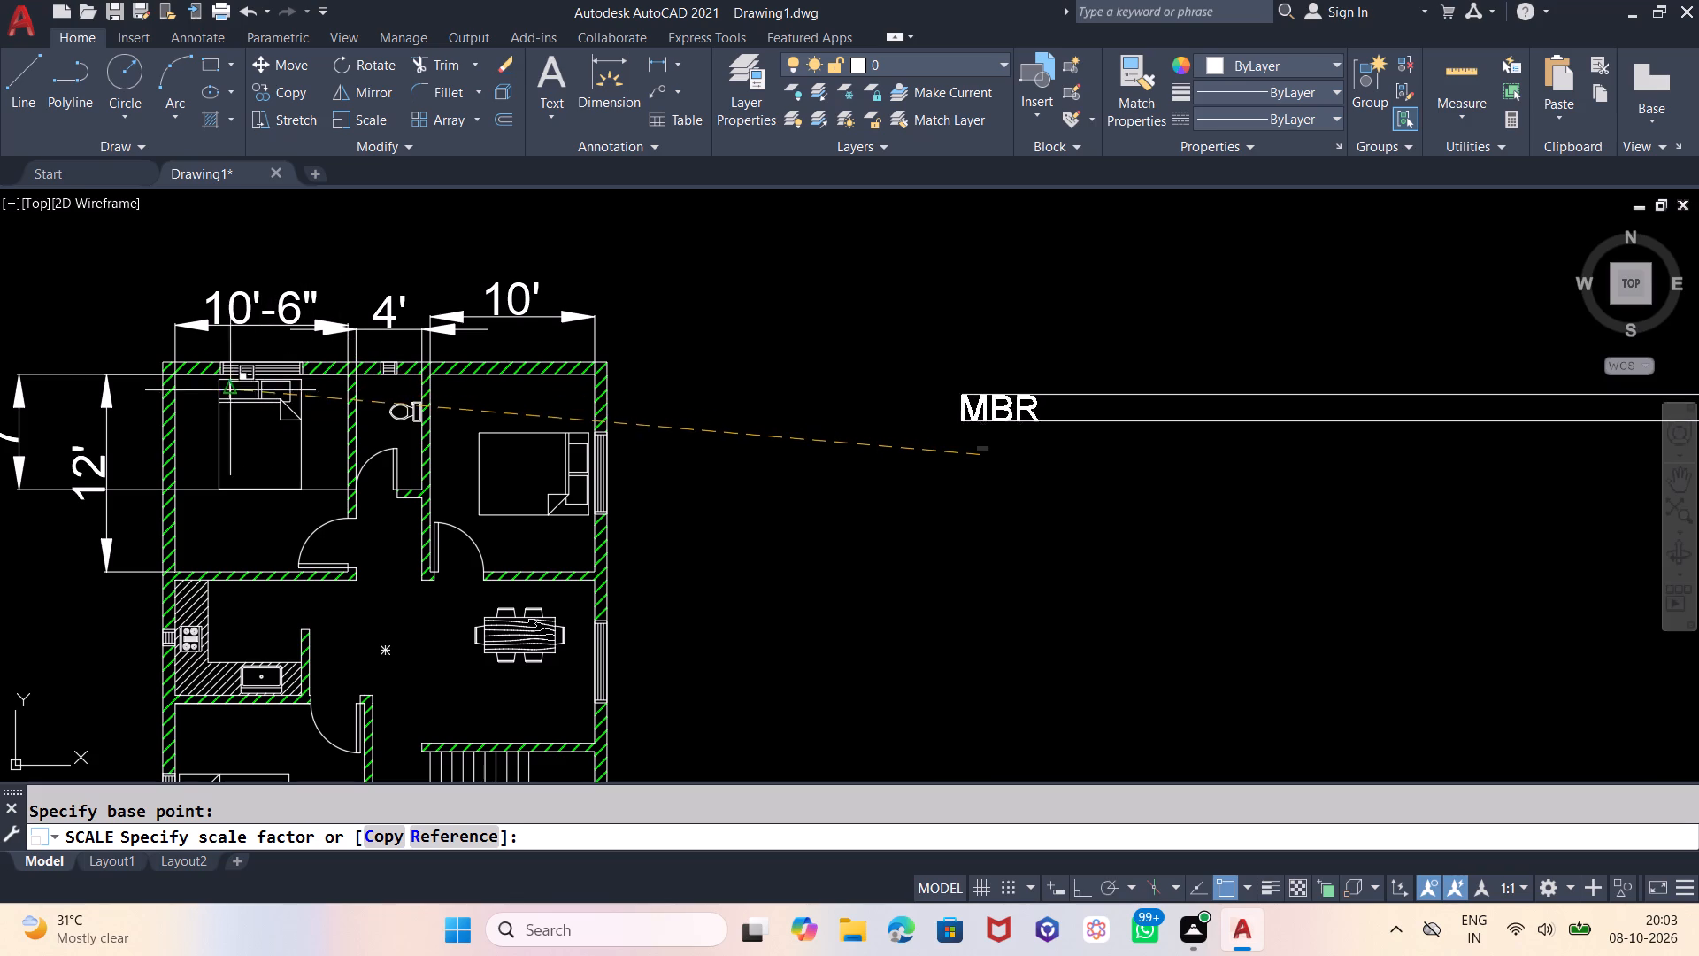
{"action": "left_click", "coordinate": [177, 390]}
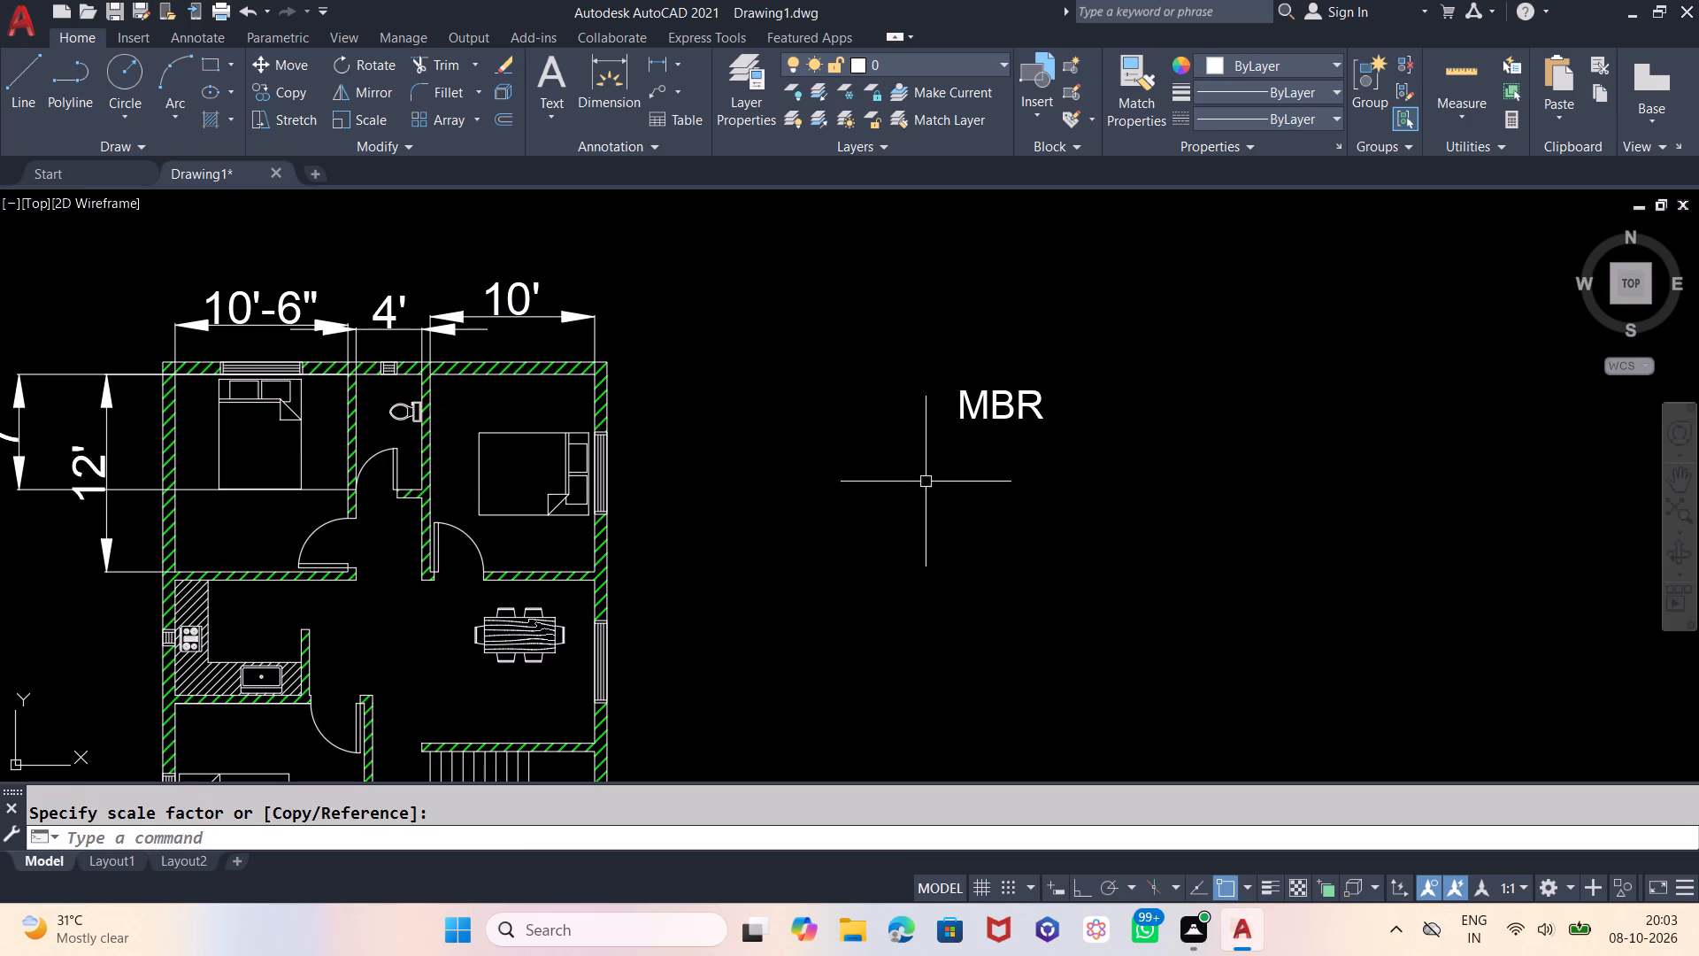
Copy the enlarged MBR text below the bed in the northwest bedroom and above the bed in the northeast bedroom.
{"action": "scroll", "coordinate": [1014, 348], "scroll_direction": "down", "scroll_amount": 1}
{"action": "left_click_drag", "start_coordinate": [1057, 363], "coordinate": [1030, 381]}
{"action": "left_click", "coordinate": [934, 438]}
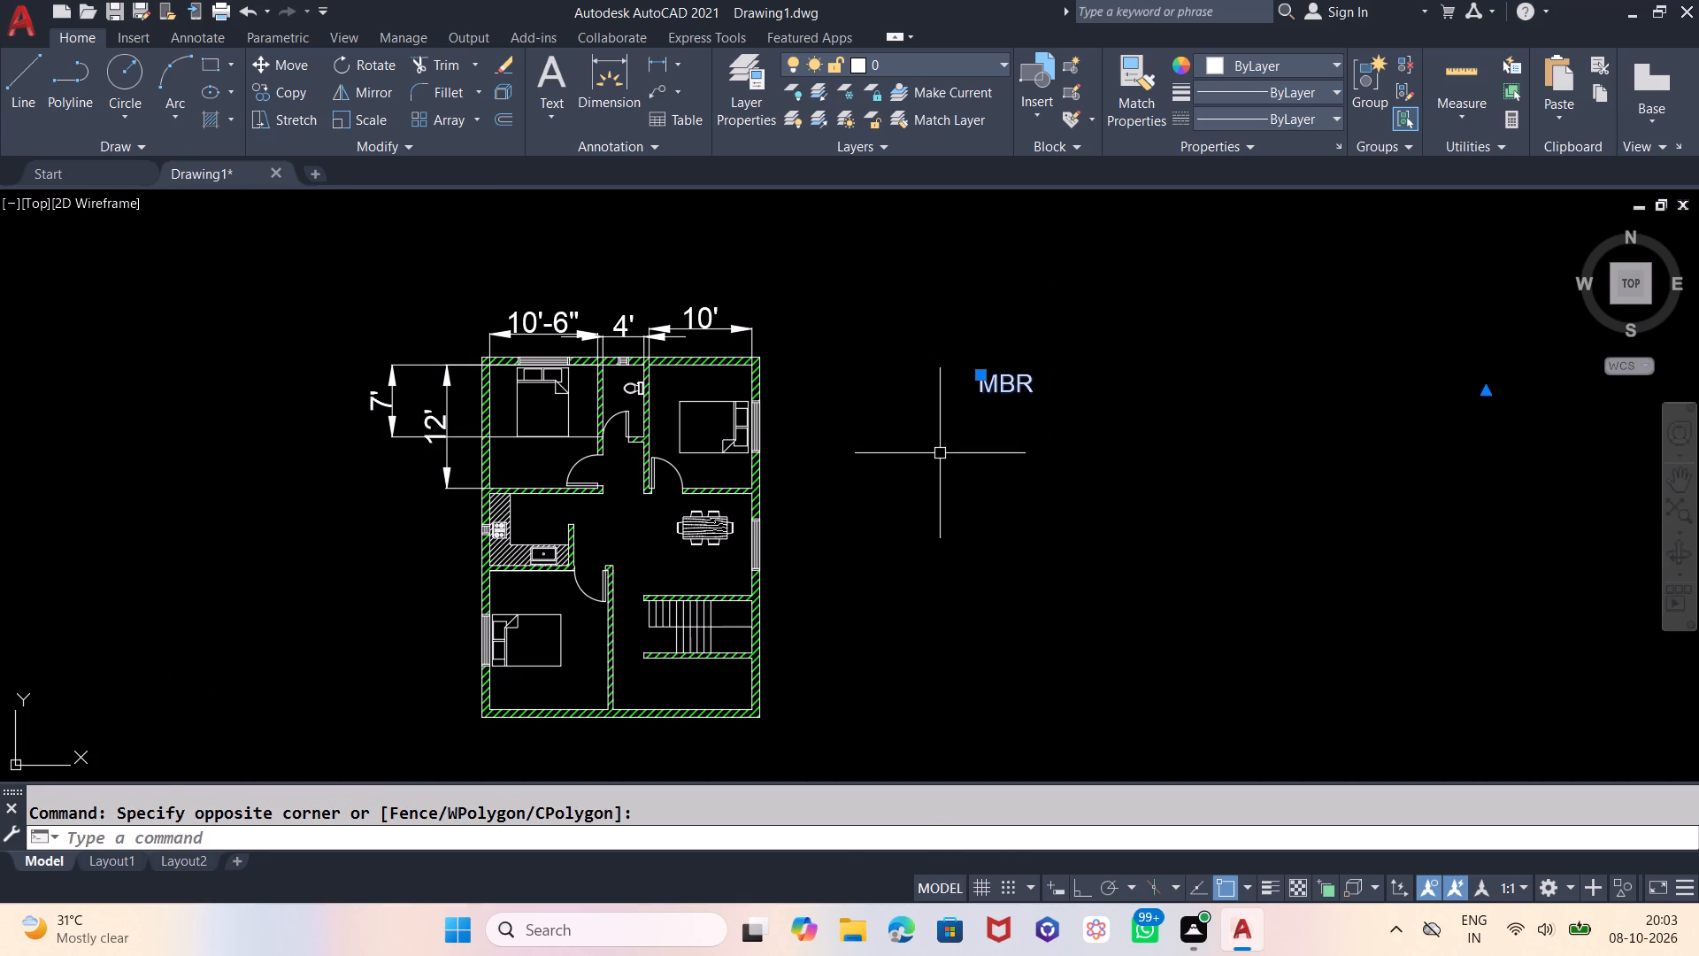
{"action": "key", "text": "c"}
{"action": "key", "text": "p"}
{"action": "key", "text": "Return"}
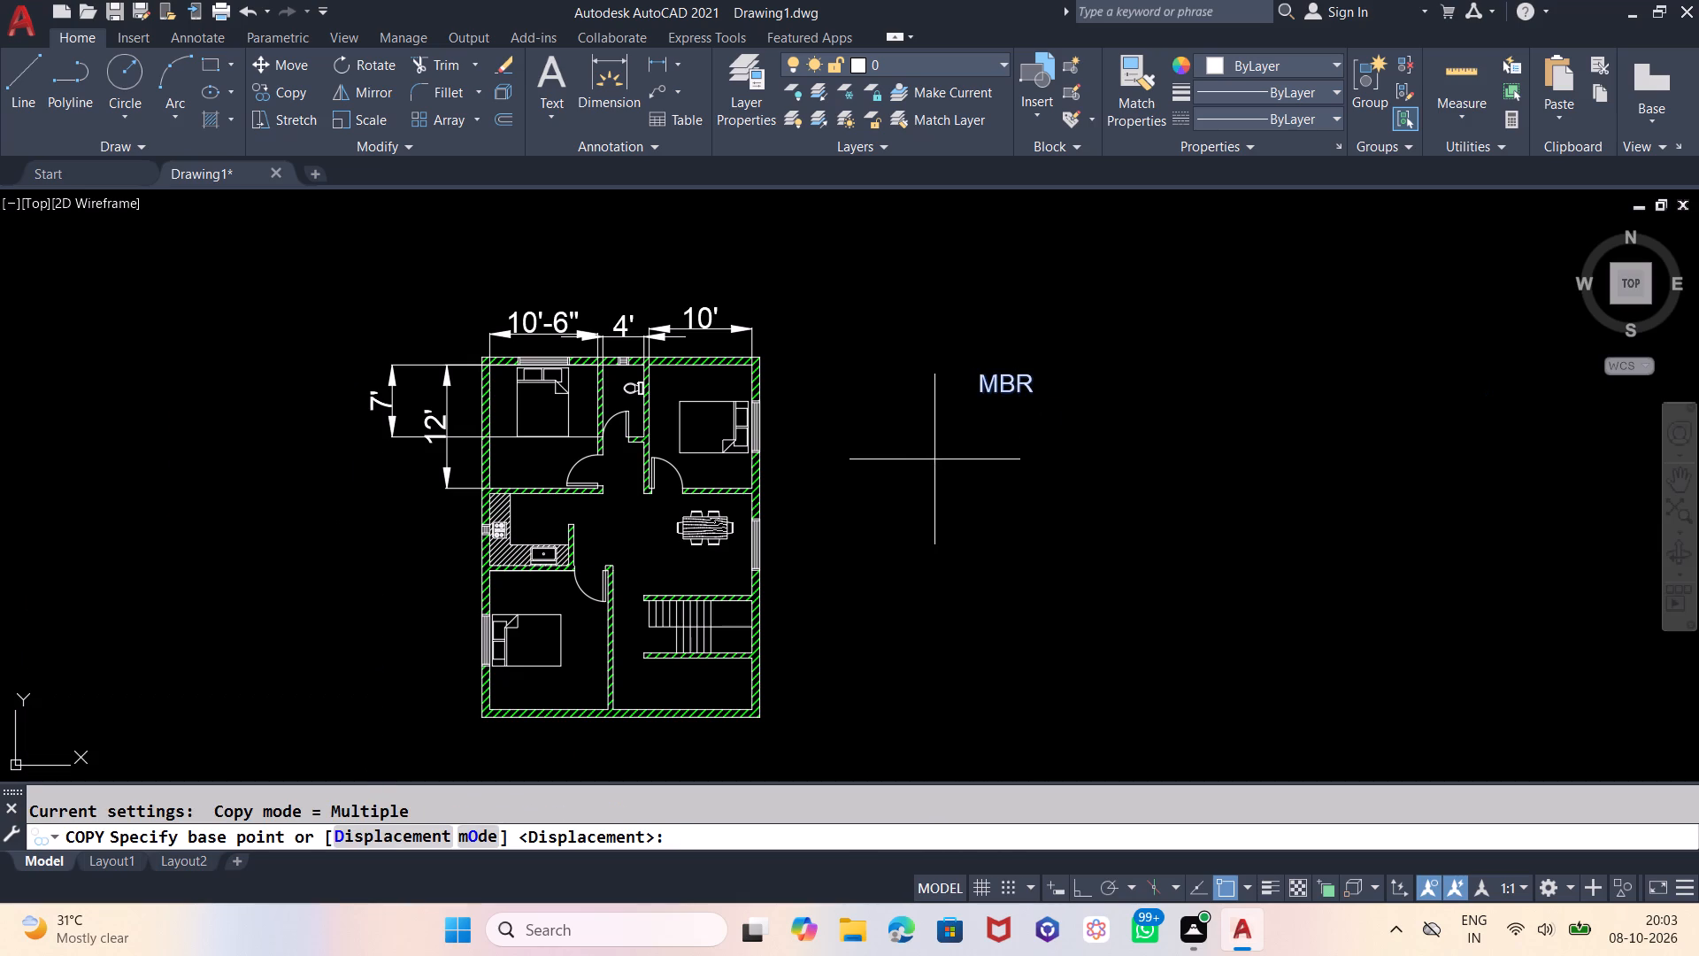
{"action": "left_click", "coordinate": [1002, 409]}
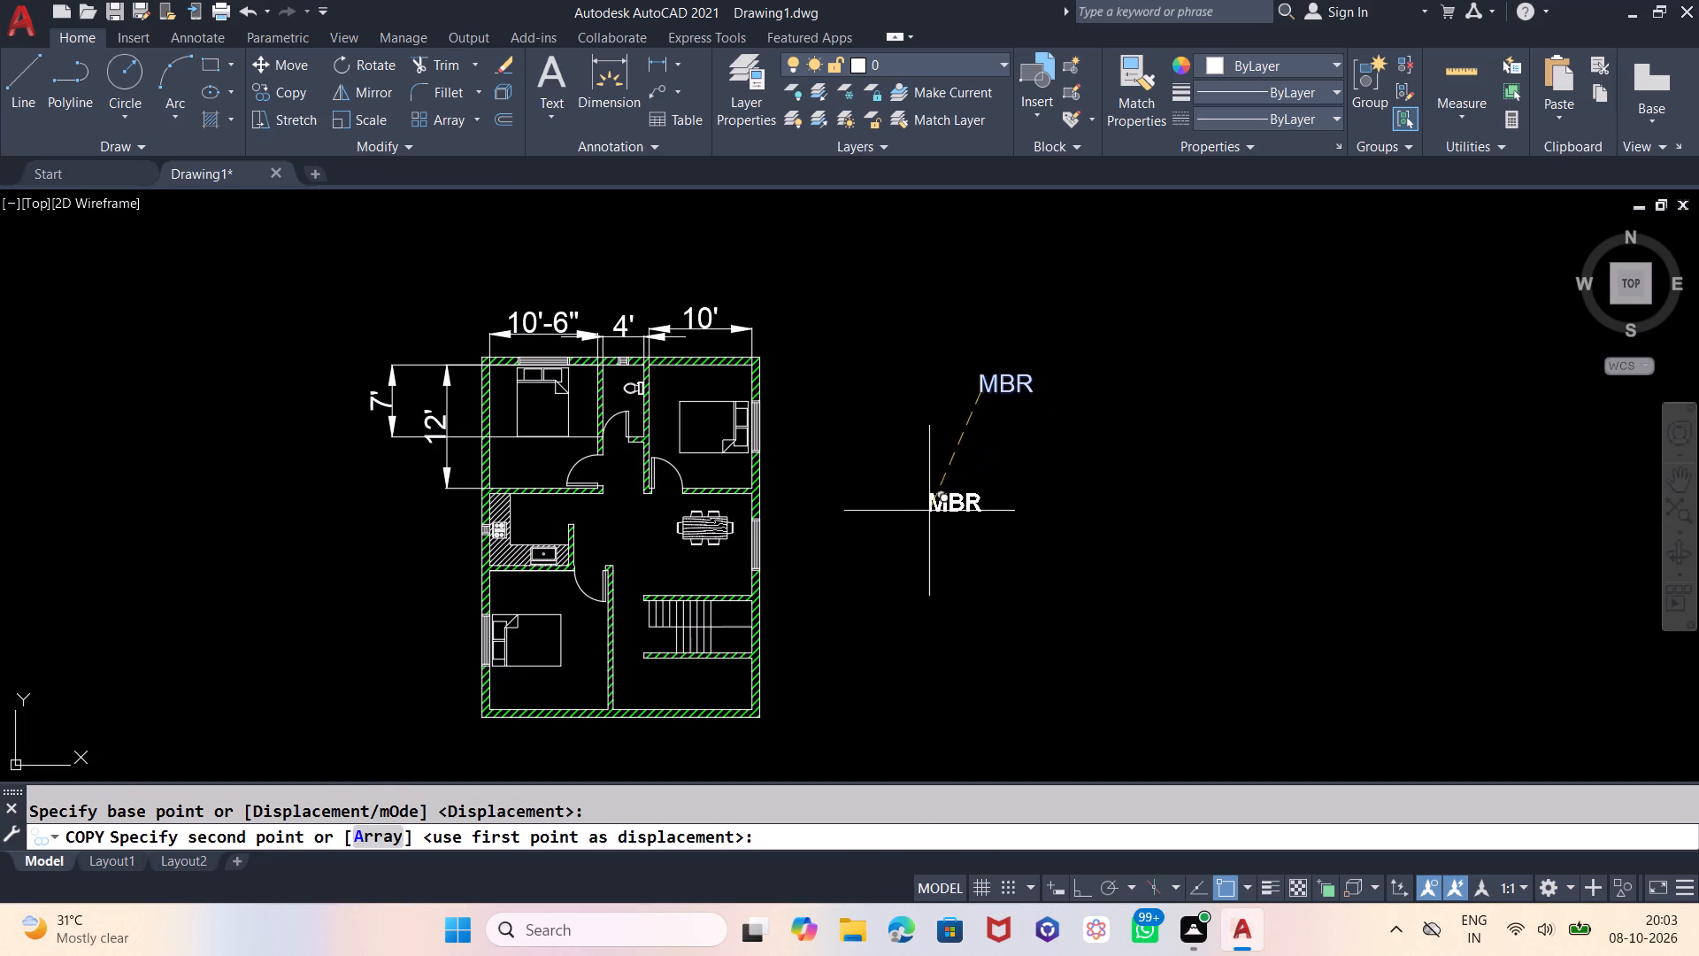
{"action": "scroll", "coordinate": [514, 465], "scroll_direction": "up", "scroll_amount": 2}
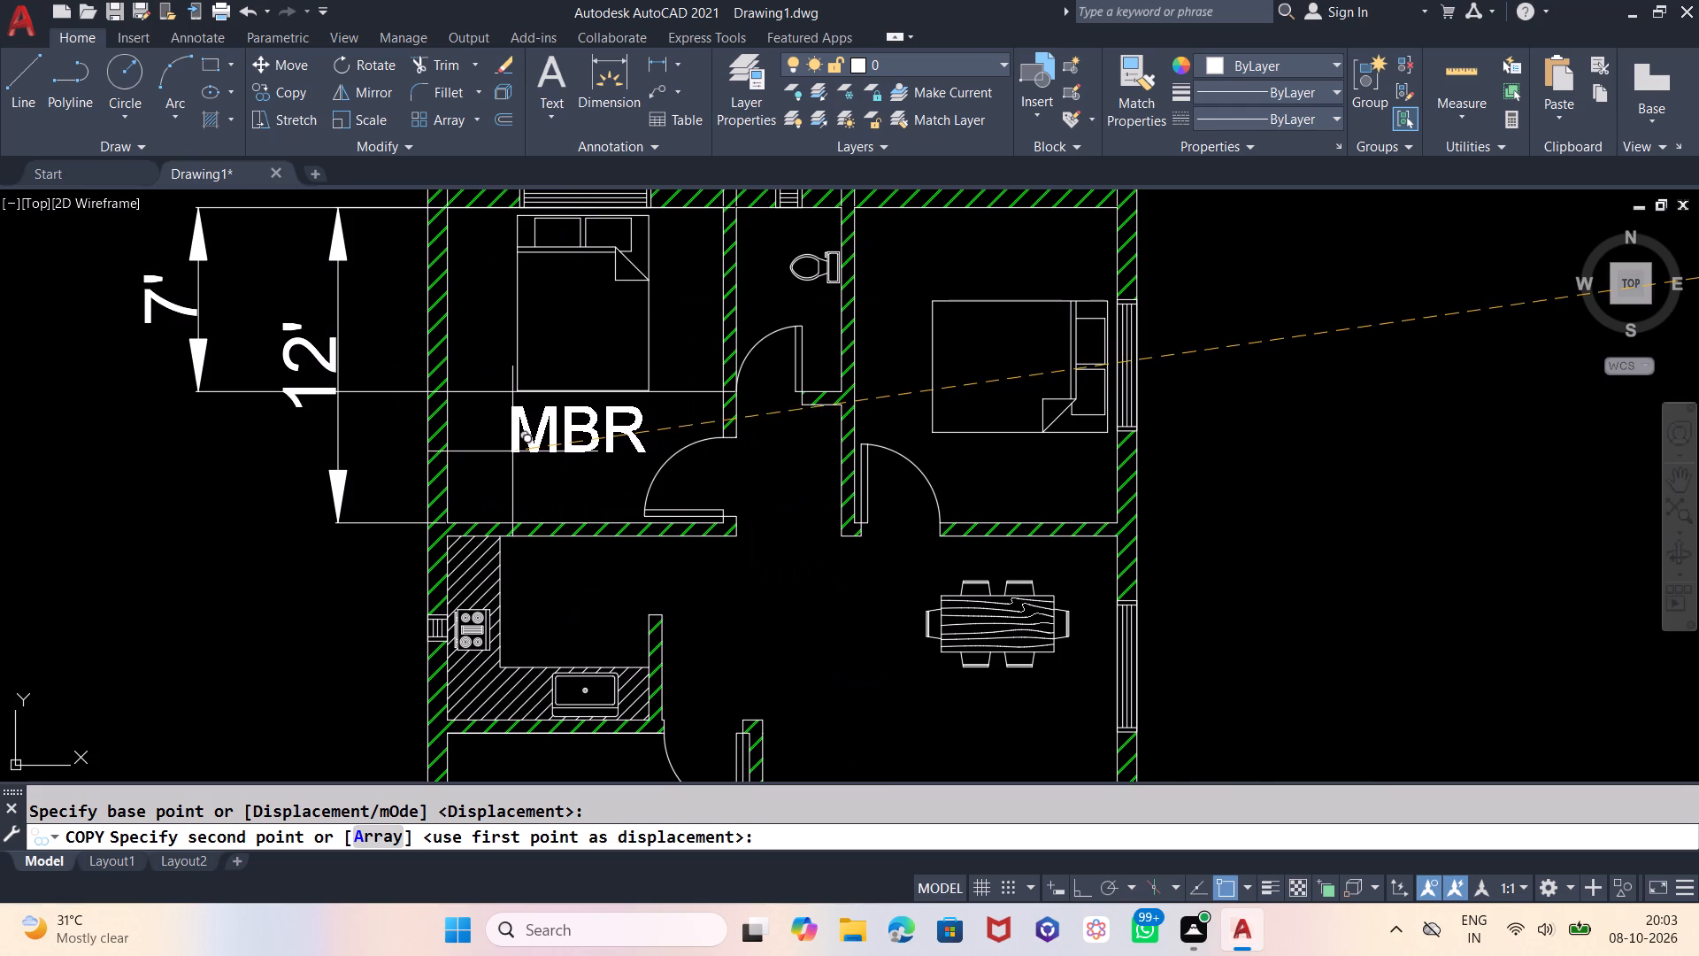
{"action": "left_click", "coordinate": [521, 444]}
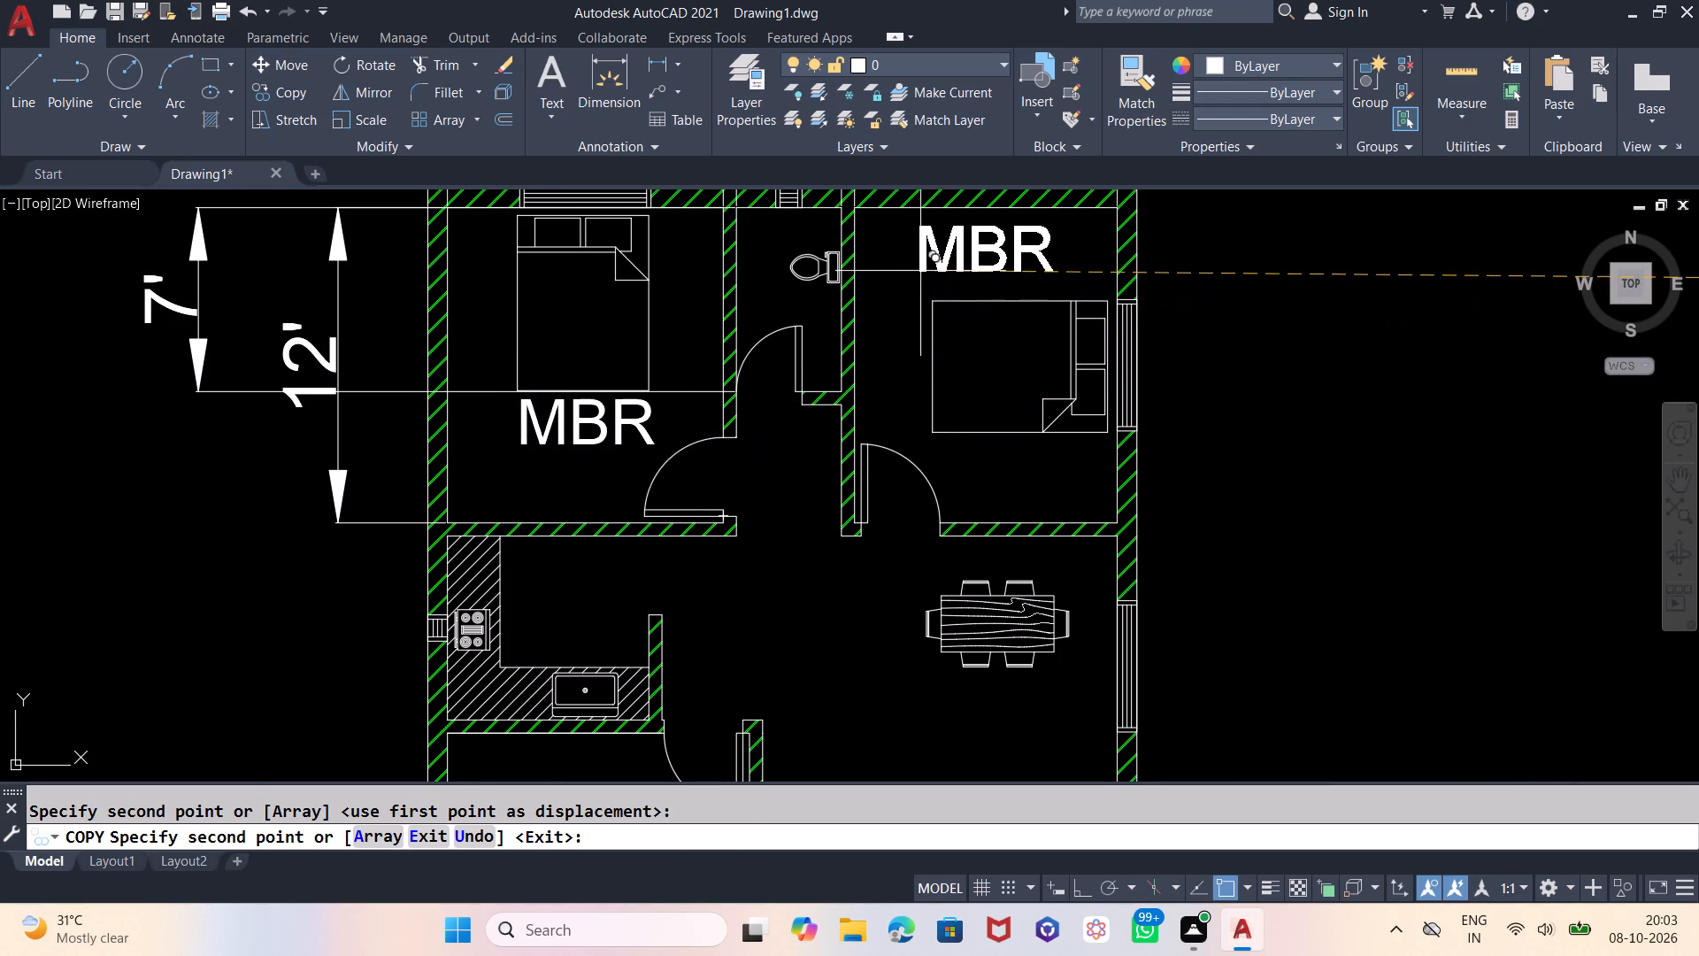
{"action": "left_click", "coordinate": [922, 267]}
Place further MBR copies in the kitchen, southwest bedroom, dining area, room south of the stairs, and at the stairs' west end.
{"action": "scroll", "coordinate": [867, 305], "scroll_direction": "down", "scroll_amount": 1}
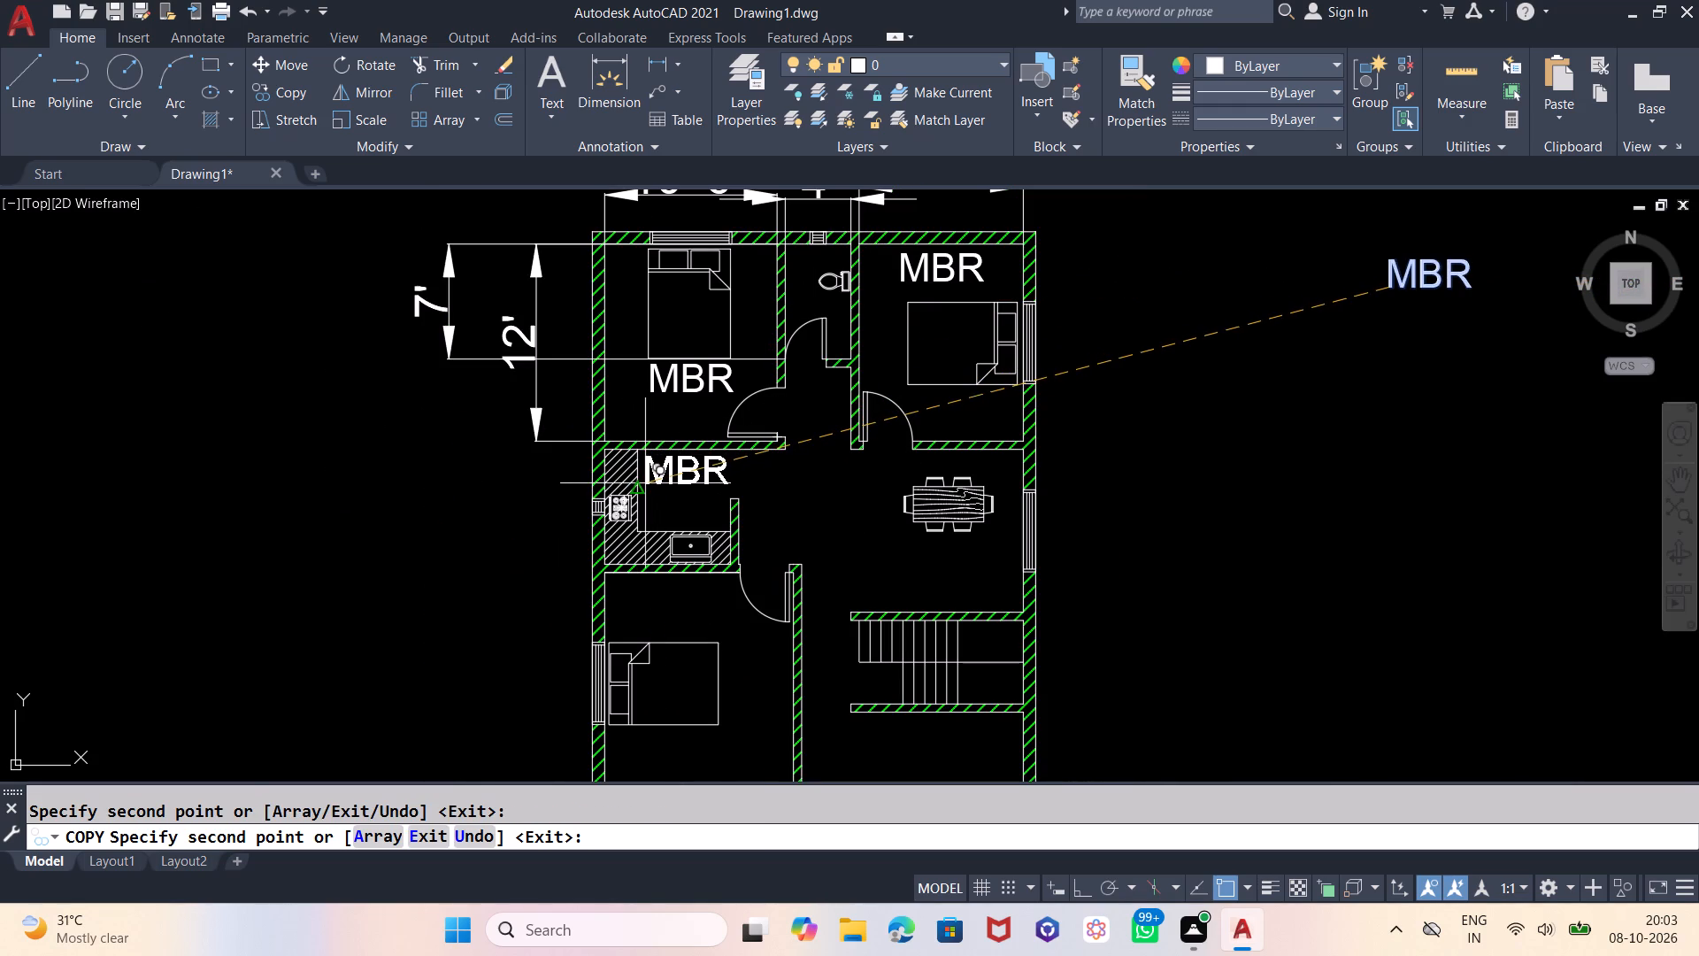
{"action": "left_click", "coordinate": [645, 483]}
{"action": "scroll", "coordinate": [694, 425], "scroll_direction": "down", "scroll_amount": 2}
{"action": "scroll", "coordinate": [708, 548], "scroll_direction": "up", "scroll_amount": 1}
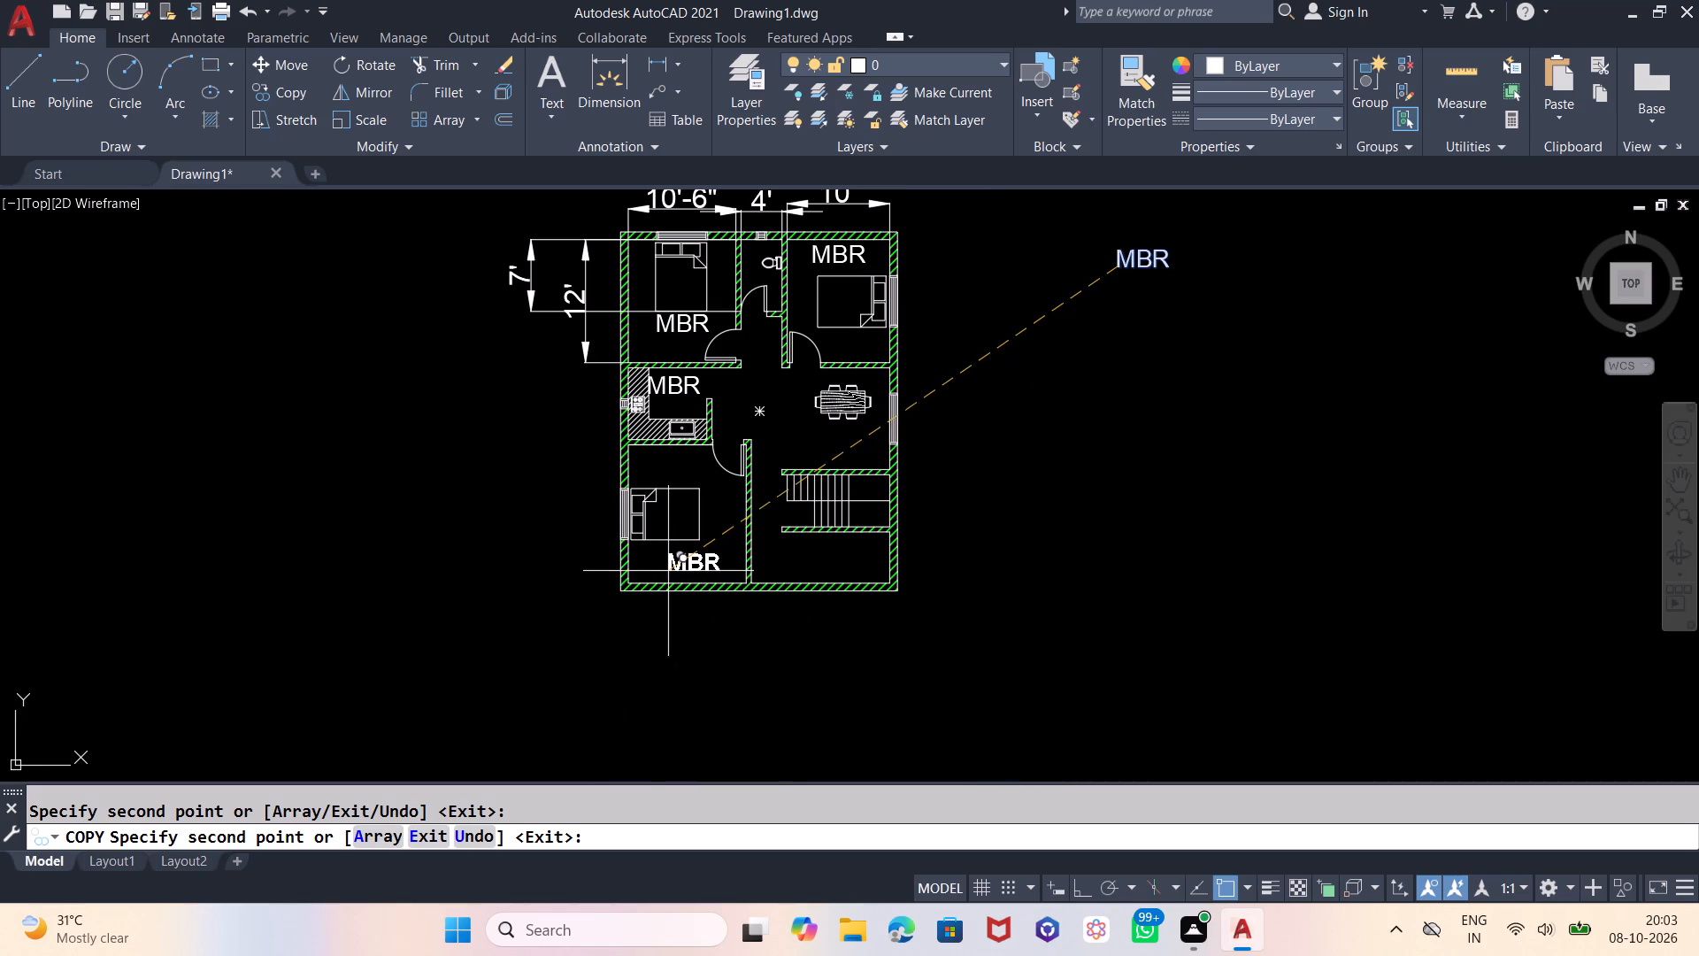
{"action": "left_click", "coordinate": [668, 568]}
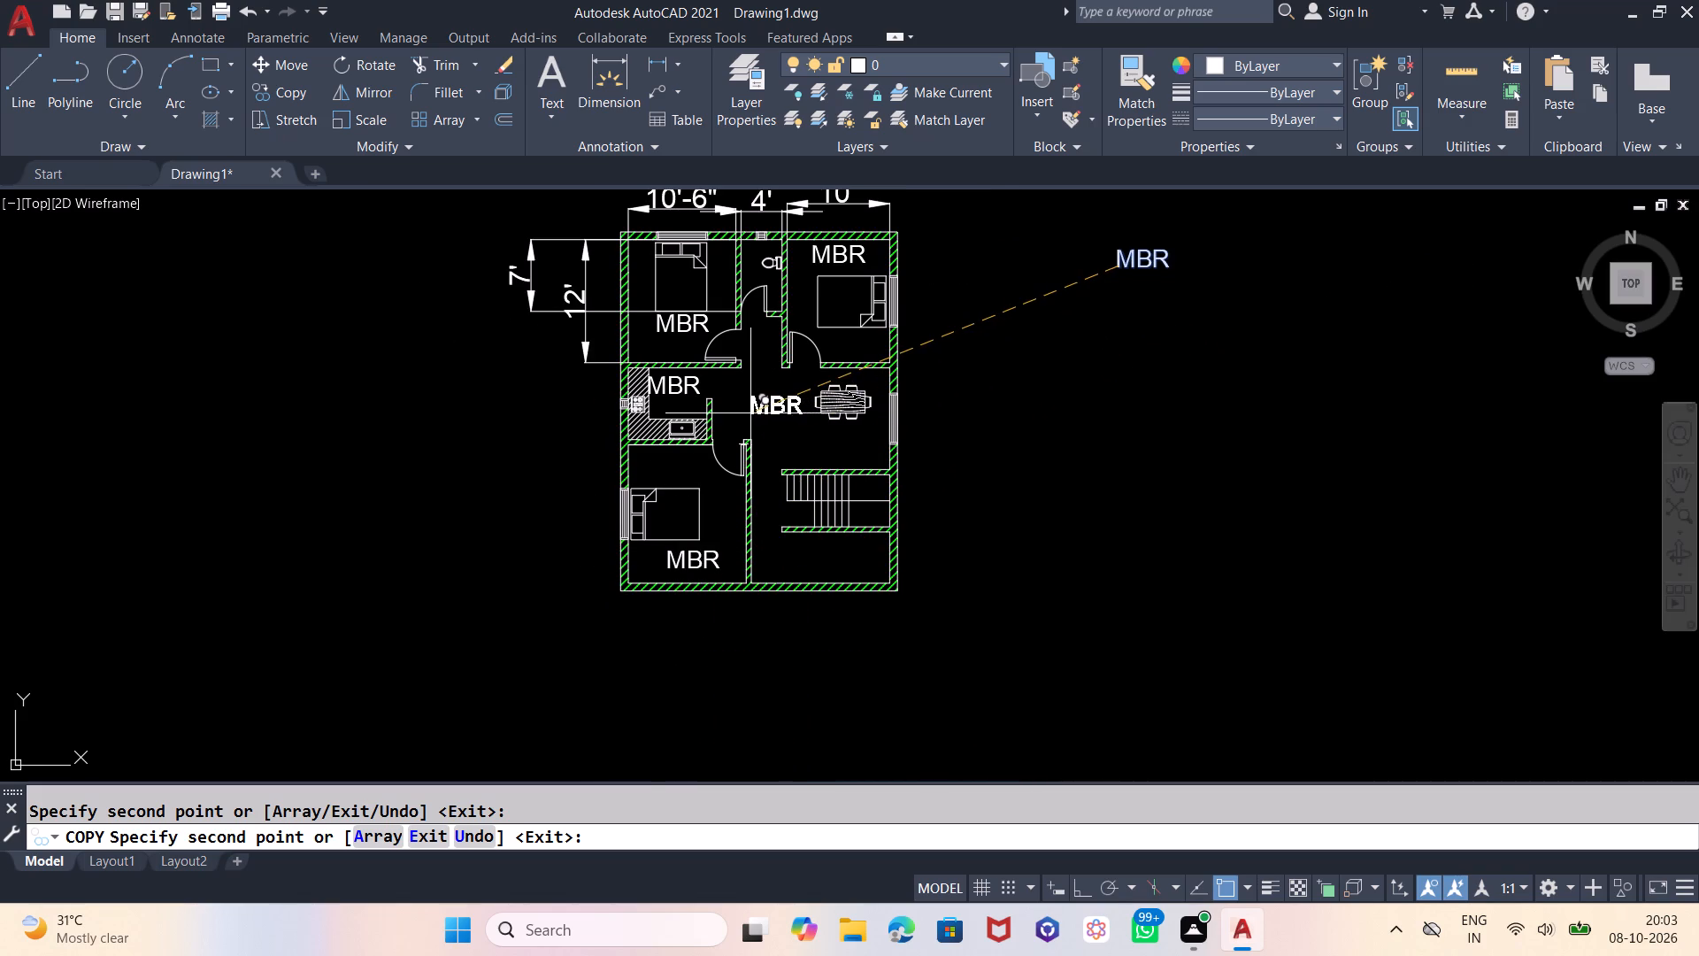
{"action": "left_click", "coordinate": [750, 413]}
{"action": "left_click", "coordinate": [796, 573]}
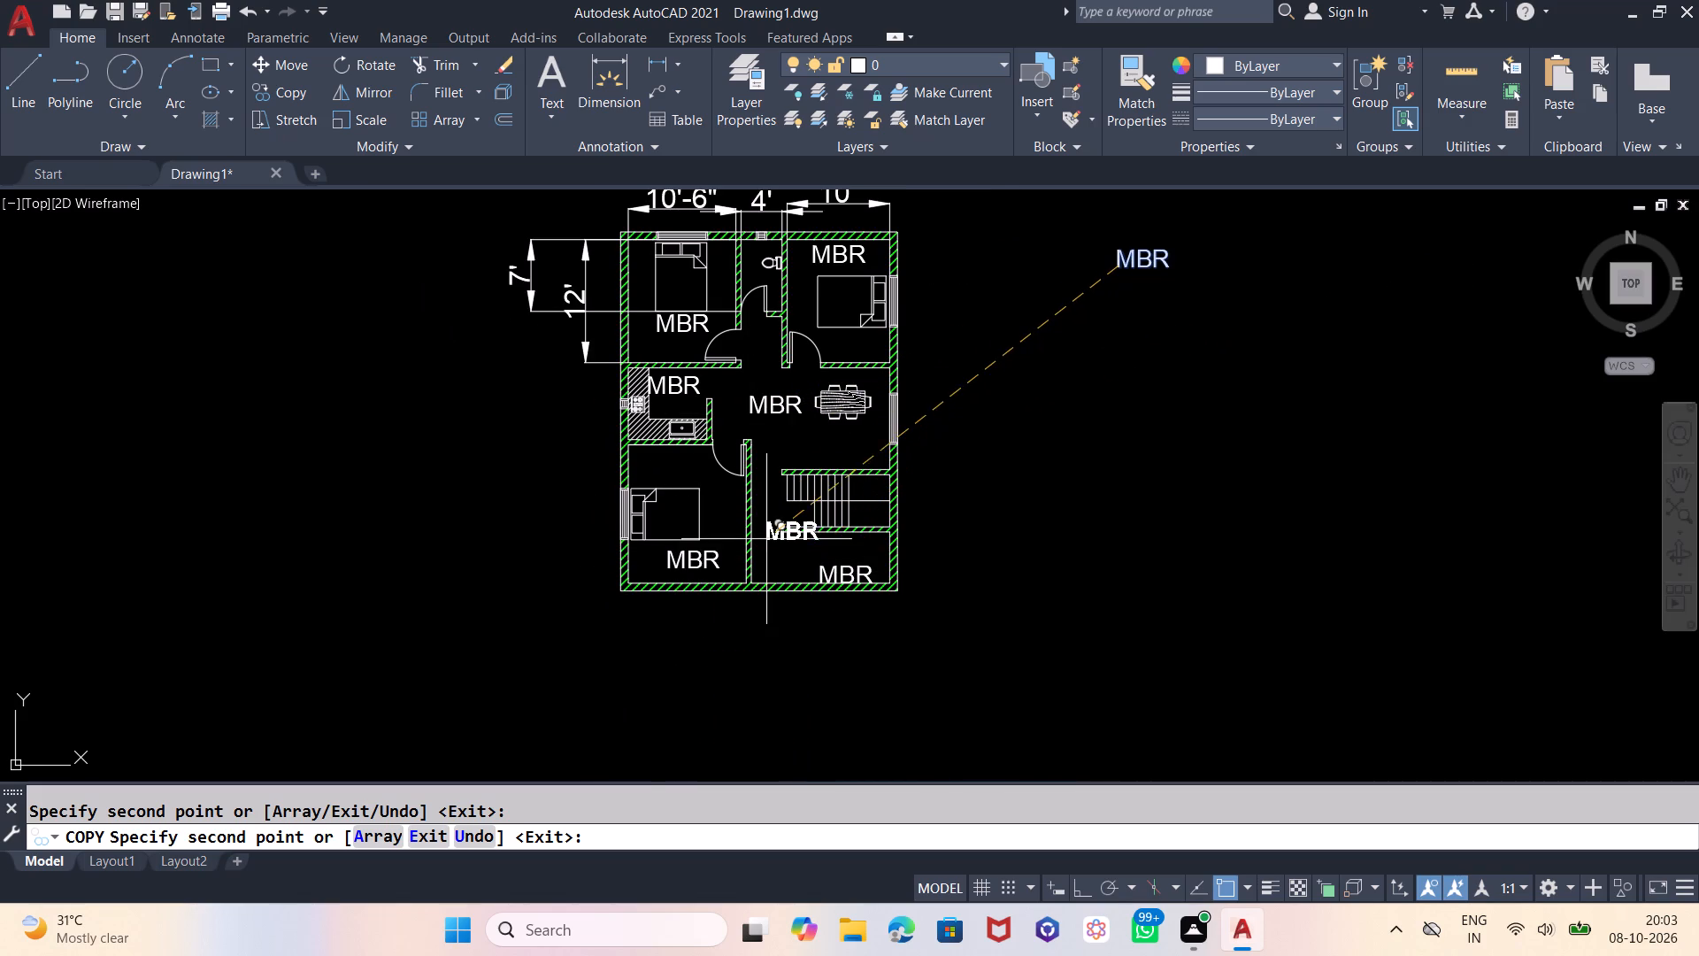
{"action": "left_click", "coordinate": [764, 523]}
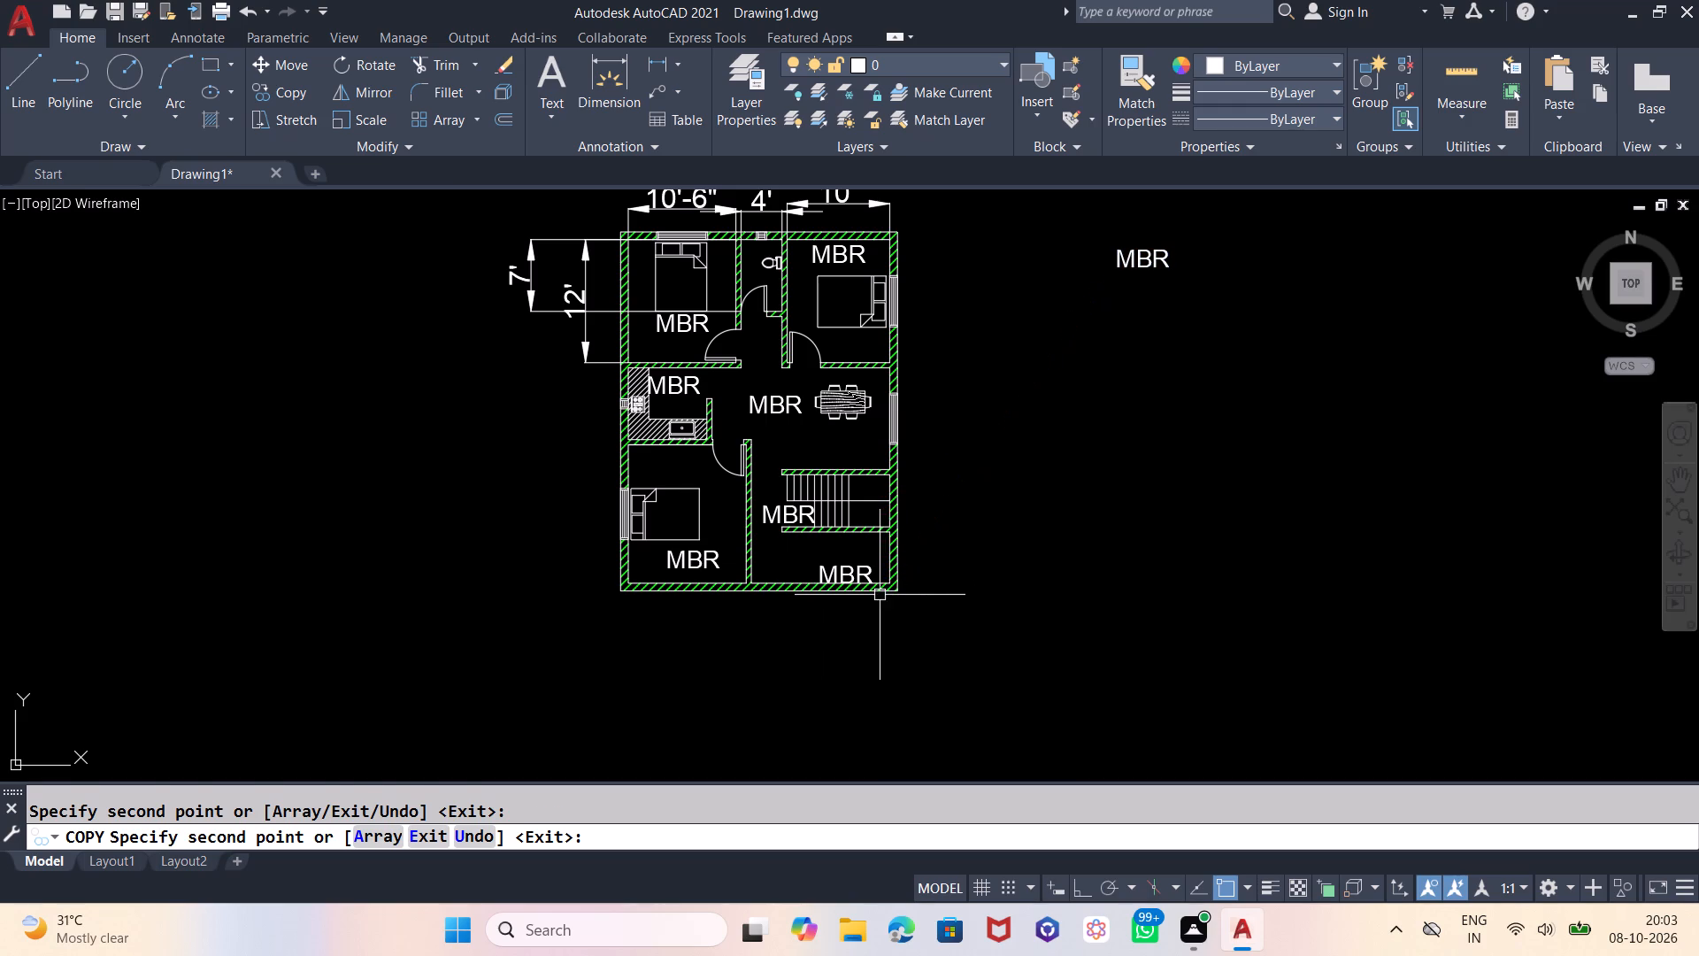
{"action": "key", "text": "Escape"}
Scale the northwest bedroom's MBR label down to about half size from a base point just below it.
{"action": "scroll", "coordinate": [913, 696], "scroll_direction": "down", "scroll_amount": 1}
{"action": "scroll", "coordinate": [782, 483], "scroll_direction": "up", "scroll_amount": 2}
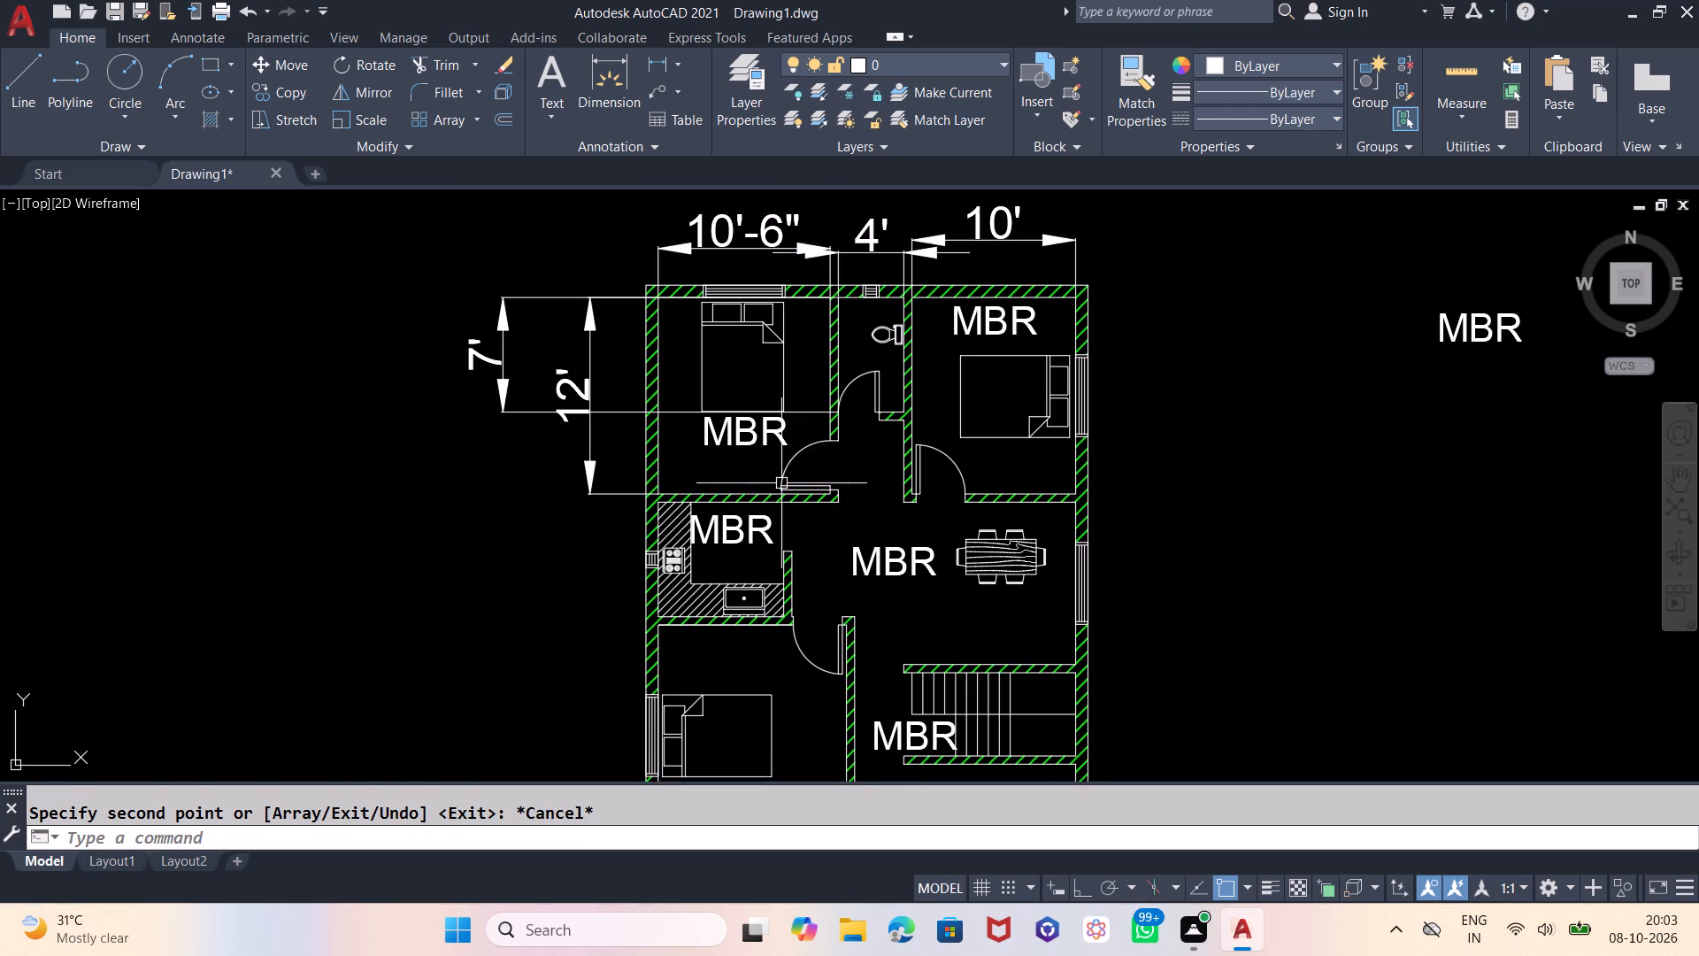
{"action": "scroll", "coordinate": [734, 432], "scroll_direction": "up", "scroll_amount": 1}
{"action": "left_click", "coordinate": [744, 435]}
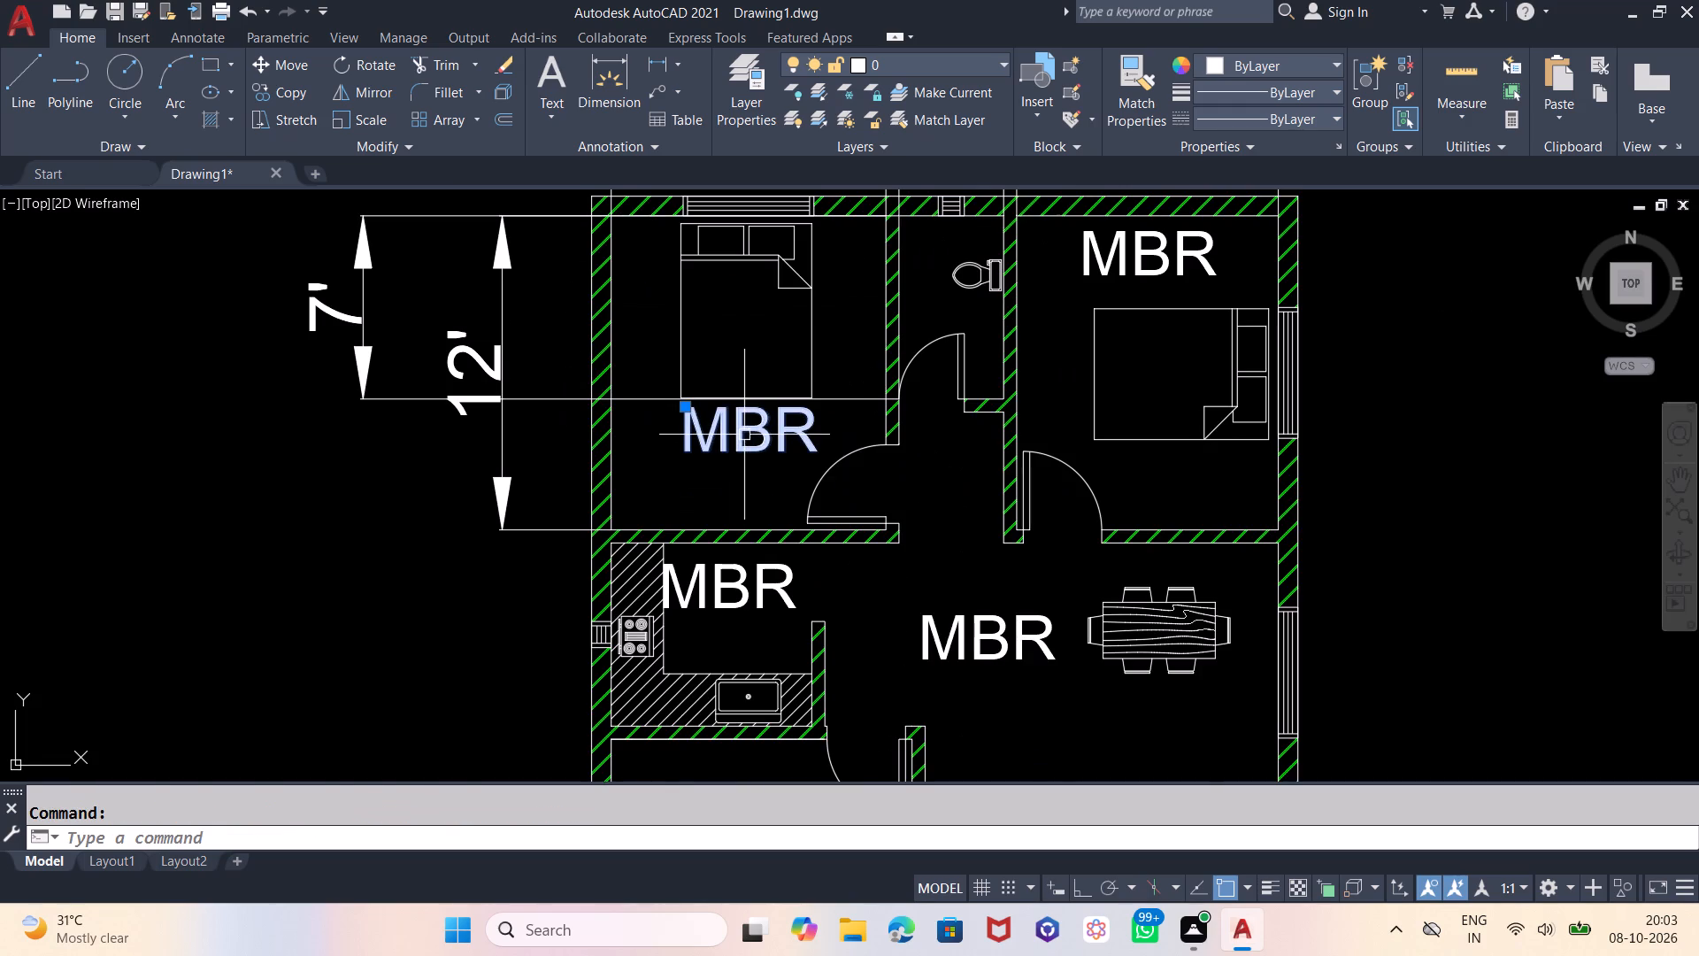
{"action": "type", "text": "SC"}
{"action": "key", "text": "Return"}
{"action": "left_click", "coordinate": [761, 490]}
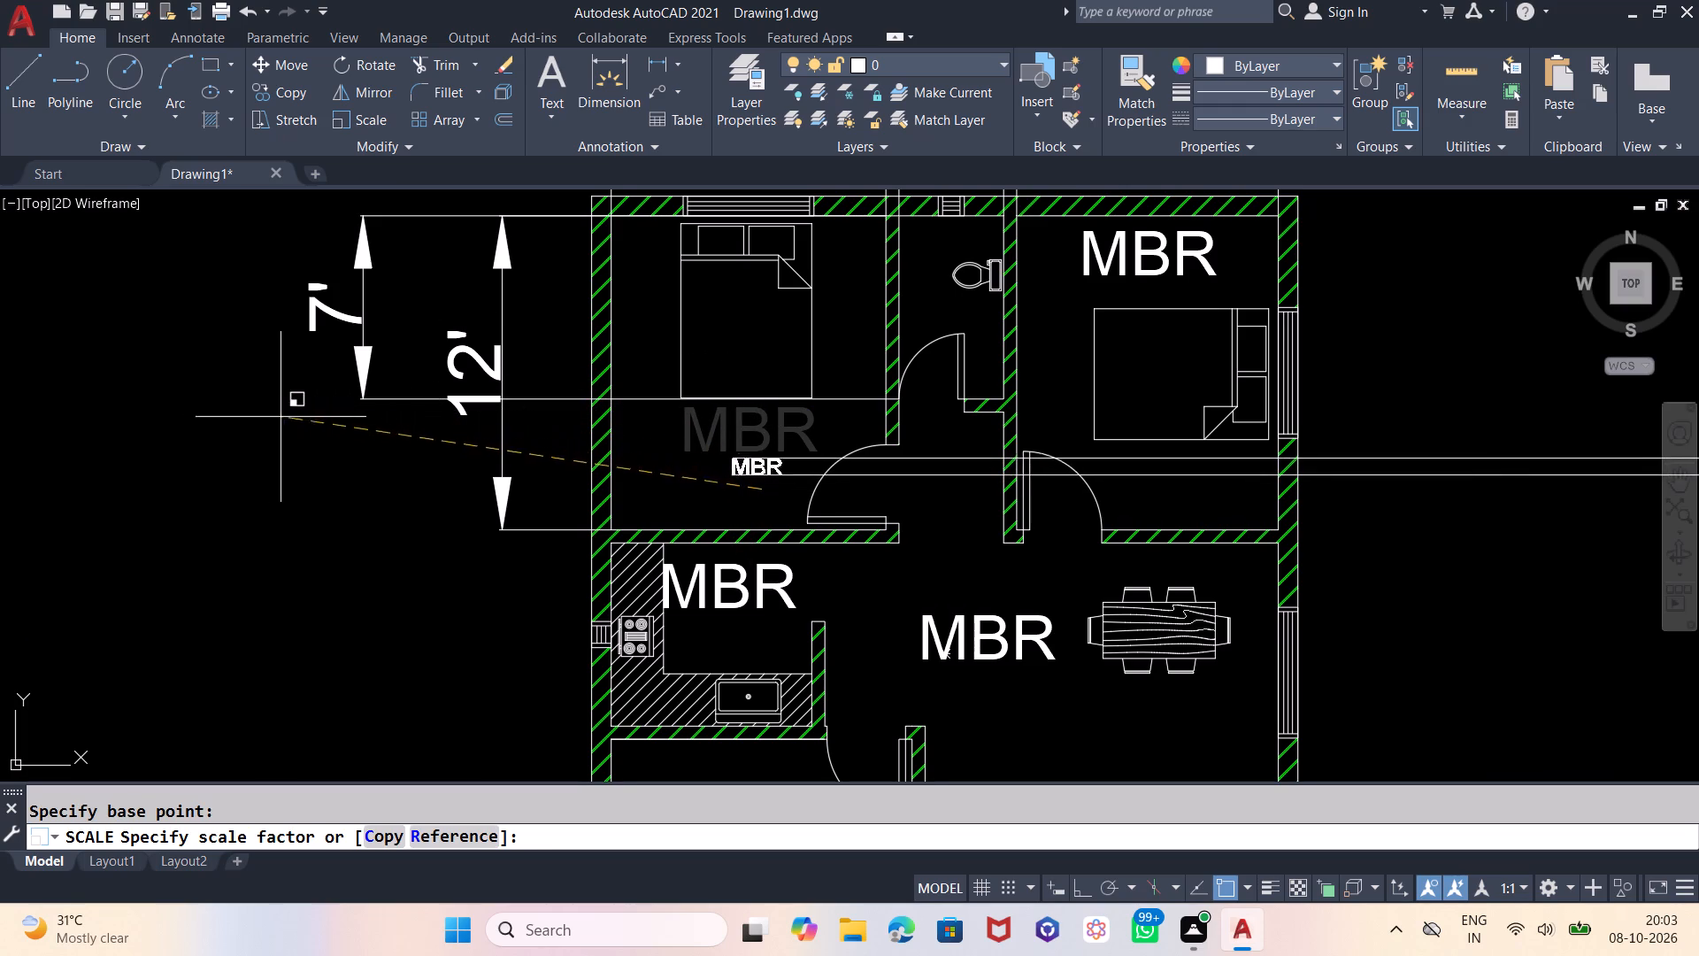
{"action": "left_click", "coordinate": [54, 460]}
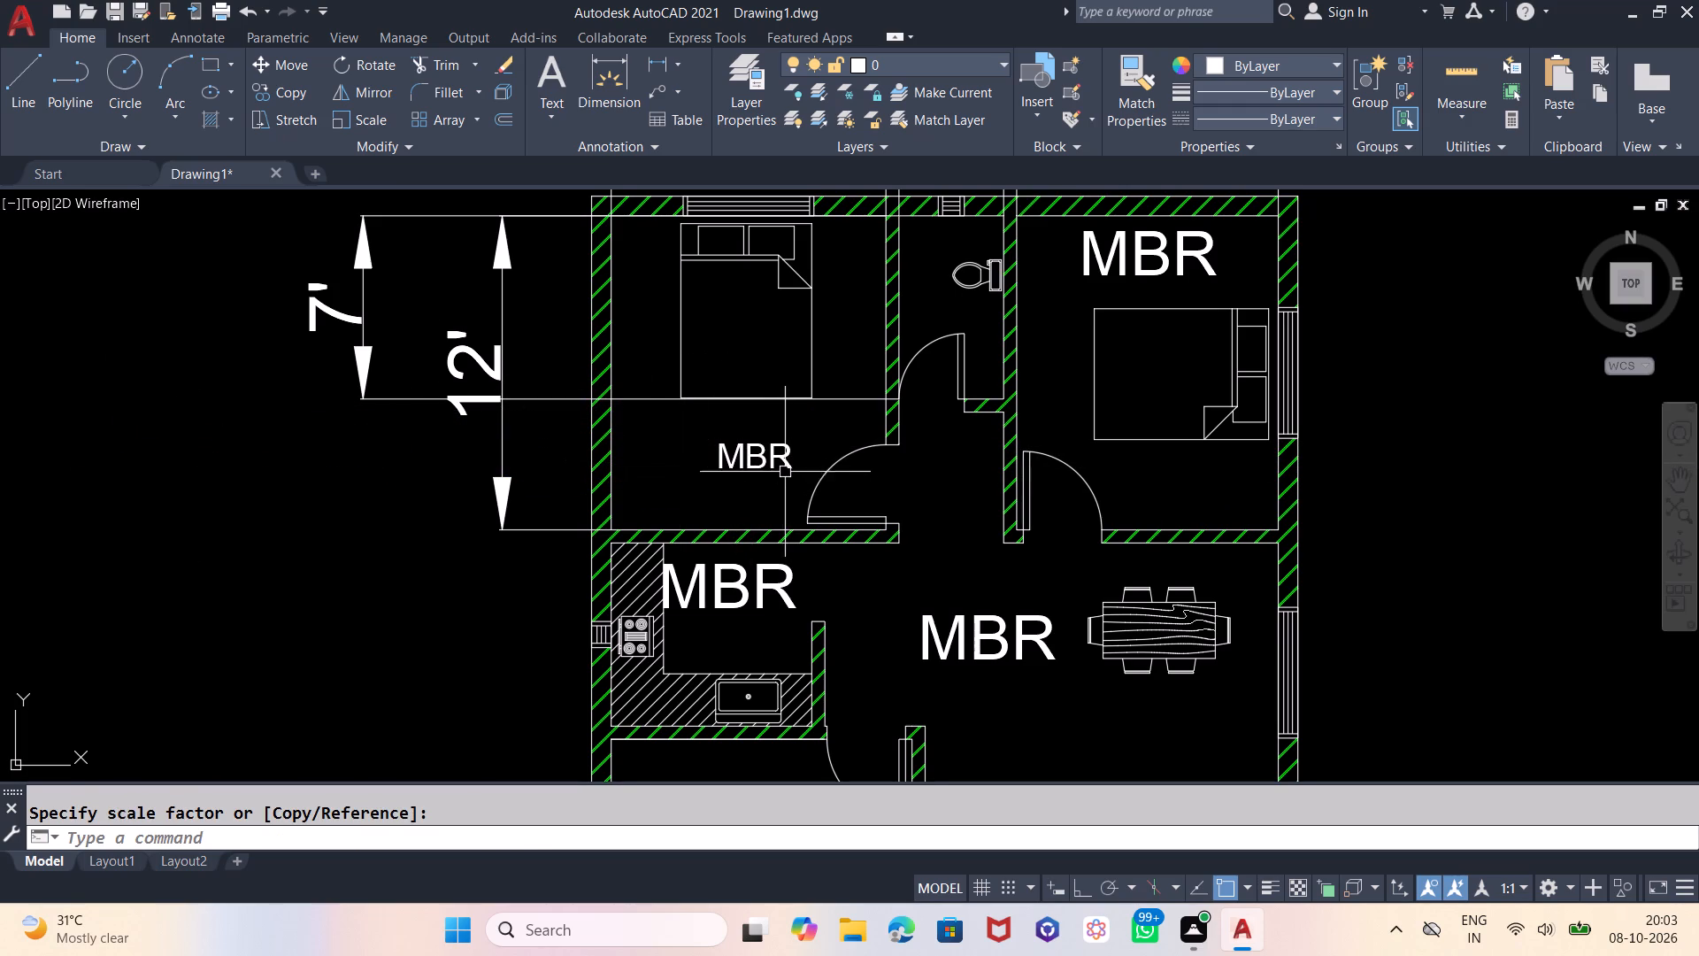
Move the reduced MBR label up to just beneath the northwest bedroom's bed.
{"action": "left_click", "coordinate": [766, 456]}
{"action": "key", "text": "m"}
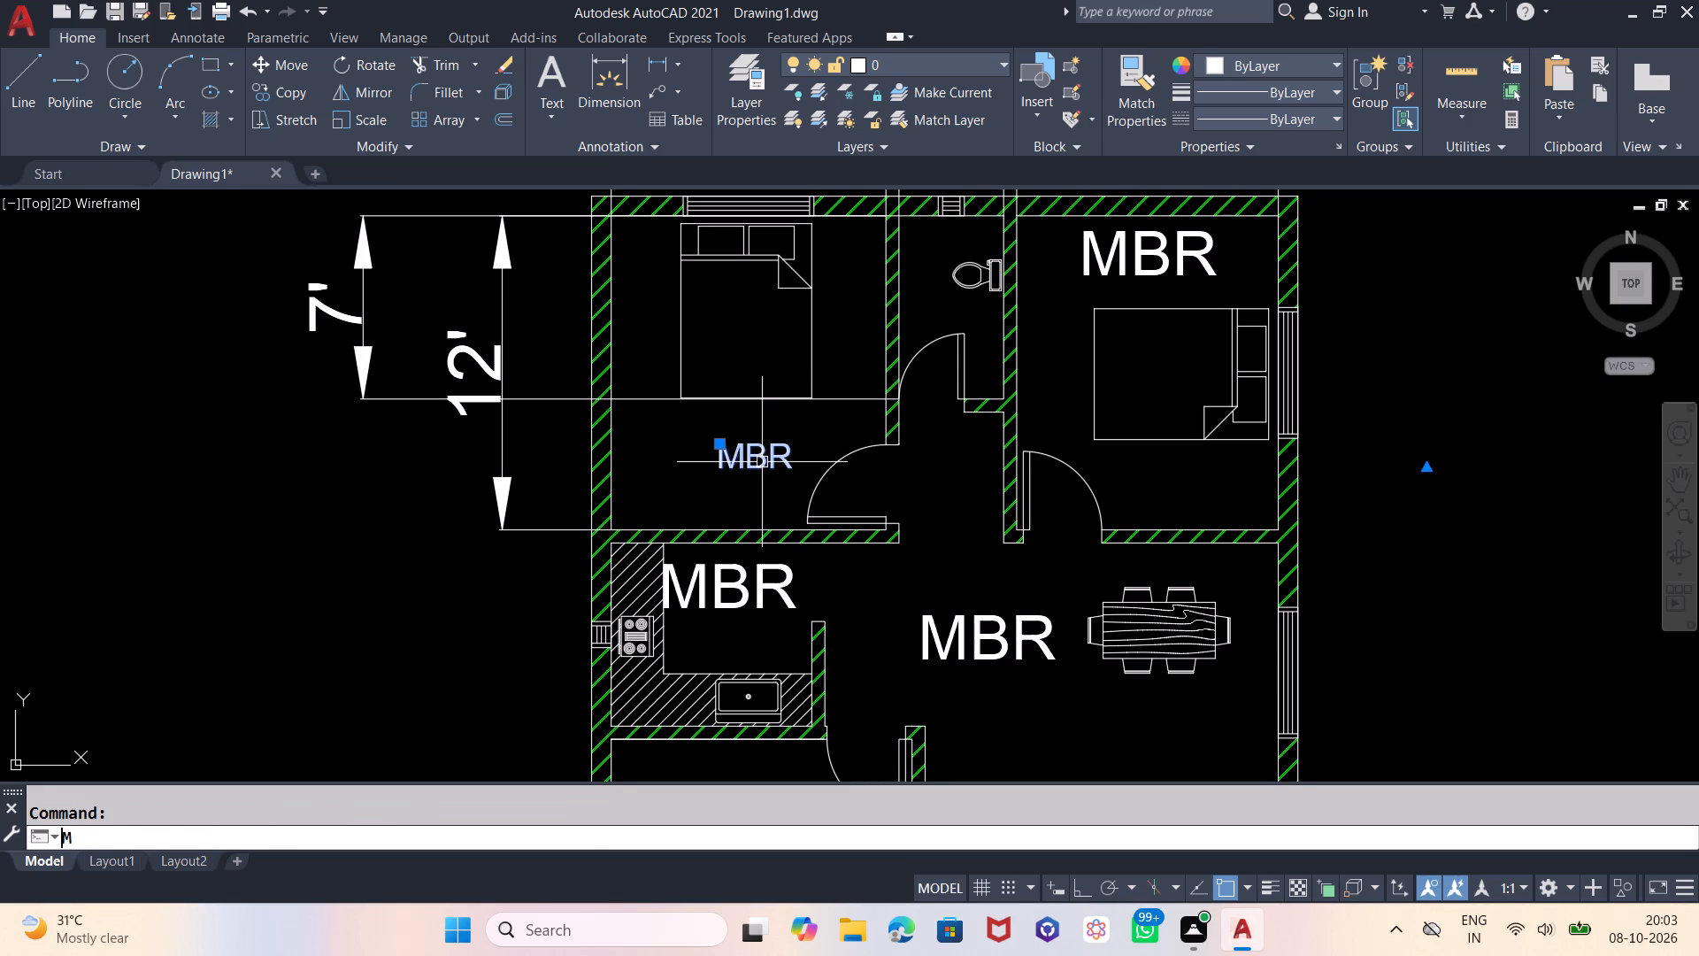
{"action": "key", "text": "Return"}
{"action": "left_click", "coordinate": [762, 497]}
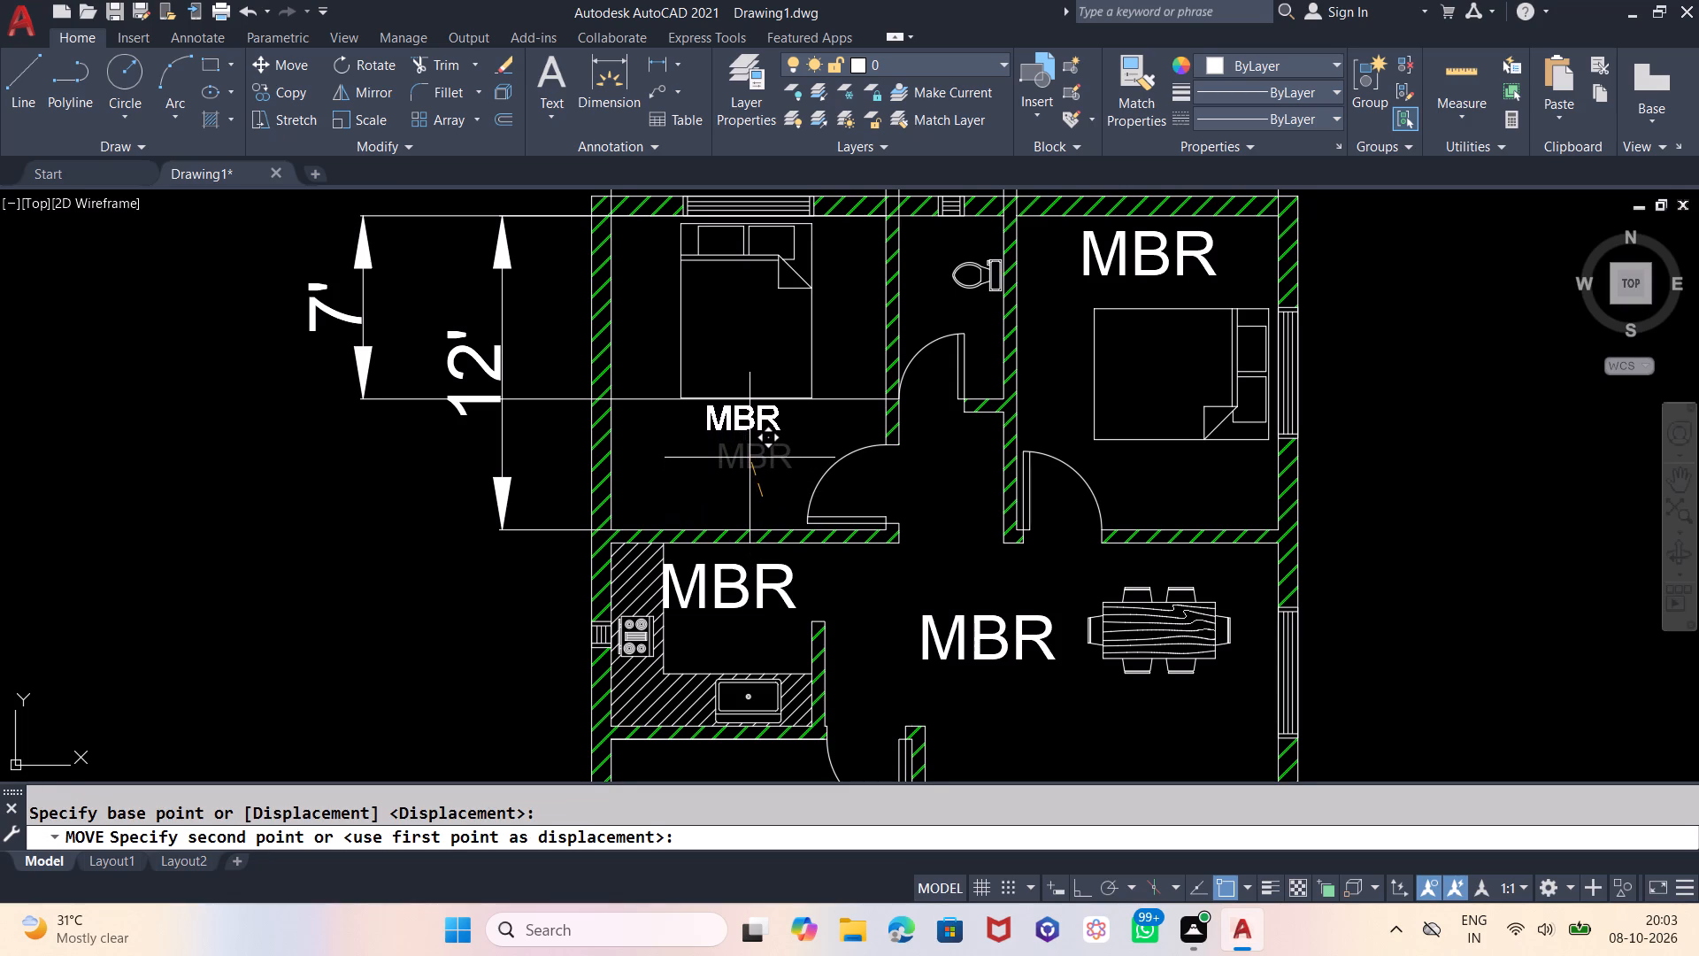
{"action": "left_click", "coordinate": [750, 458]}
Copy the reduced MBR label directly below itself to make a second text line in the northwest bedroom.
{"action": "left_click", "coordinate": [747, 423]}
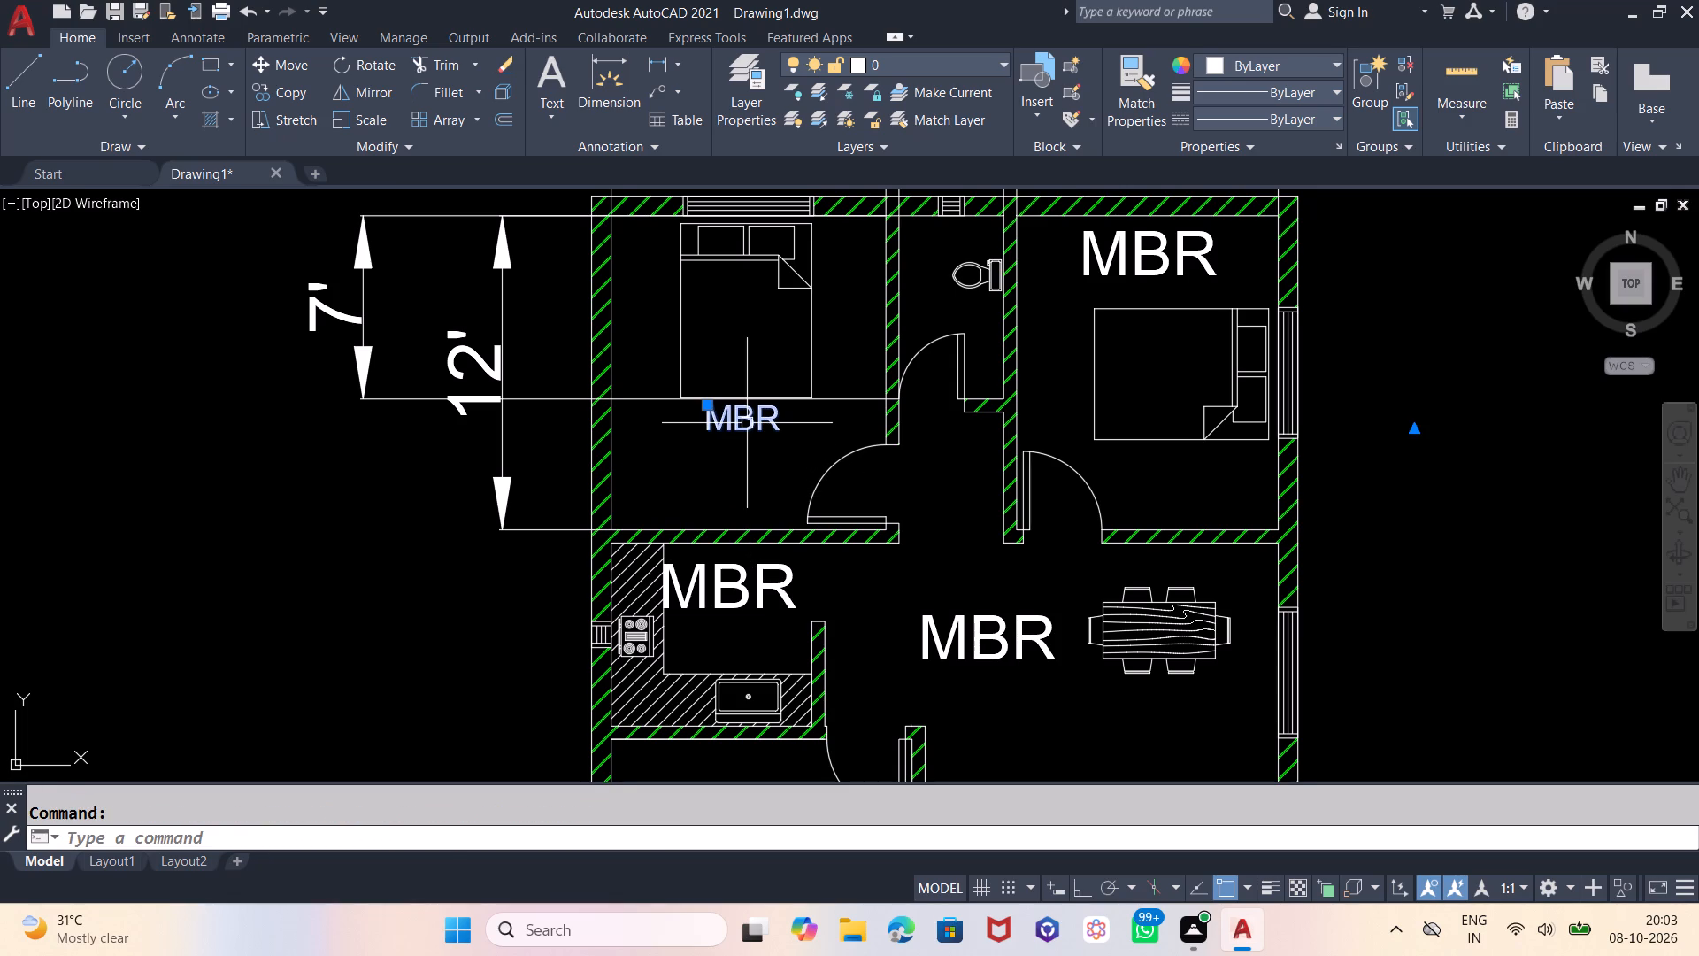
{"action": "type", "text": "CP"}
{"action": "key", "text": "Return"}
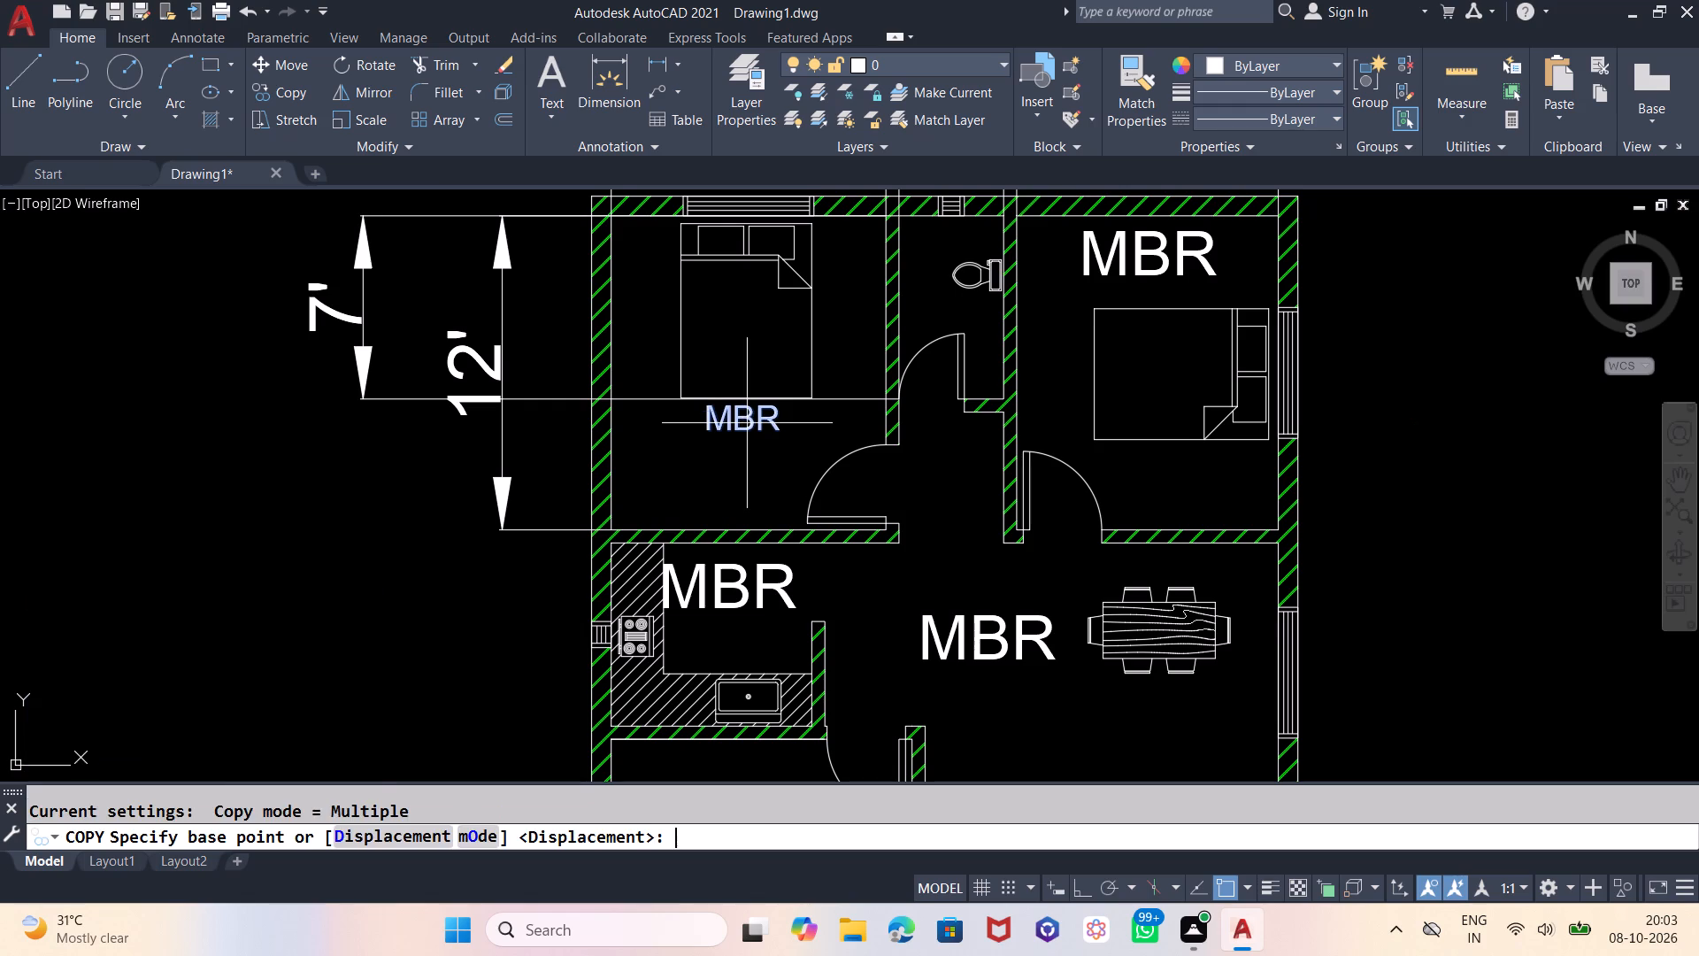
{"action": "left_click", "coordinate": [747, 423]}
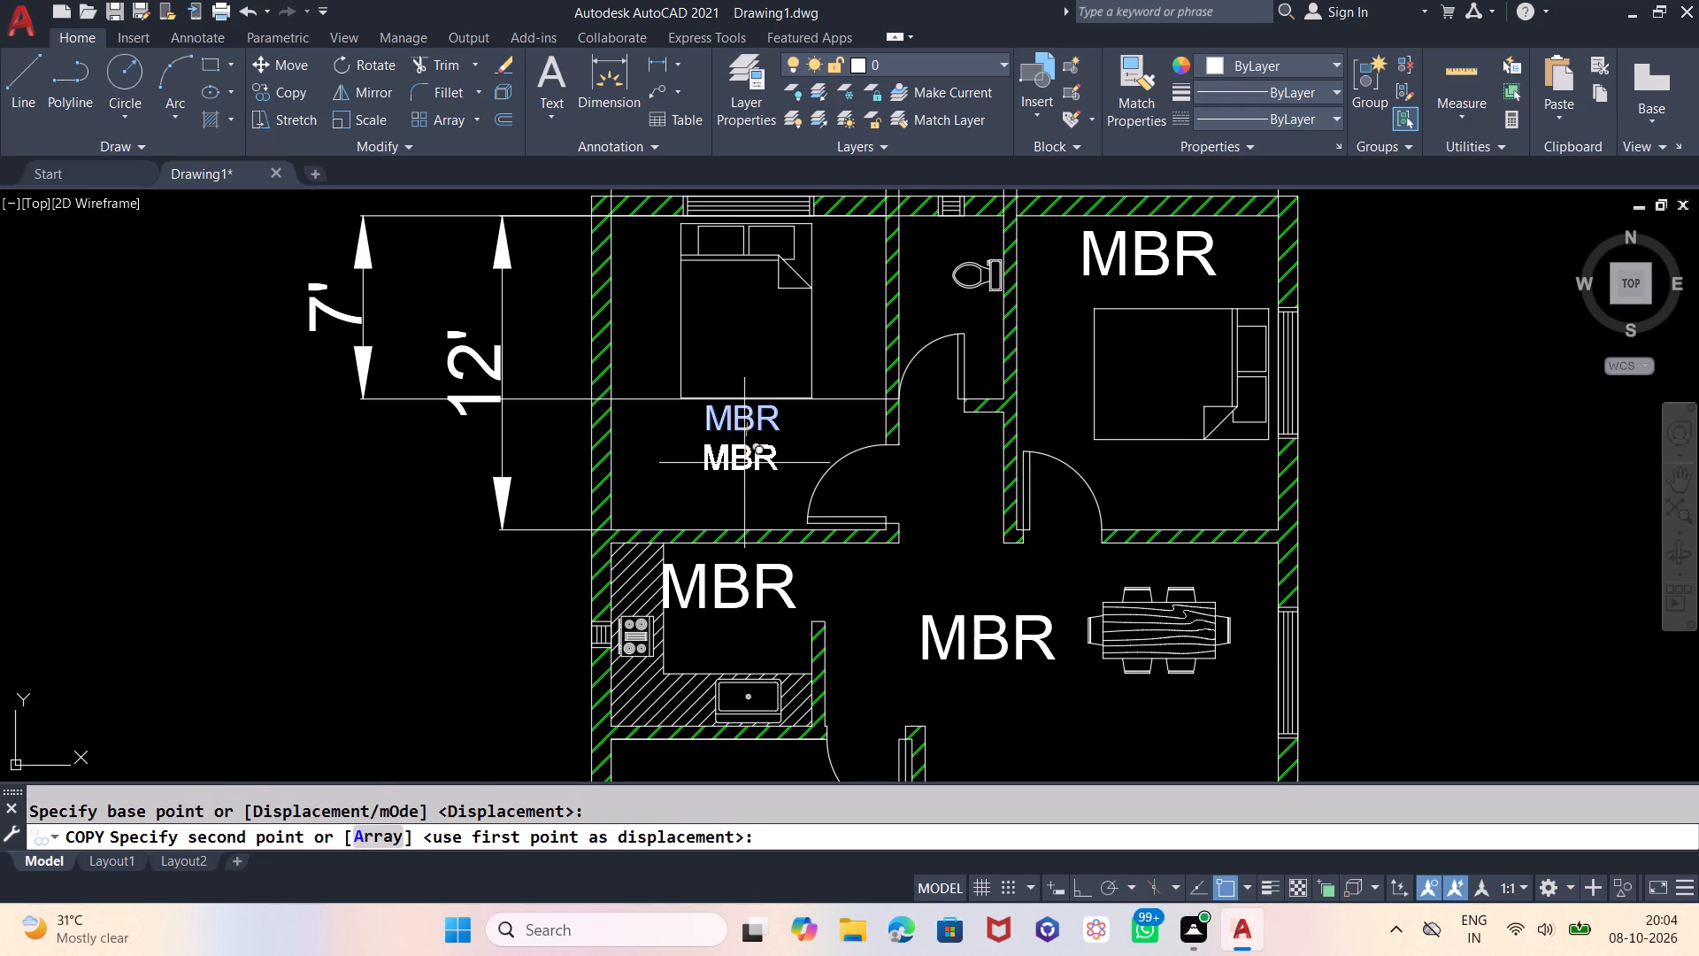
{"action": "left_click", "coordinate": [744, 463]}
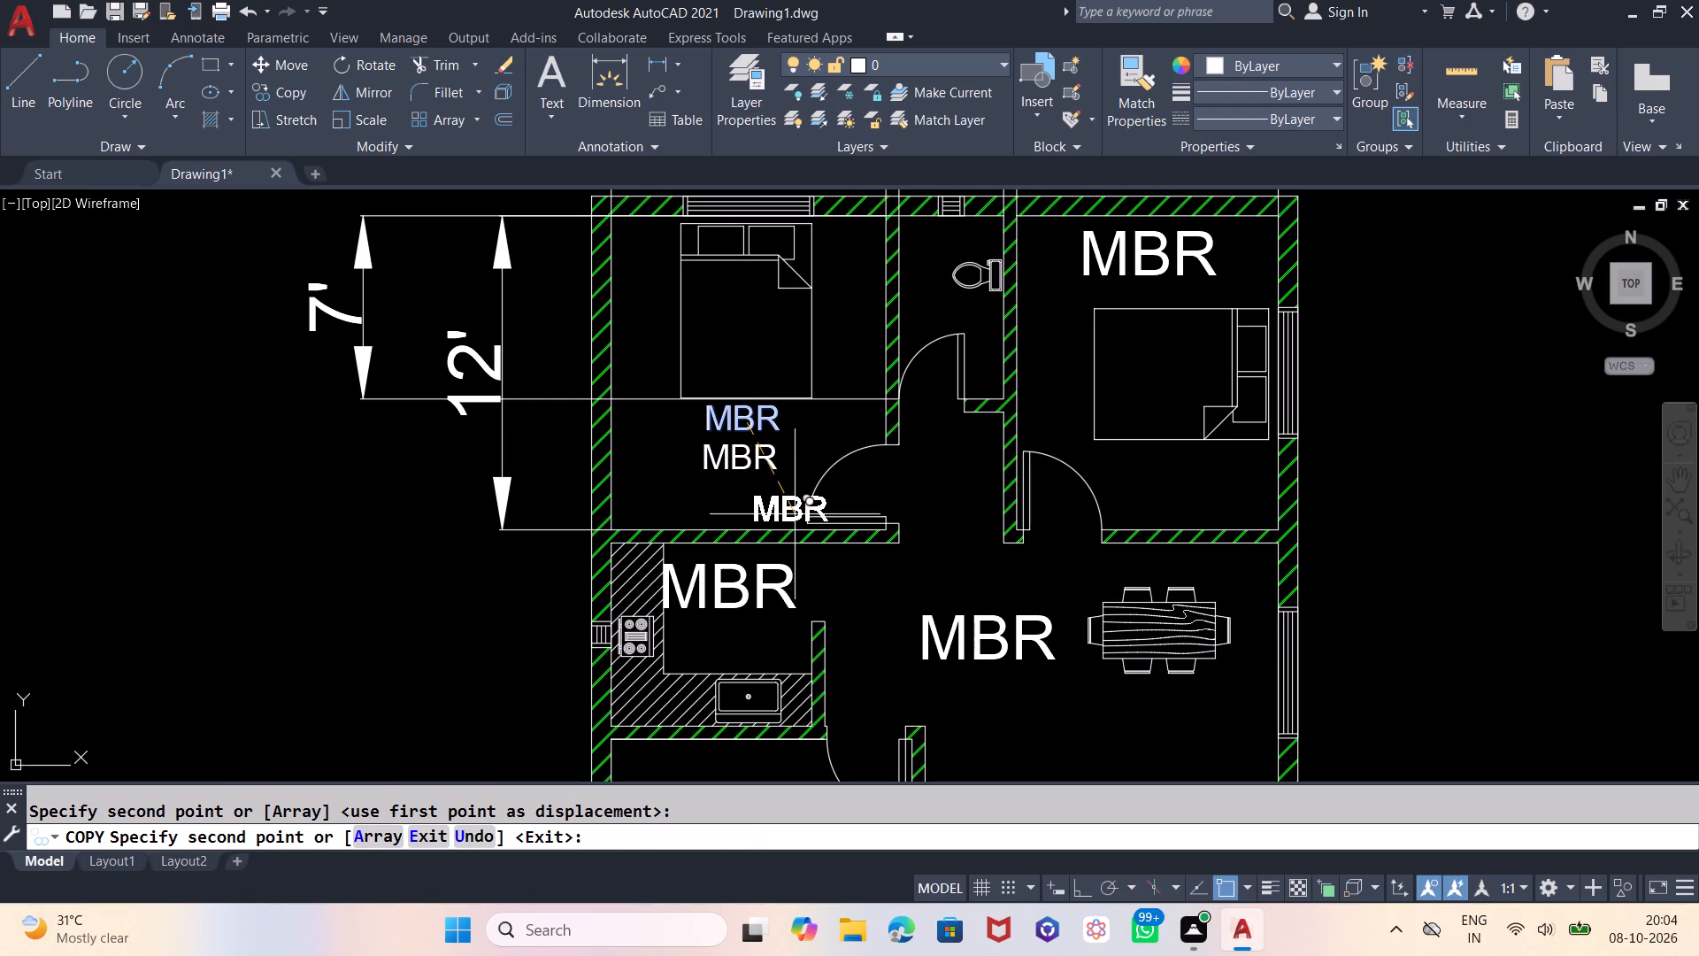
{"action": "key", "text": "Escape"}
Replace the text of the lower MBR copy in the northwest bedroom with 10'6"X12'.
{"action": "double_click", "coordinate": [763, 466]}
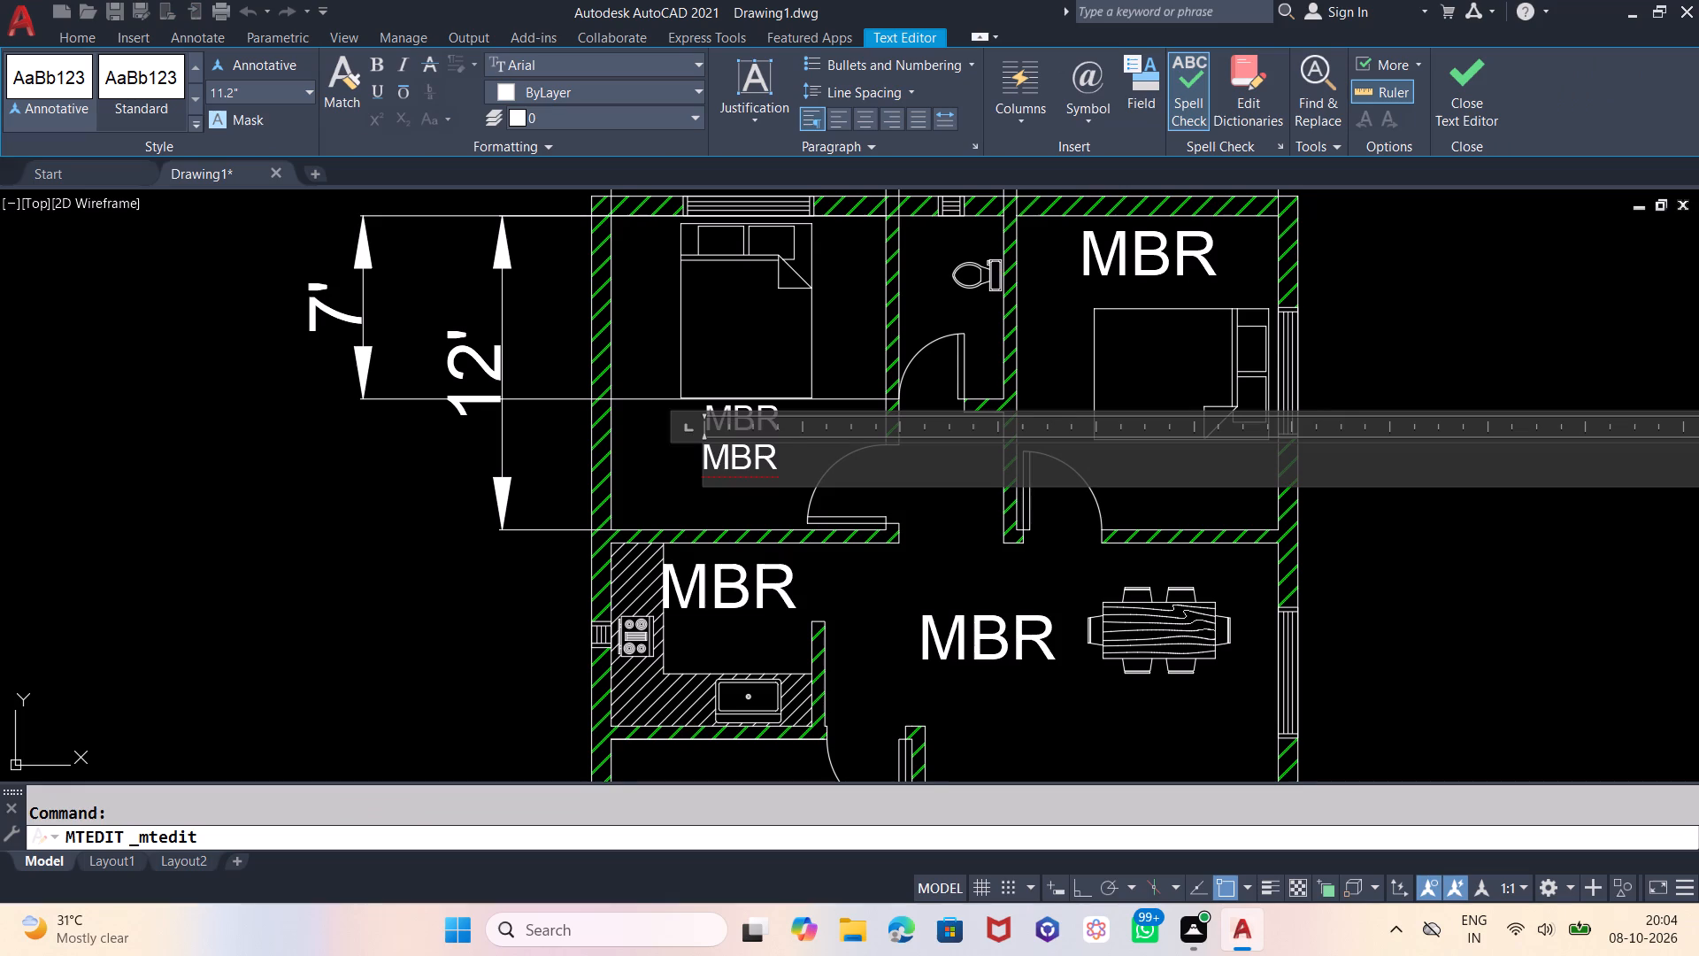
{"action": "left_click", "coordinate": [785, 456]}
{"action": "key", "text": "BackSpace"}
{"action": "key", "text": "BackSpace"}
{"action": "key", "text": "BackSpace"}
{"action": "key", "text": "BackSpace"}
{"action": "key", "text": "BackSpace"}
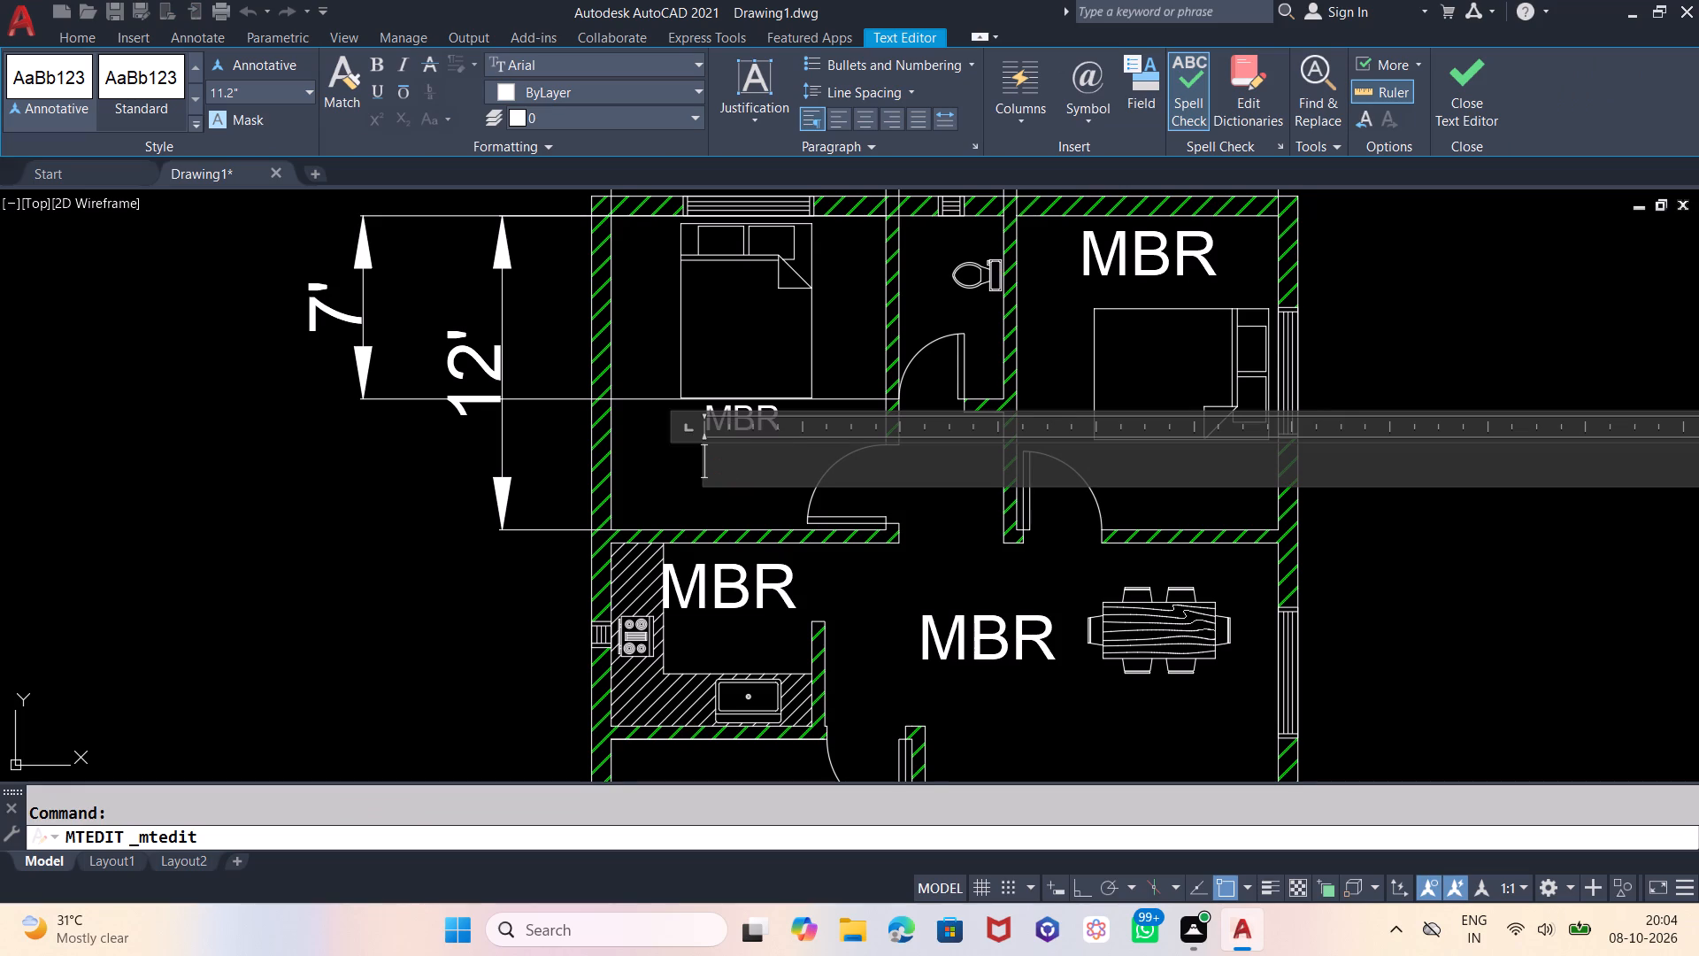
{"action": "type", "text": "10"}
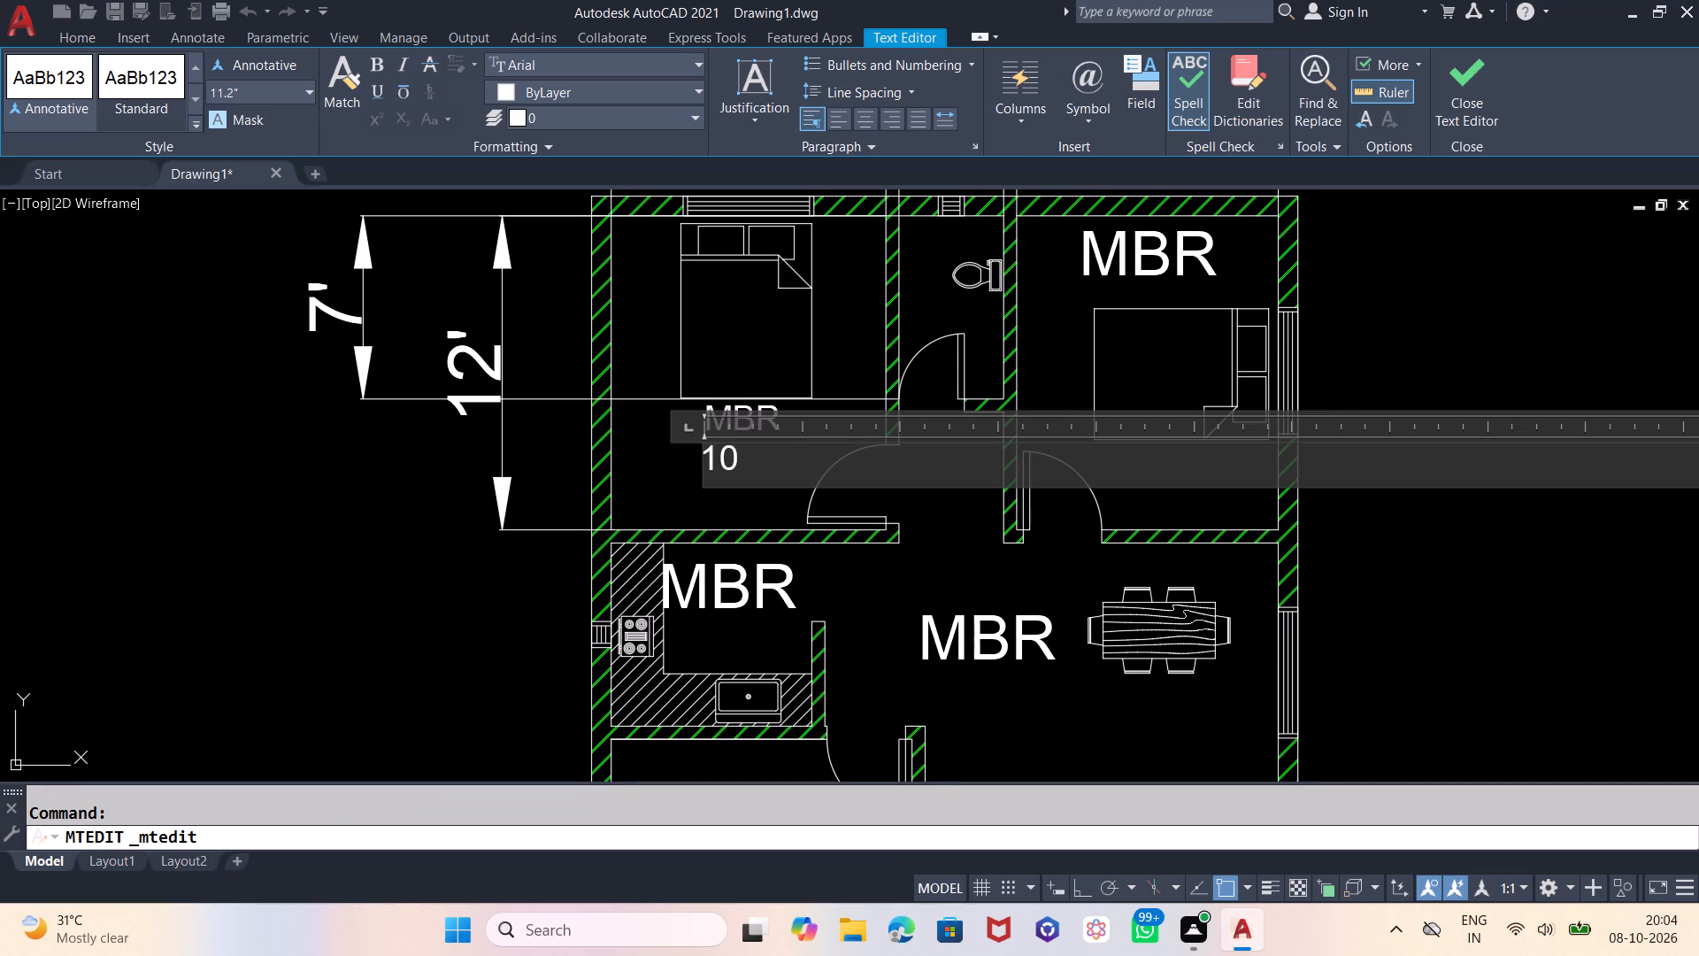
{"action": "key", "text": "apostrophe"}
{"action": "type", "text": "65"}
{"action": "key", "text": "BackSpace"}
{"action": "key", "text": "shift+quotedbl"}
{"action": "key", "text": "x"}
{"action": "type", "text": "12'"}
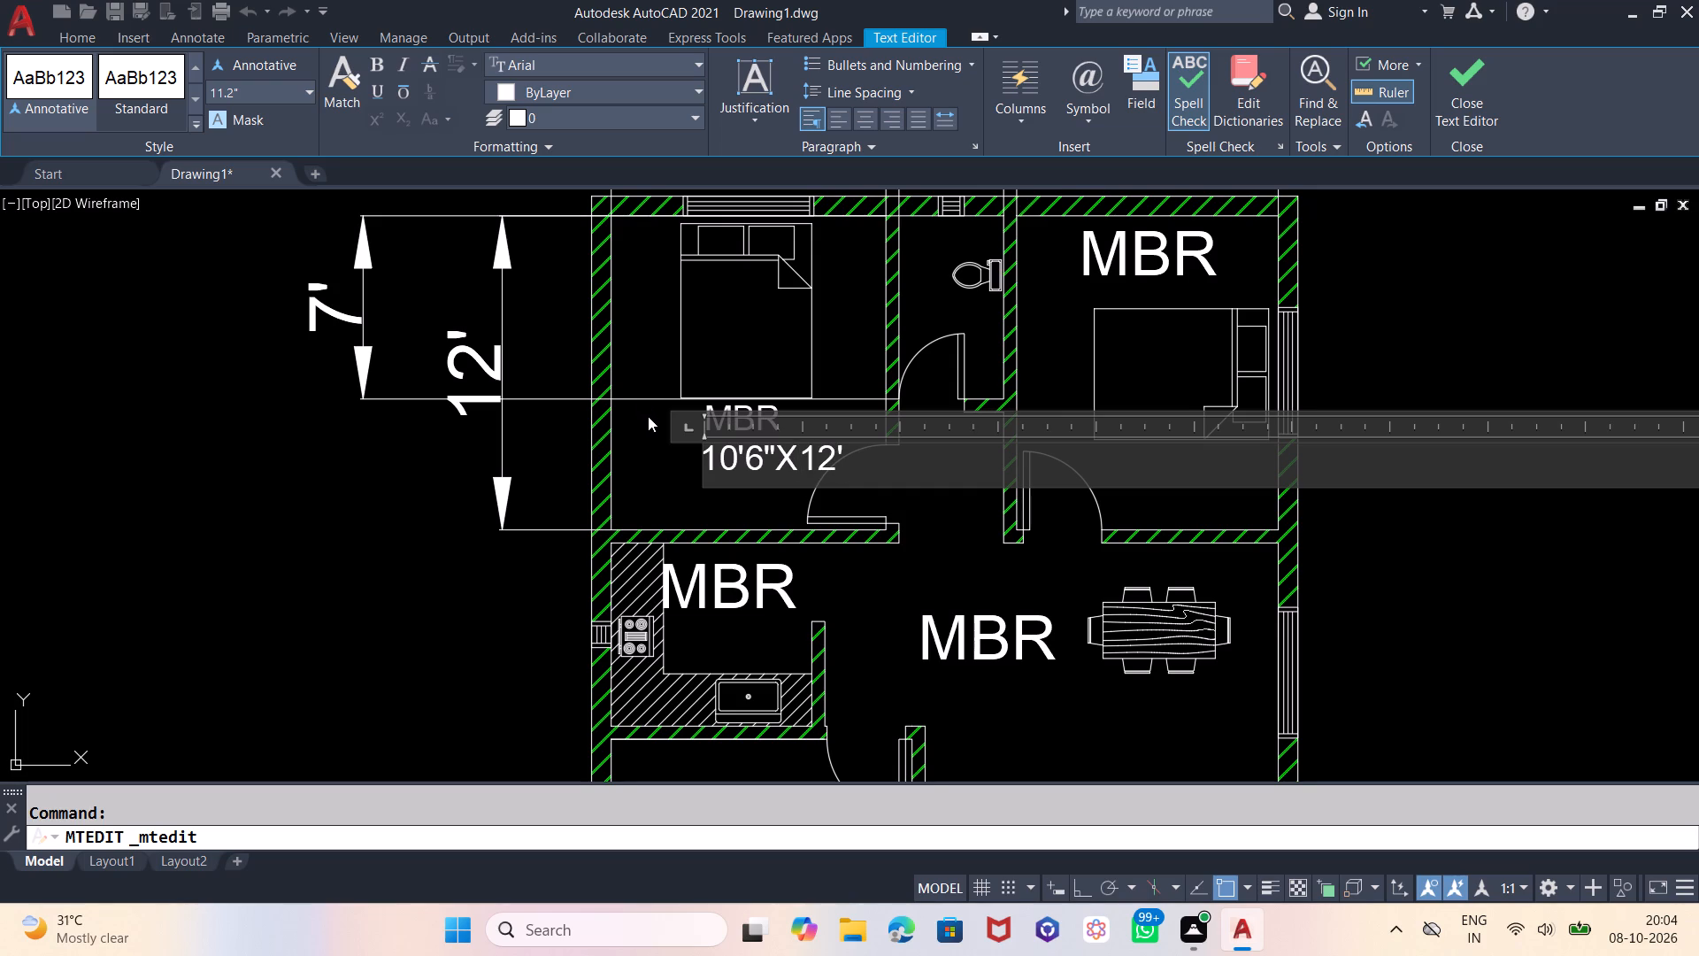
{"action": "left_click", "coordinate": [1411, 300]}
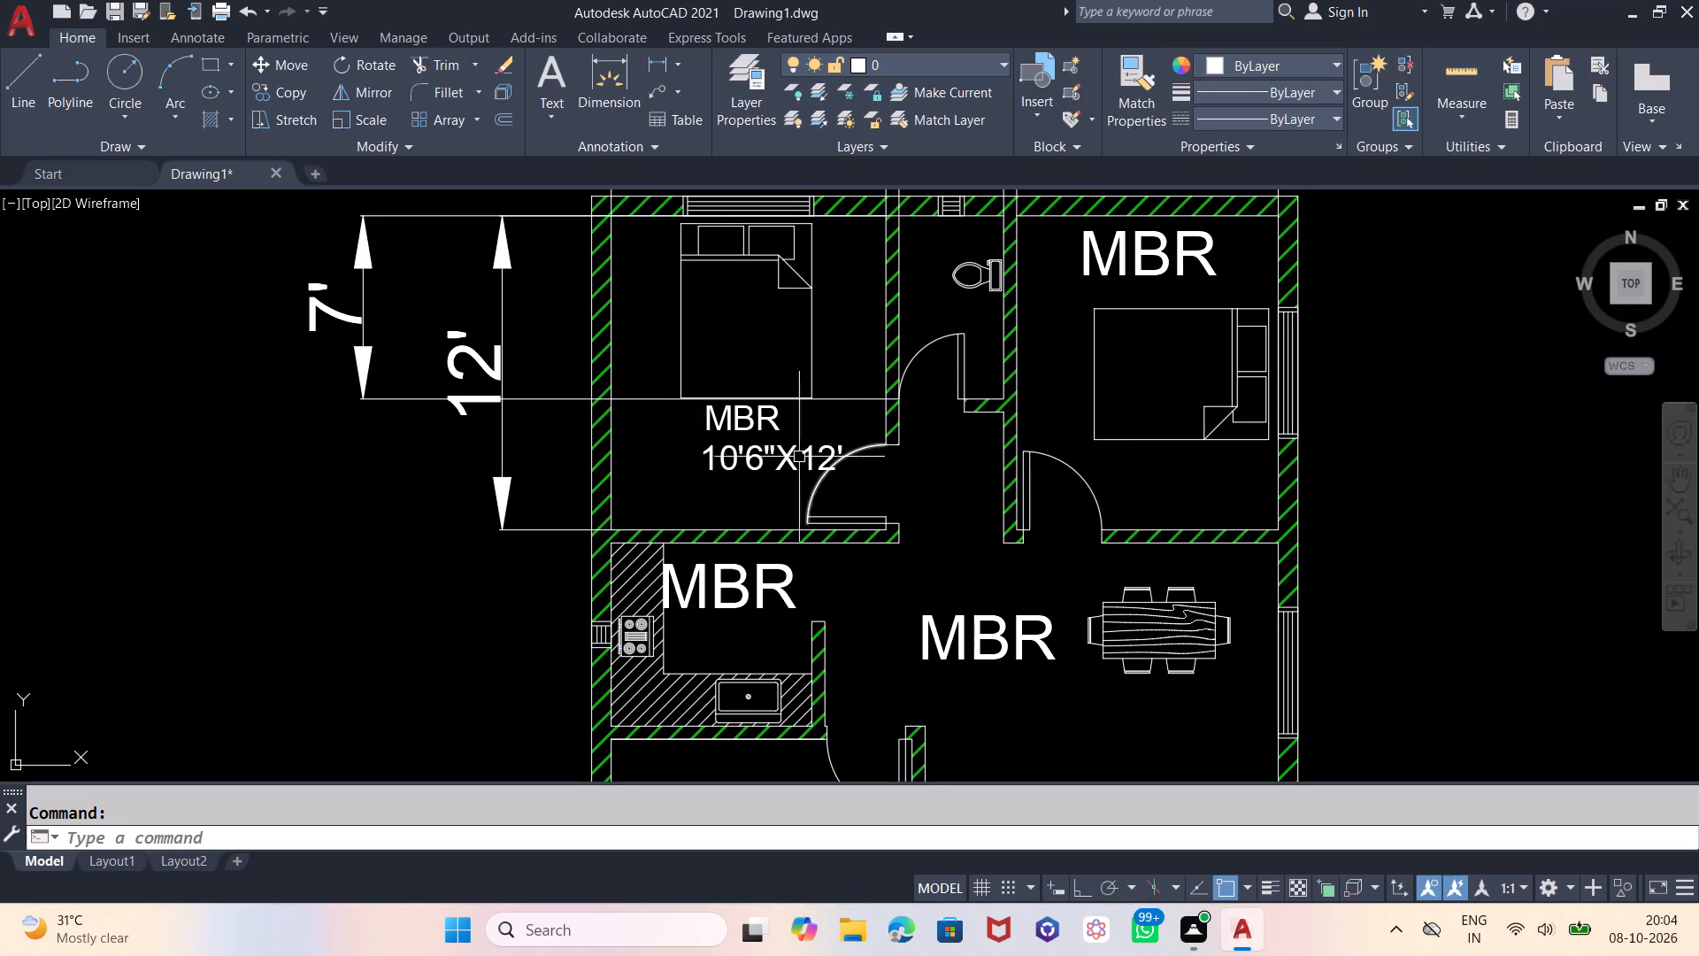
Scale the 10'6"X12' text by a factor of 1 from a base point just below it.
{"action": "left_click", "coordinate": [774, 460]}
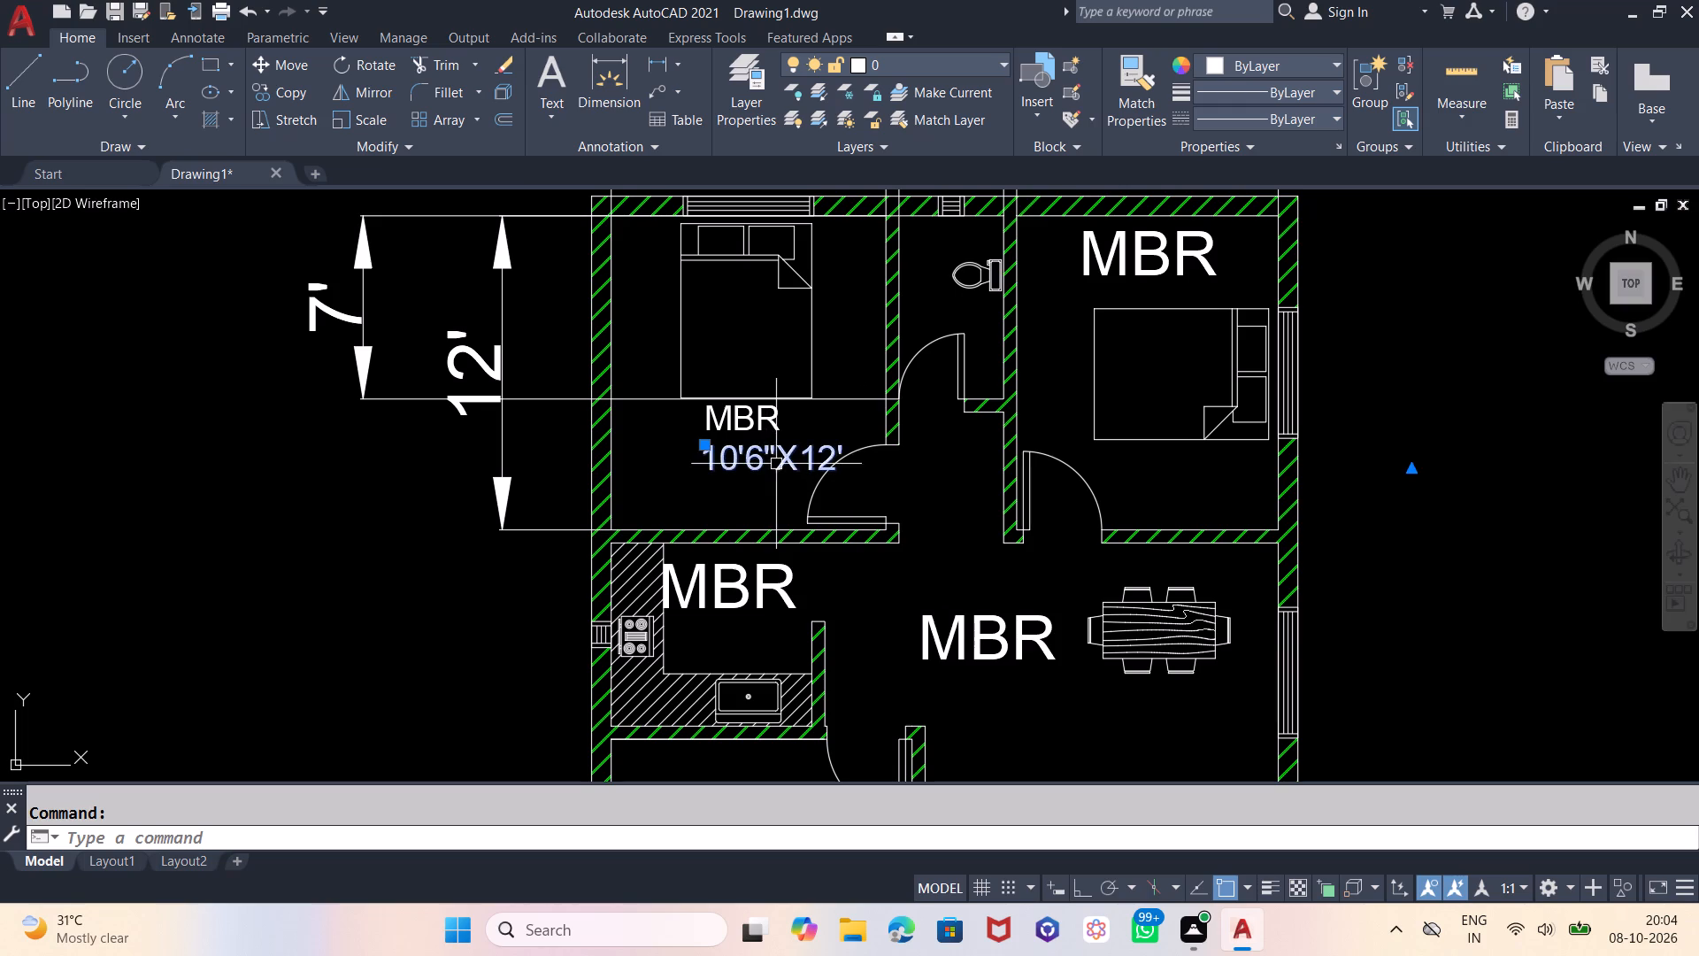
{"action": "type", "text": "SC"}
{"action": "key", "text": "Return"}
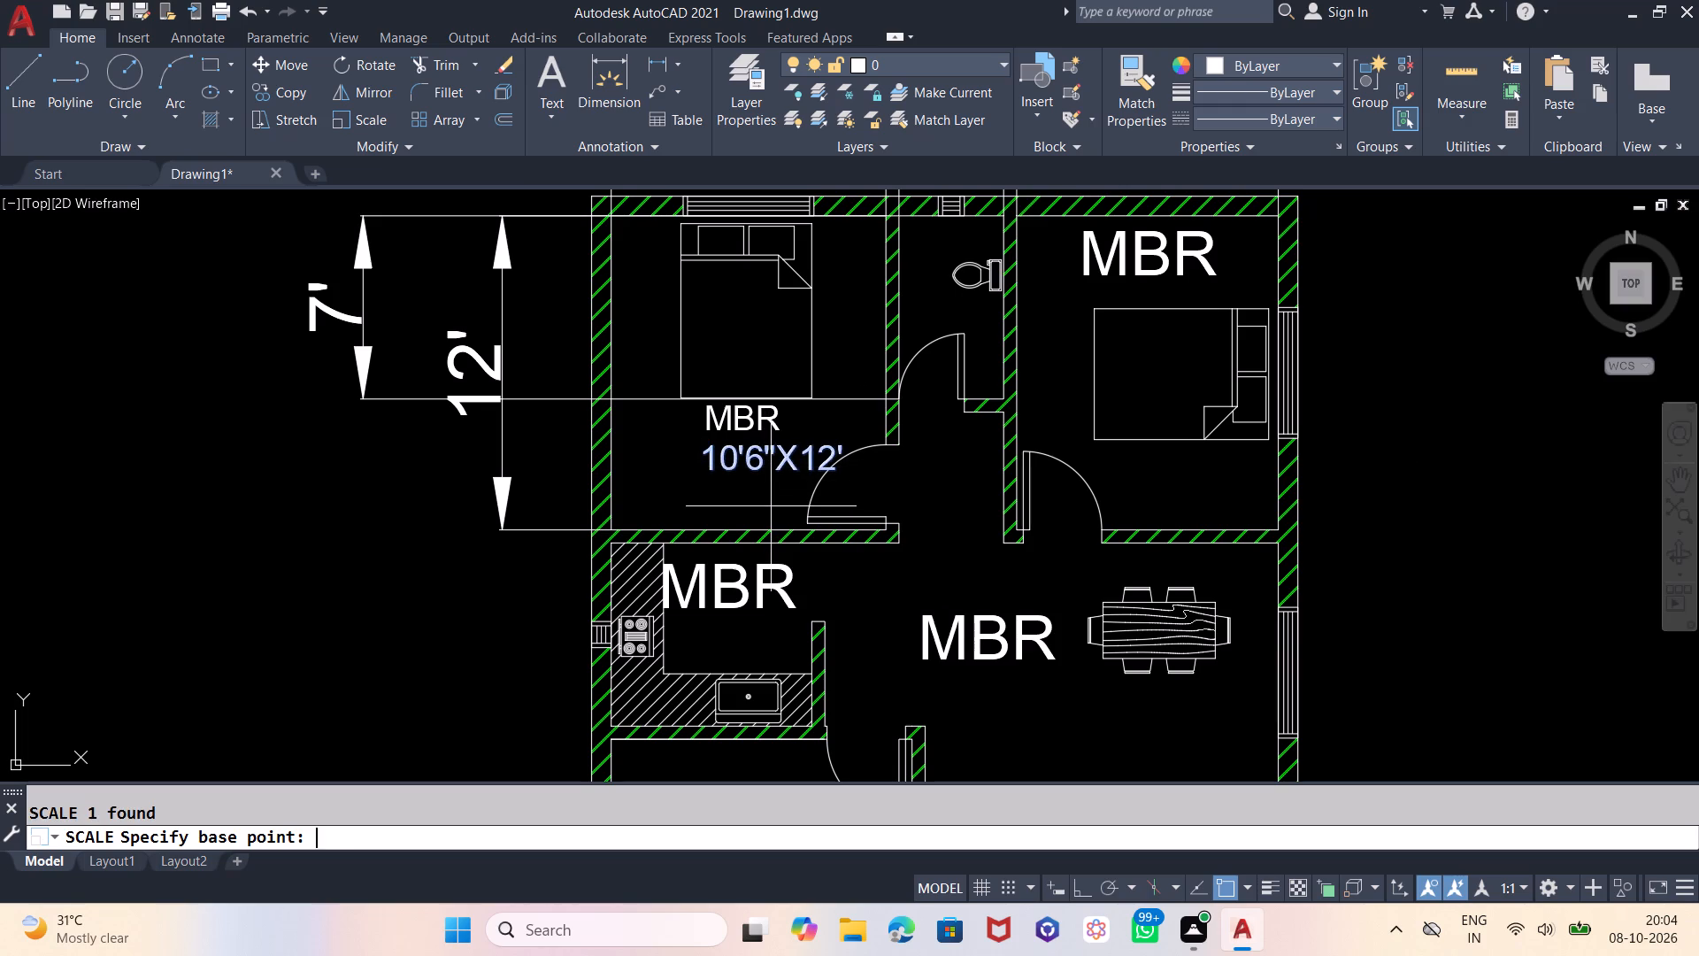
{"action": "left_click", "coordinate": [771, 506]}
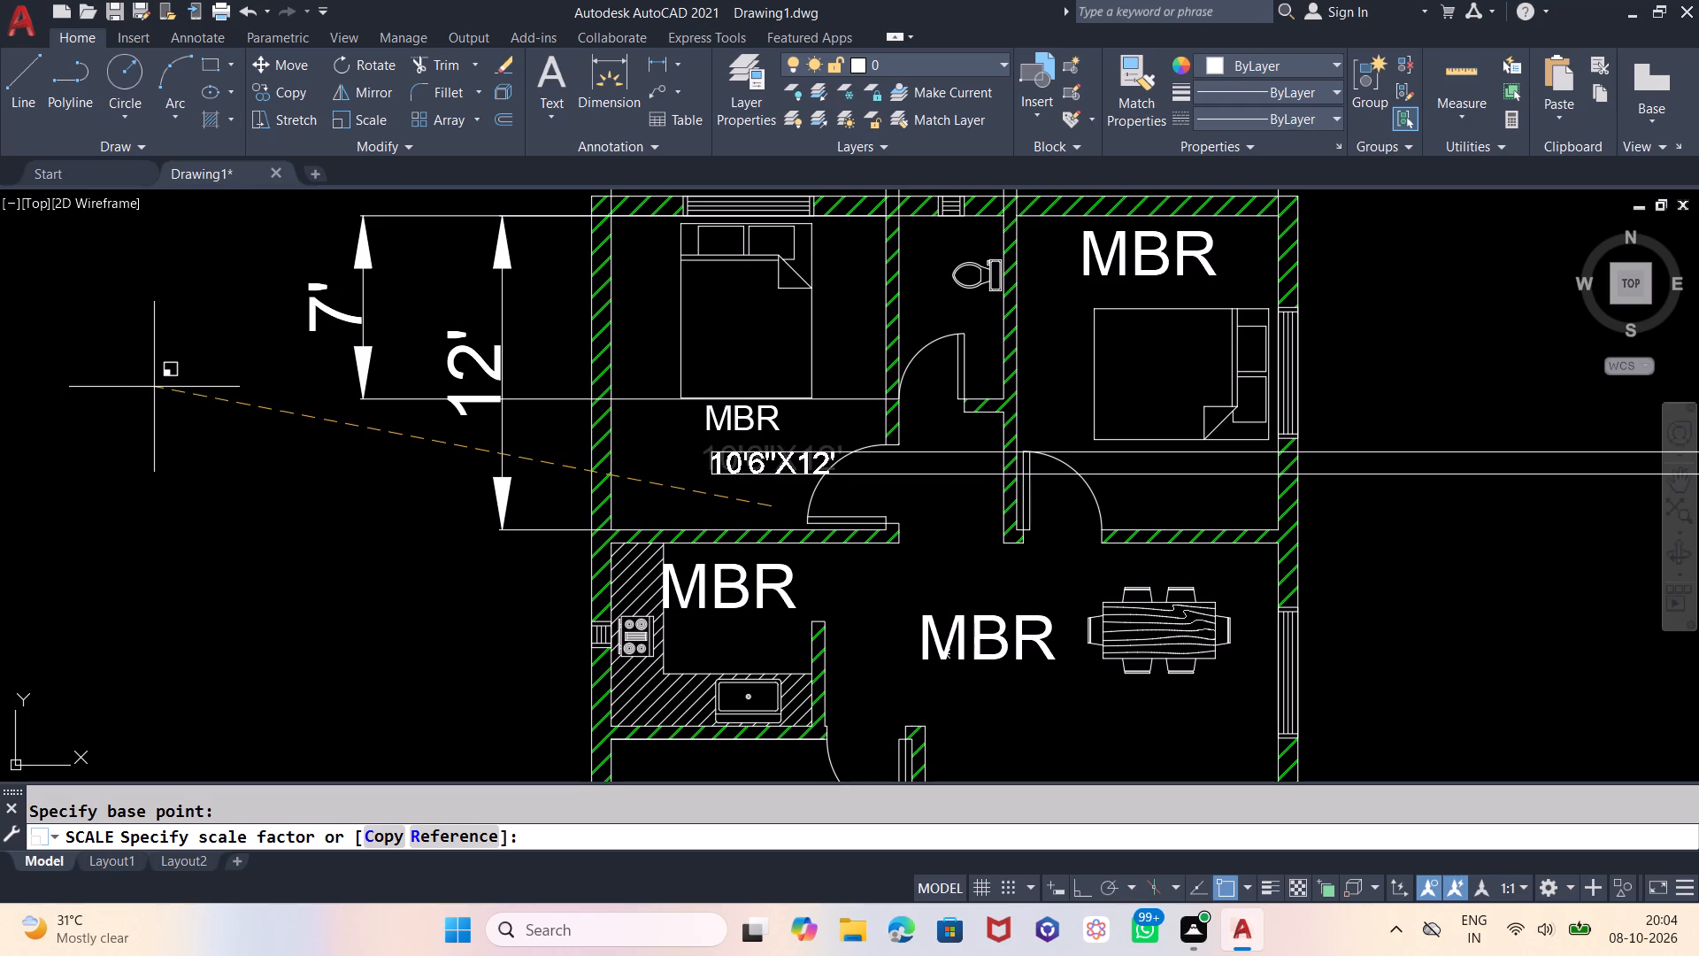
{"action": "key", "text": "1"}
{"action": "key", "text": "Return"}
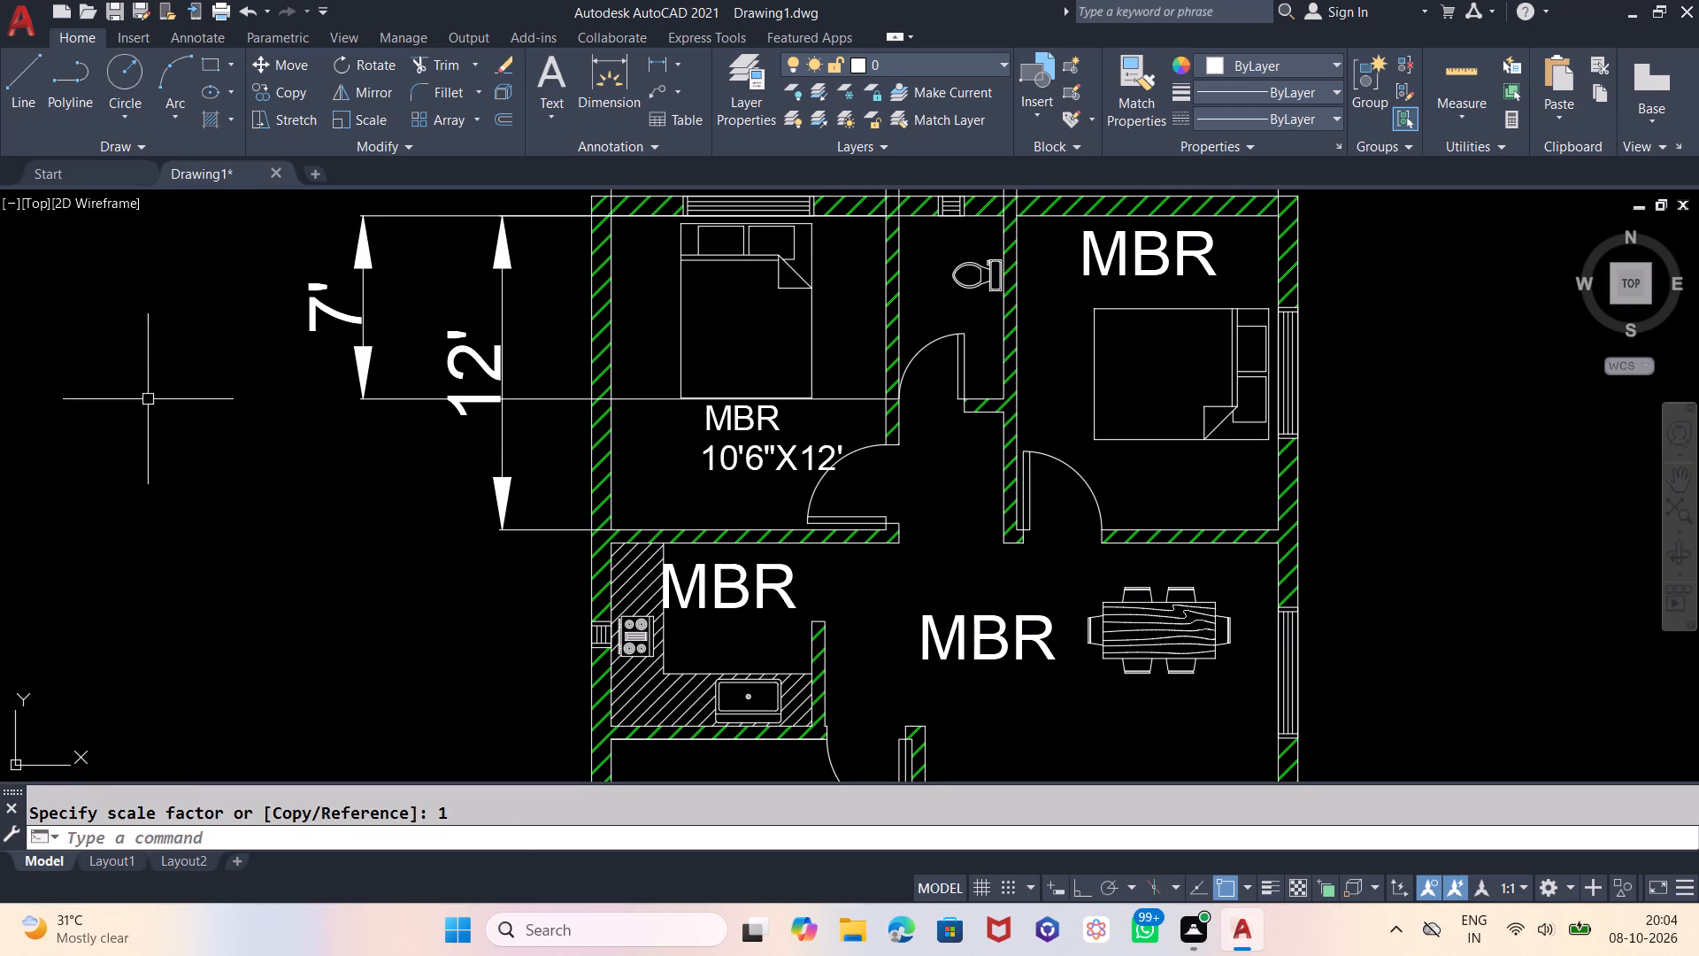
Move the 10'6"X12' text slightly west so that it sits centred beneath the MBR label.
{"action": "left_click", "coordinate": [746, 455]}
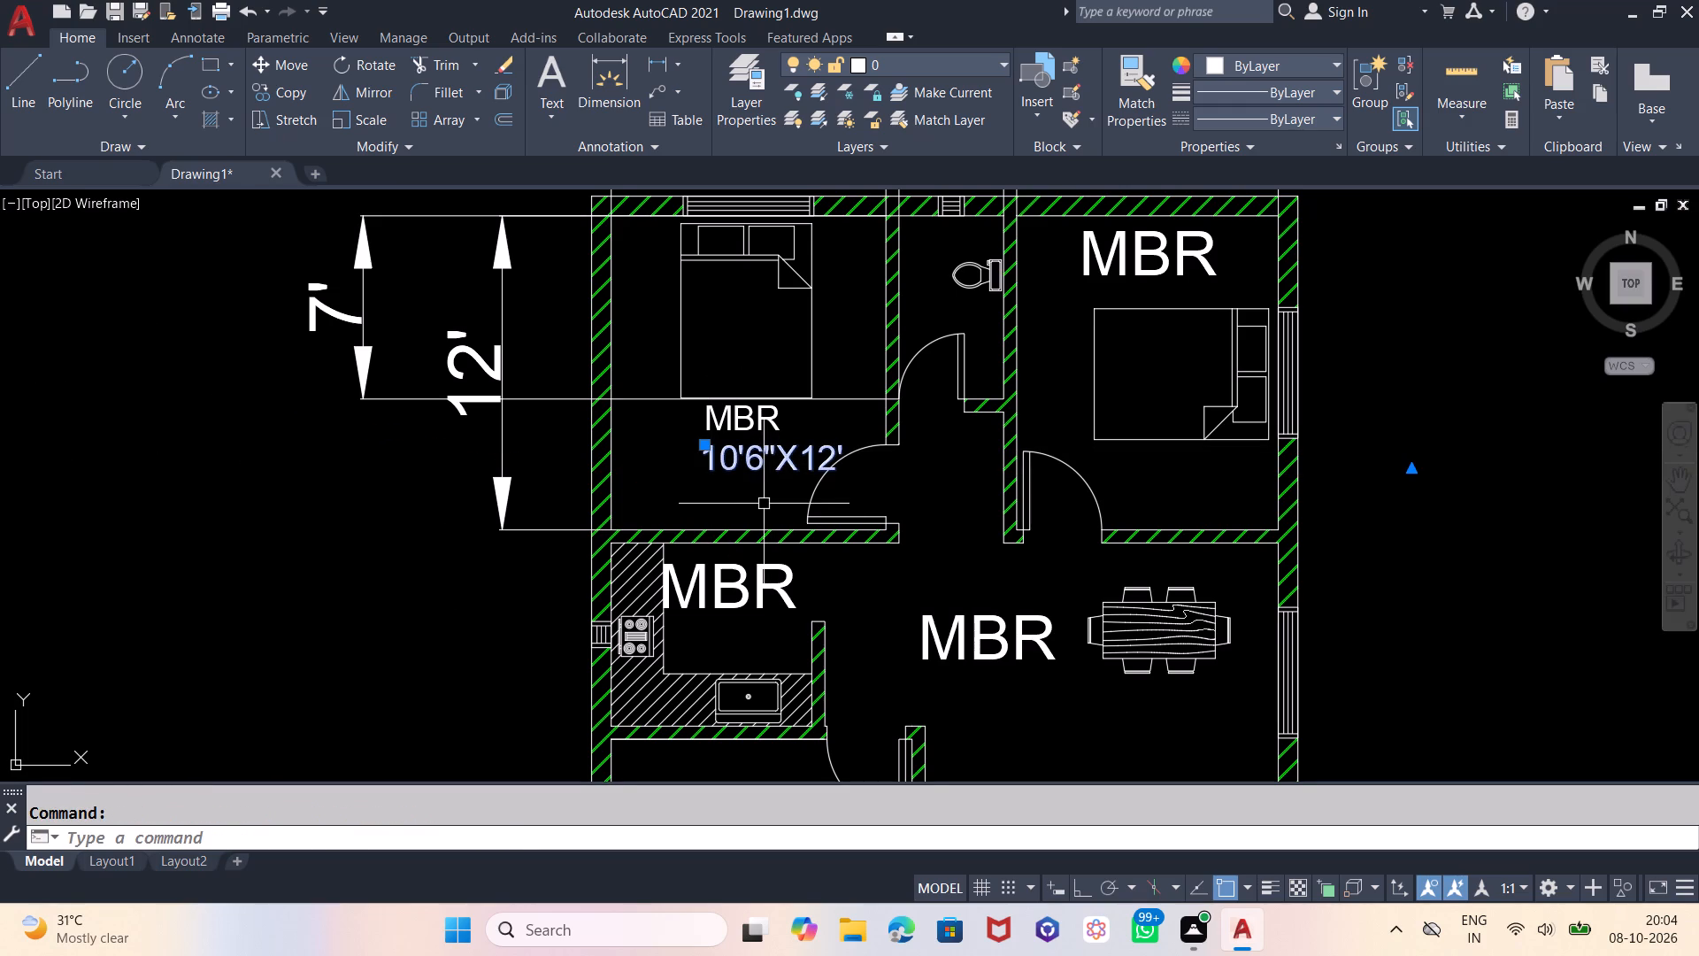
{"action": "key", "text": "m"}
{"action": "key", "text": "Return"}
{"action": "left_click", "coordinate": [750, 500]}
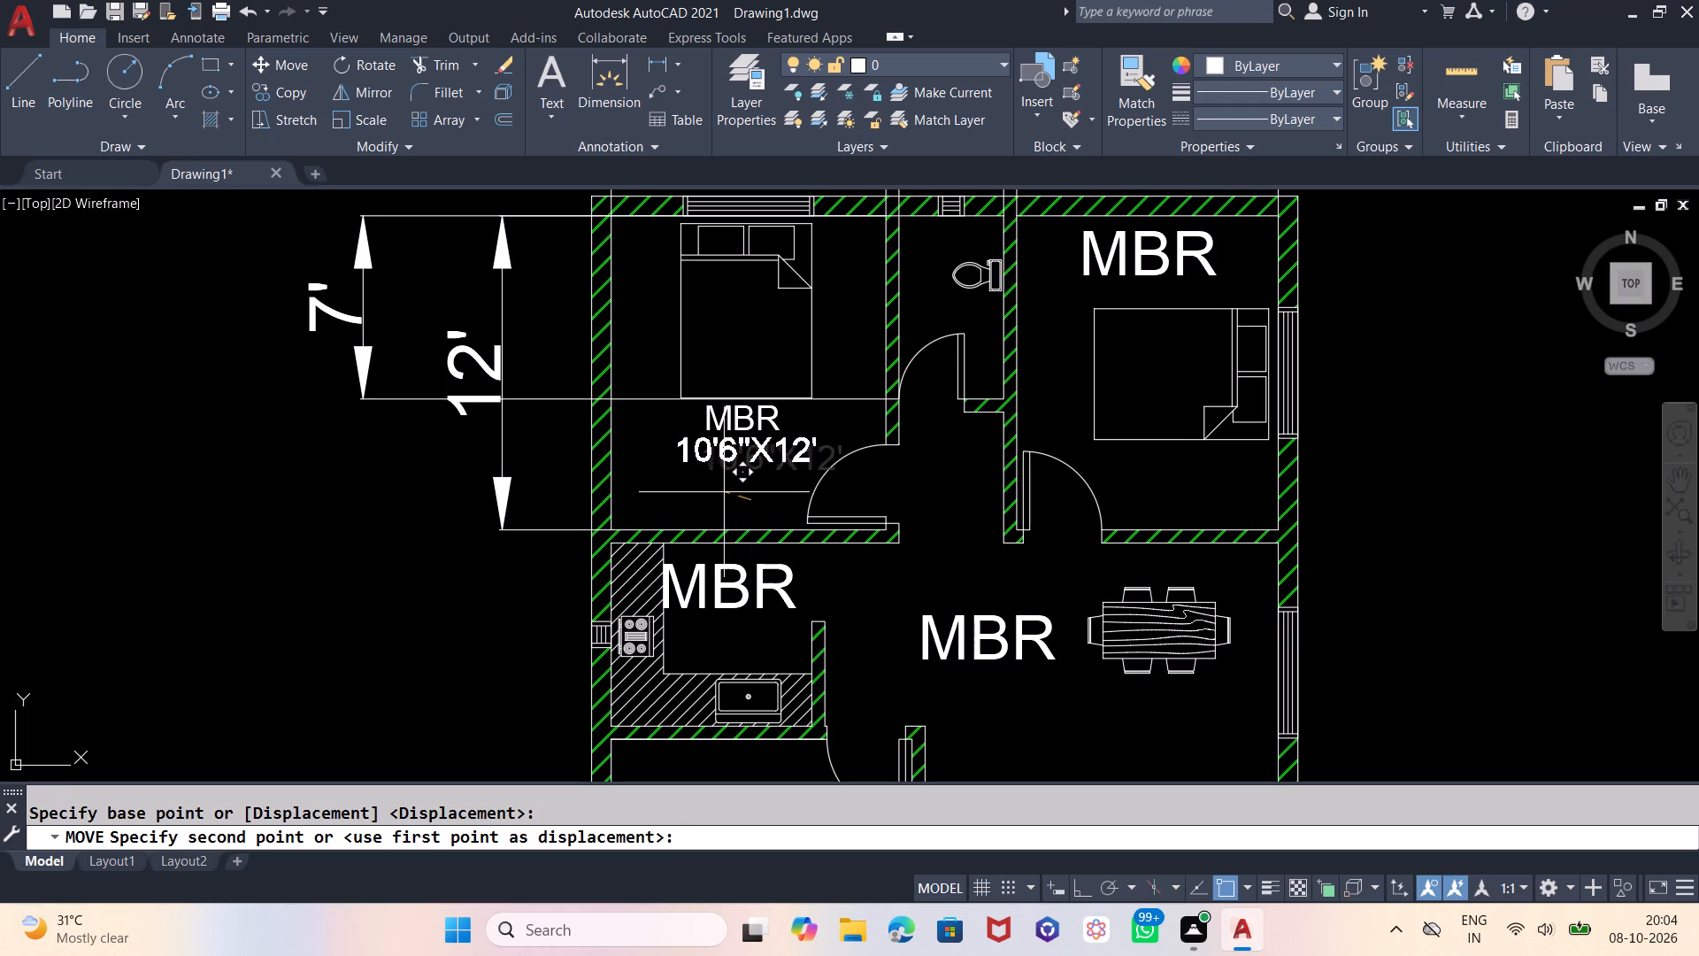
{"action": "left_click", "coordinate": [719, 496]}
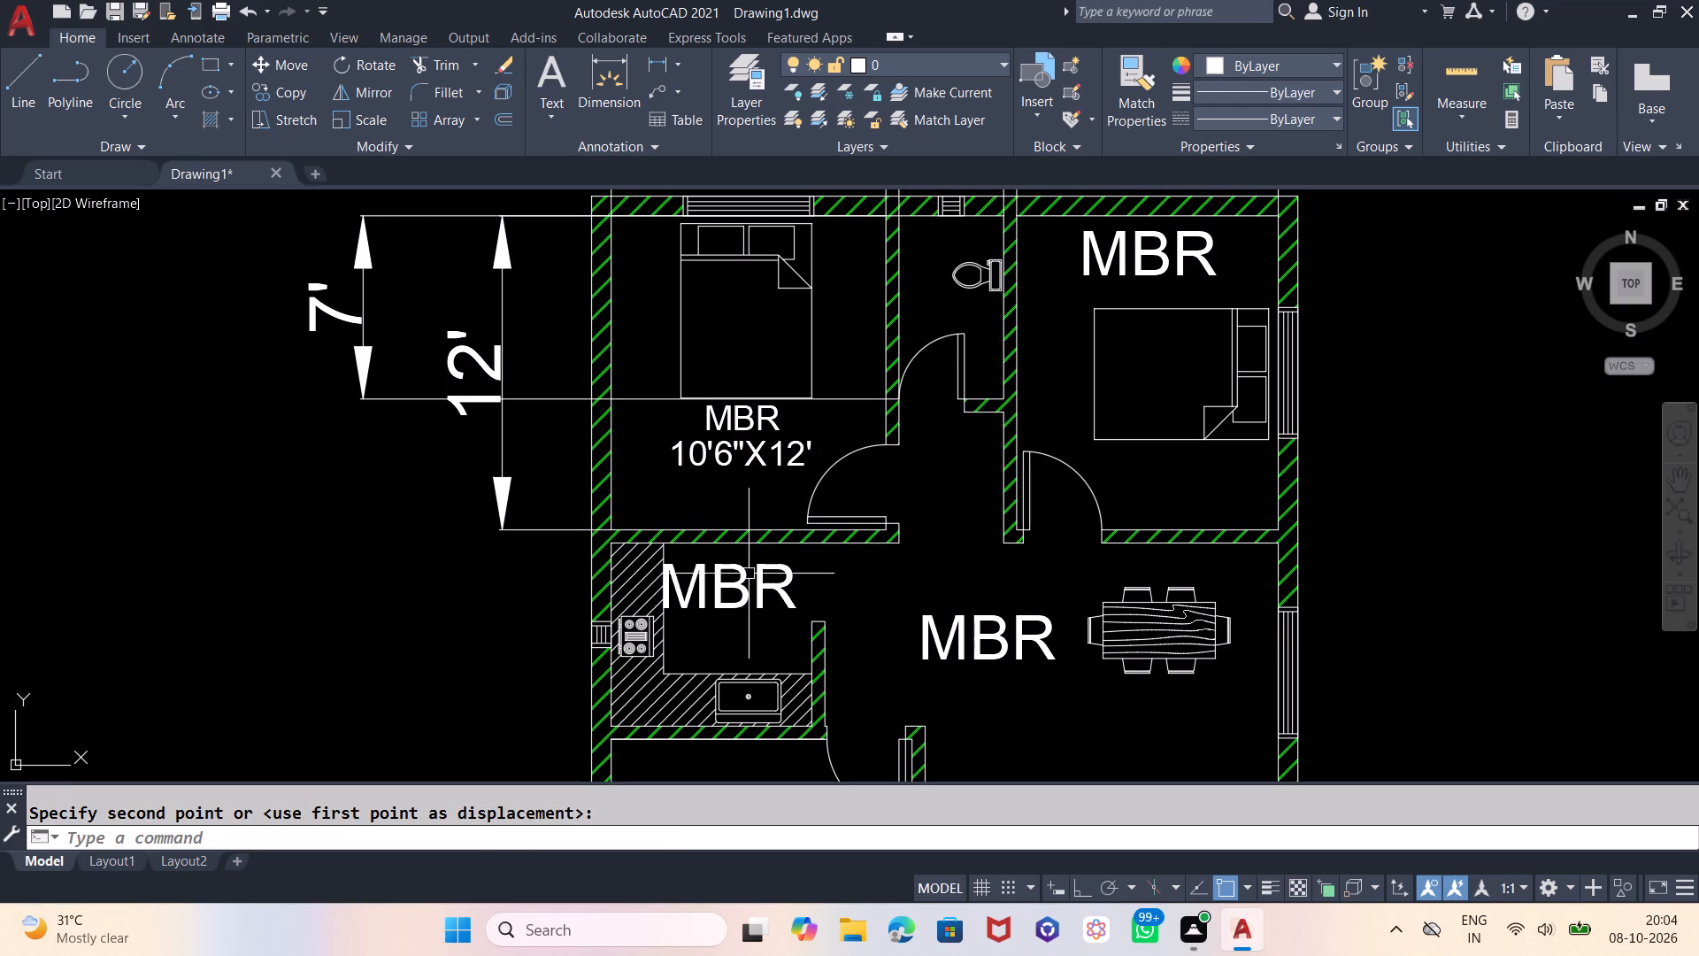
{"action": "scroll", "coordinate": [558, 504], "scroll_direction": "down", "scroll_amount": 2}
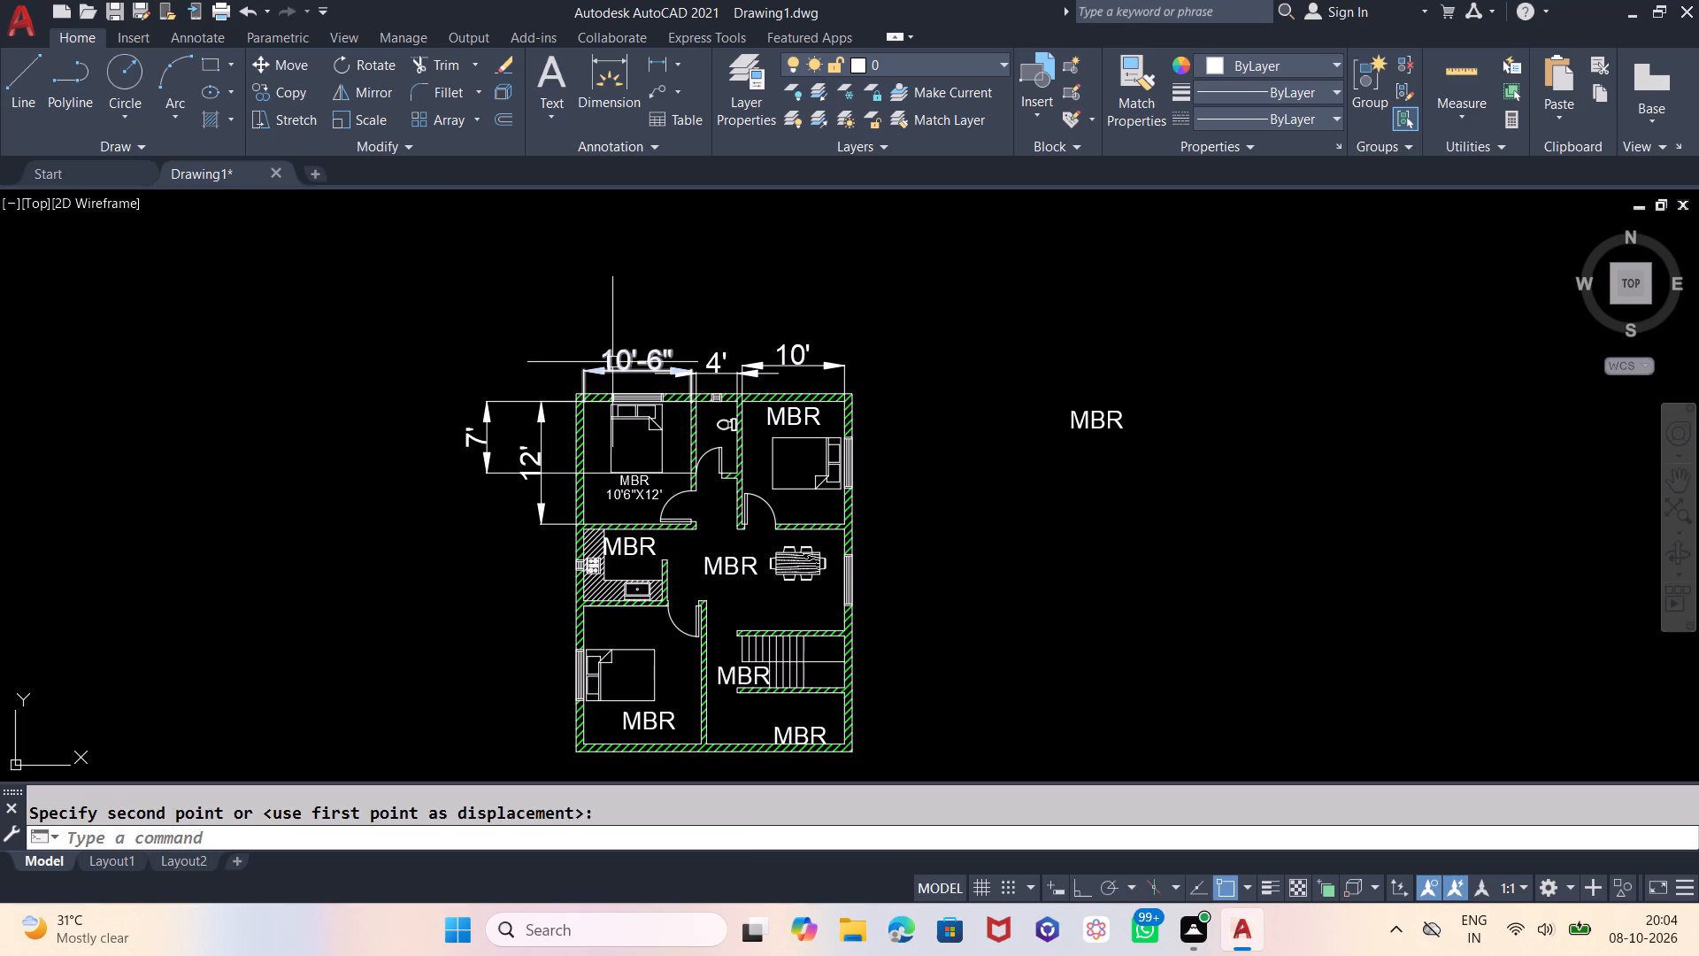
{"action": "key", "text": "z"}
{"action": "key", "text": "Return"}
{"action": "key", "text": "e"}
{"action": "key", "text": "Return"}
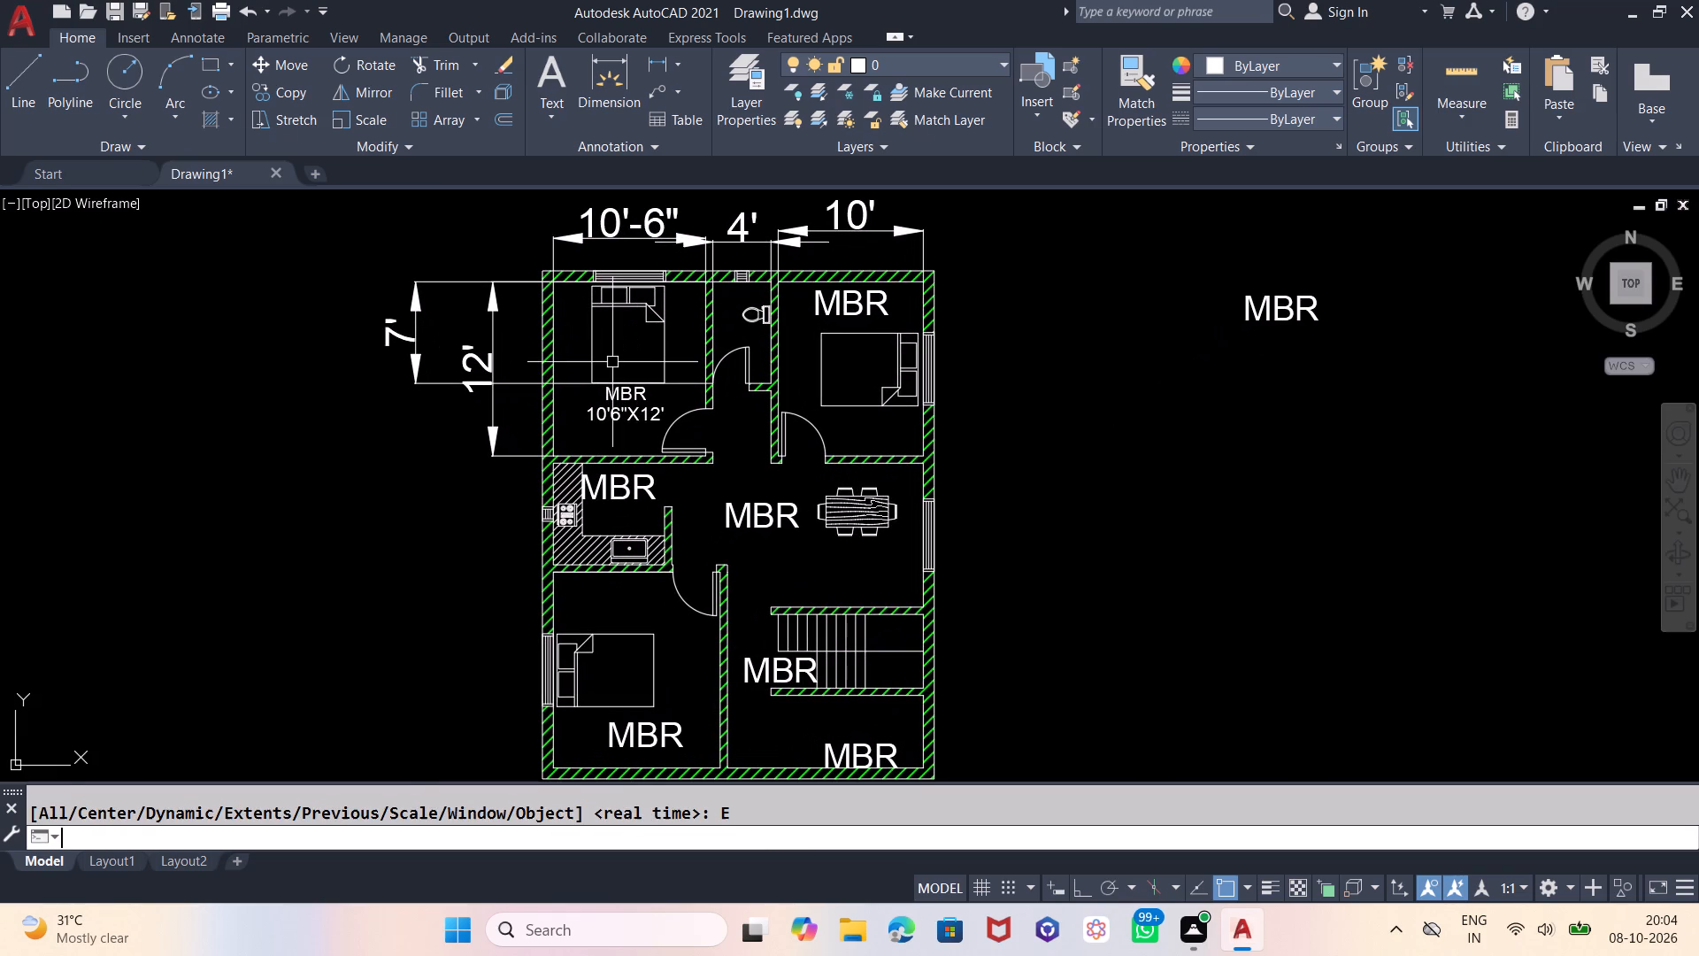
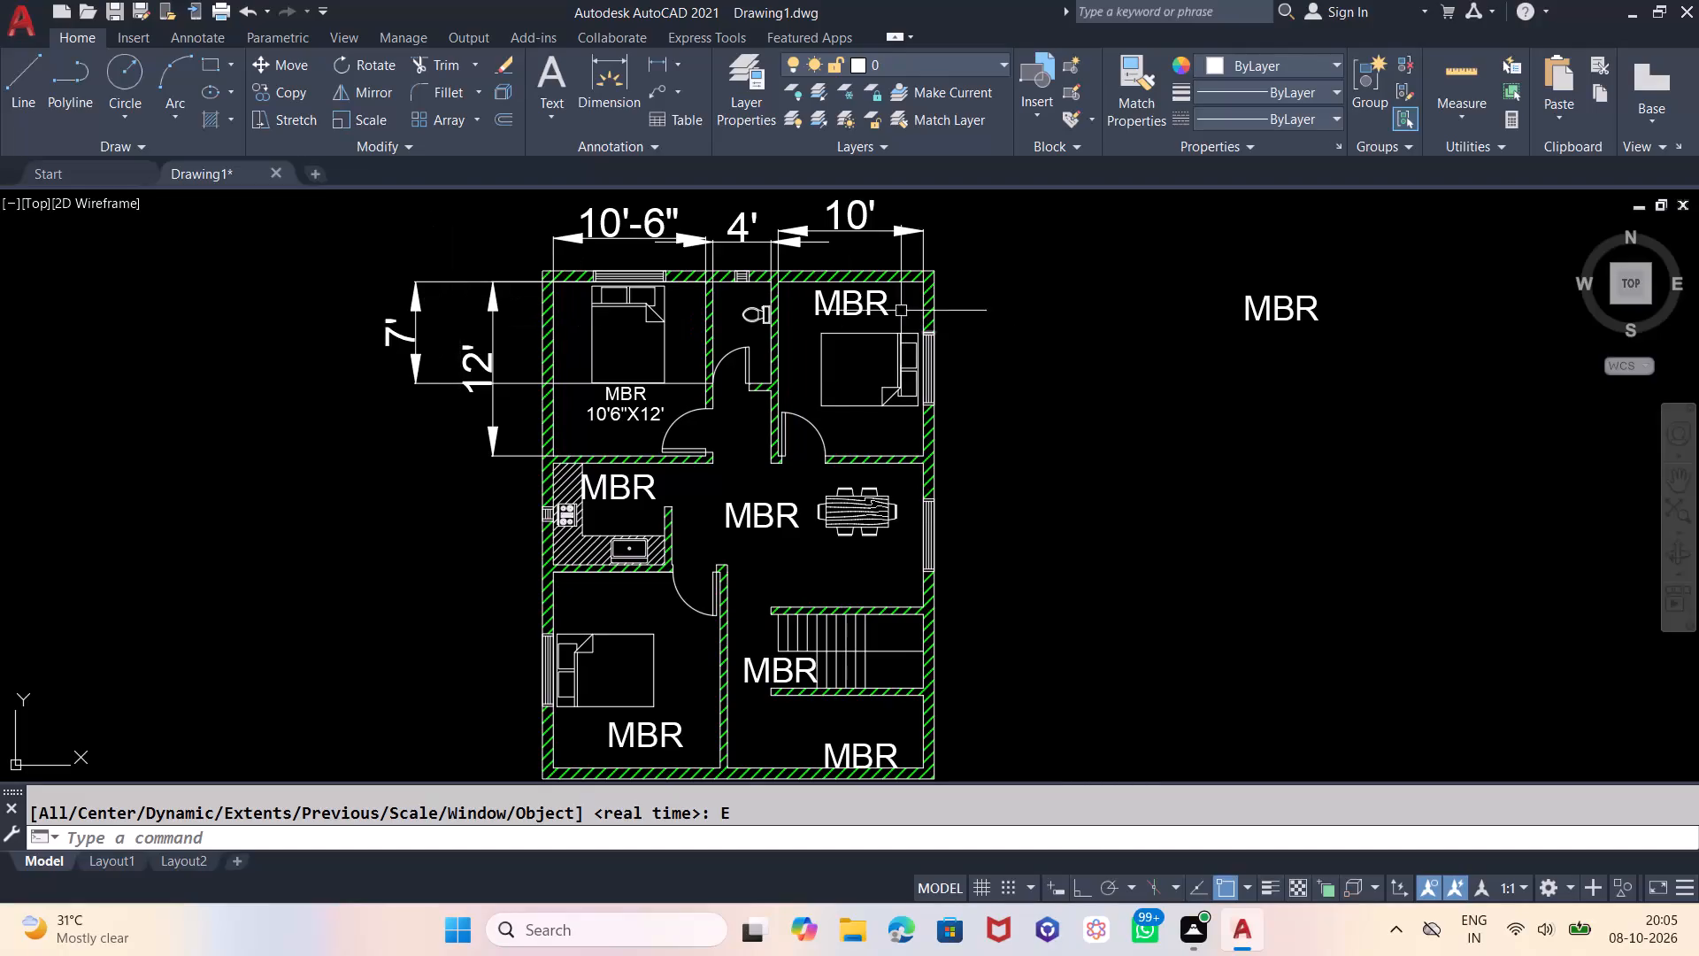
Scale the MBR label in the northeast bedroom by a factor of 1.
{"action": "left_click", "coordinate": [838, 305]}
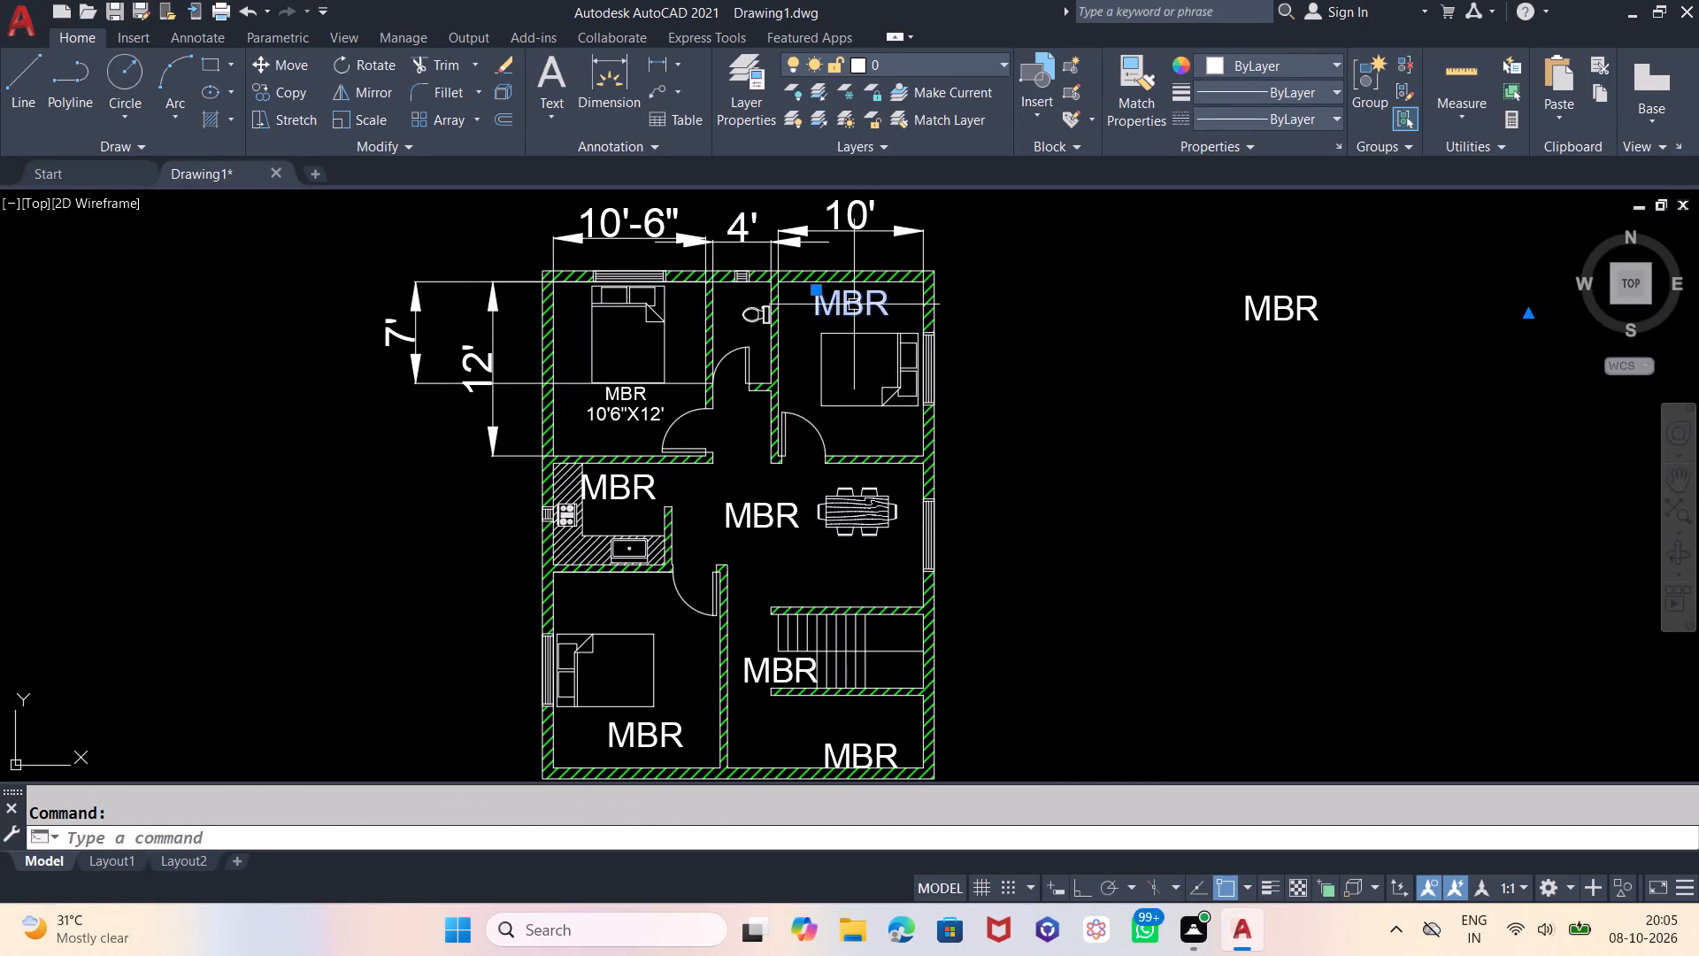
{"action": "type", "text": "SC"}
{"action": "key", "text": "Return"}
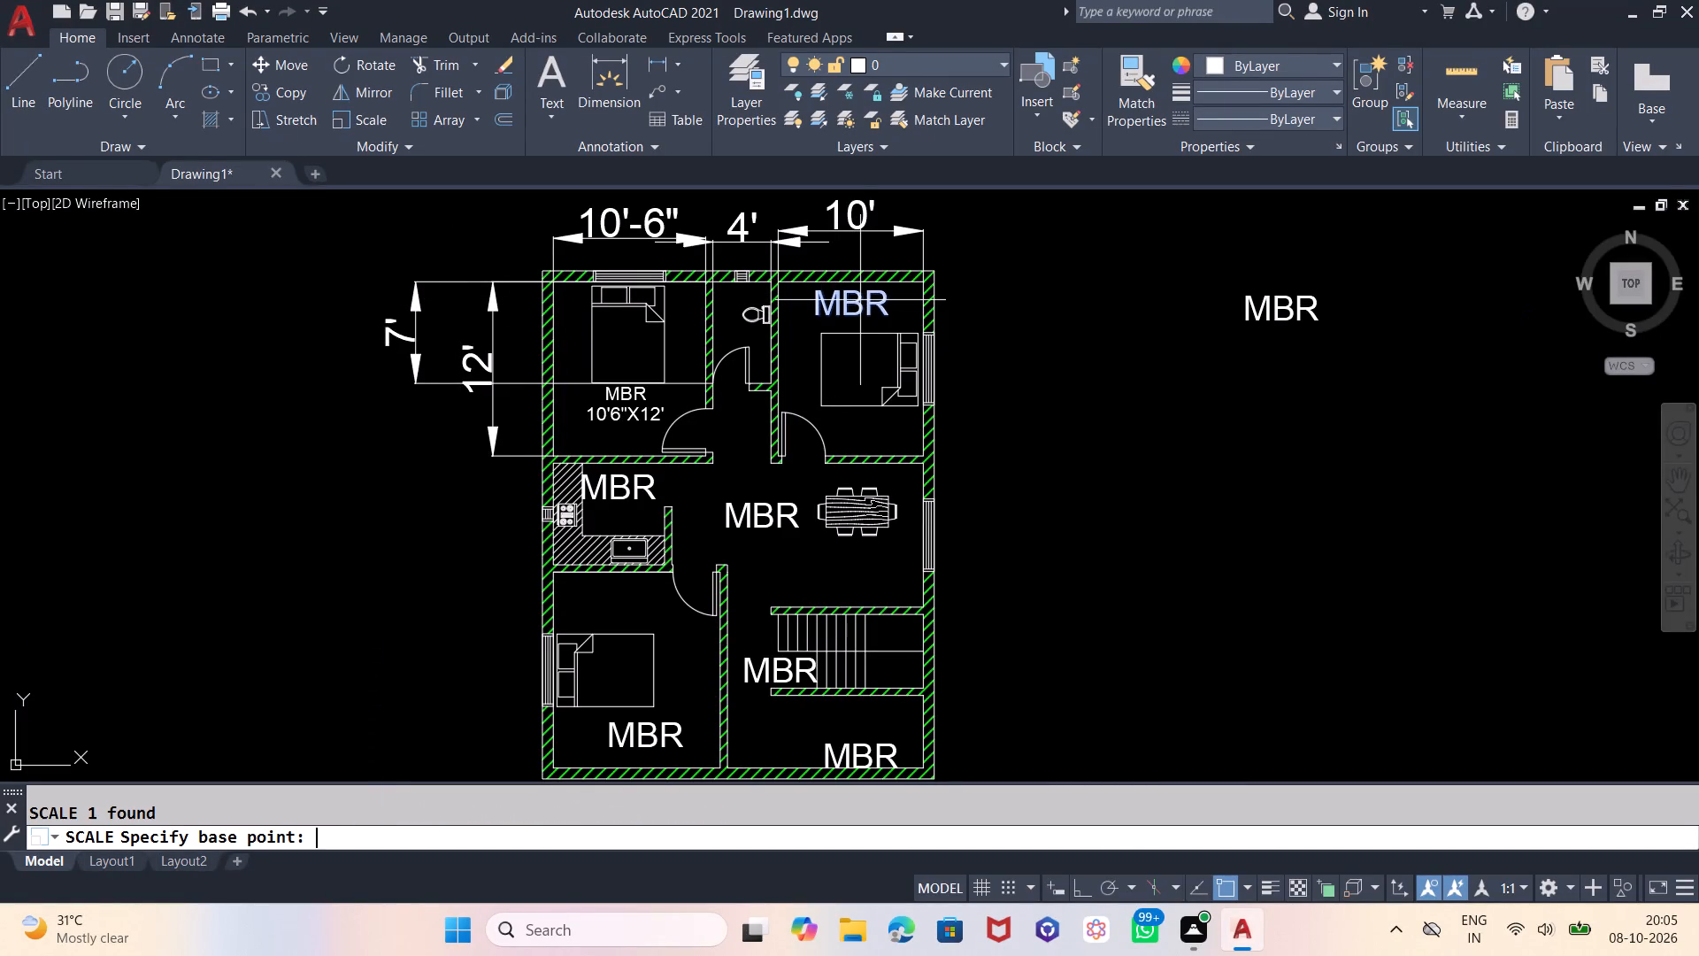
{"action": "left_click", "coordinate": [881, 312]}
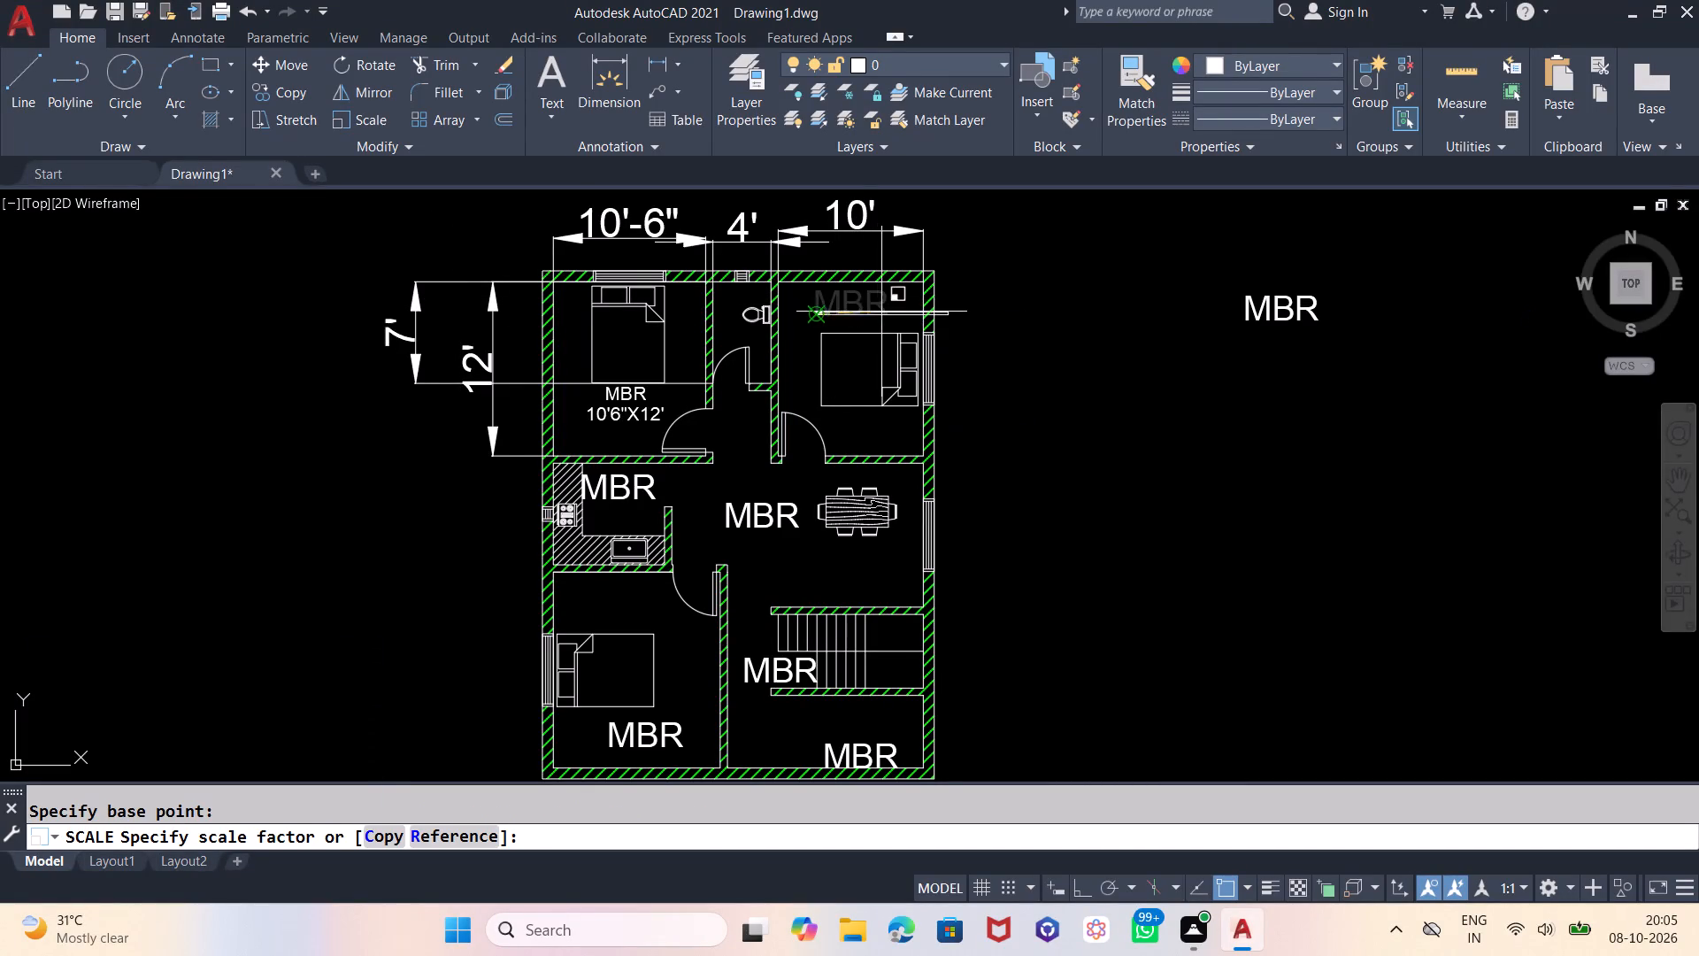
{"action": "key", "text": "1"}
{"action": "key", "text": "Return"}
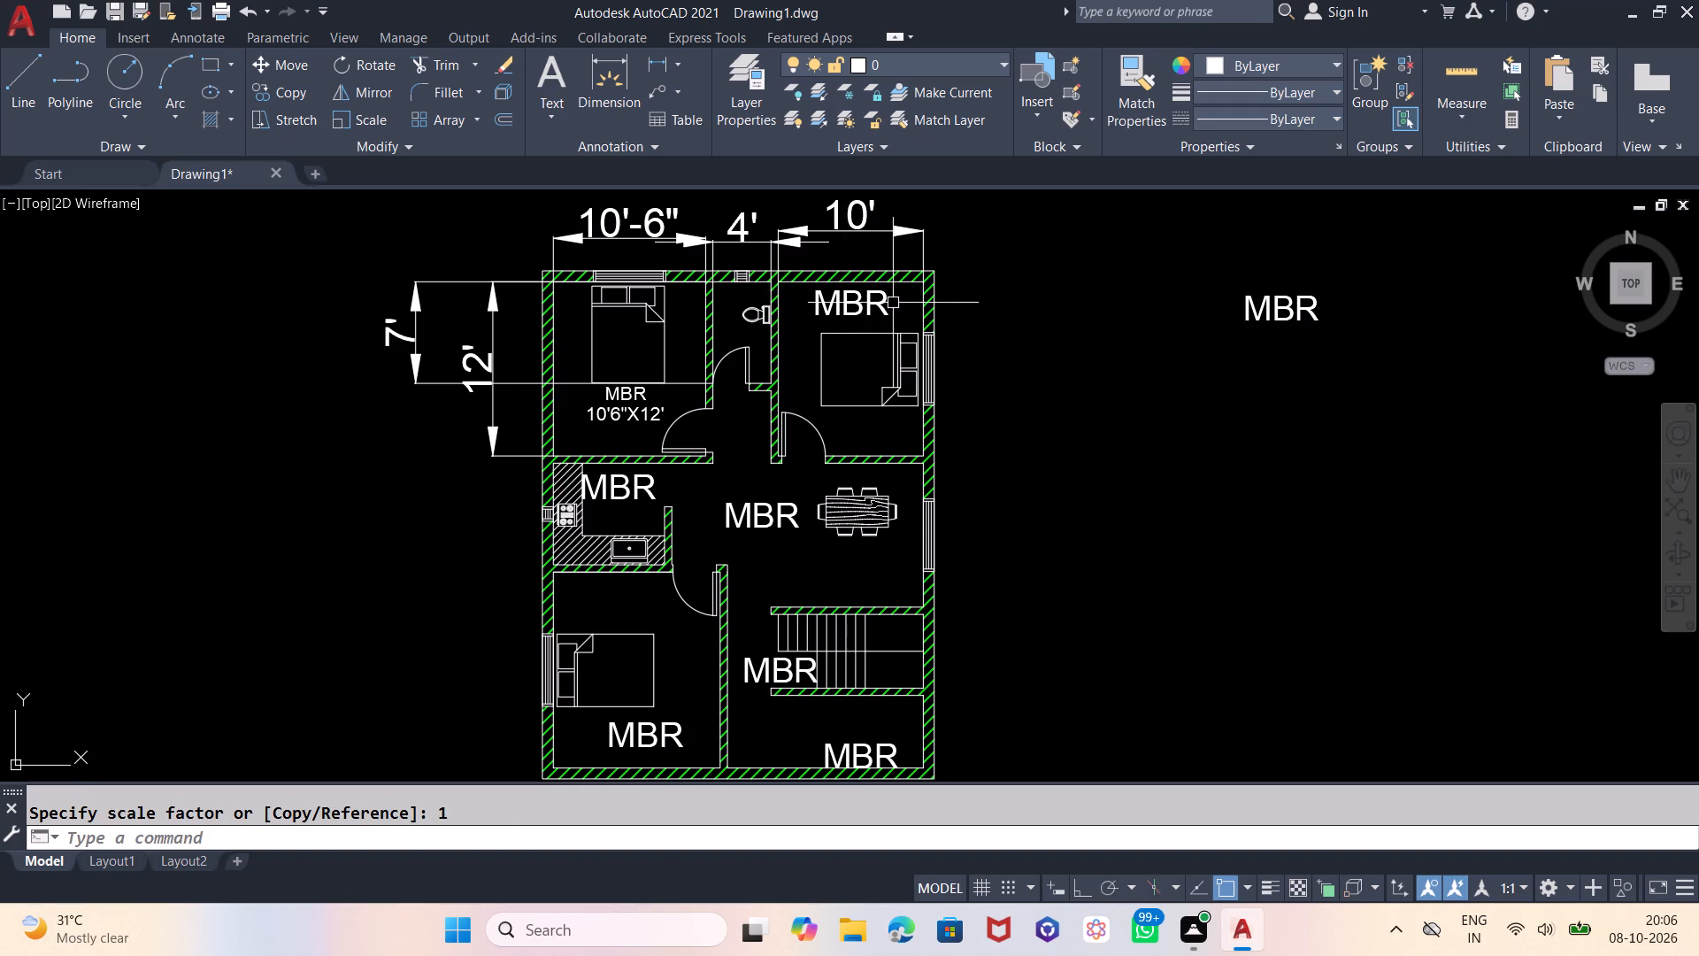
Scale the MBR label in the northeast bedroom by a factor of .15.
{"action": "left_click", "coordinate": [879, 303]}
{"action": "type", "text": "SC"}
{"action": "key", "text": "Return"}
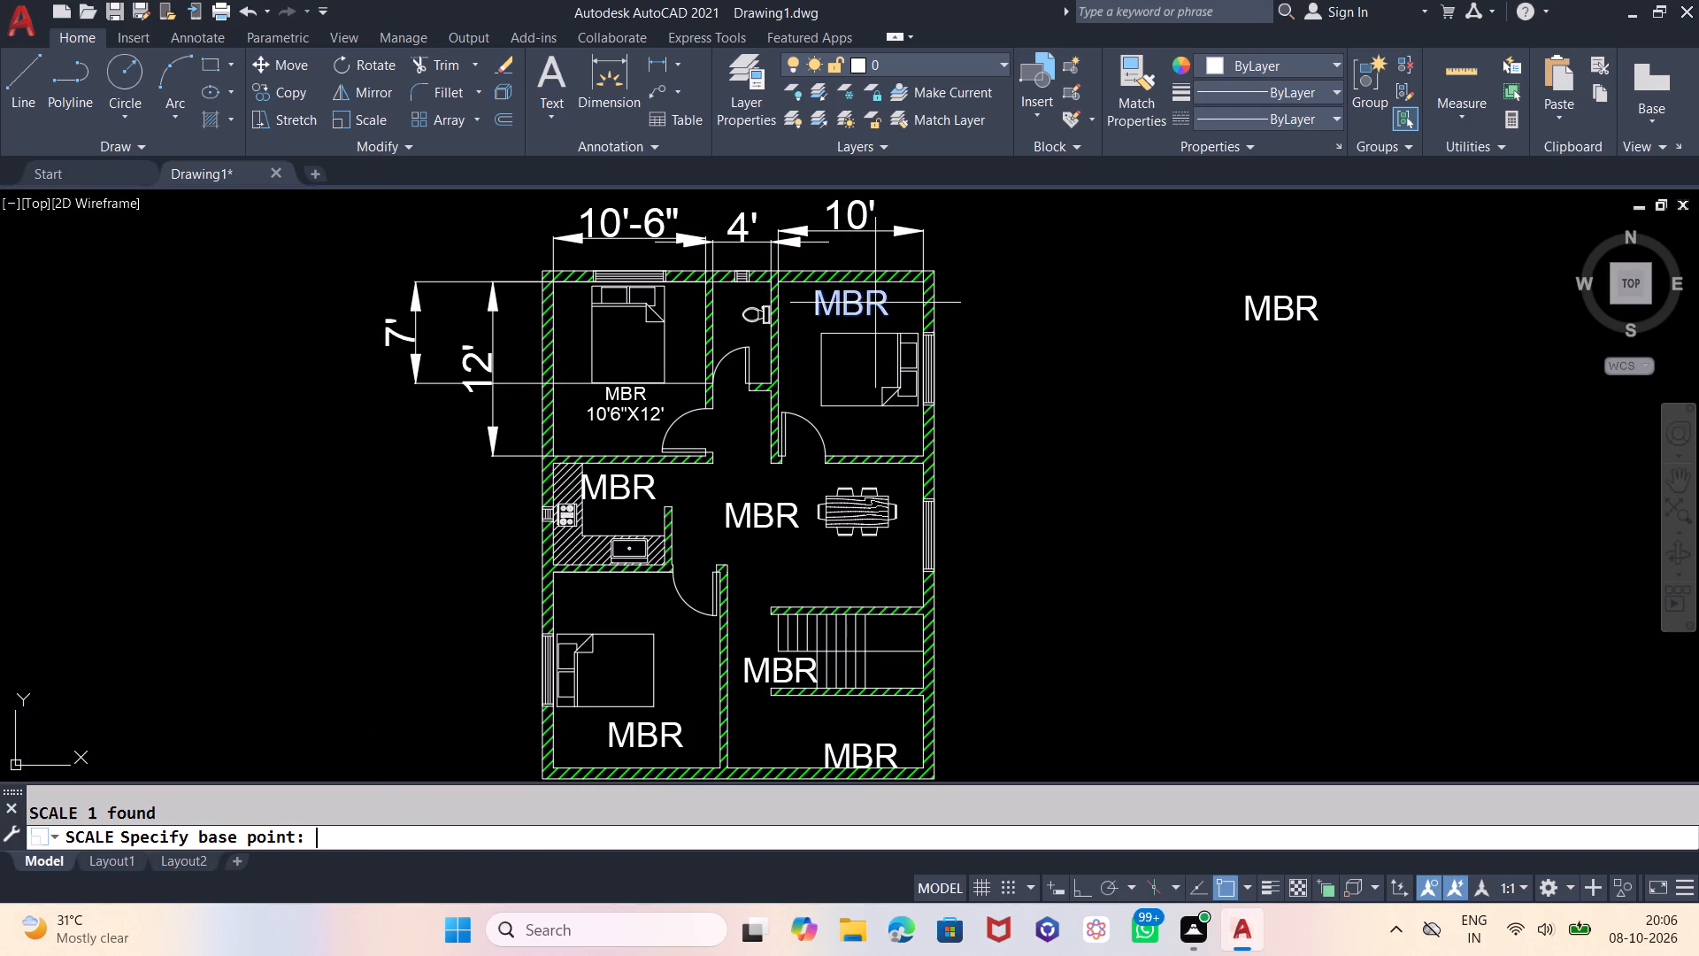
{"action": "left_click", "coordinate": [873, 306]}
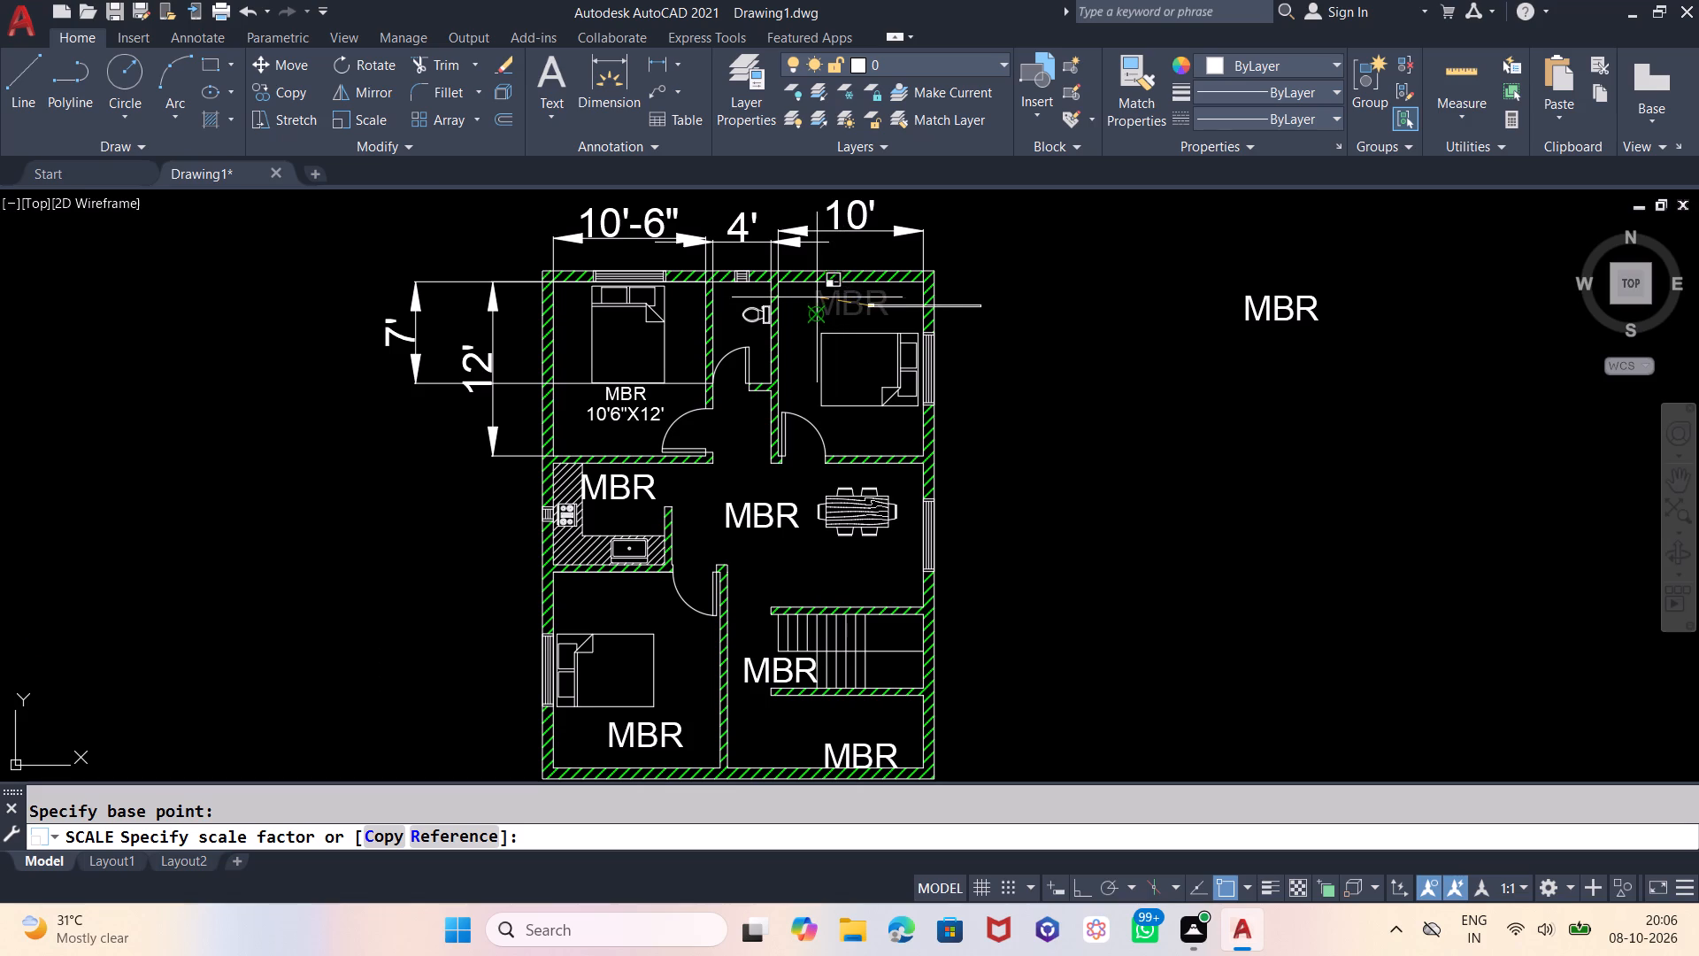
{"action": "key", "text": "period"}
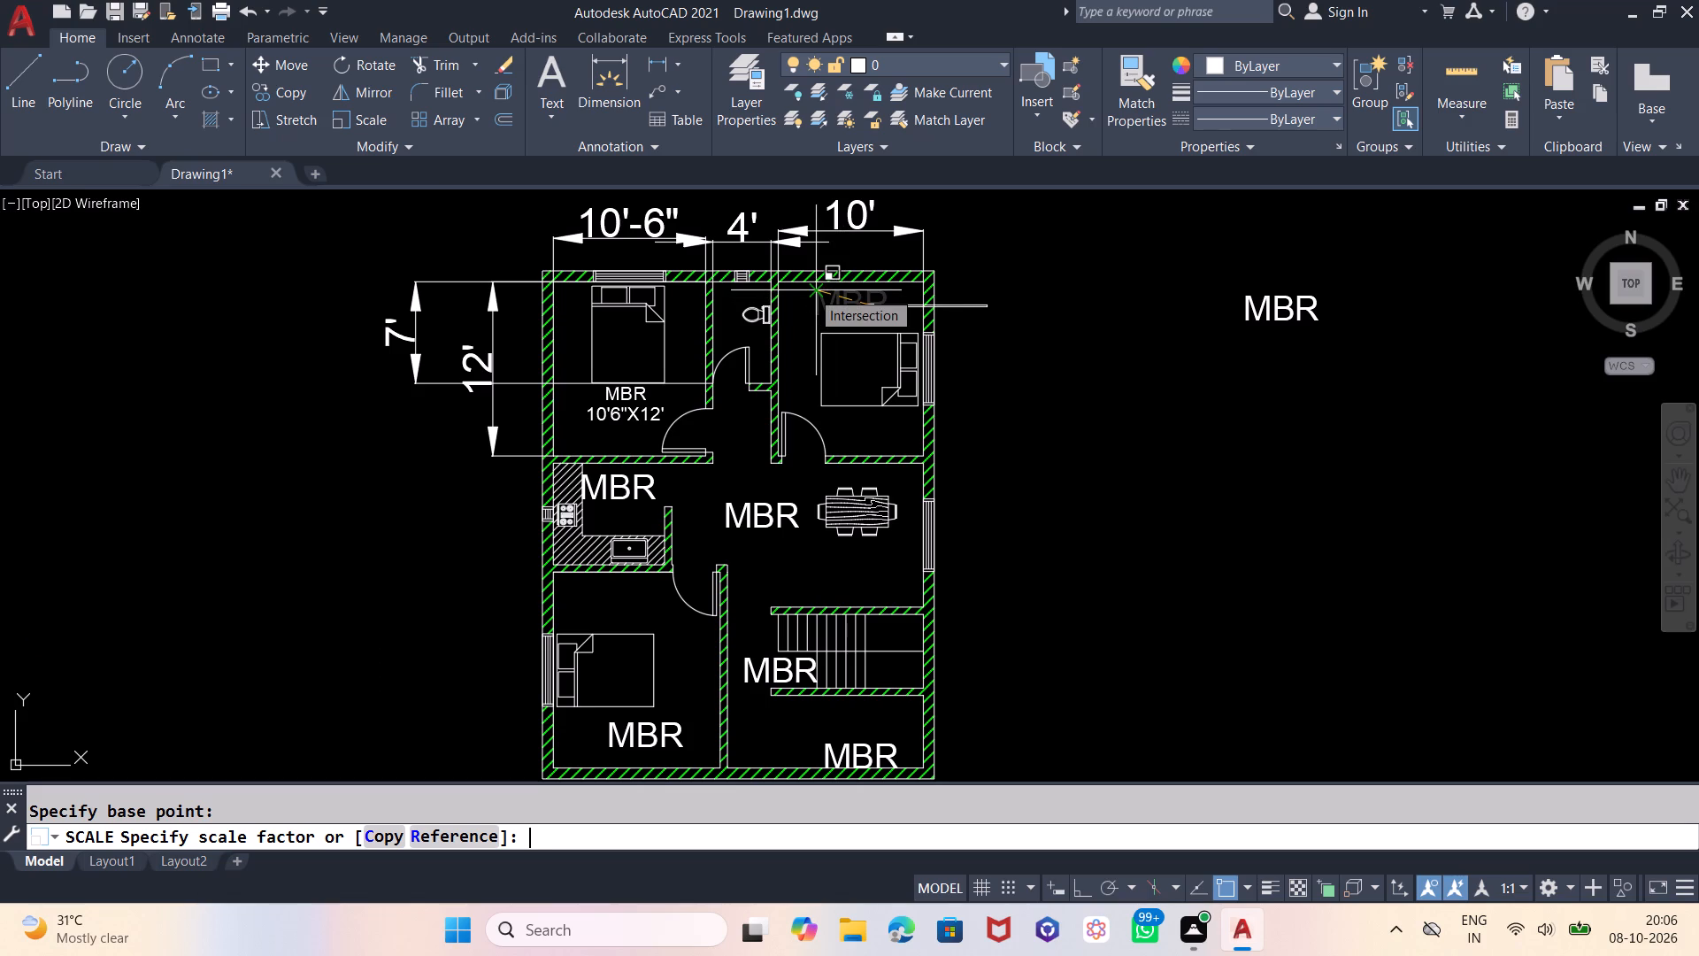
{"action": "type", "text": "15"}
{"action": "key", "text": "Return"}
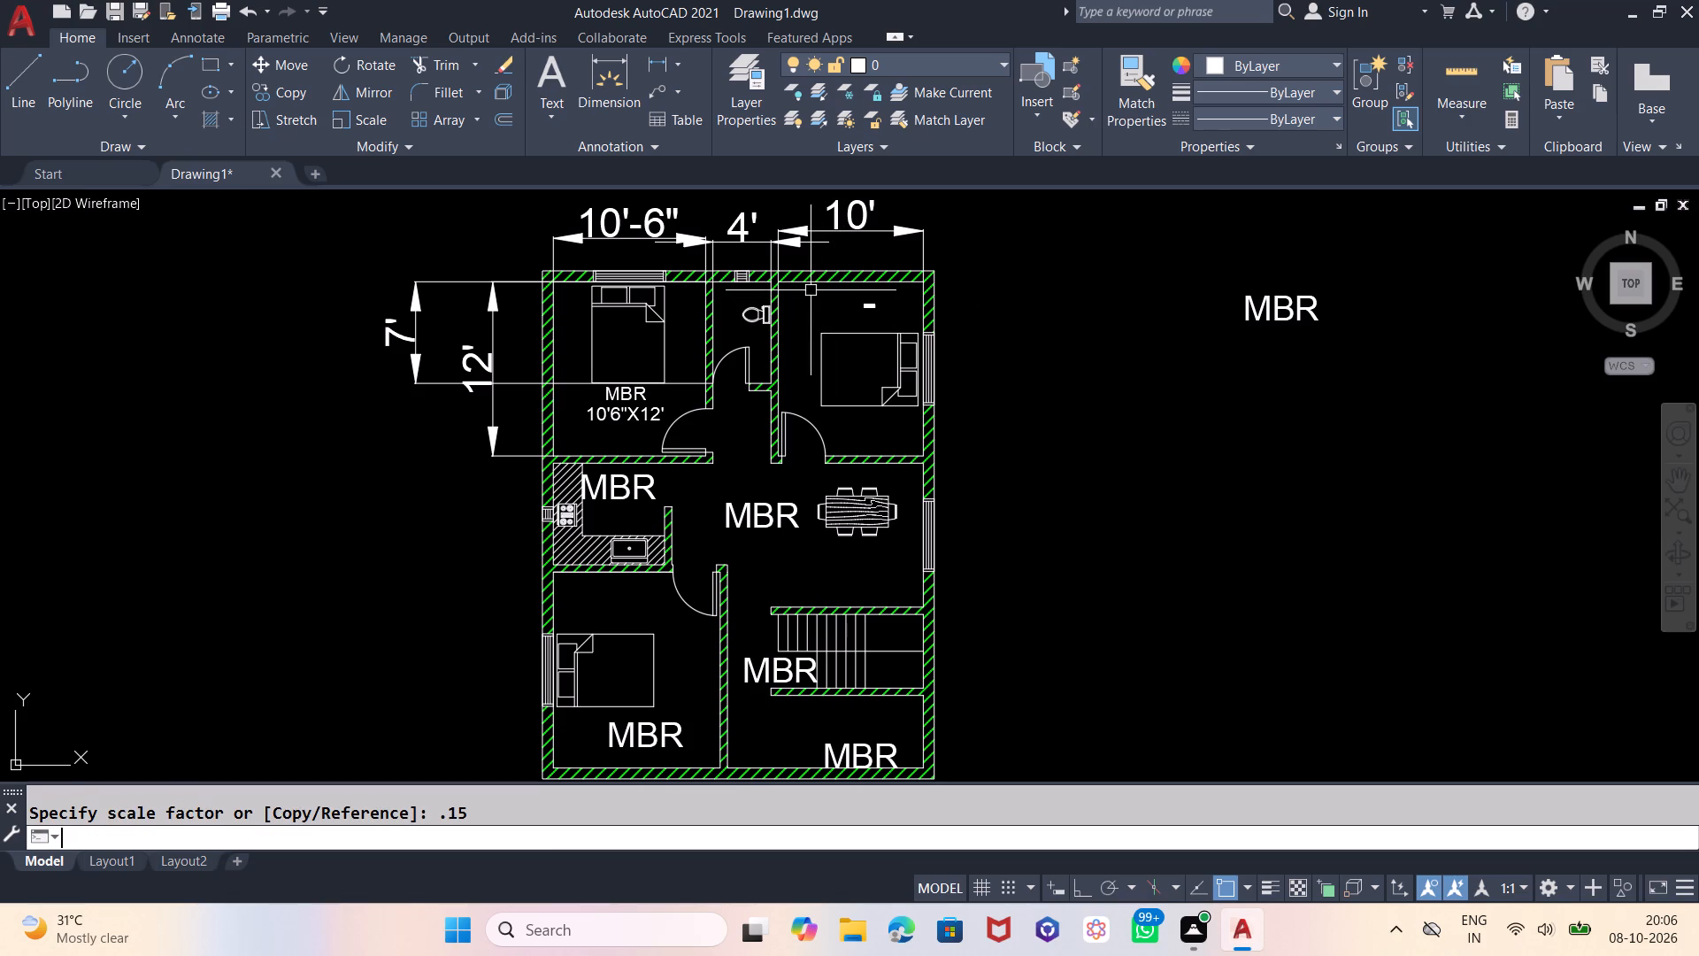
Scale the tiny northeast bedroom label up freehand to about the size of the northwest bedroom's MBR text.
{"action": "left_click", "coordinate": [869, 305]}
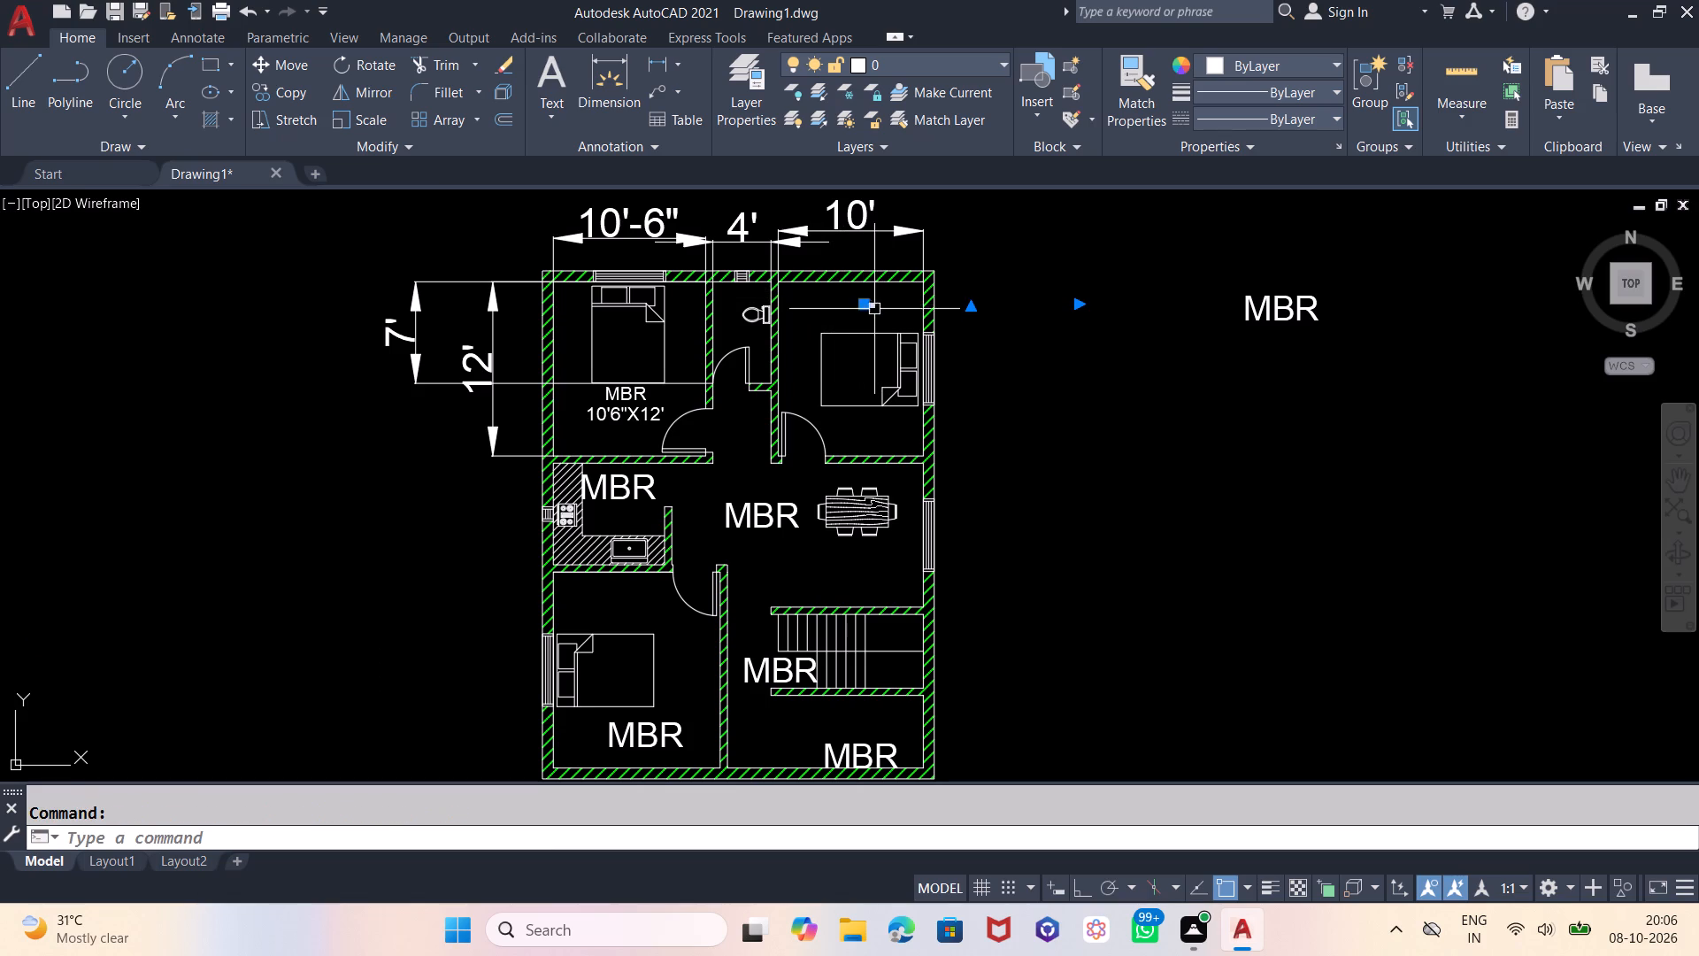
{"action": "type", "text": "SC"}
{"action": "key", "text": "Return"}
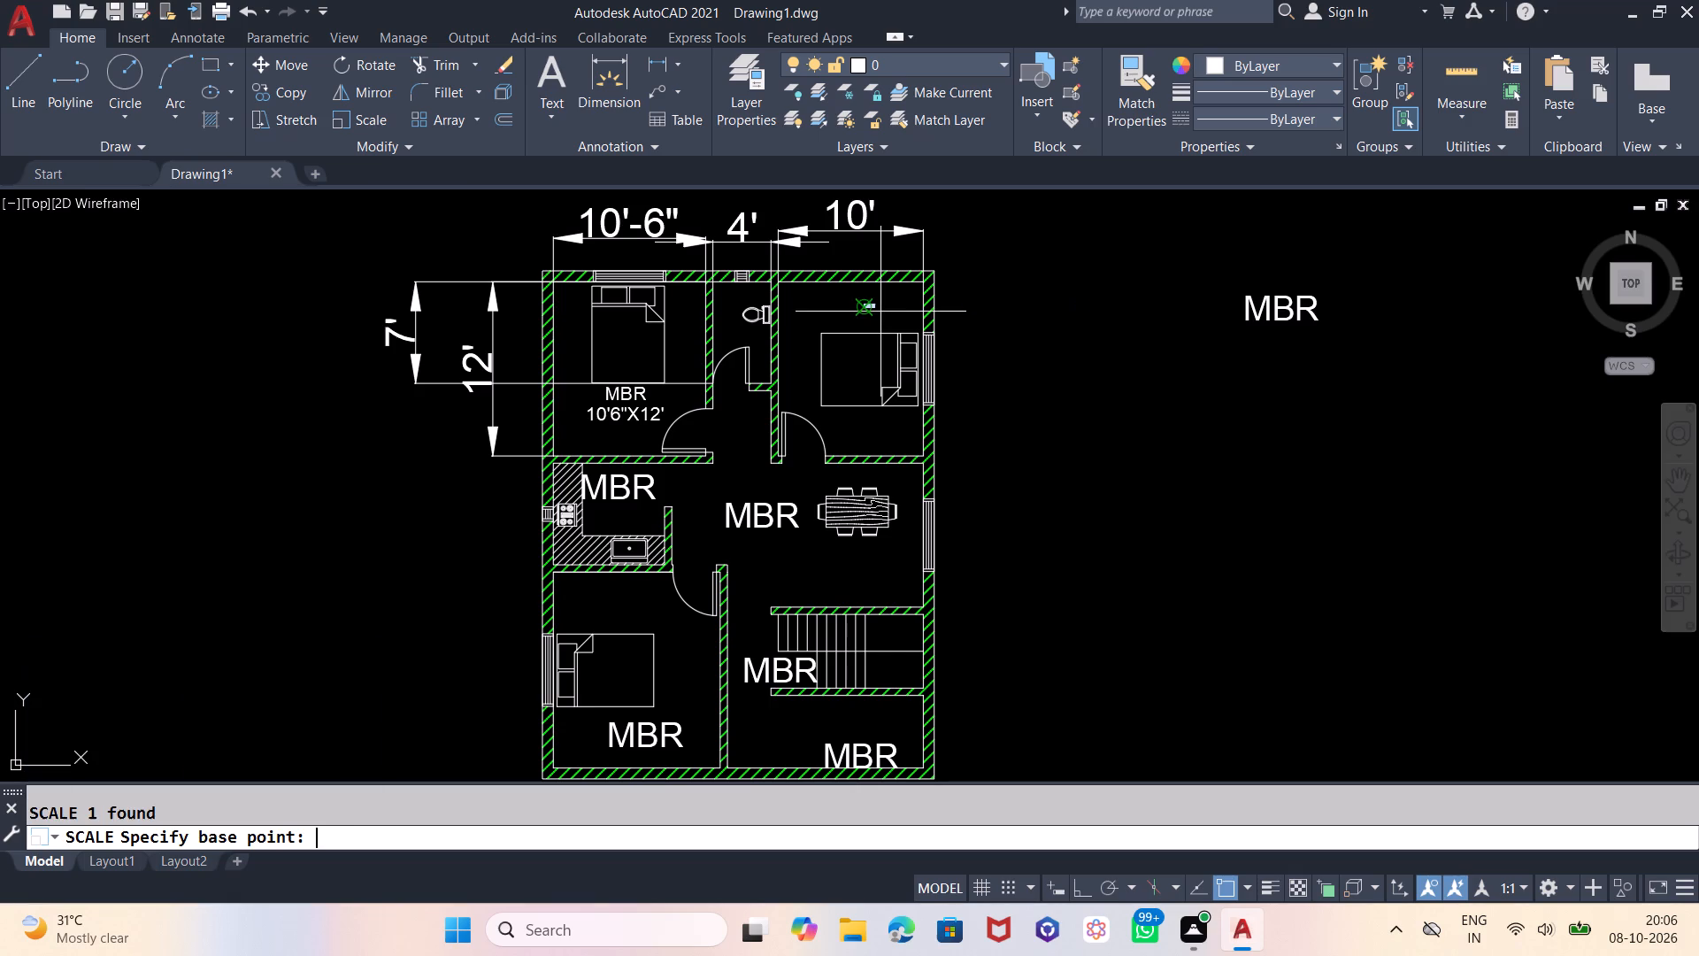
{"action": "left_click", "coordinate": [880, 312]}
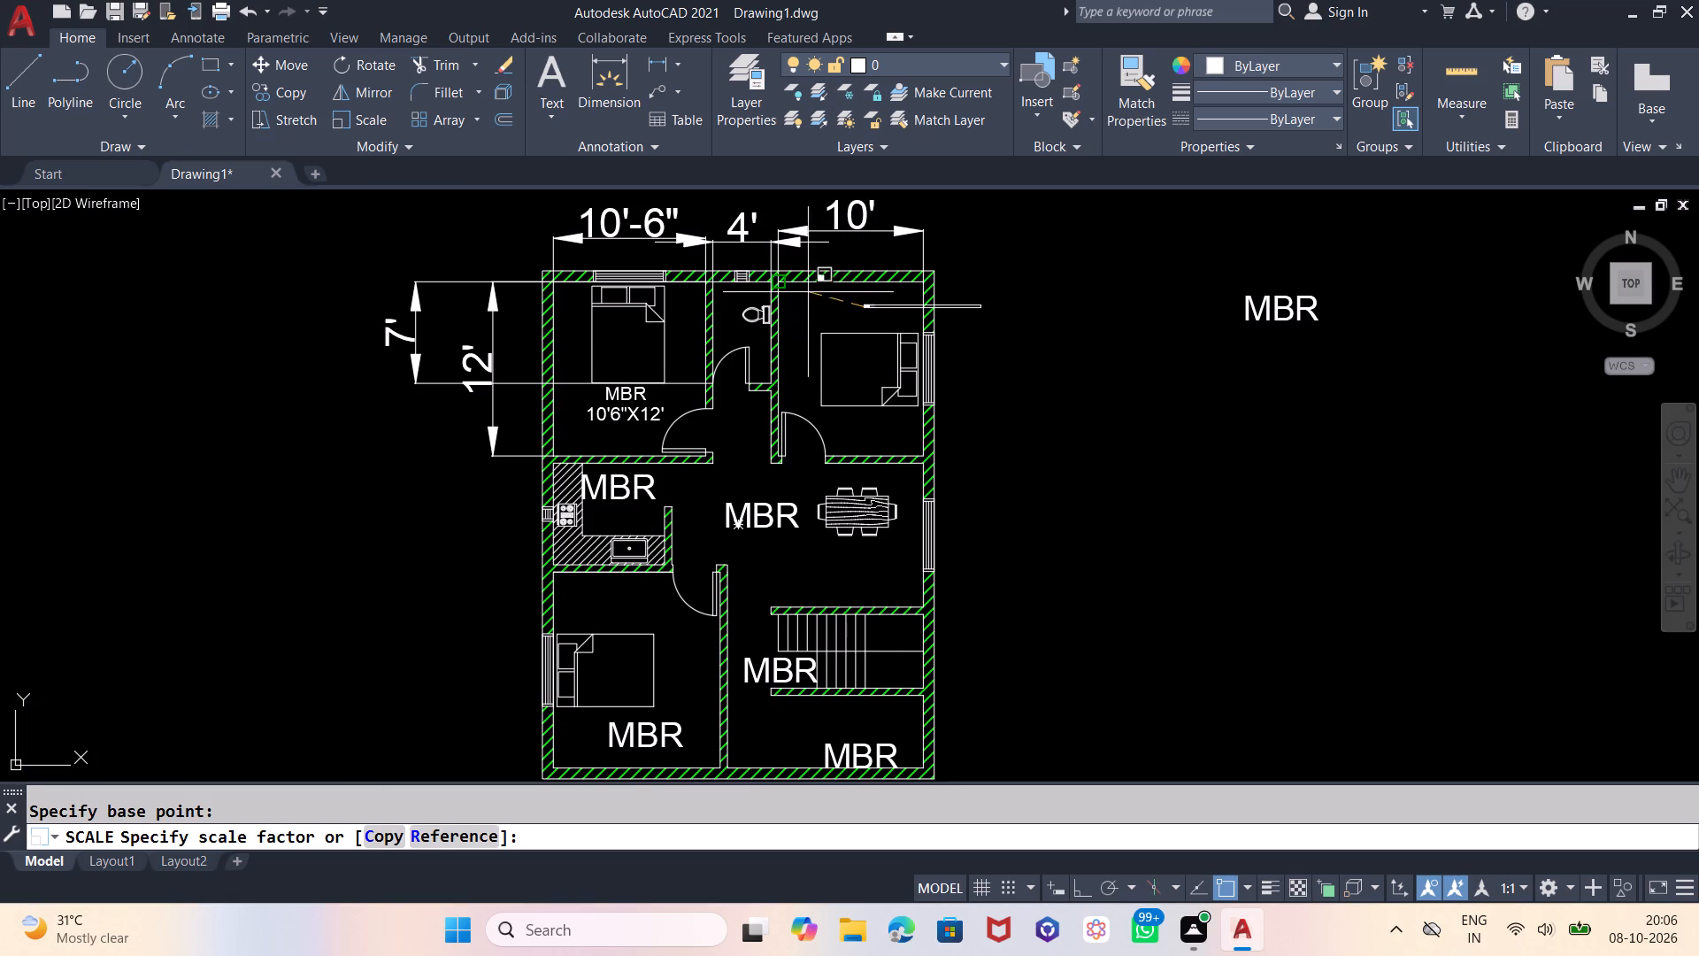
{"action": "left_click", "coordinate": [389, 360]}
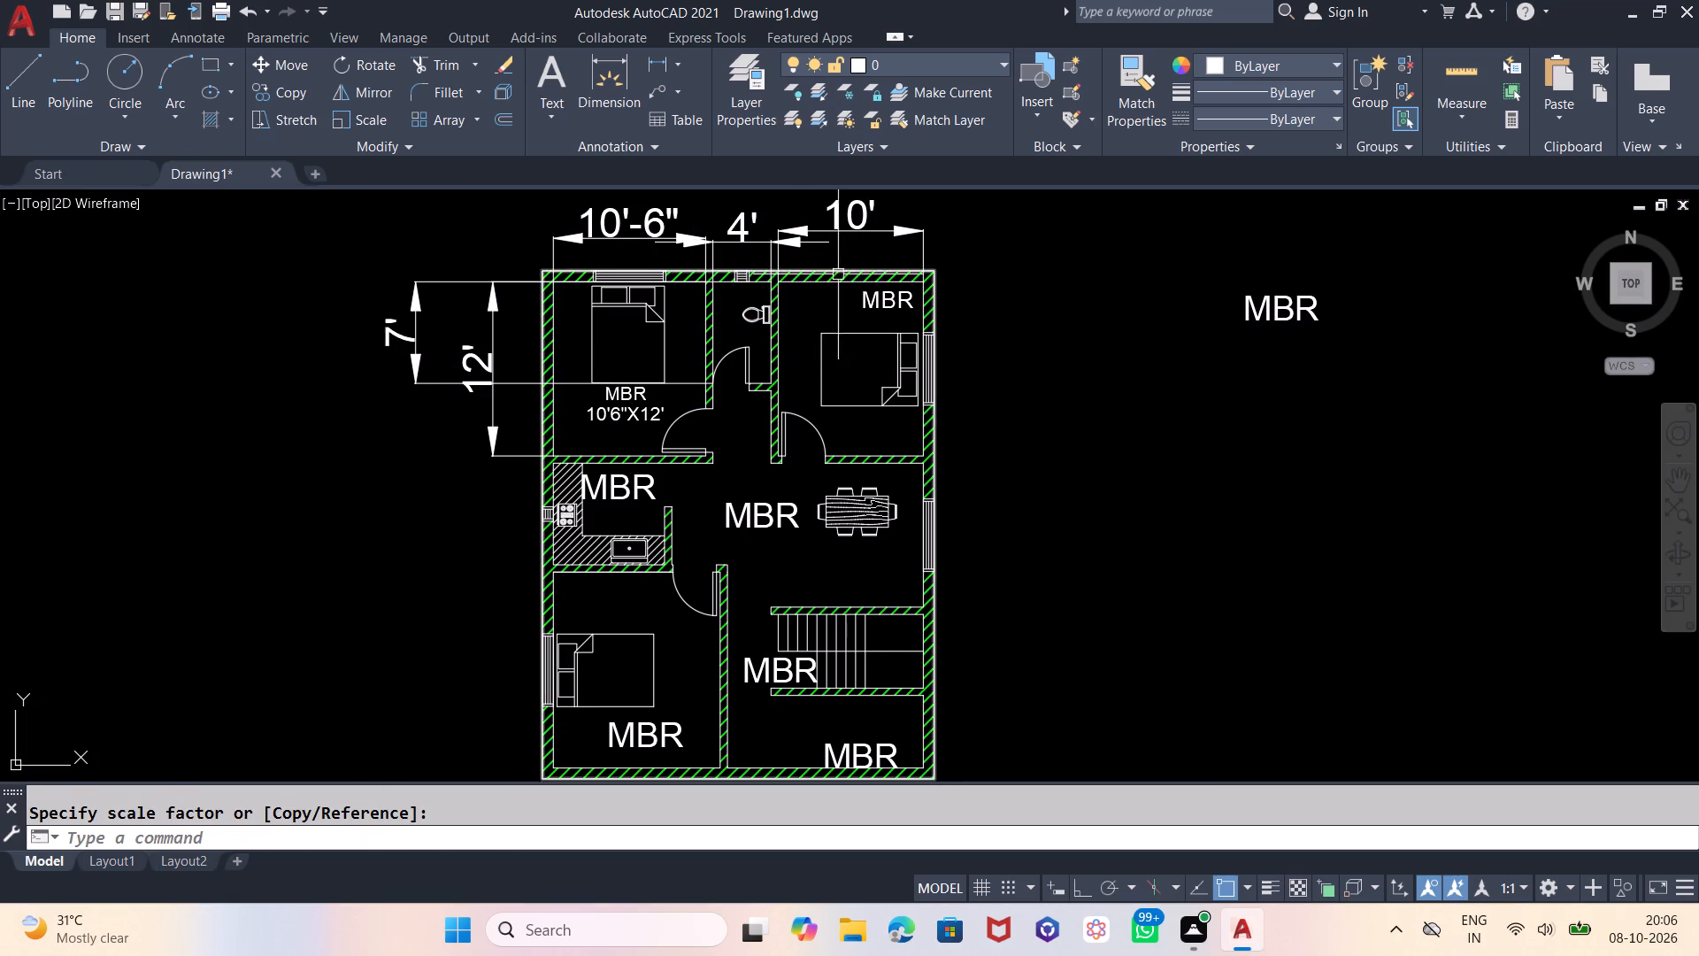
Move the resized MBR label slightly northwest, close to the north wall above the northeast bedroom's bed.
{"action": "left_click", "coordinate": [865, 298]}
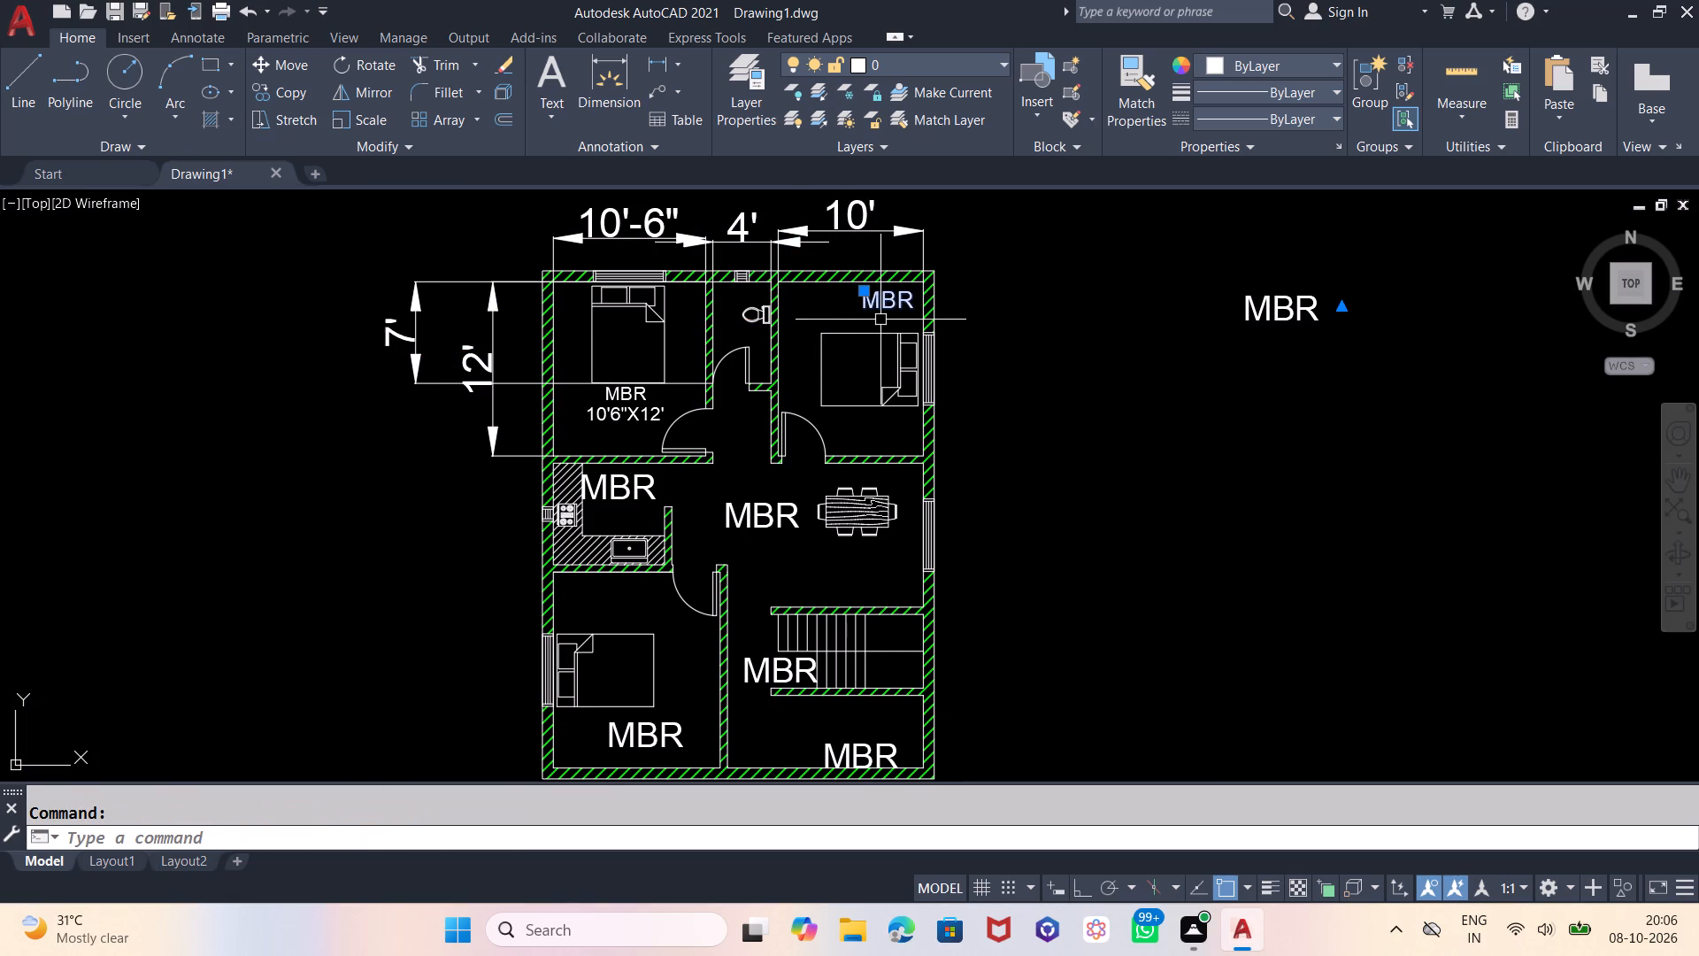
{"action": "key", "text": "m"}
{"action": "key", "text": "Return"}
{"action": "left_click", "coordinate": [854, 320]}
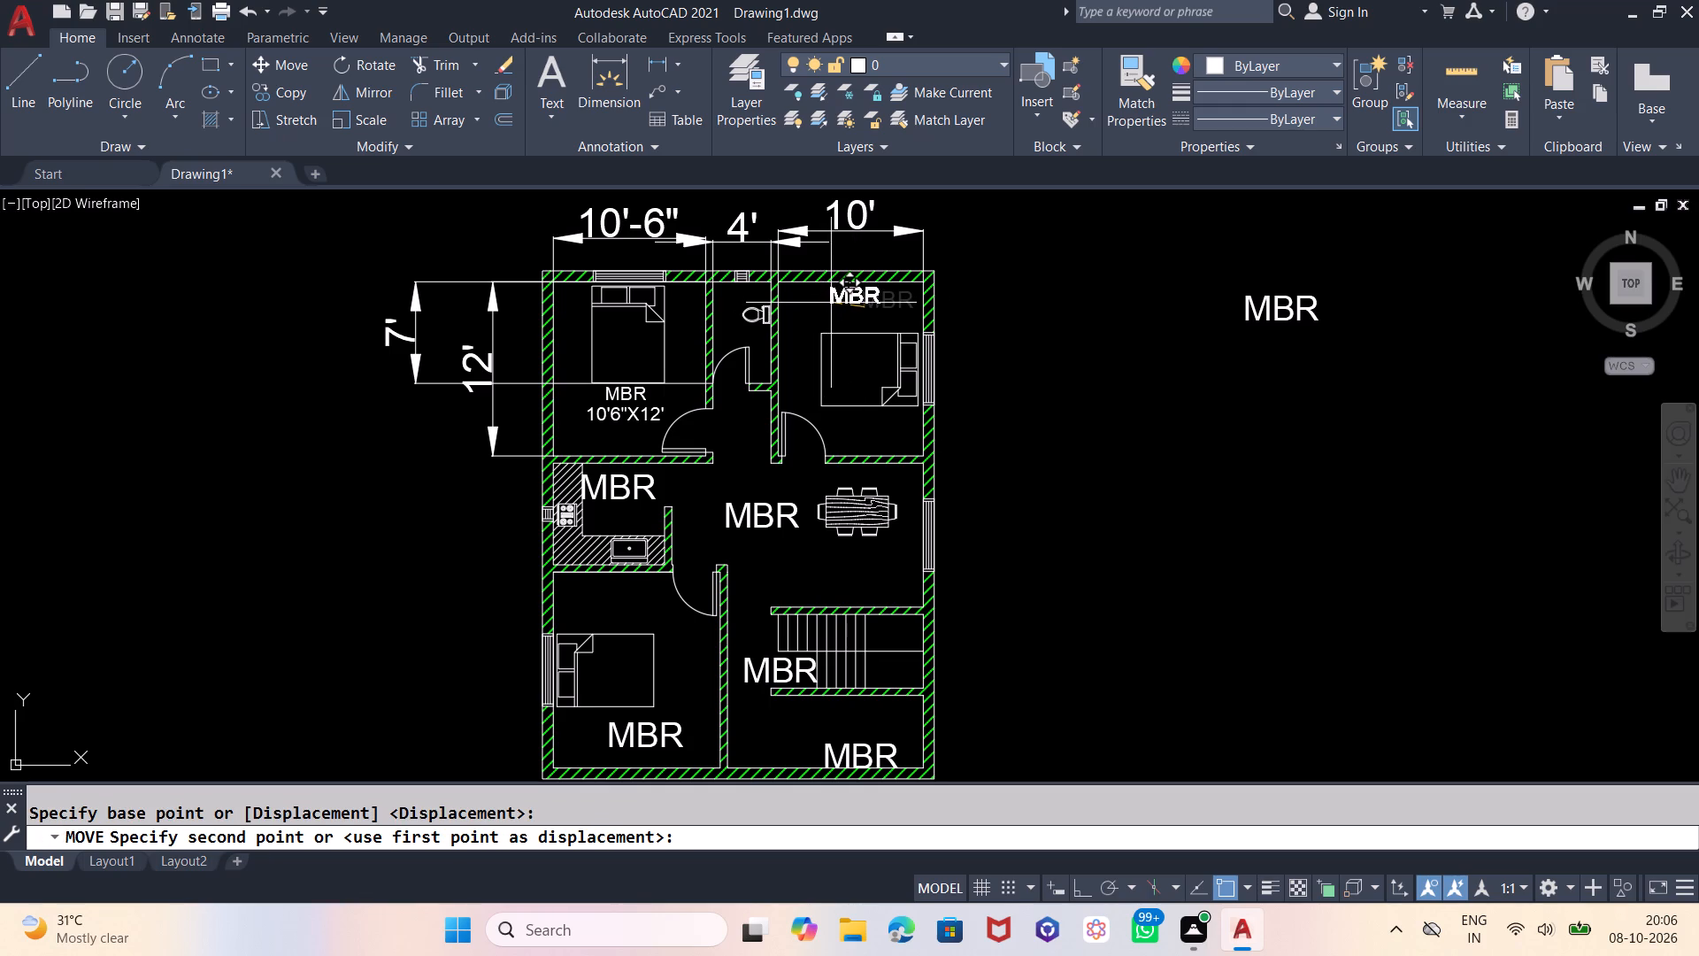
{"action": "left_click", "coordinate": [831, 300]}
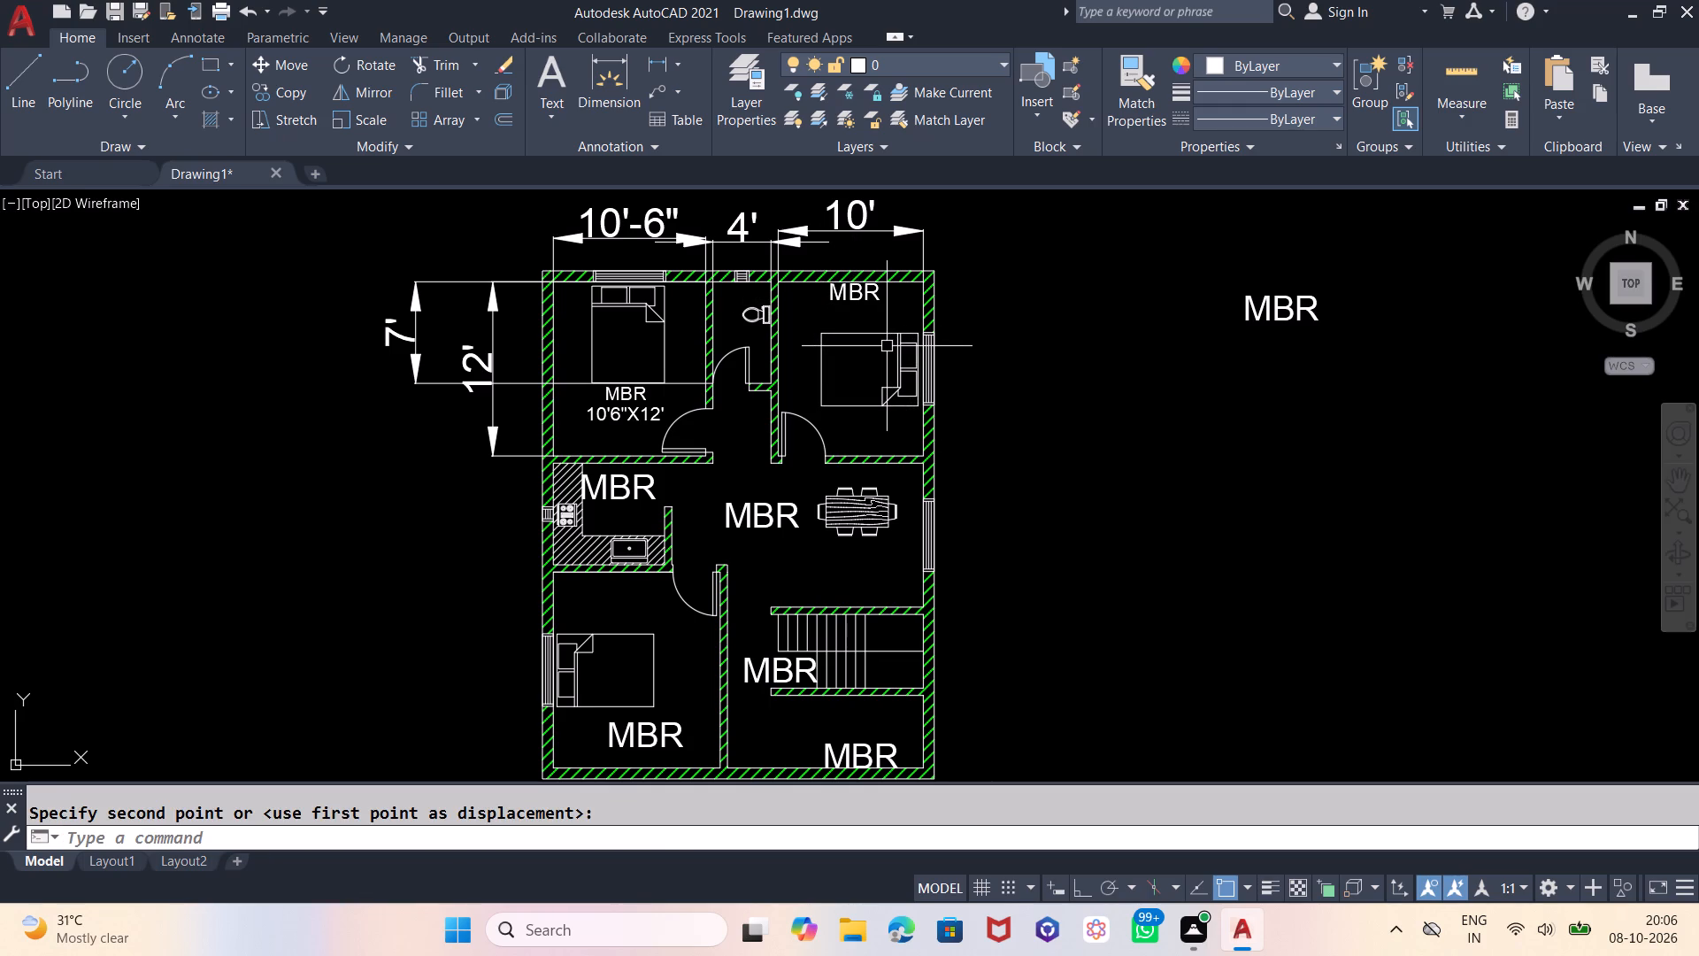
Replace the text of the northeast bedroom's MBR label with CBR.
{"action": "left_click", "coordinate": [869, 295]}
{"action": "left_click", "coordinate": [869, 295]}
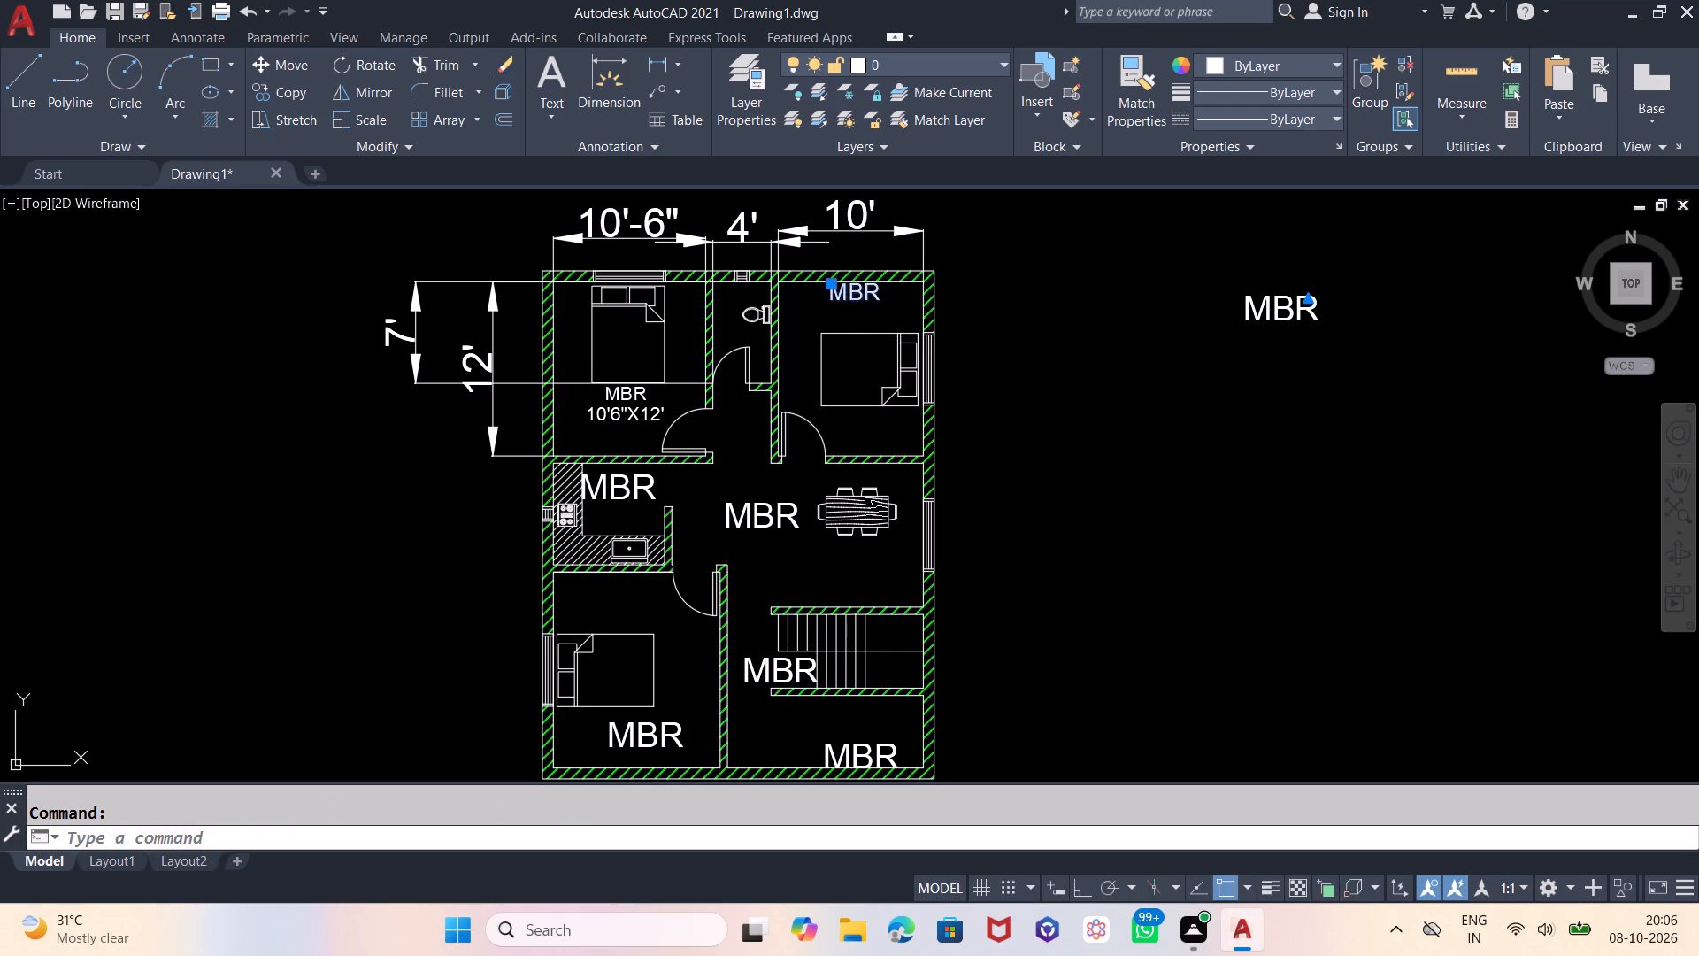
{"action": "double_click", "coordinate": [869, 295]}
{"action": "left_click", "coordinate": [880, 293]}
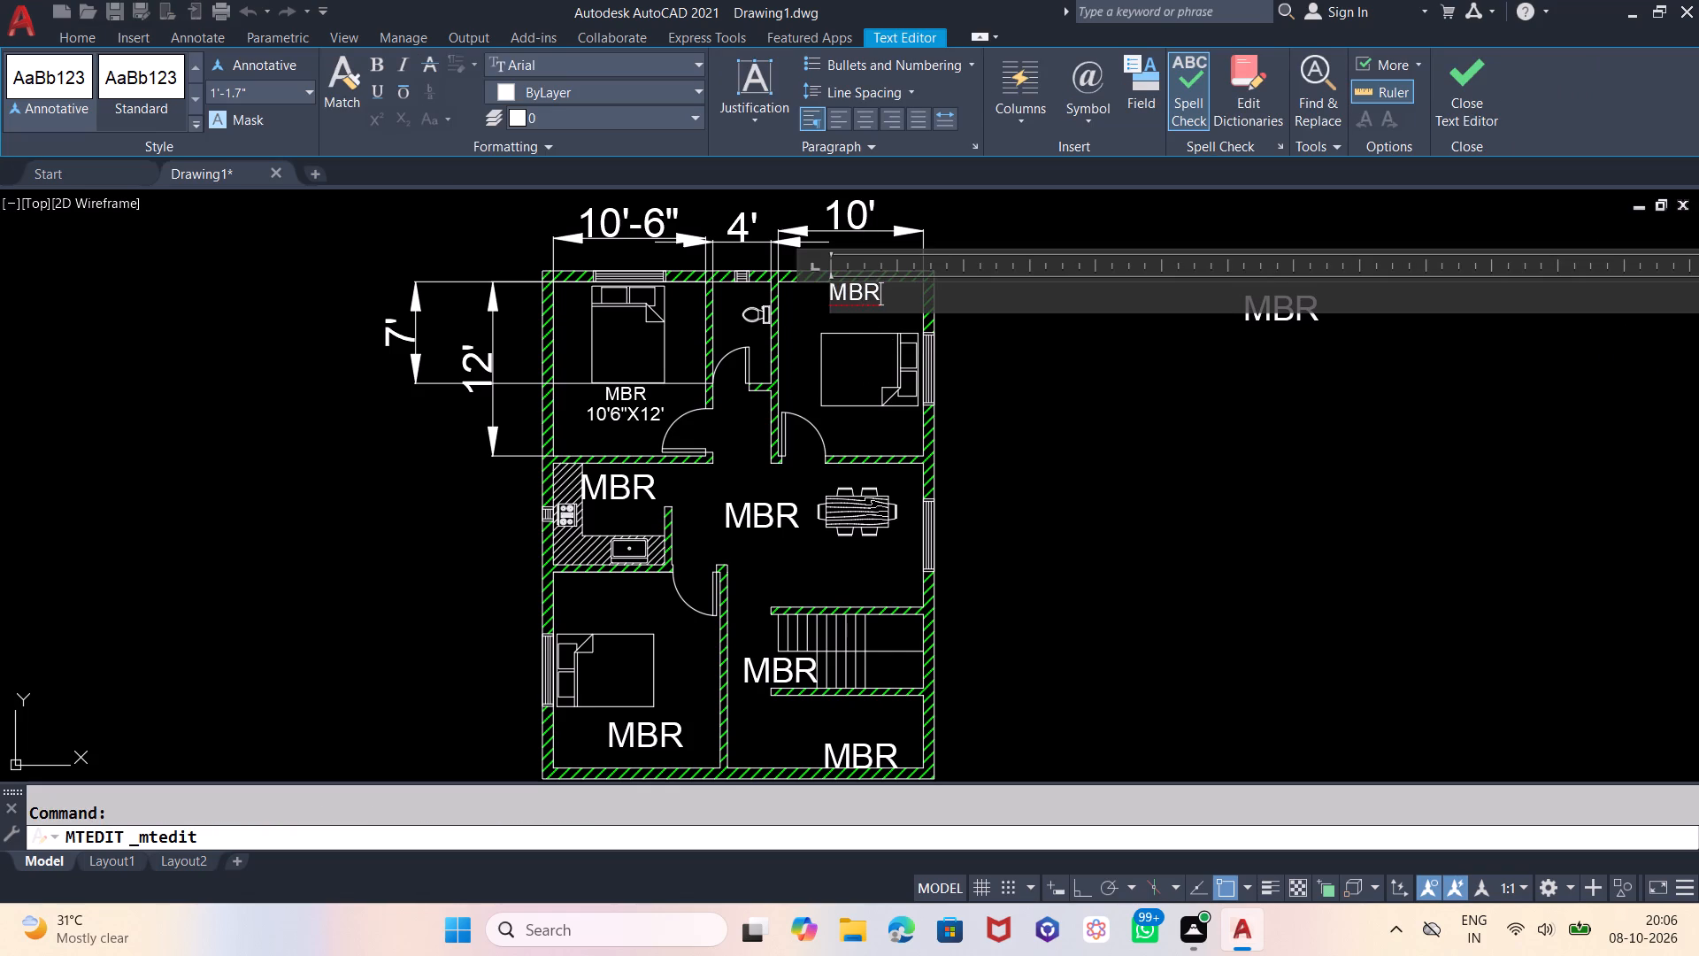
{"action": "key", "text": "BackSpace"}
{"action": "key", "text": "BackSpace"}
{"action": "key", "text": "BackSpace"}
{"action": "key", "text": "BackSpace"}
{"action": "type", "text": "CBR"}
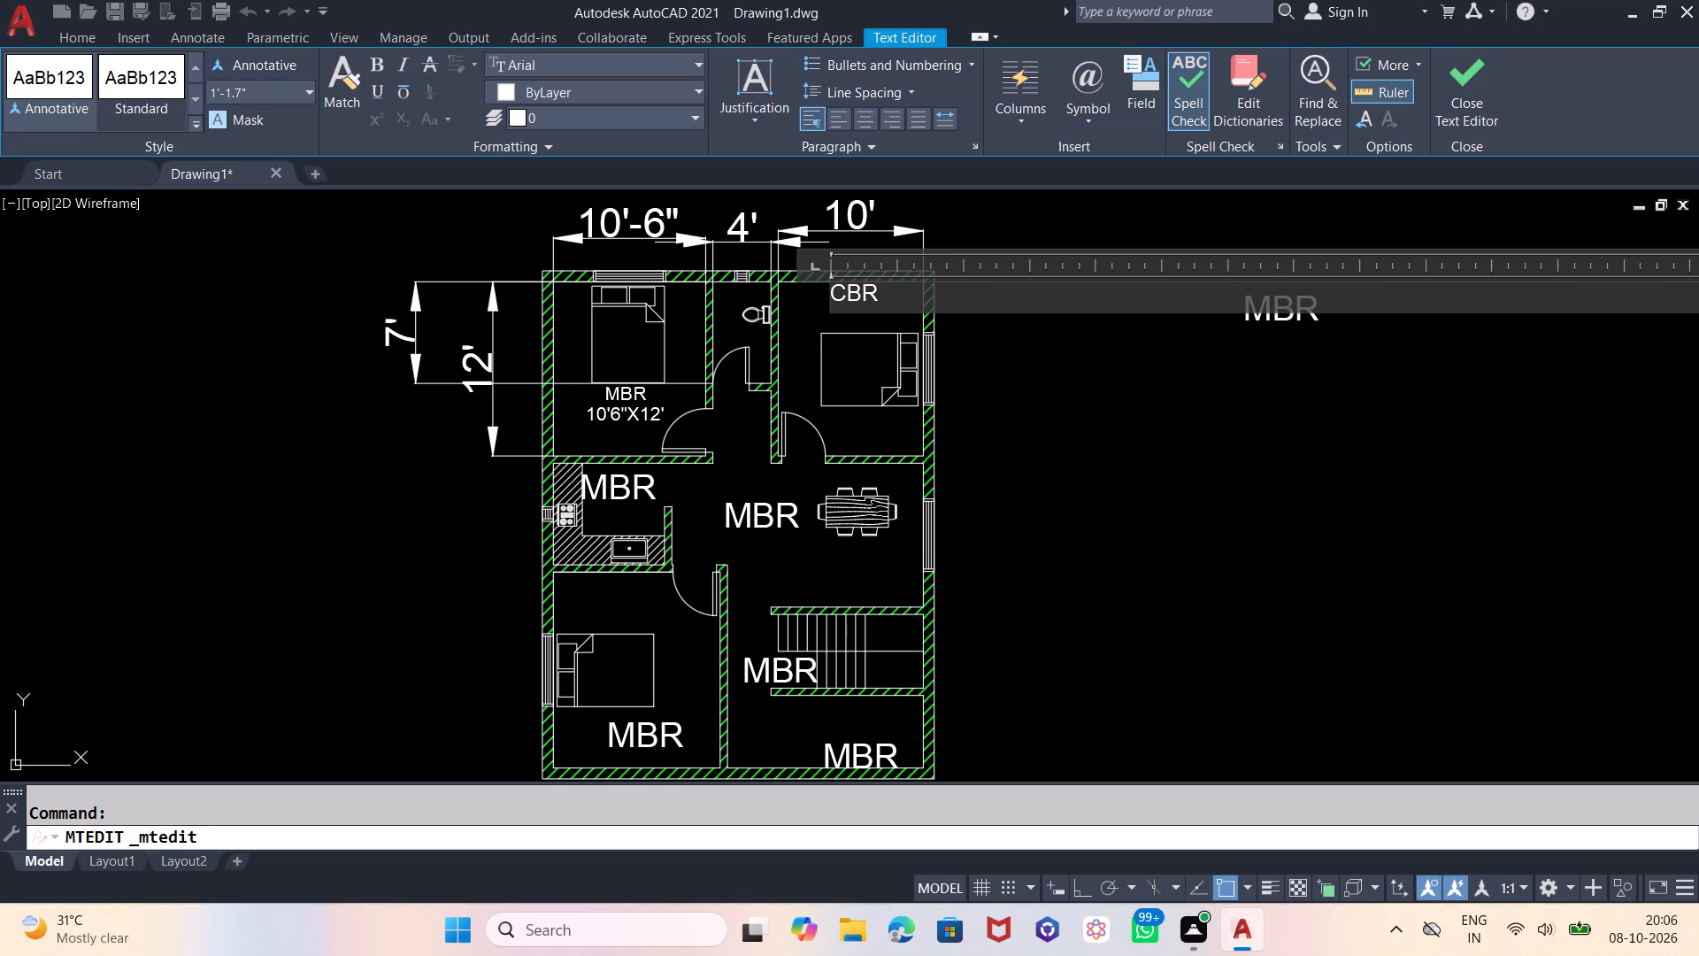
{"action": "key", "text": "Return"}
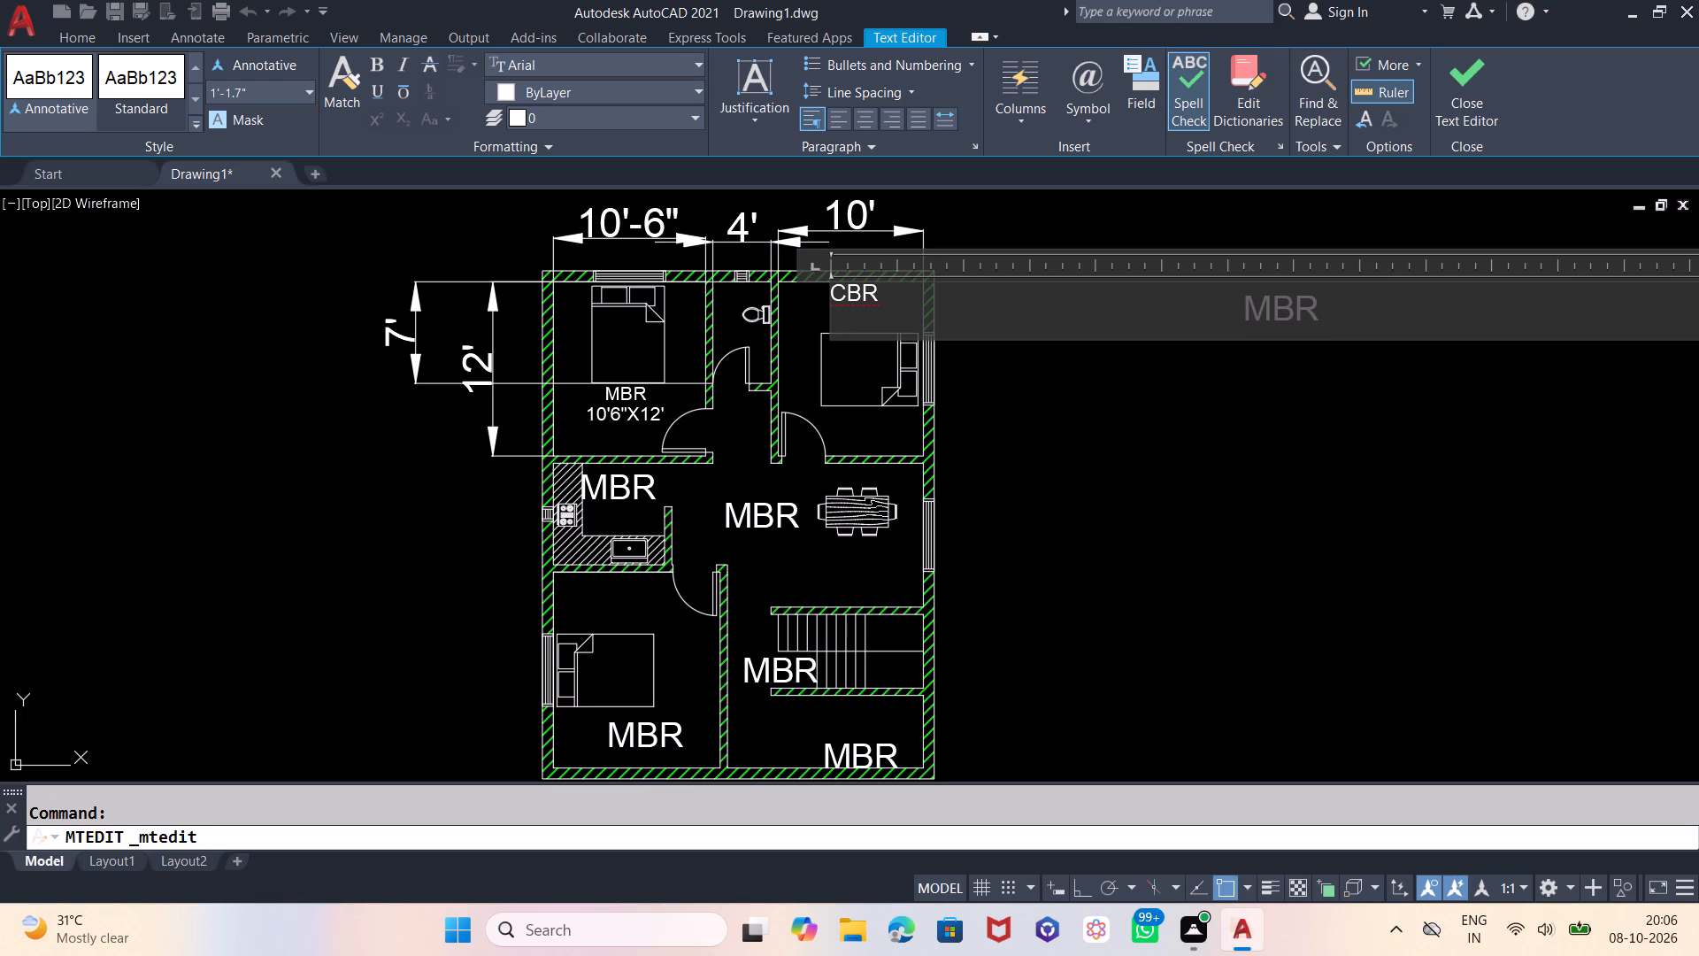
{"action": "left_click", "coordinate": [1075, 409]}
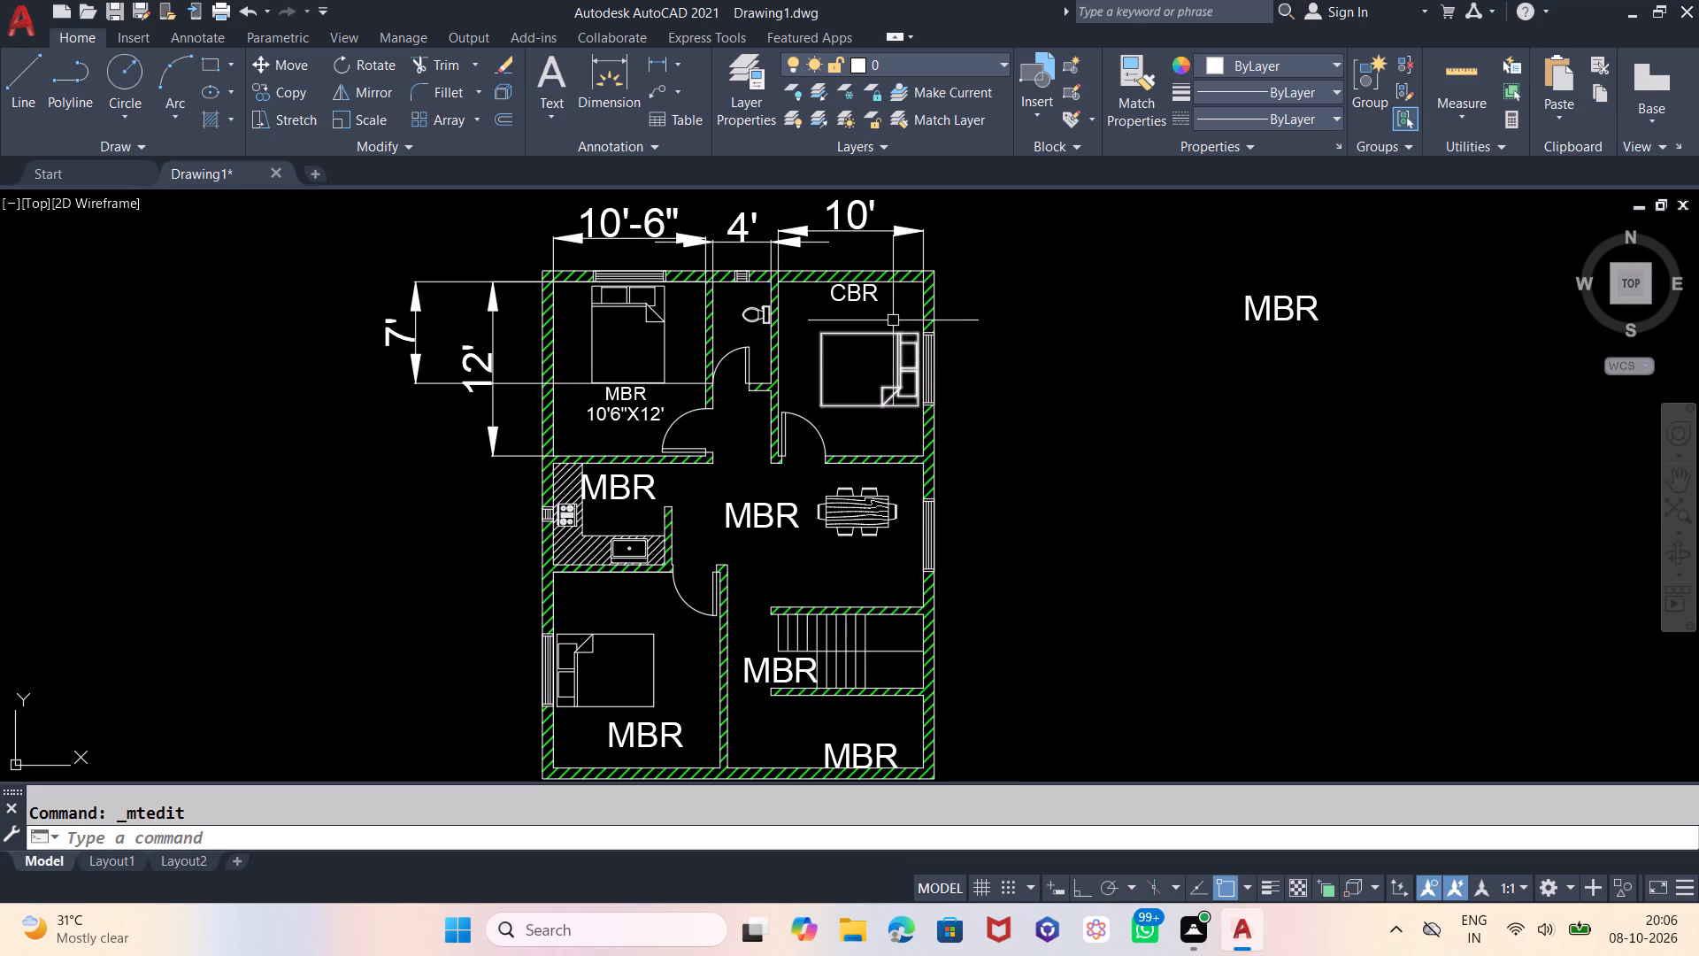
Copy the CBR label directly below itself to make a second text line in the northeast bedroom.
{"action": "left_click", "coordinate": [876, 298]}
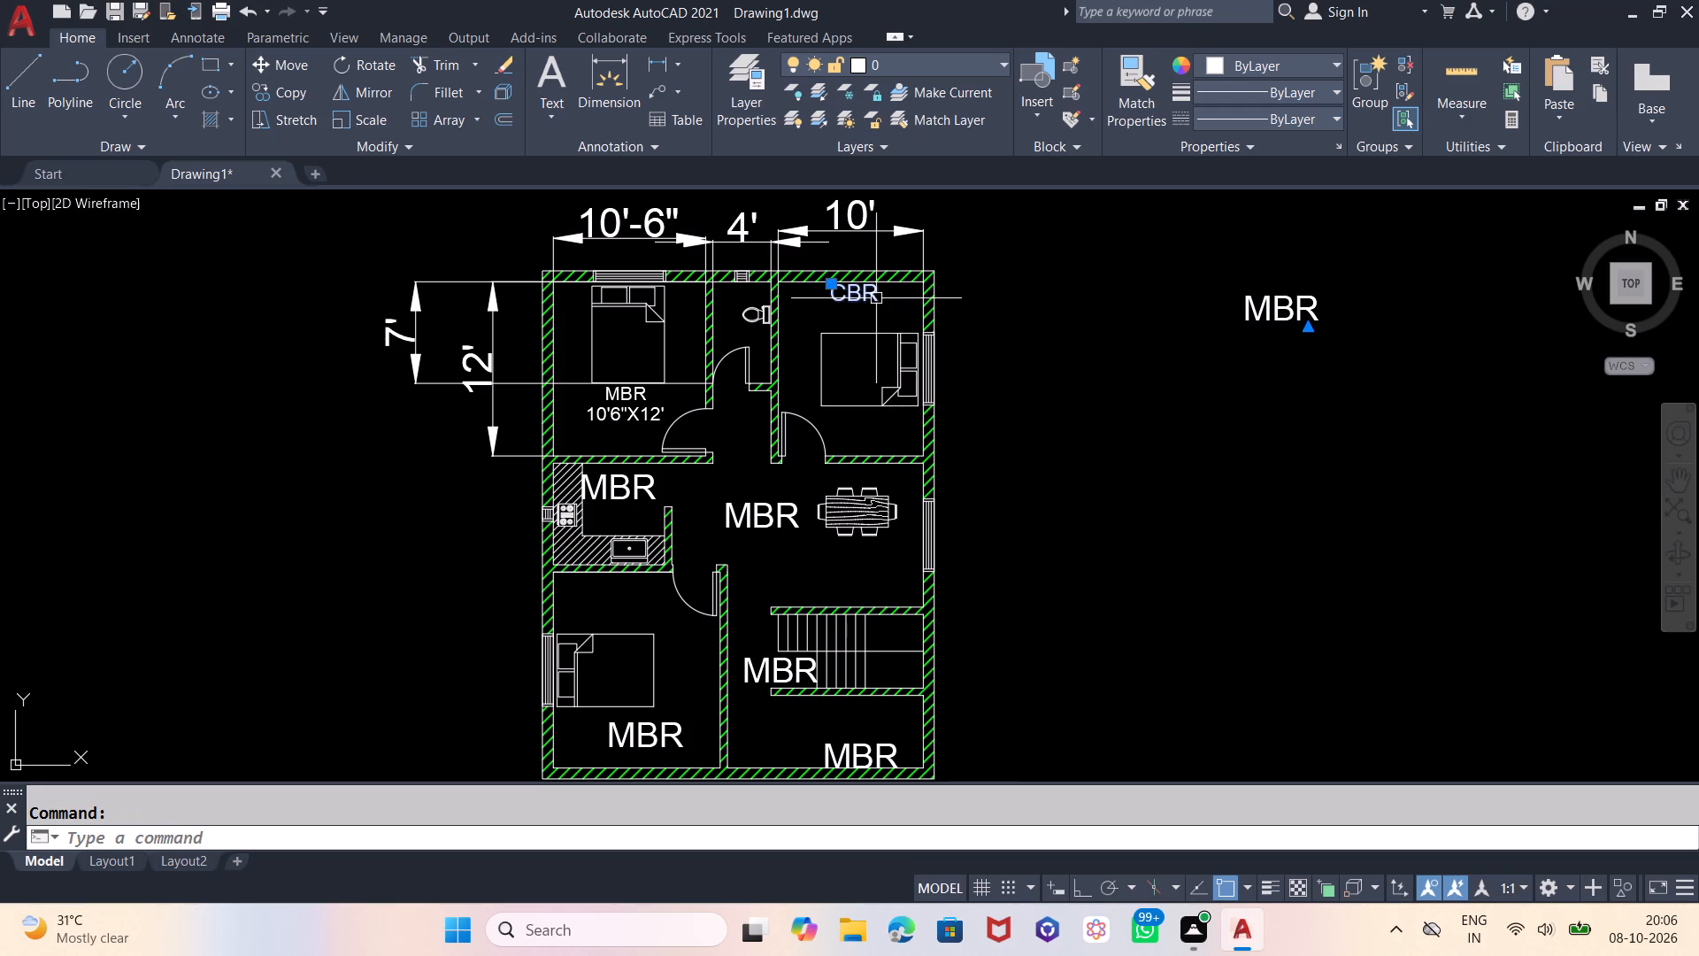
{"action": "type", "text": "CP"}
{"action": "key", "text": "Return"}
{"action": "left_click", "coordinate": [876, 298]}
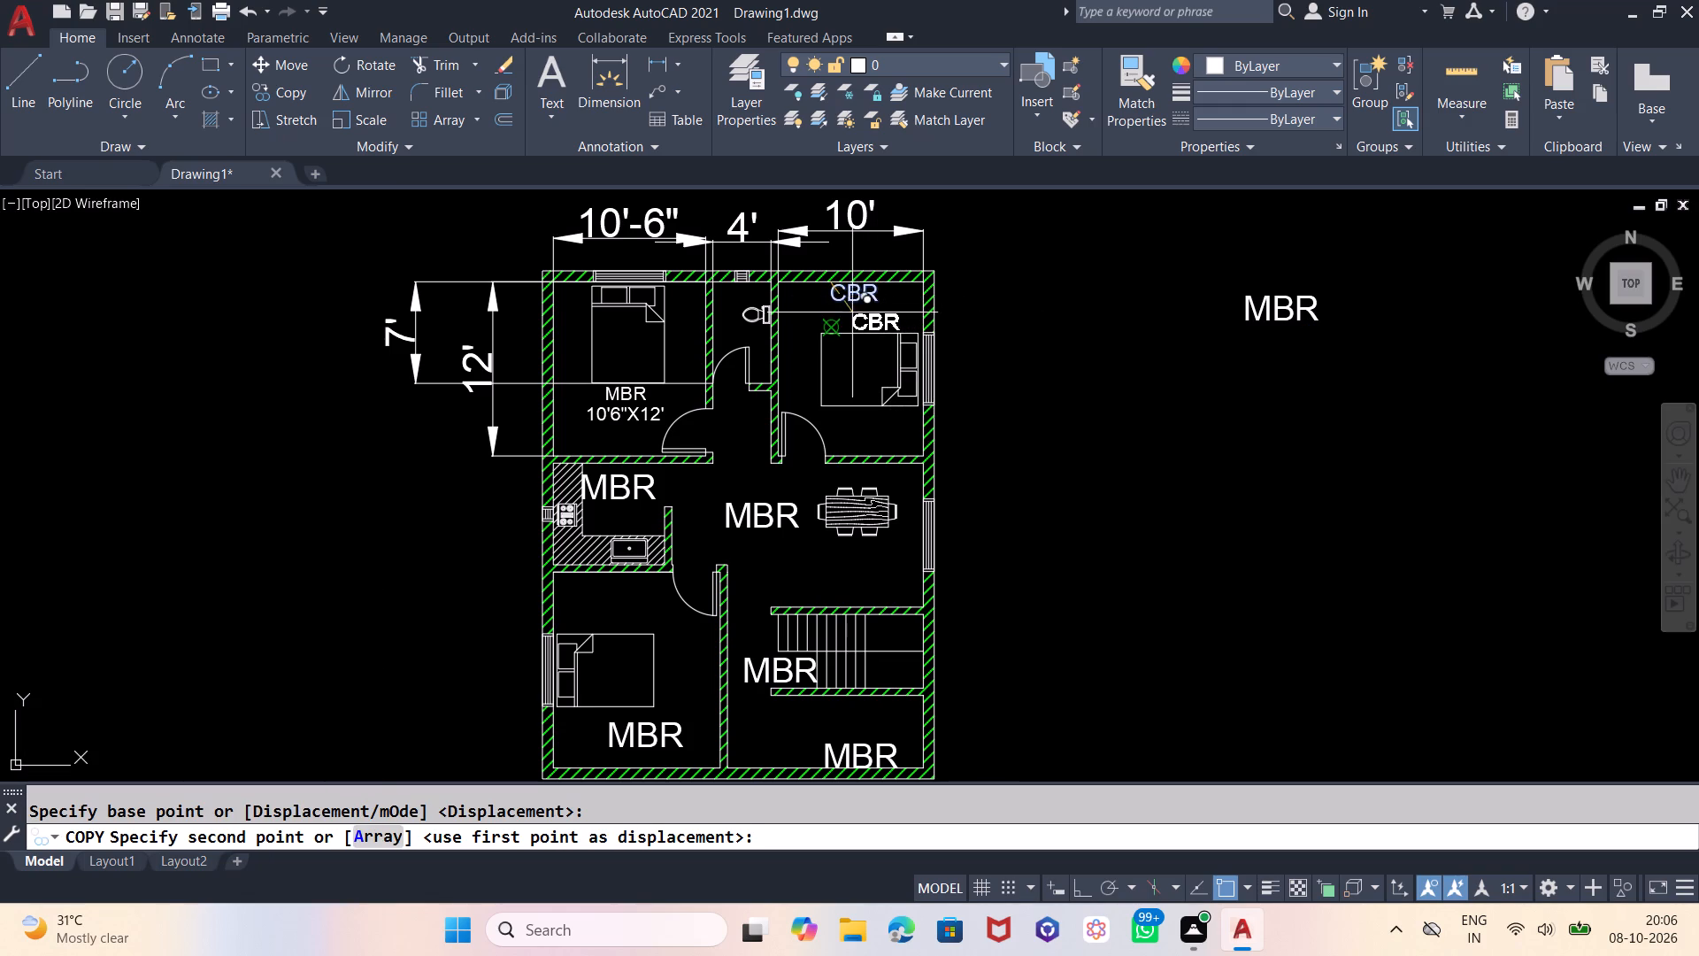
{"action": "left_click", "coordinate": [829, 310]}
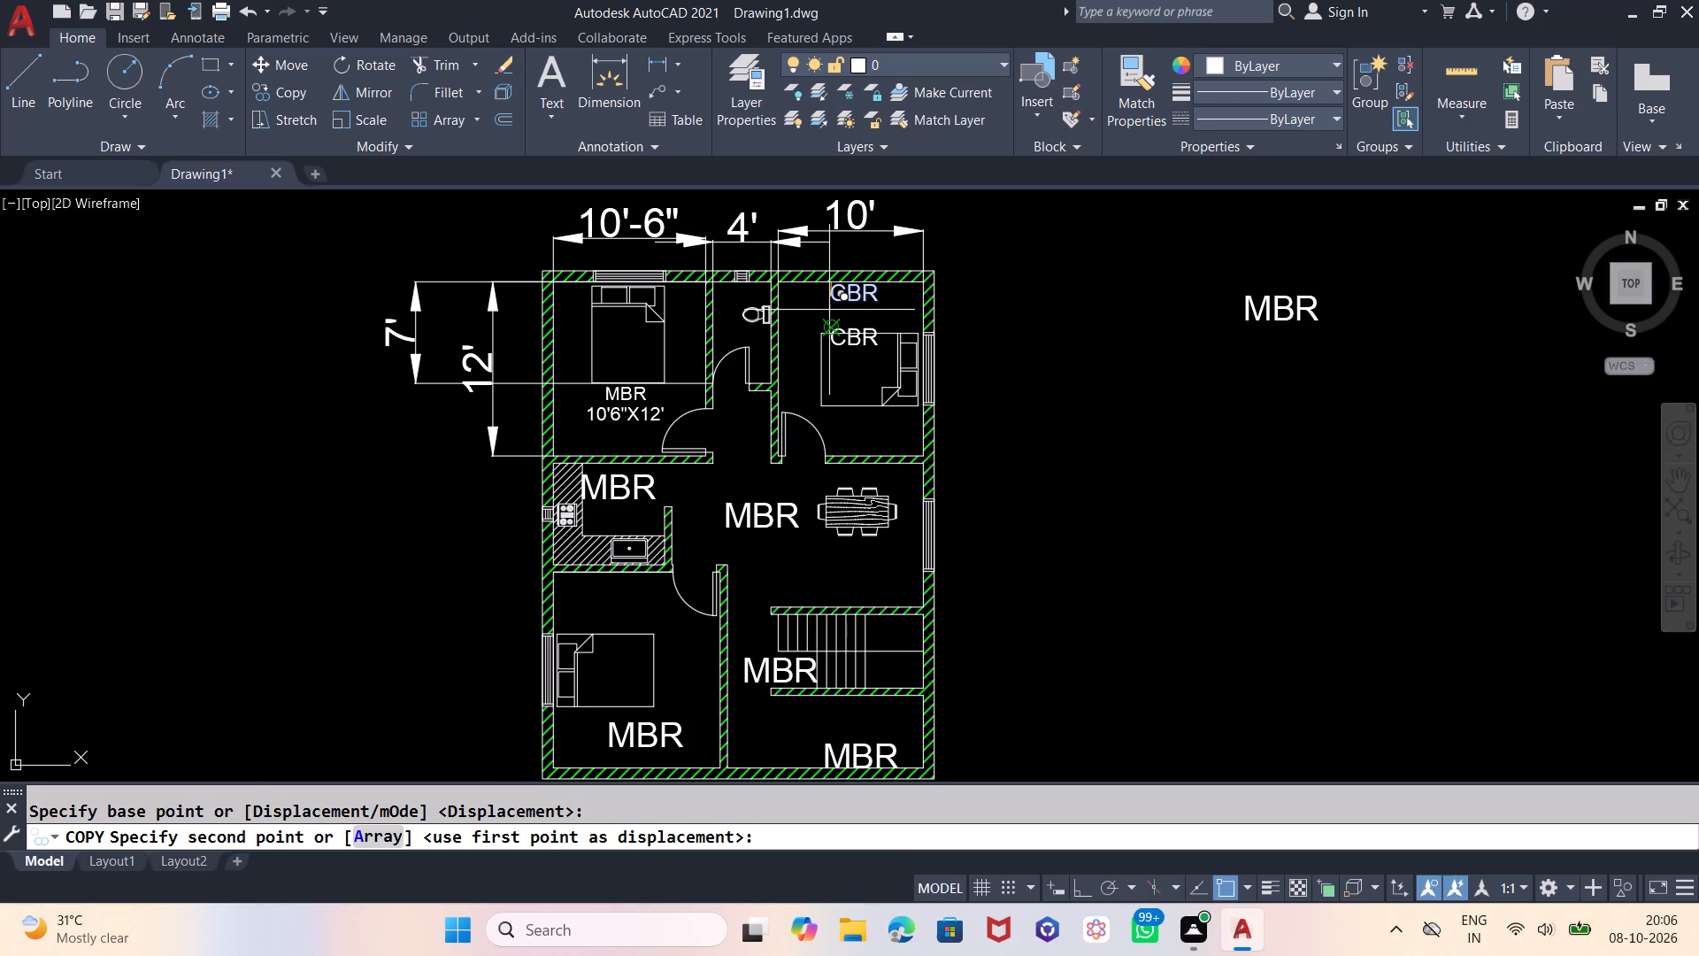
{"action": "key", "text": "Escape"}
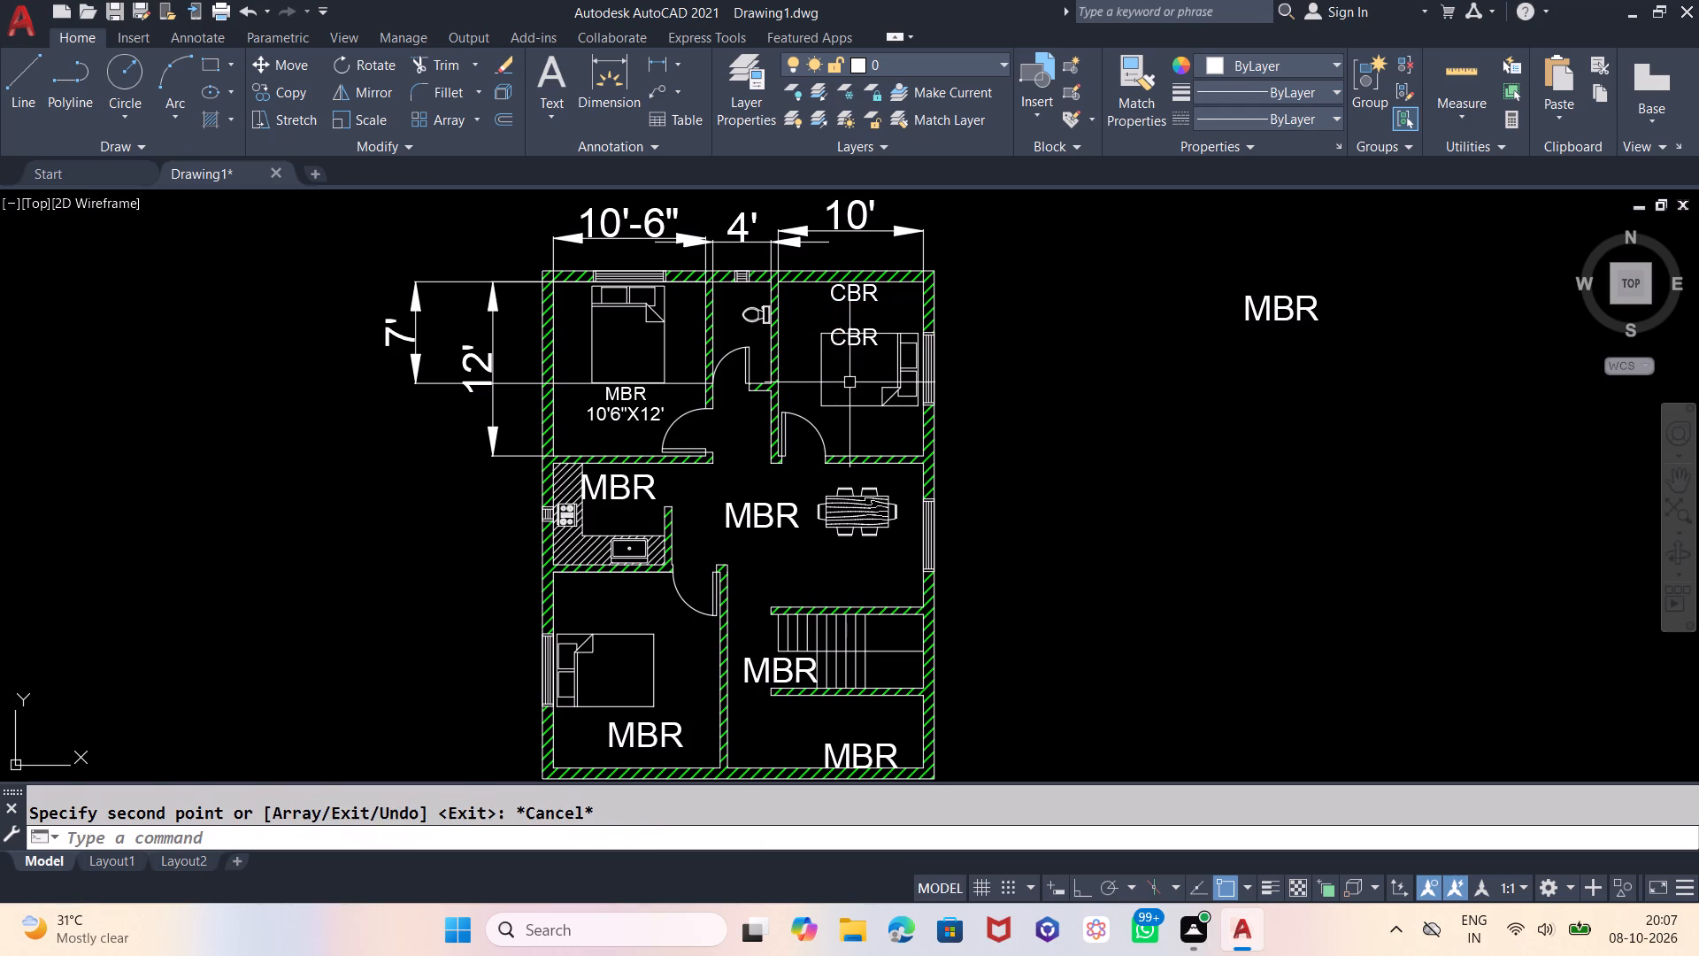
Move the lower CBR copy up so that it sits closely beneath the original CBR label, clear of the bed.
{"action": "left_click", "coordinate": [849, 345]}
{"action": "key", "text": "m"}
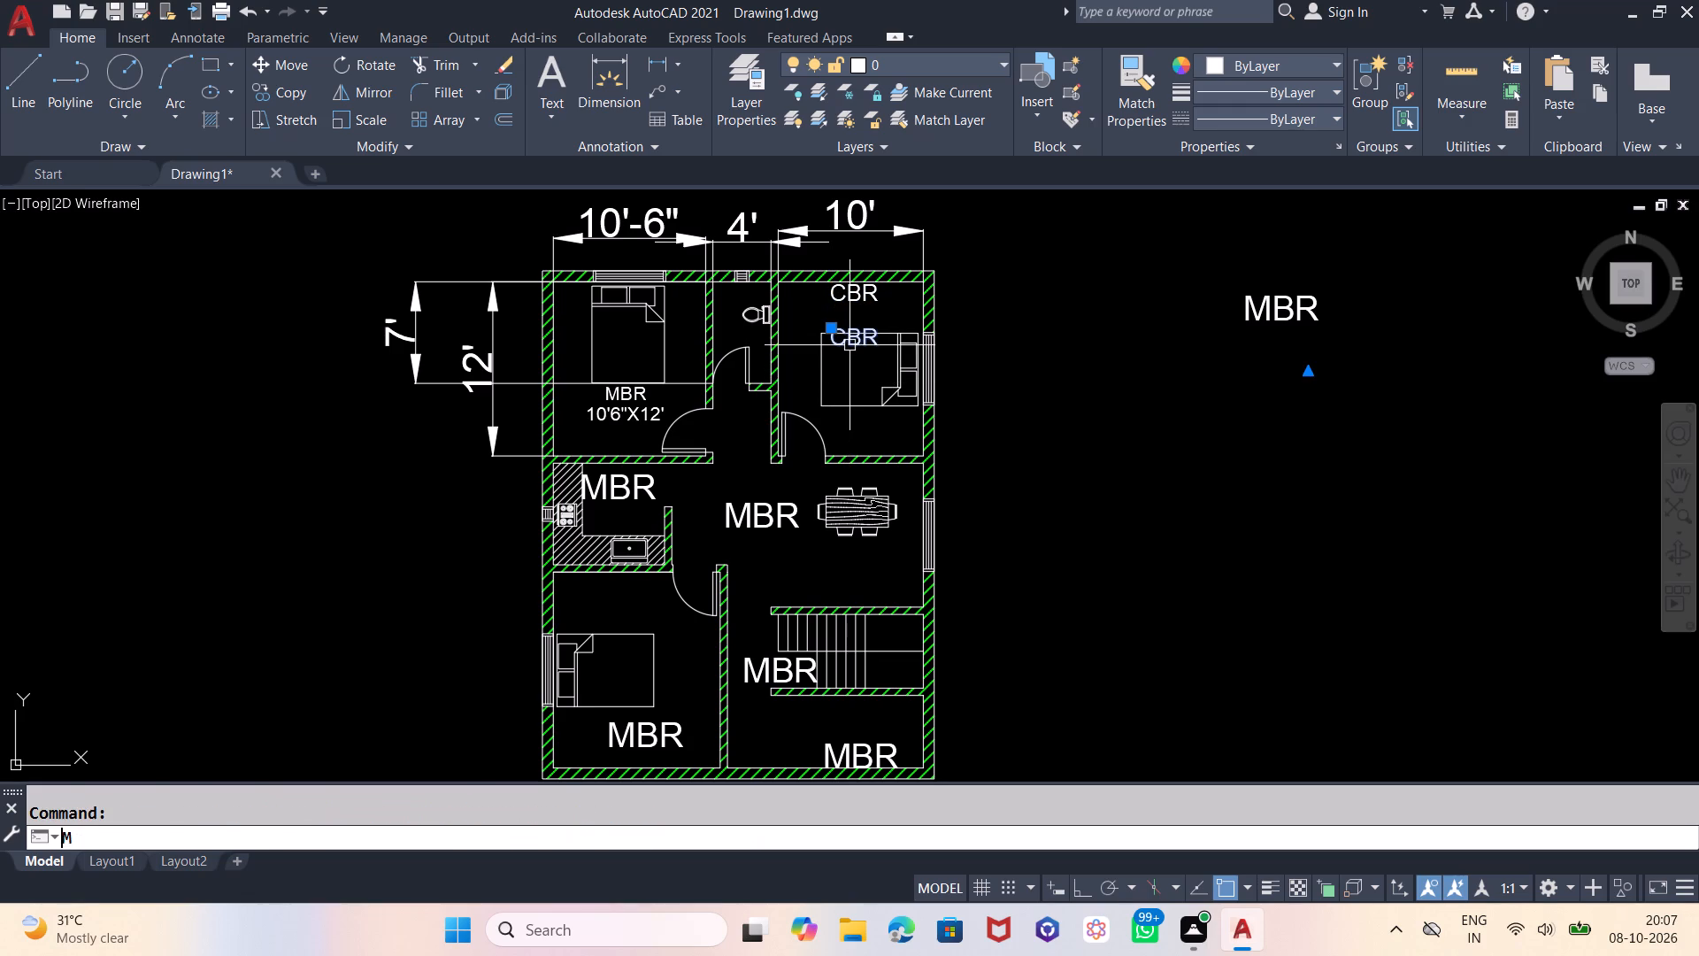
{"action": "key", "text": "Return"}
{"action": "left_click", "coordinate": [855, 357]}
{"action": "left_click", "coordinate": [831, 348]}
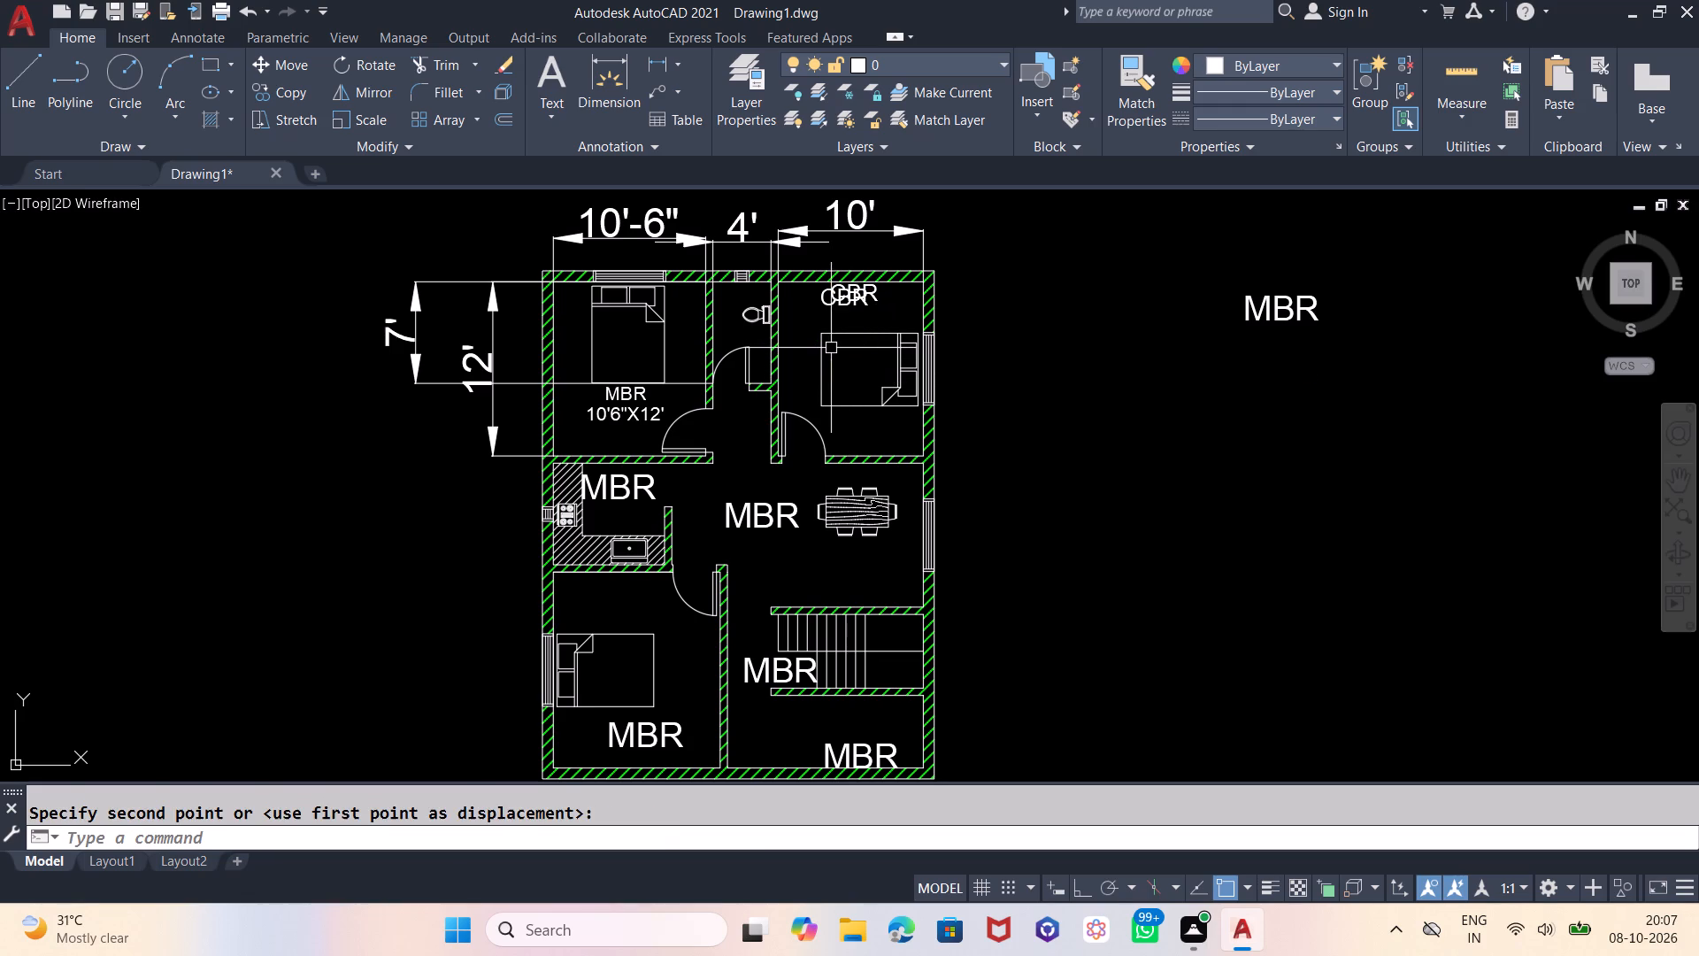
{"action": "left_click", "coordinate": [827, 306]}
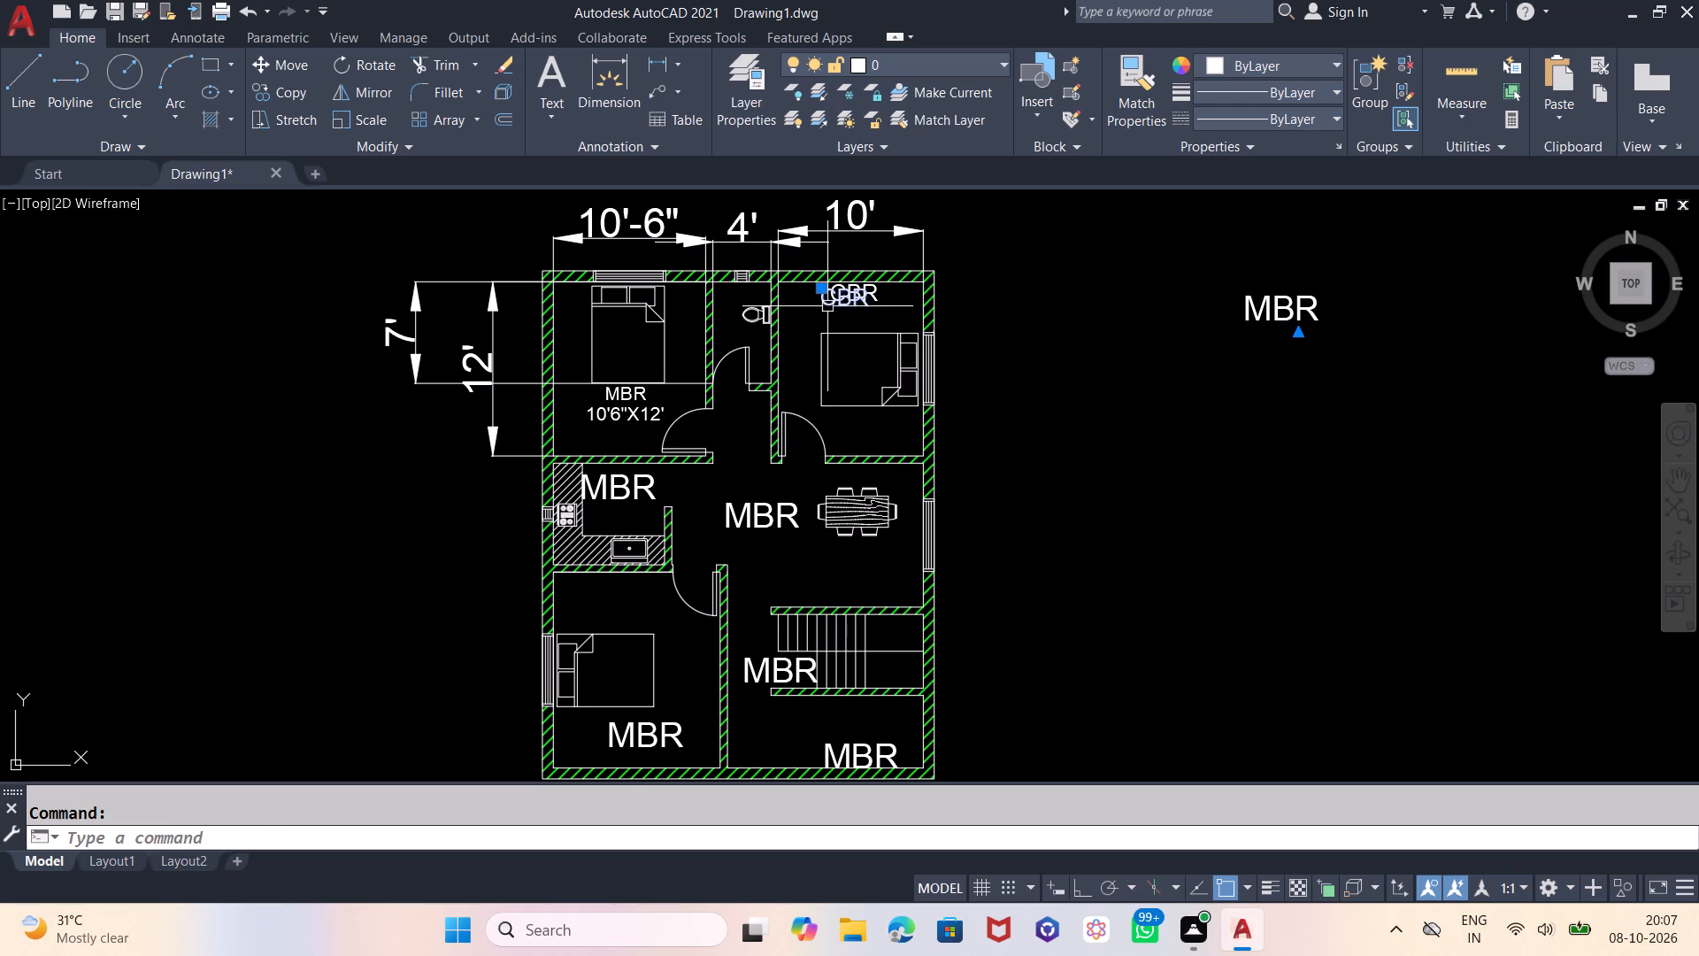
{"action": "key", "text": "m"}
{"action": "key", "text": "Return"}
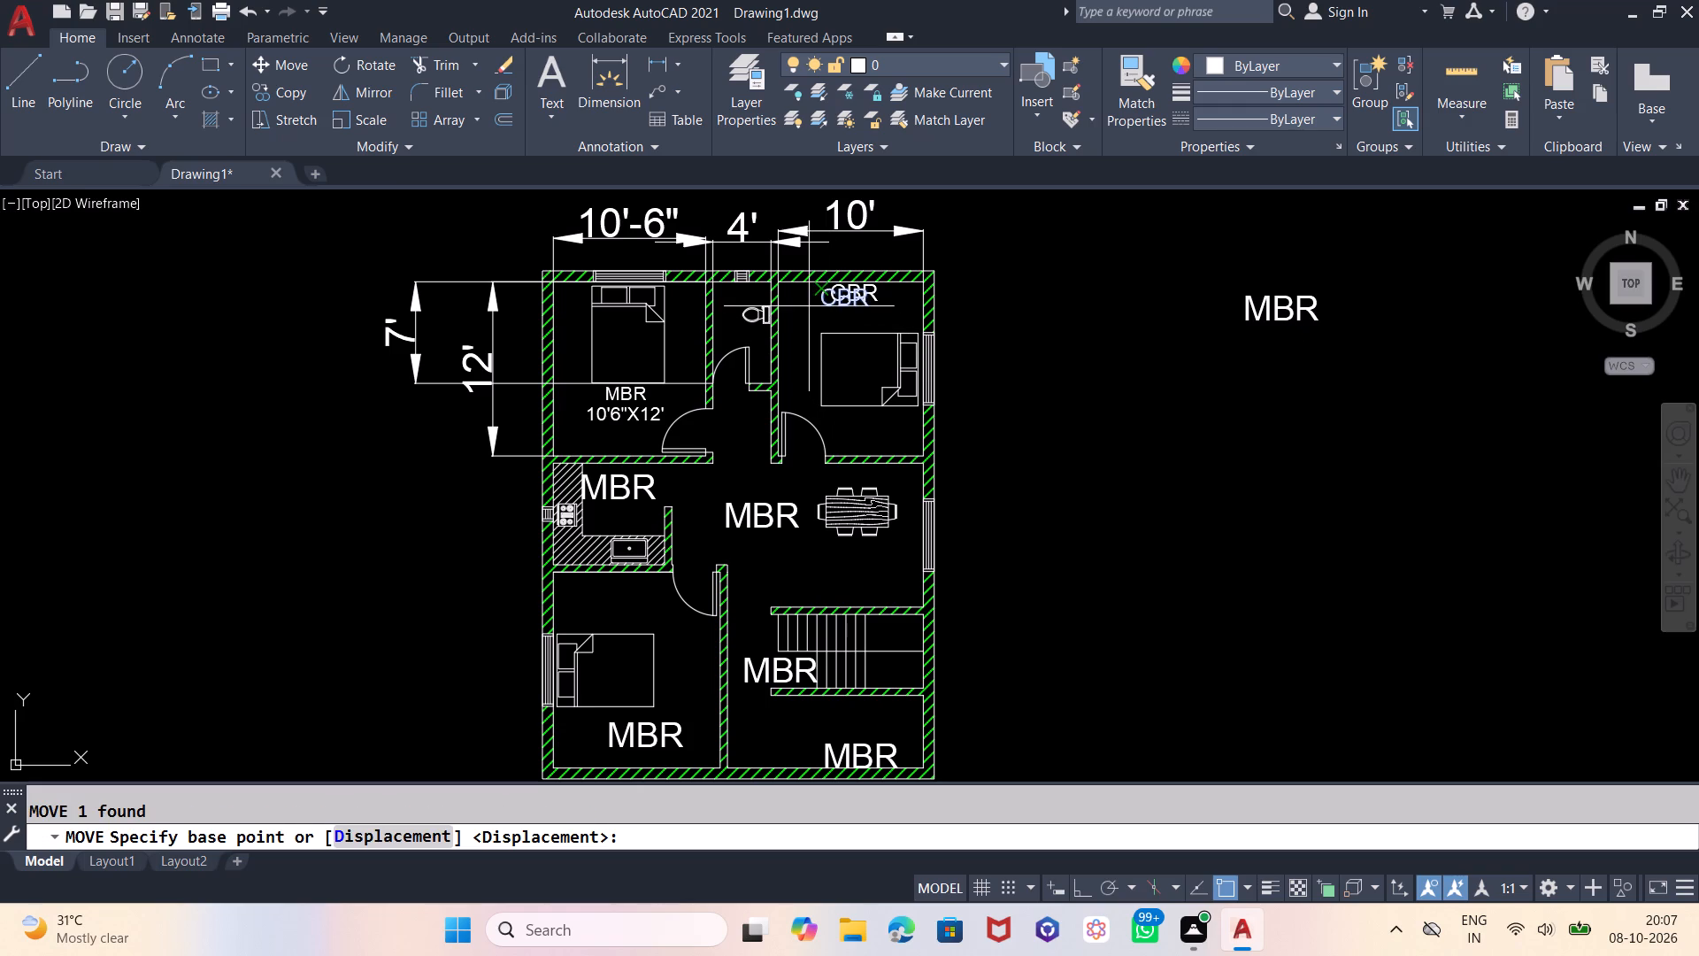
{"action": "left_click", "coordinate": [809, 305]}
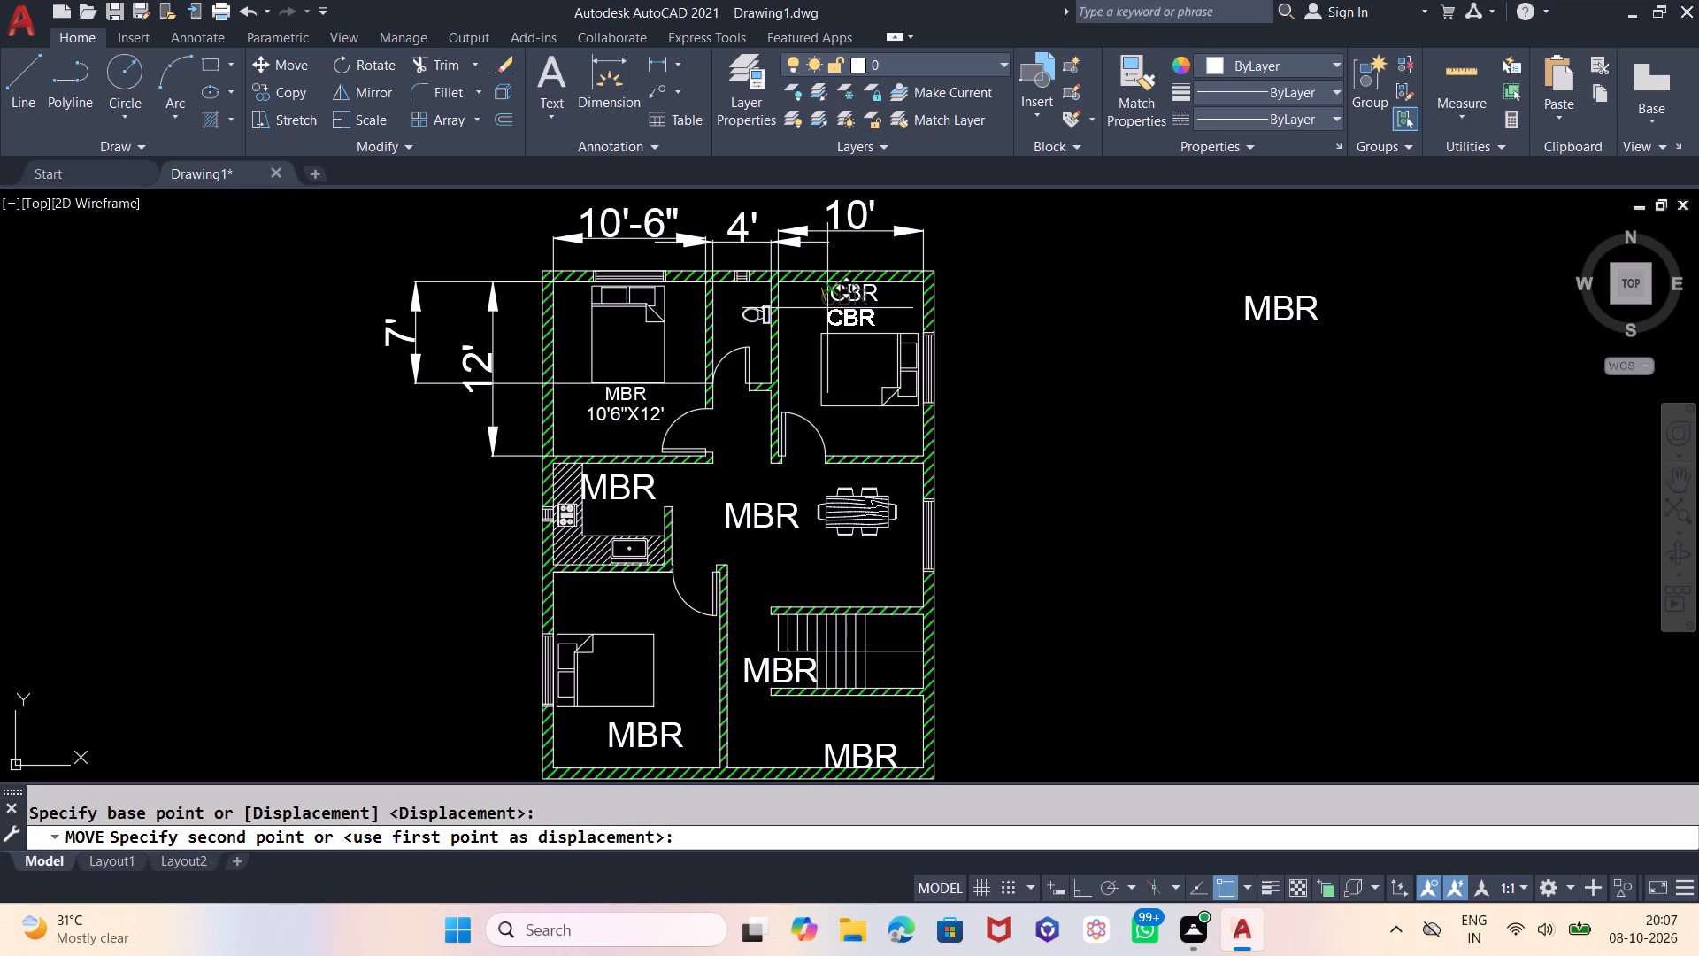
{"action": "left_click", "coordinate": [826, 308]}
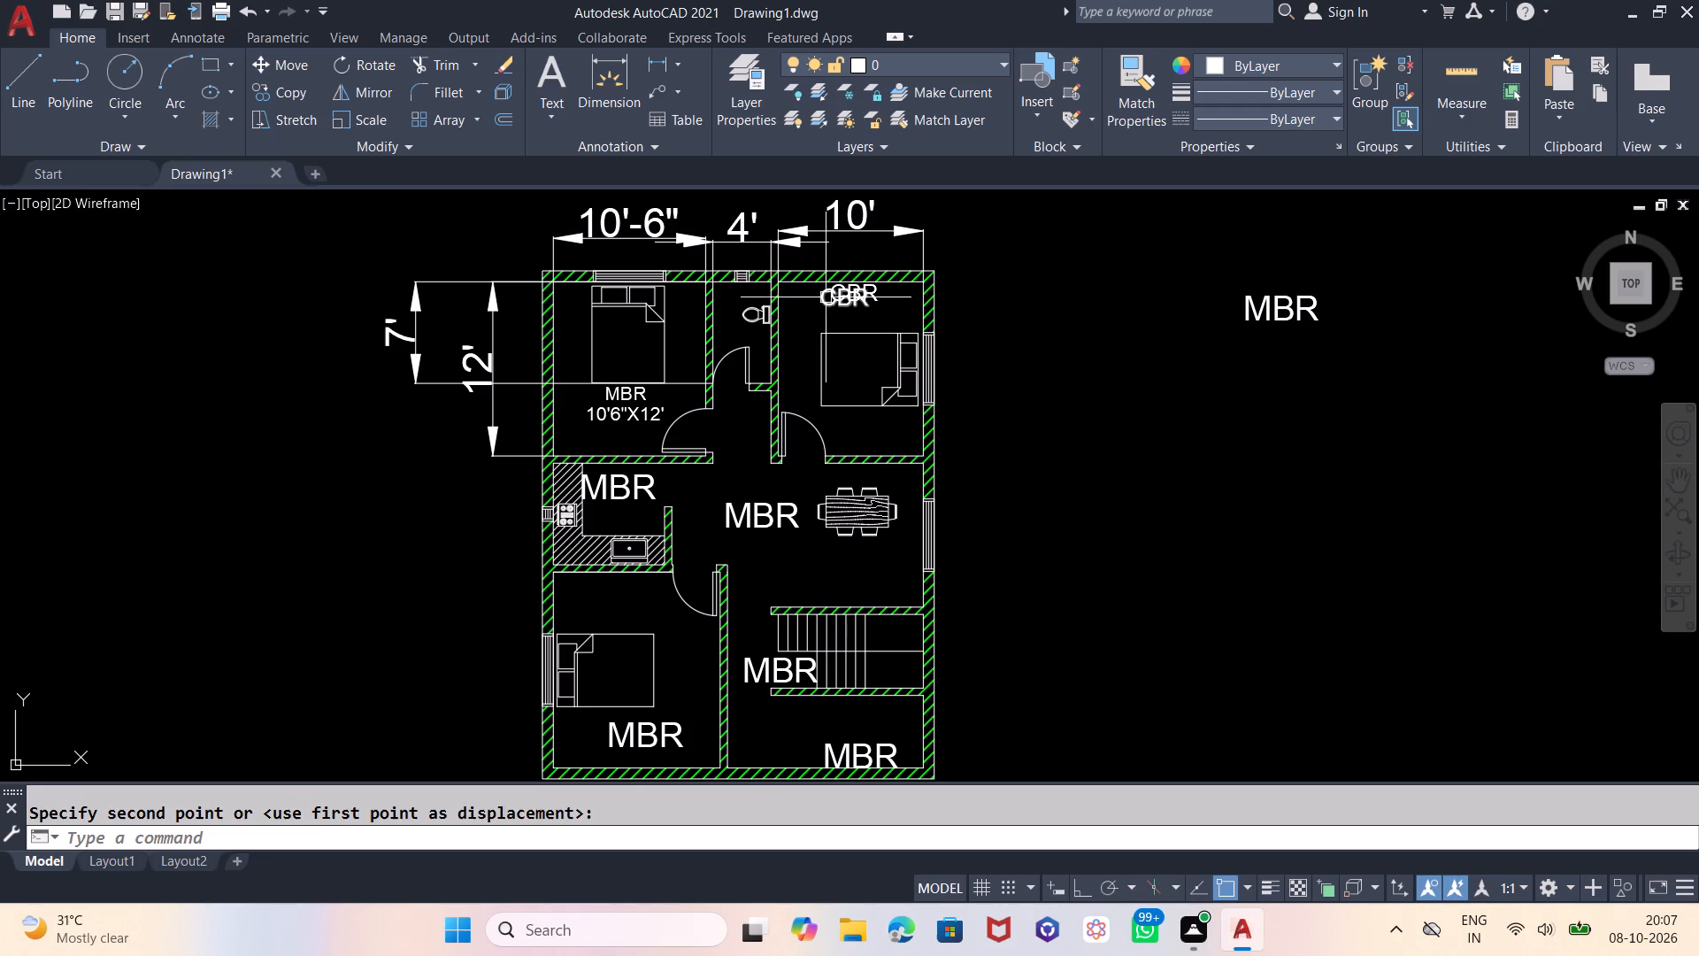
{"action": "left_click", "coordinate": [825, 297]}
{"action": "key", "text": "m"}
{"action": "key", "text": "Return"}
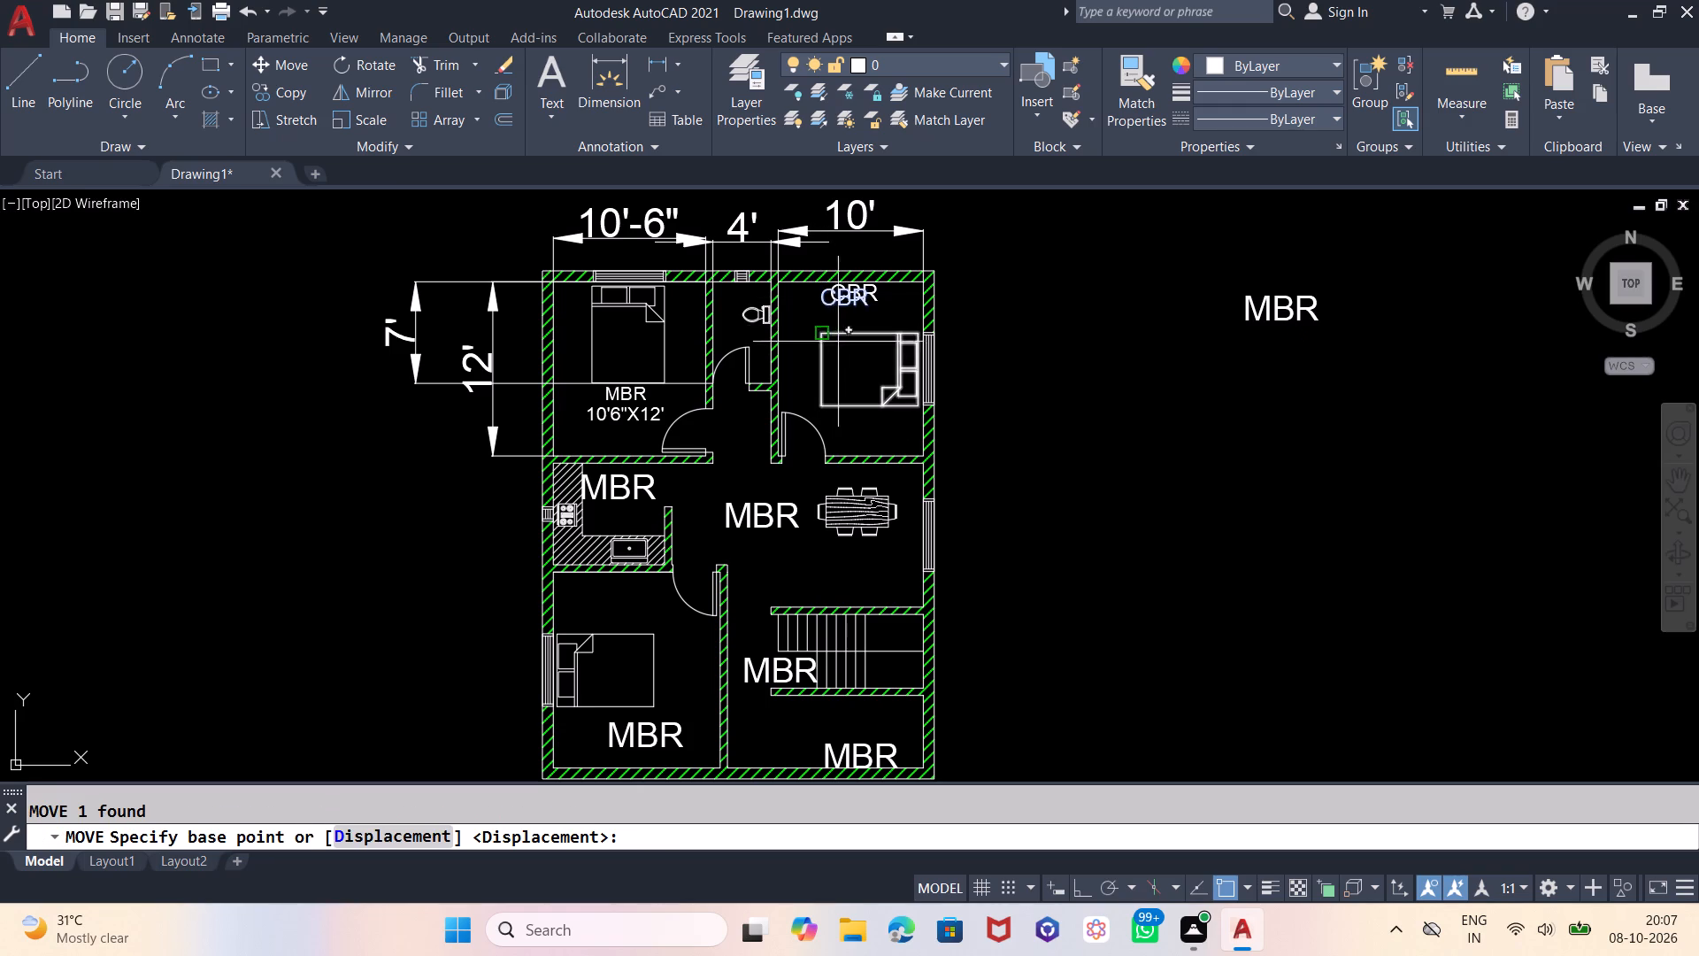
{"action": "left_click", "coordinate": [978, 306]}
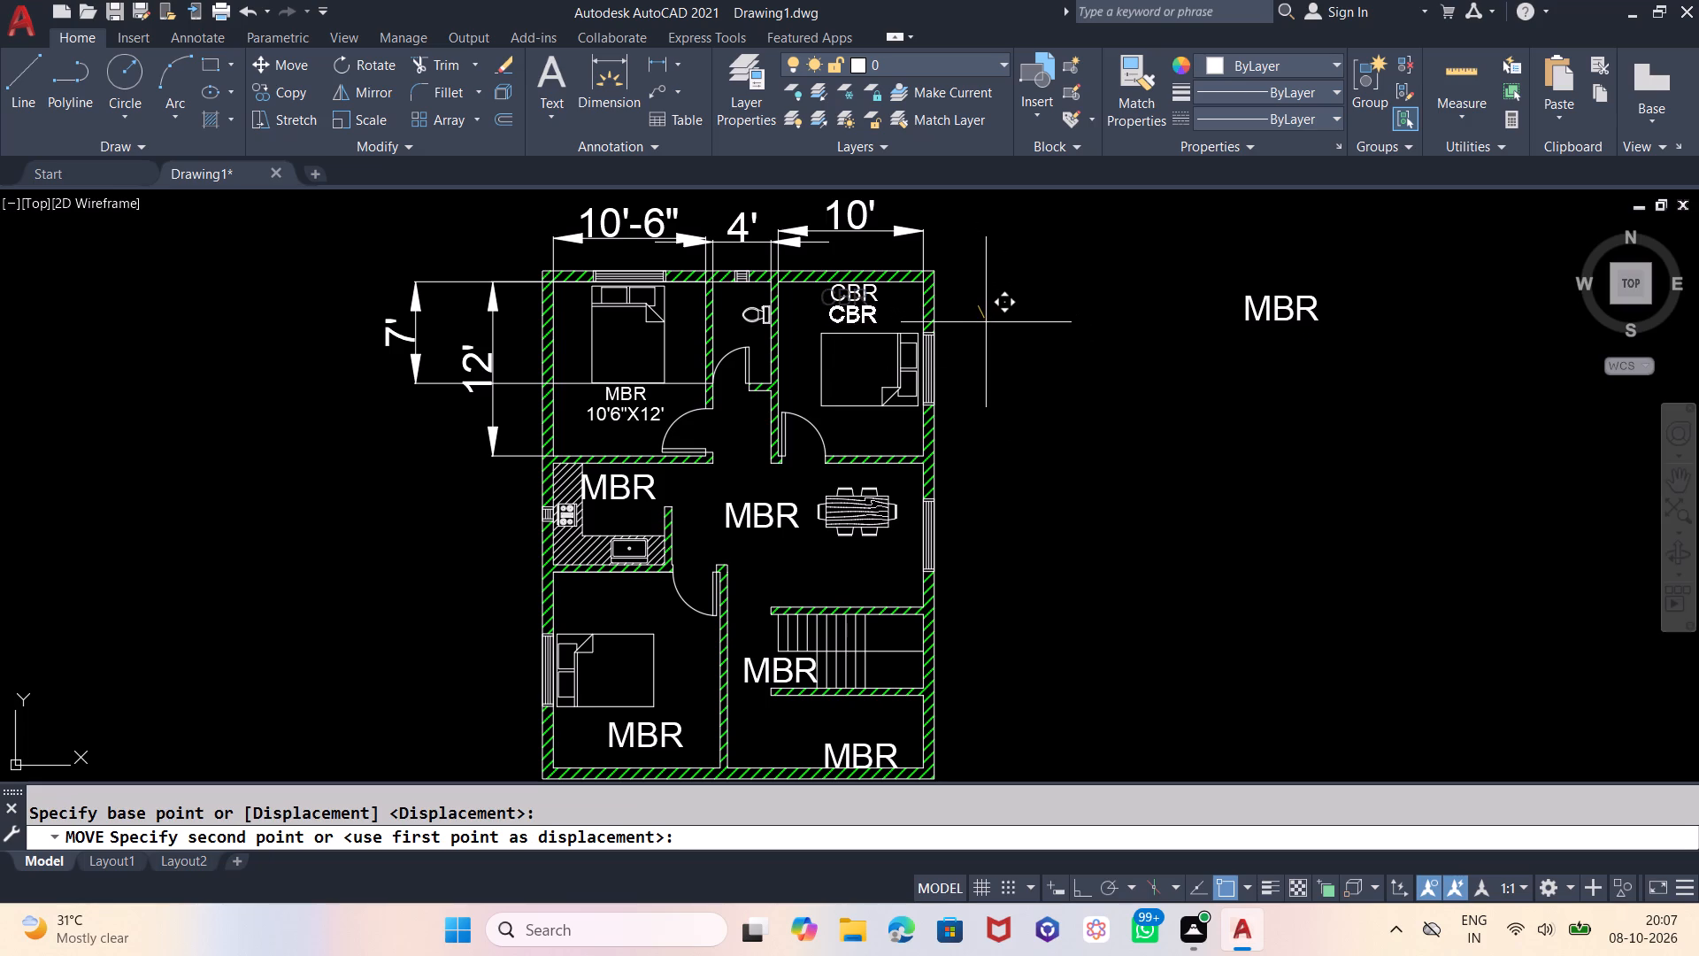
{"action": "left_click", "coordinate": [985, 322]}
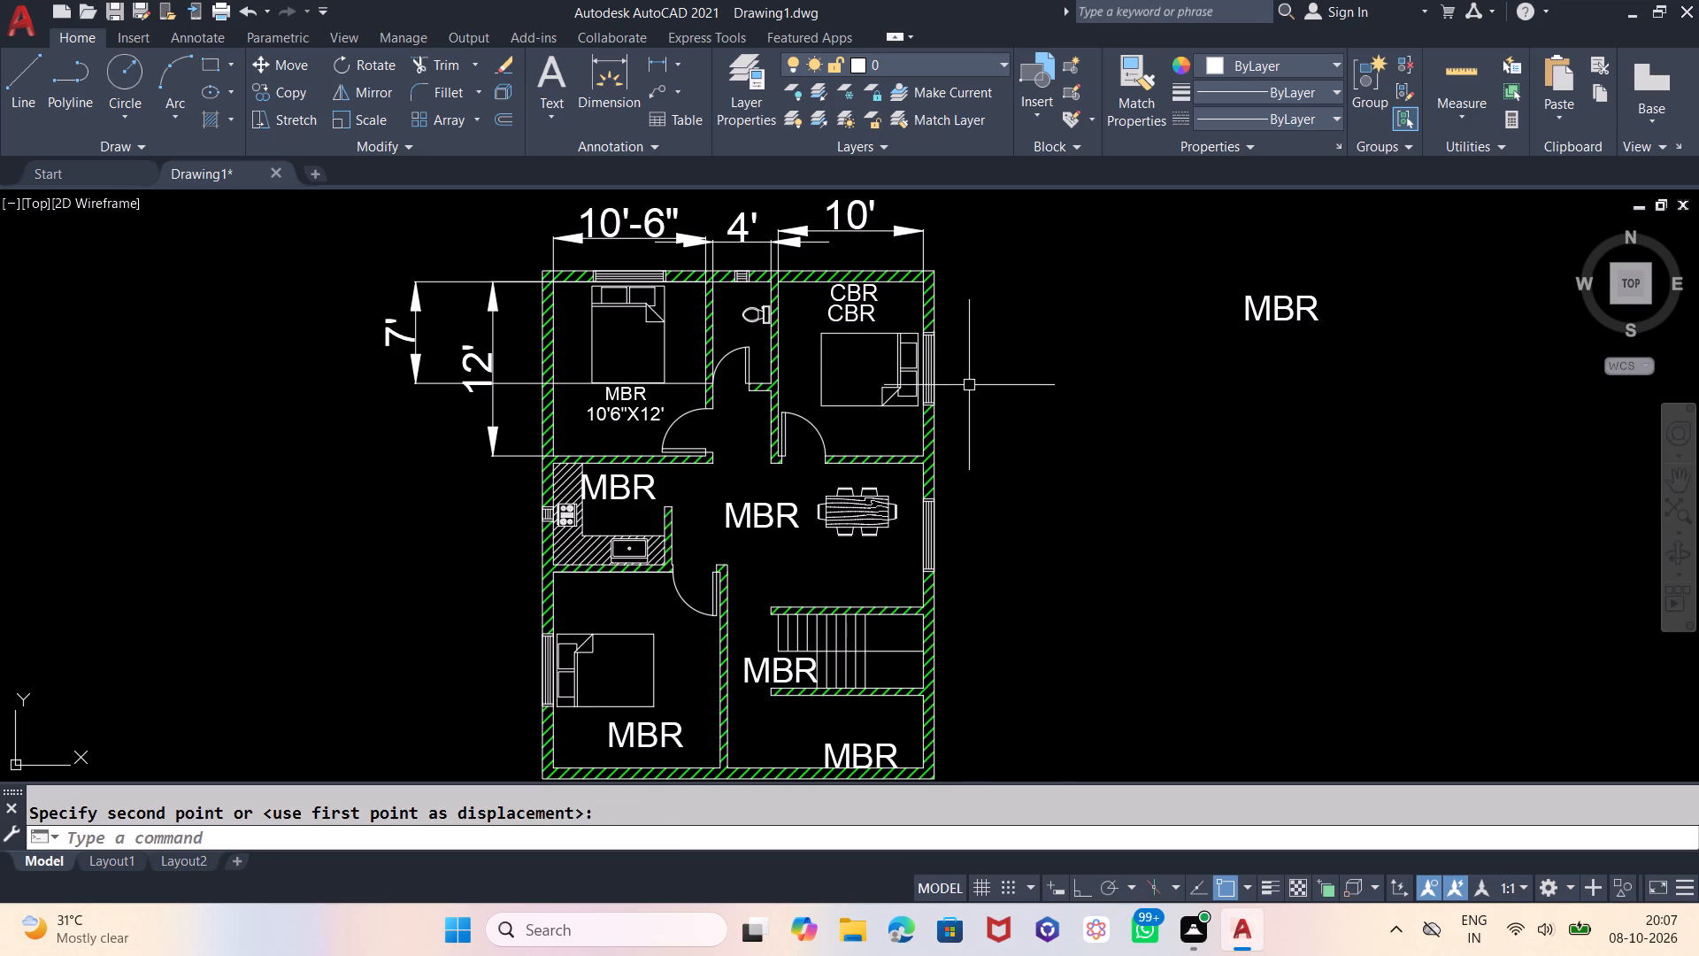
Replace the text of the lower CBR label in the northeast bedroom with 10'X12'.
{"action": "double_click", "coordinate": [852, 310]}
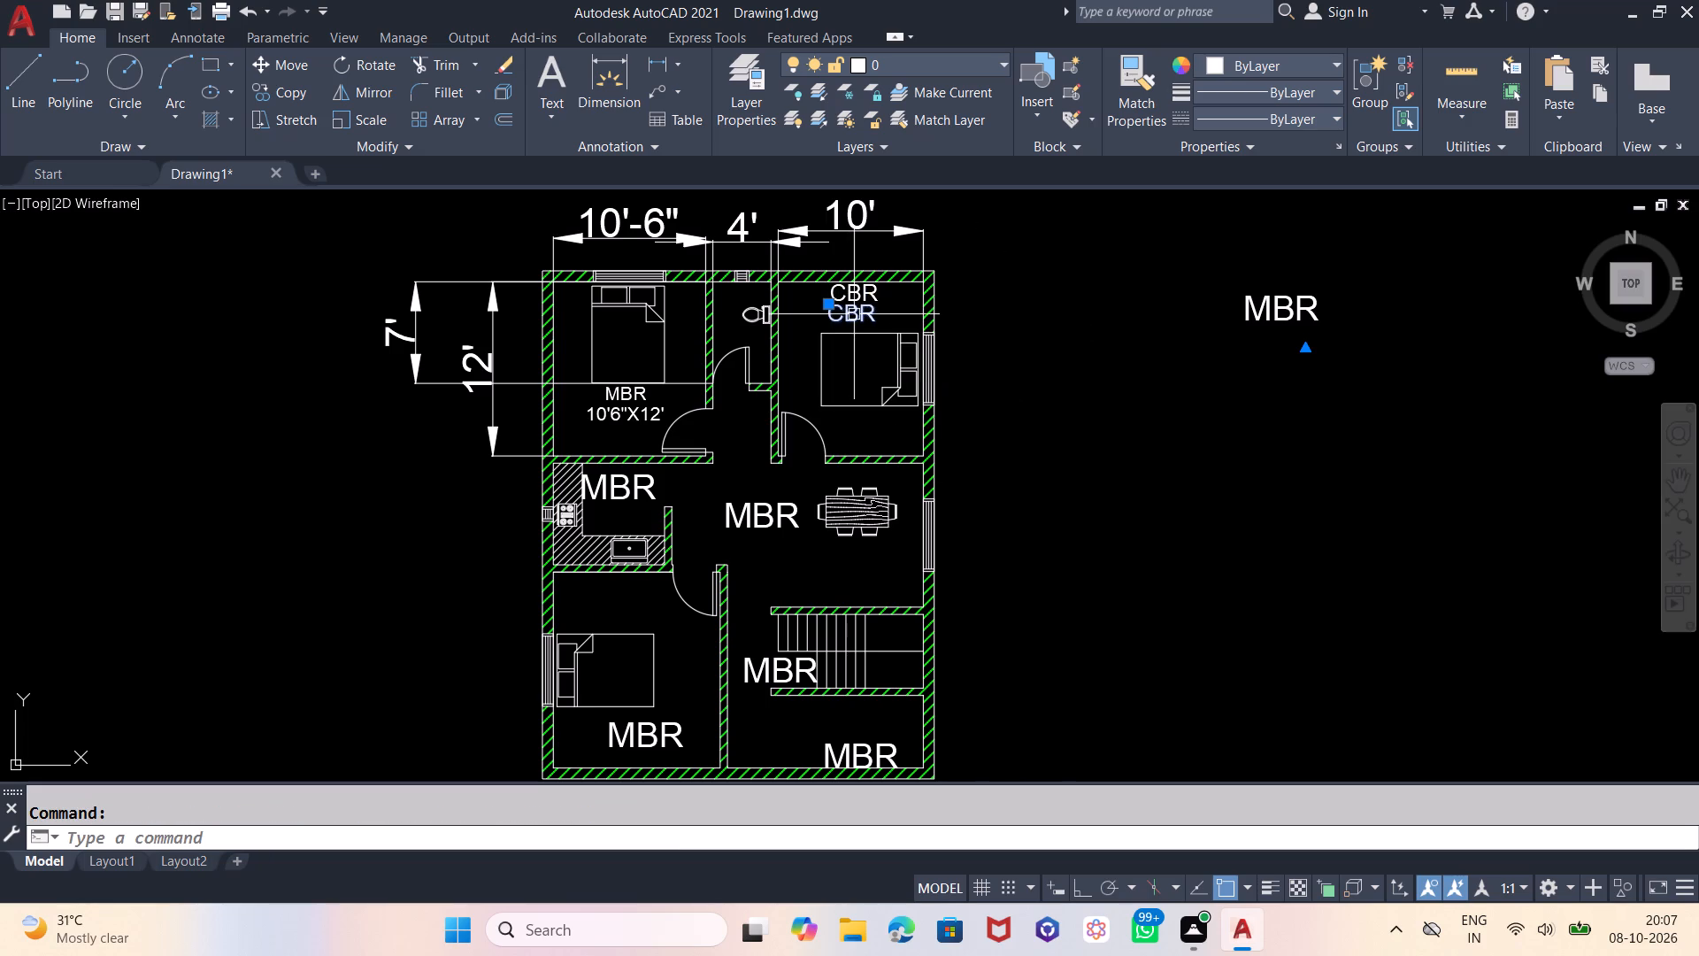
{"action": "double_click", "coordinate": [854, 314]}
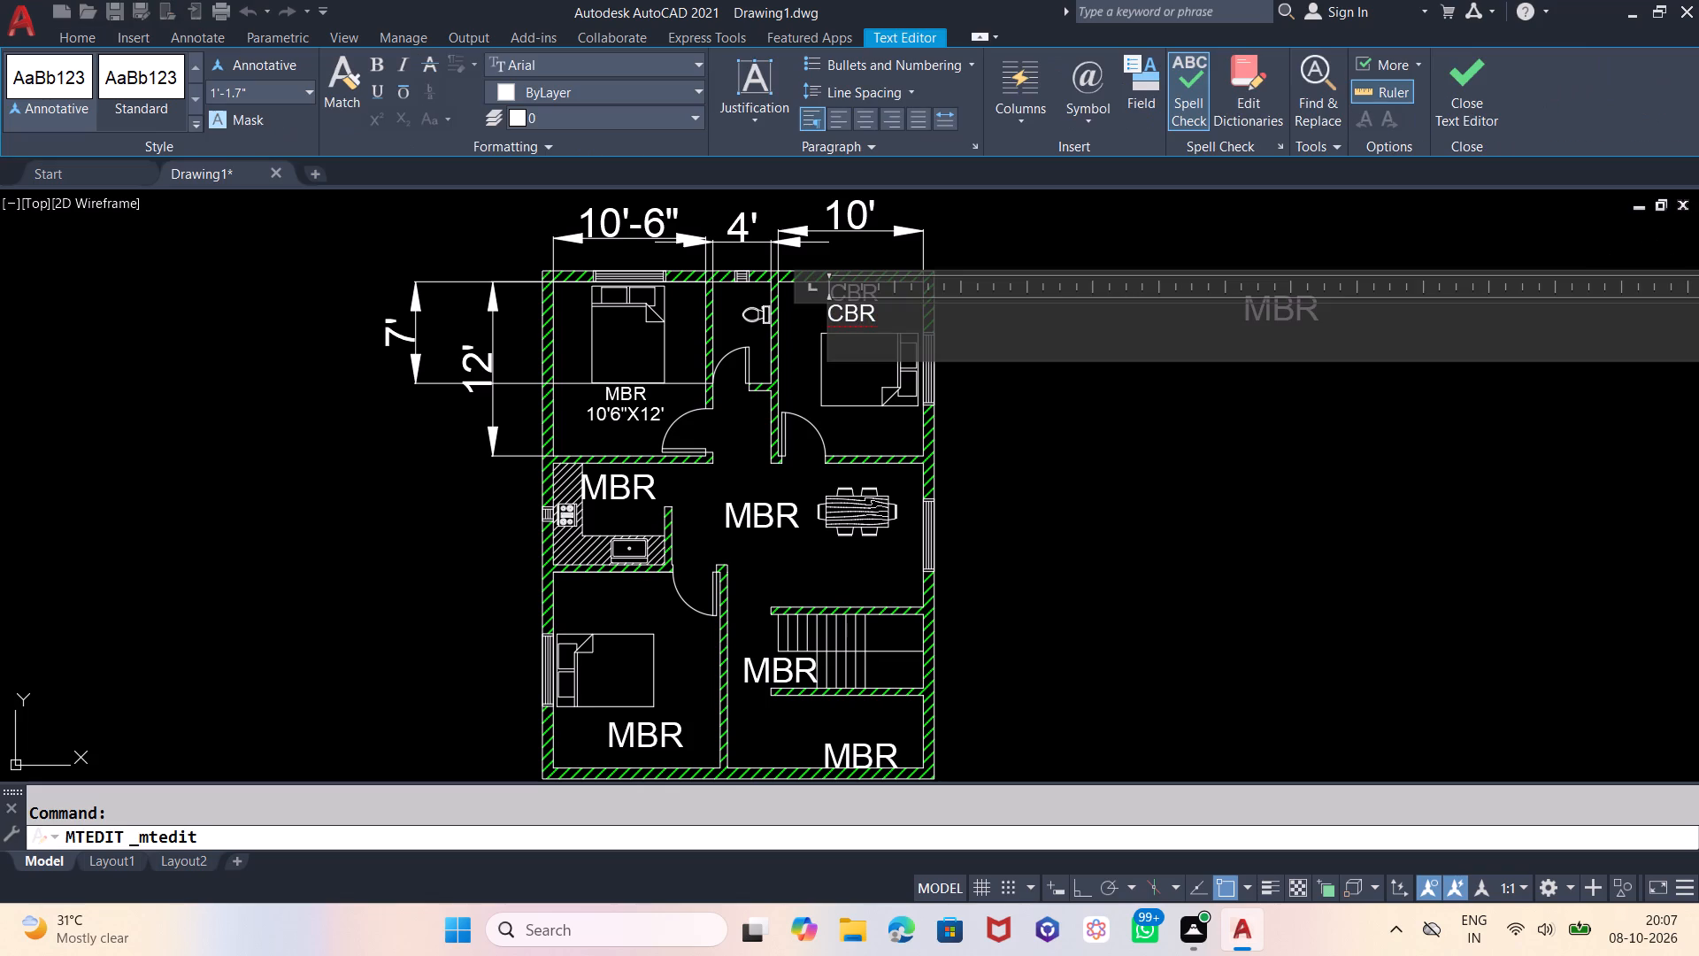
{"action": "left_click", "coordinate": [884, 314]}
{"action": "key", "text": "BackSpace"}
{"action": "key", "text": "BackSpace"}
{"action": "key", "text": "BackSpace"}
{"action": "type", "text": "10'"}
{"action": "key", "text": "x"}
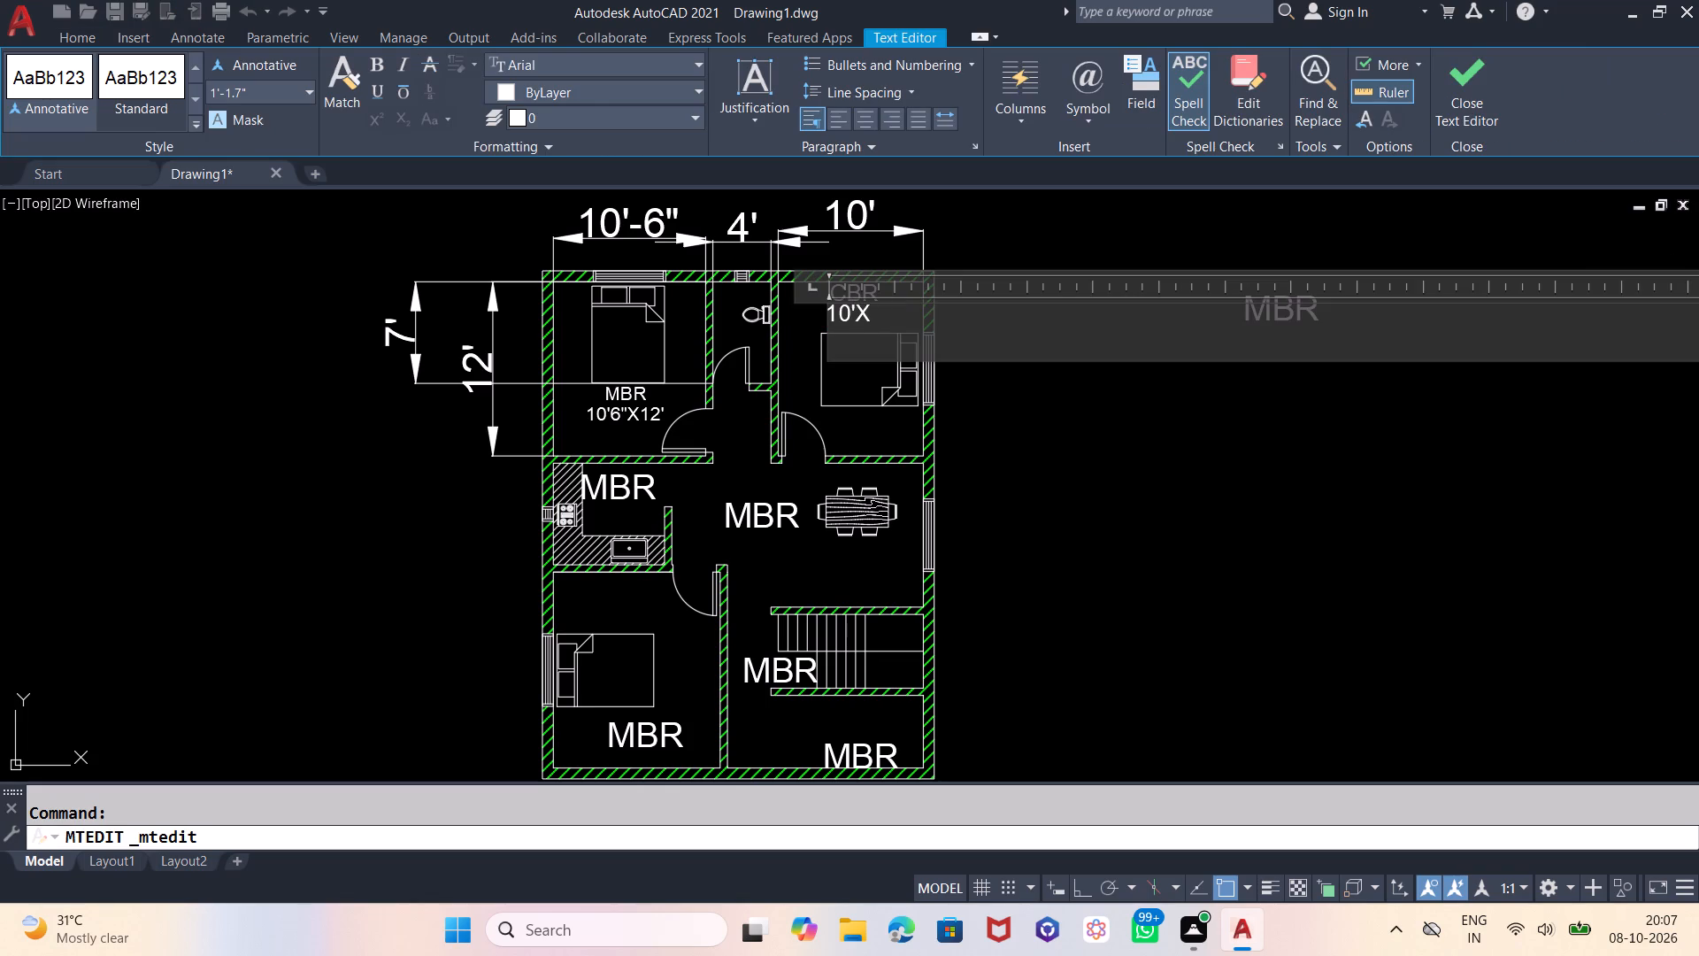
{"action": "type", "text": "12'"}
{"action": "double_click", "coordinate": [1002, 390]}
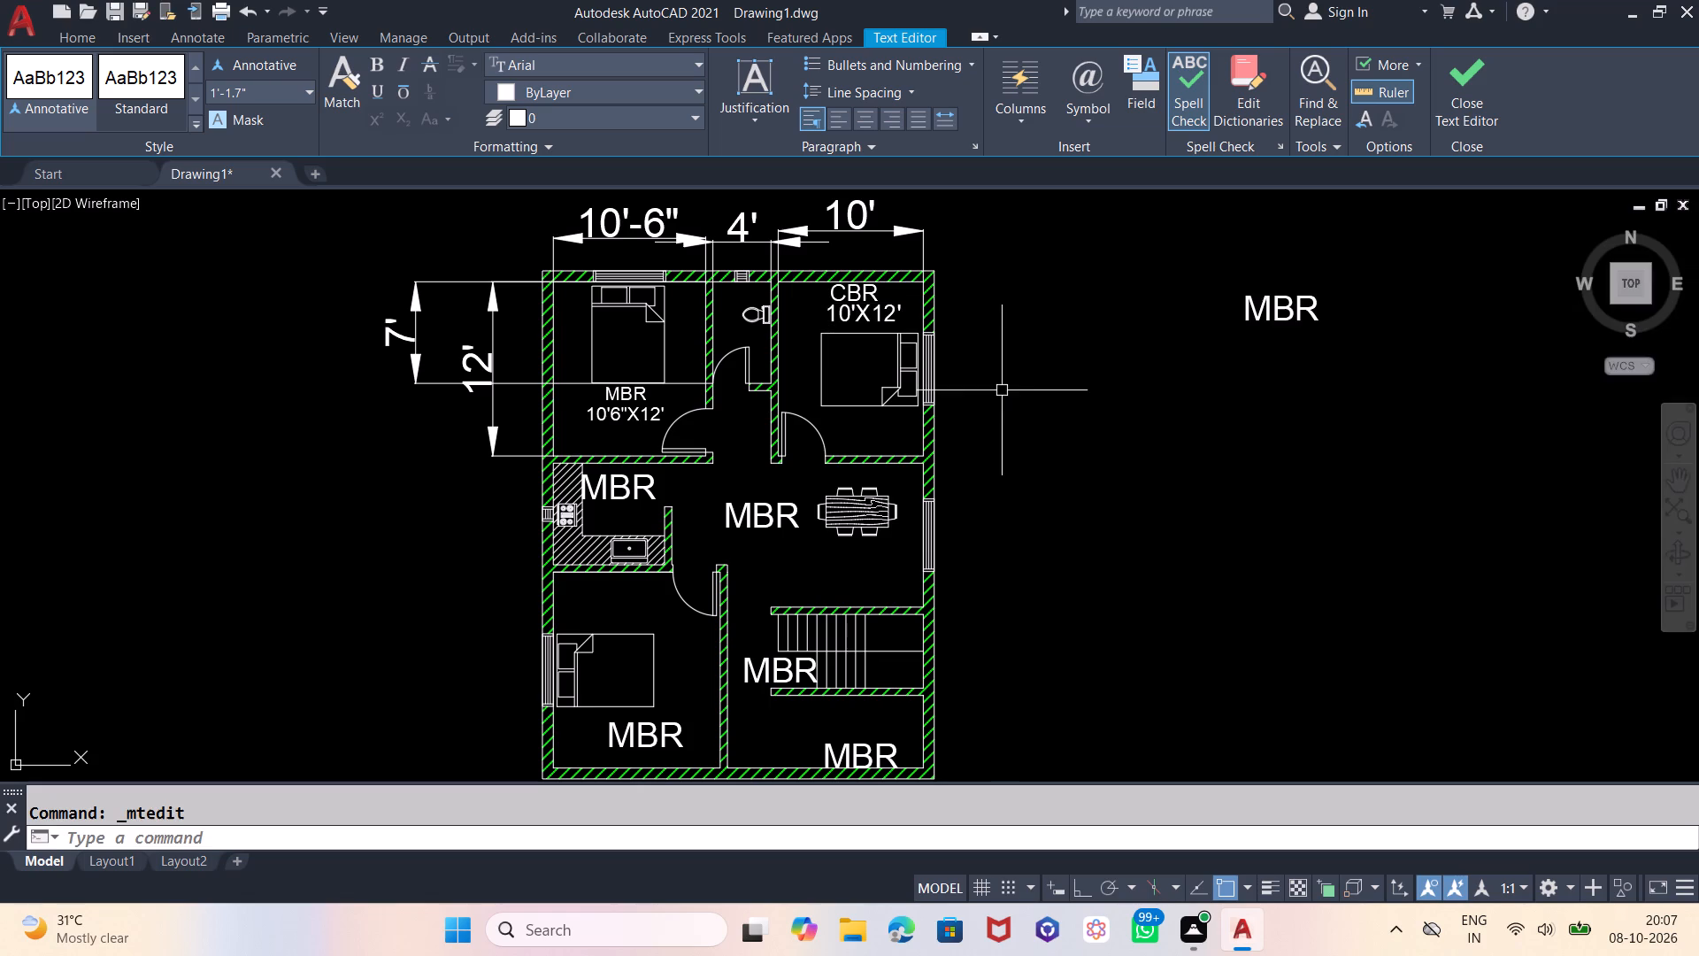
Move the 10'X12' size text slightly west so that it sits centred beneath the CBR label.
{"action": "left_click", "coordinate": [886, 320]}
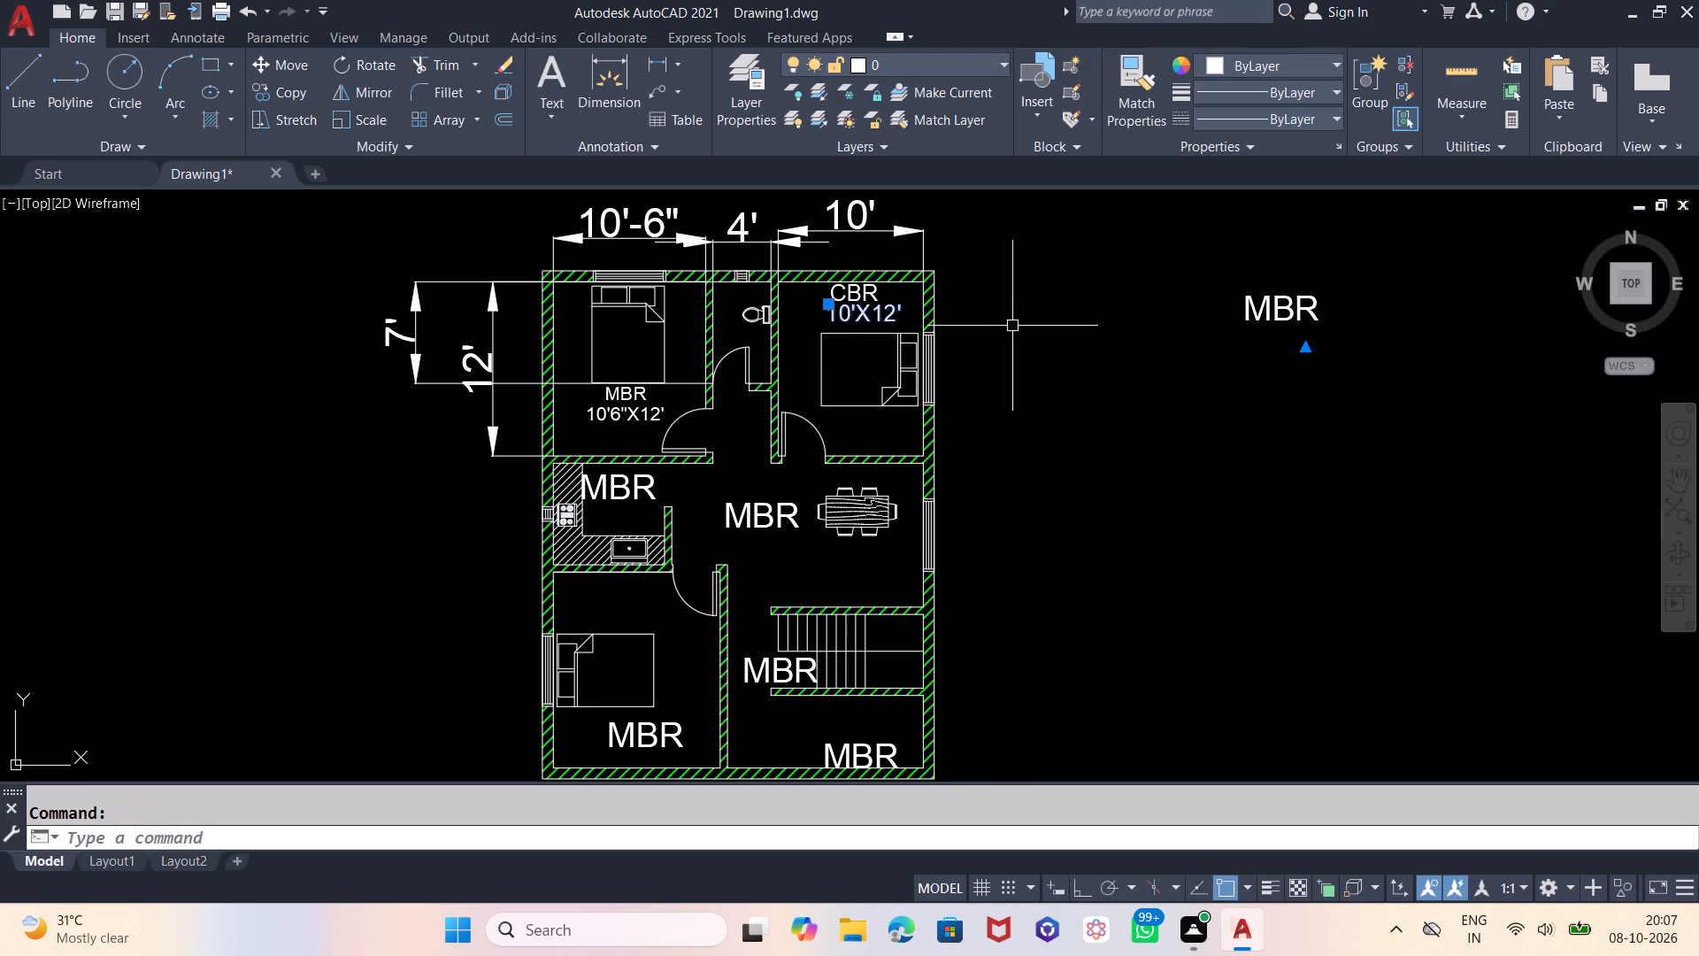
{"action": "key", "text": "m"}
{"action": "key", "text": "Return"}
{"action": "left_click", "coordinate": [1023, 319]}
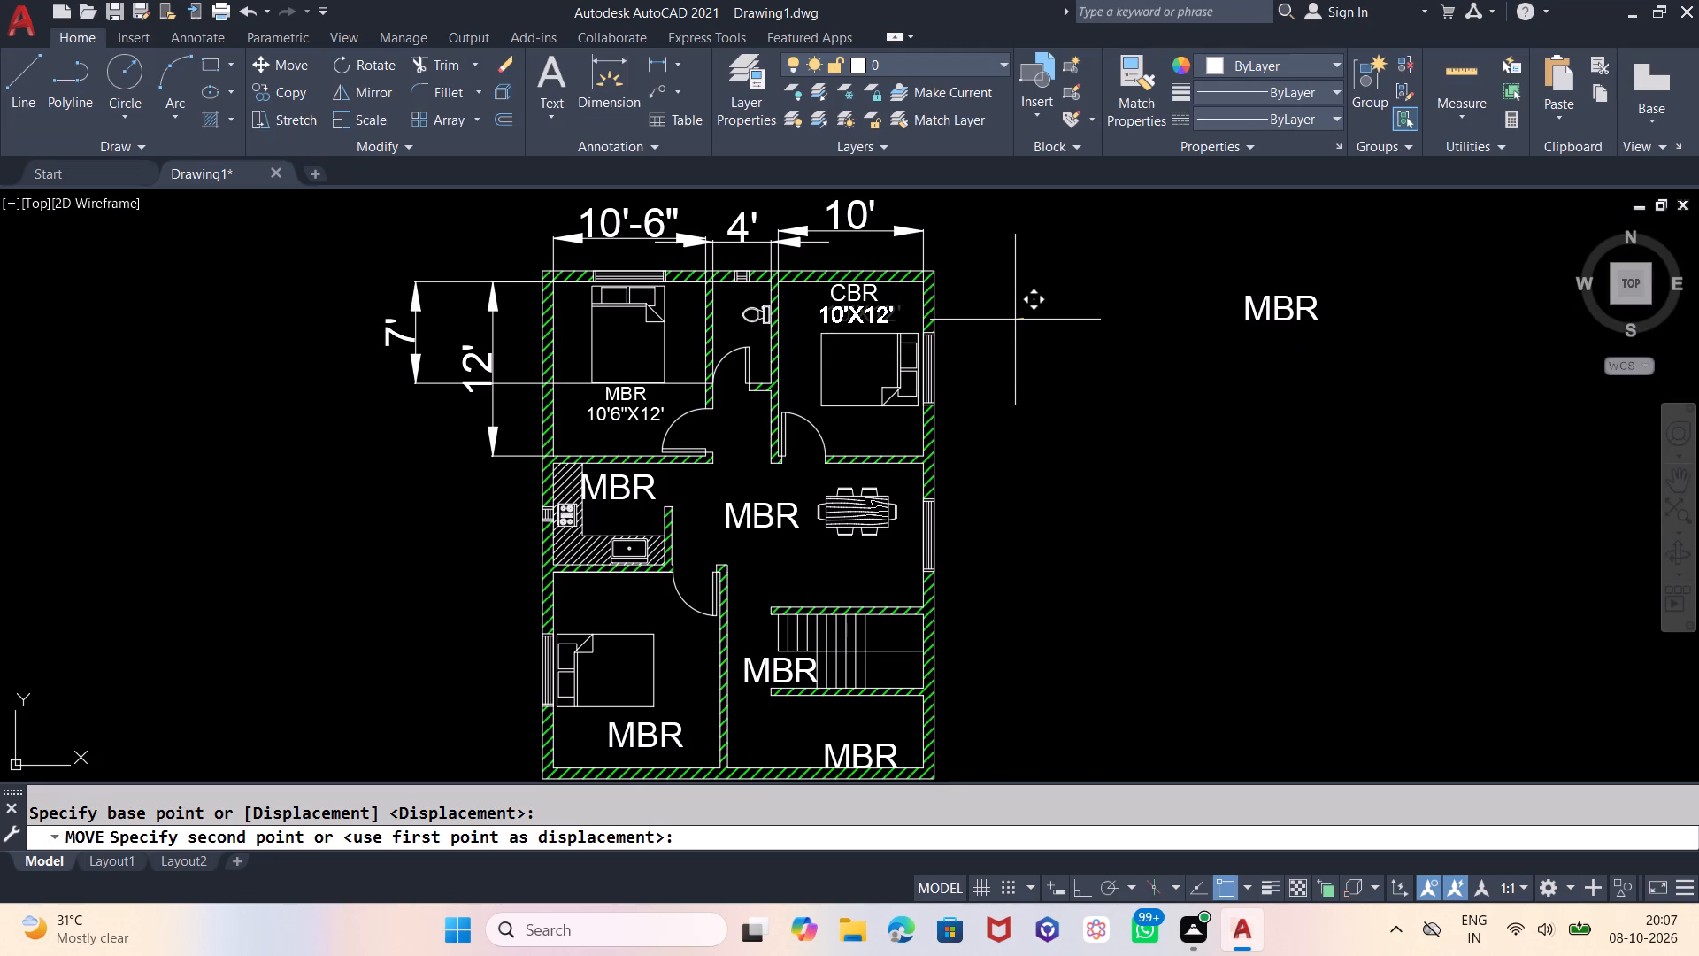
{"action": "left_click", "coordinate": [1015, 320]}
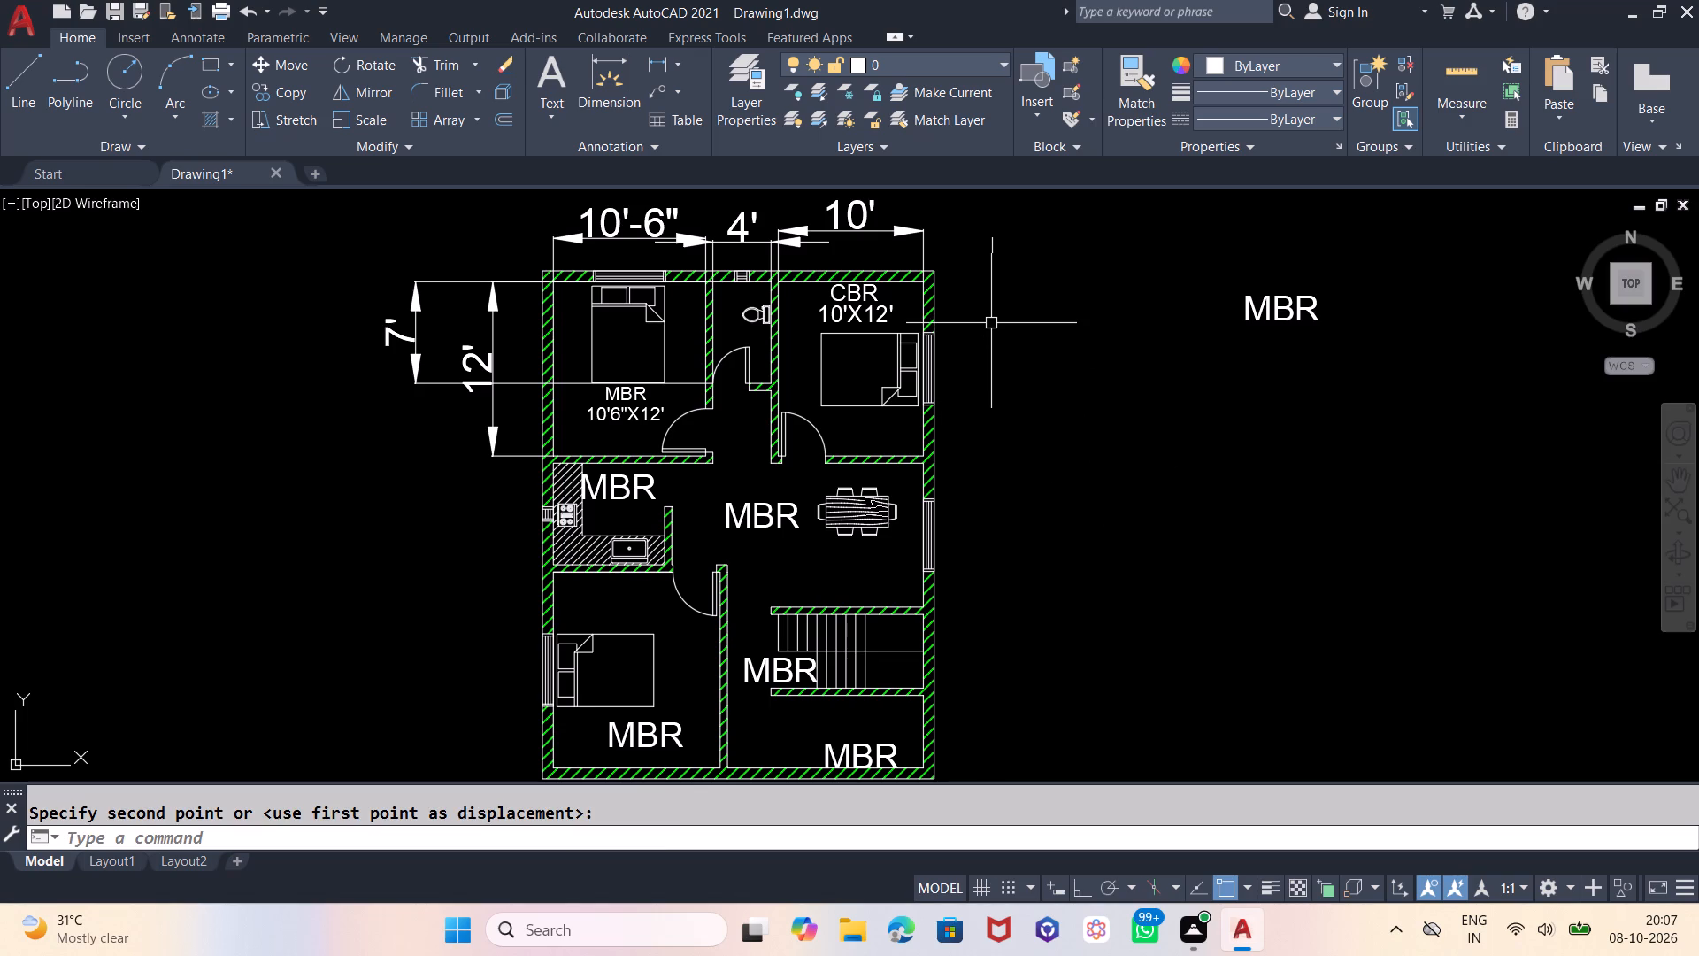
Scale the spare MBR label outside the plan down to less than half size, a text height of about 8.6".
{"action": "left_click", "coordinate": [1281, 309]}
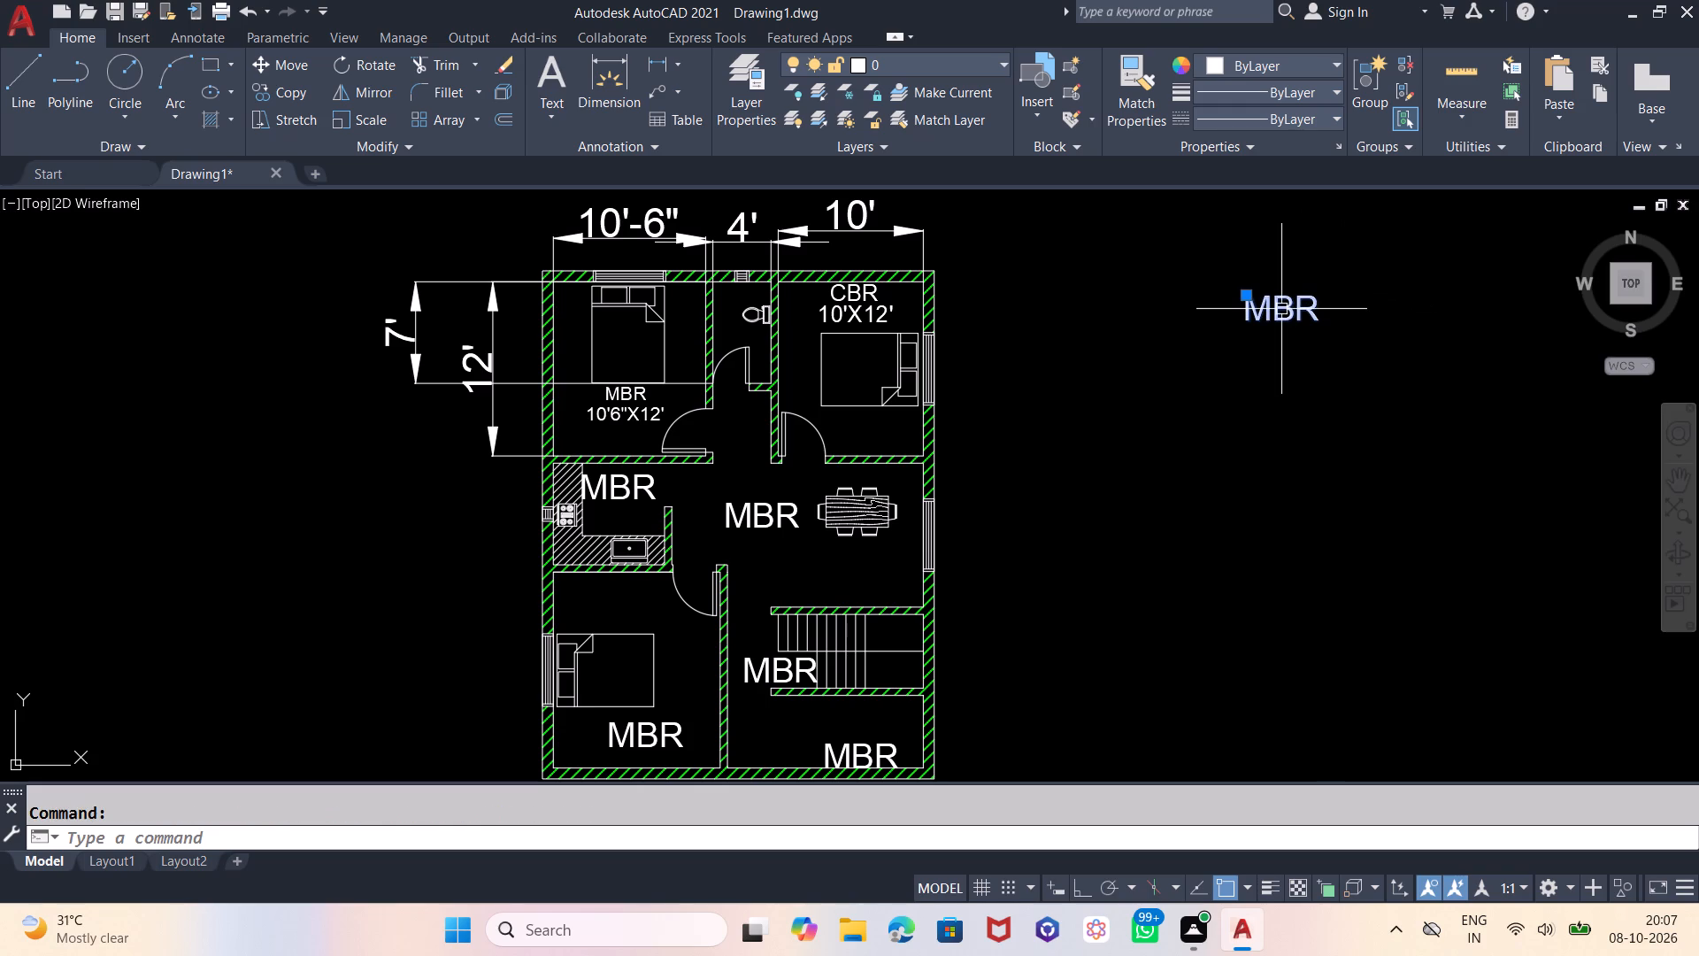
{"action": "type", "text": "SC"}
{"action": "key", "text": "Return"}
{"action": "left_click", "coordinate": [1248, 344]}
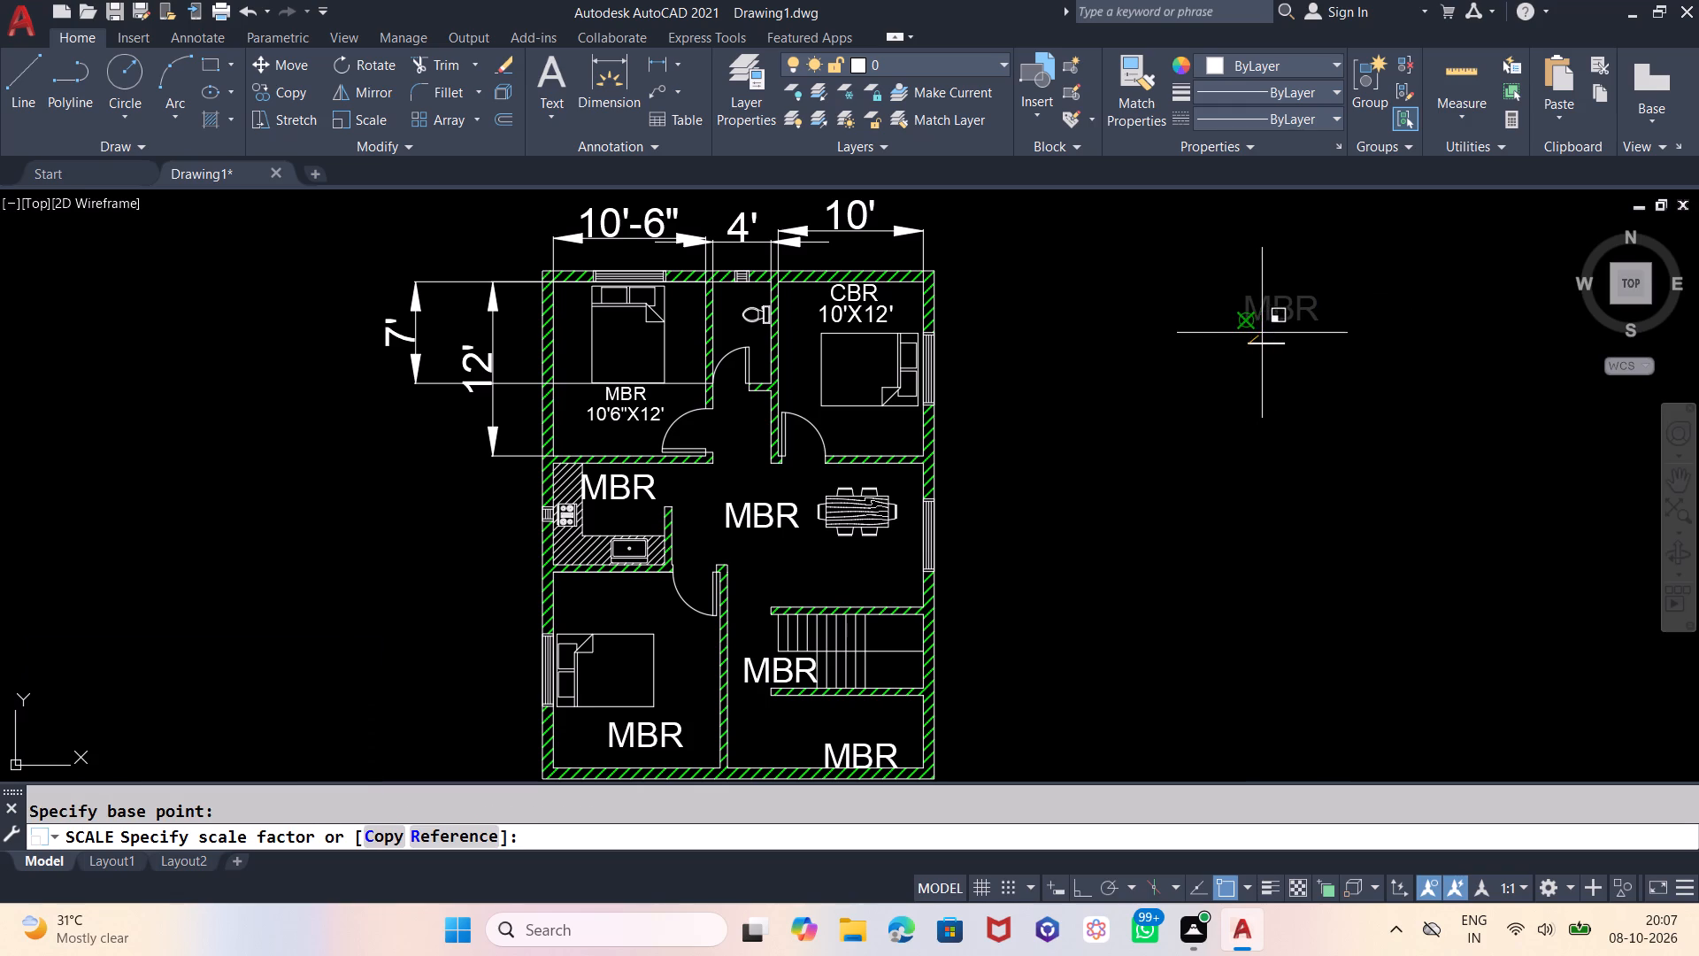
{"action": "left_click", "coordinate": [1530, 242]}
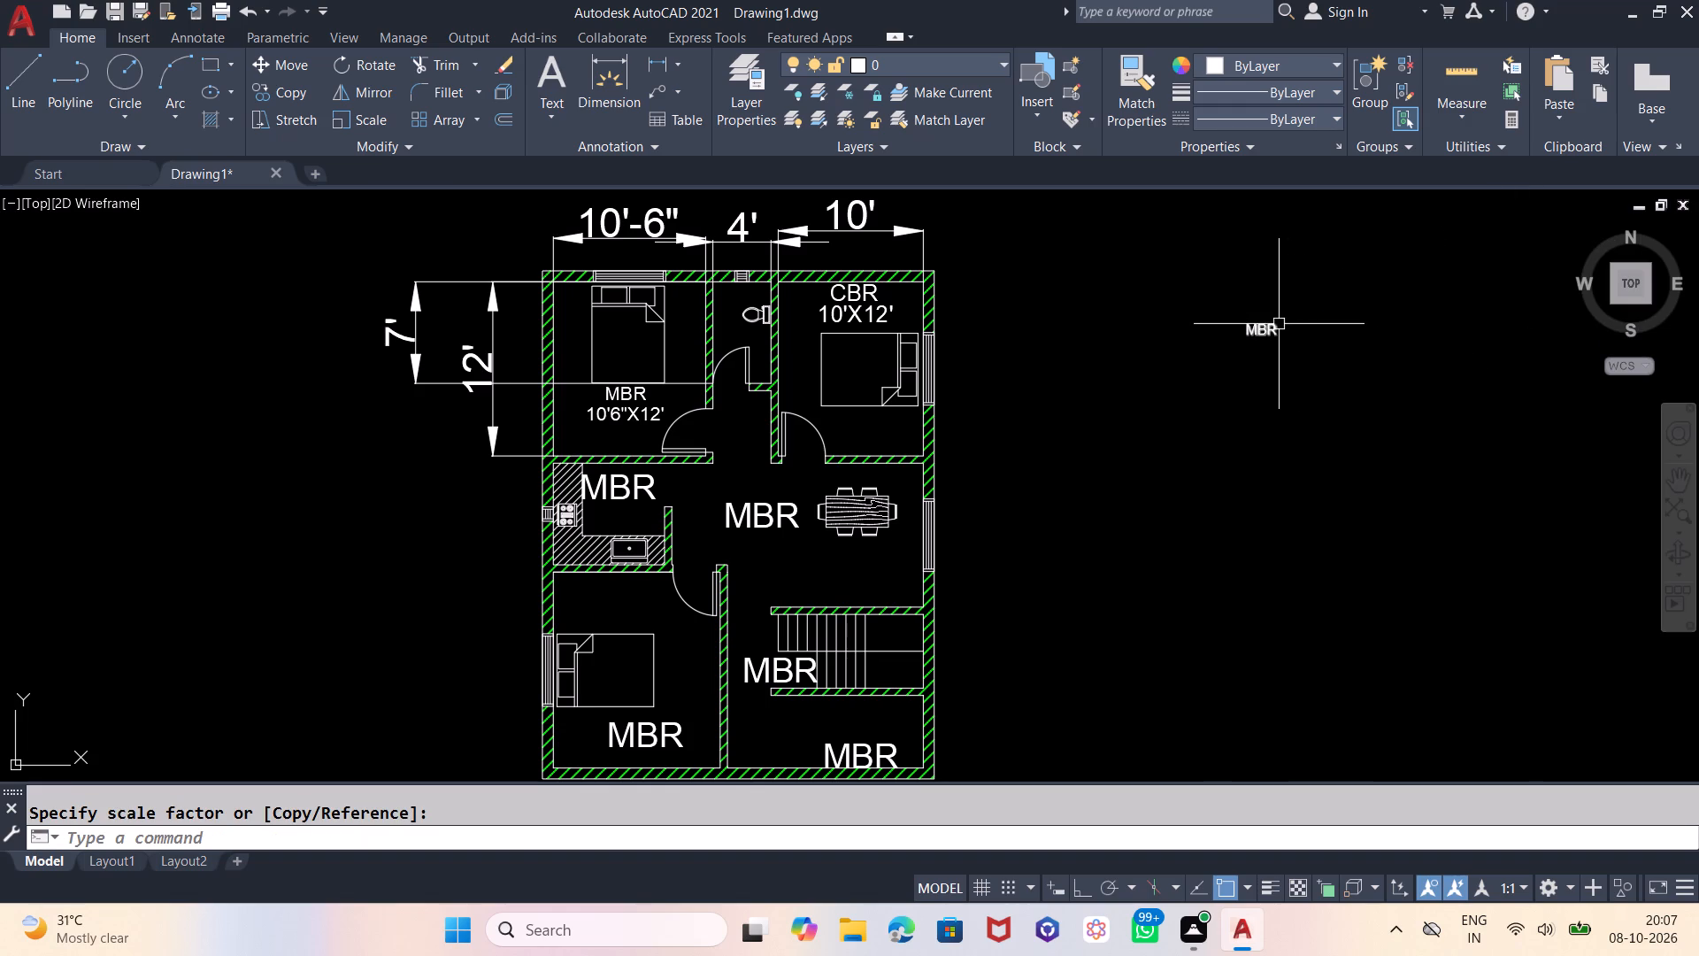
Move the reduced MBR label west, just outside the east wall of the northeast bedroom.
{"action": "left_click", "coordinate": [1279, 324]}
{"action": "key", "text": "m"}
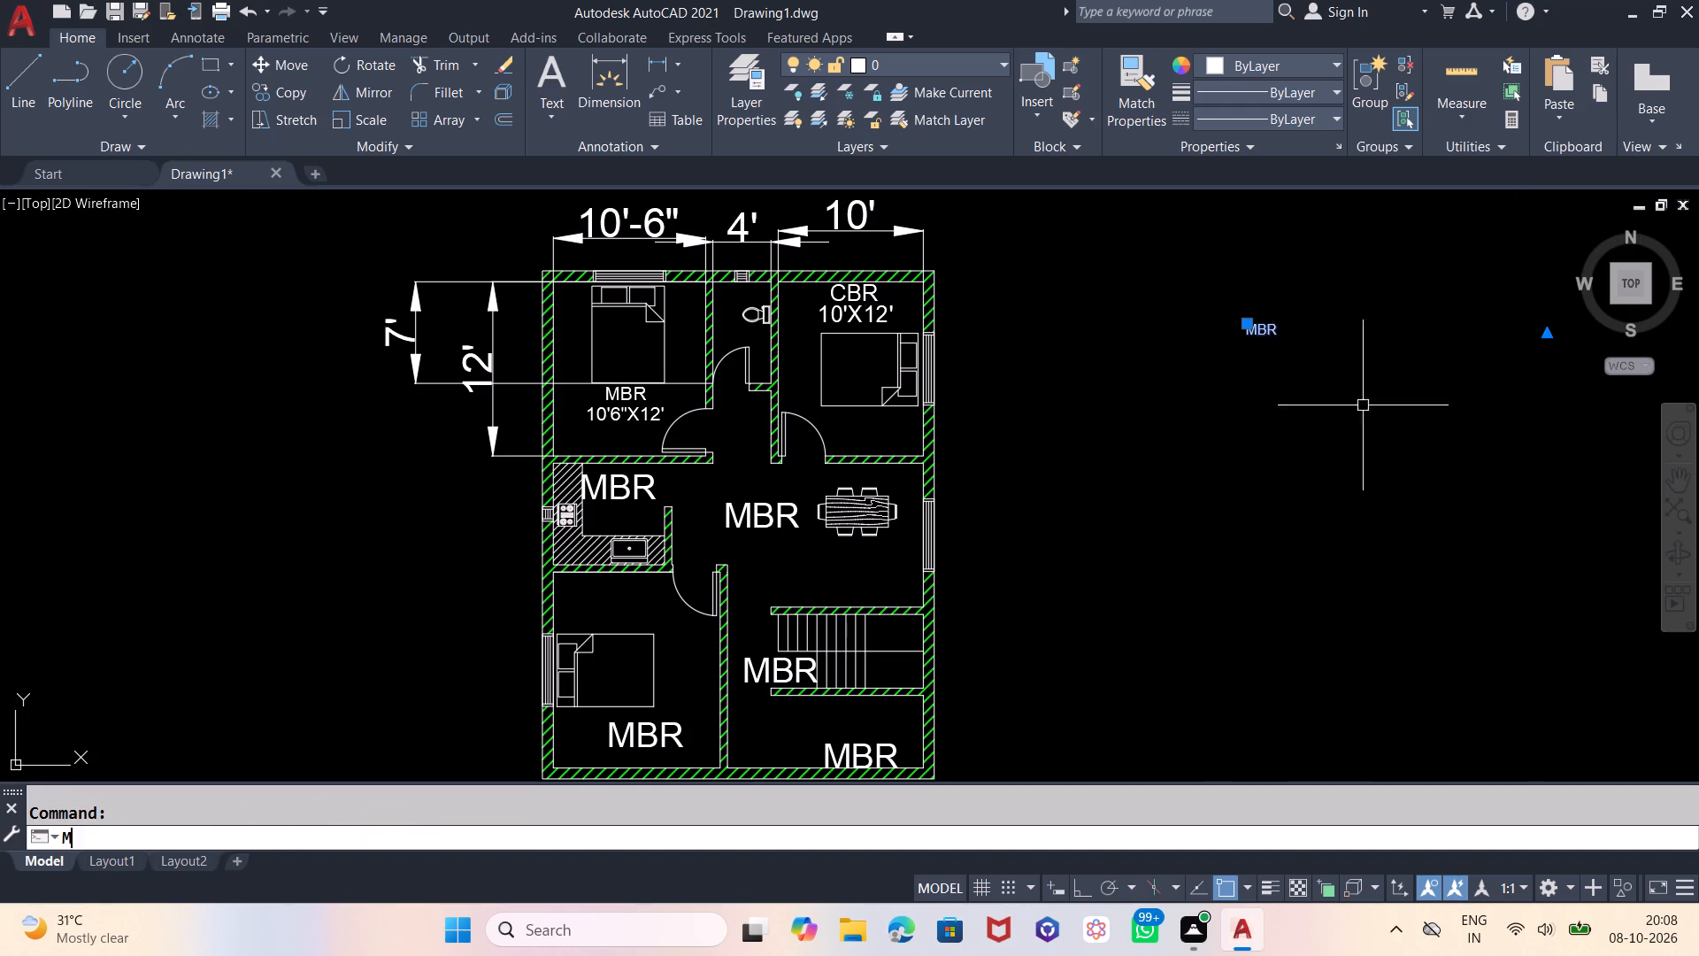
{"action": "key", "text": "Return"}
{"action": "left_click", "coordinate": [1288, 343]}
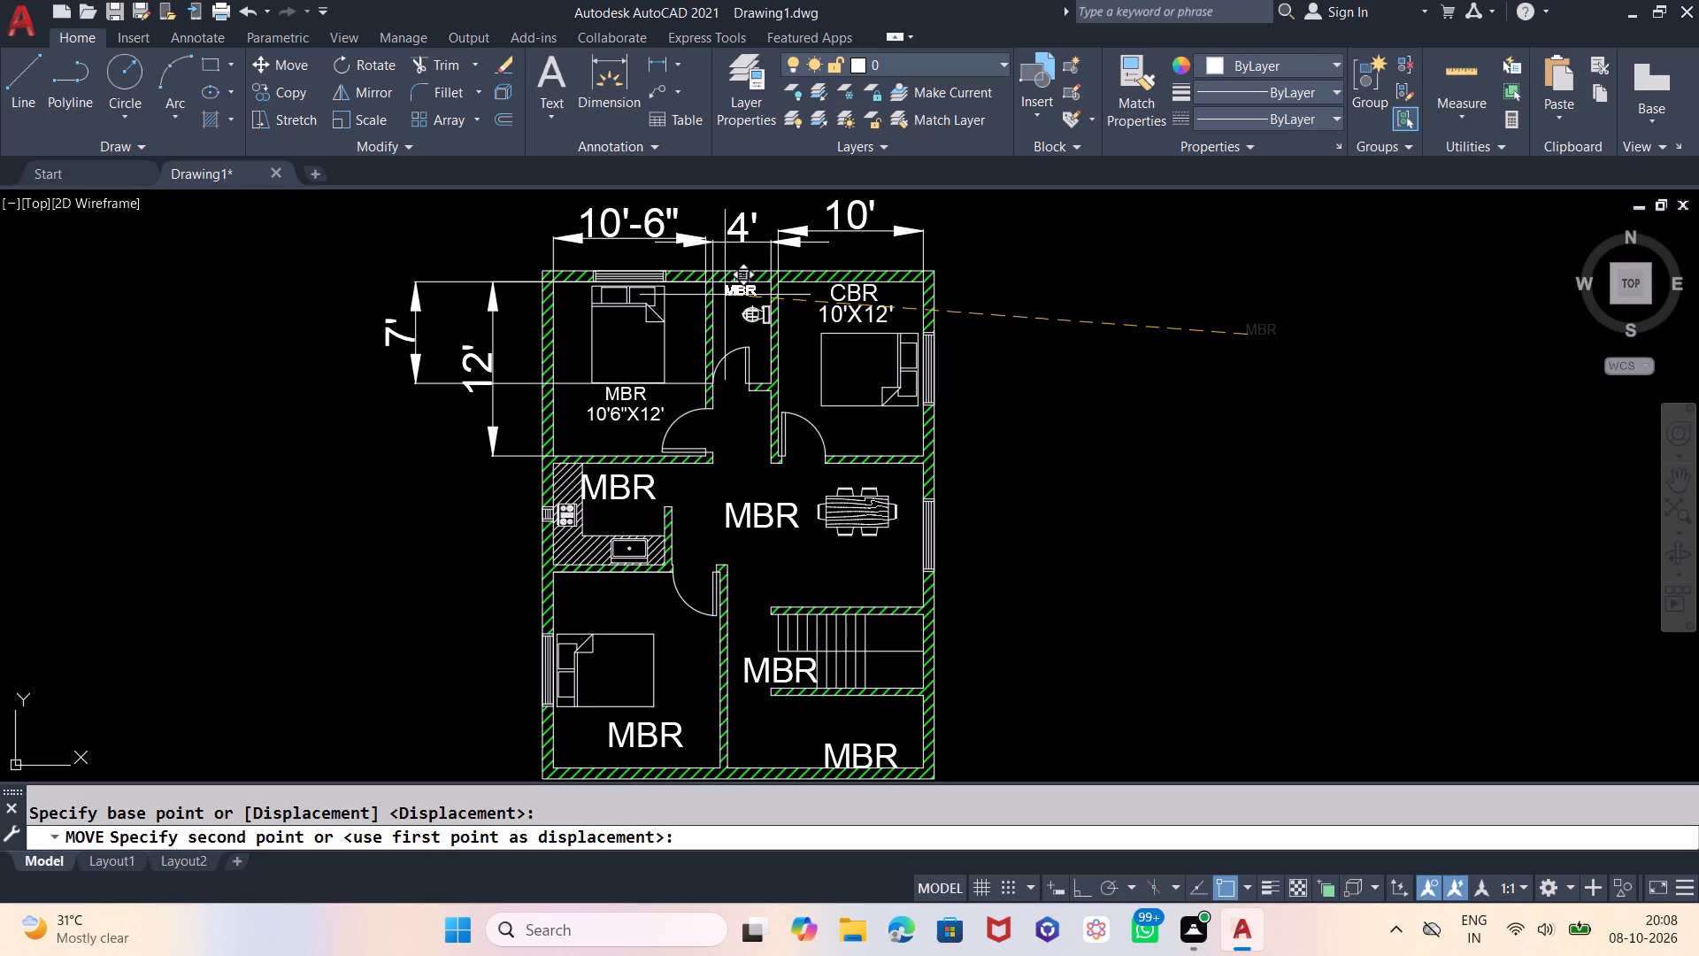
{"action": "left_click", "coordinate": [1026, 312]}
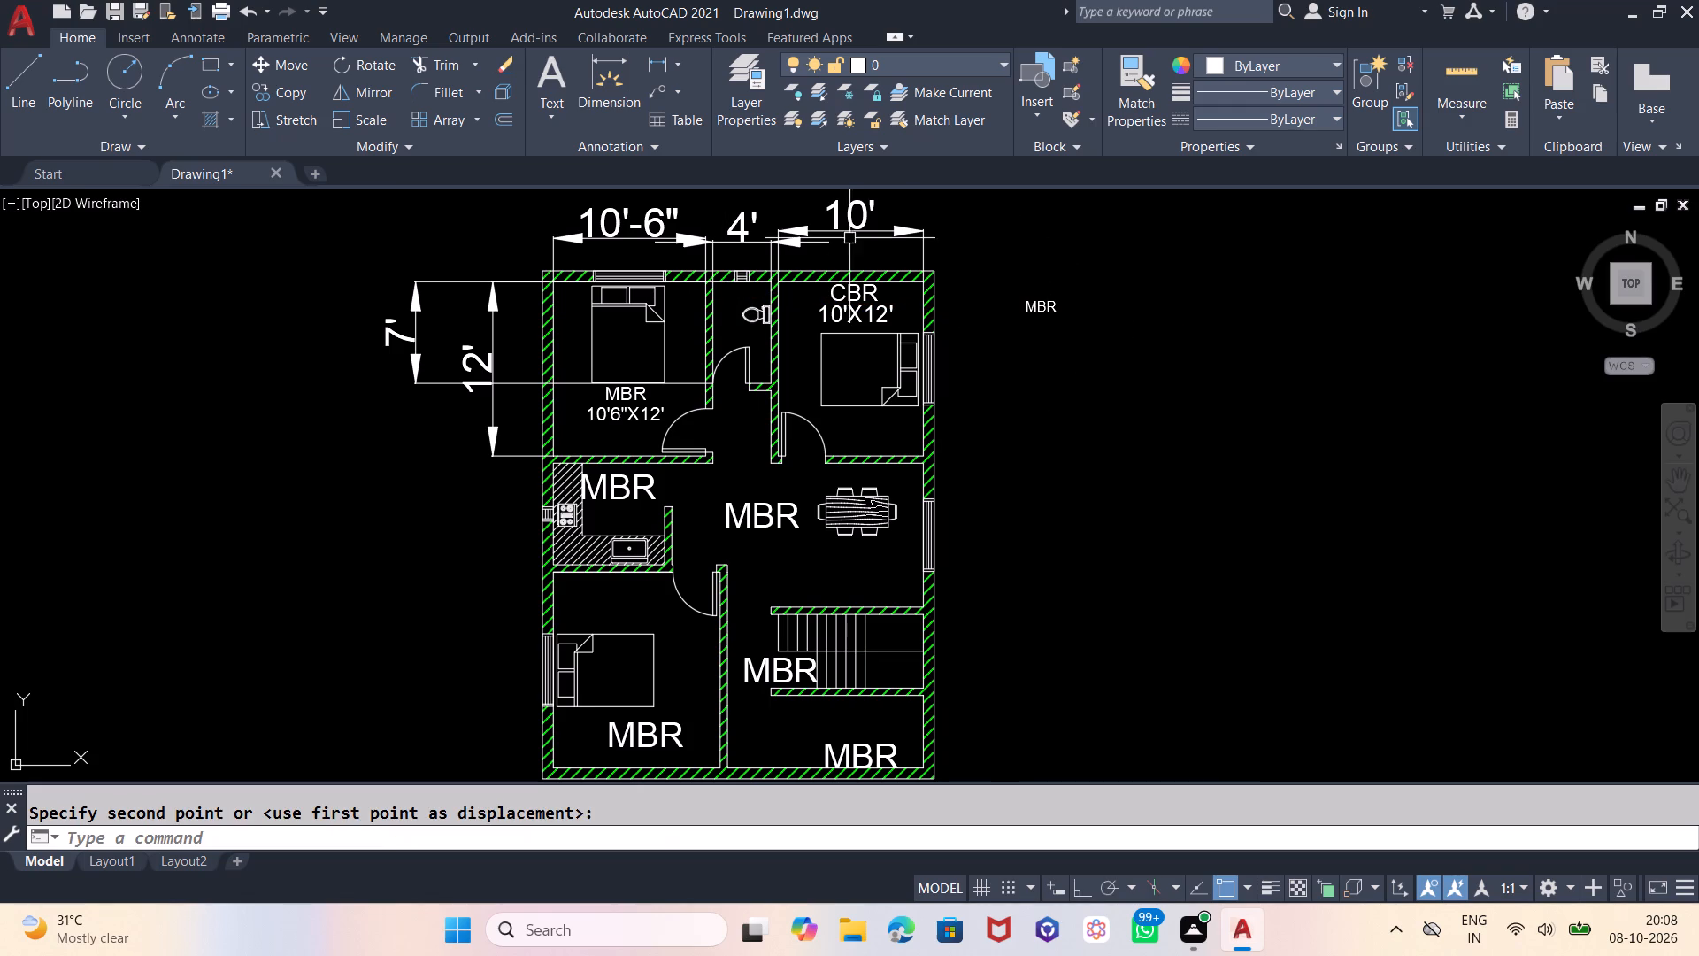
Rotate the small MBR label 90 degrees counterclockwise with Ortho on so that it reads vertically.
{"action": "left_click", "coordinate": [1030, 311]}
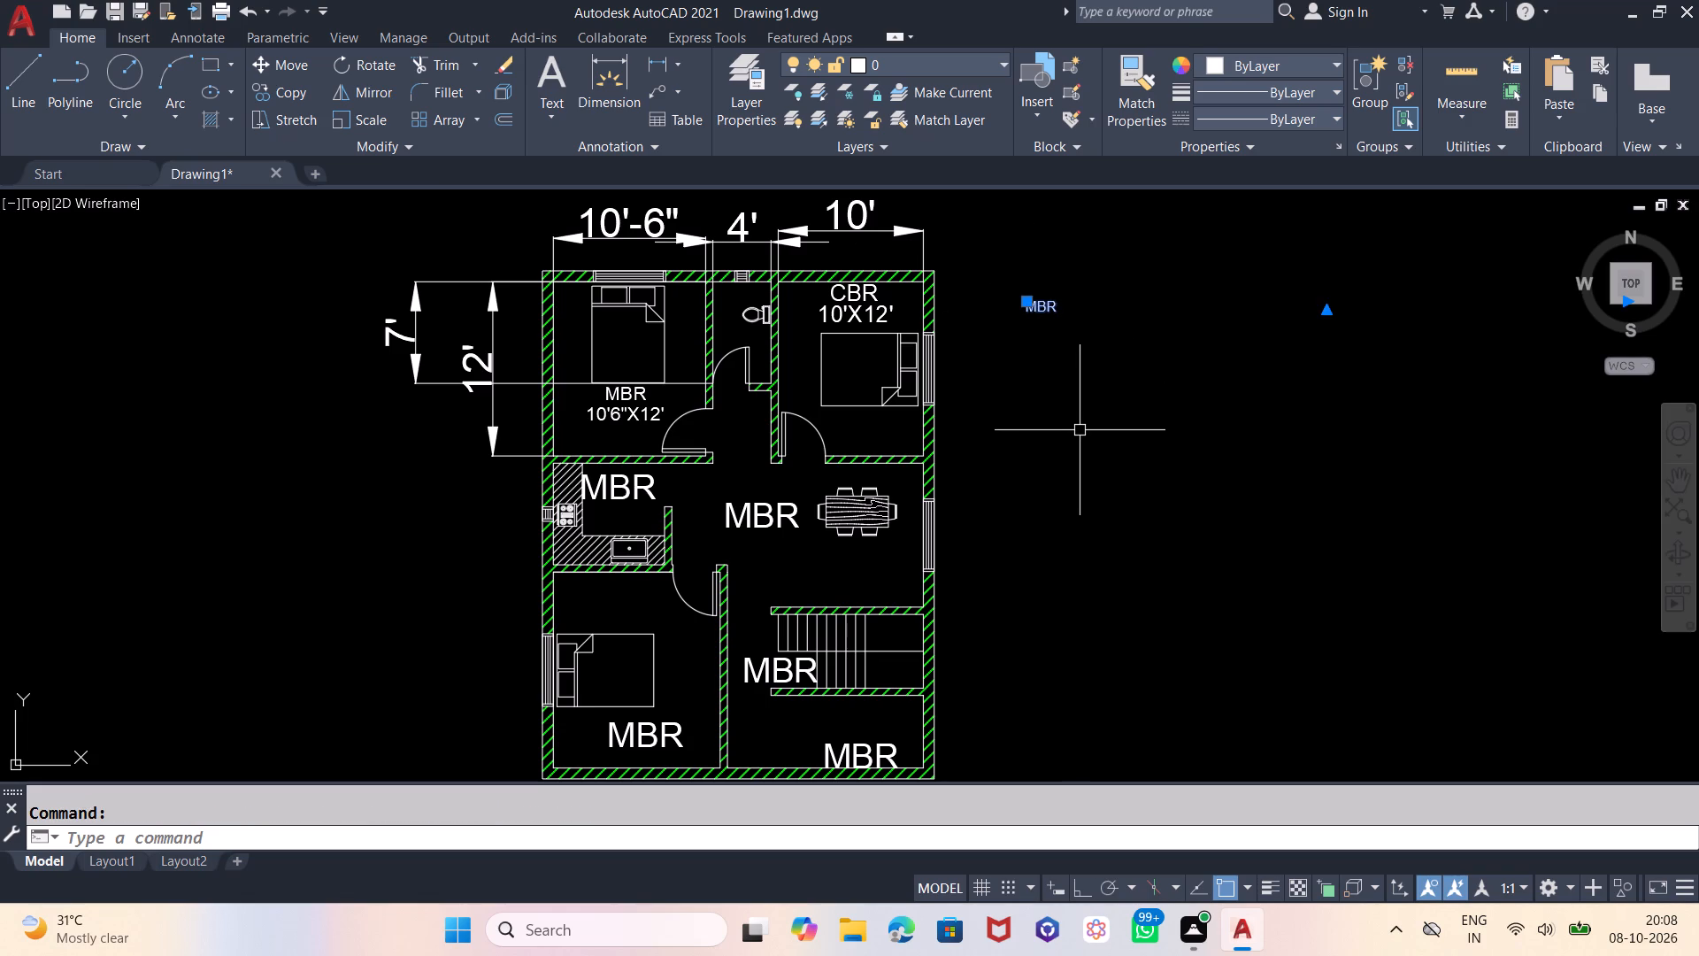
{"action": "key", "text": "r"}
{"action": "key", "text": "o"}
{"action": "key", "text": "Return"}
{"action": "left_click", "coordinate": [1042, 417]}
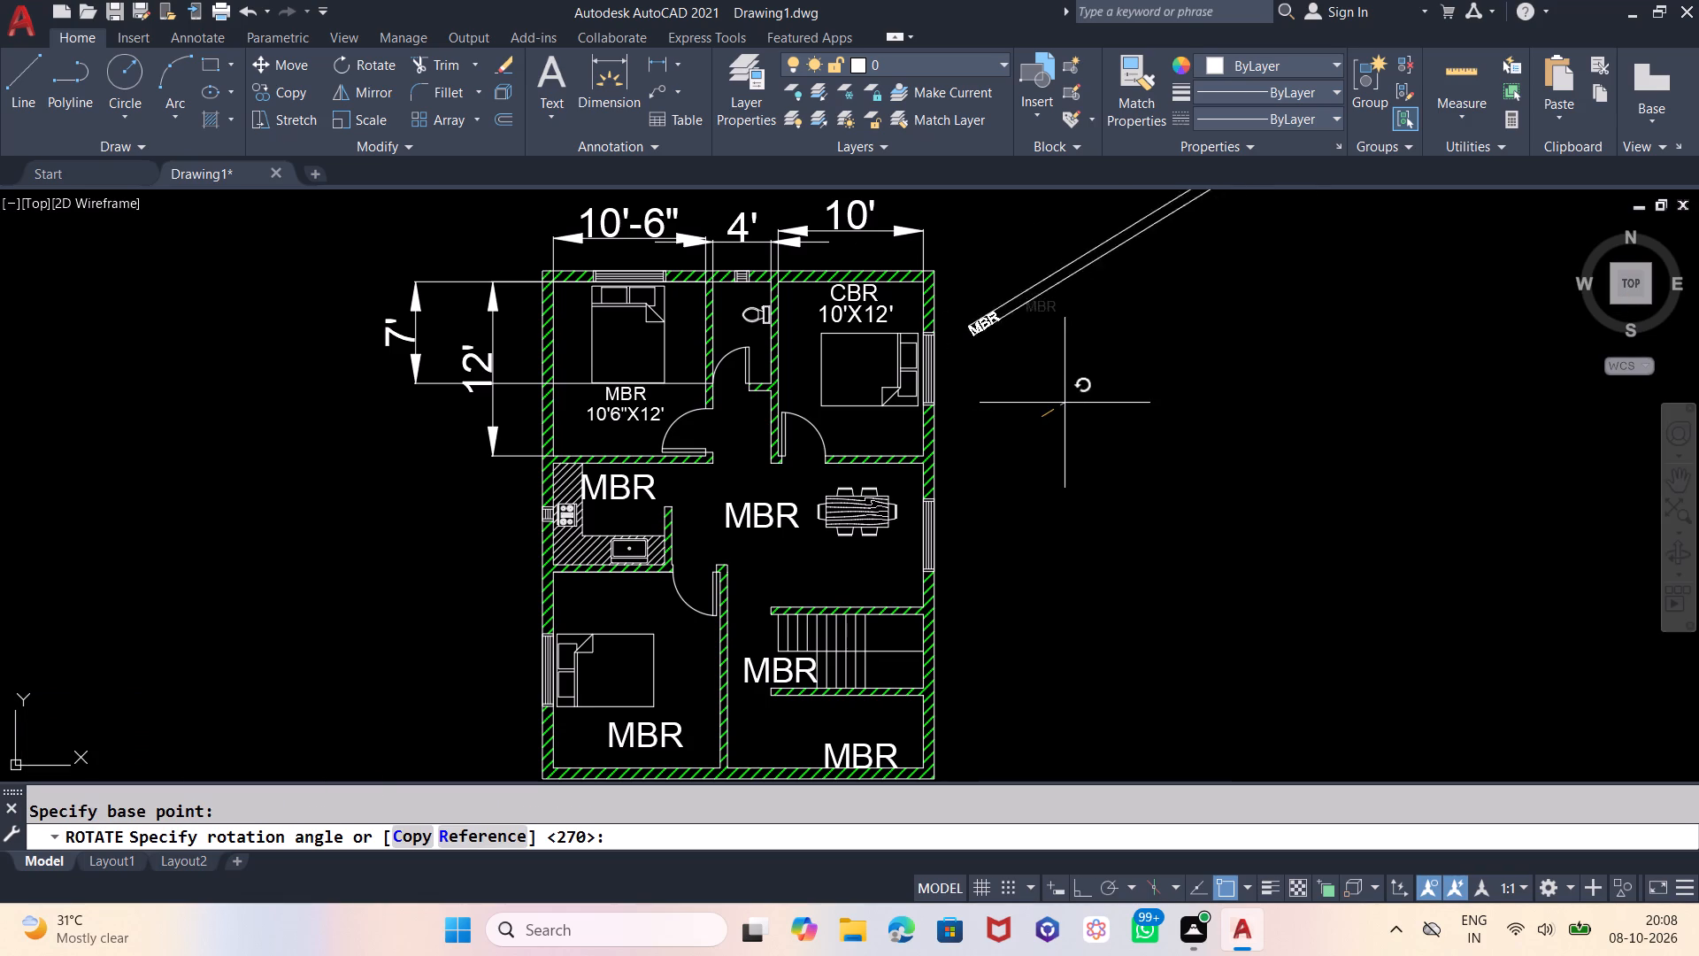
{"action": "key", "text": "F8"}
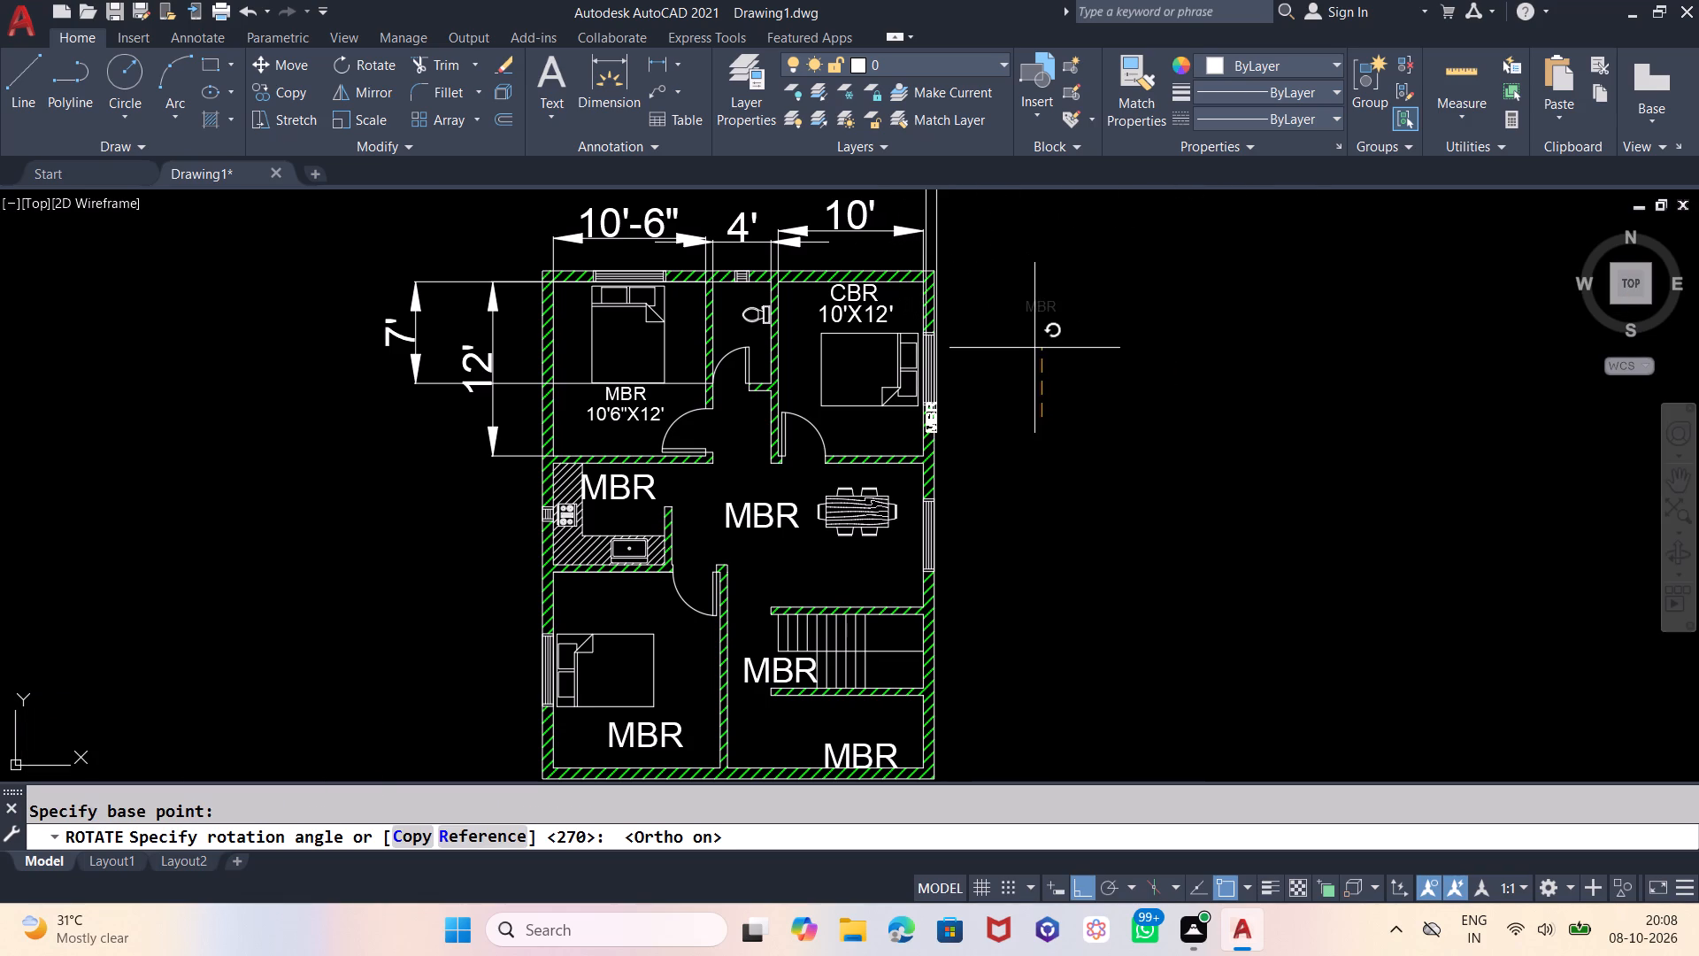
{"action": "left_click", "coordinate": [1035, 348]}
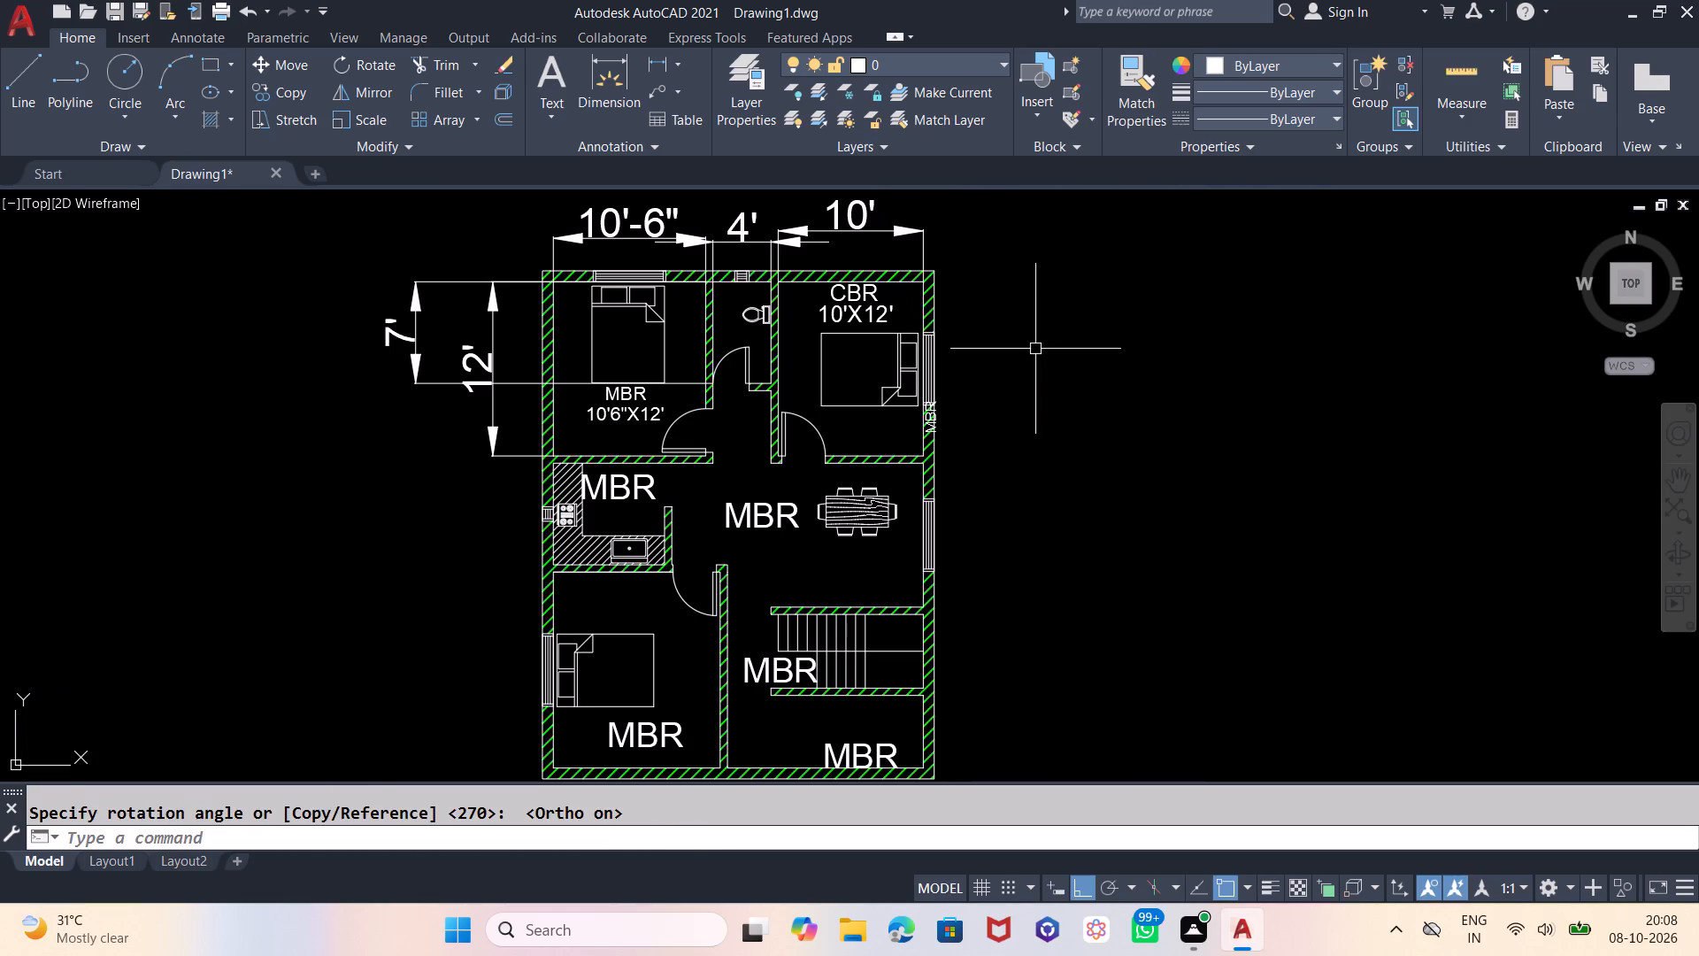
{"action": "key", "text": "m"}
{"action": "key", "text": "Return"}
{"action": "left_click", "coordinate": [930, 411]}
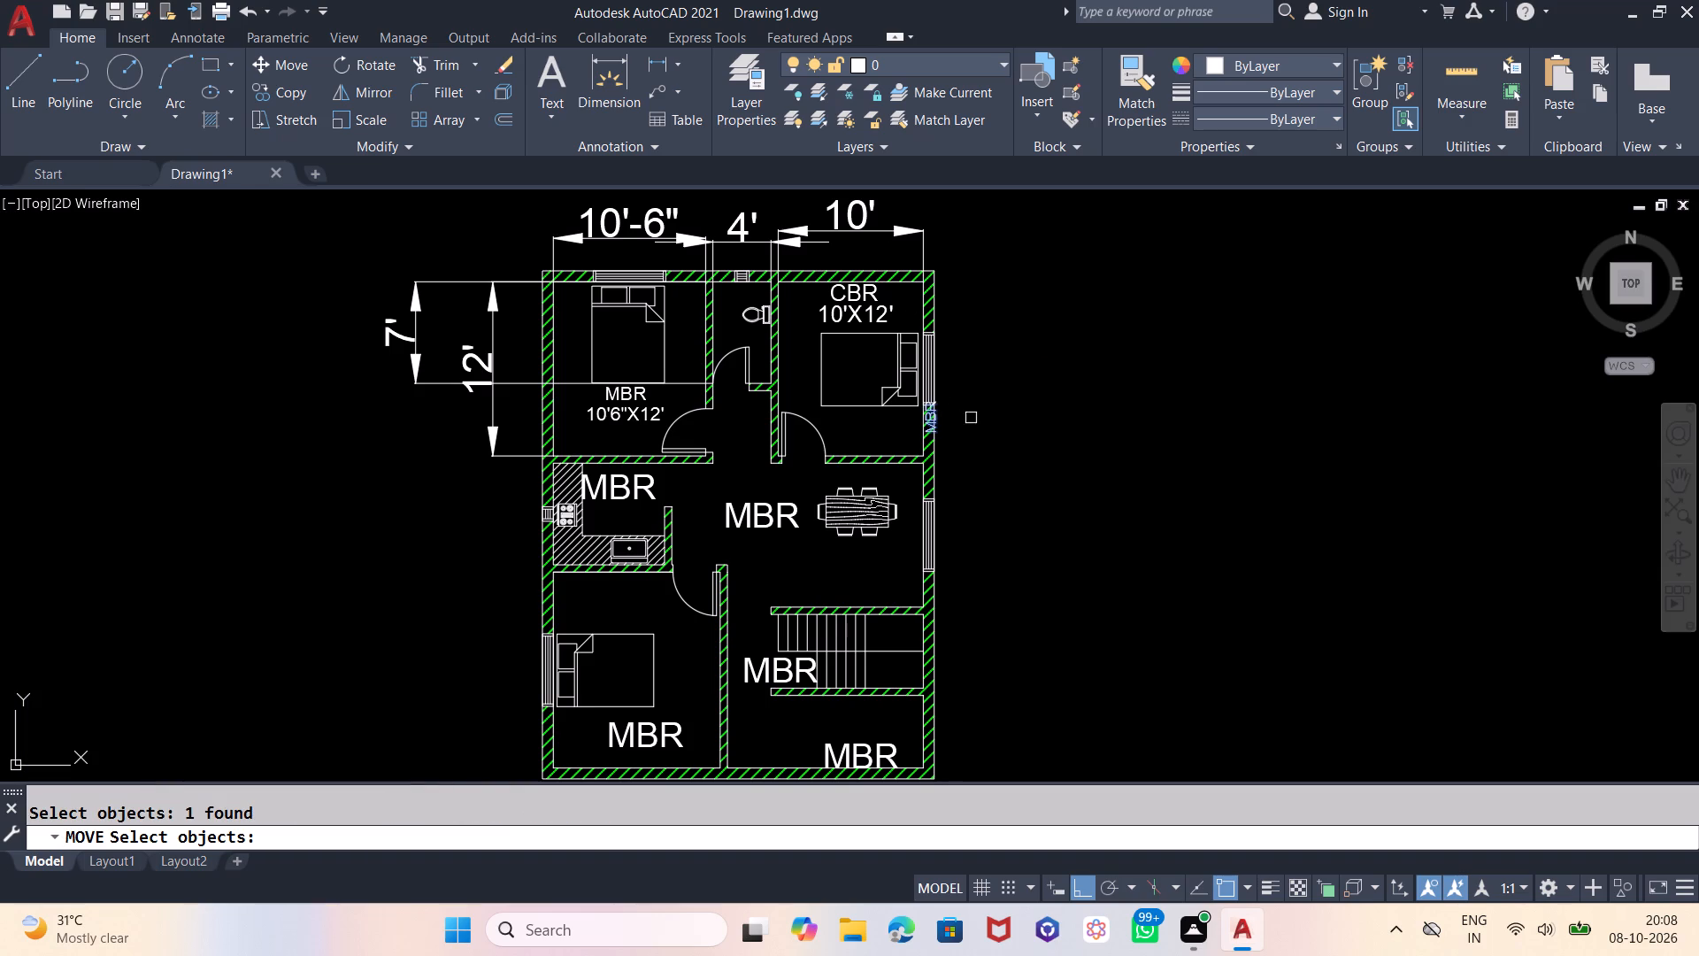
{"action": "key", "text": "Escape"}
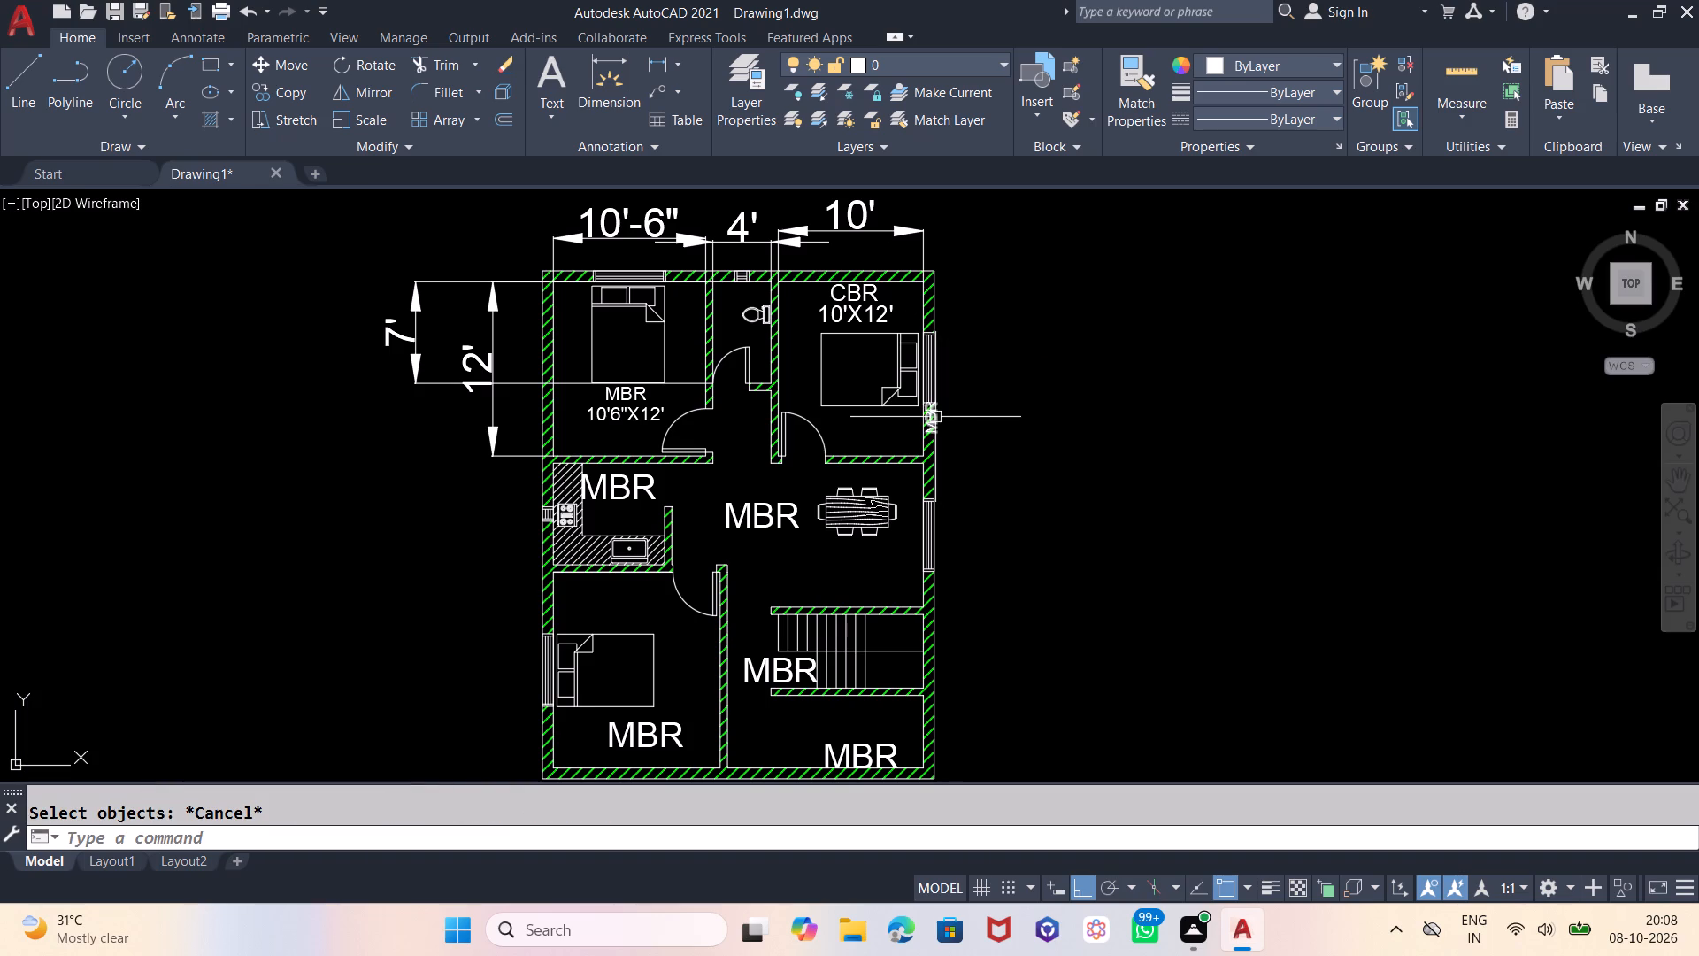
Move the vertical MBR label east, off the outer wall into the empty space beside the plan.
{"action": "left_click", "coordinate": [931, 417]}
{"action": "key", "text": "m"}
{"action": "key", "text": "Return"}
{"action": "left_click", "coordinate": [1003, 435]}
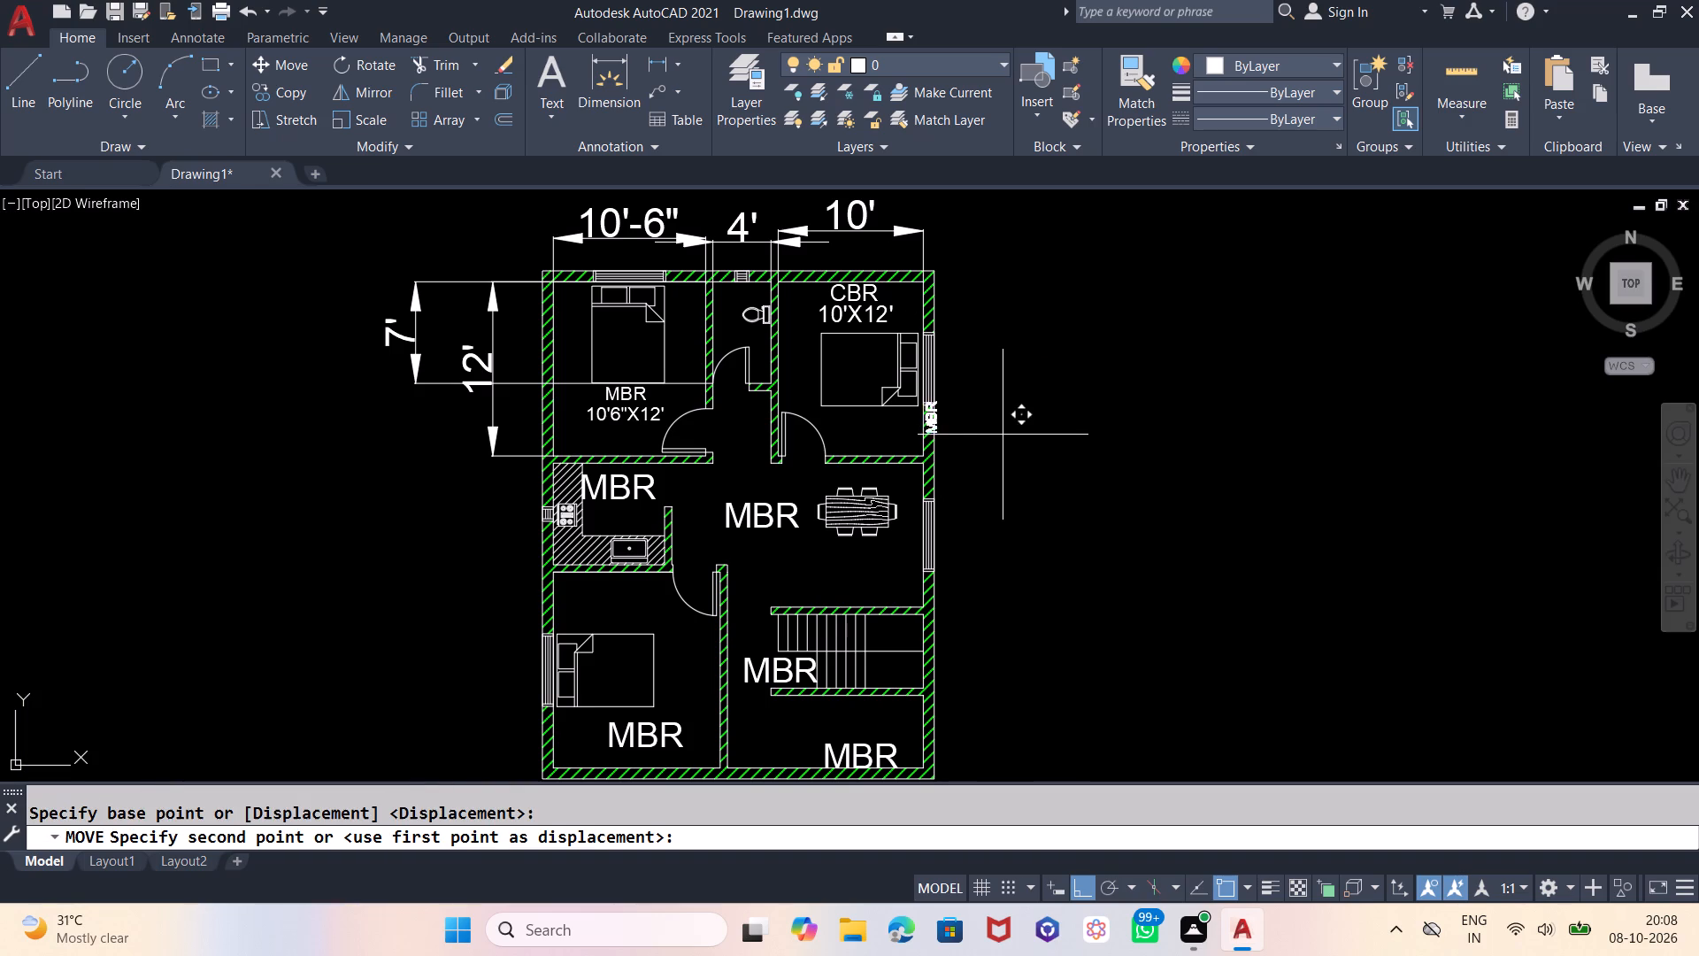
{"action": "left_click", "coordinate": [1053, 434]}
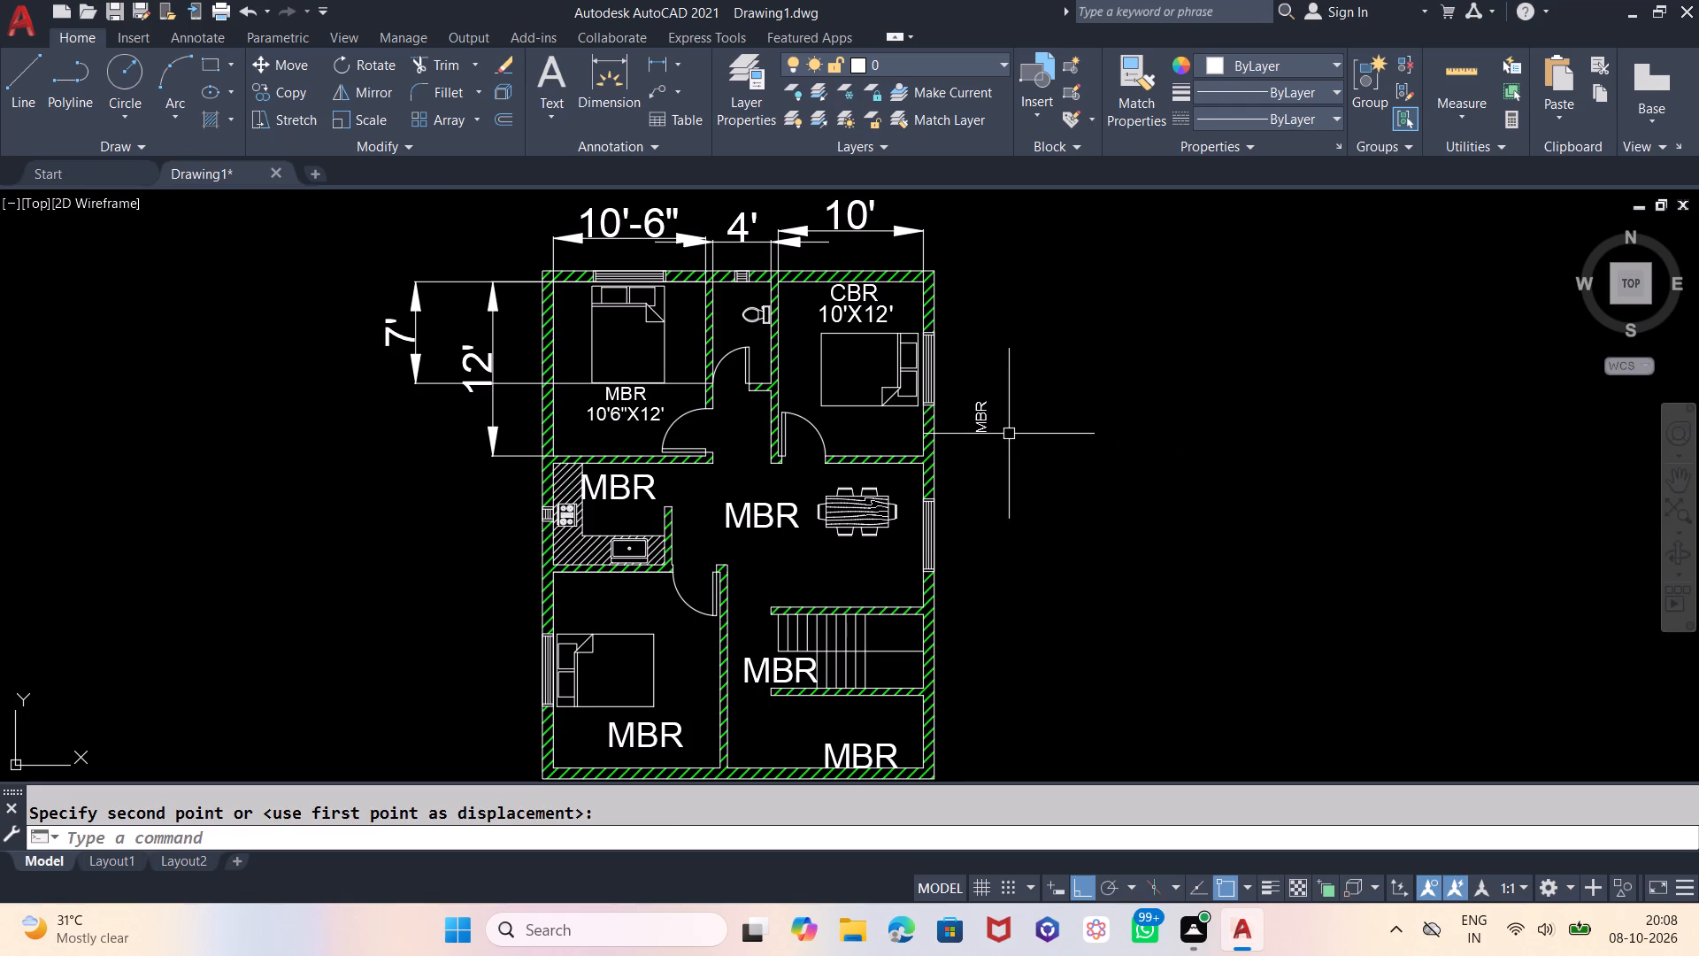
Move the vertical MBR label into the bathroom with Ortho off, between its west wall and the toilet.
{"action": "left_click", "coordinate": [985, 411]}
{"action": "key", "text": "m"}
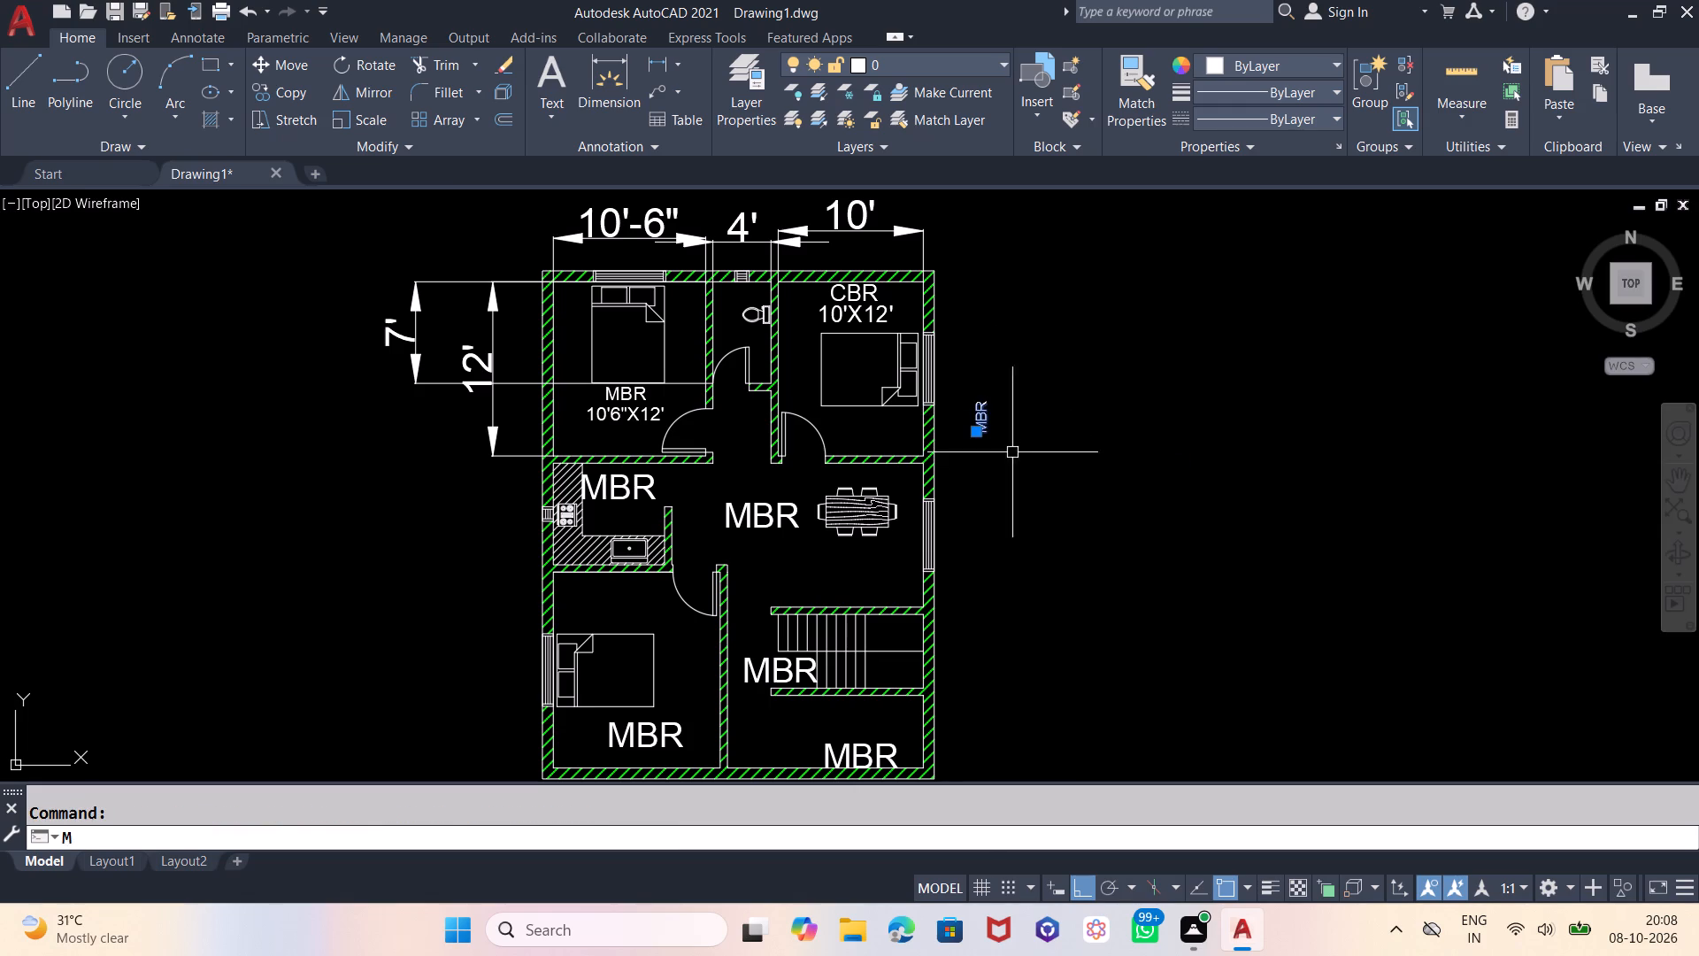
{"action": "key", "text": "Return"}
{"action": "left_click", "coordinate": [1011, 447]}
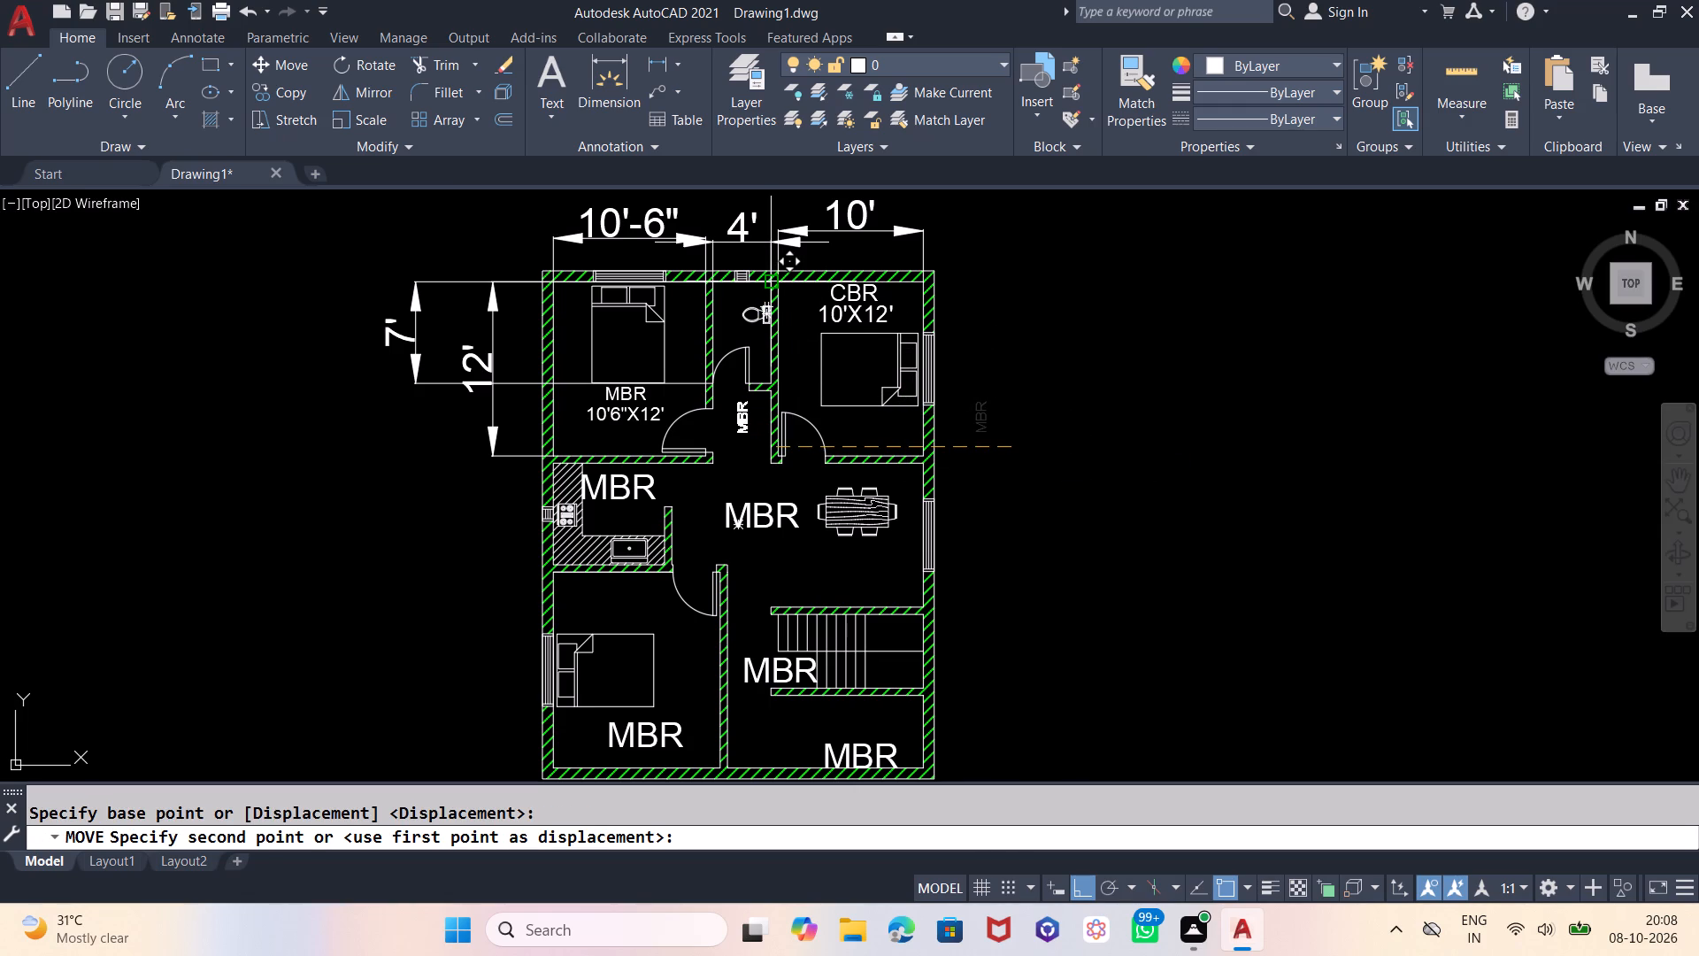
{"action": "key", "text": "F8"}
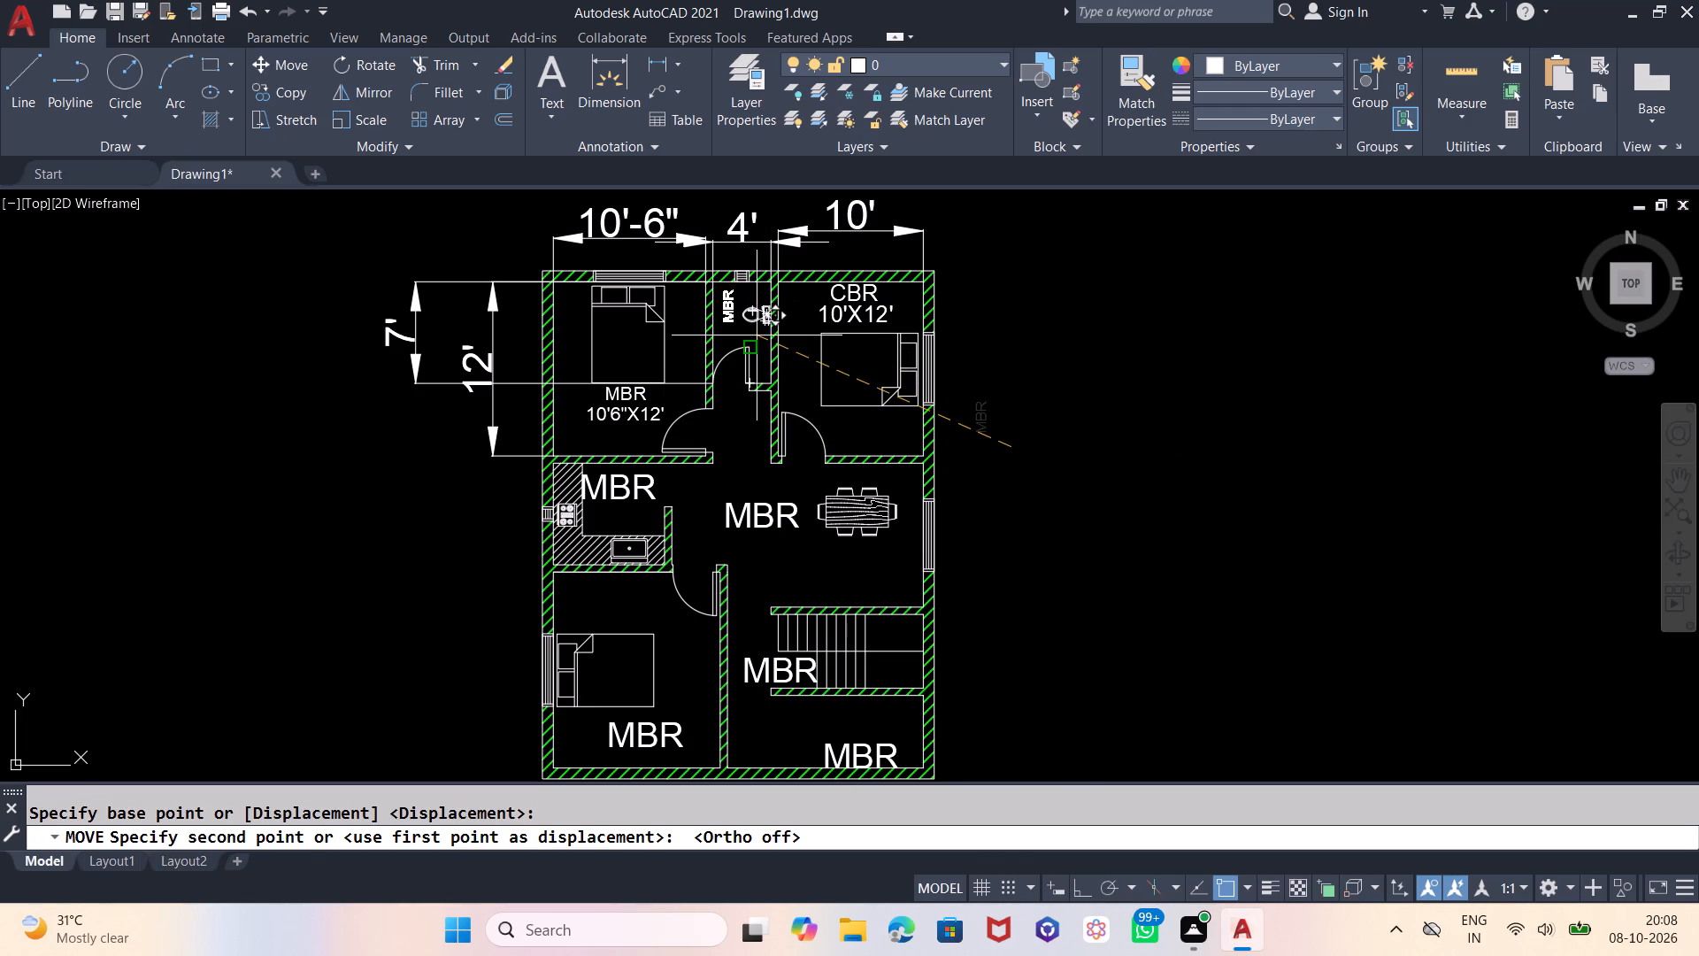
{"action": "left_click", "coordinate": [752, 343]}
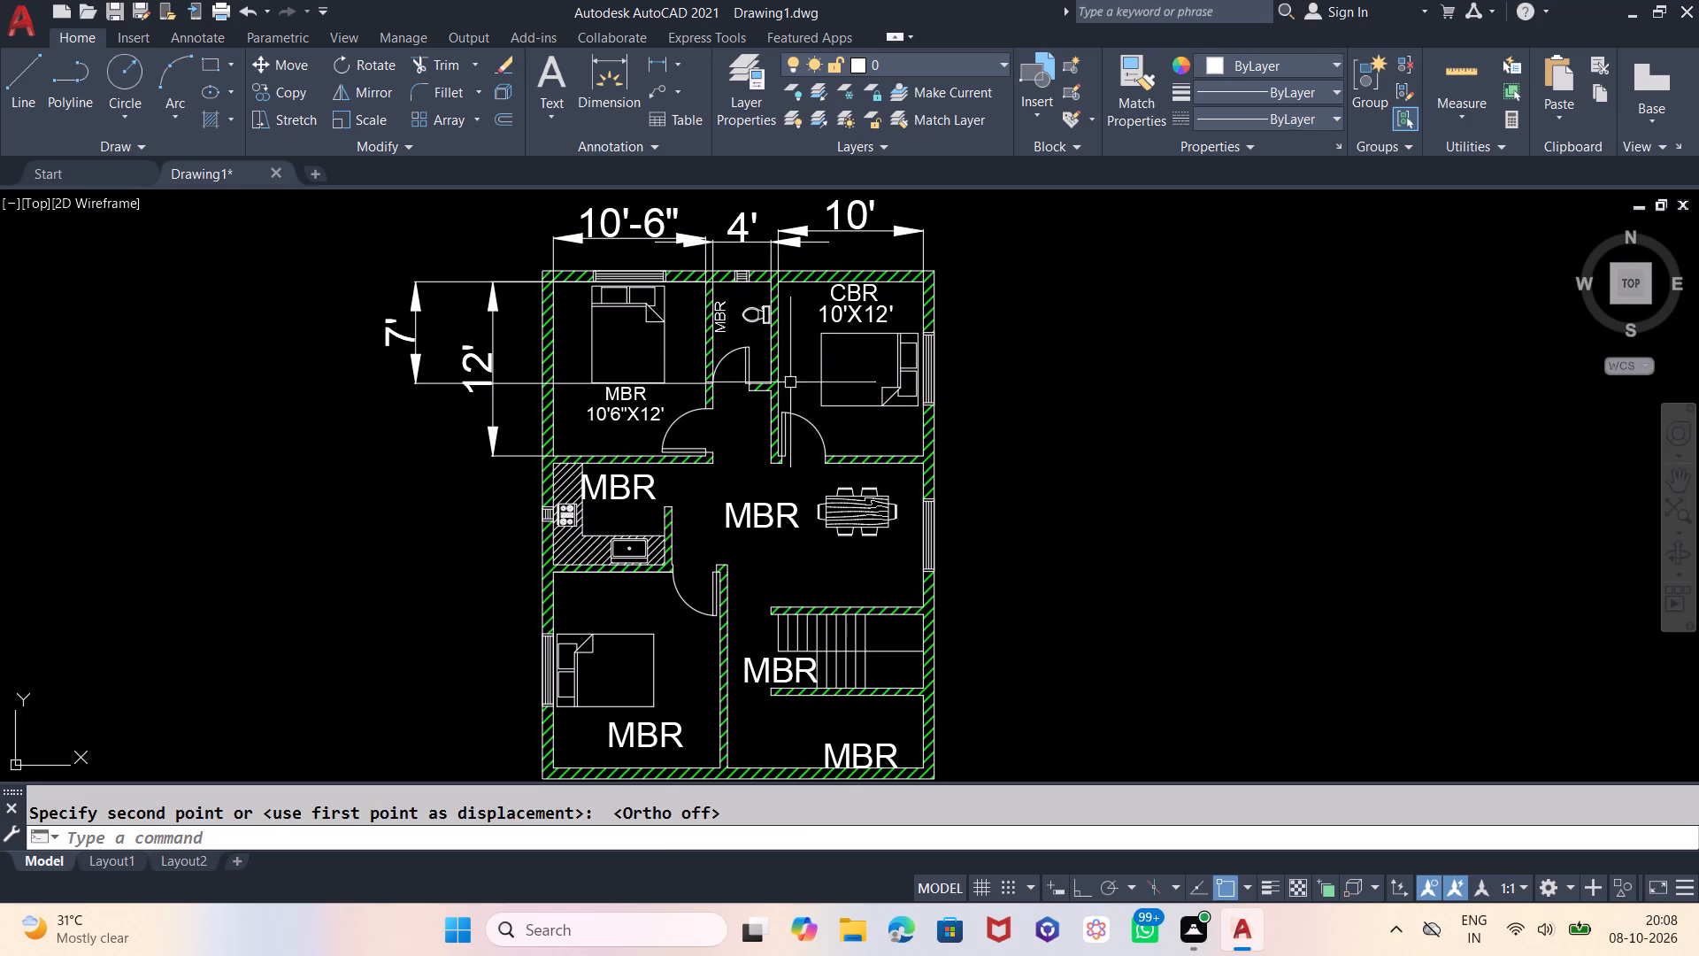
Replace the text of the vertical MBR label in the bathroom with BATH.
{"action": "middle_click_drag", "start_coordinate": [855, 447], "coordinate": [826, 459]}
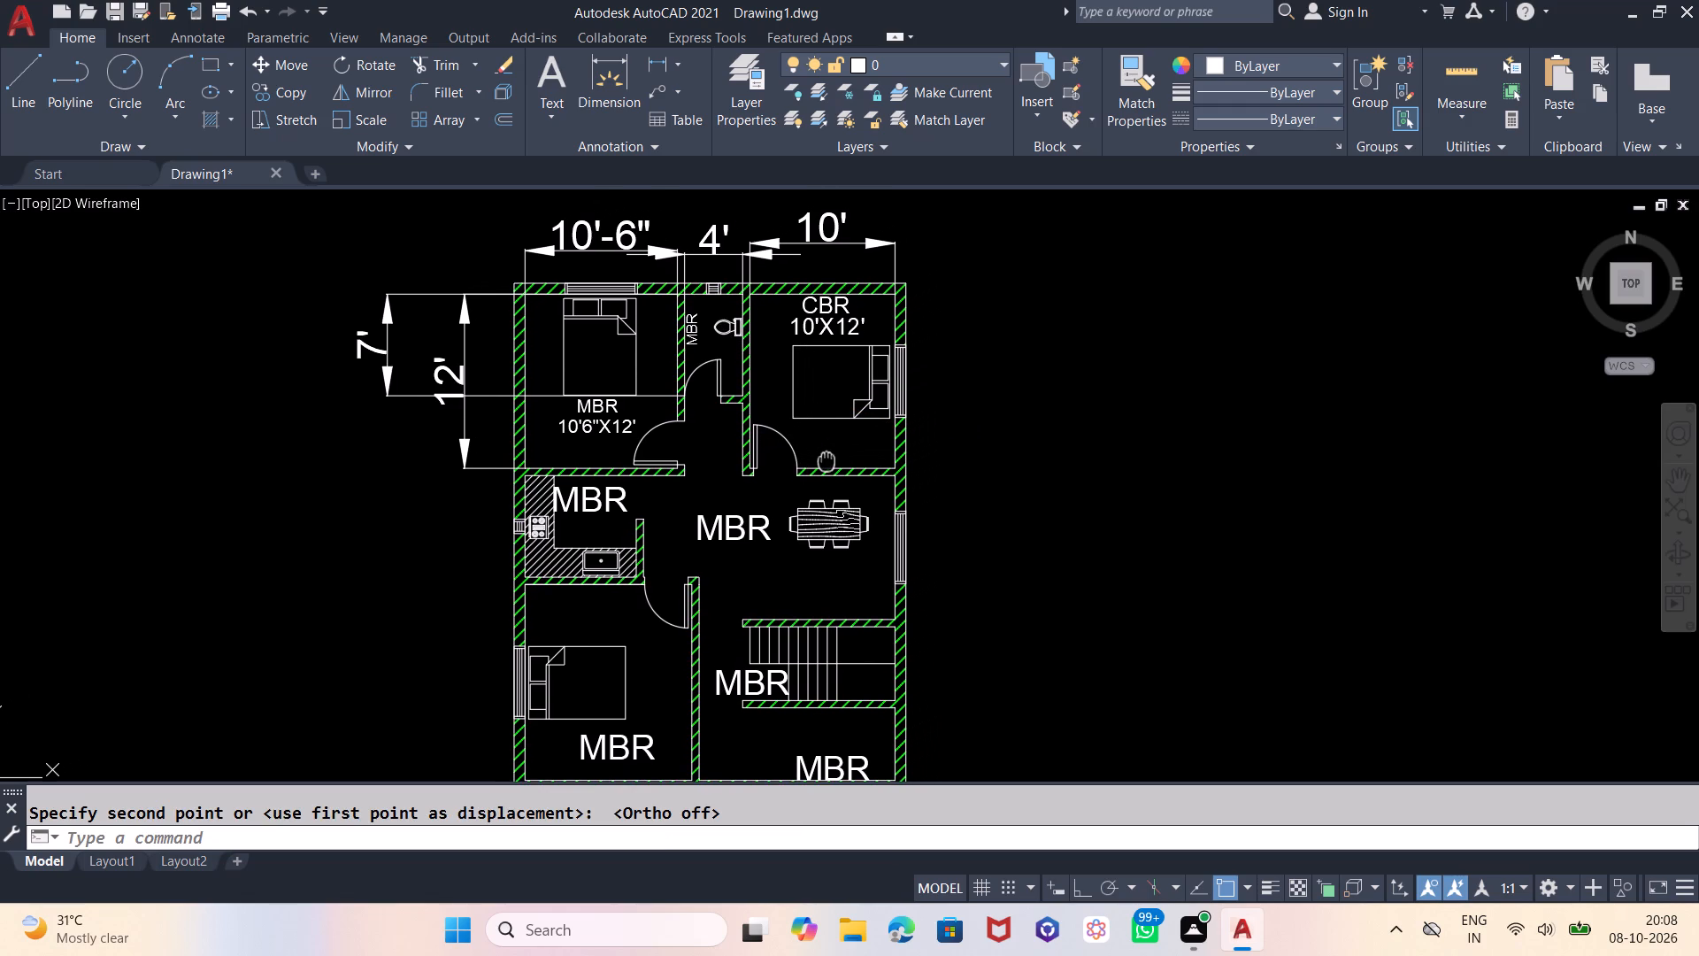
{"action": "middle_click_drag", "start_coordinate": [826, 459], "coordinate": [825, 464]}
{"action": "scroll", "coordinate": [687, 349], "scroll_direction": "up", "scroll_amount": 2}
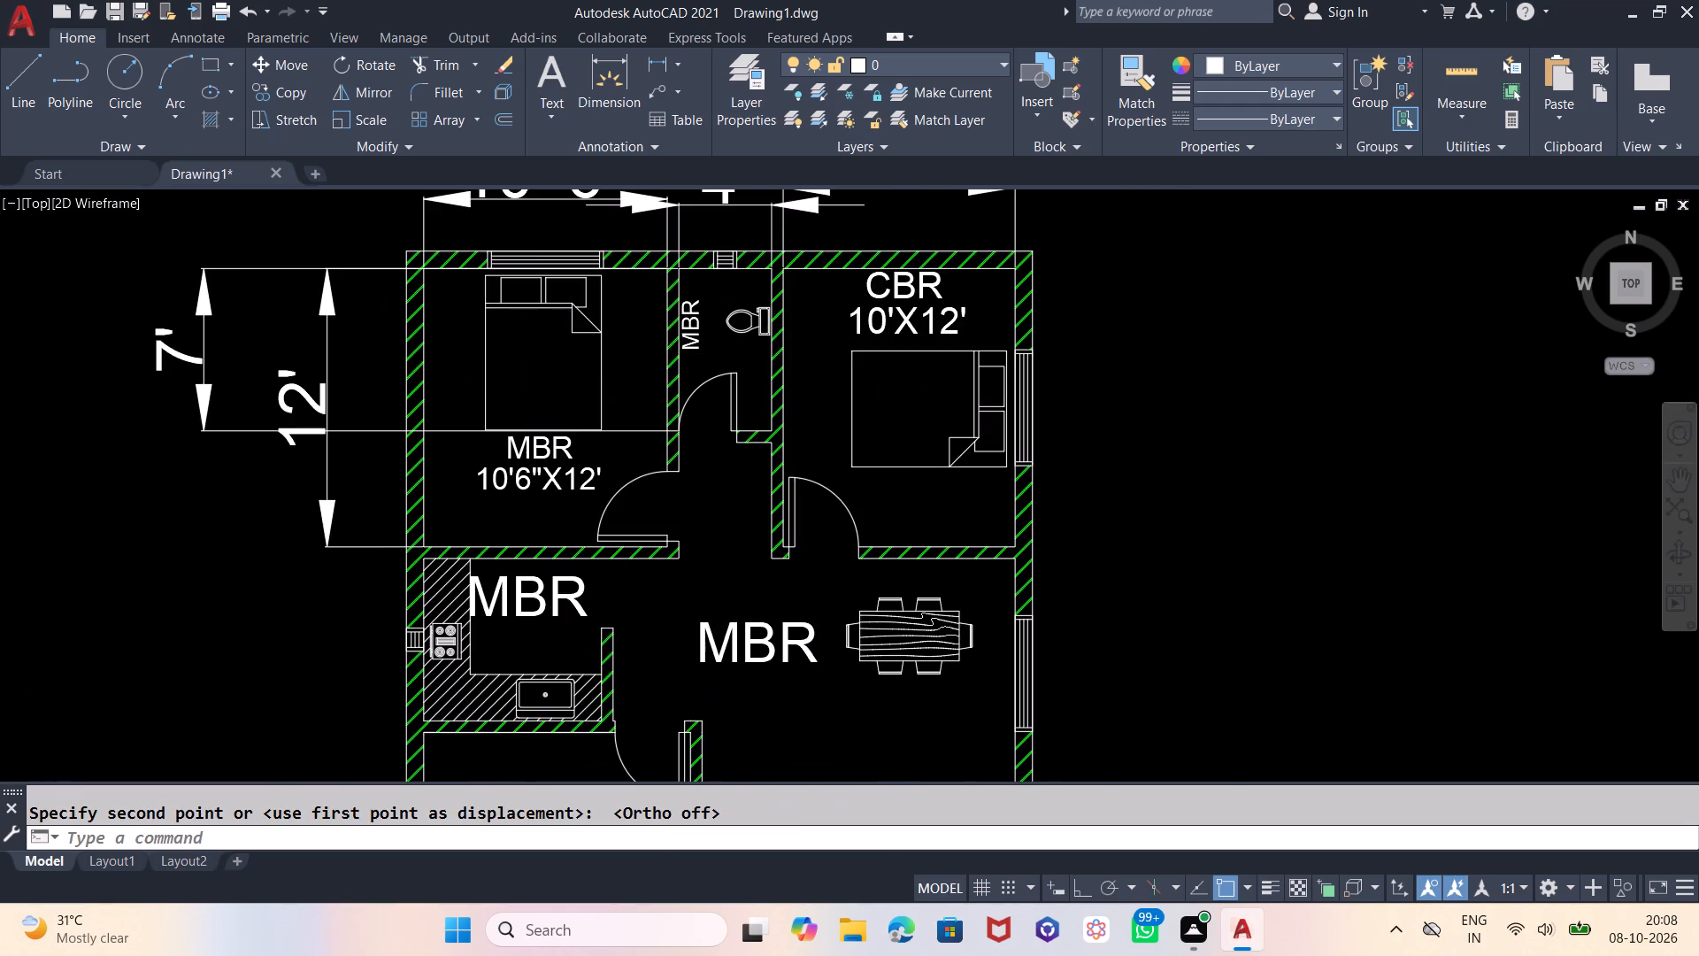
{"action": "scroll", "coordinate": [756, 467], "scroll_direction": "down", "scroll_amount": 1}
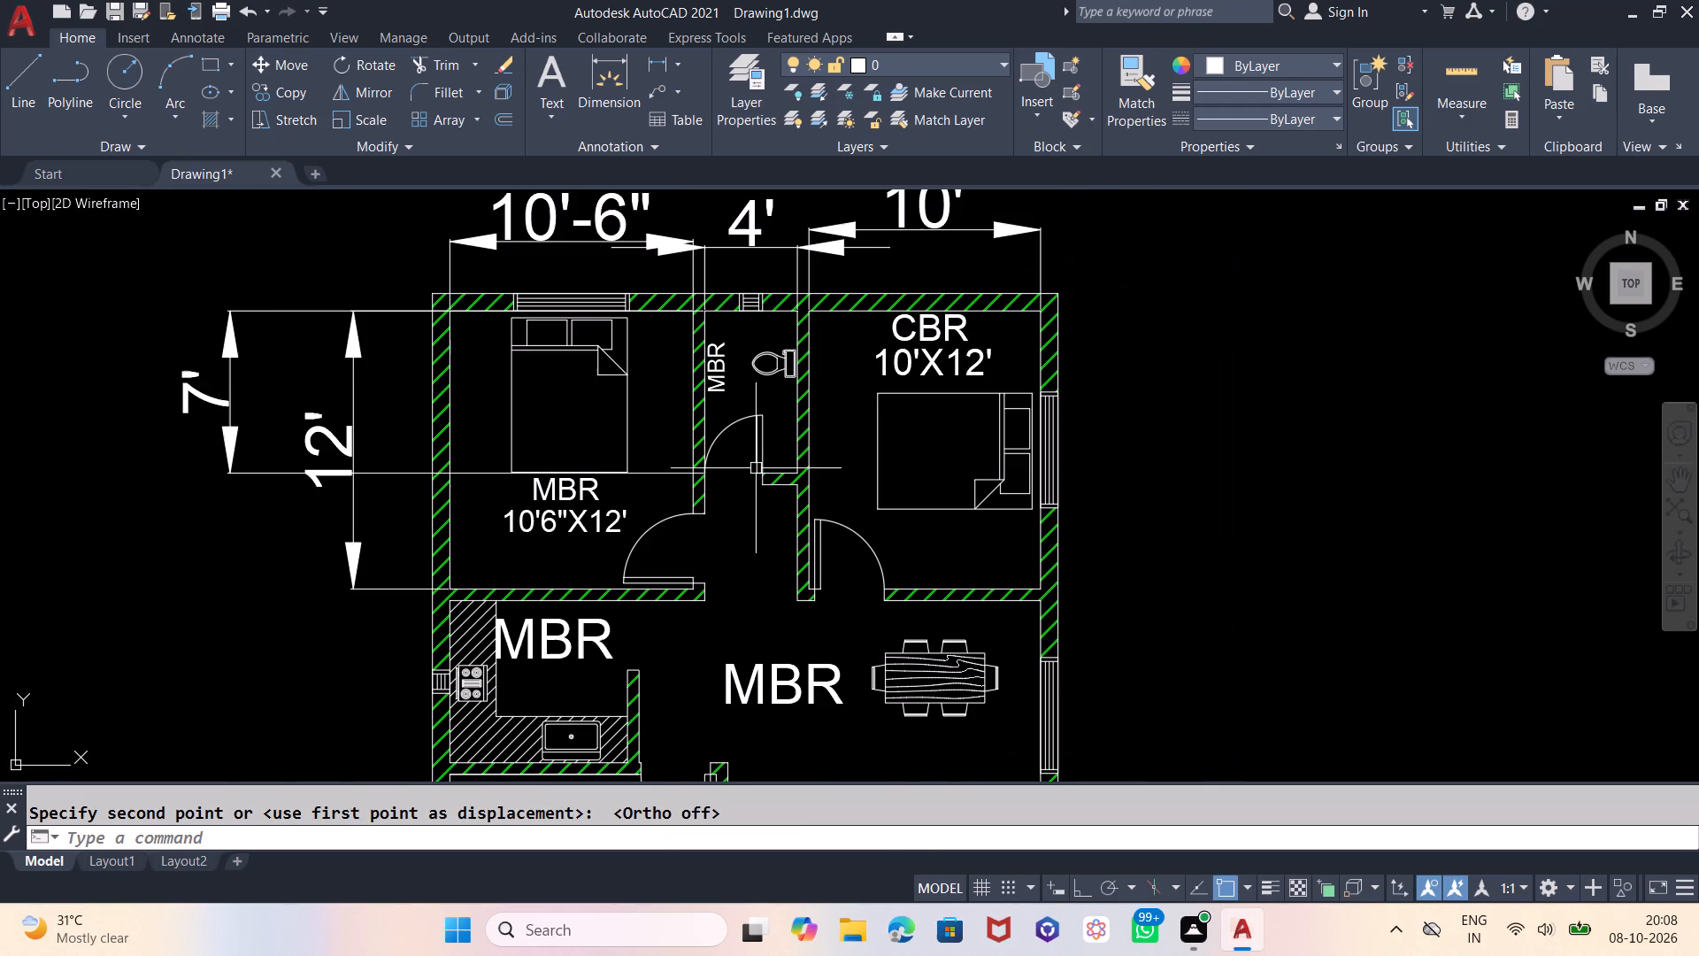
{"action": "double_click", "coordinate": [714, 355]}
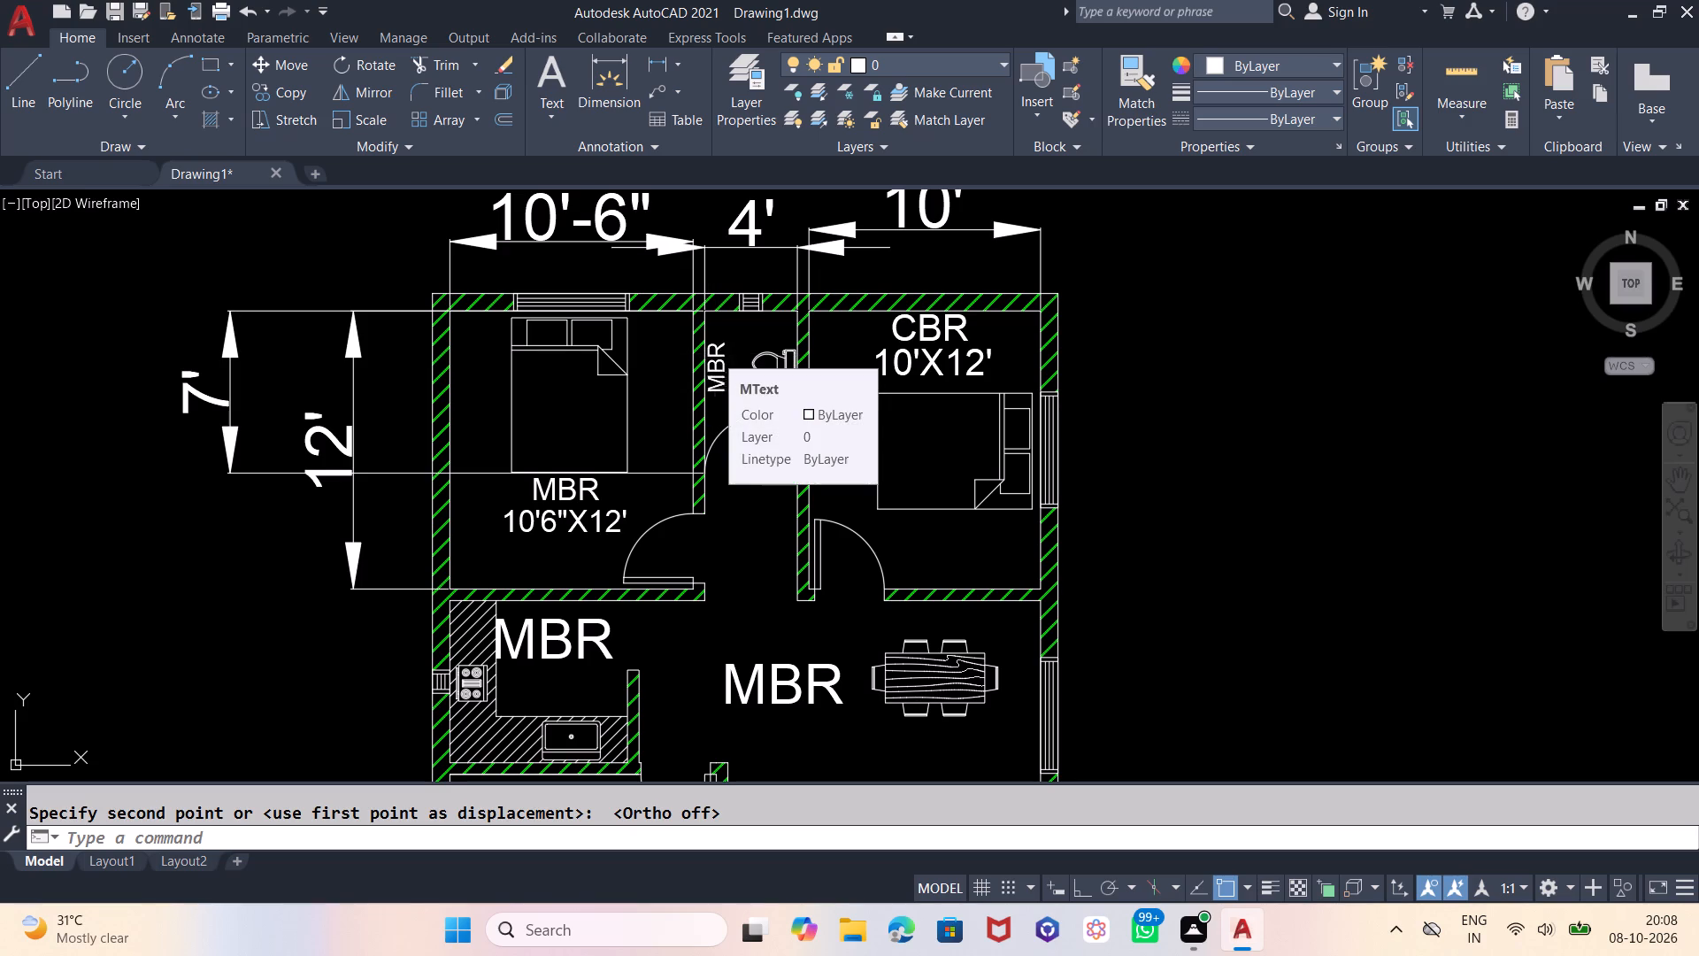
{"action": "left_click", "coordinate": [759, 401]}
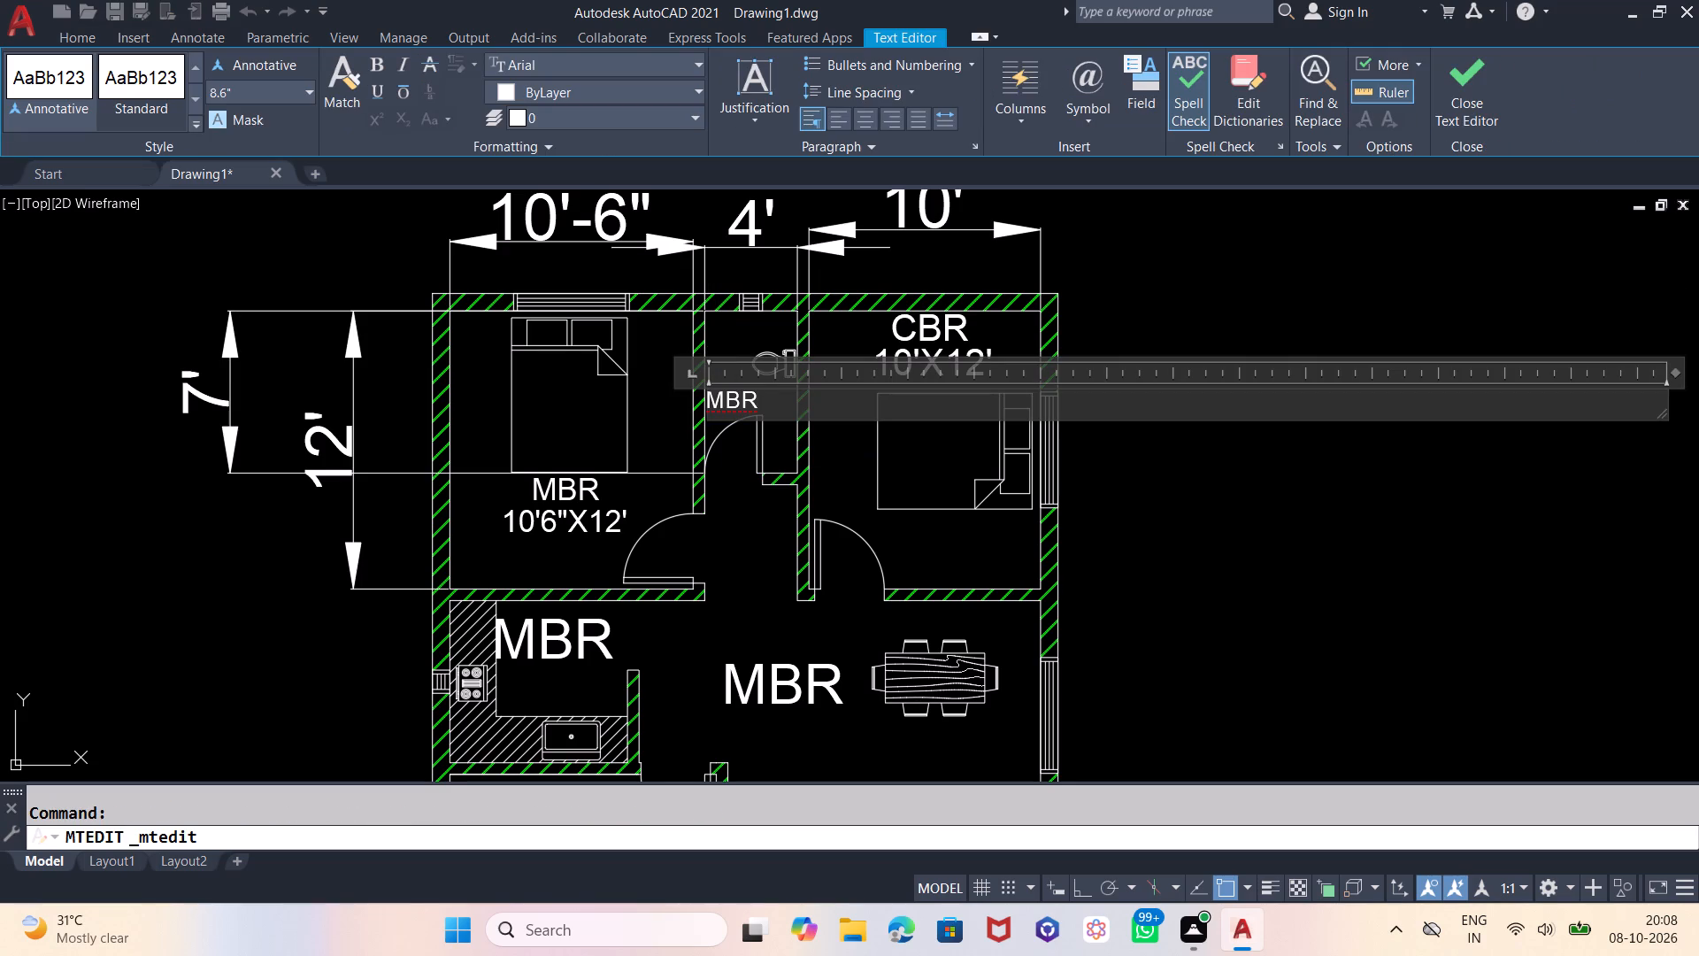
{"action": "key", "text": "BackSpace"}
{"action": "key", "text": "BackSpace"}
{"action": "key", "text": "BackSpace"}
{"action": "key", "text": "BackSpace"}
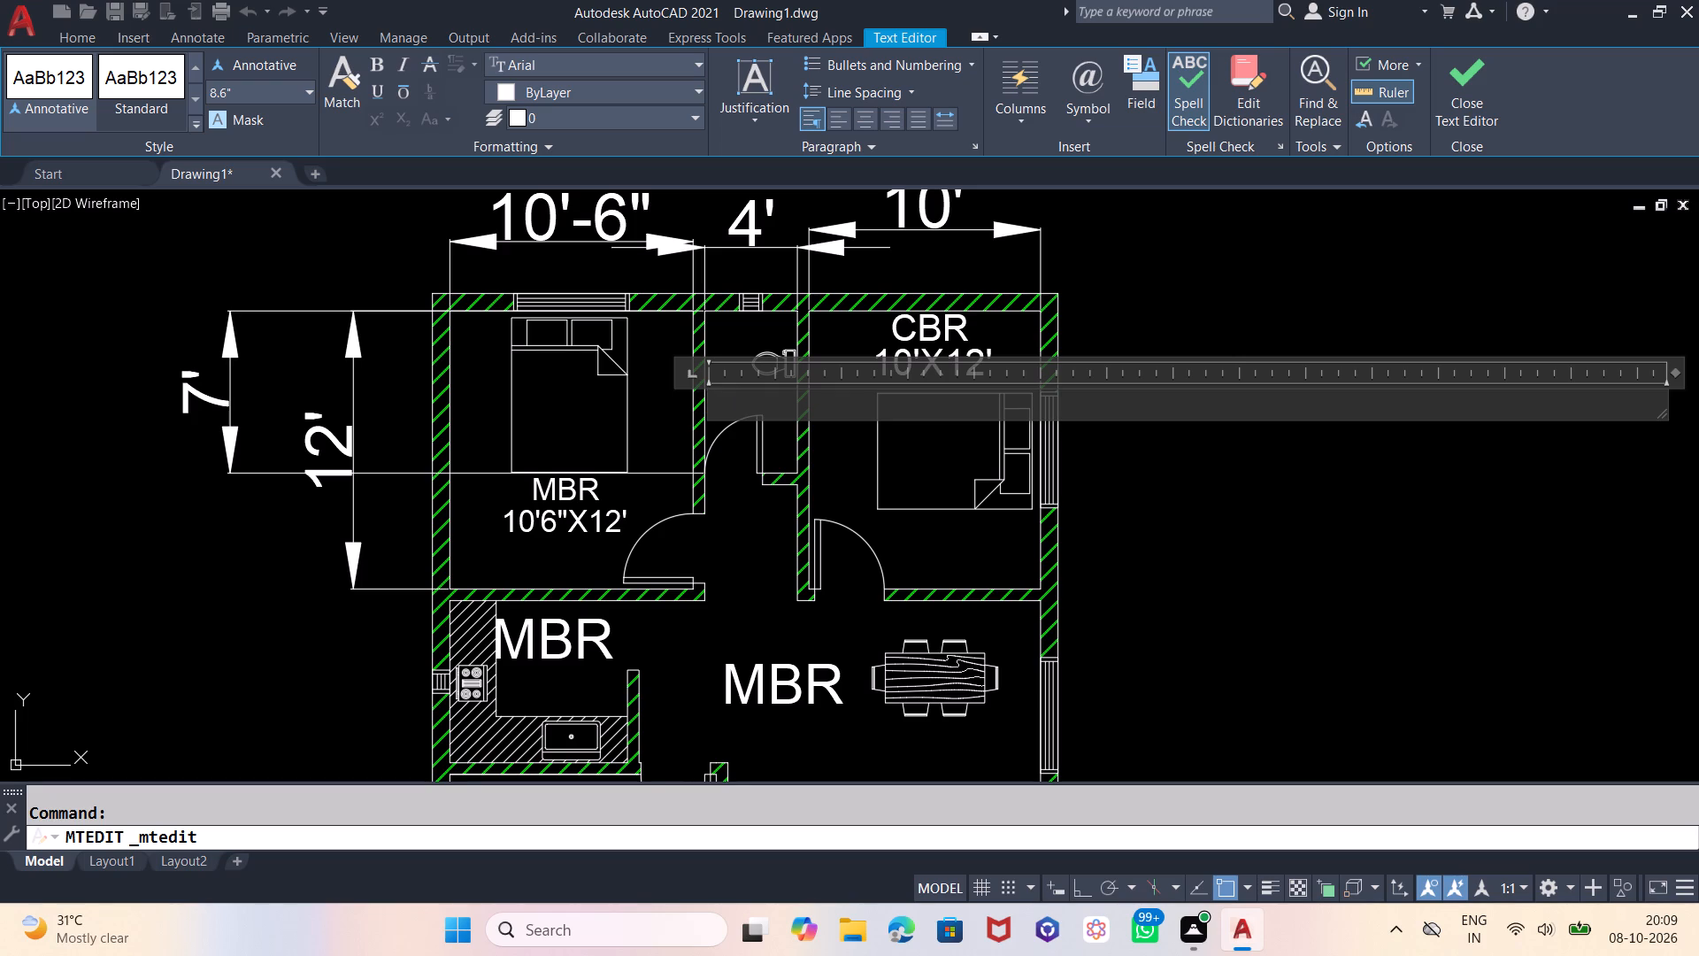
{"action": "type", "text": "BATH"}
{"action": "double_click", "coordinate": [1147, 306]}
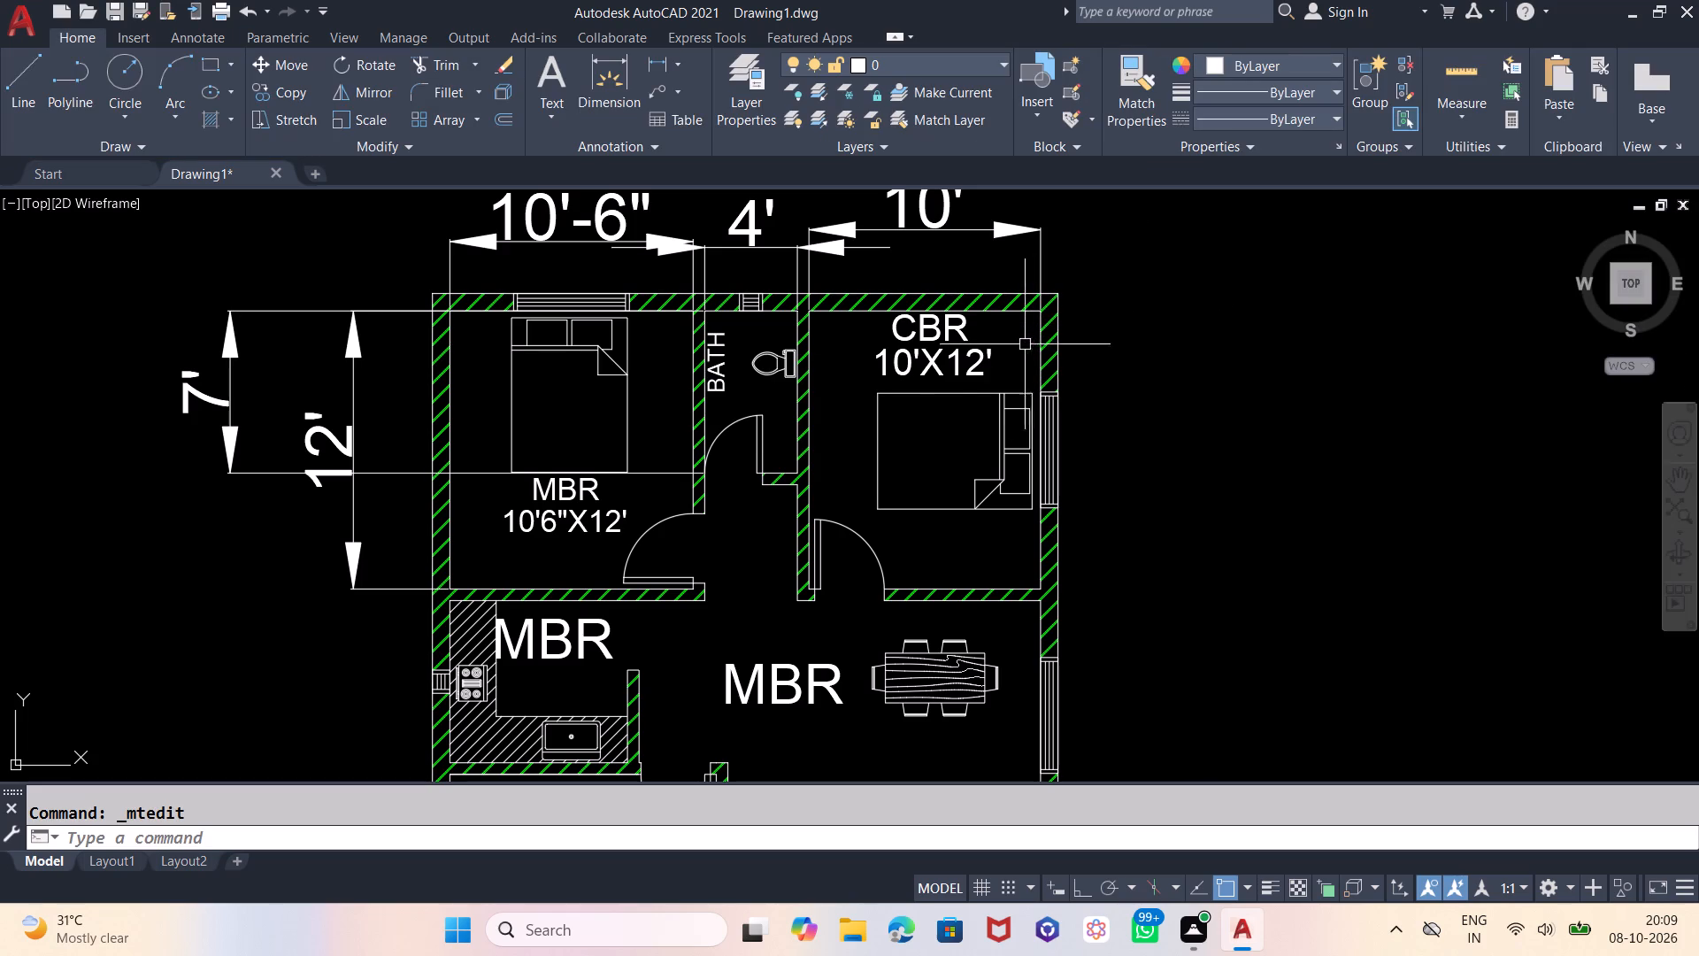
Copy the vertical BATH label beside itself, on its east side toward the toilet.
{"action": "left_click", "coordinate": [721, 356]}
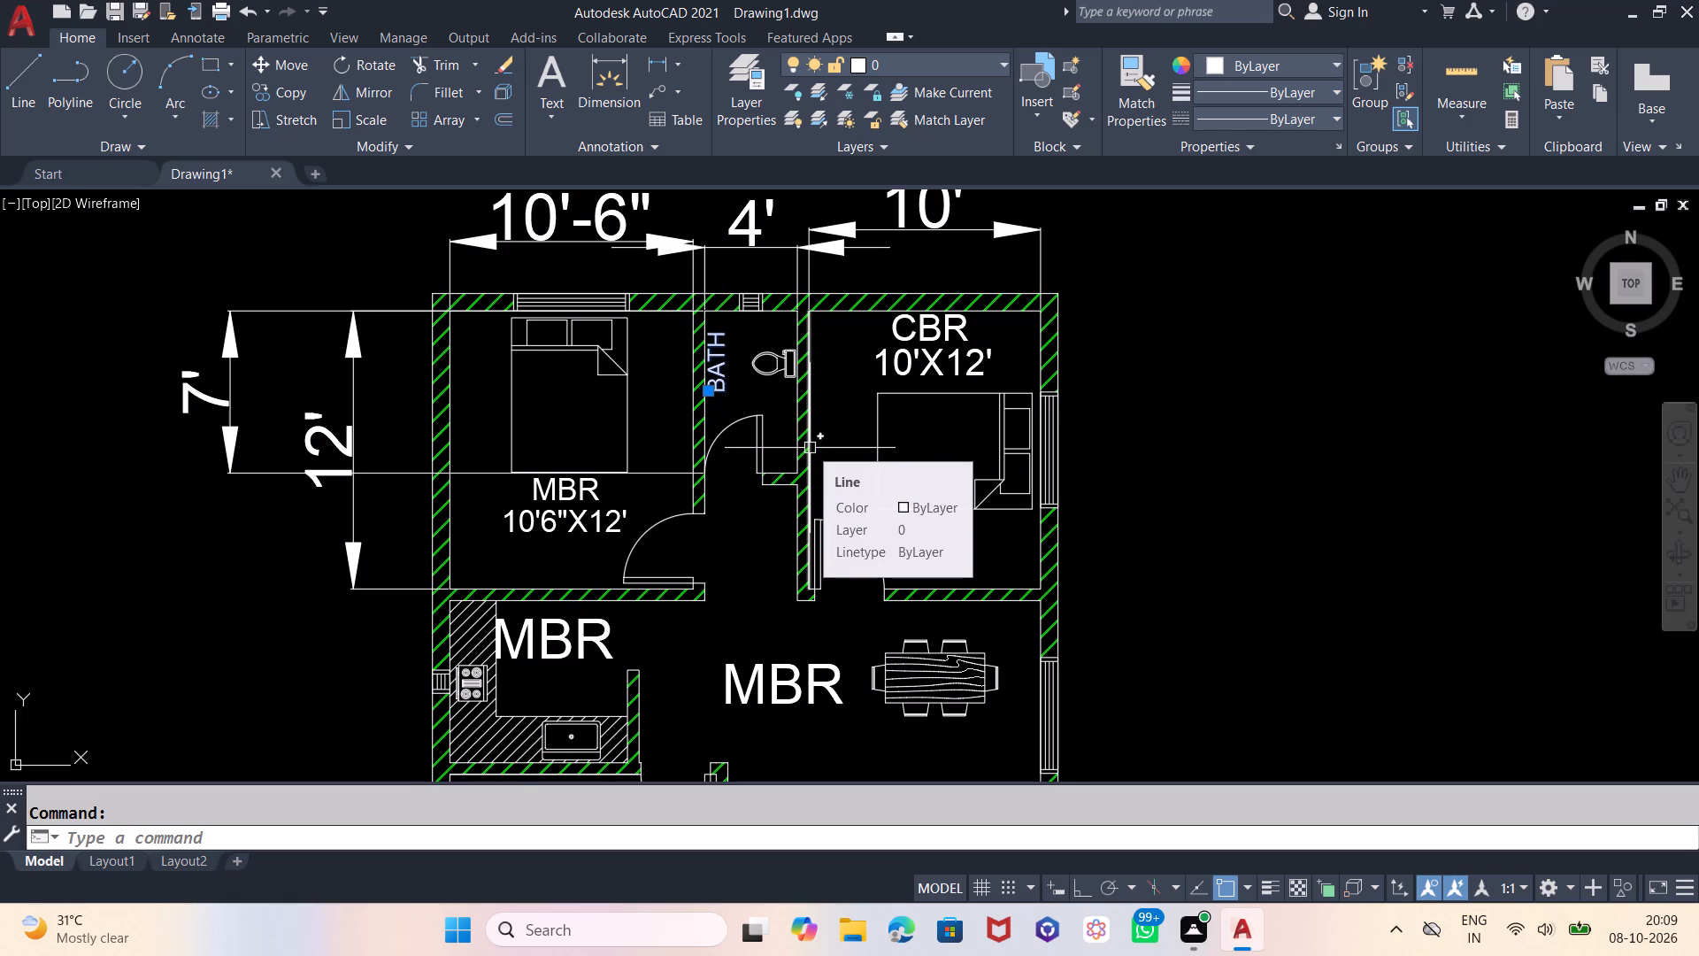
{"action": "type", "text": "CP"}
{"action": "key", "text": "Return"}
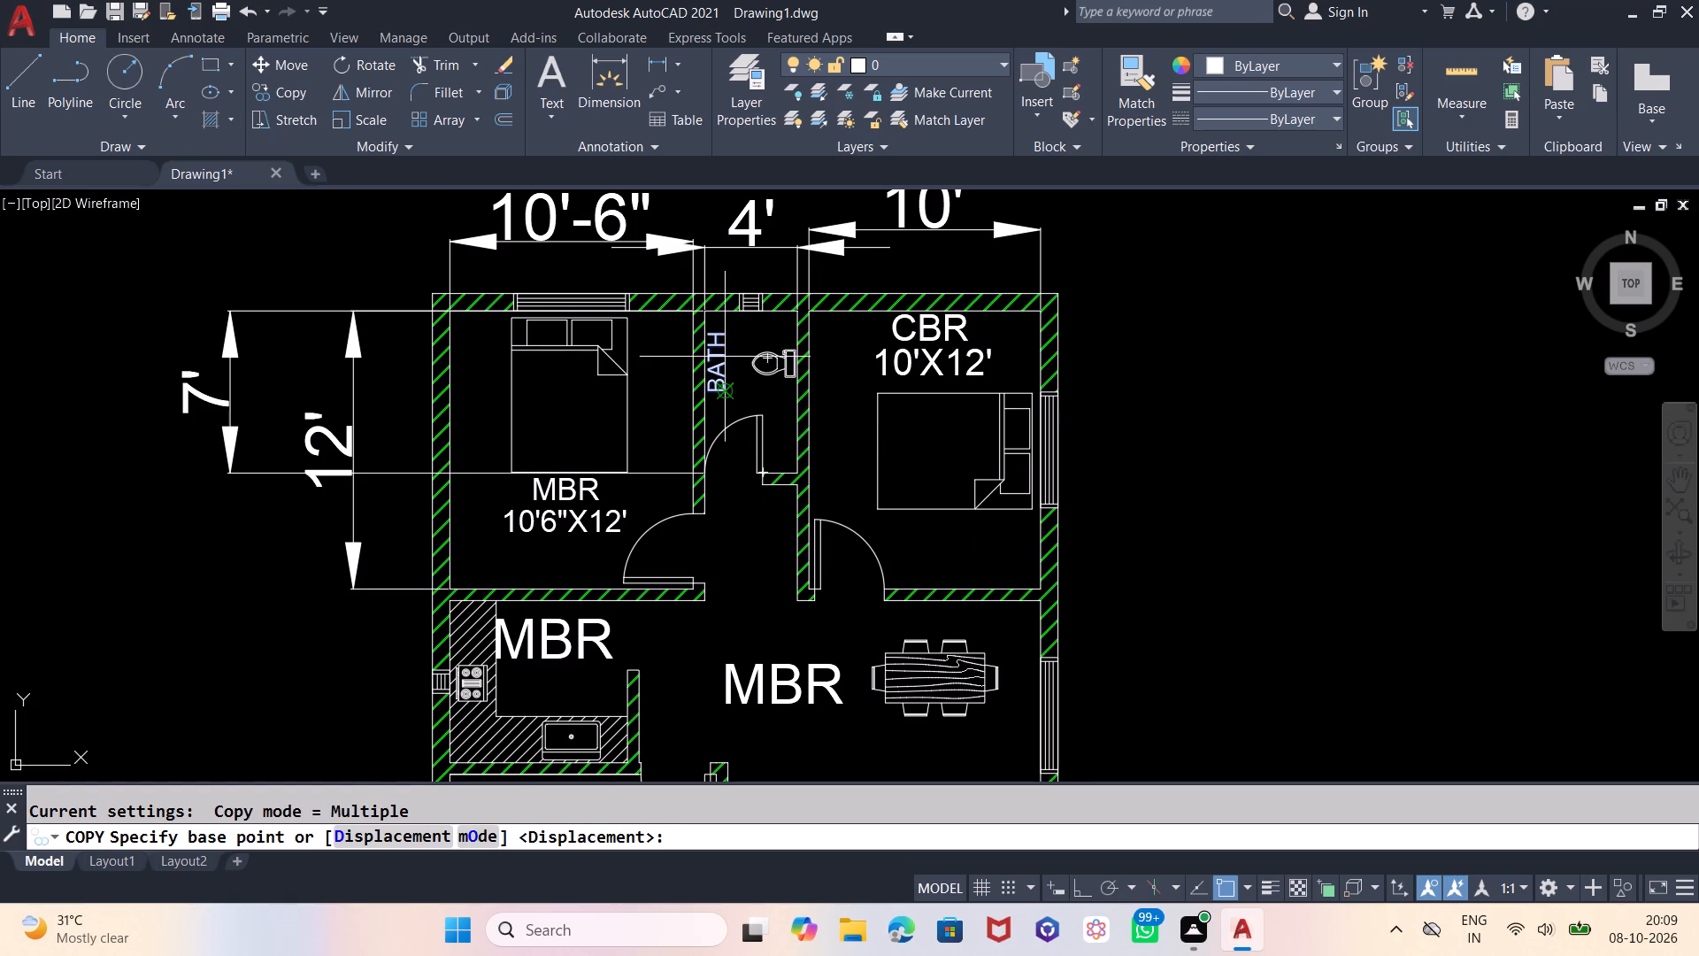
{"action": "left_click", "coordinate": [725, 357]}
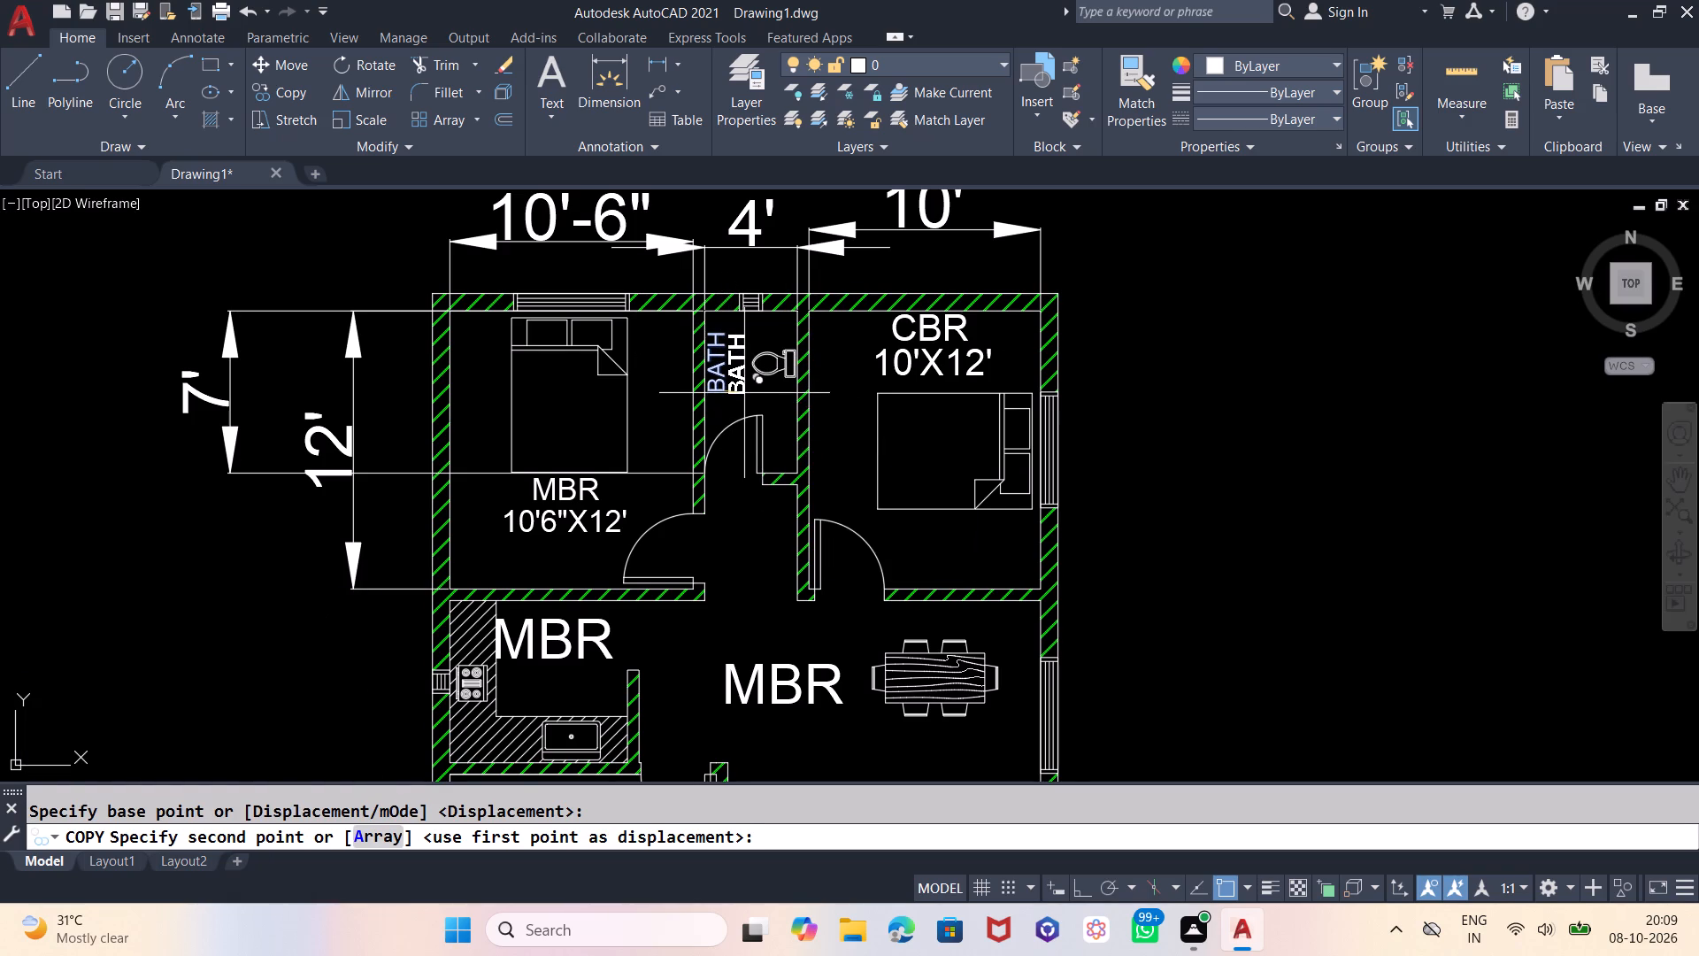
{"action": "left_click", "coordinate": [746, 392]}
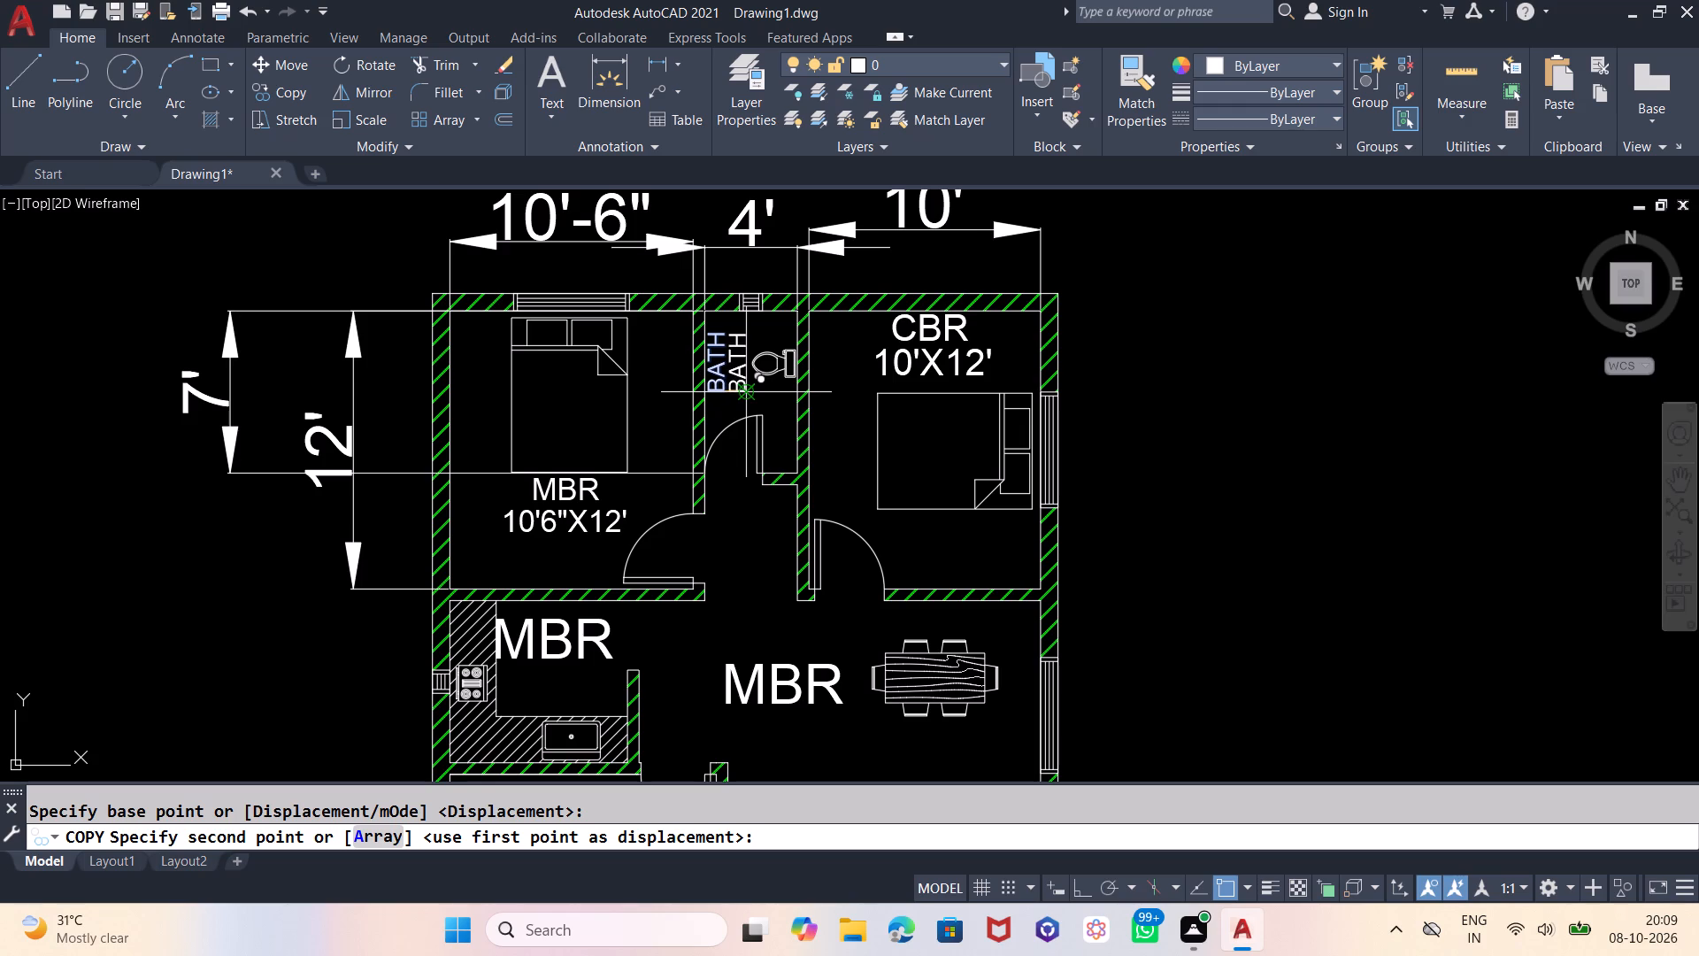
{"action": "key", "text": "Escape"}
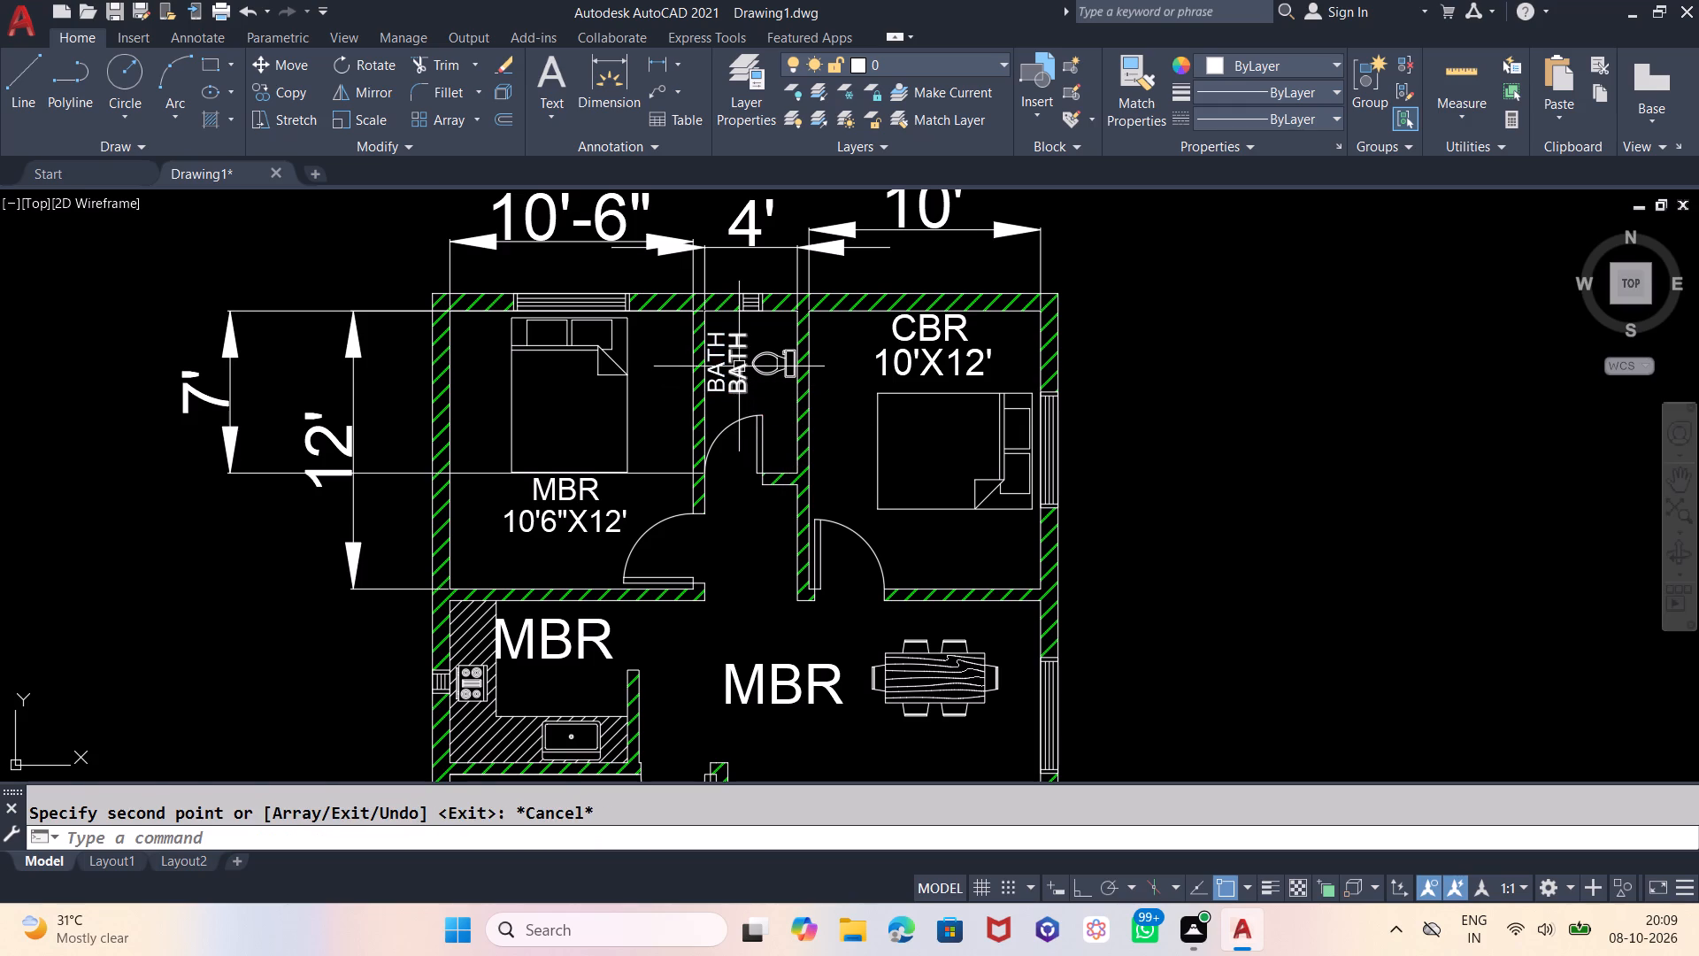
Replace the text of the copied vertical BATH label nearest the toilet with 4'X7'.
{"action": "double_click", "coordinate": [737, 363]}
{"action": "left_click", "coordinate": [802, 403]}
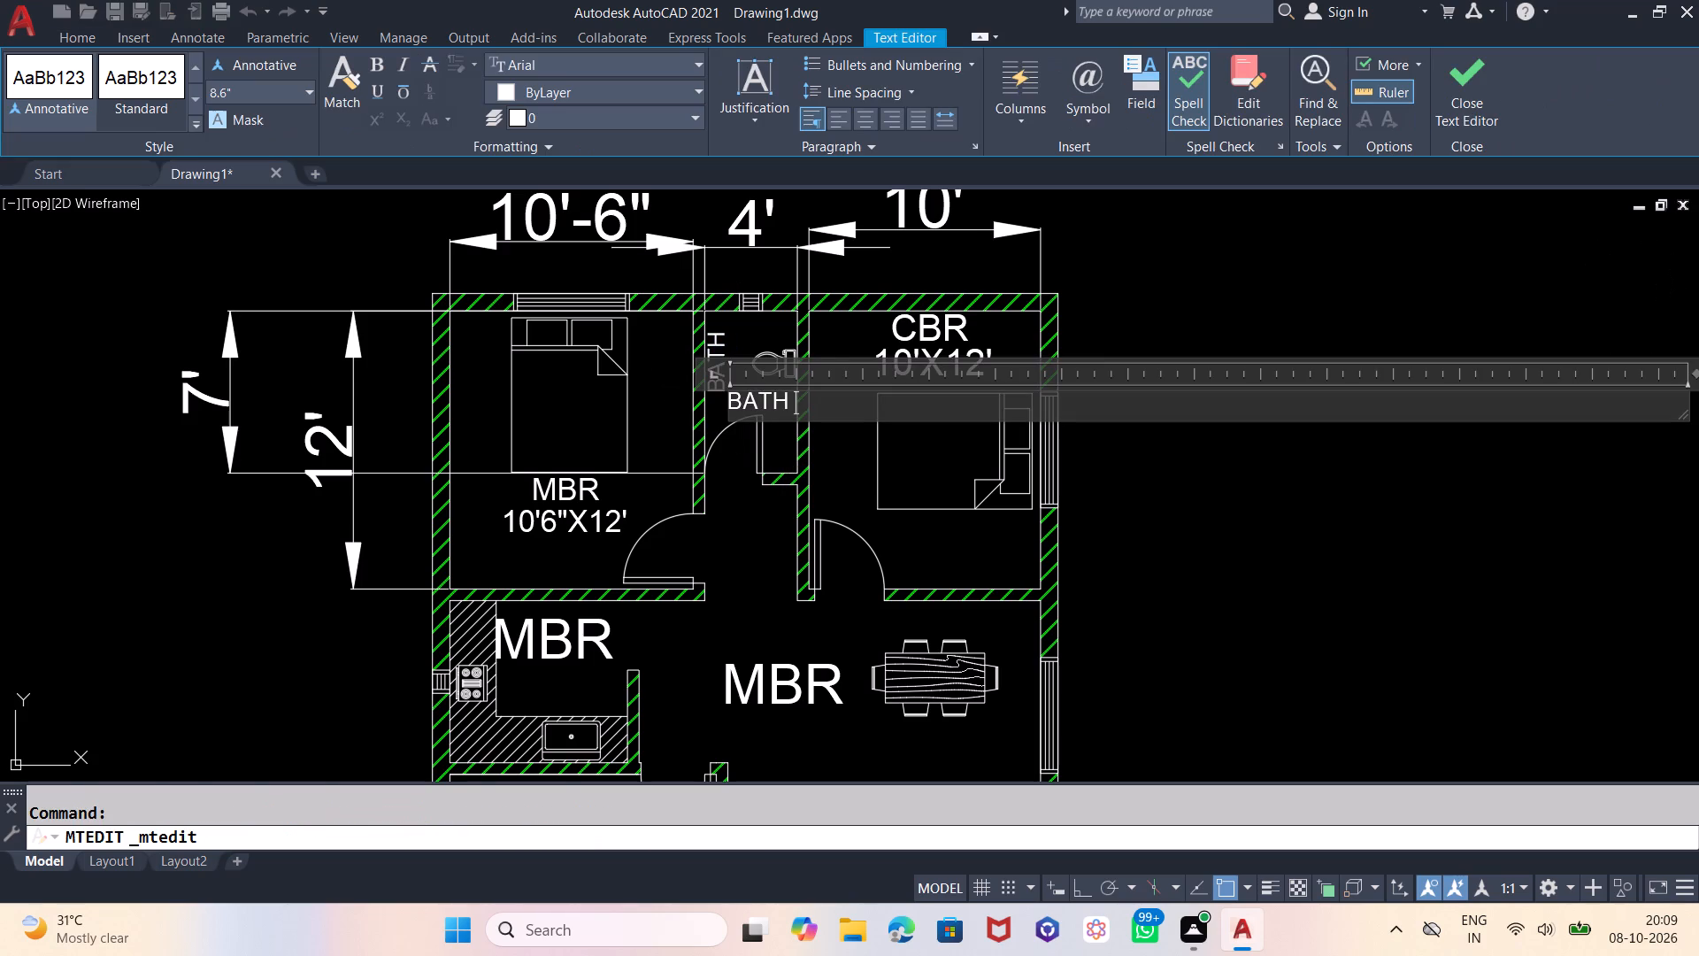
{"action": "key", "text": "BackSpace"}
{"action": "key", "text": "BackSpace"}
{"action": "key", "text": "BackSpace"}
{"action": "key", "text": "BackSpace"}
{"action": "key", "text": "BackSpace"}
{"action": "key", "text": "BackSpace"}
{"action": "key", "text": "BackSpace"}
{"action": "key", "text": "BackSpace"}
{"action": "key", "text": "BackSpace"}
{"action": "key", "text": "BackSpace"}
{"action": "key", "text": "BackSpace"}
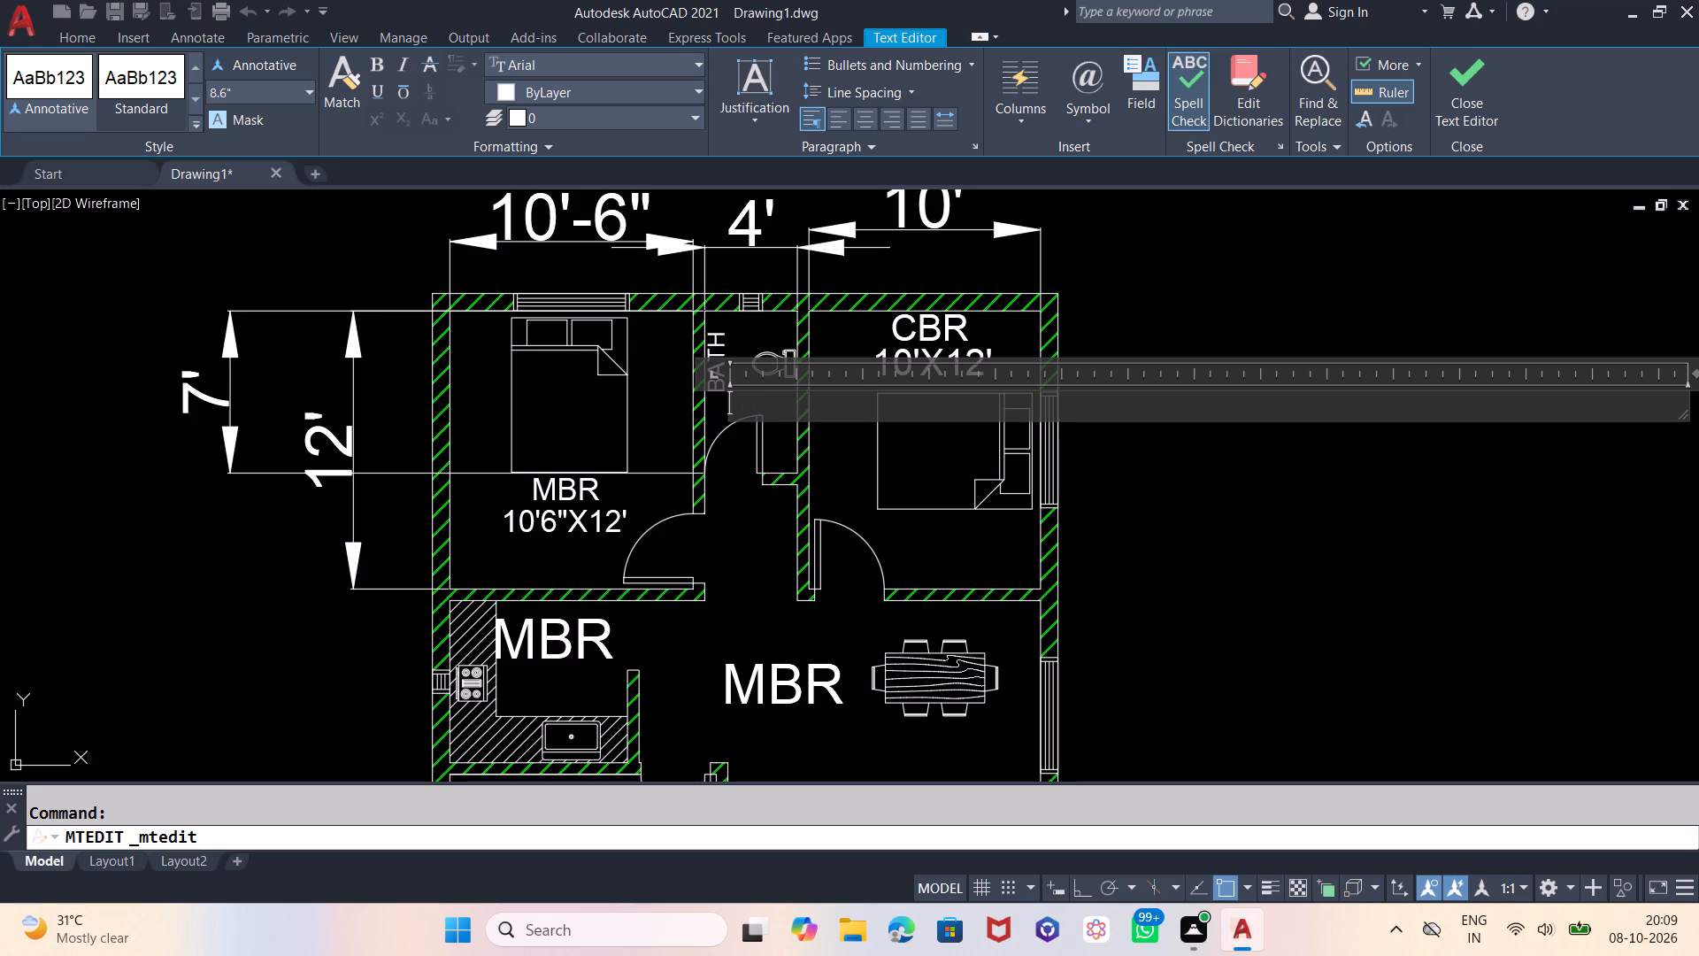
{"action": "type", "text": "4'"}
{"action": "key", "text": "x"}
{"action": "type", "text": "7'"}
{"action": "double_click", "coordinate": [1162, 296]}
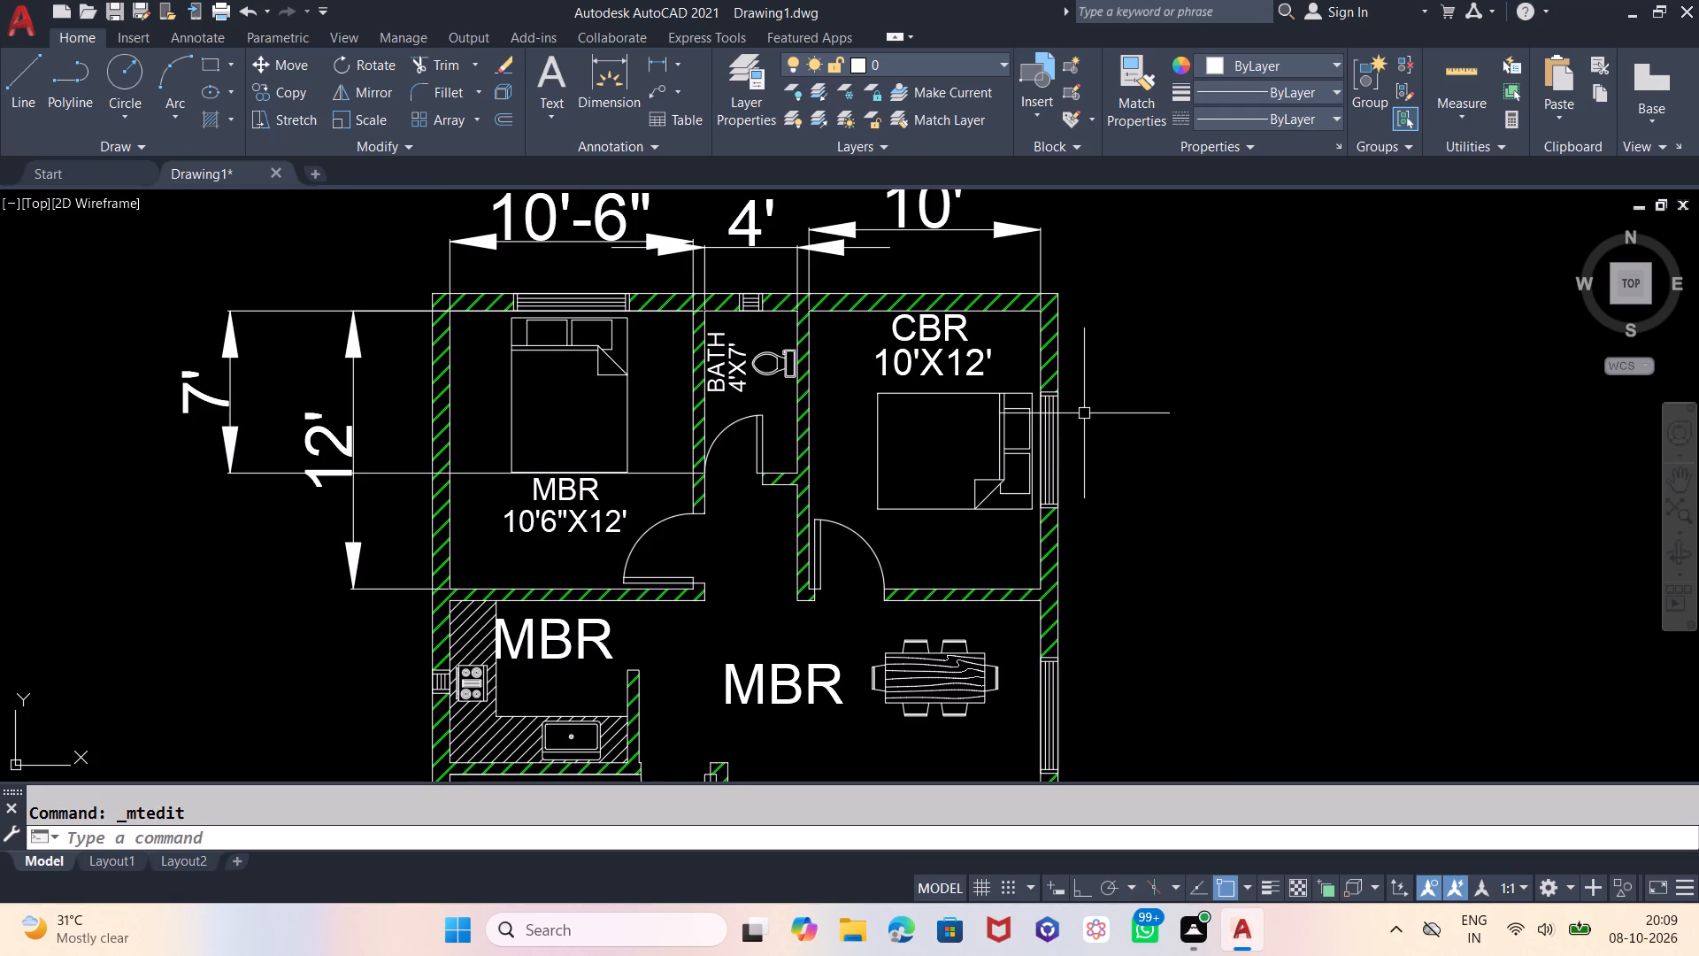
Replace the text of the large MBR label in the kitchen with KTN.
{"action": "scroll", "coordinate": [926, 287], "scroll_direction": "down", "scroll_amount": 1}
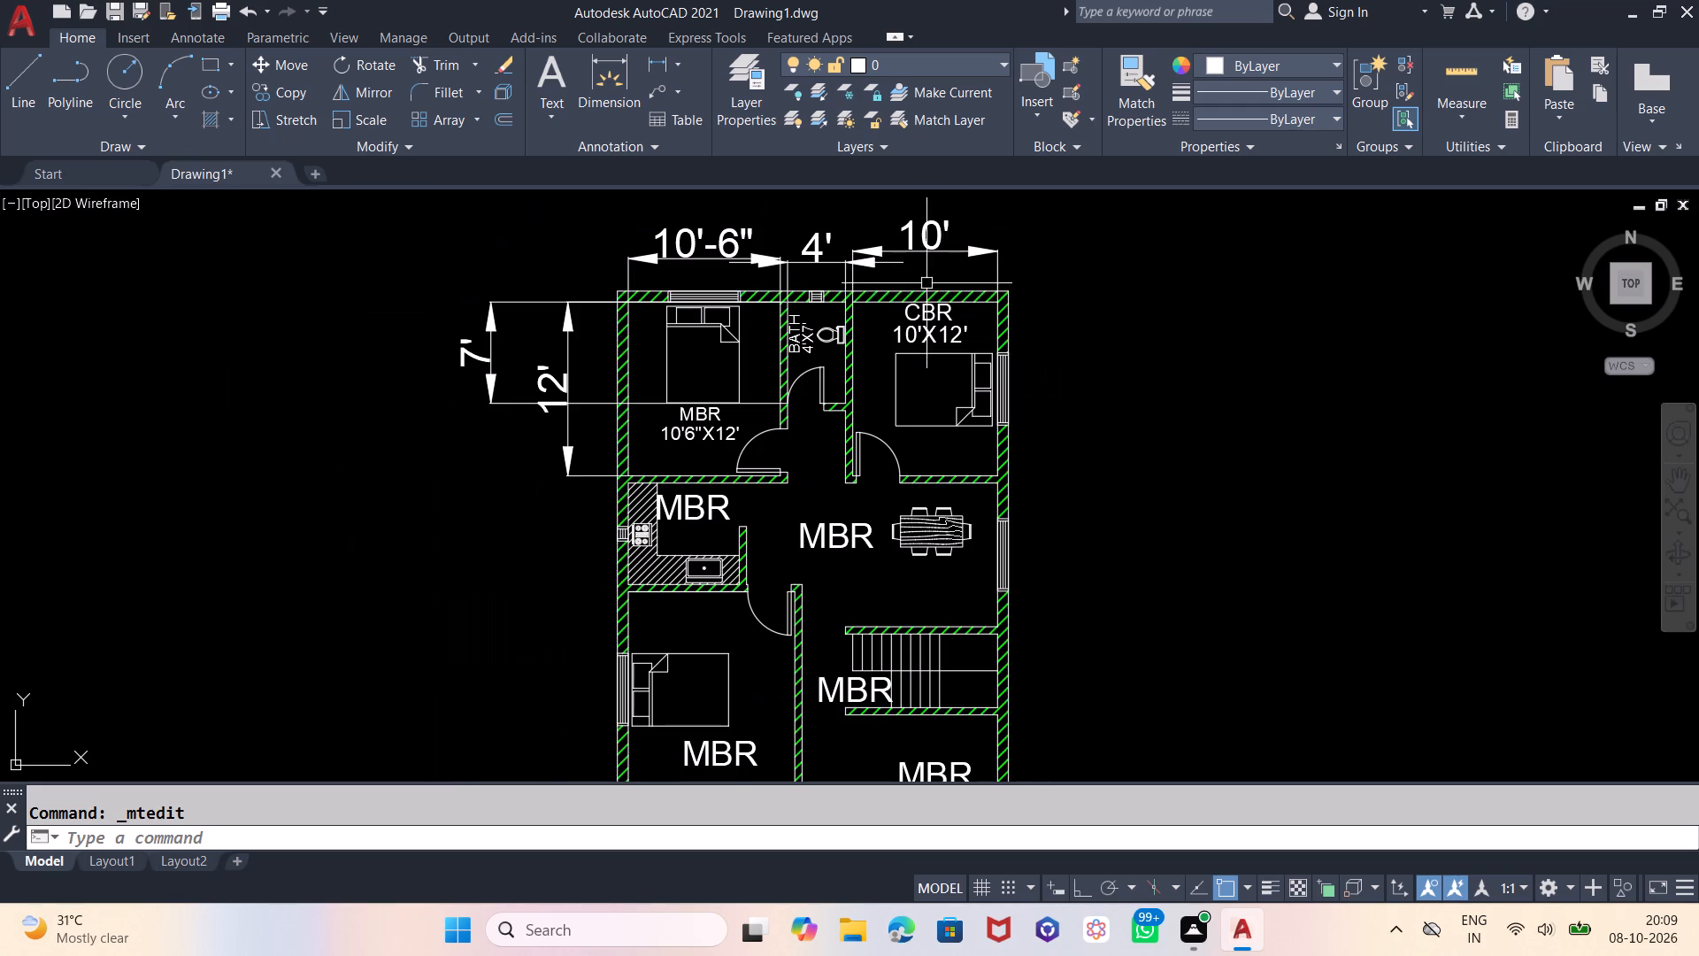
{"action": "scroll", "coordinate": [716, 552], "scroll_direction": "up", "scroll_amount": 1}
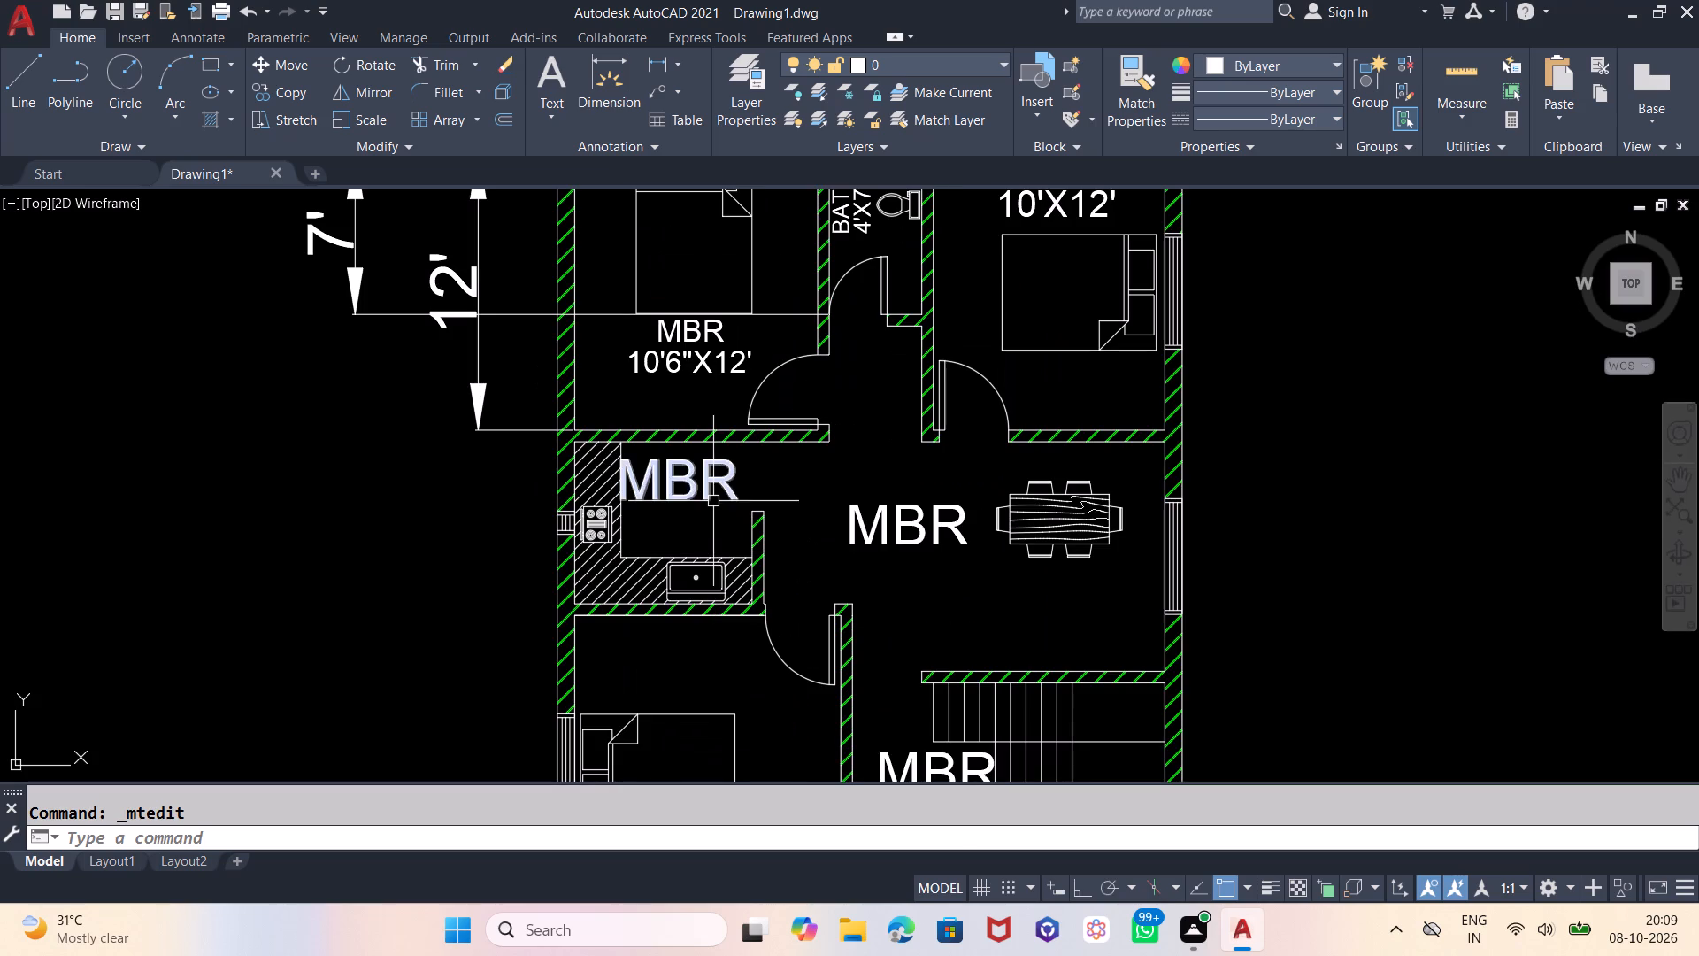
{"action": "left_click", "coordinate": [713, 483]}
{"action": "double_click", "coordinate": [716, 485]}
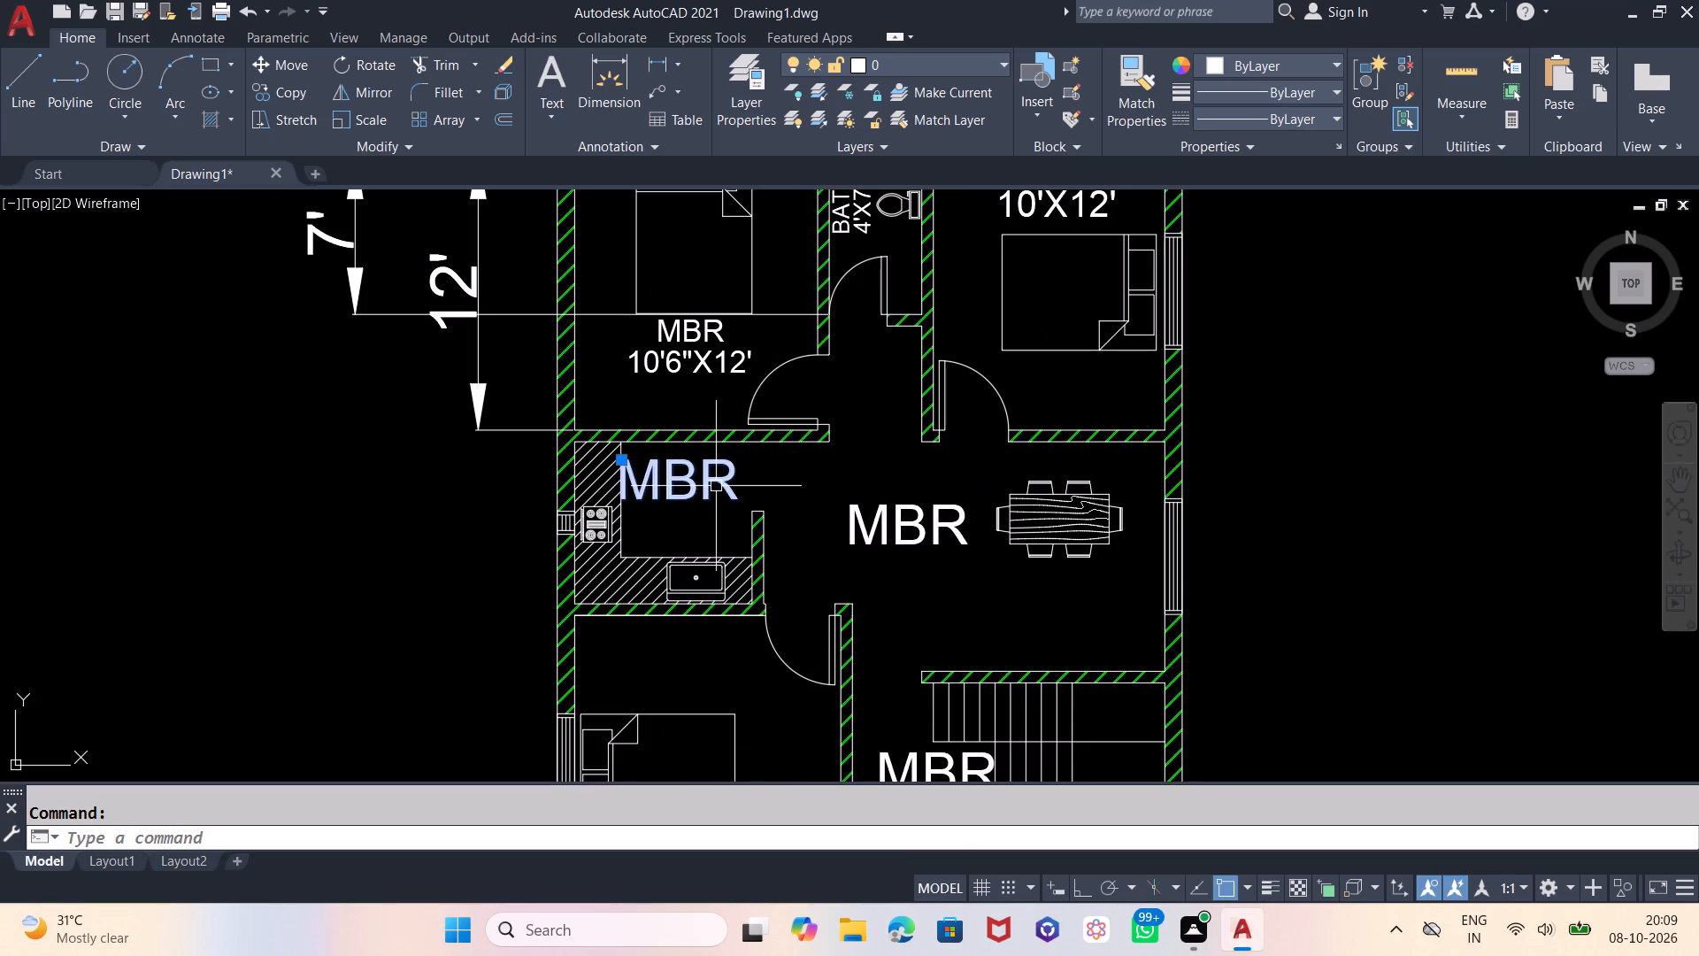
{"action": "double_click", "coordinate": [716, 487]}
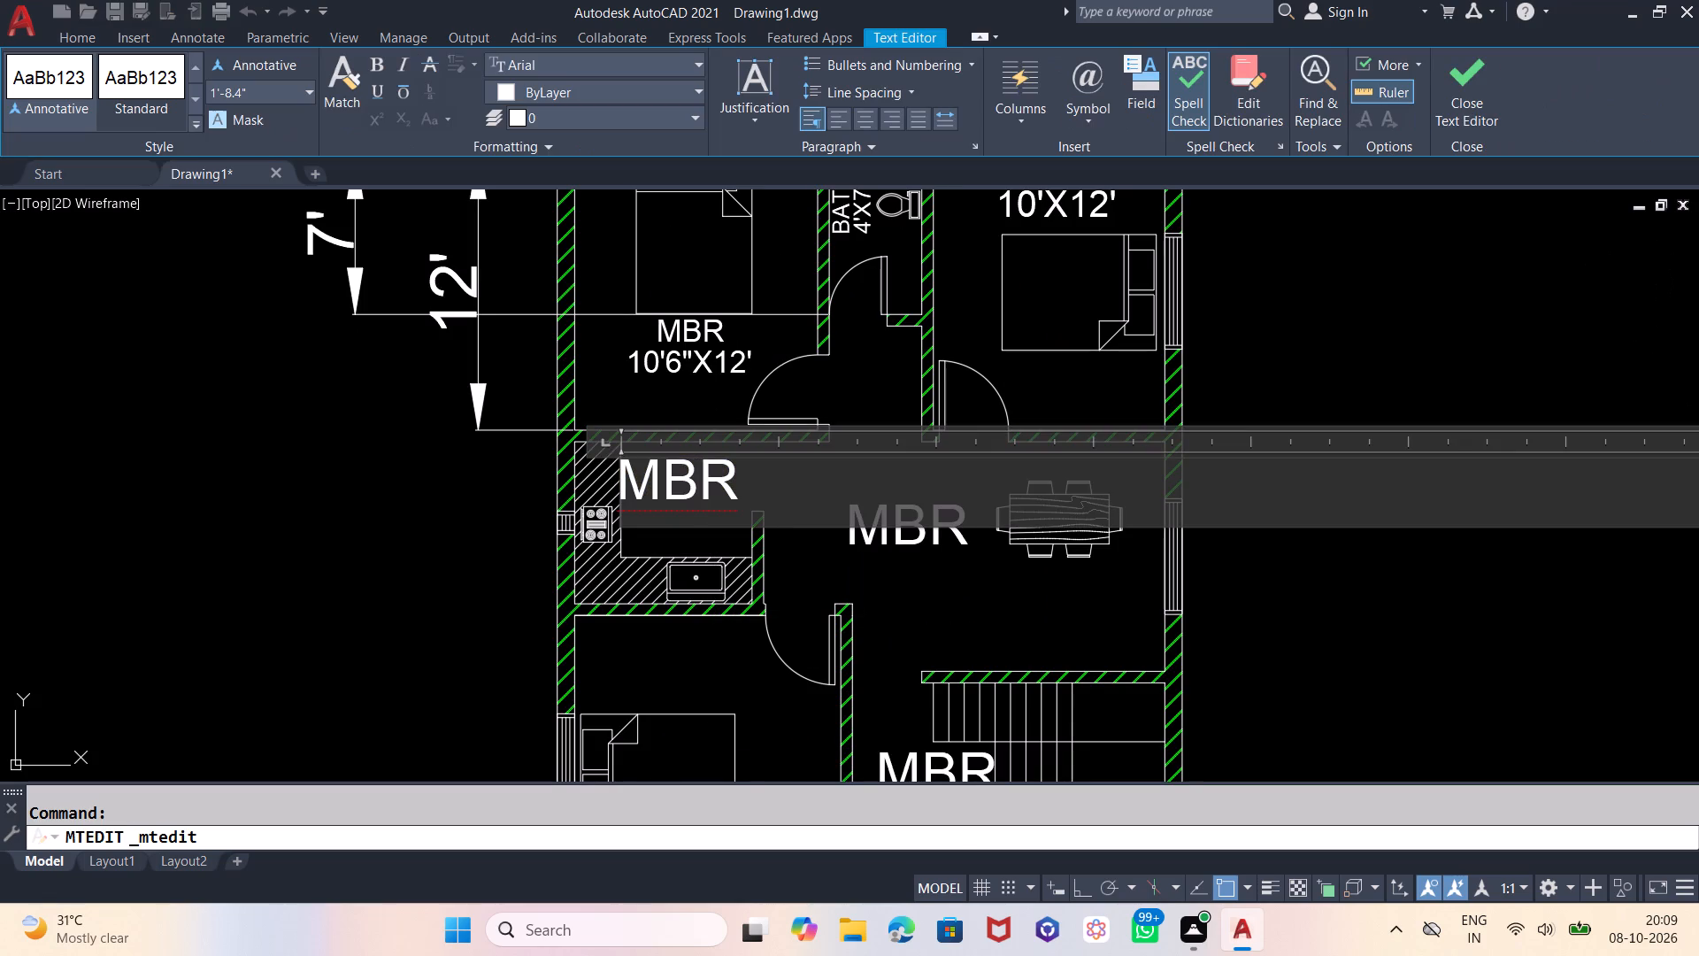
{"action": "left_click", "coordinate": [751, 480]}
{"action": "key", "text": "BackSpace"}
{"action": "key", "text": "BackSpace"}
{"action": "key", "text": "BackSpace"}
{"action": "key", "text": "BackSpace"}
{"action": "key", "text": "BackSpace"}
{"action": "key", "text": "BackSpace"}
{"action": "key", "text": "BackSpace"}
{"action": "key", "text": "BackSpace"}
{"action": "key", "text": "BackSpace"}
{"action": "key", "text": "BackSpace"}
{"action": "key", "text": "BackSpace"}
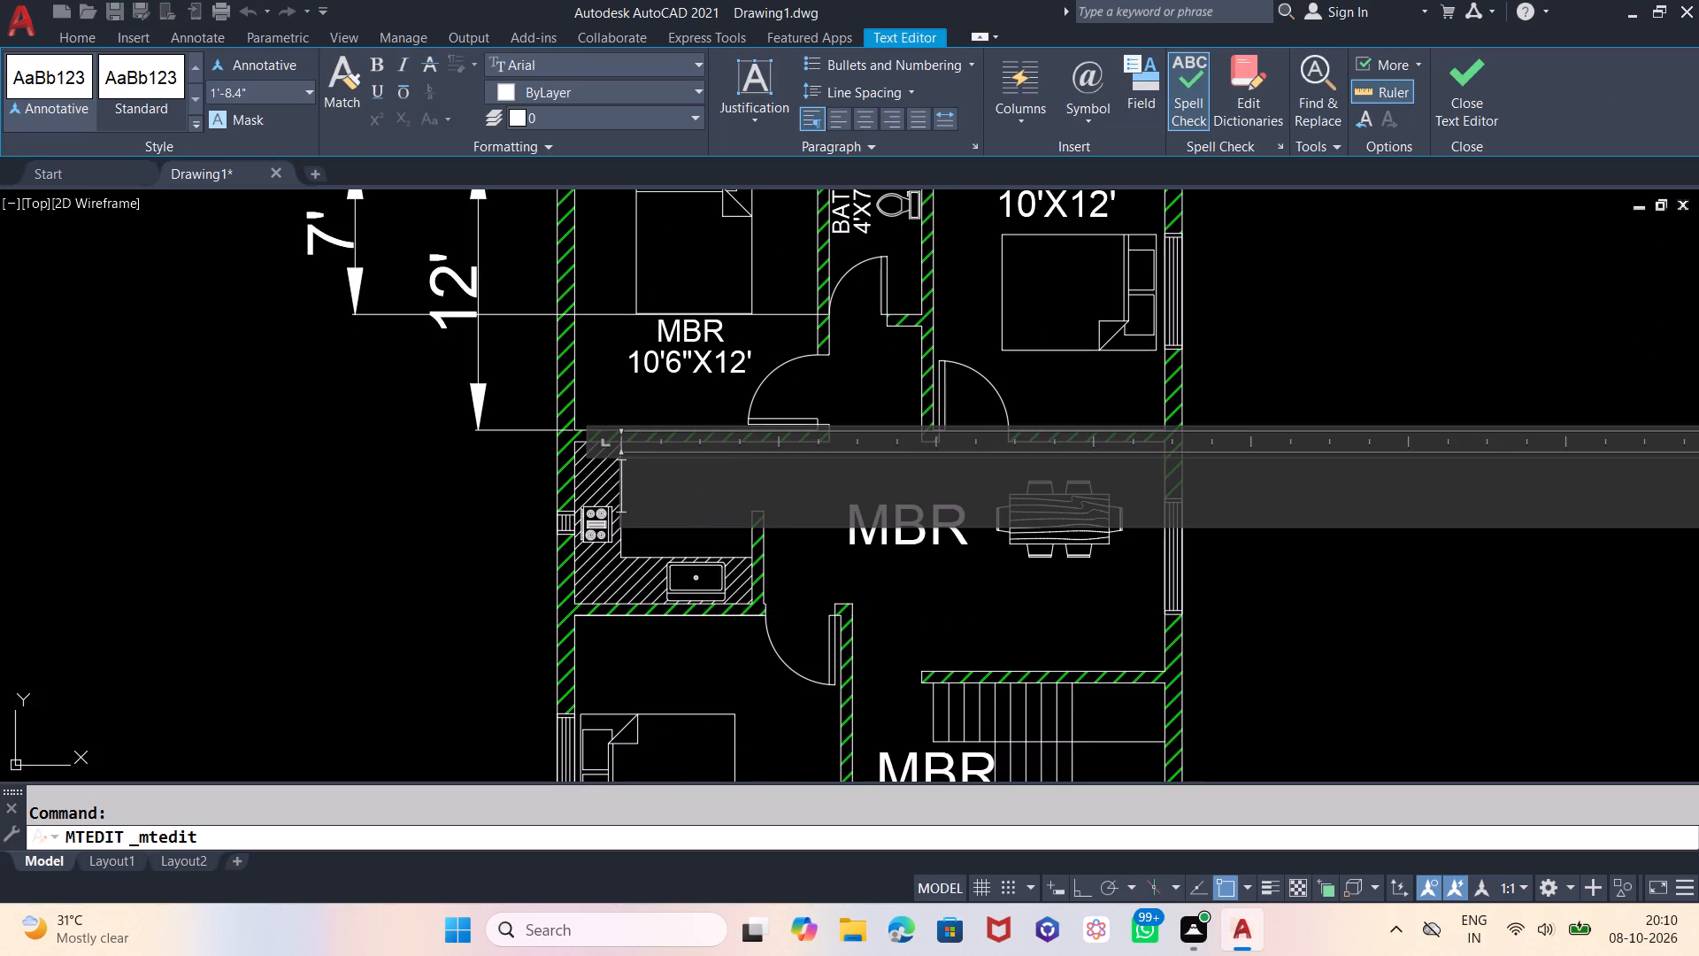
{"action": "type", "text": "KTN"}
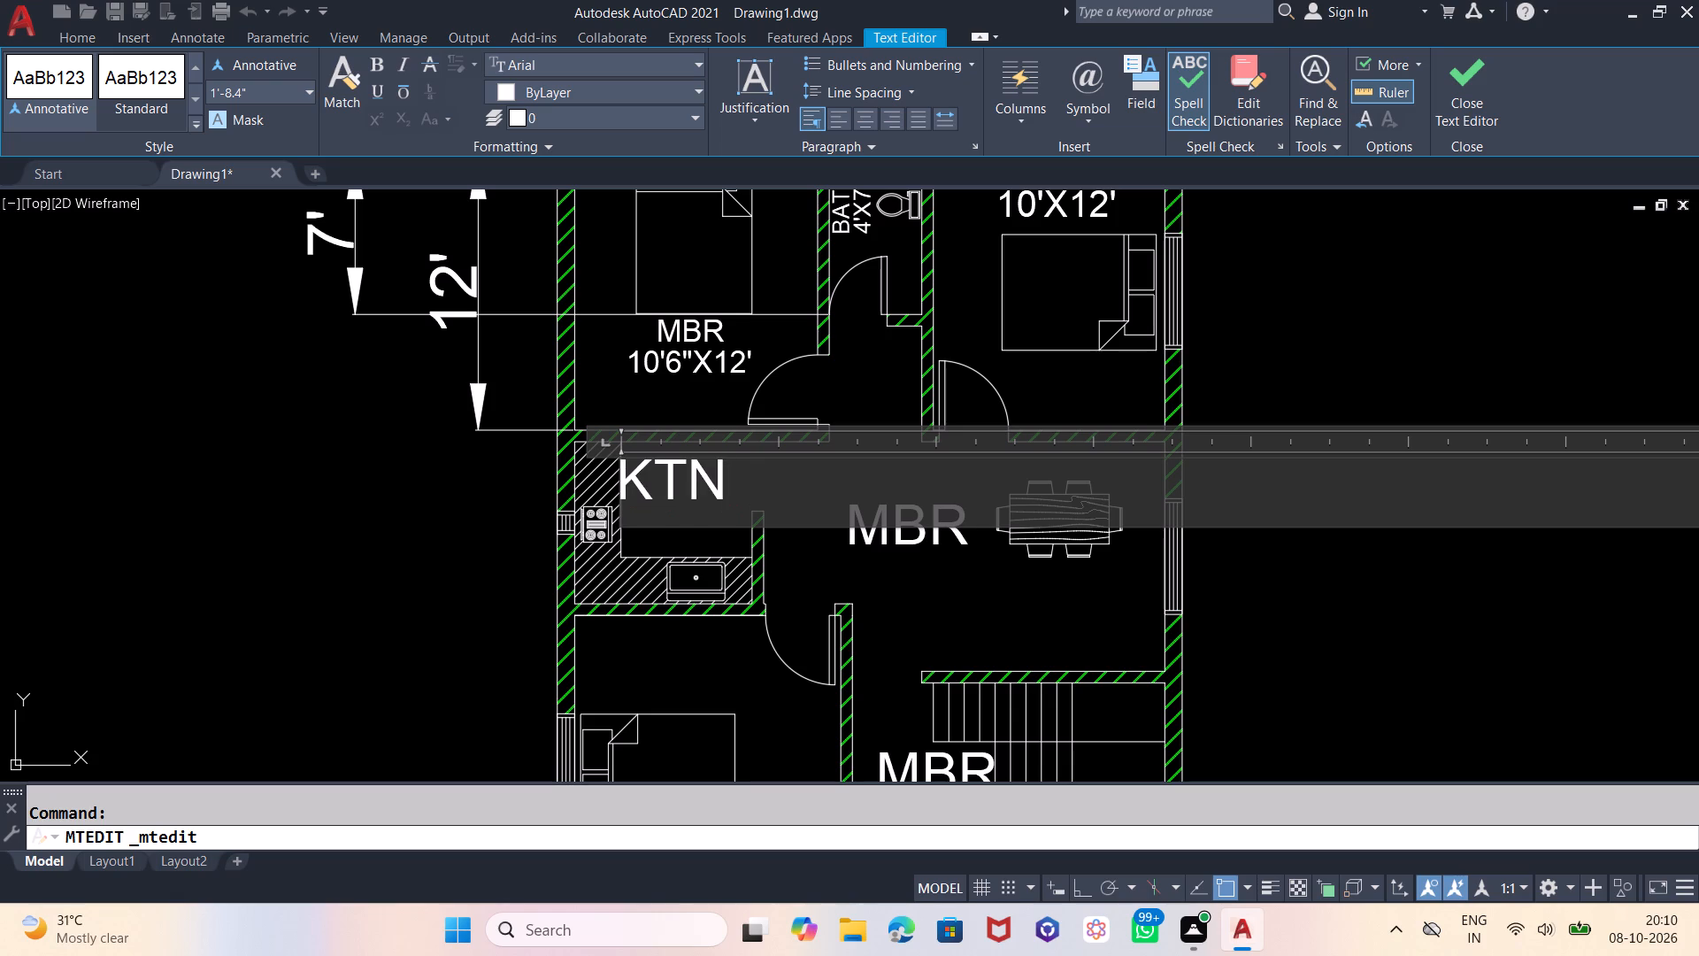
{"action": "left_click", "coordinate": [1526, 248]}
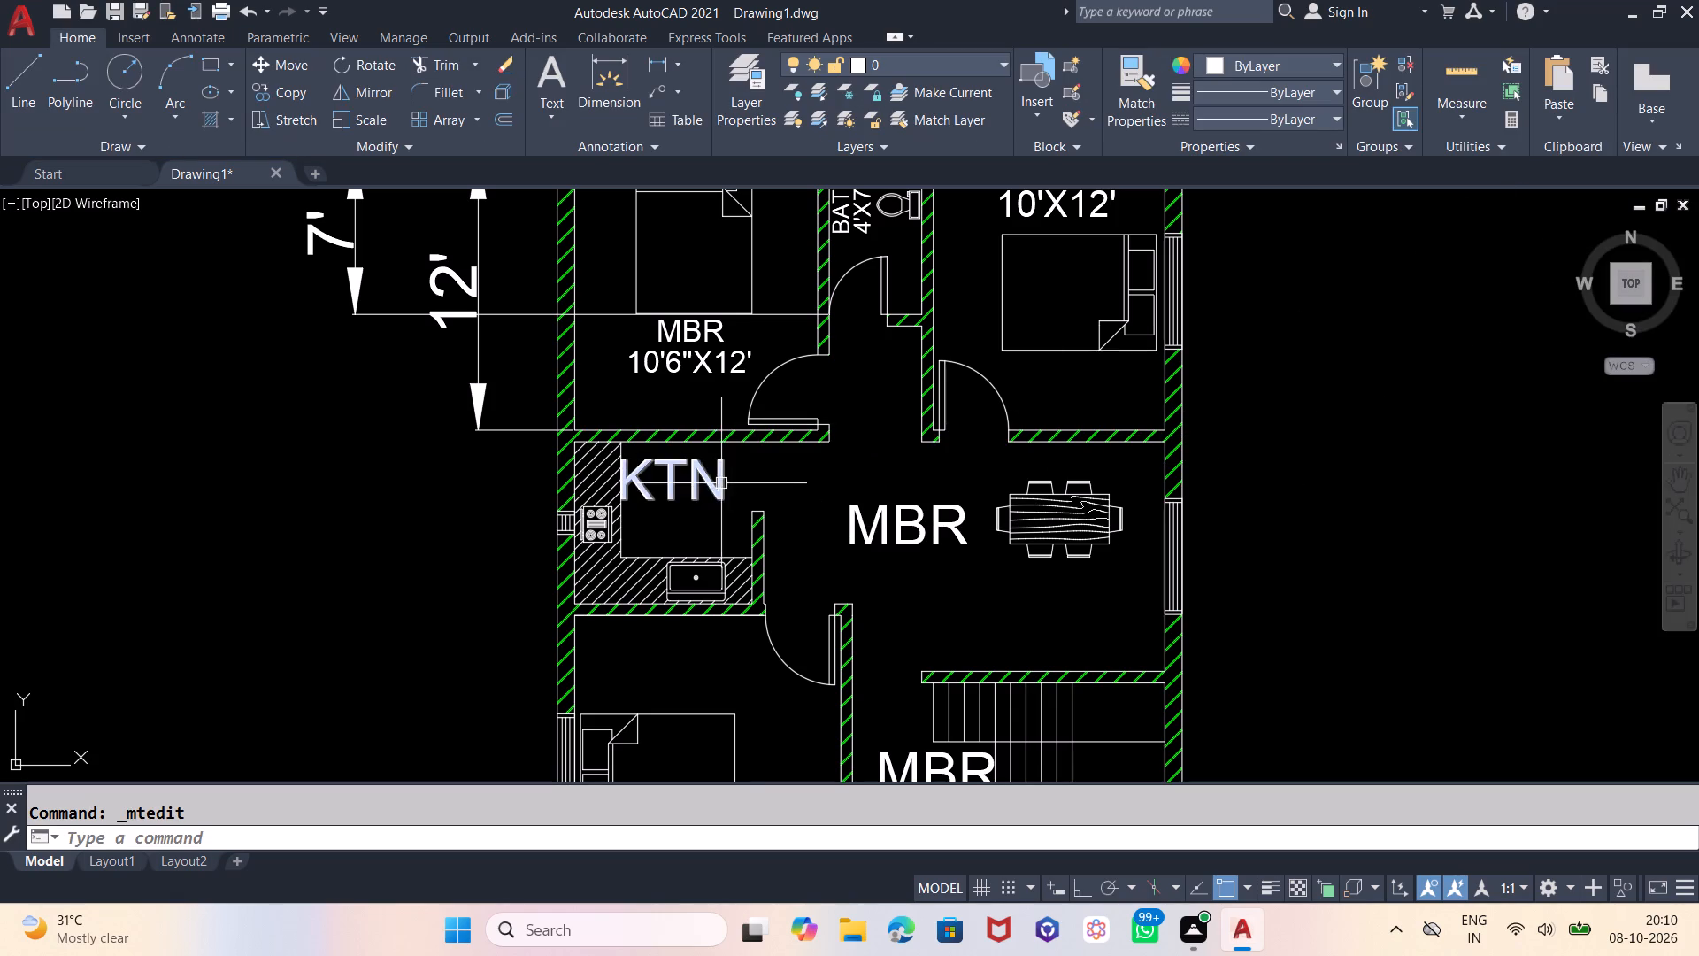
Scale the KTN label down freehand to a text height of about 1'-0.8".
{"action": "left_click", "coordinate": [720, 483]}
{"action": "type", "text": "SC"}
{"action": "key", "text": "Return"}
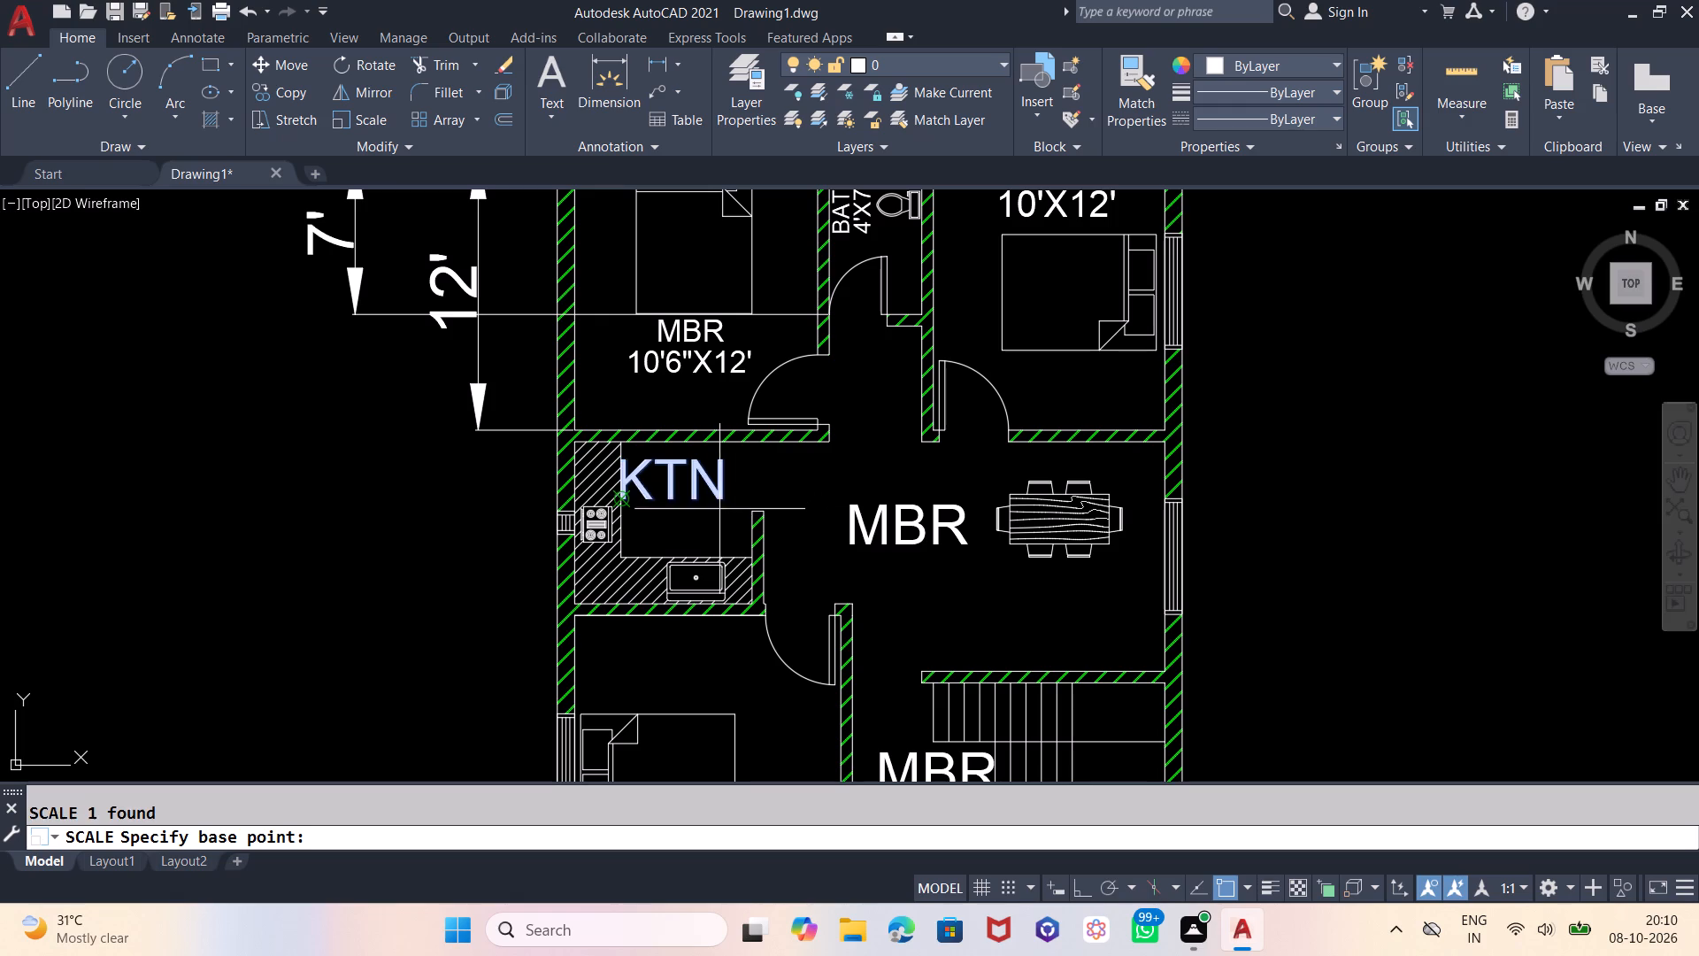
{"action": "left_click", "coordinate": [714, 499]}
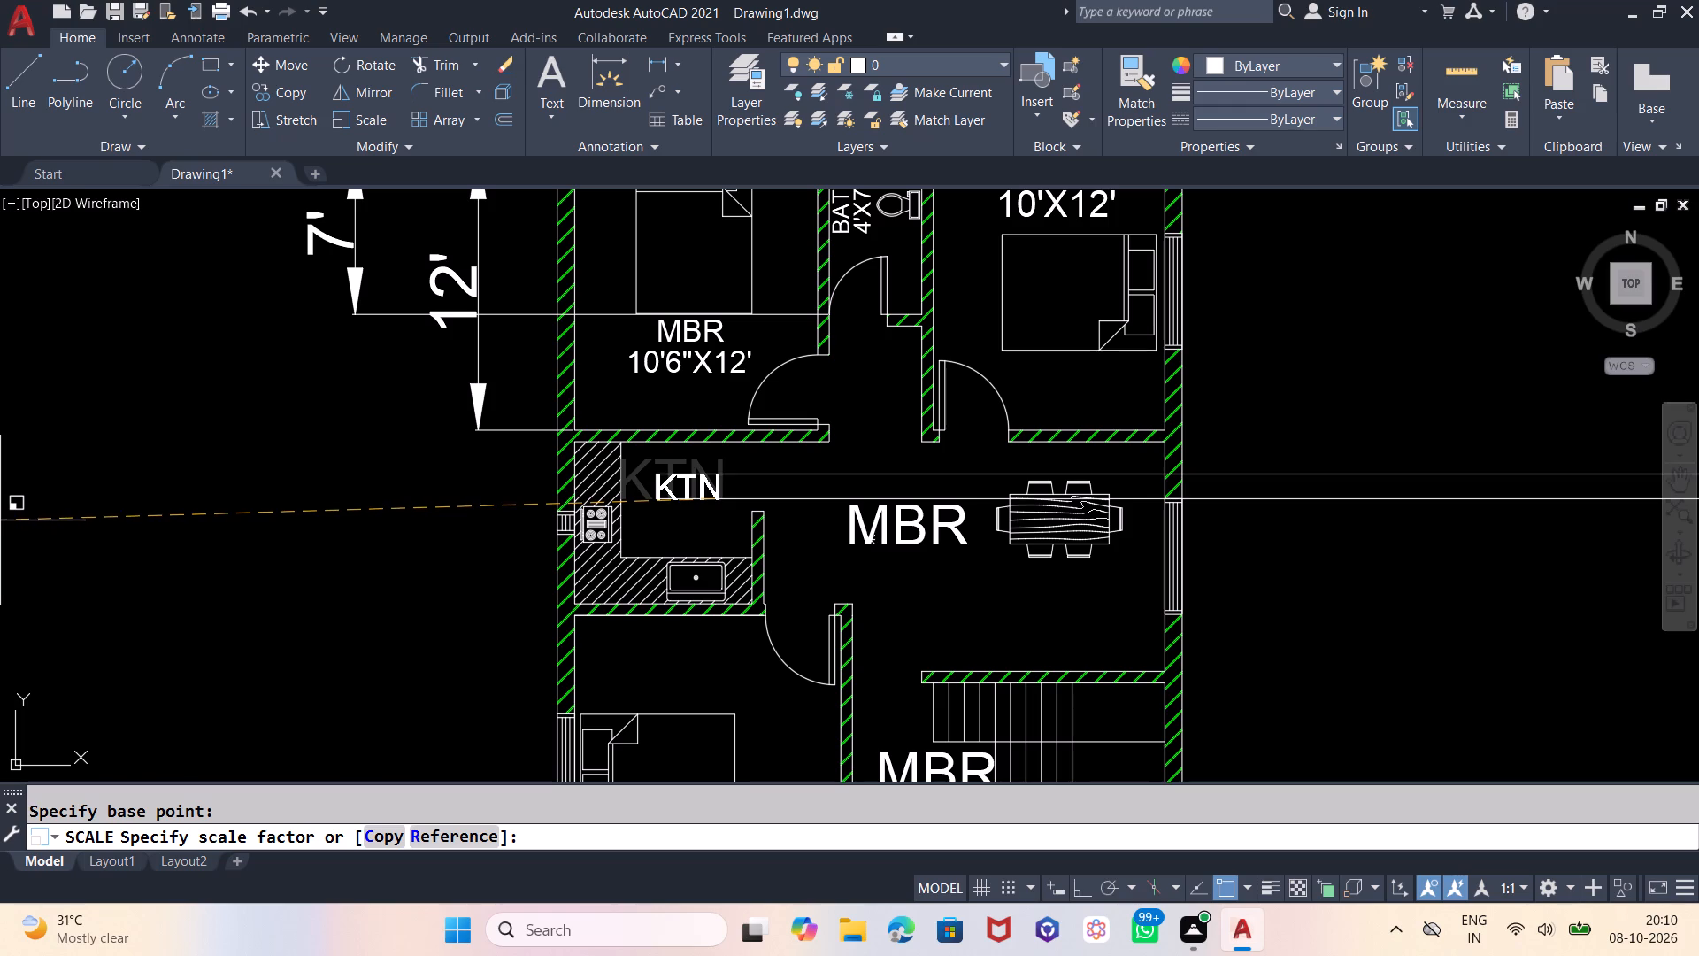
{"action": "left_click", "coordinate": [0, 520]}
Move the KTN label up near the kitchen's north wall, just east of the hatched counter.
{"action": "left_click", "coordinate": [673, 496]}
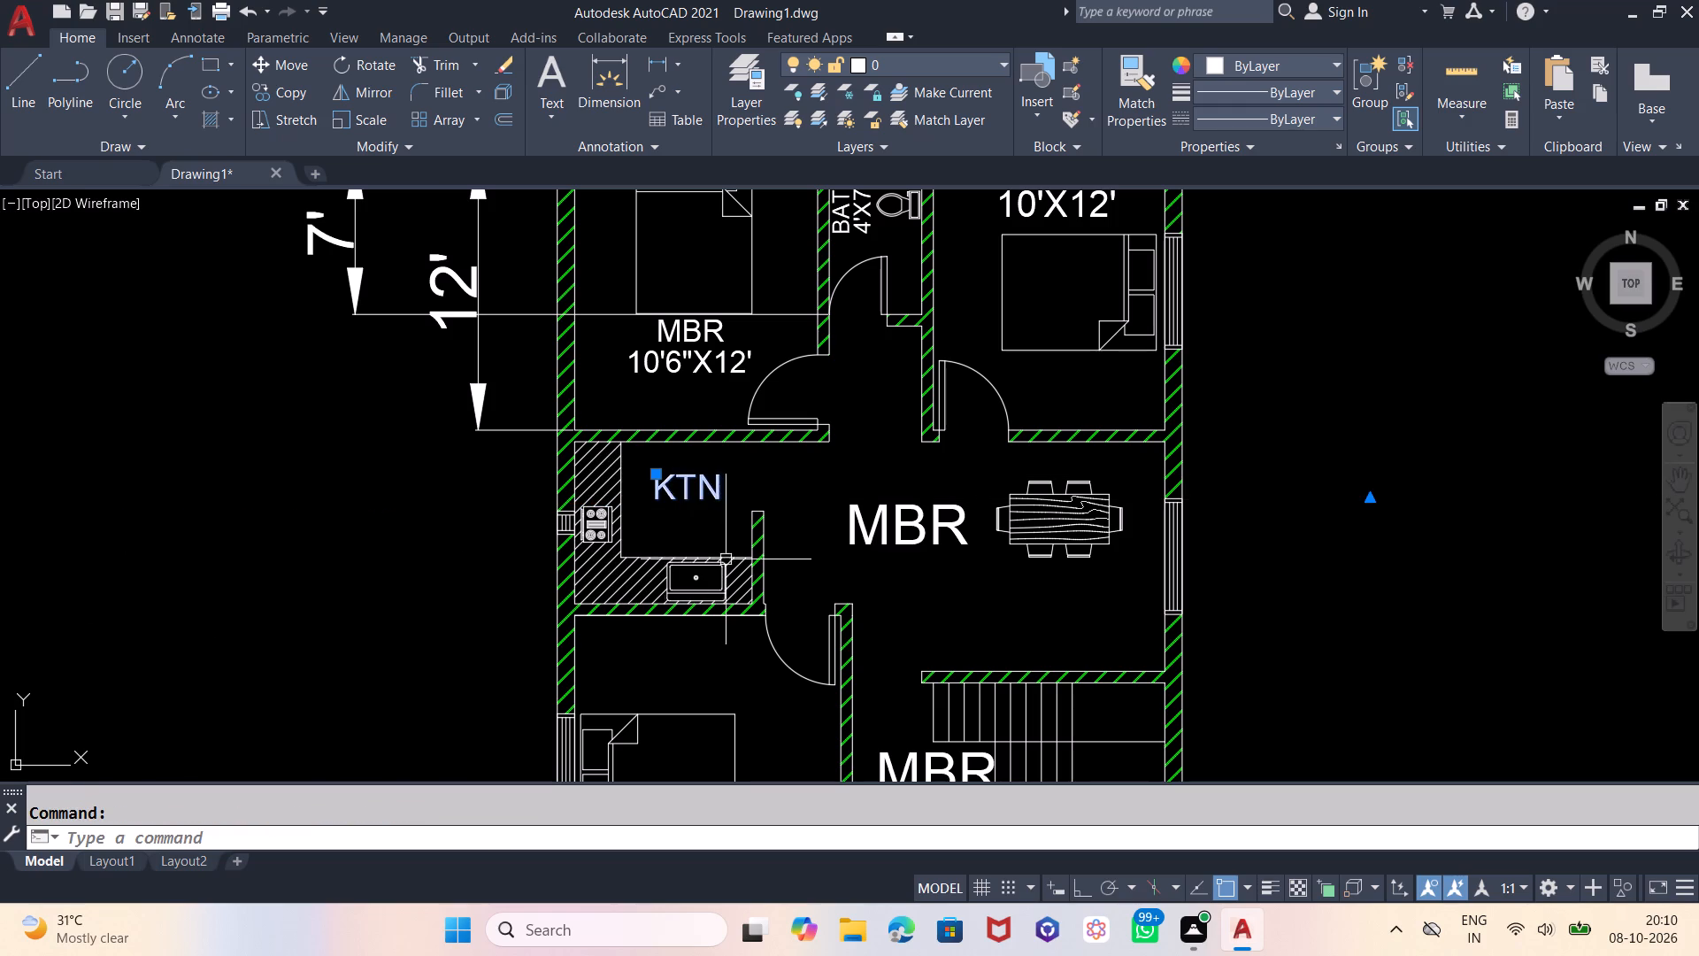
{"action": "key", "text": "m"}
{"action": "key", "text": "Return"}
{"action": "left_click", "coordinate": [702, 531]}
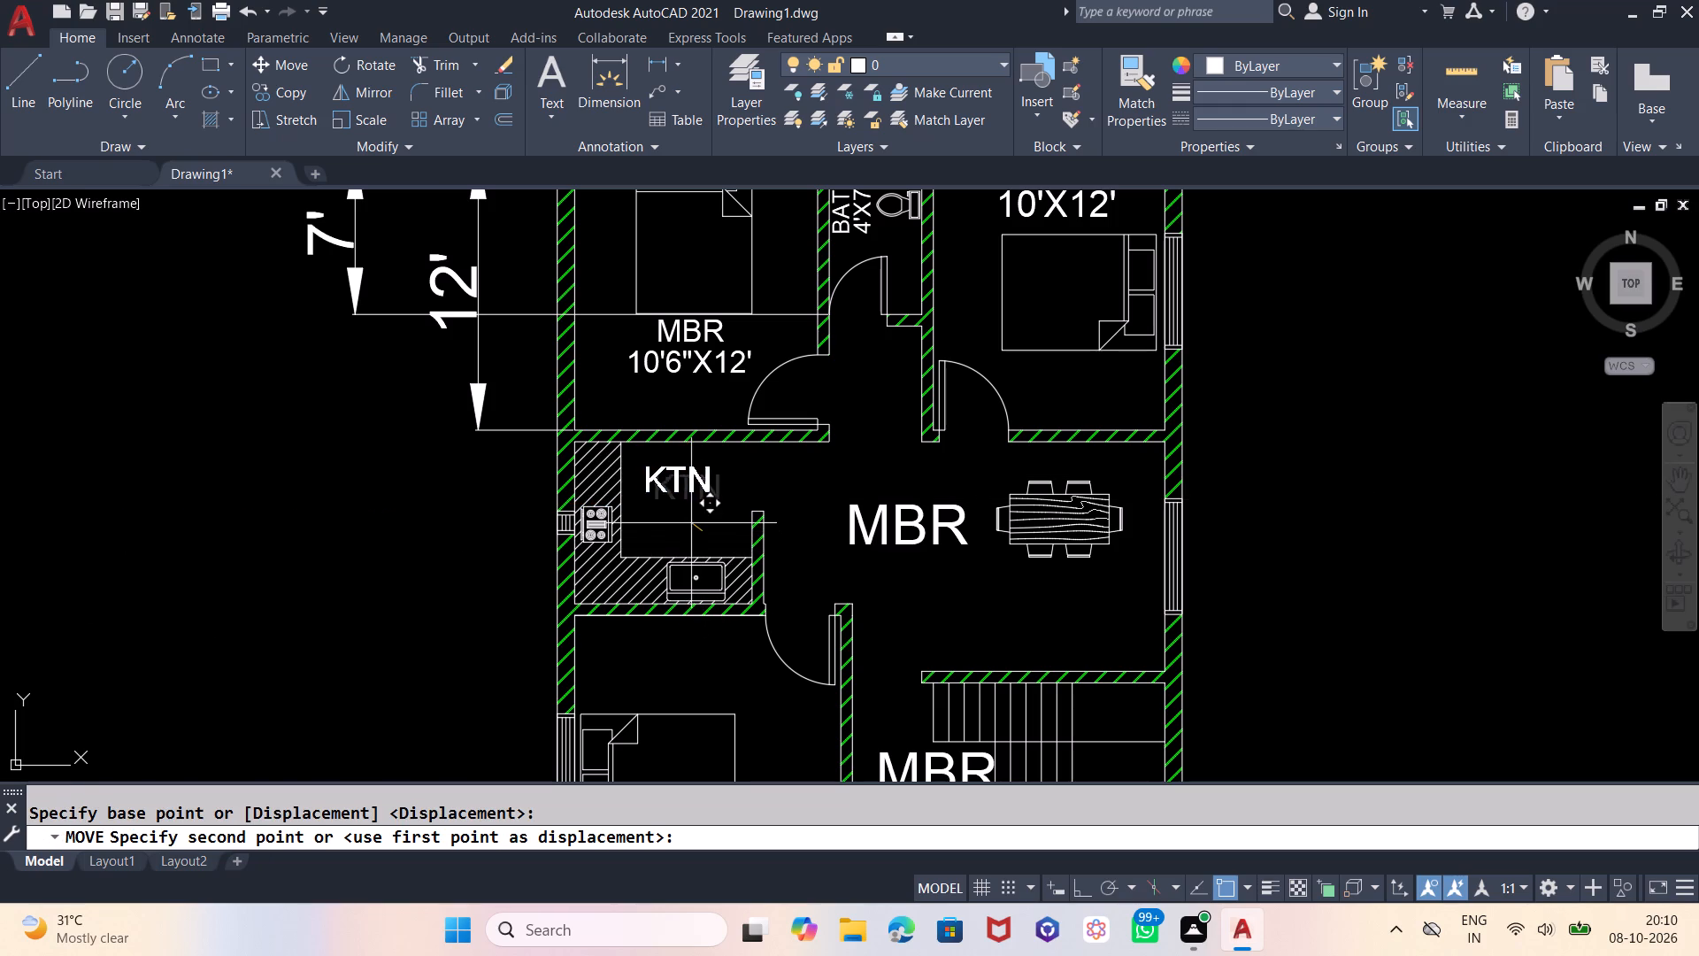
{"action": "left_click", "coordinate": [685, 509]}
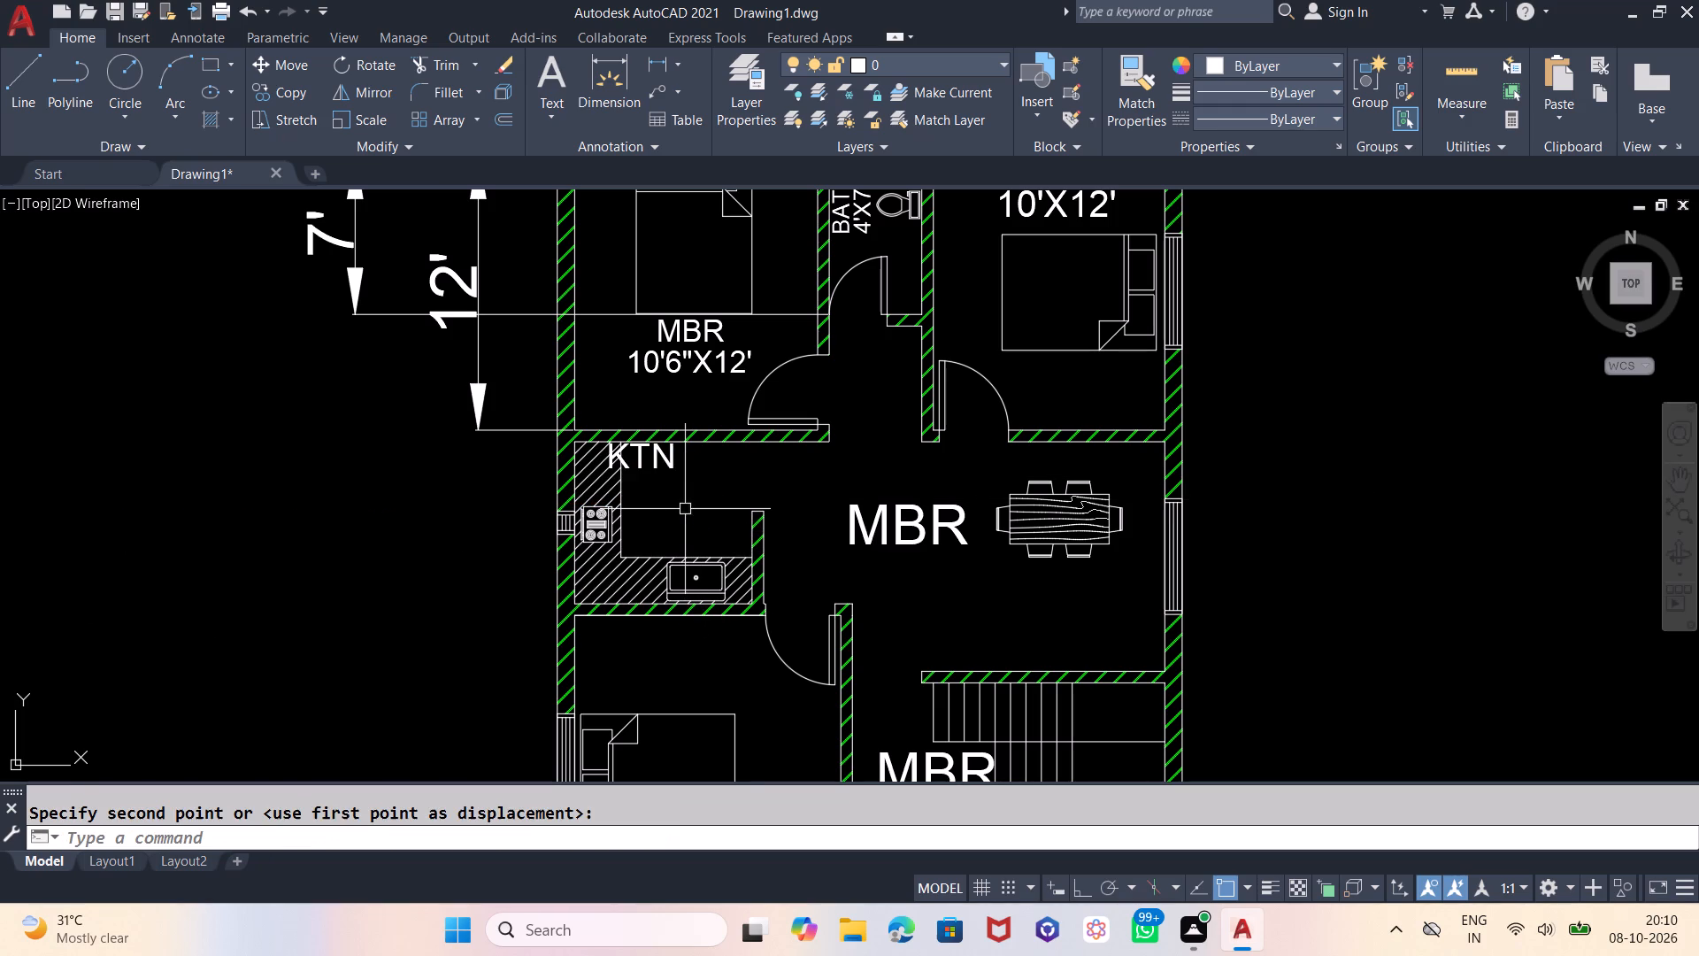
{"action": "left_click", "coordinate": [665, 464]}
{"action": "key", "text": "m"}
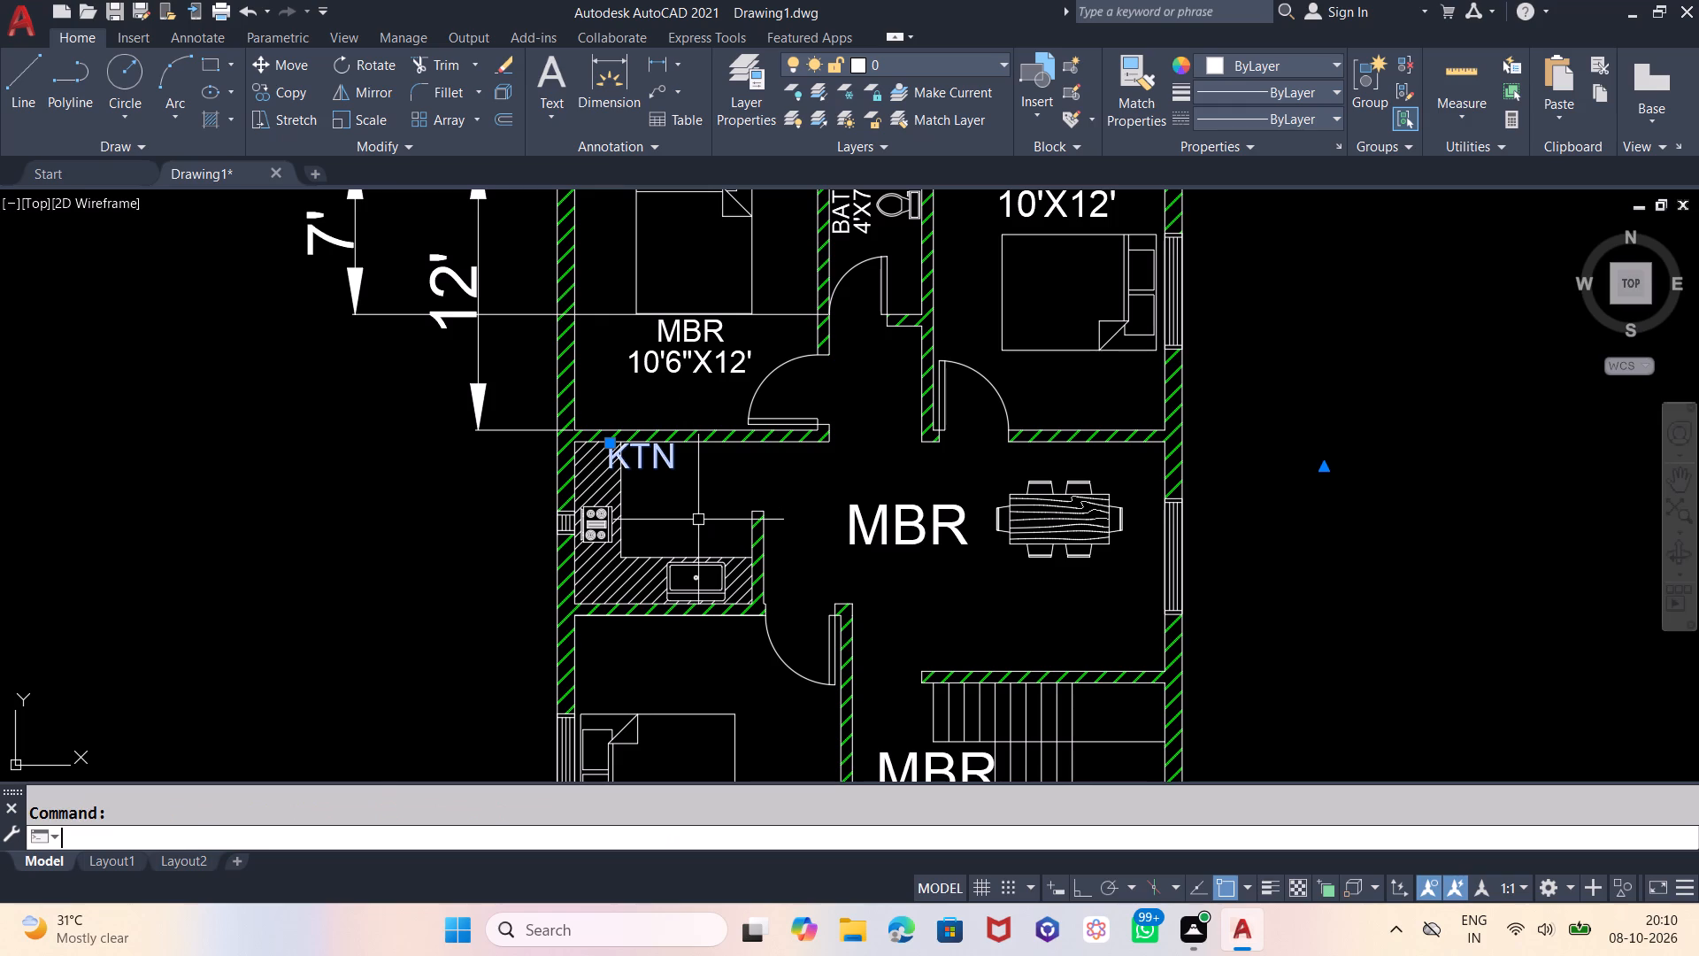
{"action": "key", "text": "Return"}
{"action": "left_click", "coordinate": [670, 492]}
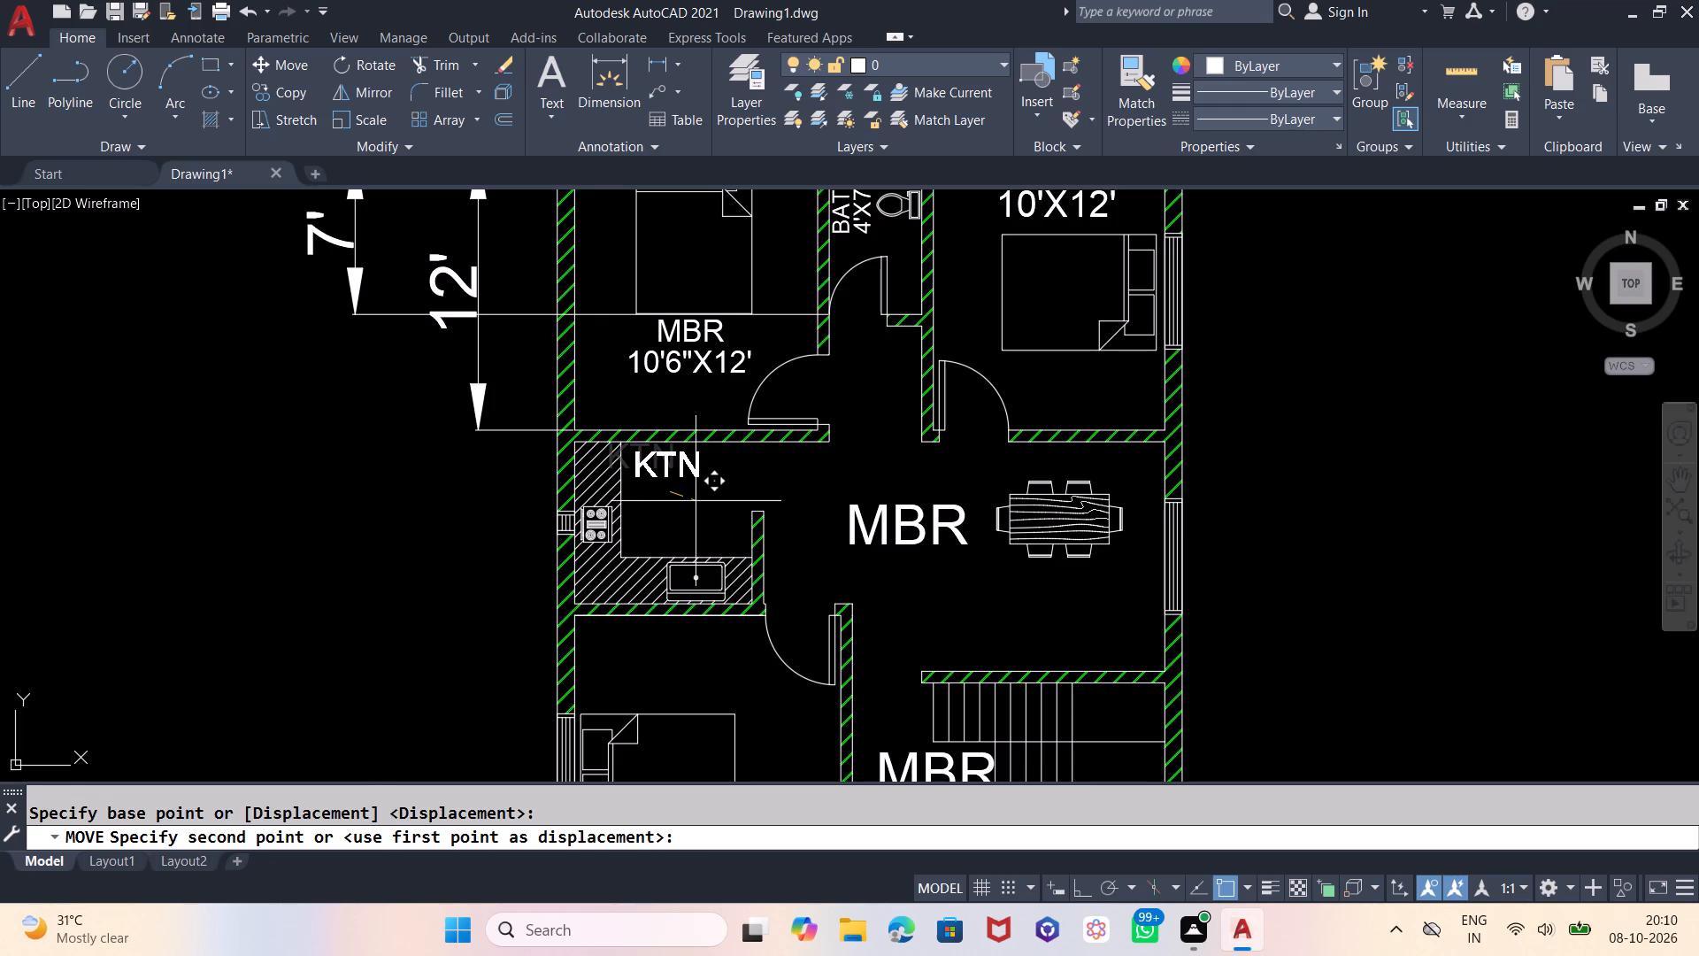
{"action": "left_click", "coordinate": [696, 501]}
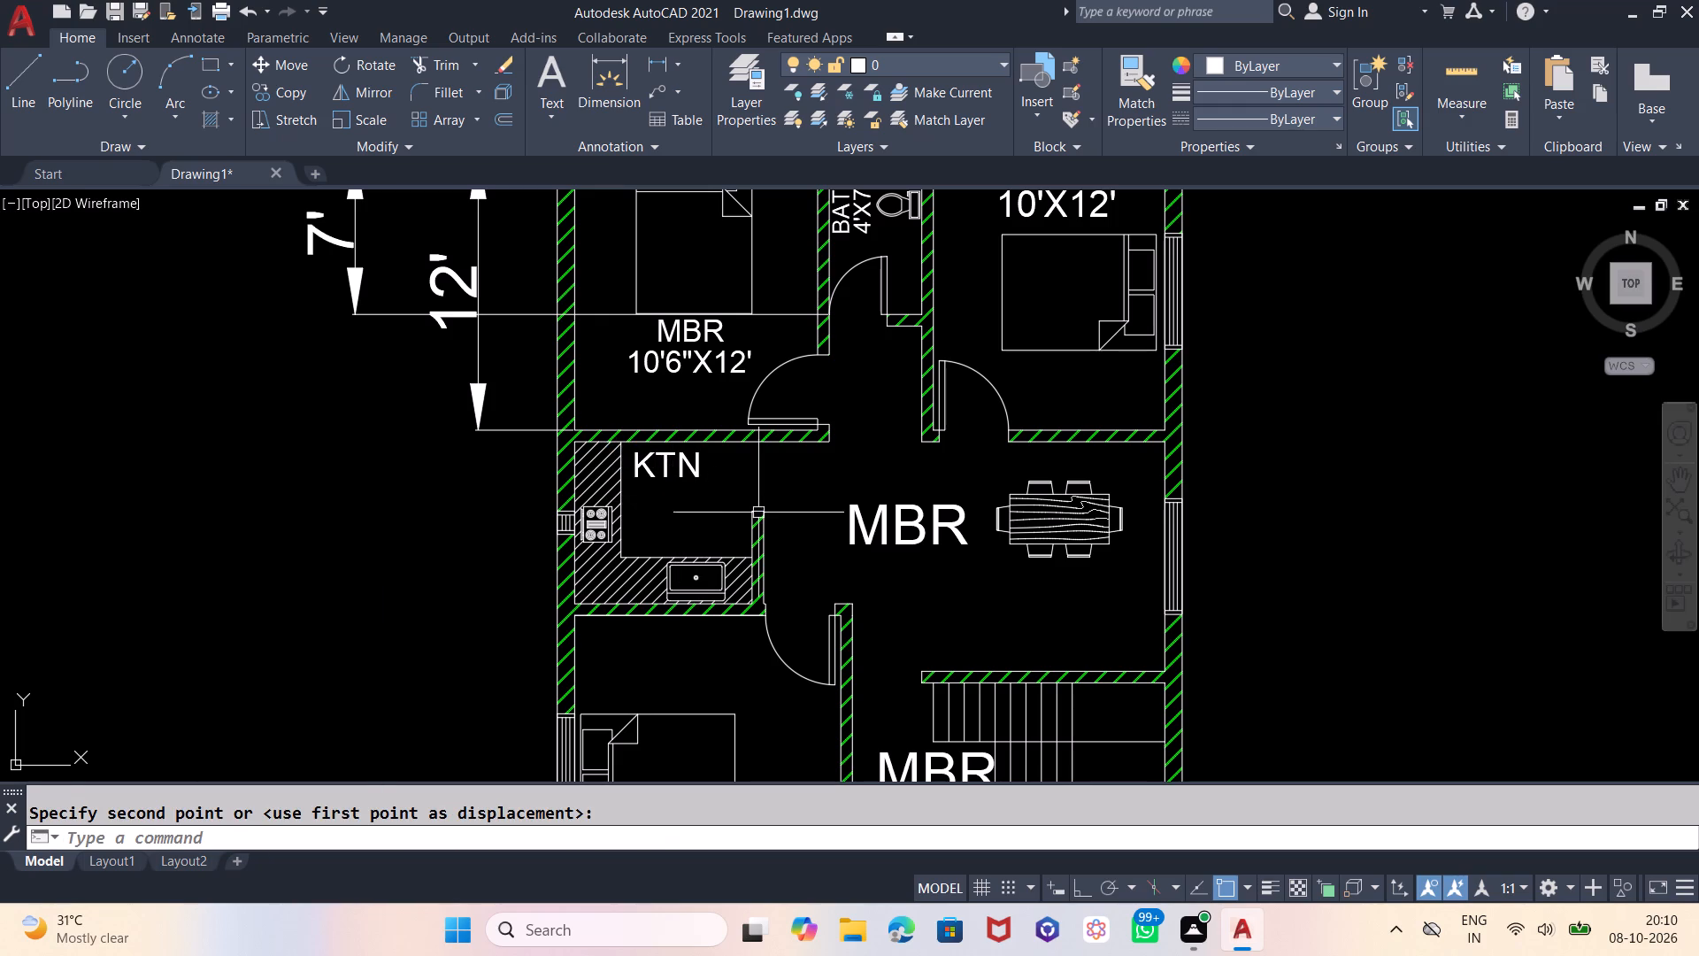
Nudge the KTN label slightly east and south, clear of the hatched counter and the north wall.
{"action": "left_click", "coordinate": [682, 474]}
{"action": "key", "text": "m"}
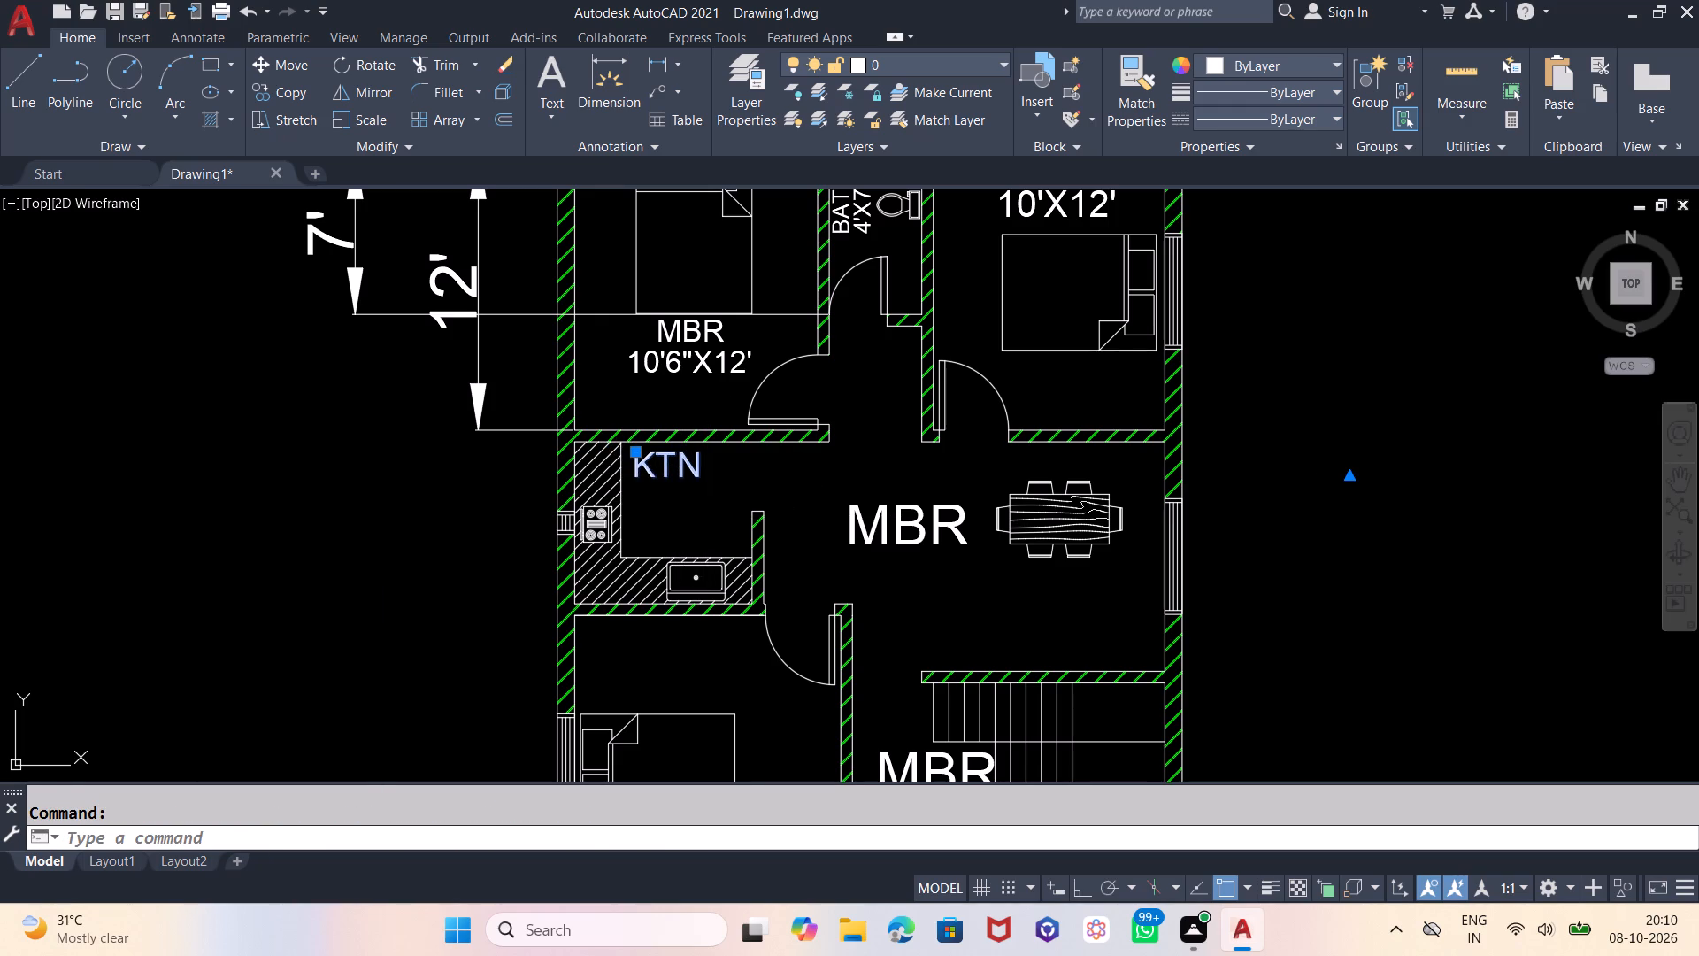
{"action": "key", "text": "Return"}
{"action": "left_click", "coordinate": [683, 490]}
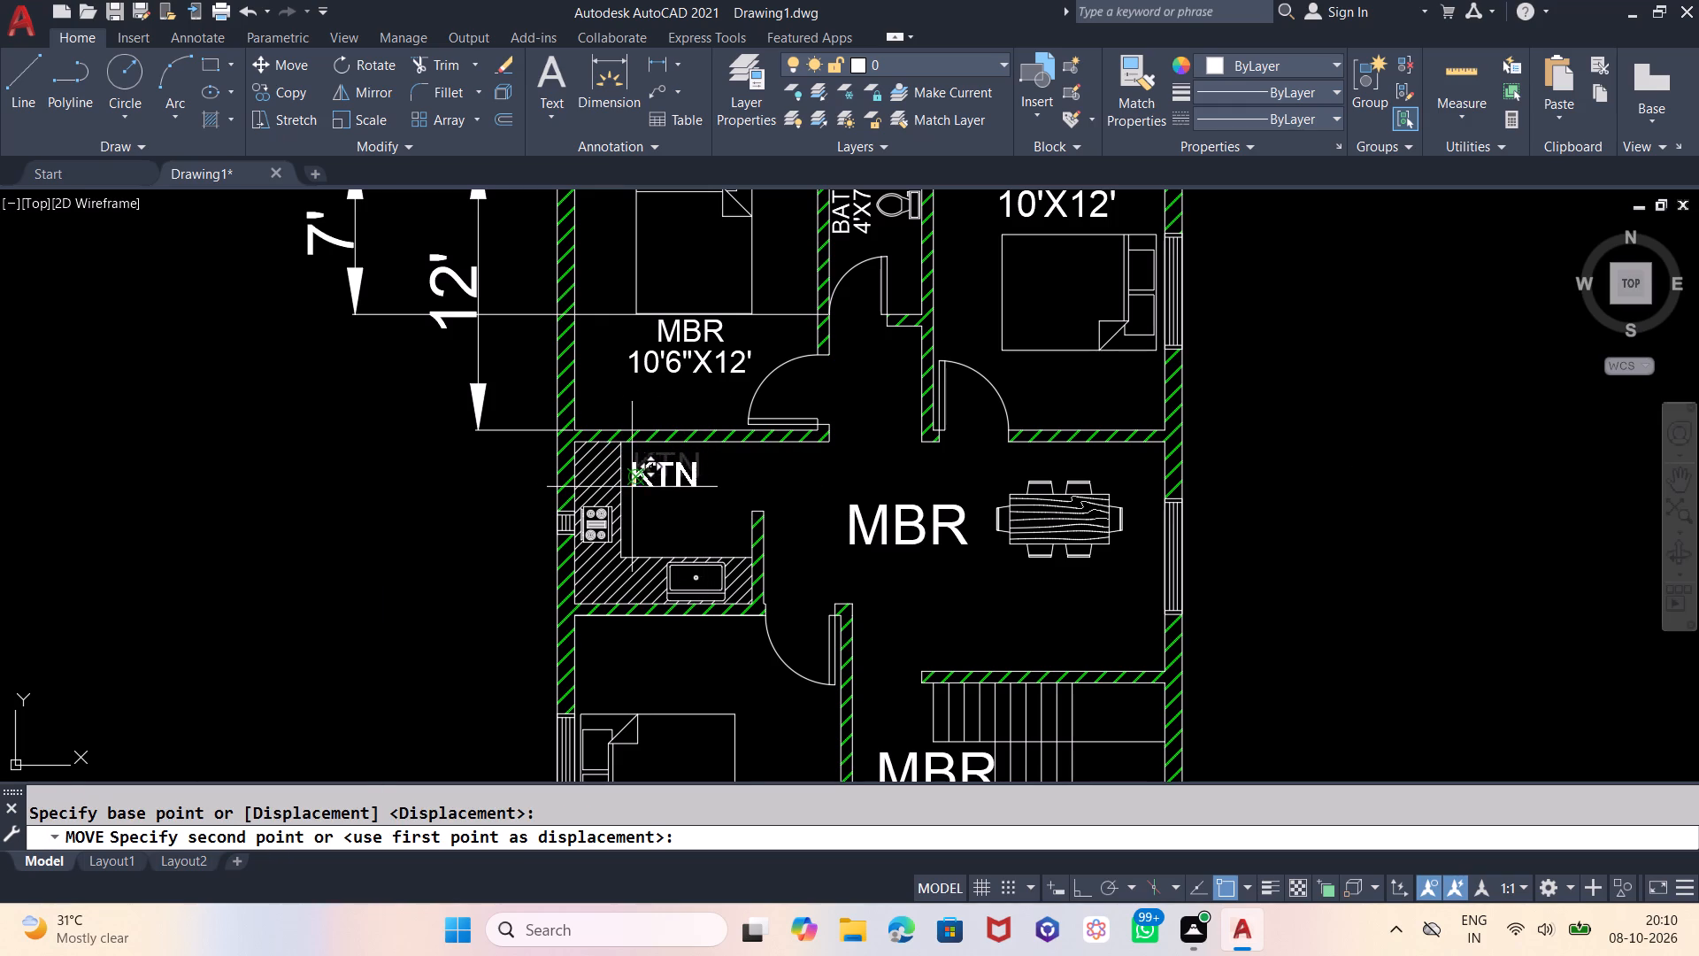
{"action": "left_click", "coordinate": [644, 483]}
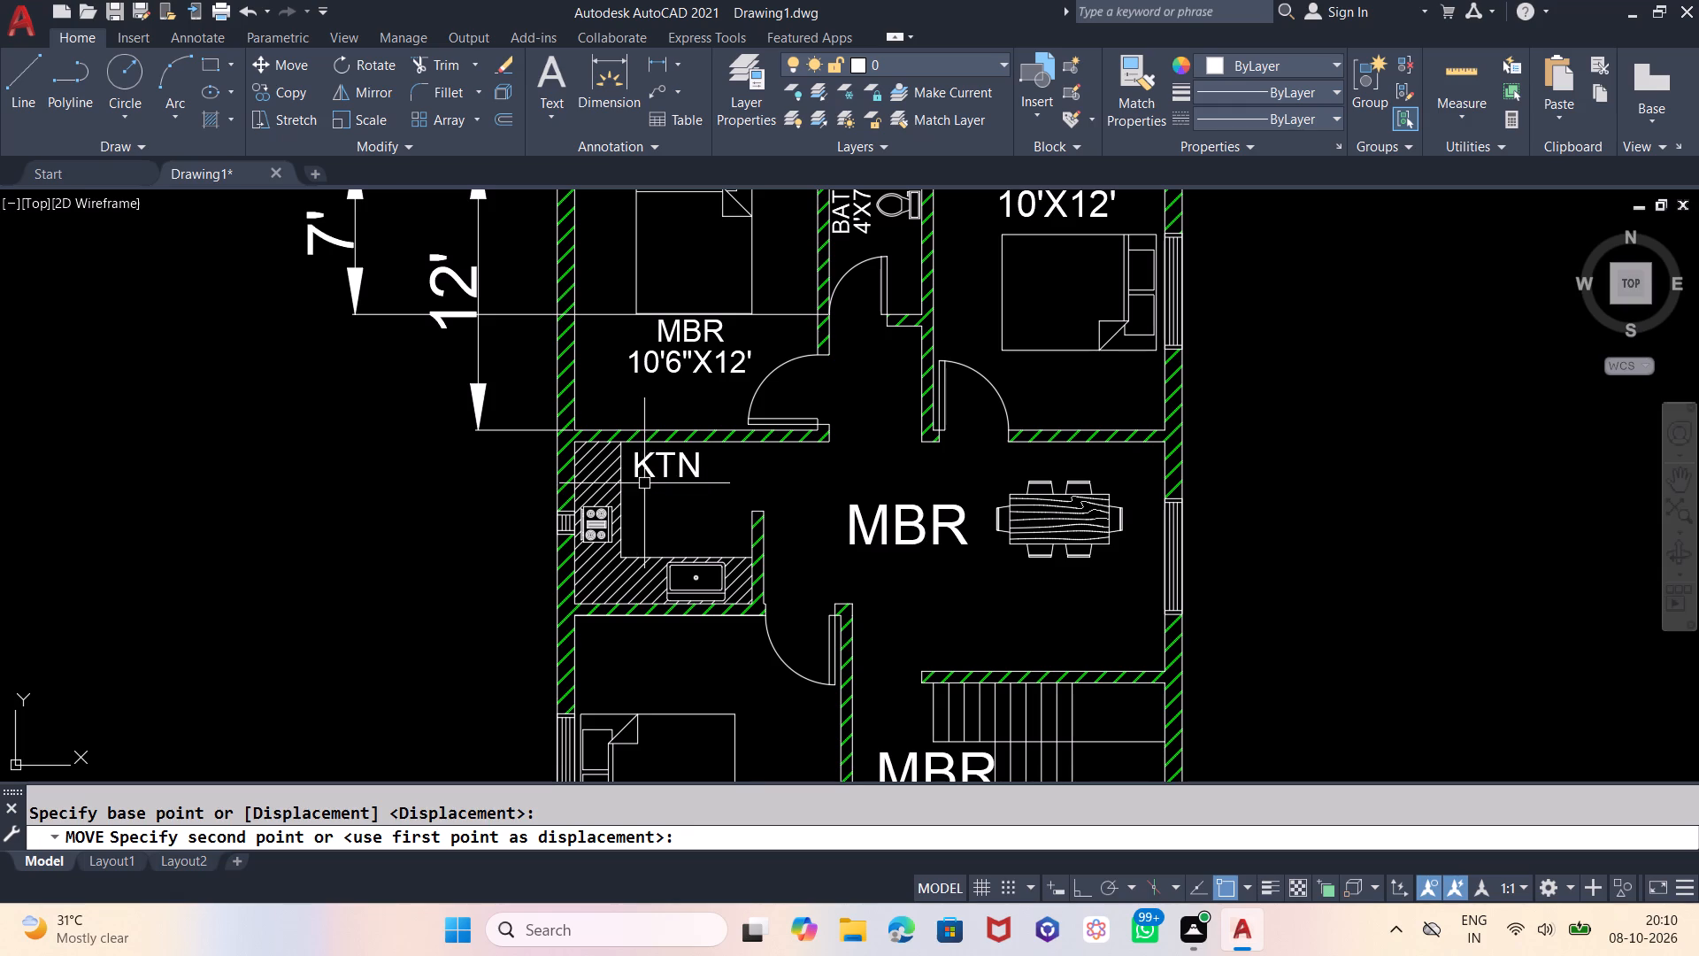
{"action": "left_click", "coordinate": [676, 477]}
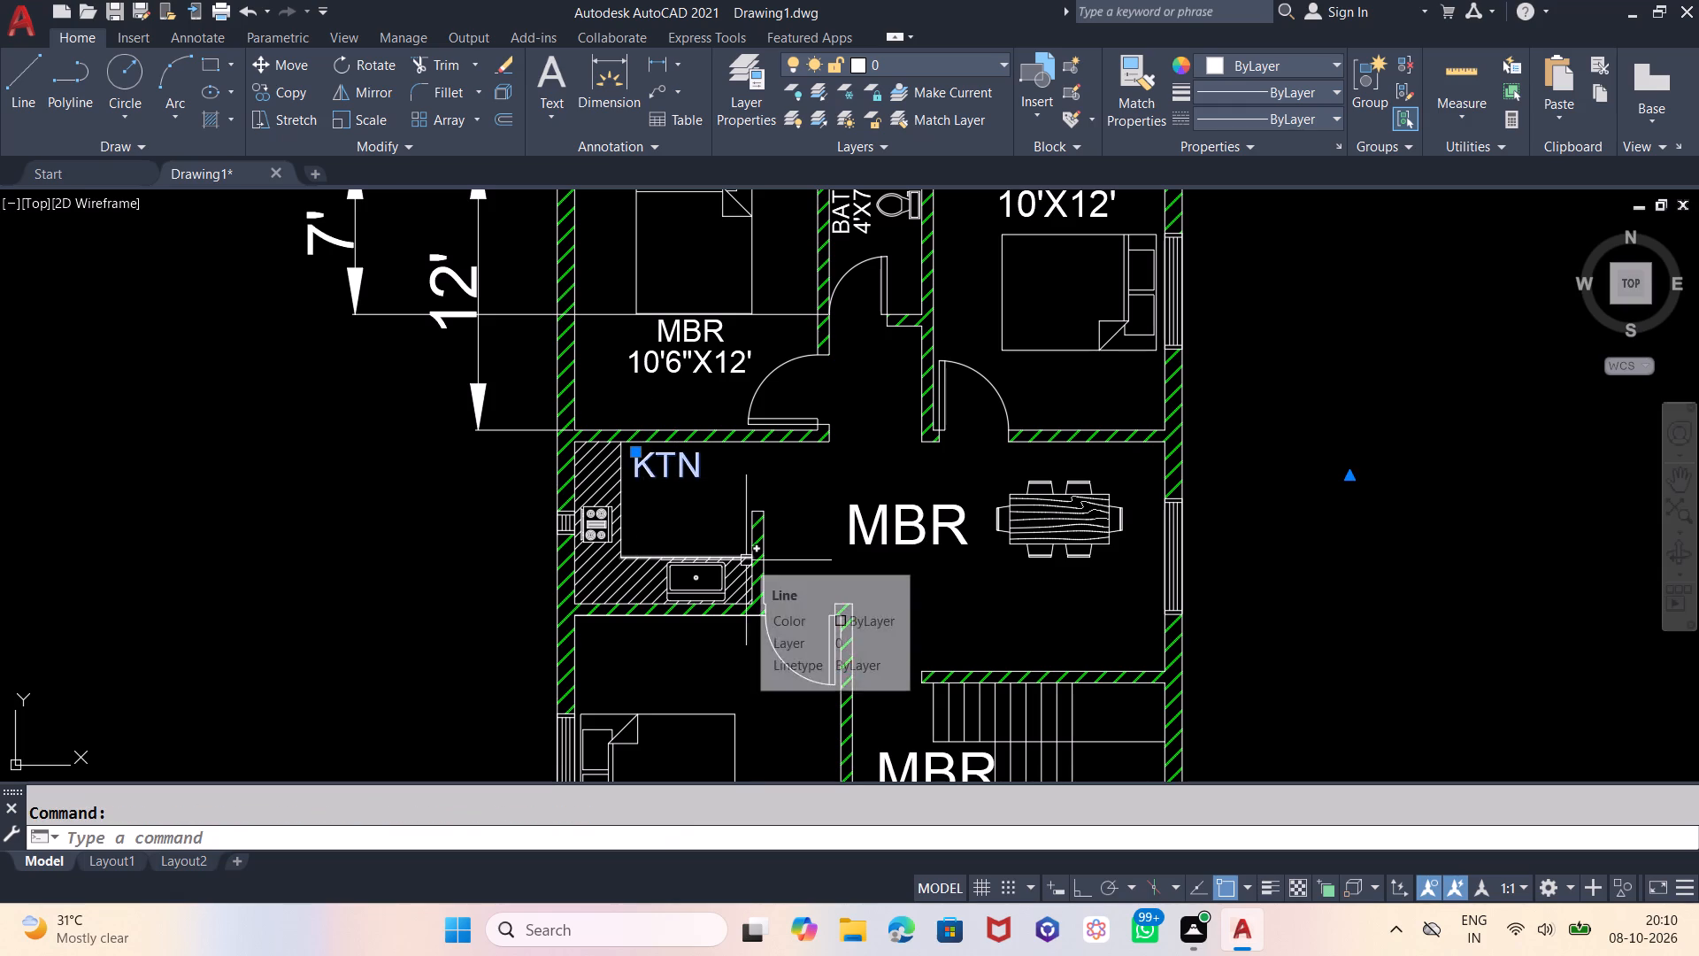
{"action": "key", "text": "m"}
{"action": "key", "text": "Return"}
{"action": "left_click", "coordinate": [686, 524]}
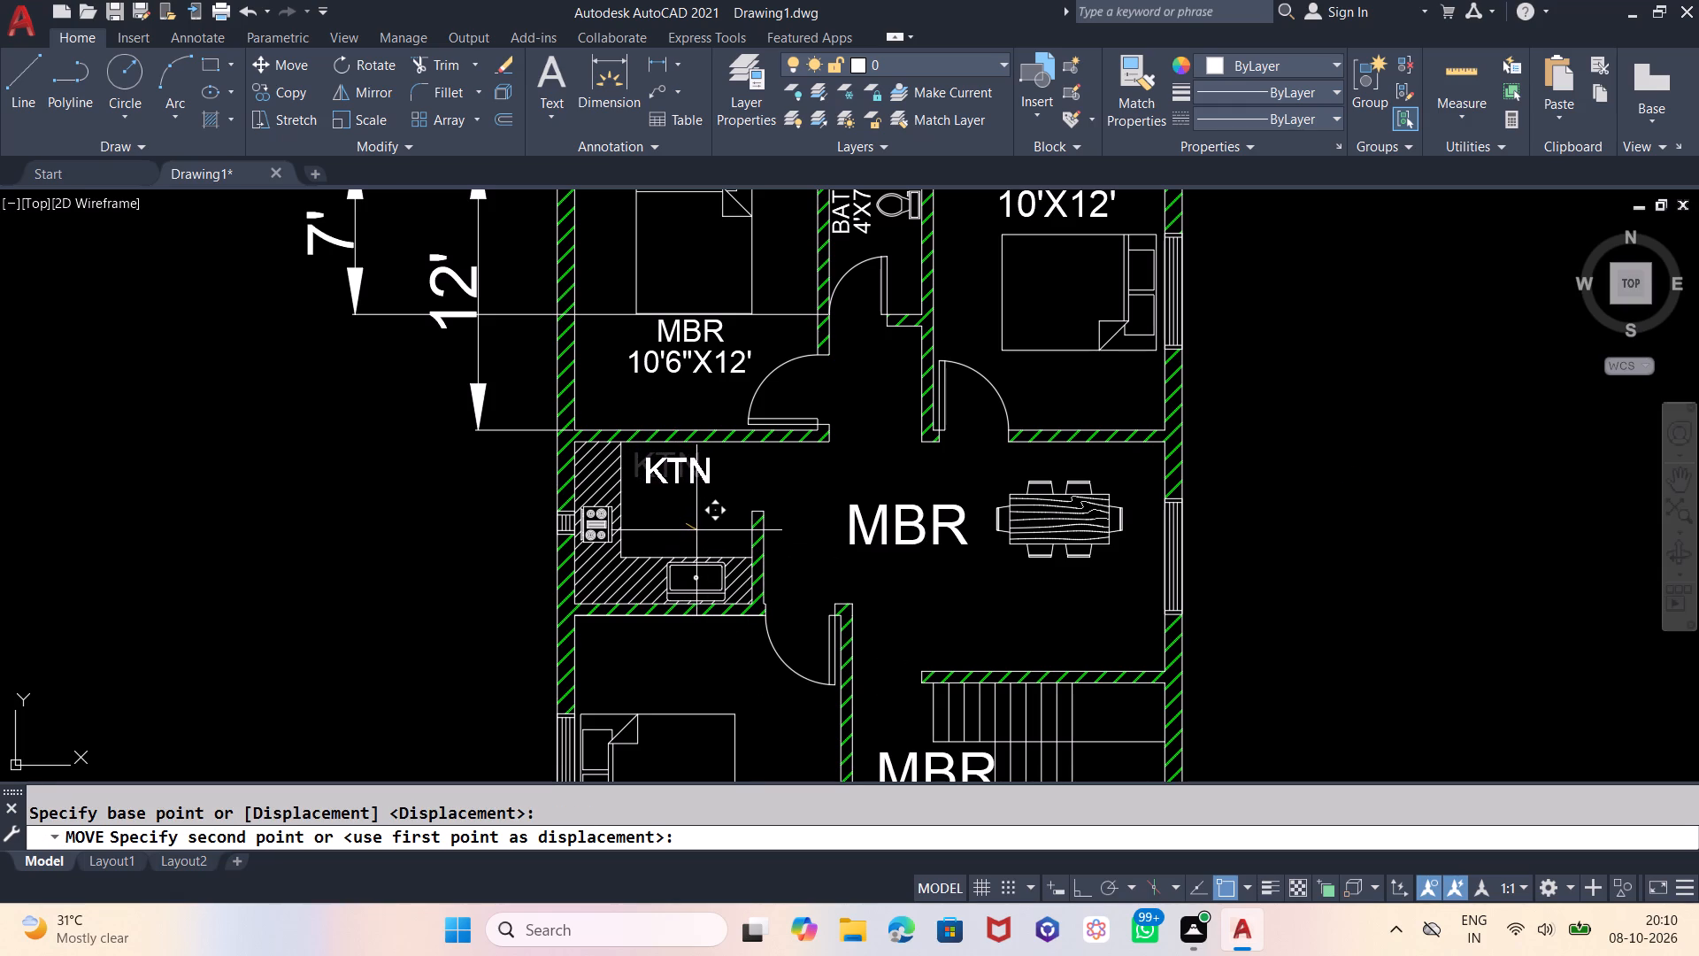
{"action": "left_click", "coordinate": [696, 529]}
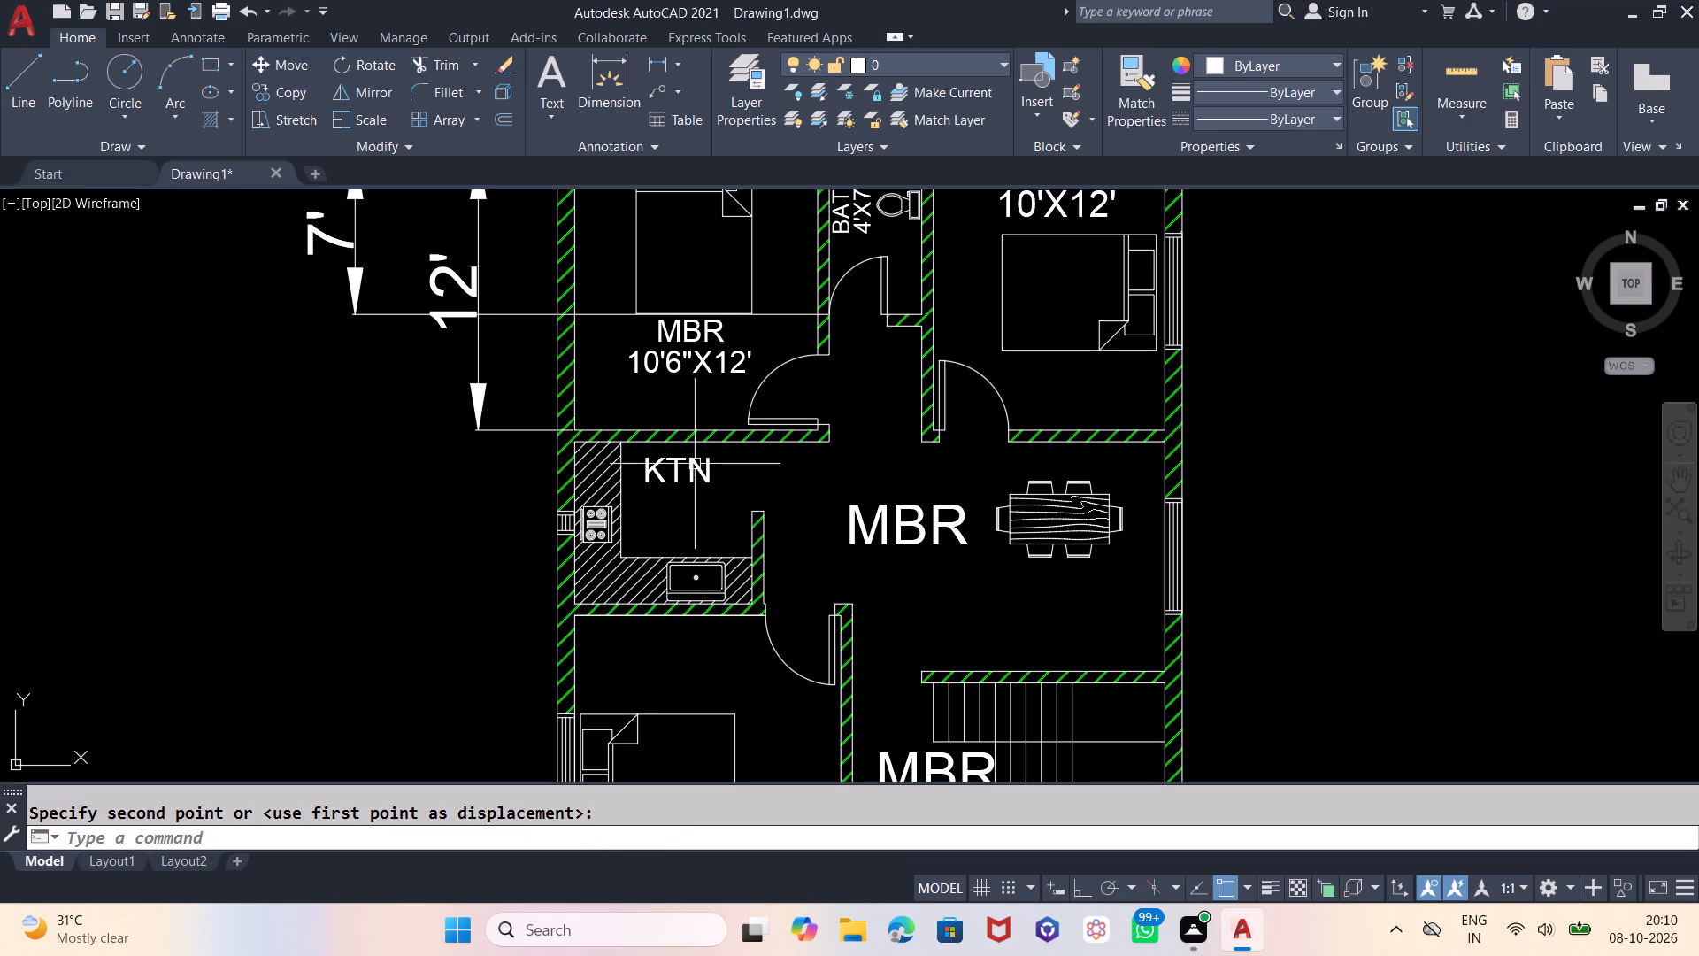
Copy the KTN label directly below itself, in the open space above the sink.
{"action": "left_click", "coordinate": [688, 474]}
{"action": "key", "text": "c"}
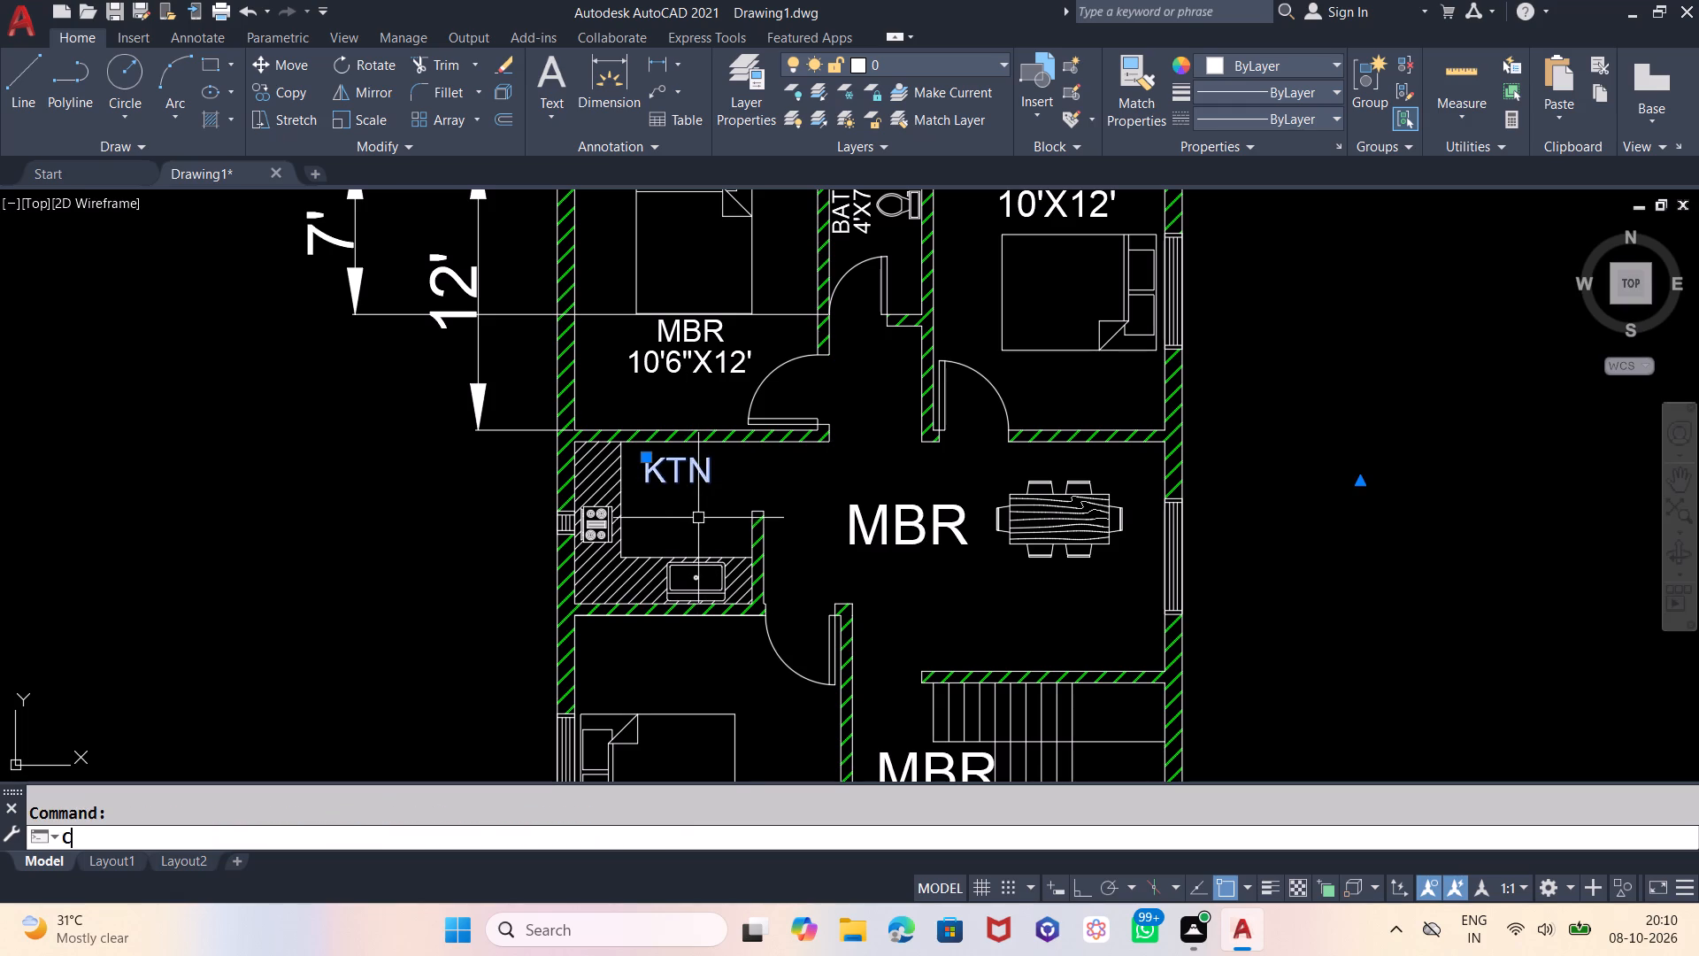
{"action": "key", "text": "p"}
{"action": "key", "text": "Return"}
{"action": "left_click", "coordinate": [691, 500]}
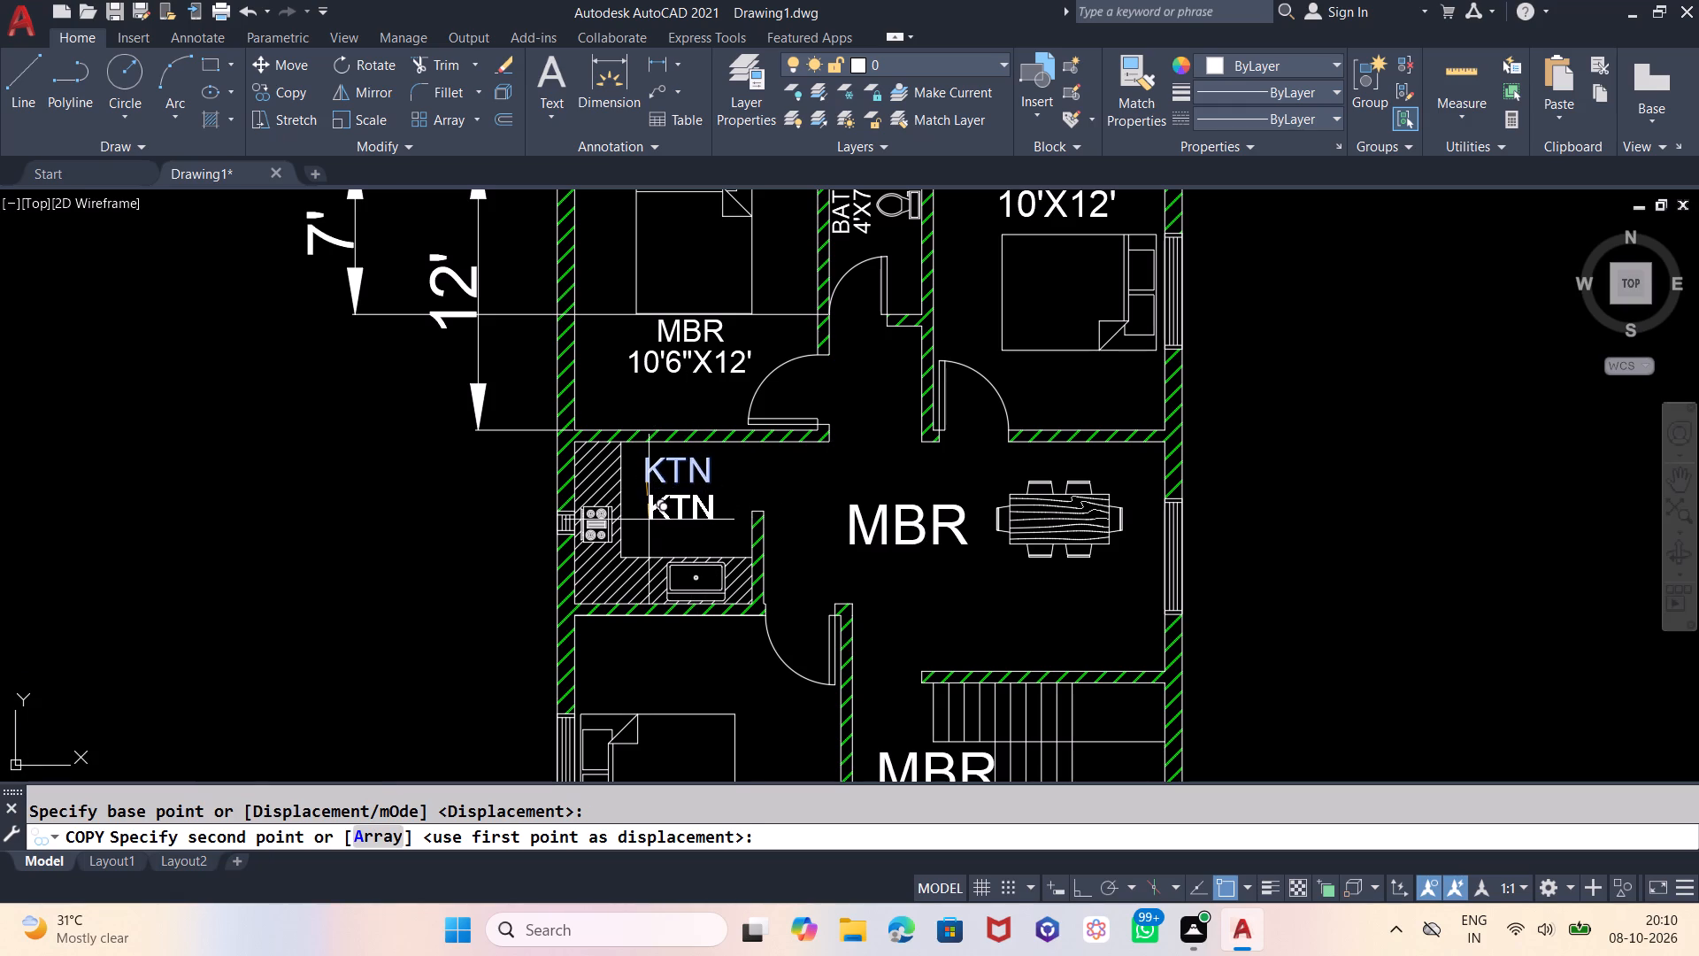
{"action": "left_click", "coordinate": [649, 520]}
{"action": "key", "text": "Escape"}
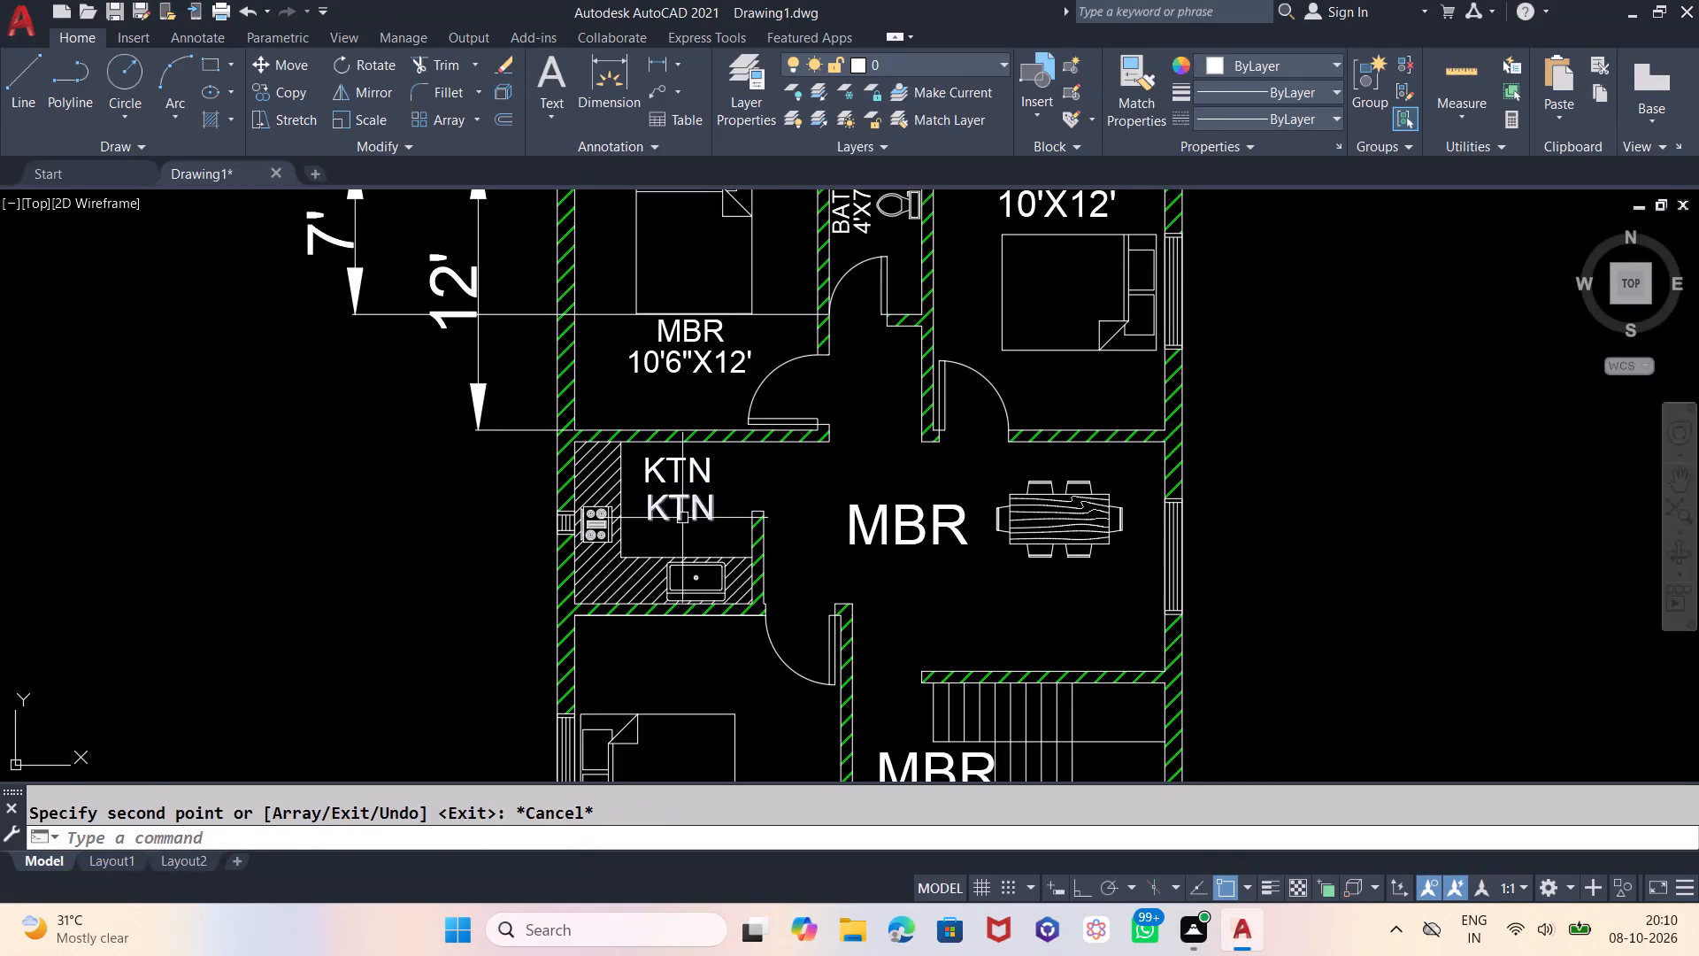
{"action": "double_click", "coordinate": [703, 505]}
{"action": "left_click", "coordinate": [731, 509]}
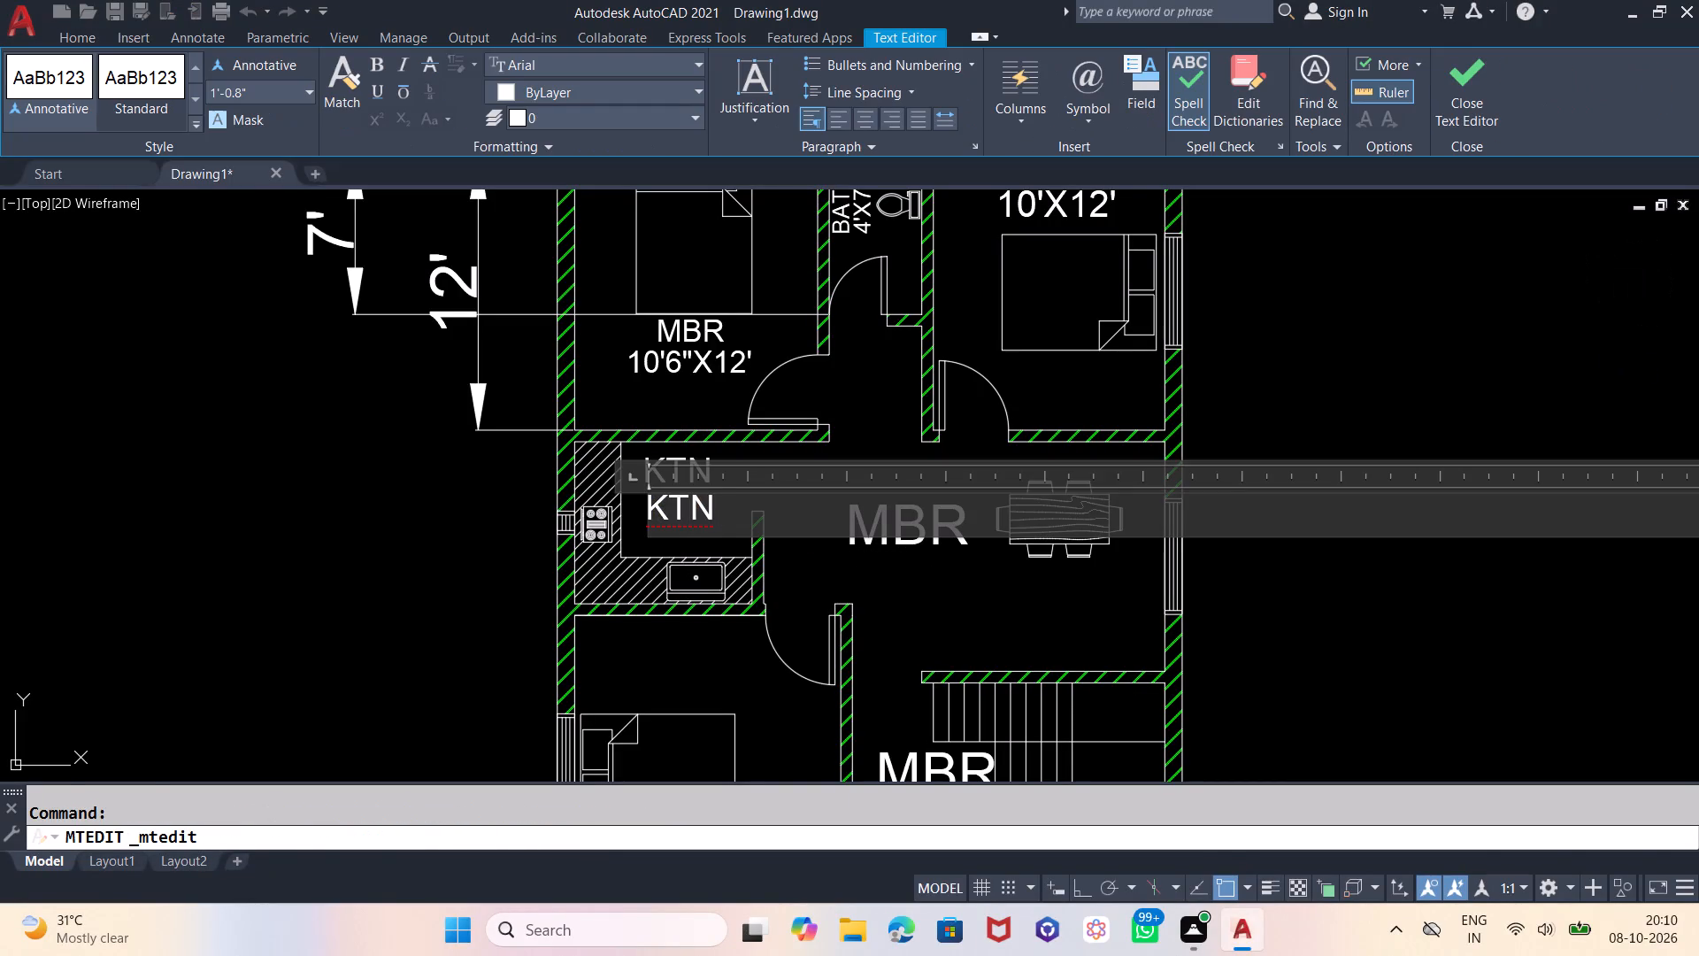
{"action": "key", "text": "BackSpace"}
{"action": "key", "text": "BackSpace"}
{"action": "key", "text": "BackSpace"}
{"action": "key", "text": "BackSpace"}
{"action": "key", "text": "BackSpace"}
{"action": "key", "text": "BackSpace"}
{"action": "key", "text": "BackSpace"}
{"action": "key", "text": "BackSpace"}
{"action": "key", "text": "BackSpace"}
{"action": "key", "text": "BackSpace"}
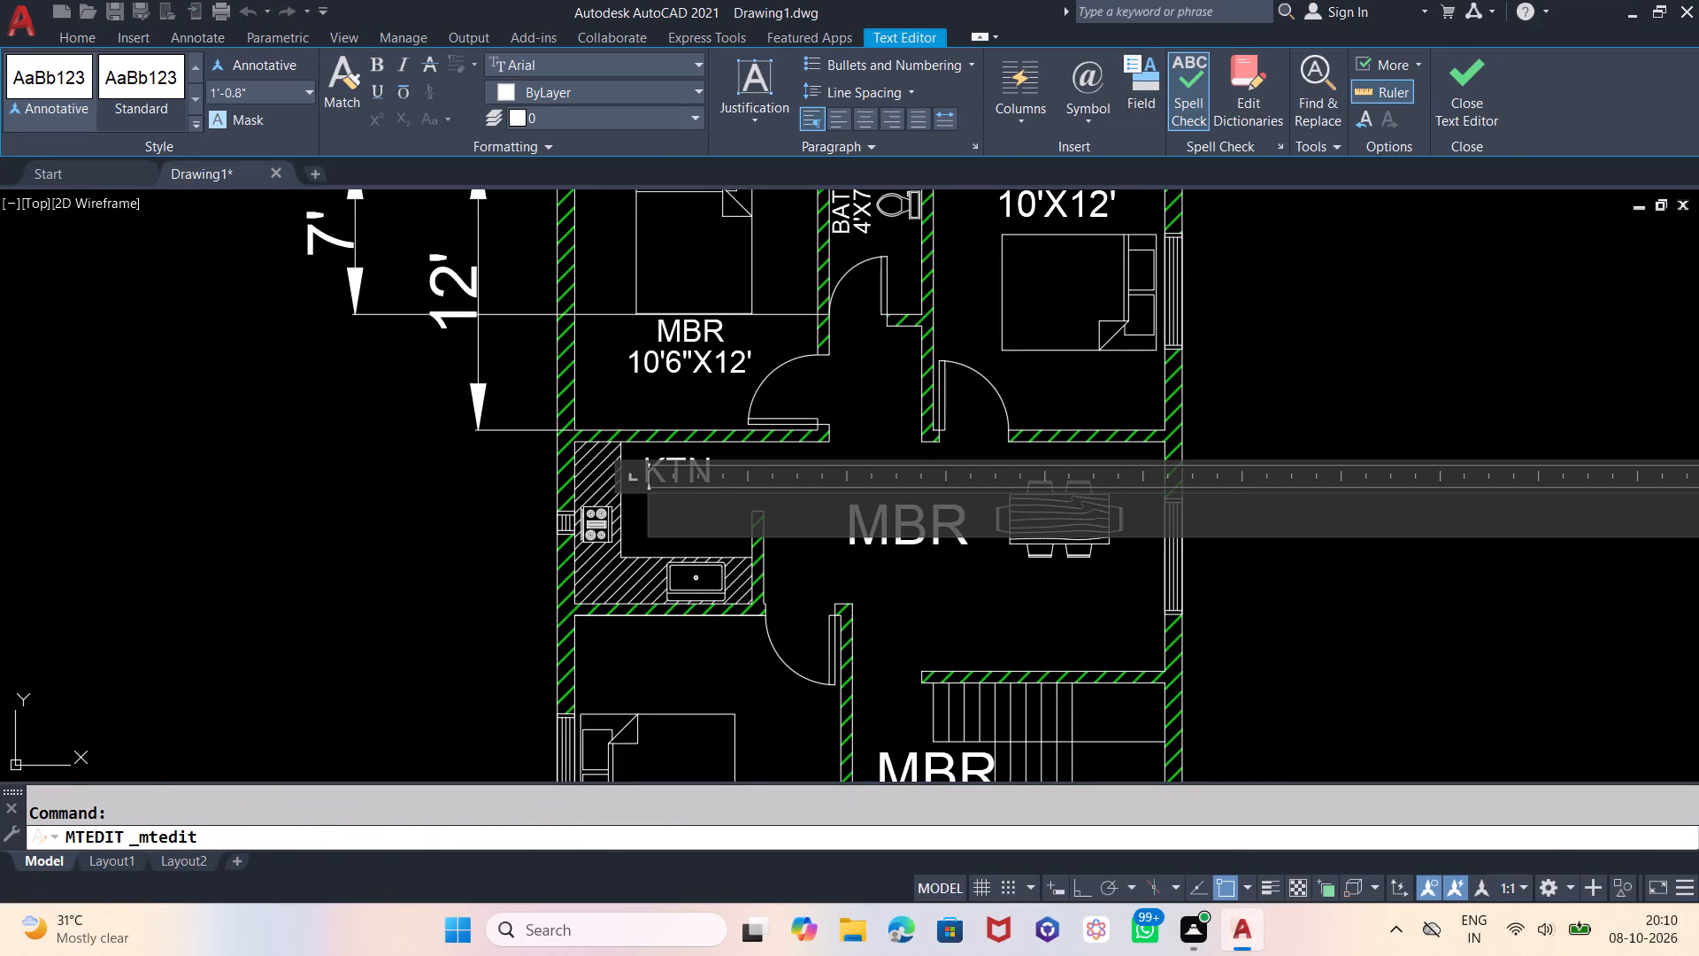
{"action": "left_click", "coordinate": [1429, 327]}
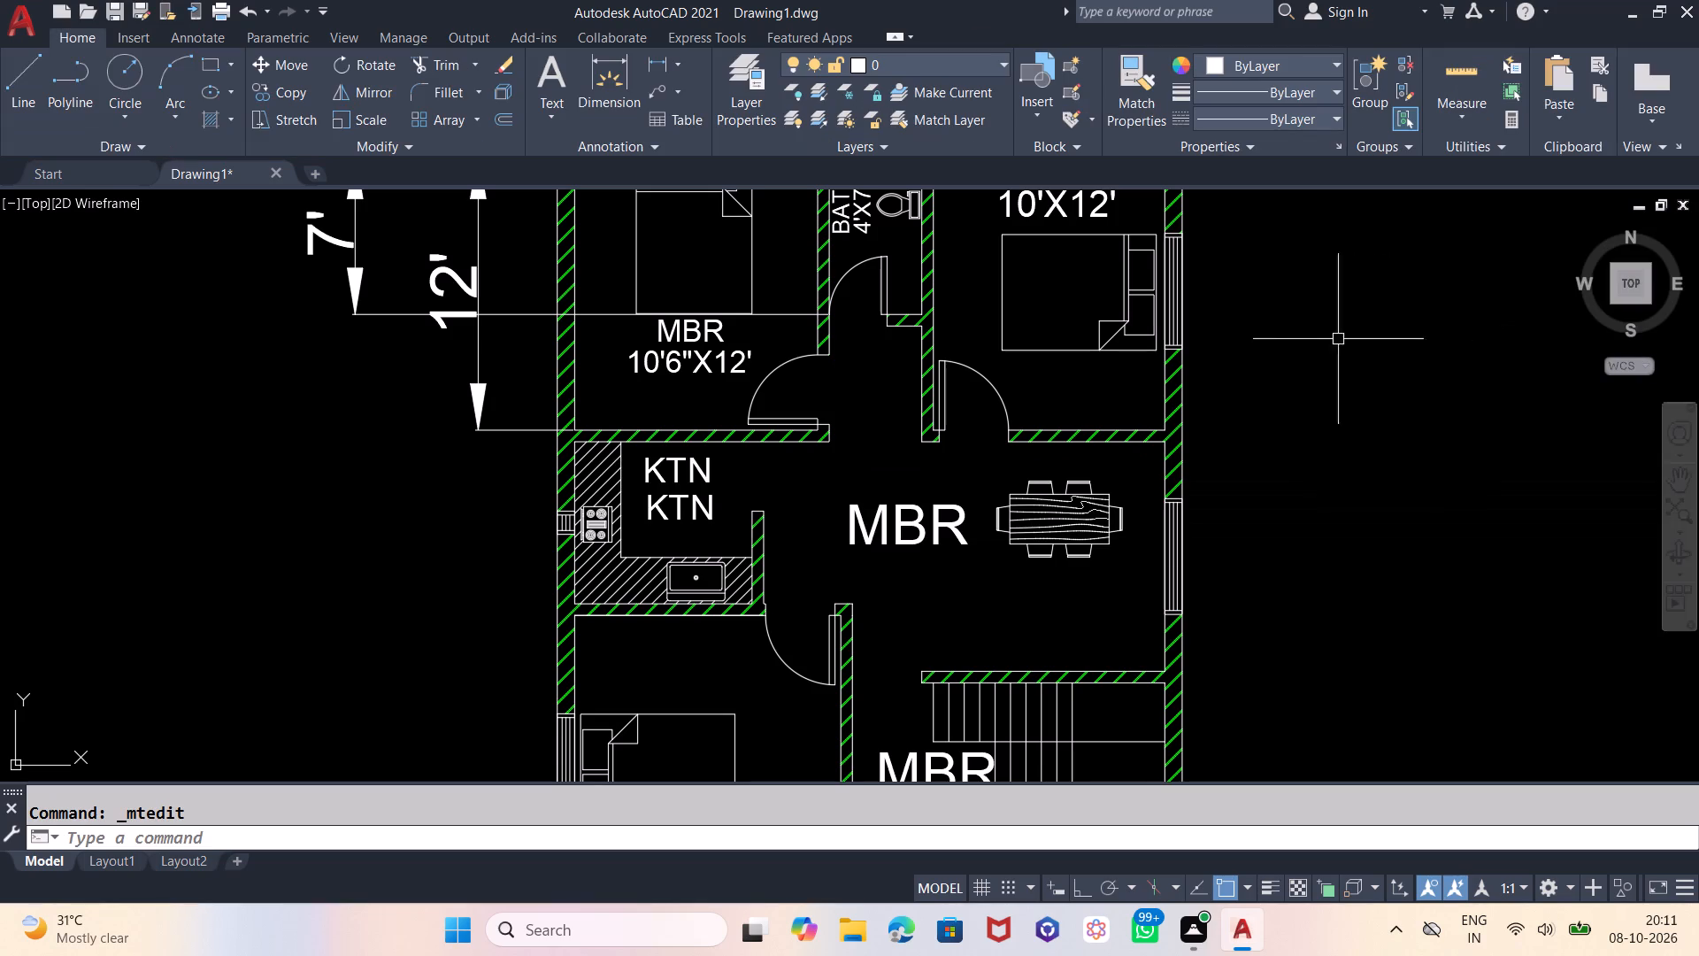
Dimension the kitchen's inside north-south length, placing the dimension outside the west exterior wall.
{"action": "left_click", "coordinate": [594, 70]}
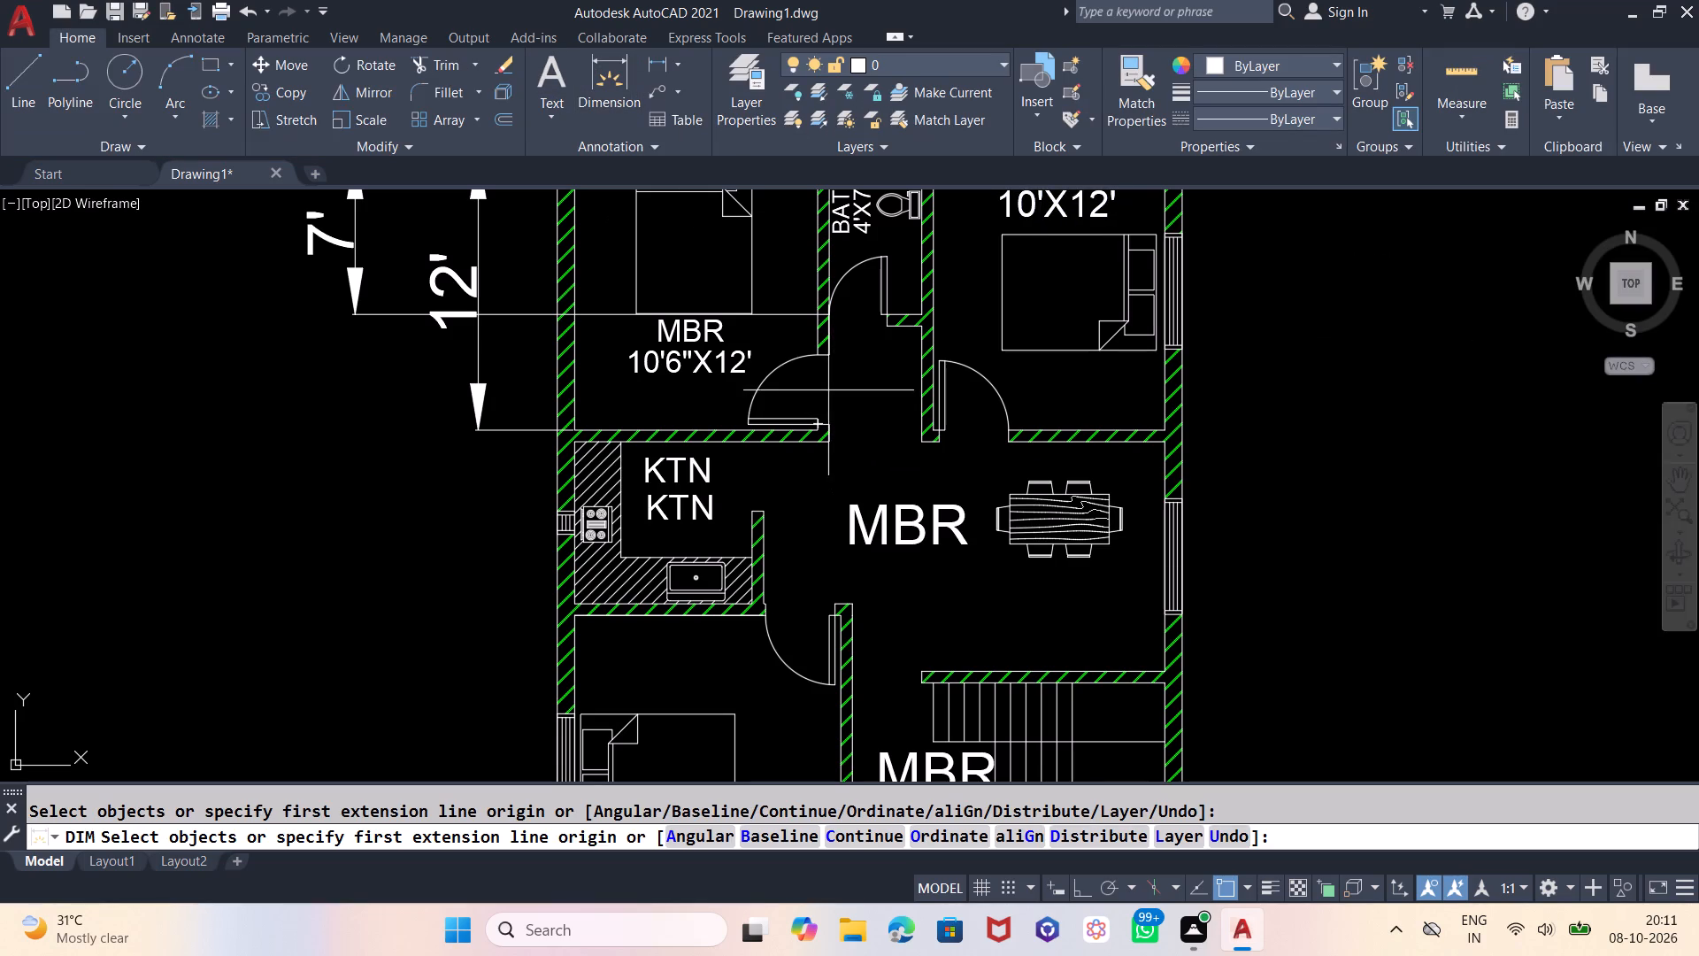
{"action": "left_click", "coordinate": [576, 446]}
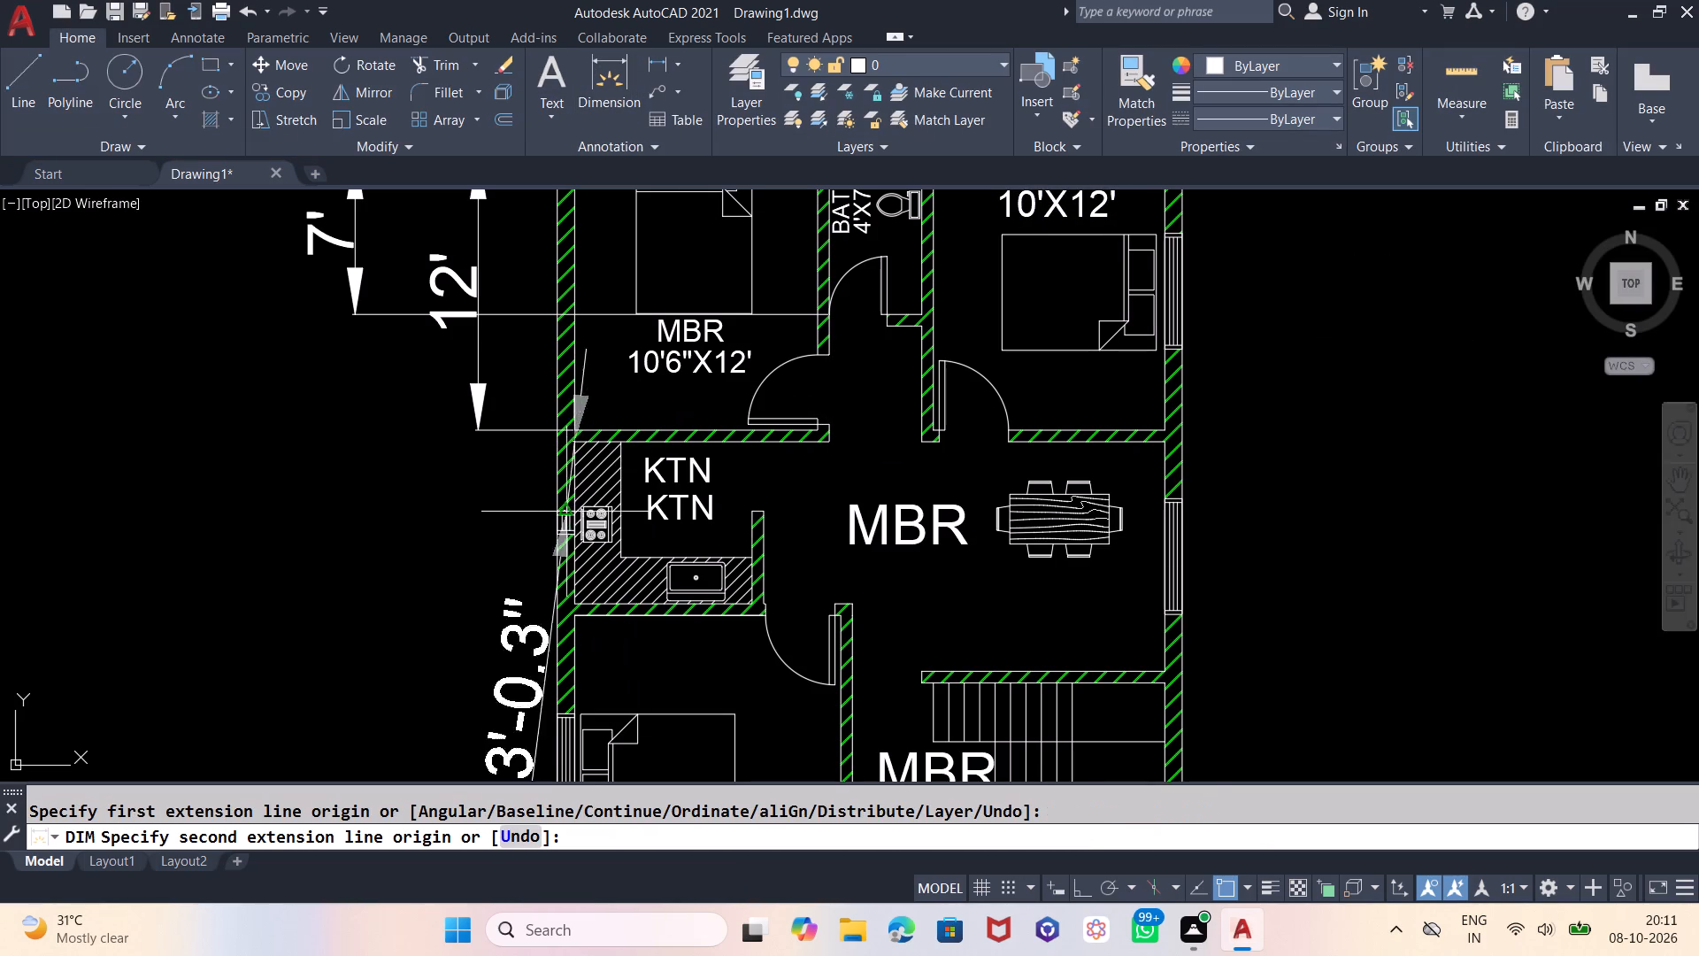
{"action": "left_click", "coordinate": [576, 597]}
{"action": "left_click", "coordinate": [494, 586]}
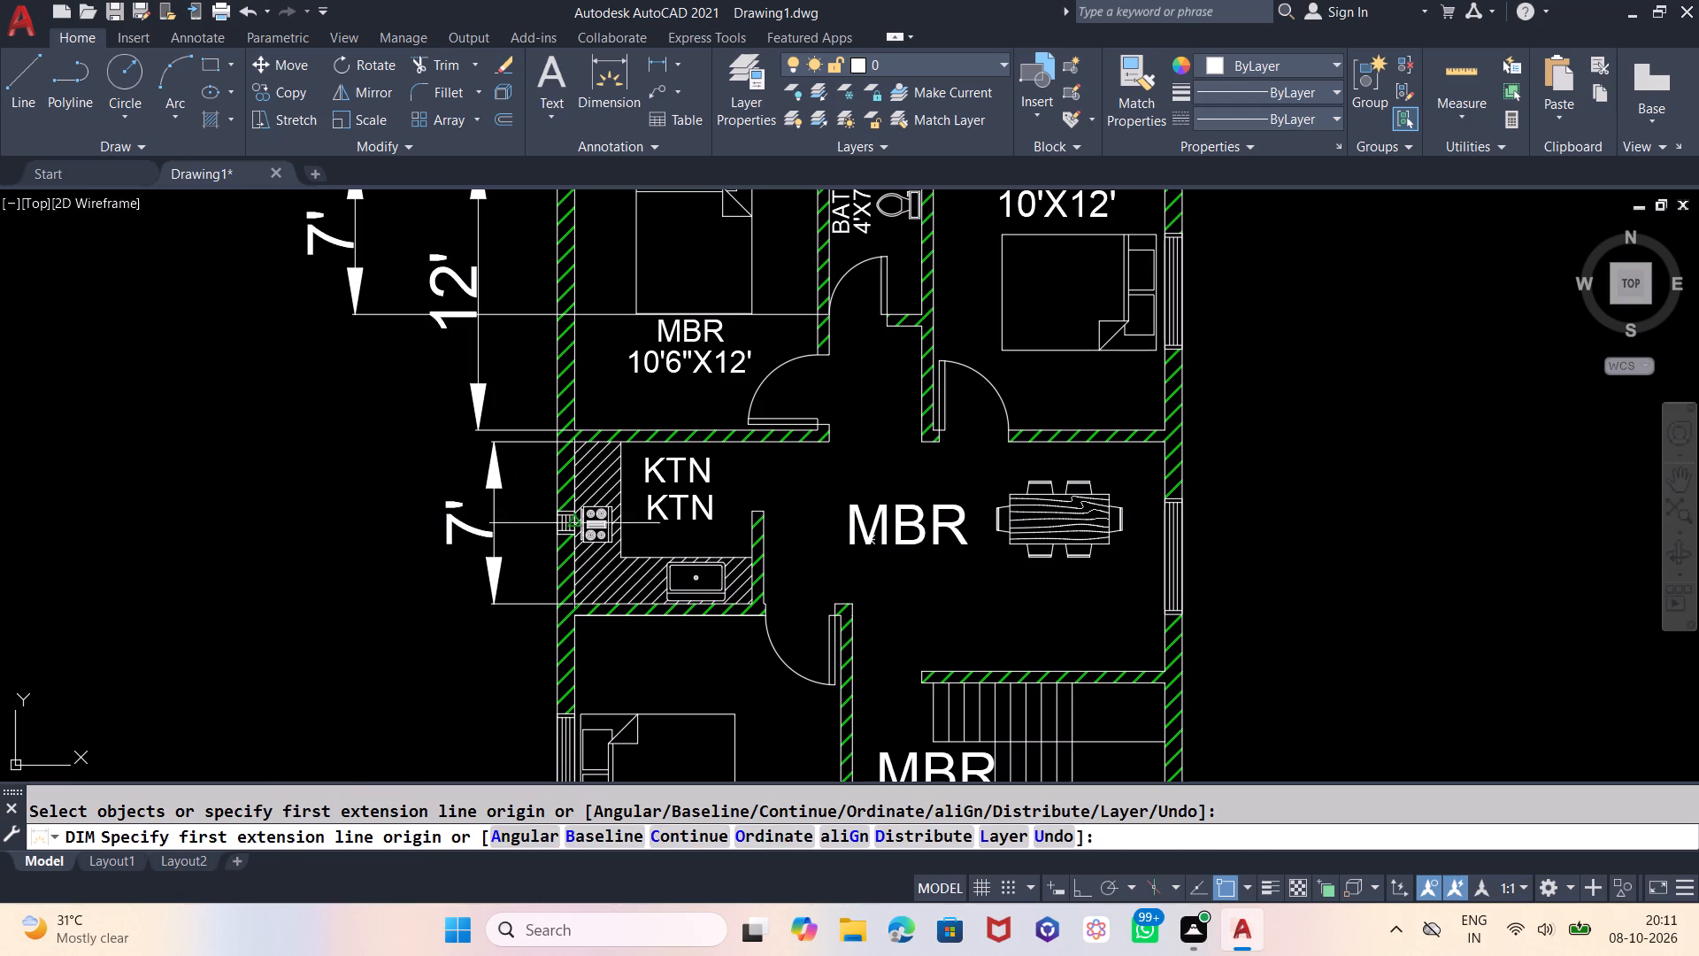
Dimension the kitchen's inside width along its south wall, placing the dimension just below that wall.
{"action": "left_click", "coordinate": [751, 509]}
{"action": "key", "text": "Escape"}
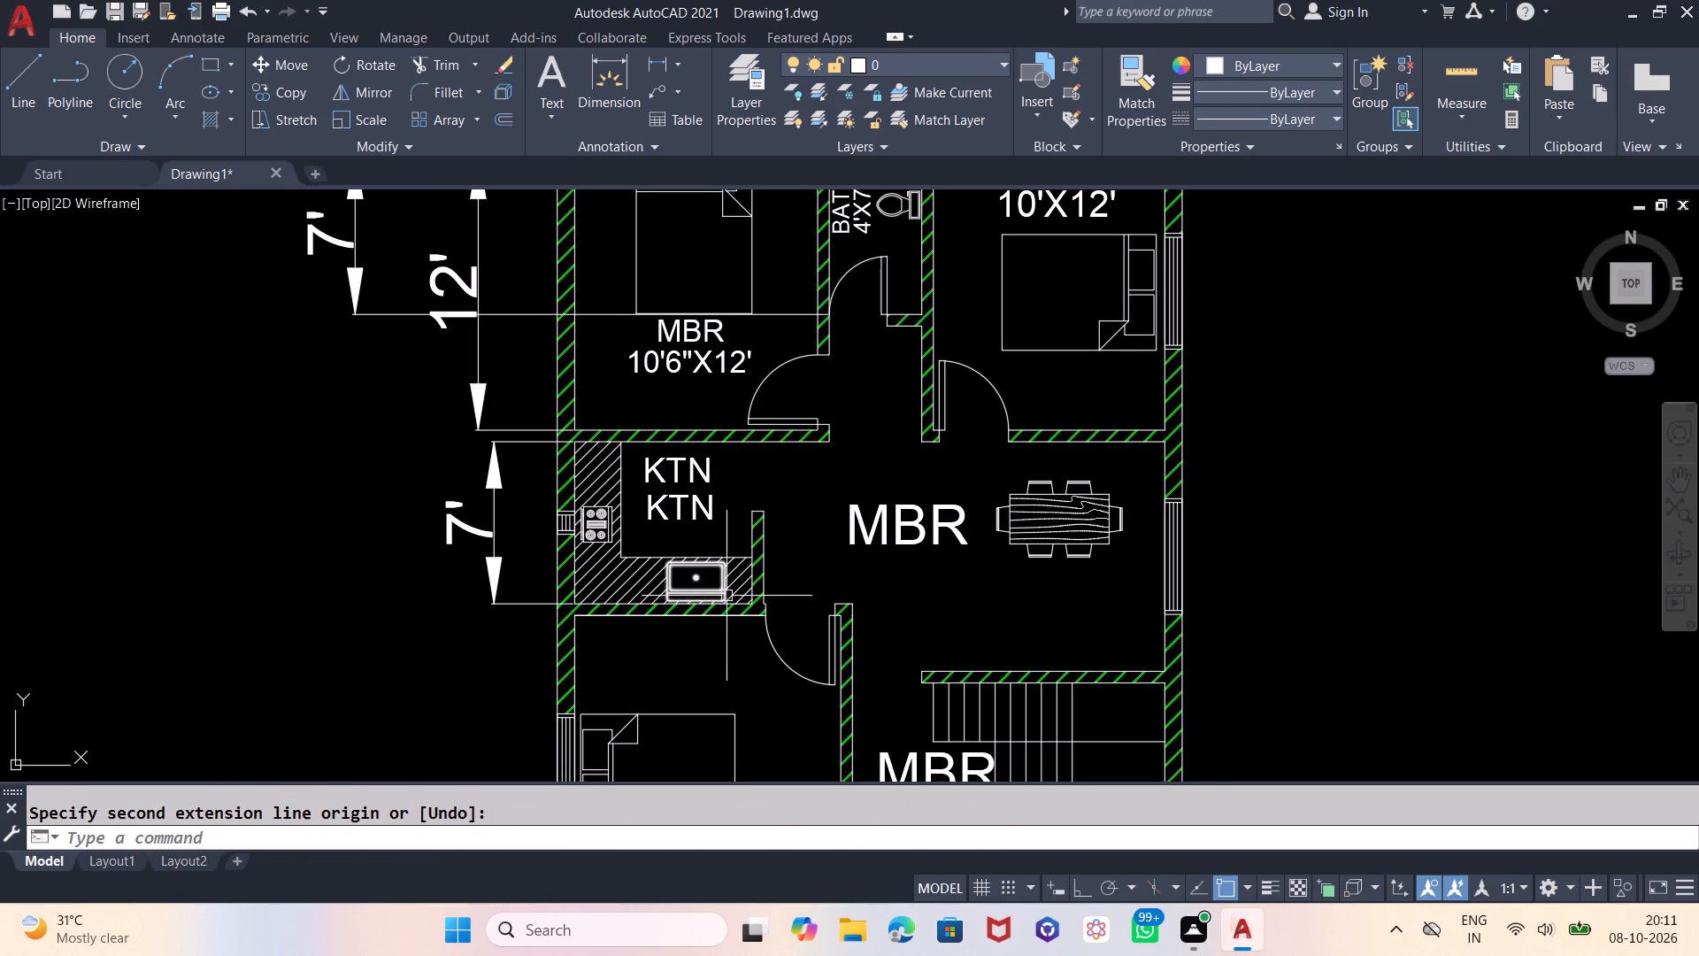
{"action": "left_click", "coordinate": [626, 75]}
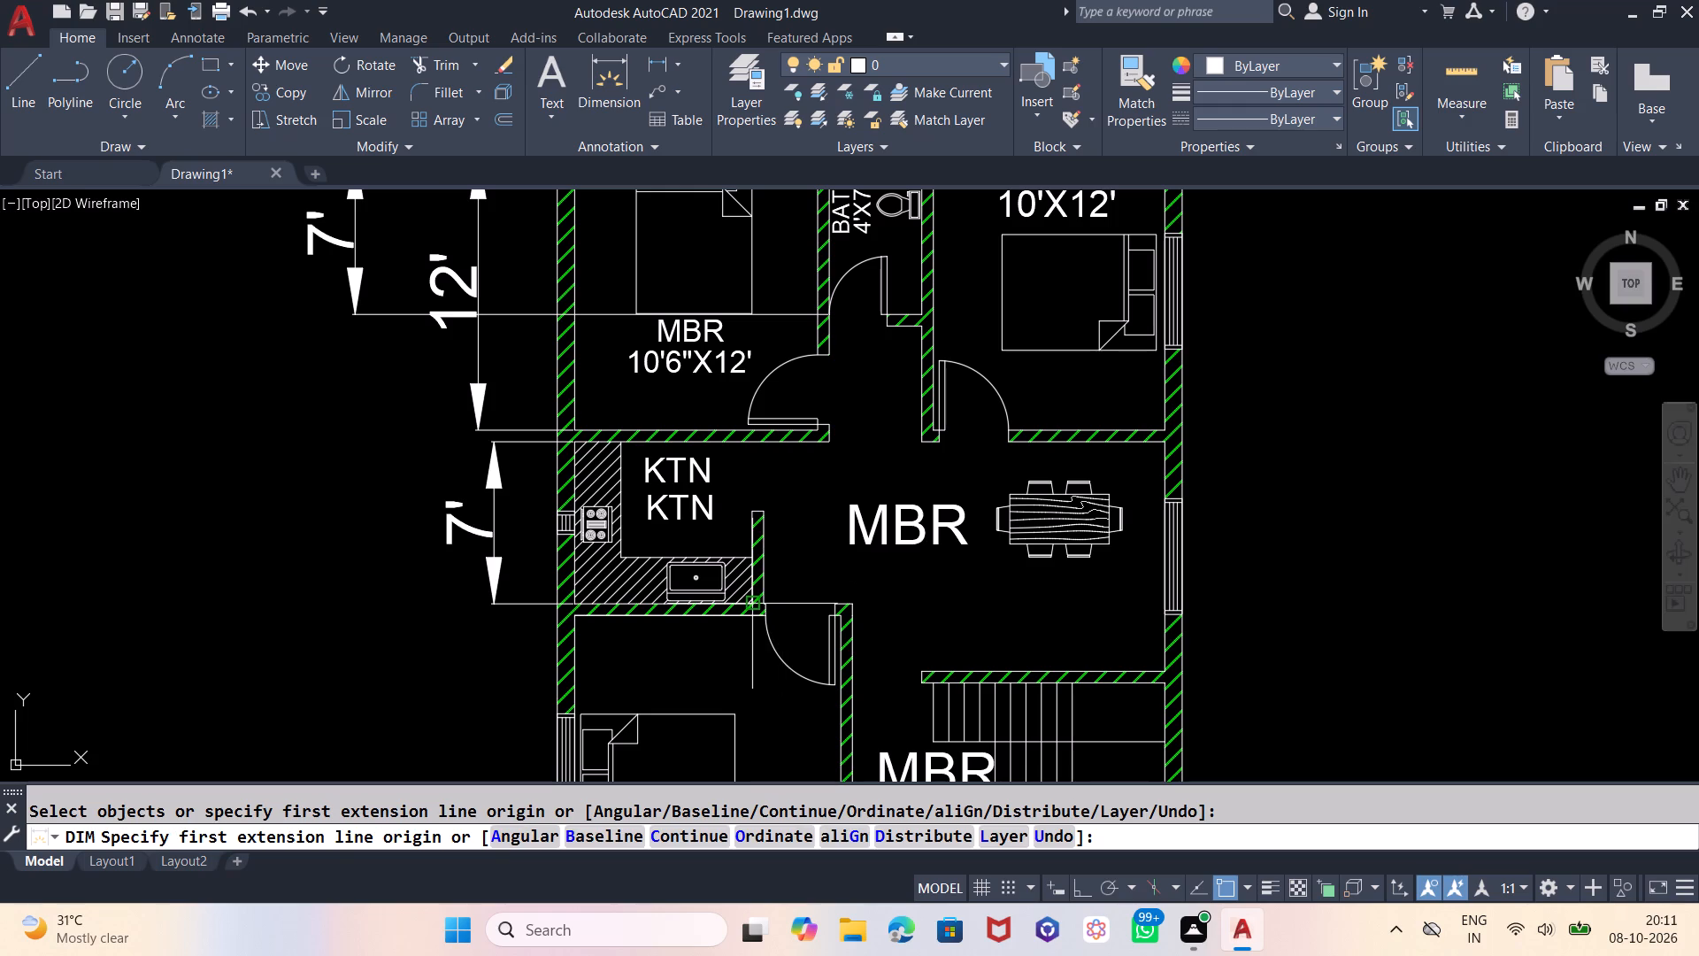
{"action": "left_click", "coordinate": [752, 603]}
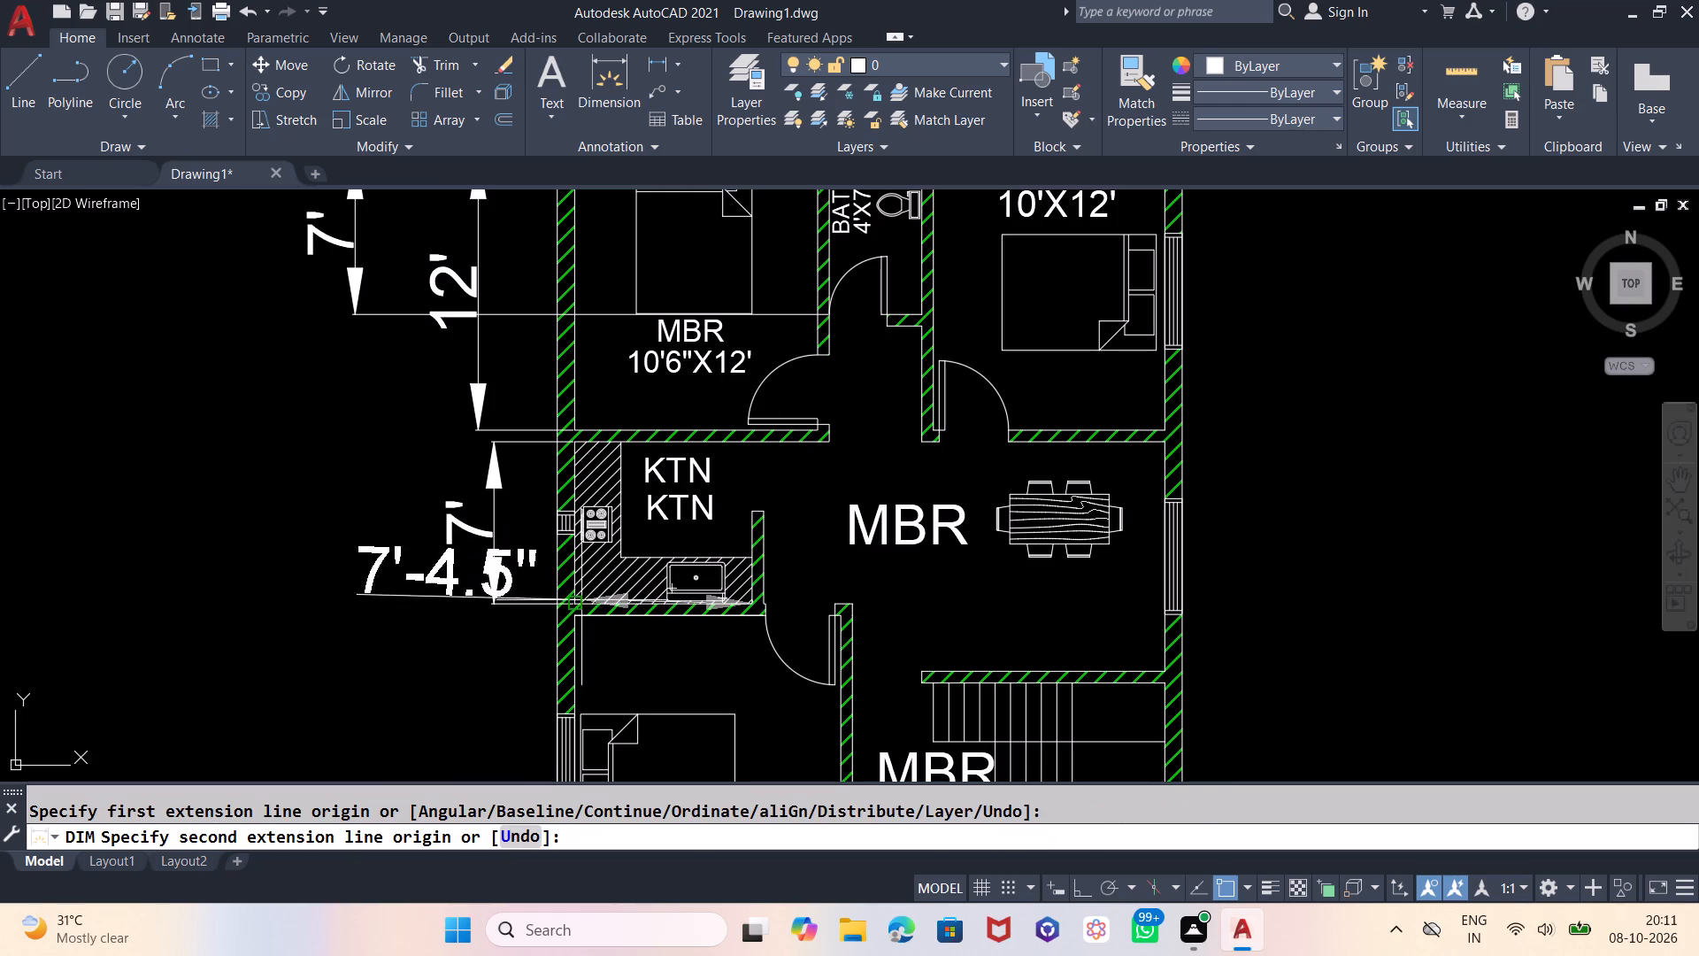
{"action": "left_click", "coordinate": [577, 603]}
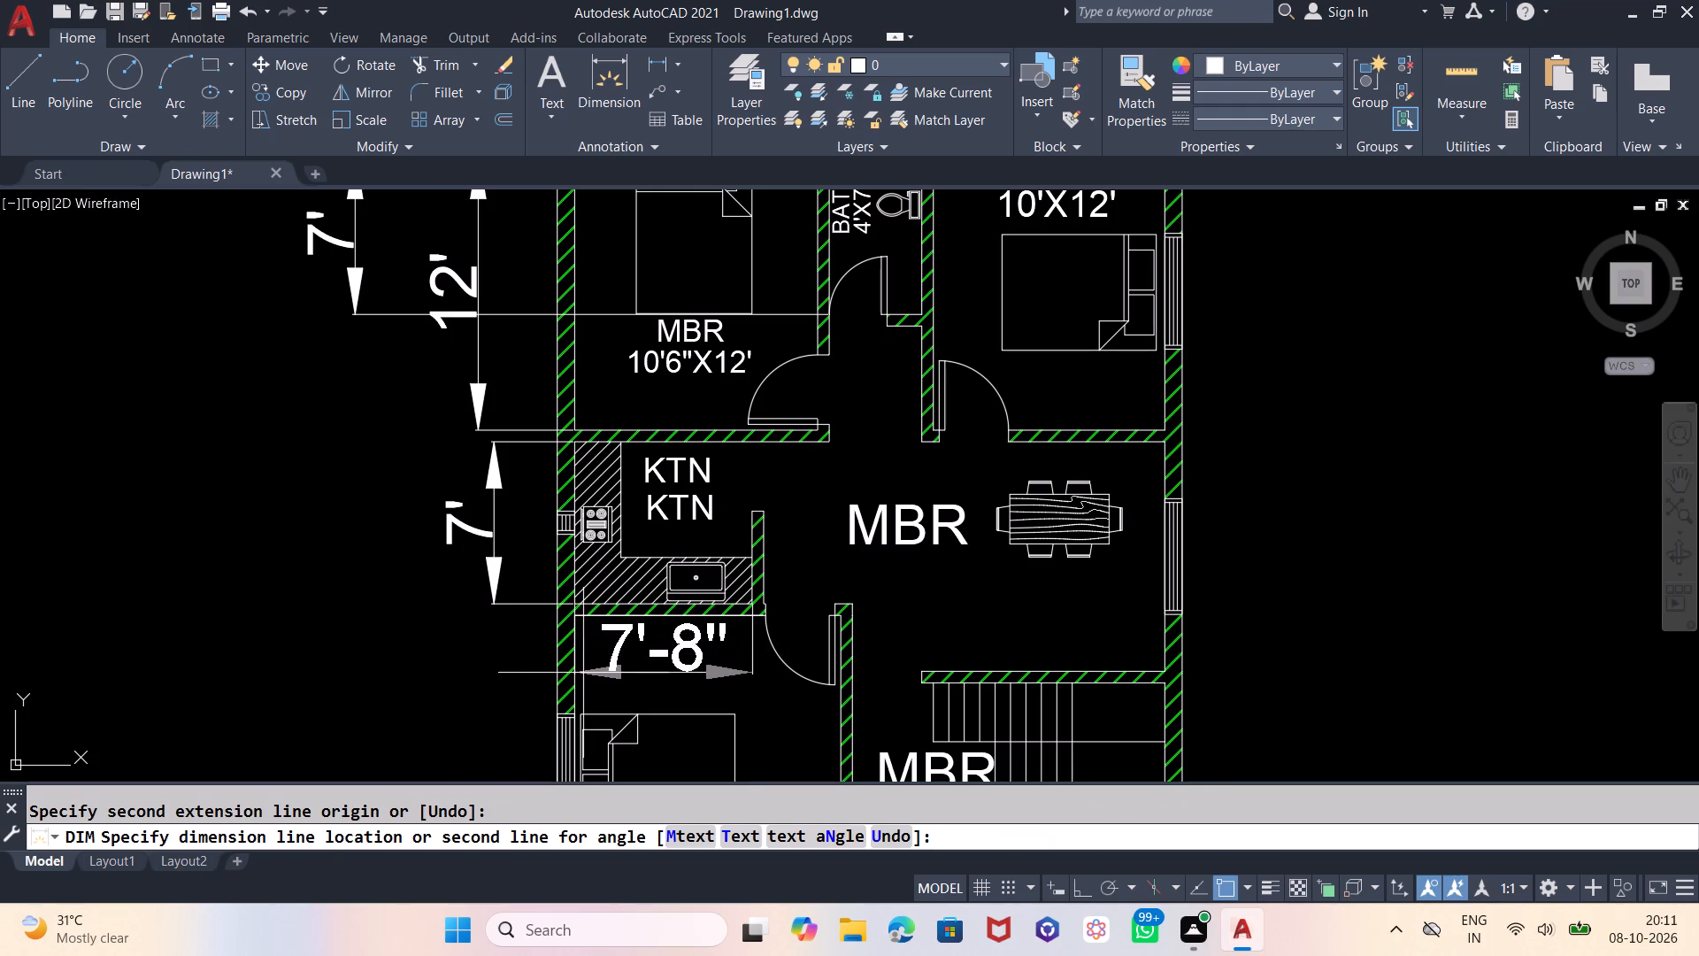
{"action": "left_click", "coordinate": [583, 673]}
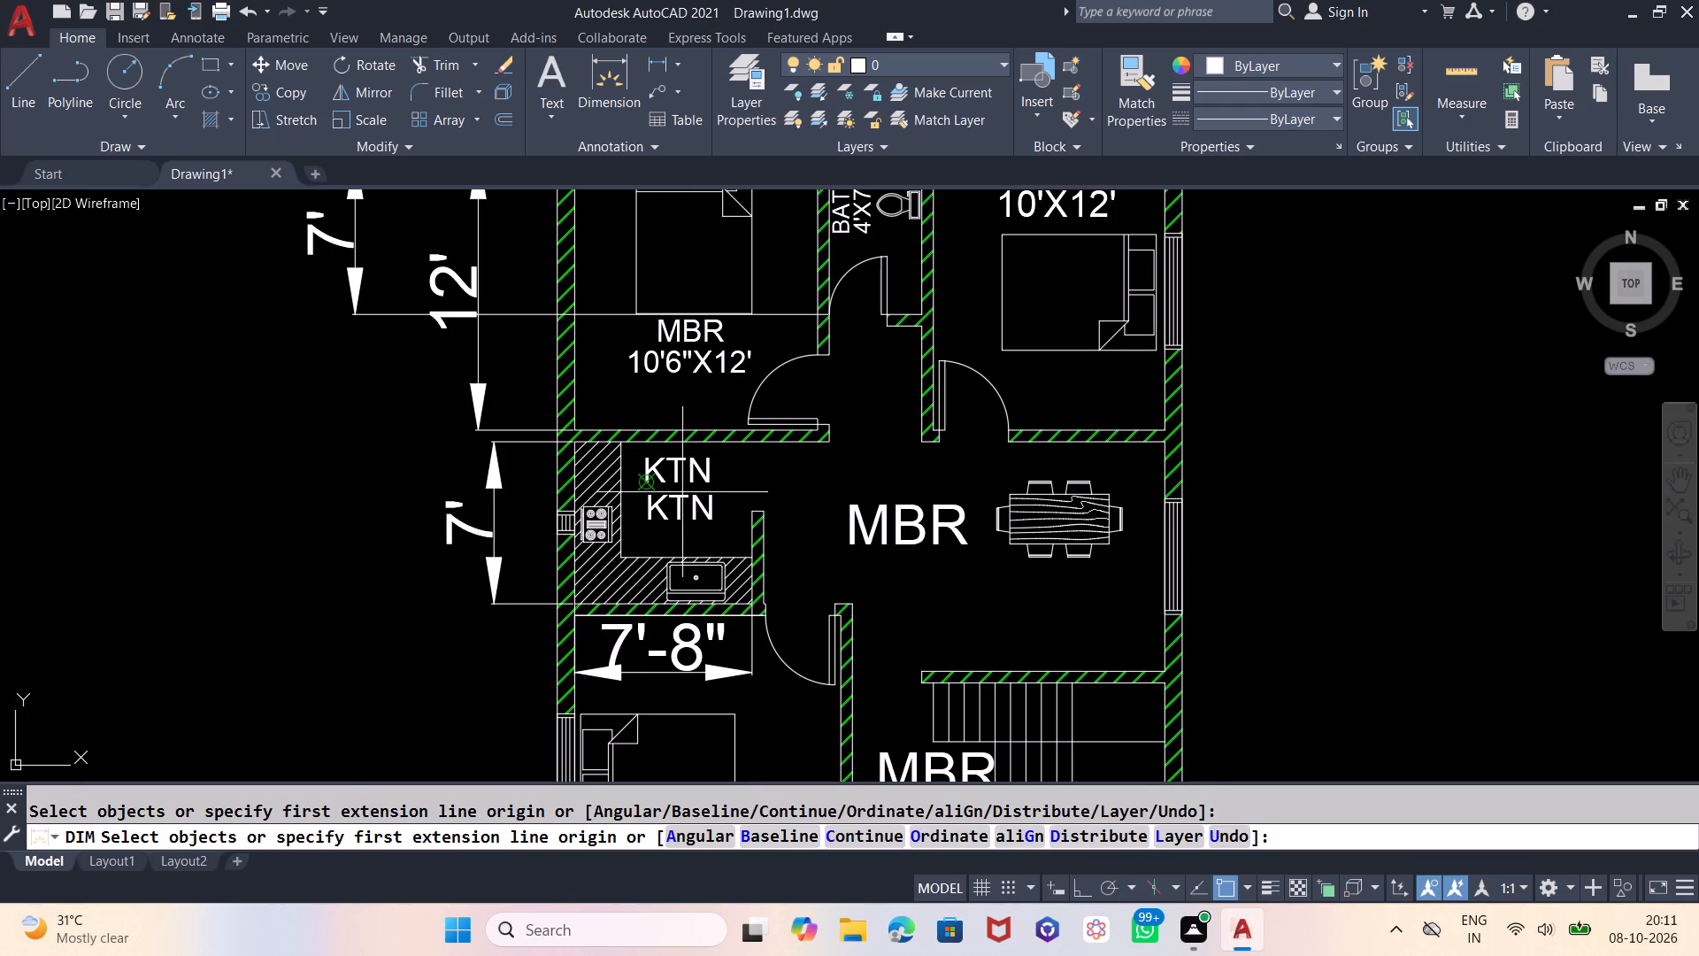
{"action": "key", "text": "Escape"}
Replace the text of the lower KTN copy in the kitchen with 7'8"X7'.
{"action": "double_click", "coordinate": [704, 513]}
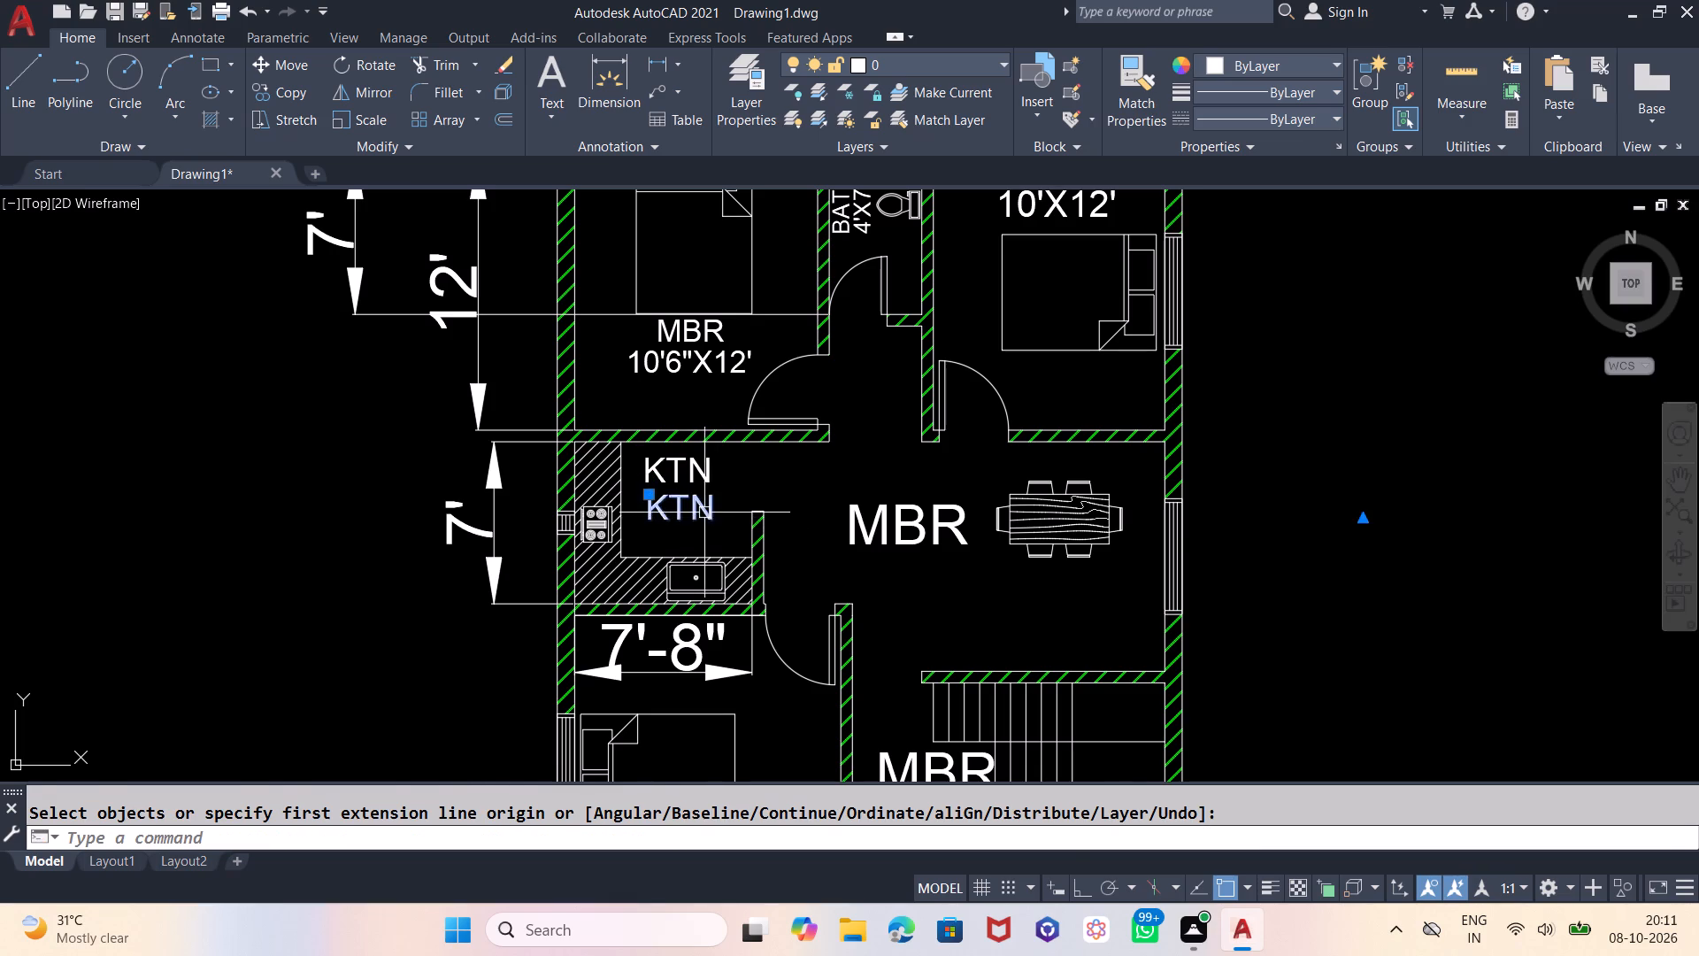
{"action": "left_click", "coordinate": [729, 503]}
{"action": "key", "text": "BackSpace"}
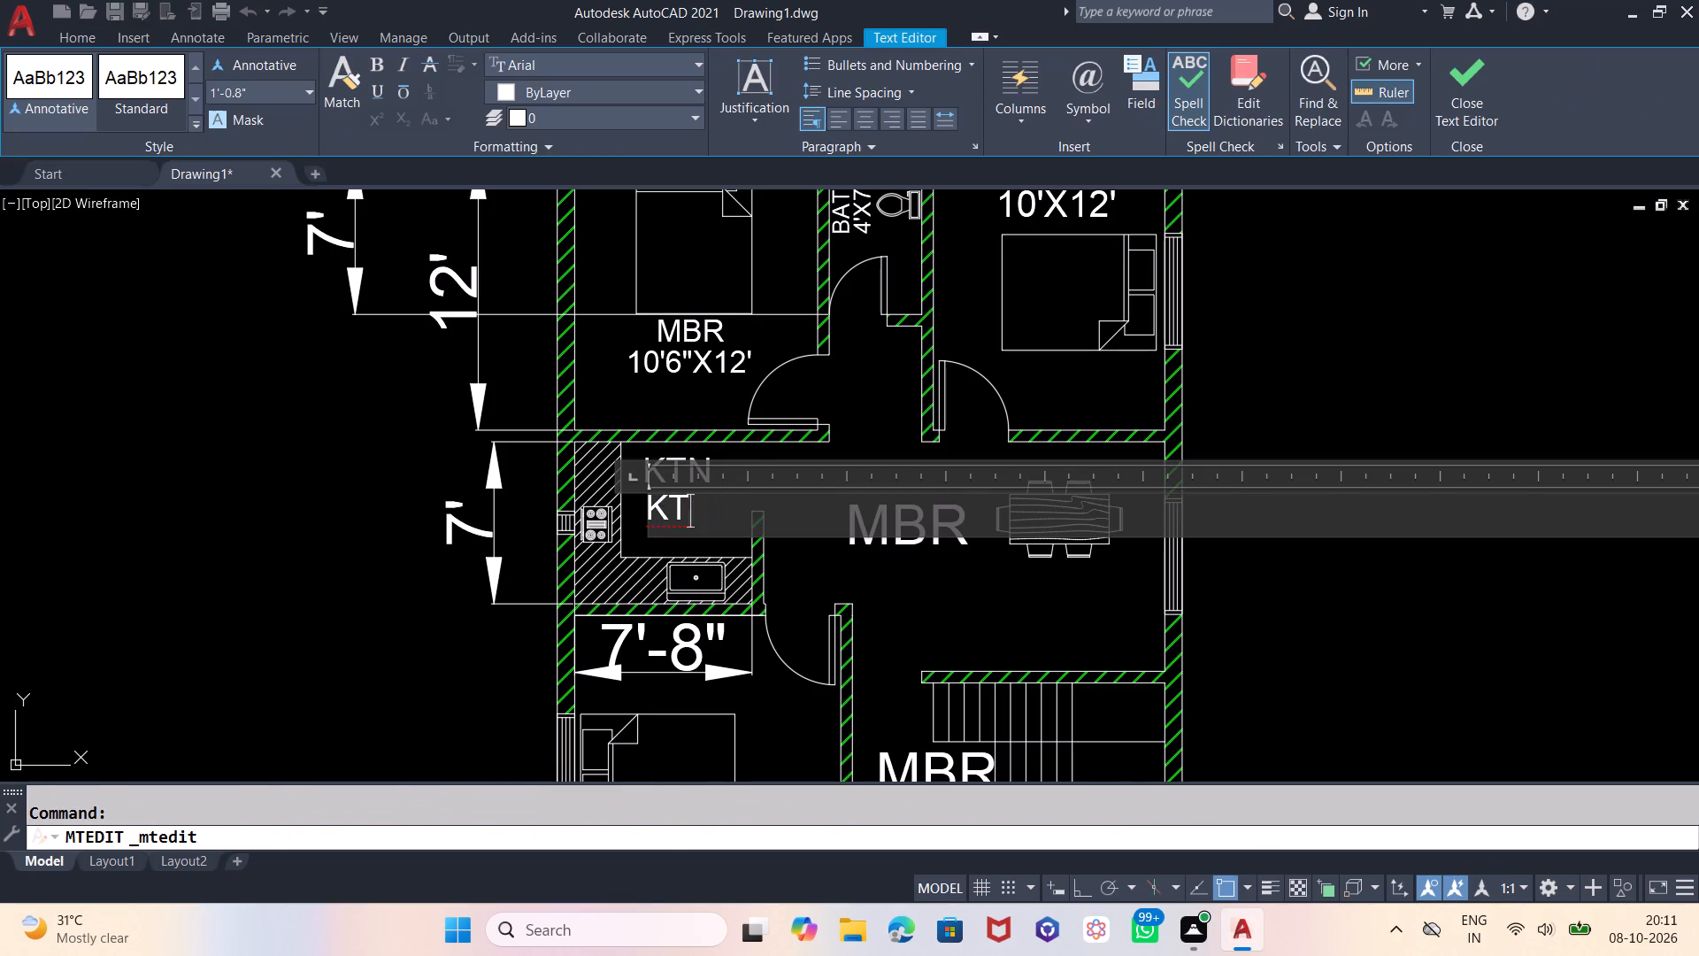
{"action": "key", "text": "BackSpace"}
{"action": "key", "text": "BackSpace"}
{"action": "key", "text": "7"}
{"action": "type", "text": "'8"}
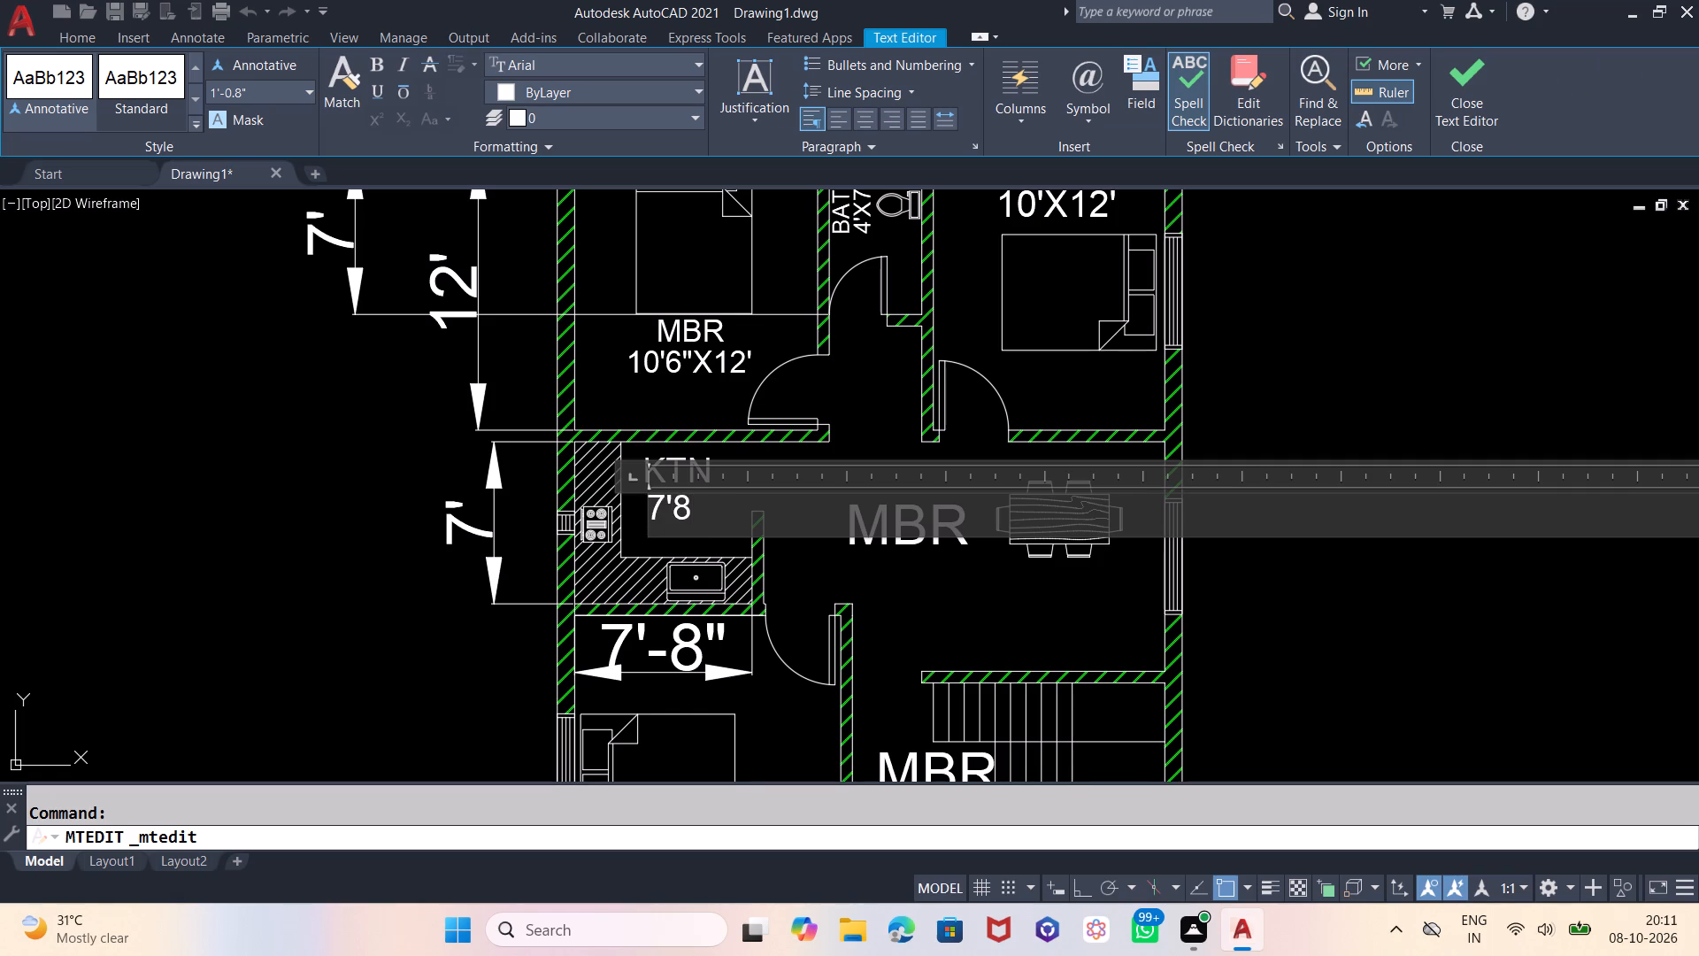
{"action": "key", "text": "shift+quotedbl"}
{"action": "key", "text": "x"}
{"action": "type", "text": "7'"}
{"action": "left_click", "coordinate": [1391, 320]}
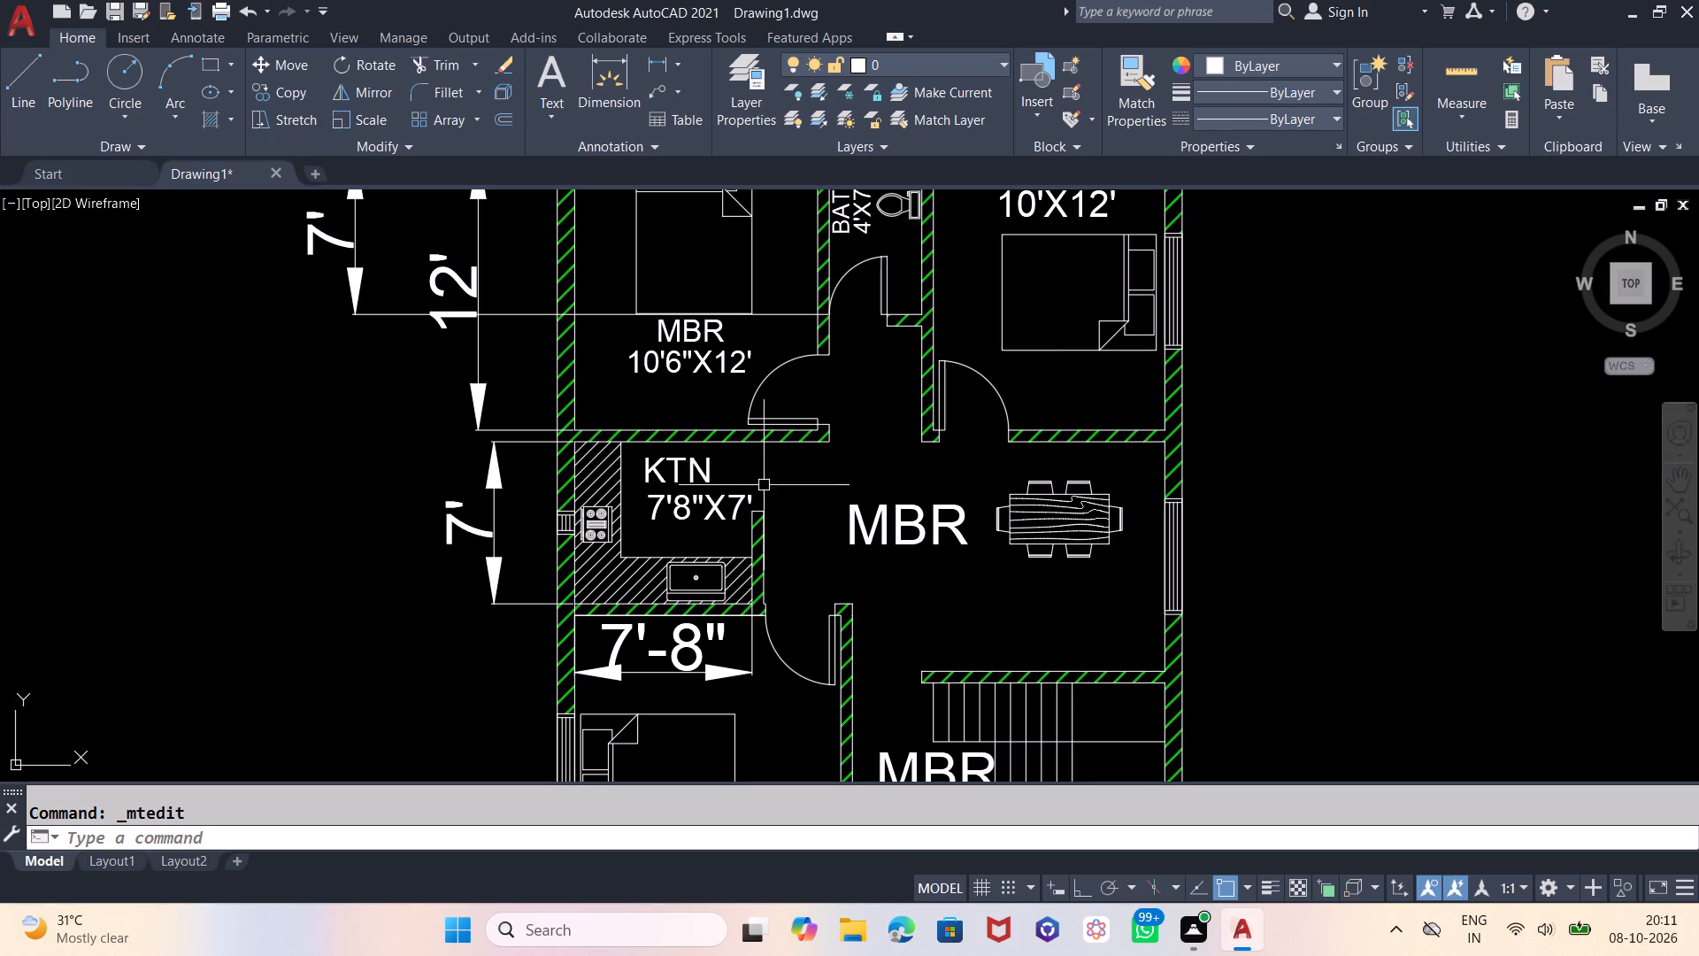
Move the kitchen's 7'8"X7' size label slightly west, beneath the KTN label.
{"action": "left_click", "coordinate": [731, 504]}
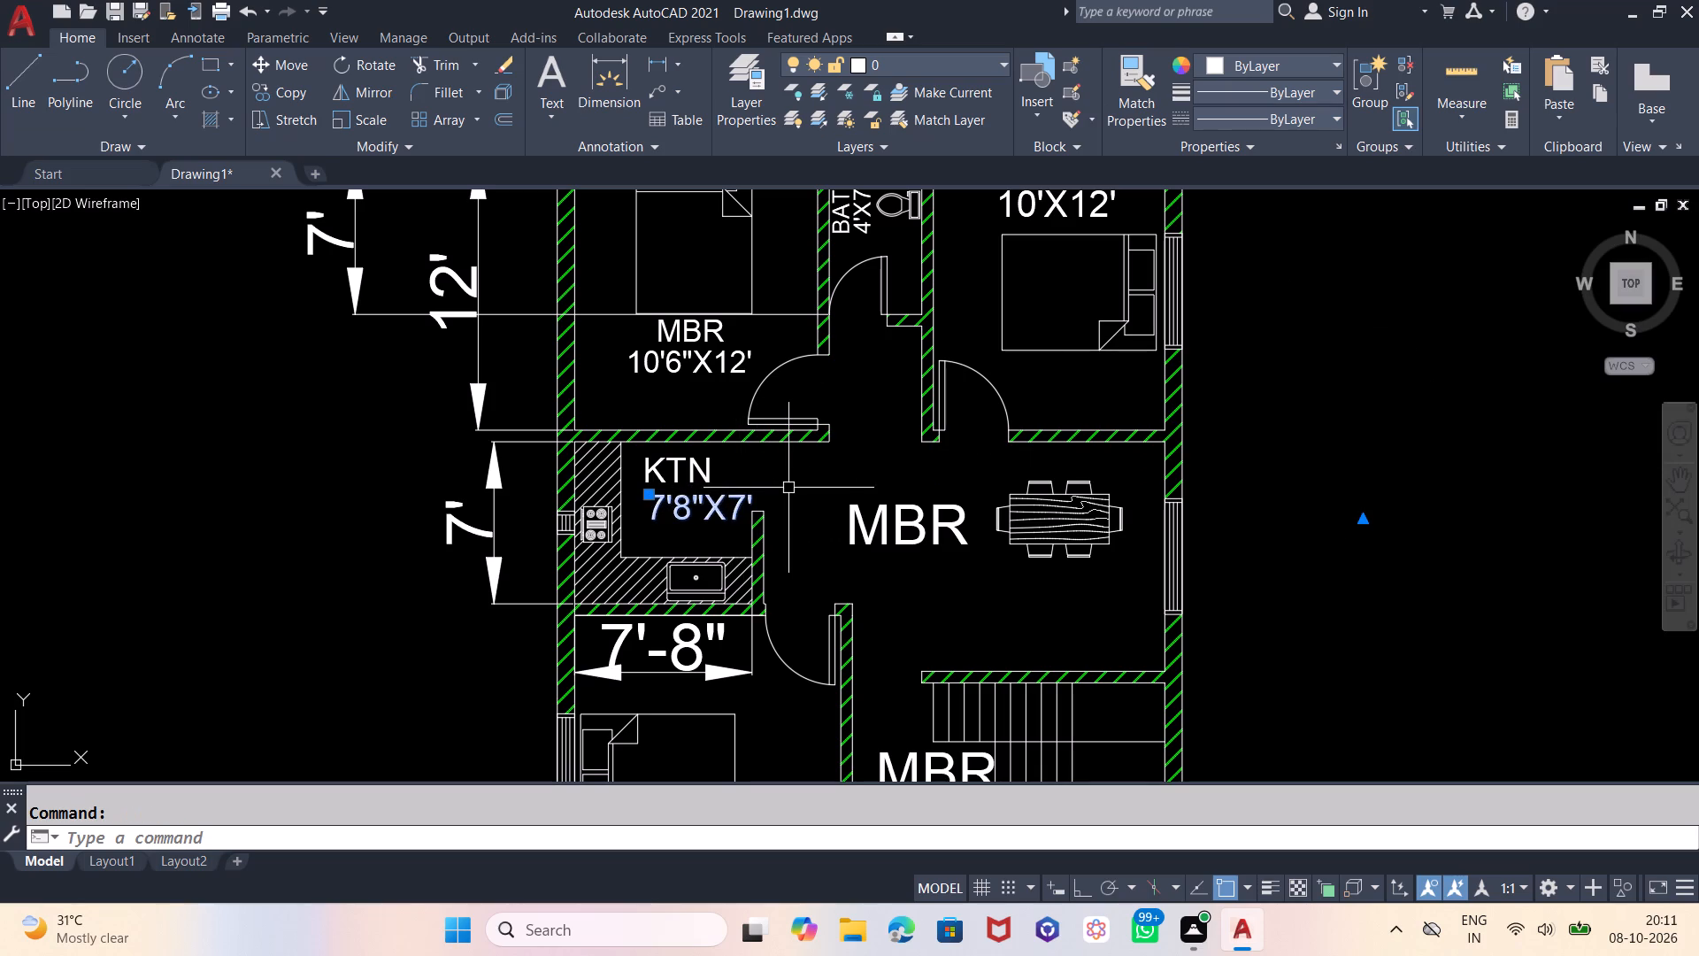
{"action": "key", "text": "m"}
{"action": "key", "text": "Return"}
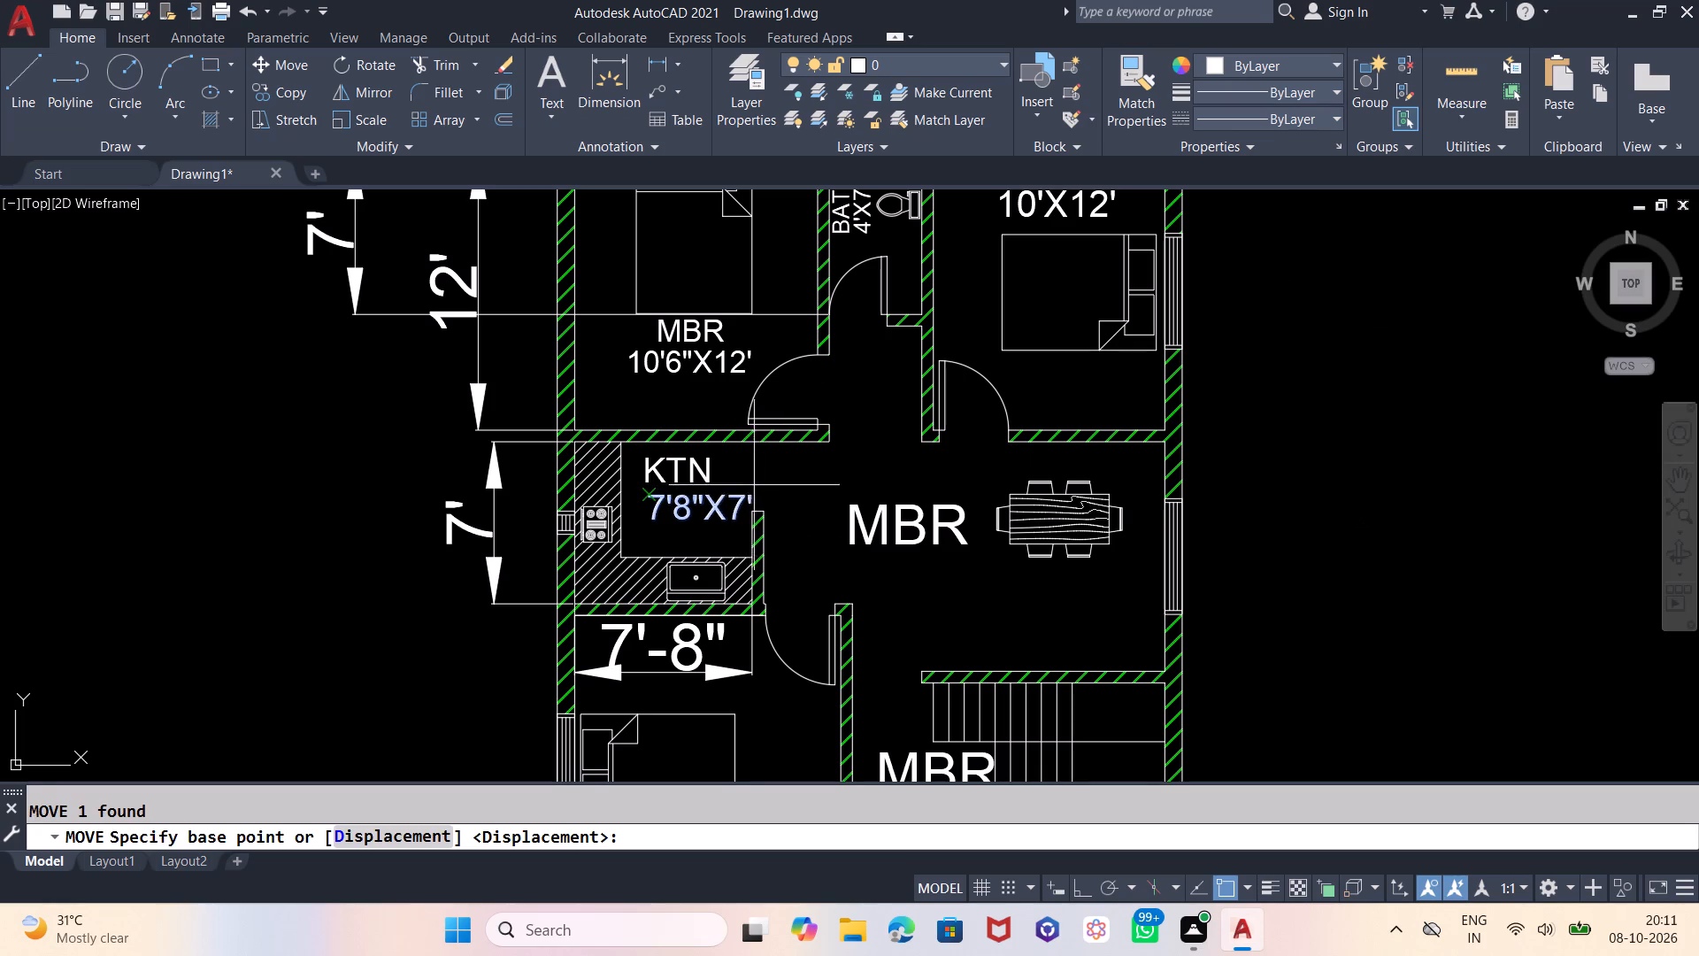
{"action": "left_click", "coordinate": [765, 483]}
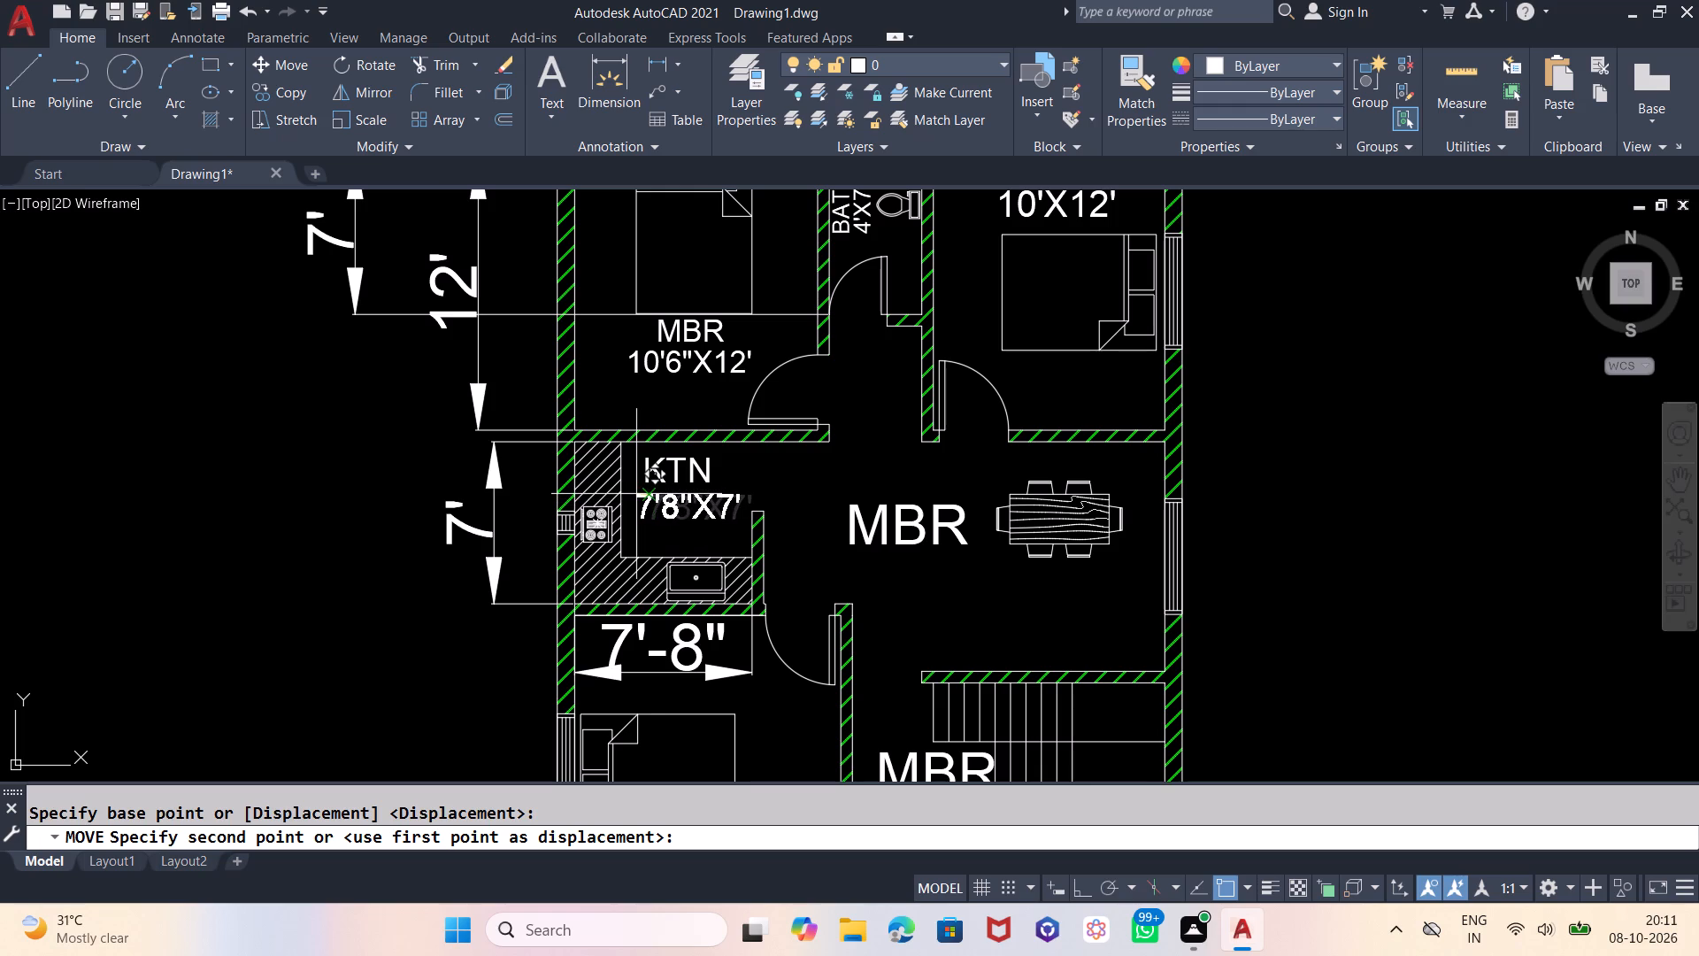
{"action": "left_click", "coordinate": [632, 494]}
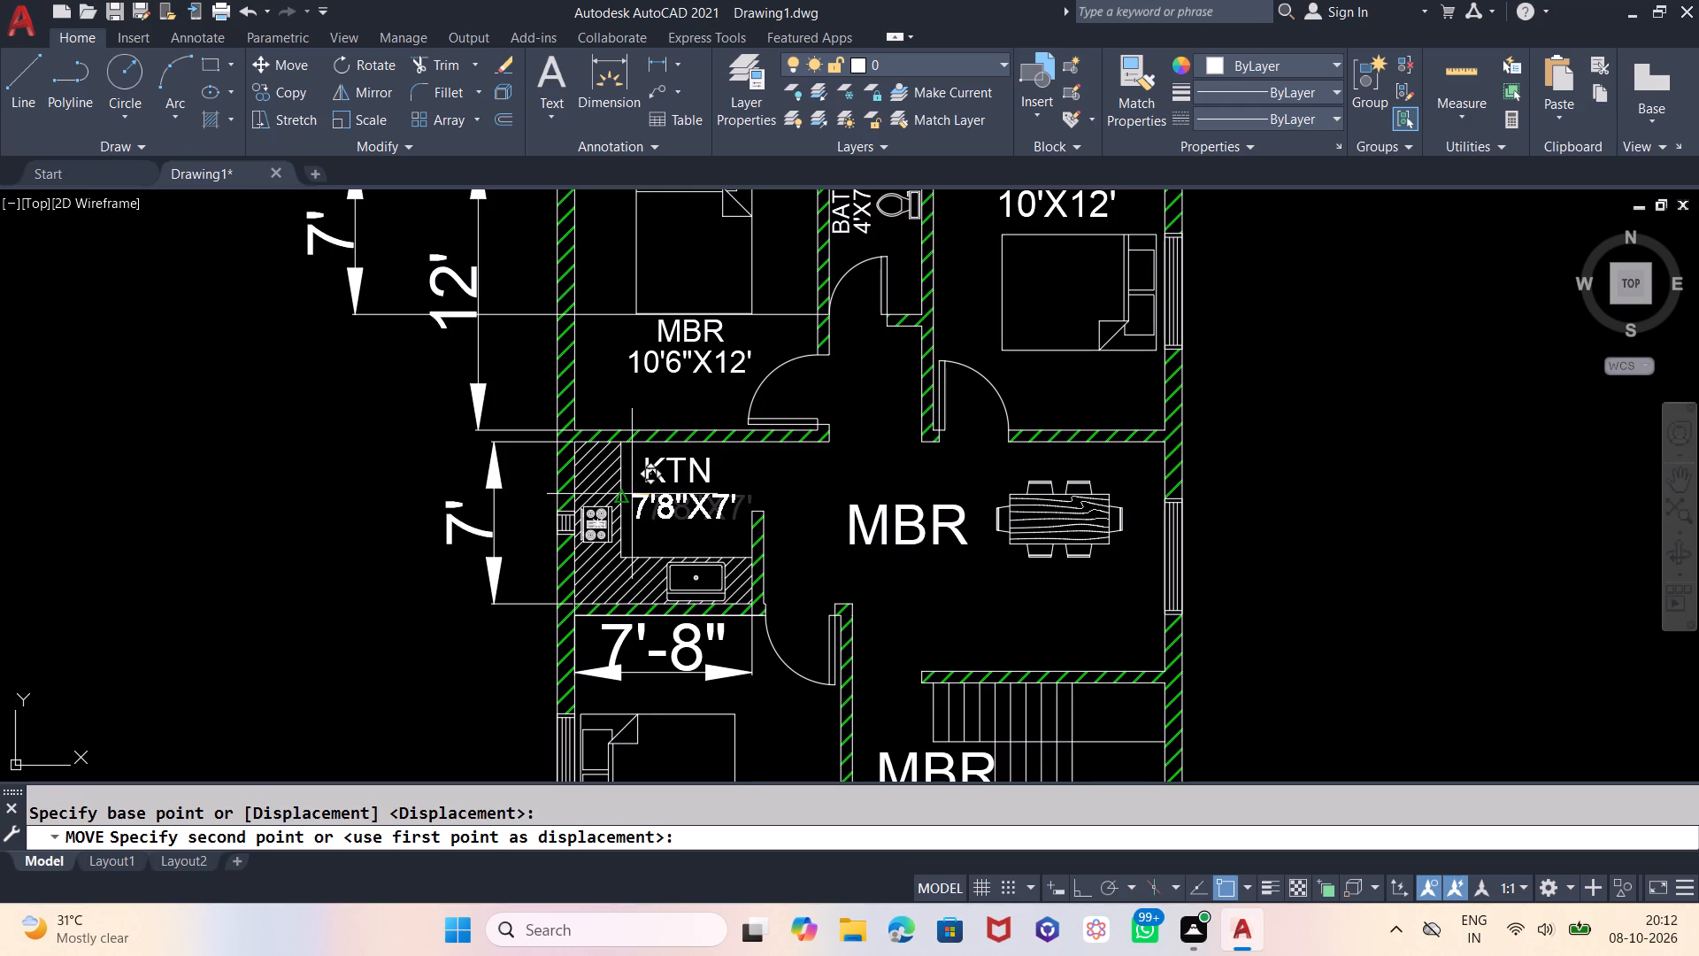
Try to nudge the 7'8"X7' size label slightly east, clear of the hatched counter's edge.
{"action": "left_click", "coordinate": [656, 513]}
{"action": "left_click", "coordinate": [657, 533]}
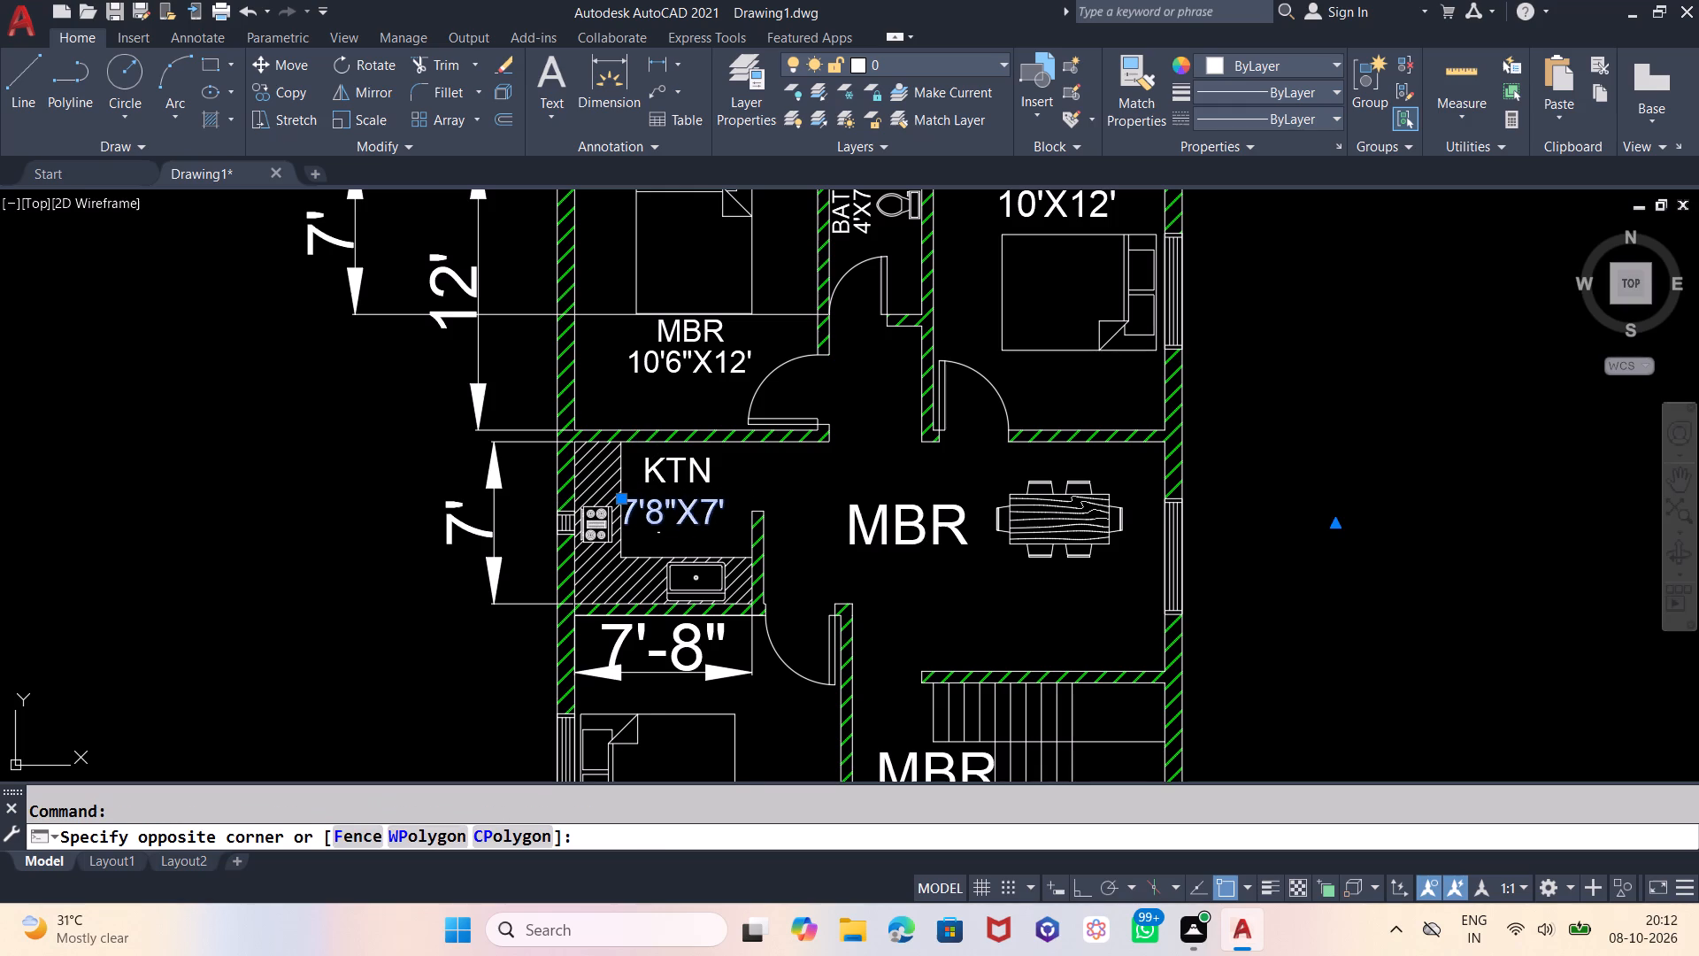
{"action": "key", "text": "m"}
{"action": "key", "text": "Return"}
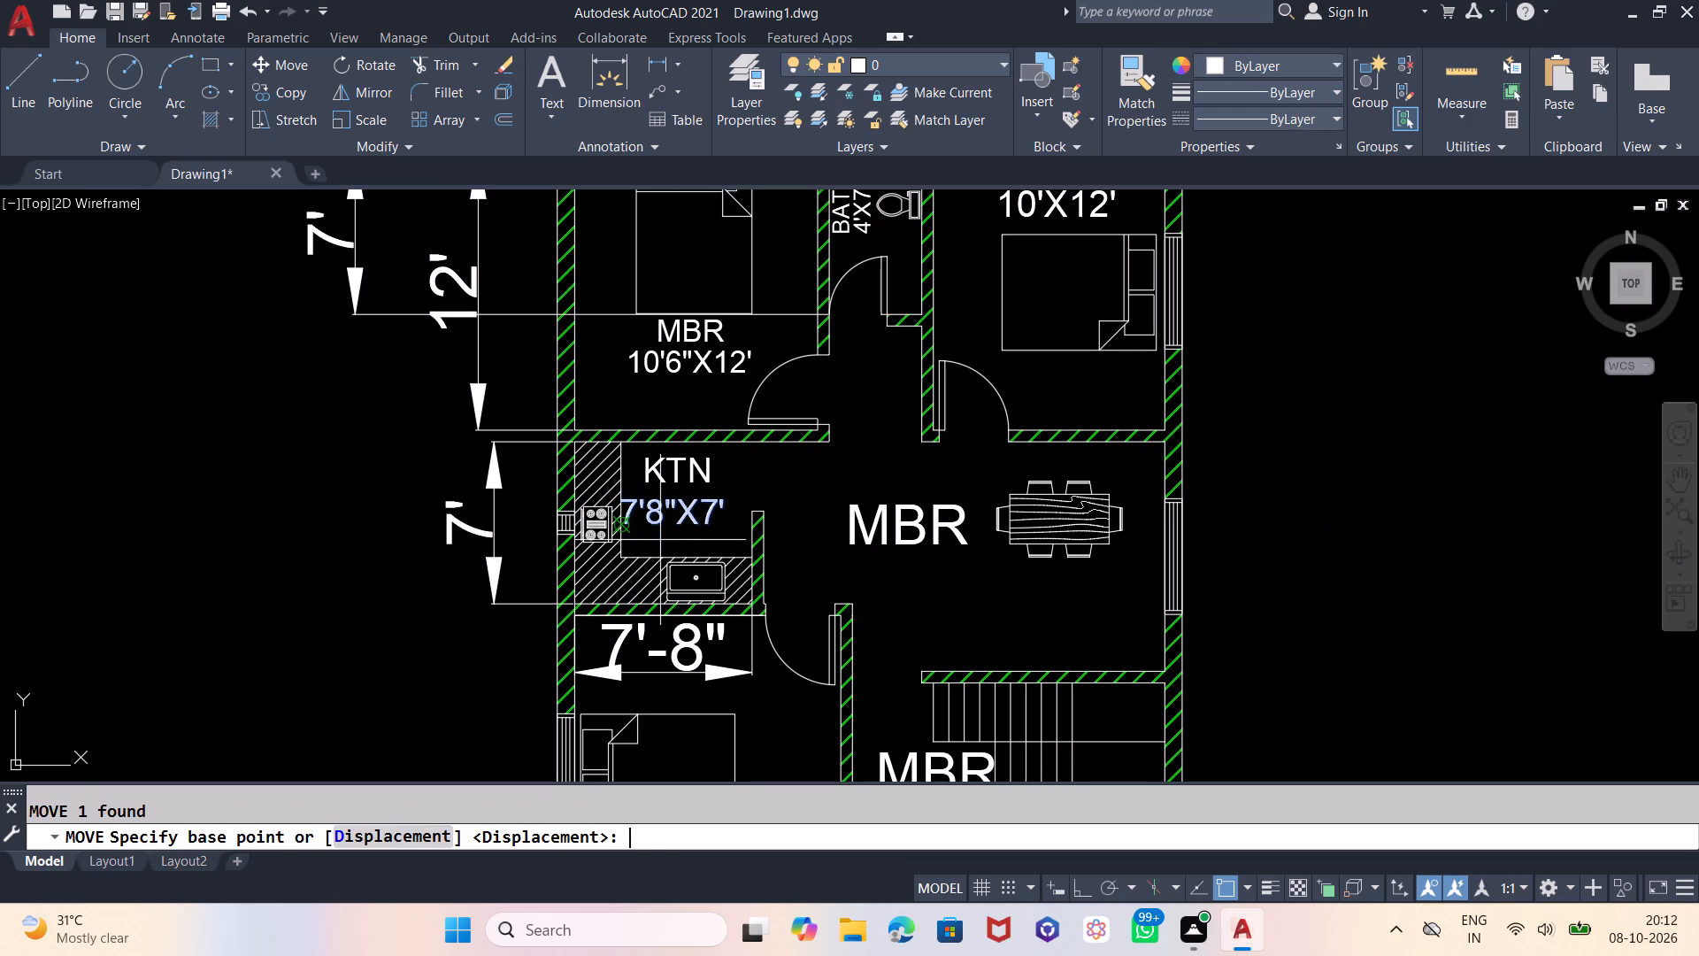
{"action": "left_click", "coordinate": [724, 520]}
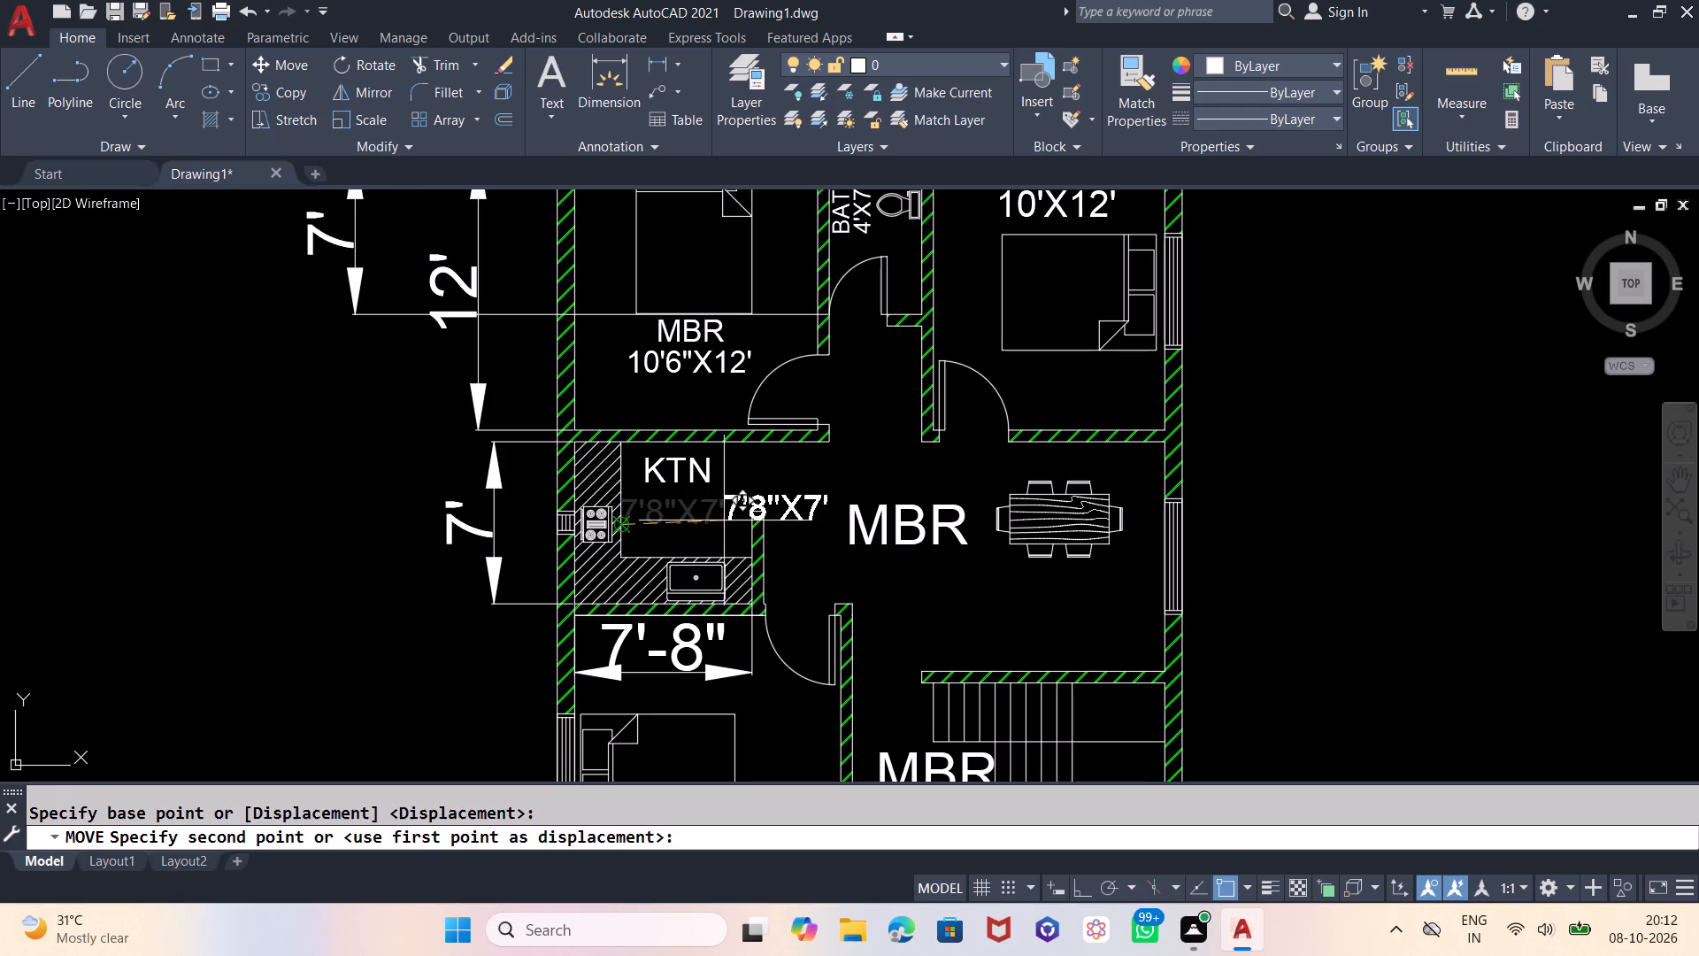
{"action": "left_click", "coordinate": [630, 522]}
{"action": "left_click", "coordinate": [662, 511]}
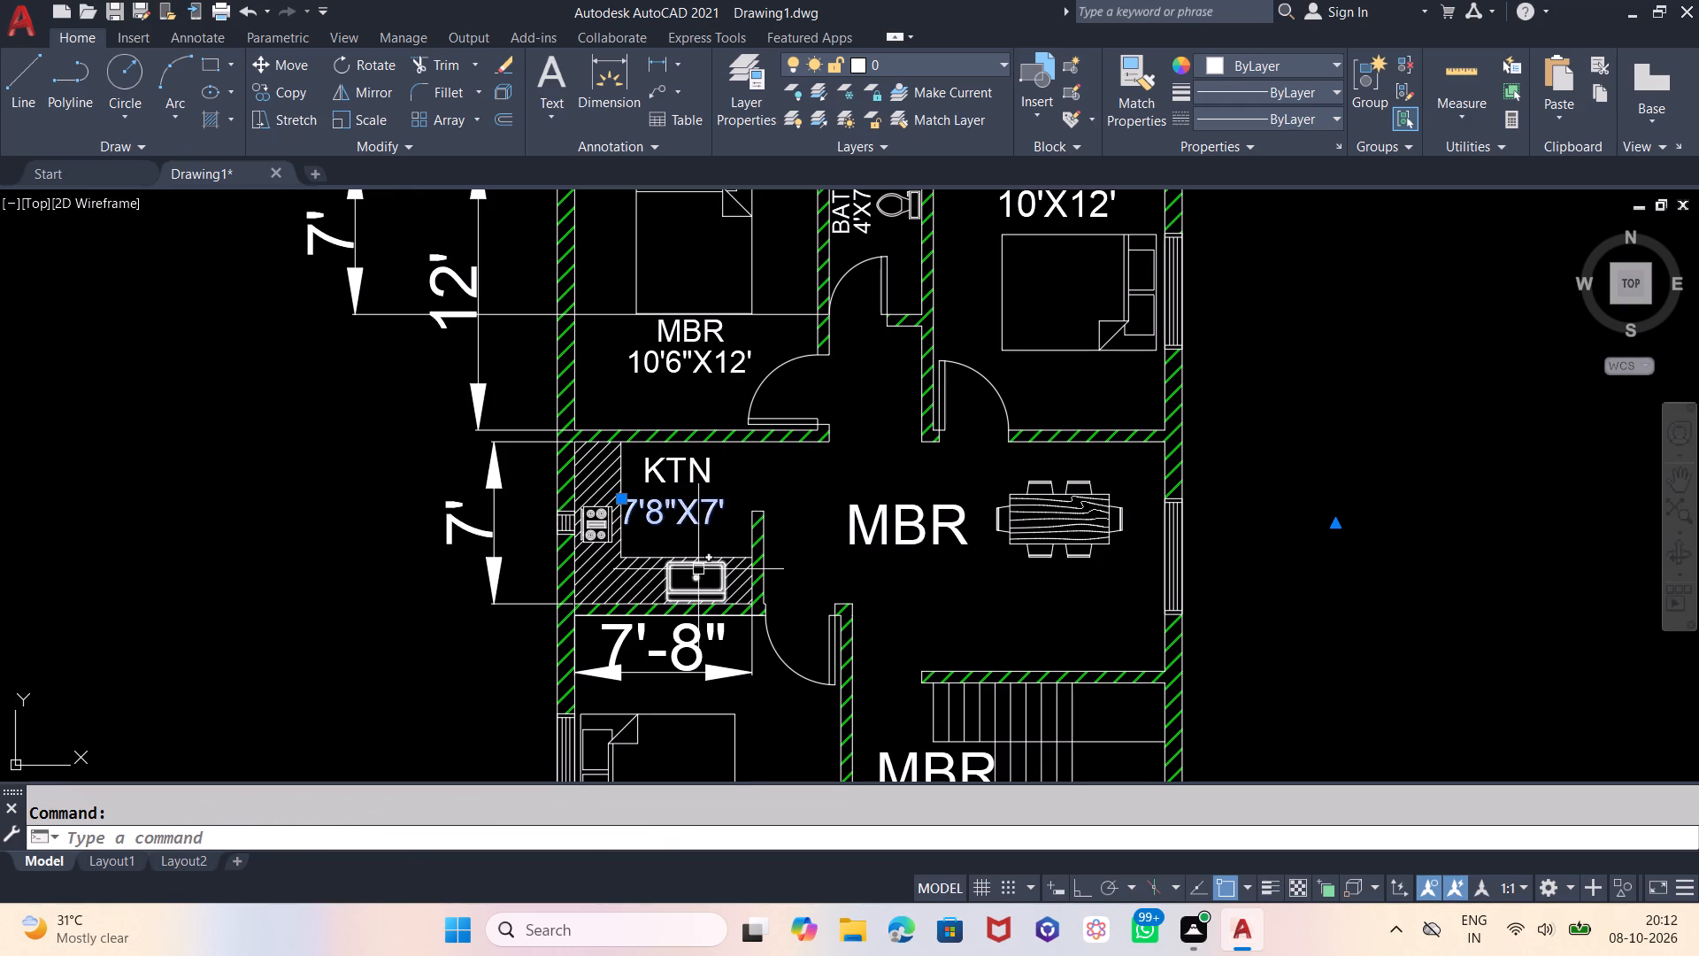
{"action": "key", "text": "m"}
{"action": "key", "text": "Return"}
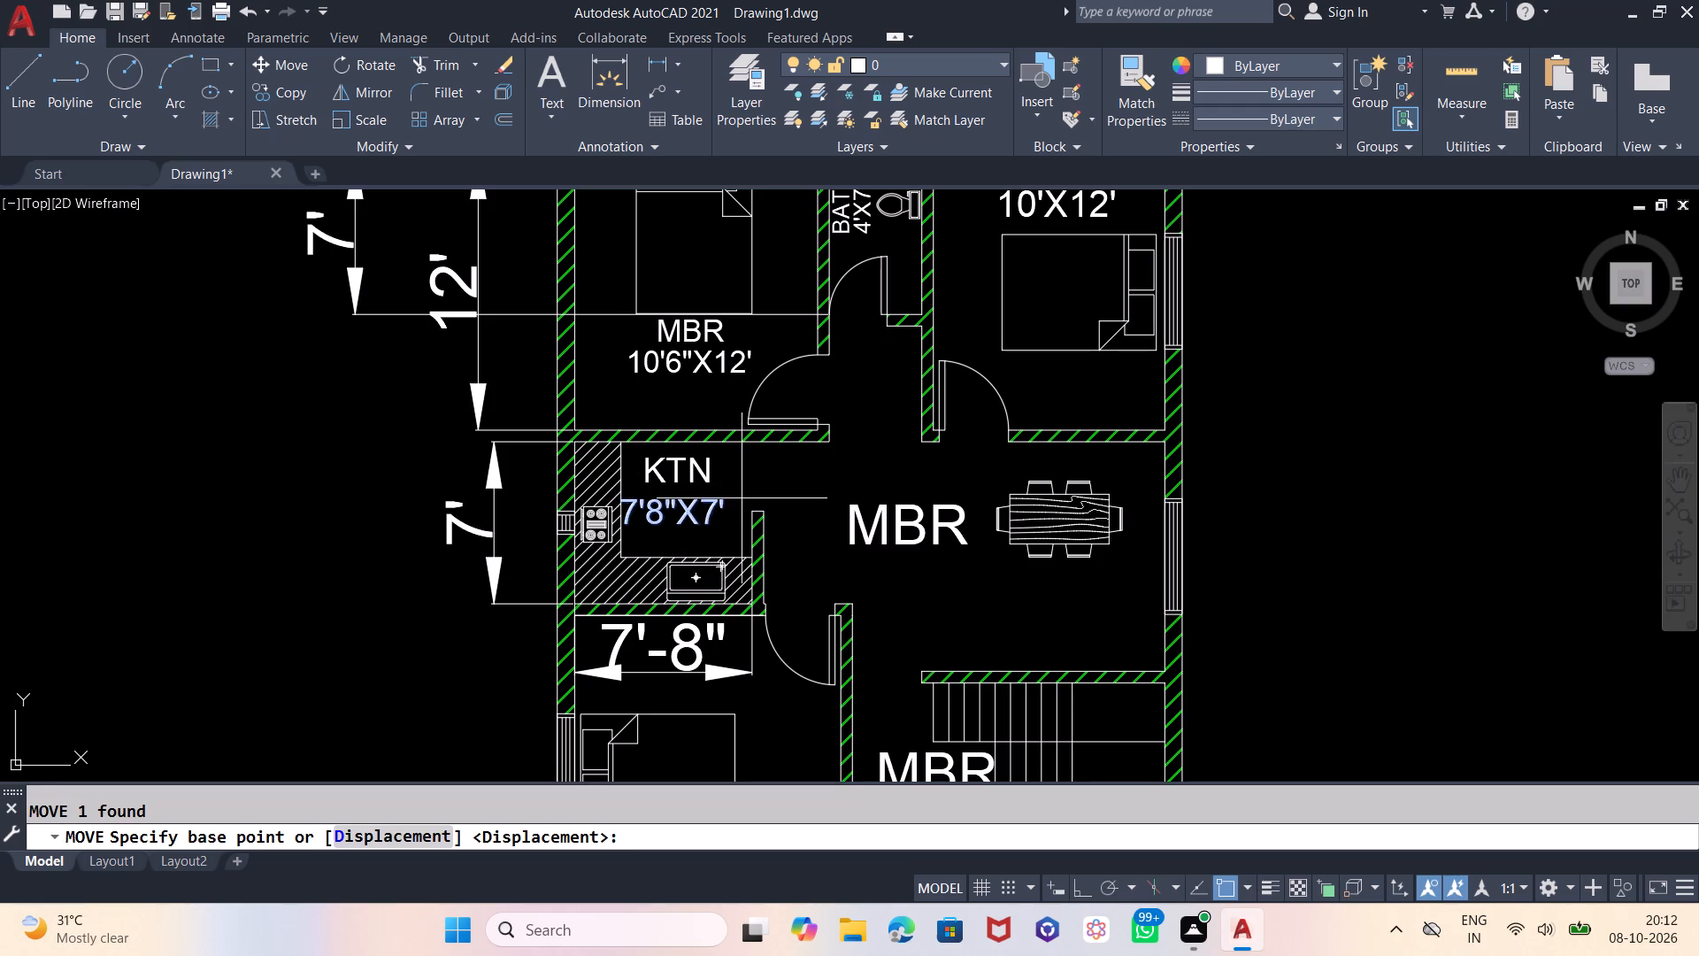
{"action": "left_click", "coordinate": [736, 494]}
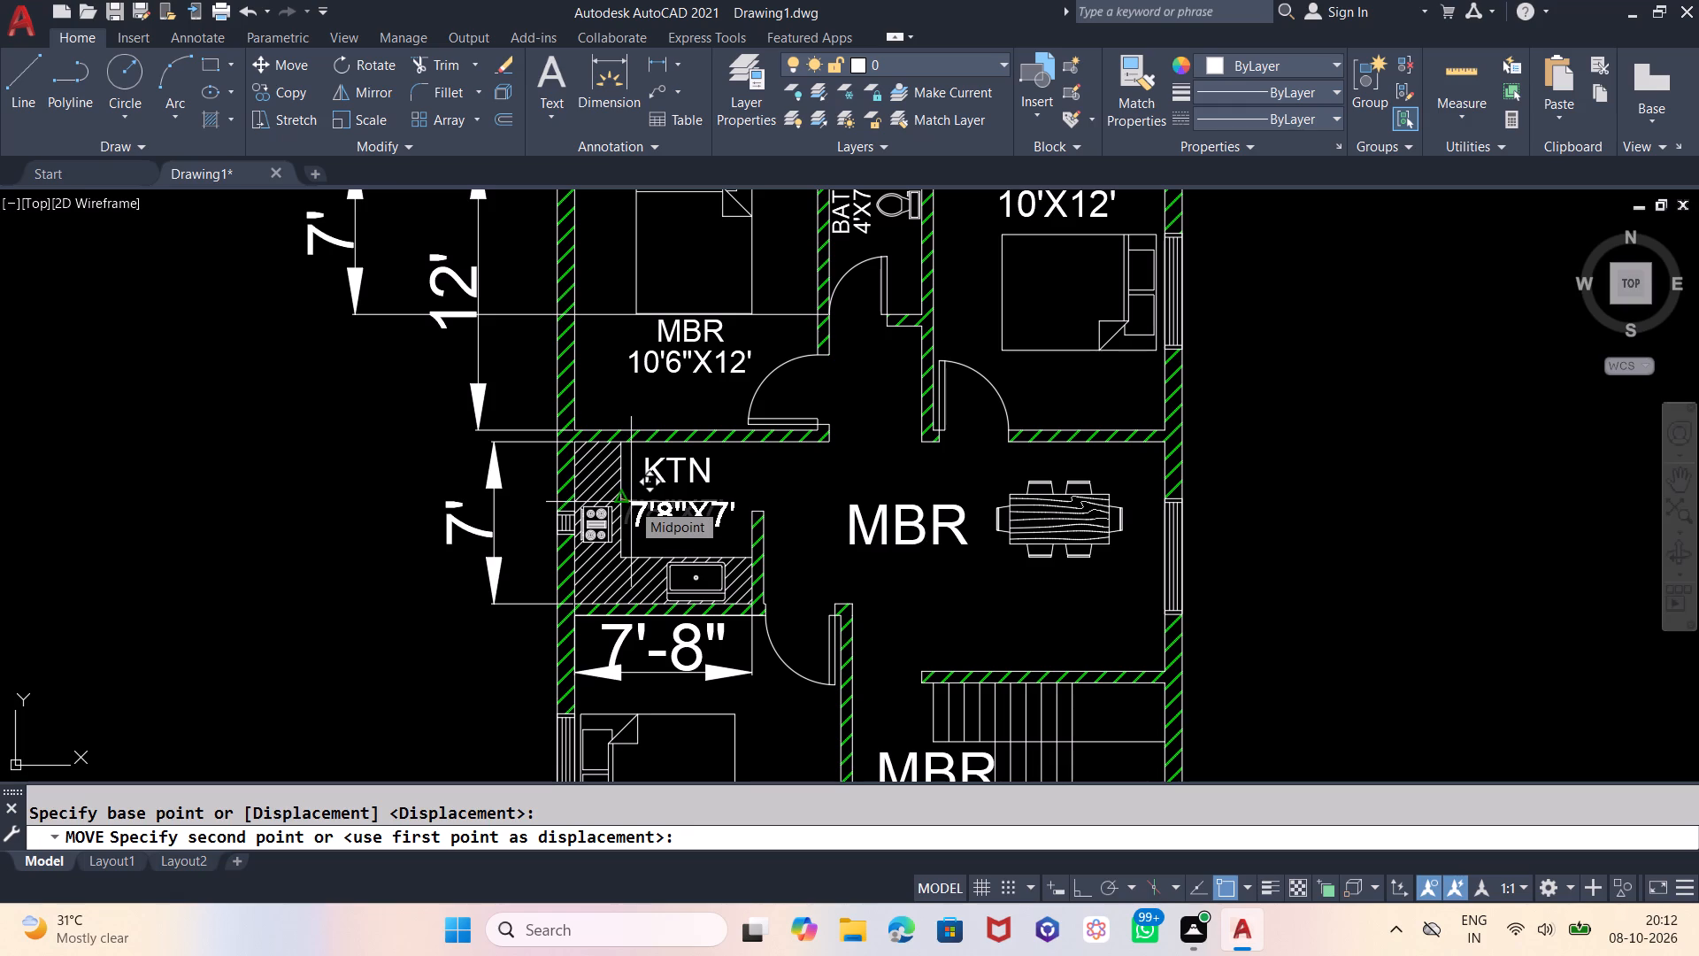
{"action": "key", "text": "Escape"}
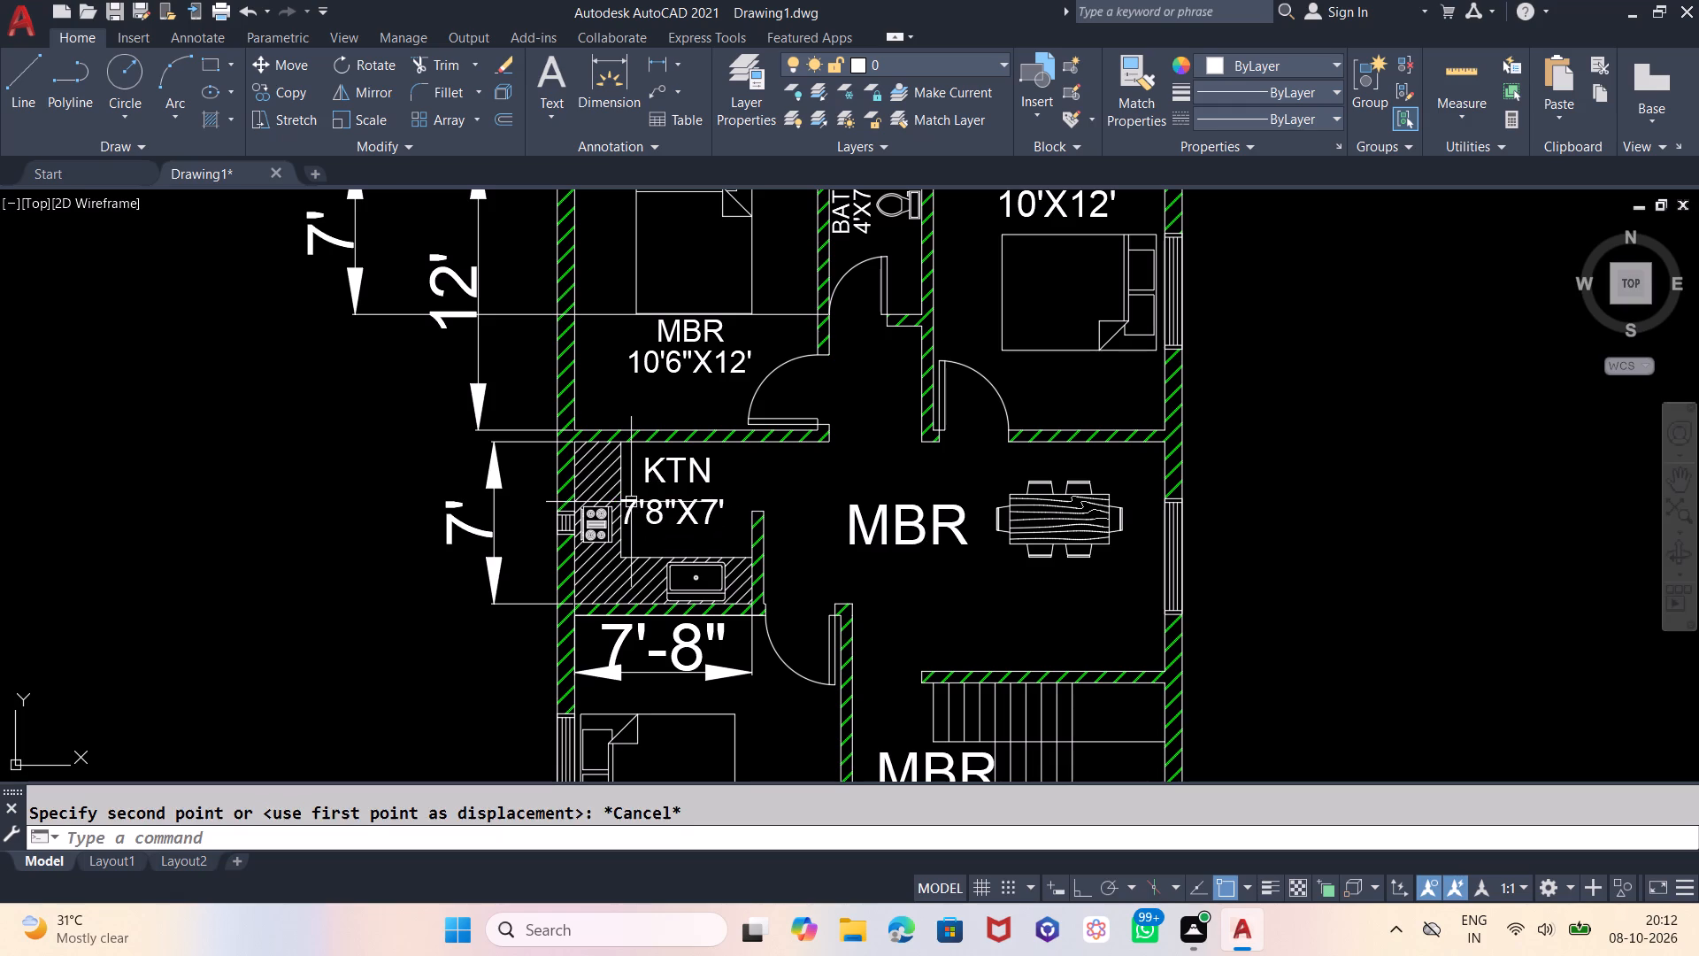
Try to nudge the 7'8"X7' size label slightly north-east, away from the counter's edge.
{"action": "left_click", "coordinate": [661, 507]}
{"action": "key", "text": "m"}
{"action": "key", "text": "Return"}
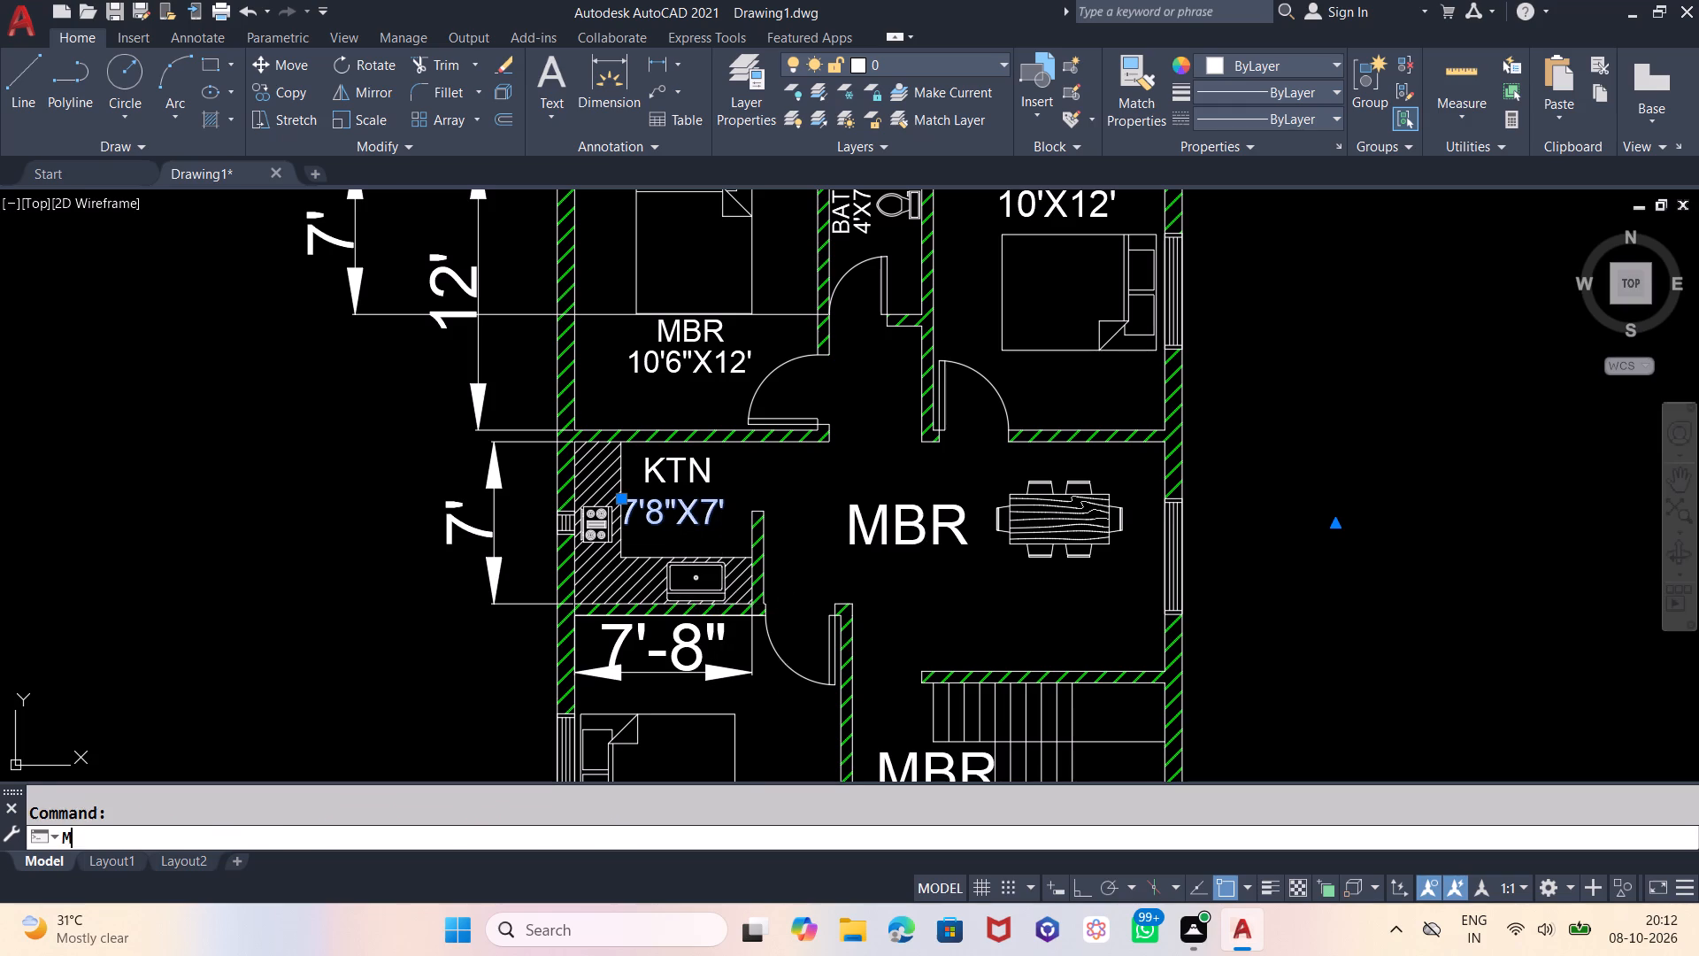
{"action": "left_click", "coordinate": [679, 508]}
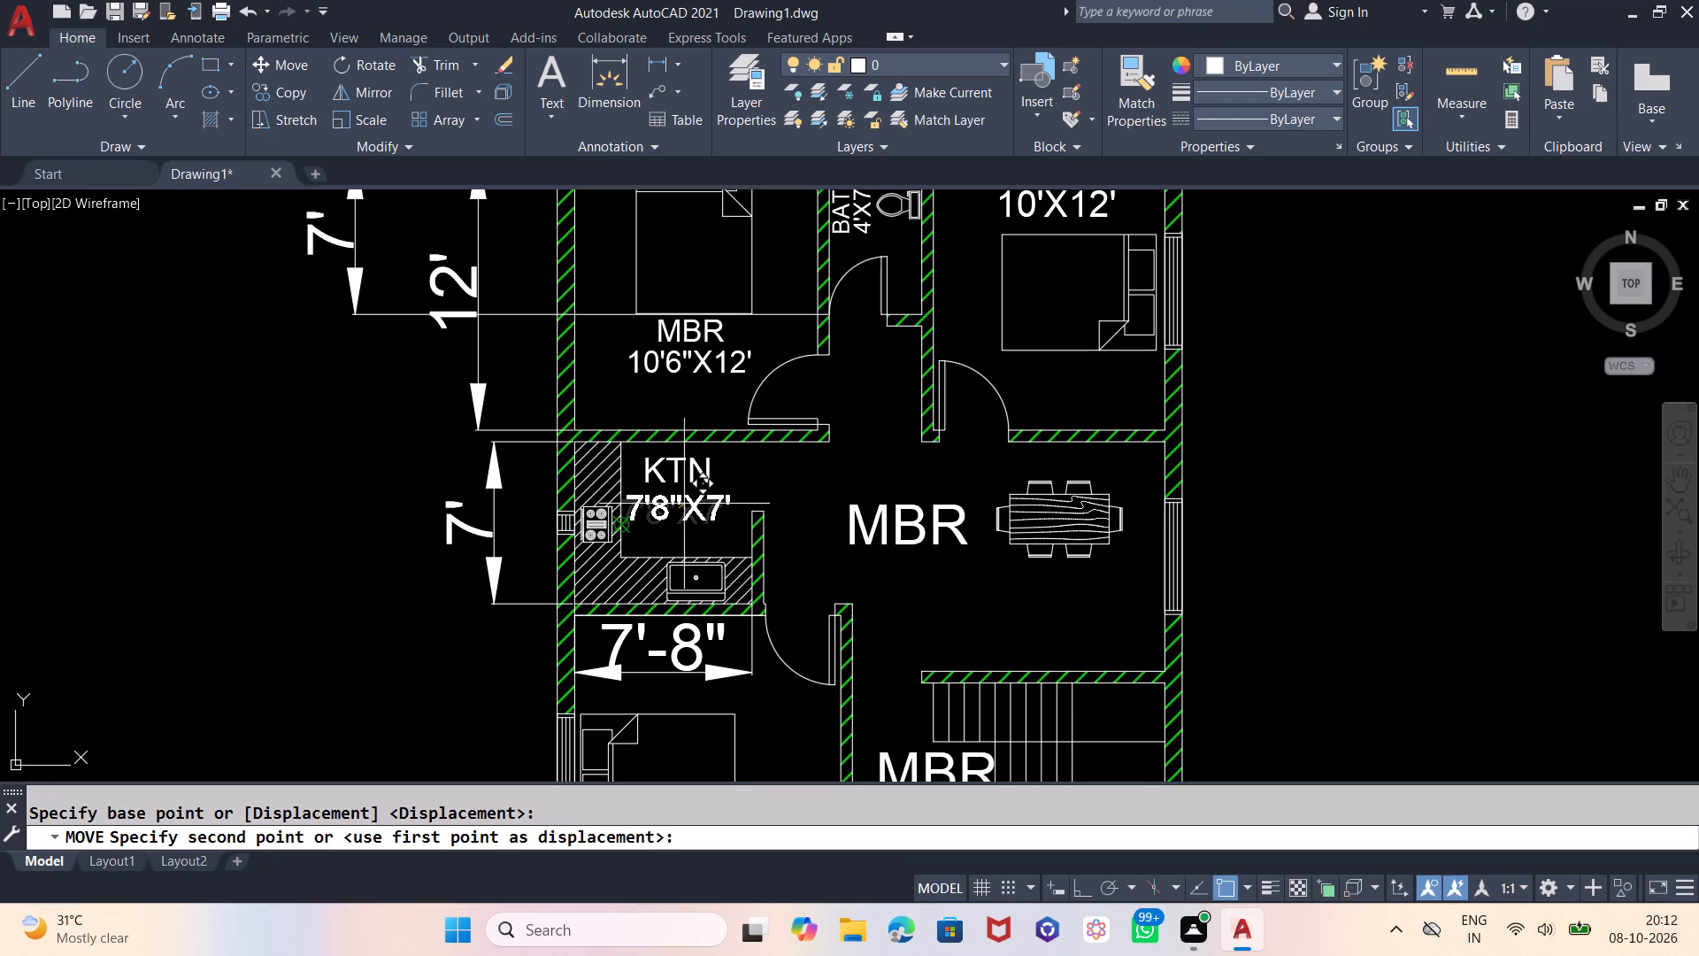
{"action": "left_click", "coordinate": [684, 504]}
Move the 7'8"X7' size label east off the stove, into the open kitchen space directly beneath the KTN label.
{"action": "left_click", "coordinate": [650, 528]}
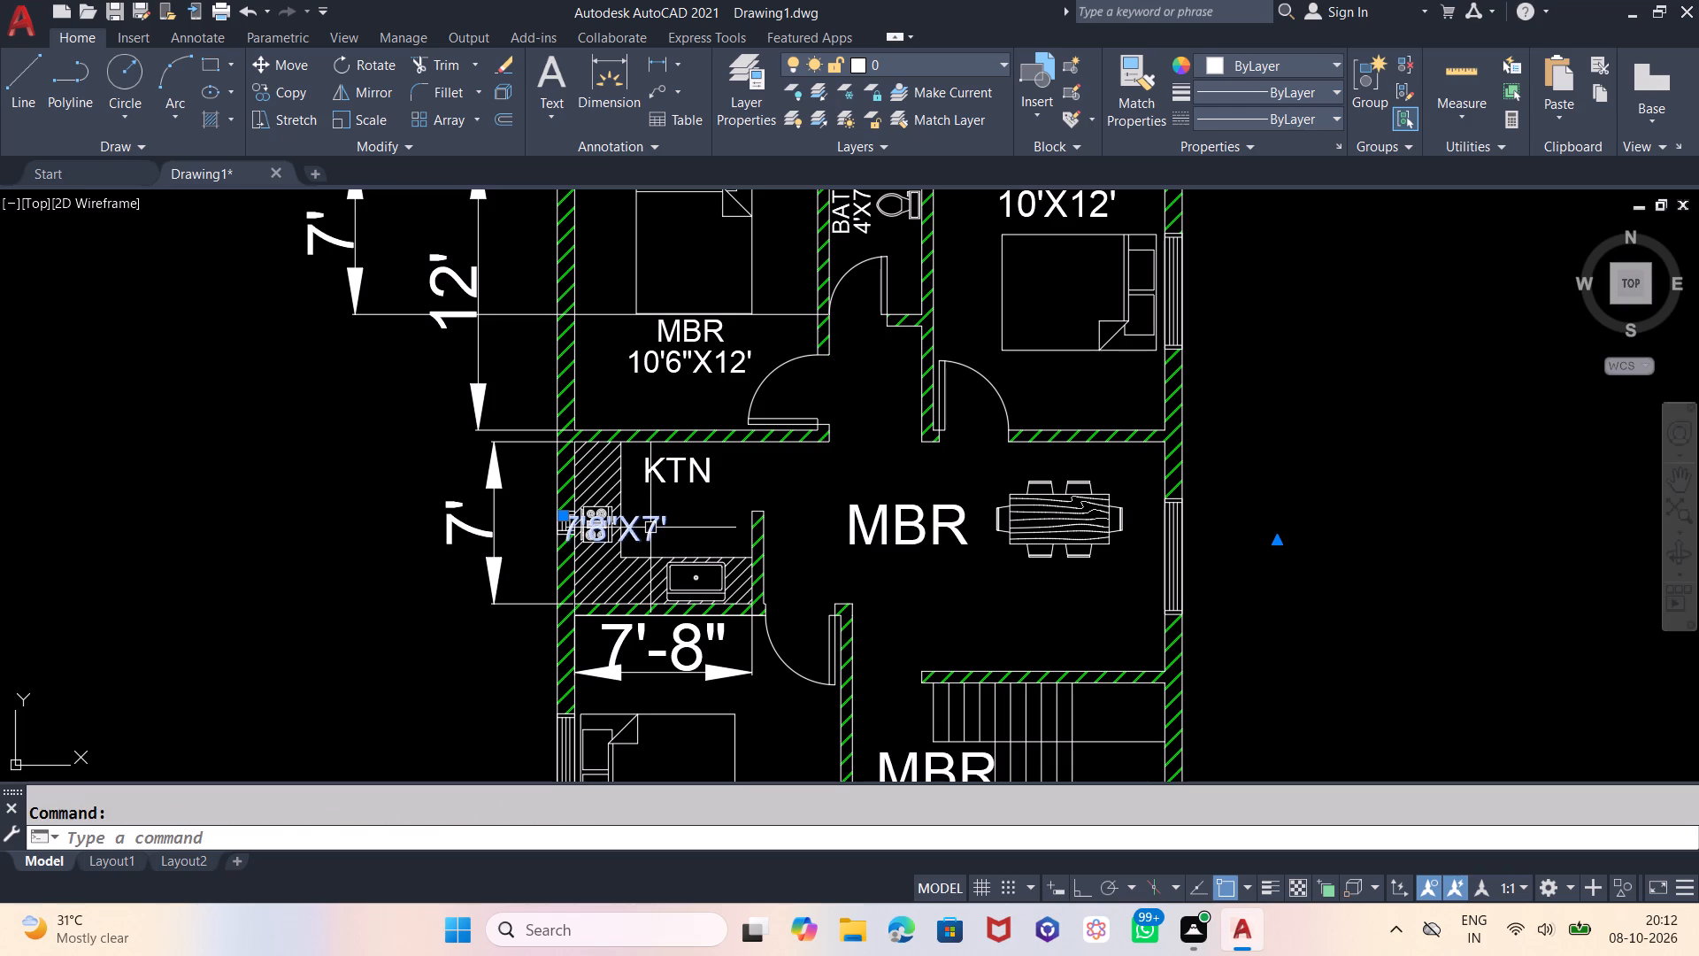
{"action": "key", "text": "m"}
{"action": "key", "text": "Return"}
{"action": "left_click", "coordinate": [646, 524]}
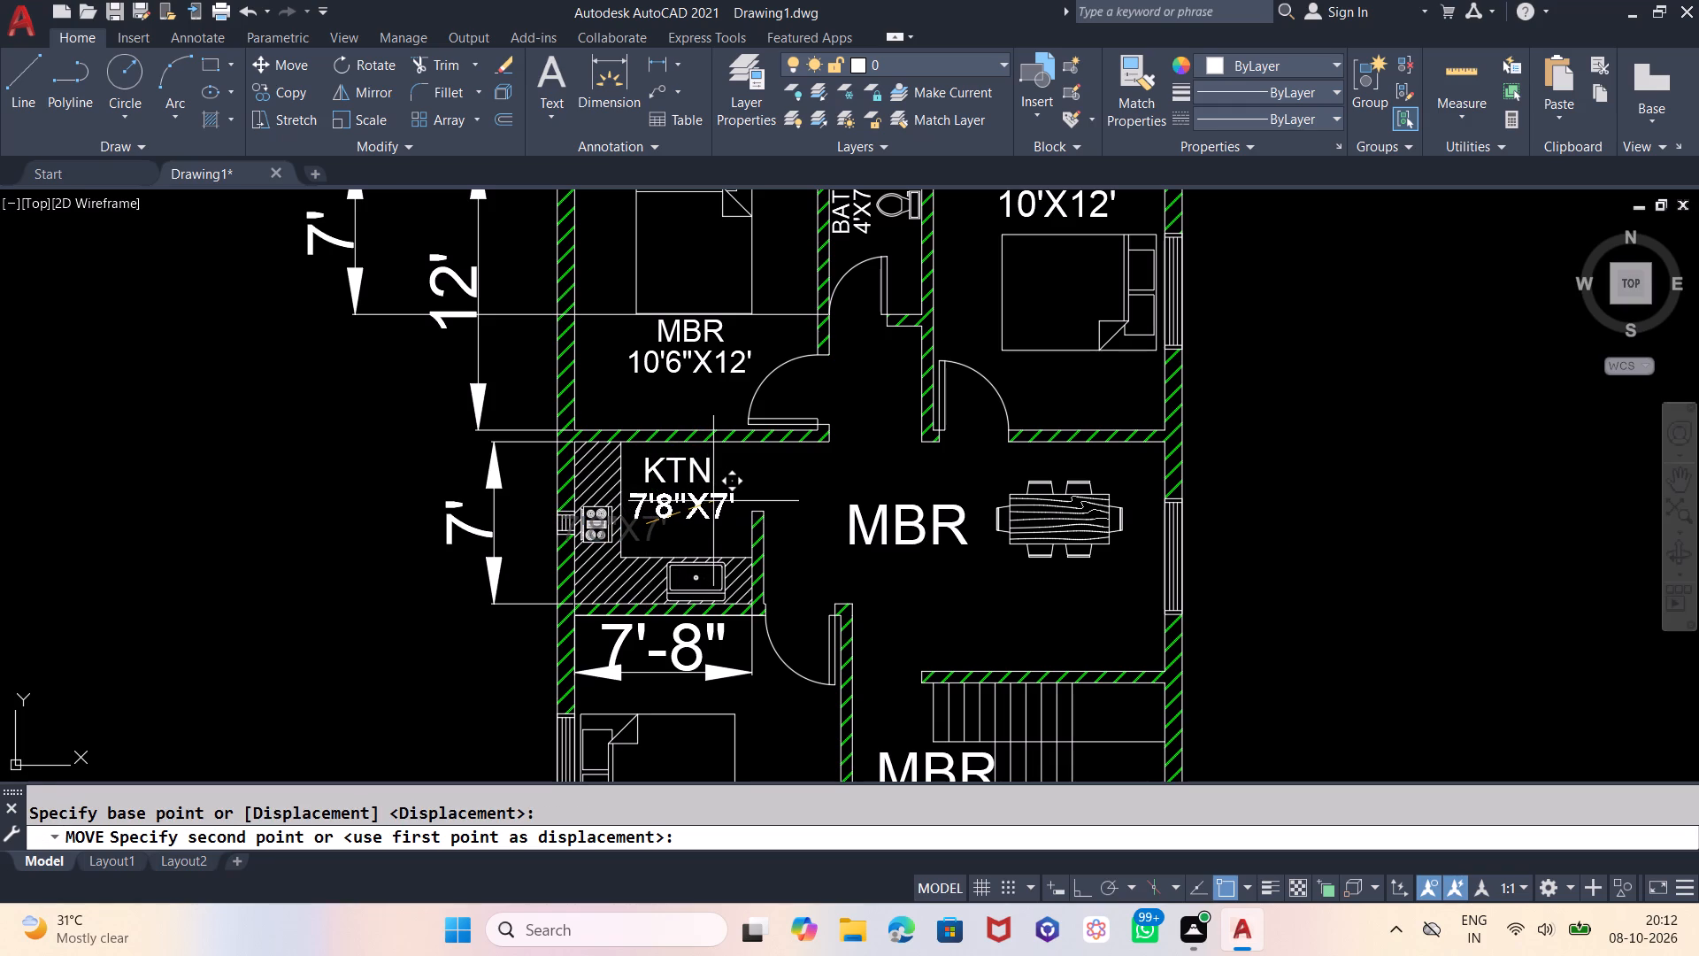
{"action": "left_click", "coordinate": [713, 501]}
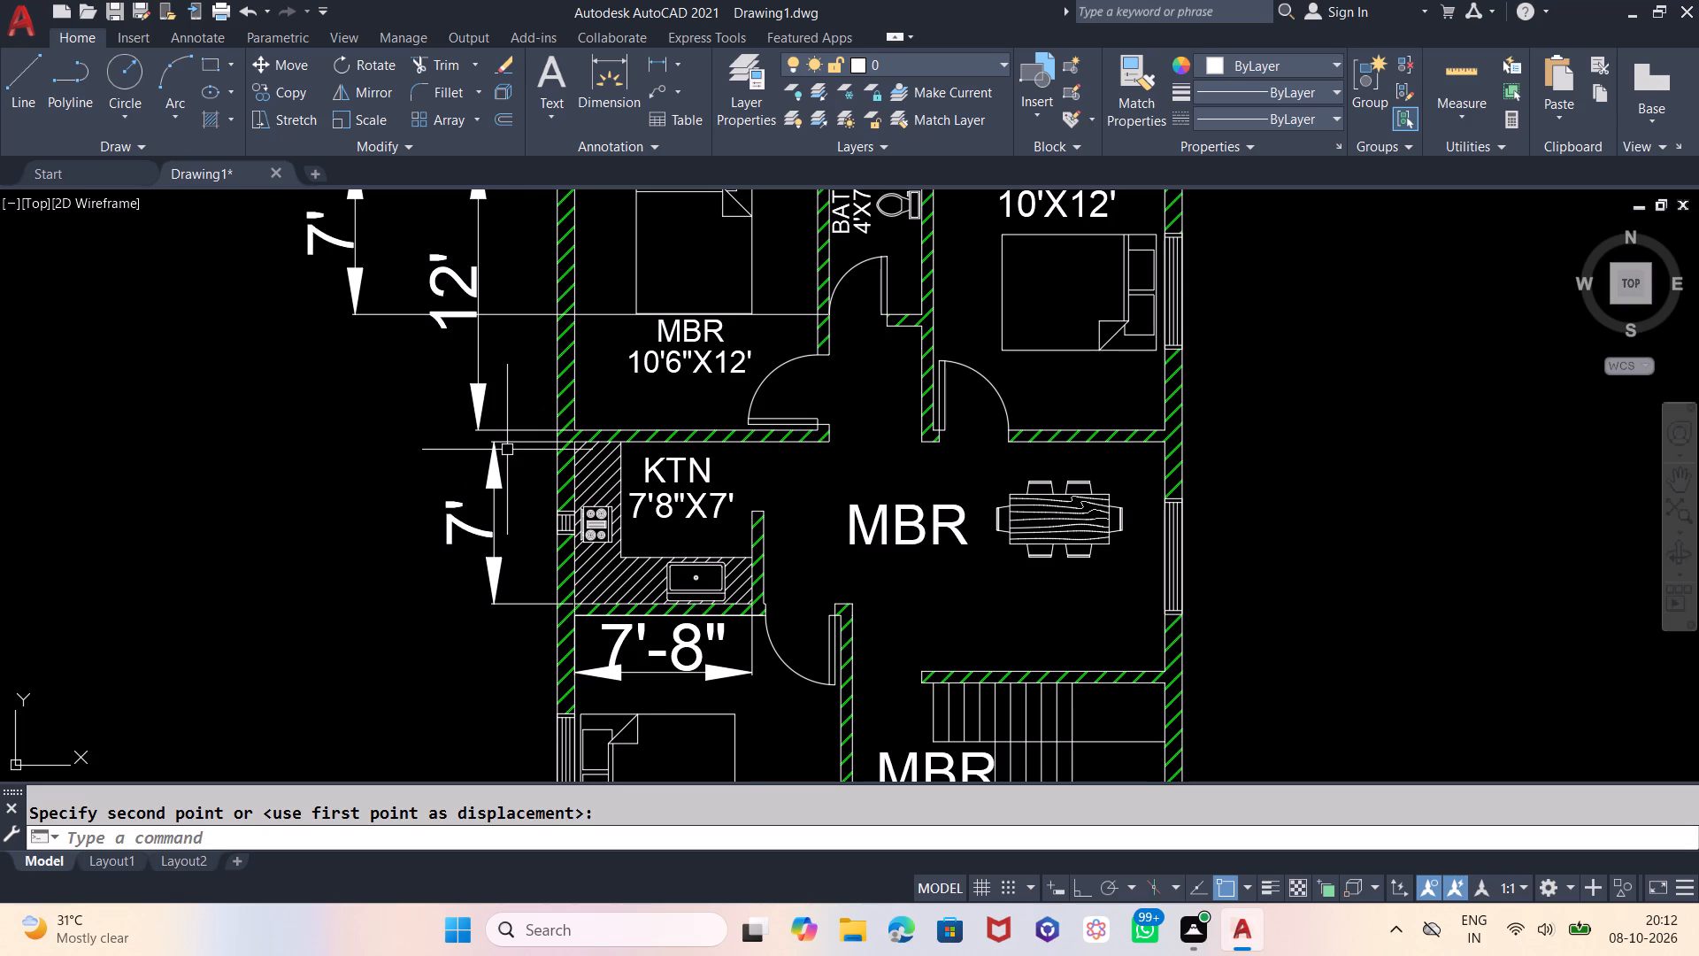
{"action": "scroll", "coordinate": [430, 629], "scroll_direction": "down", "scroll_amount": 1}
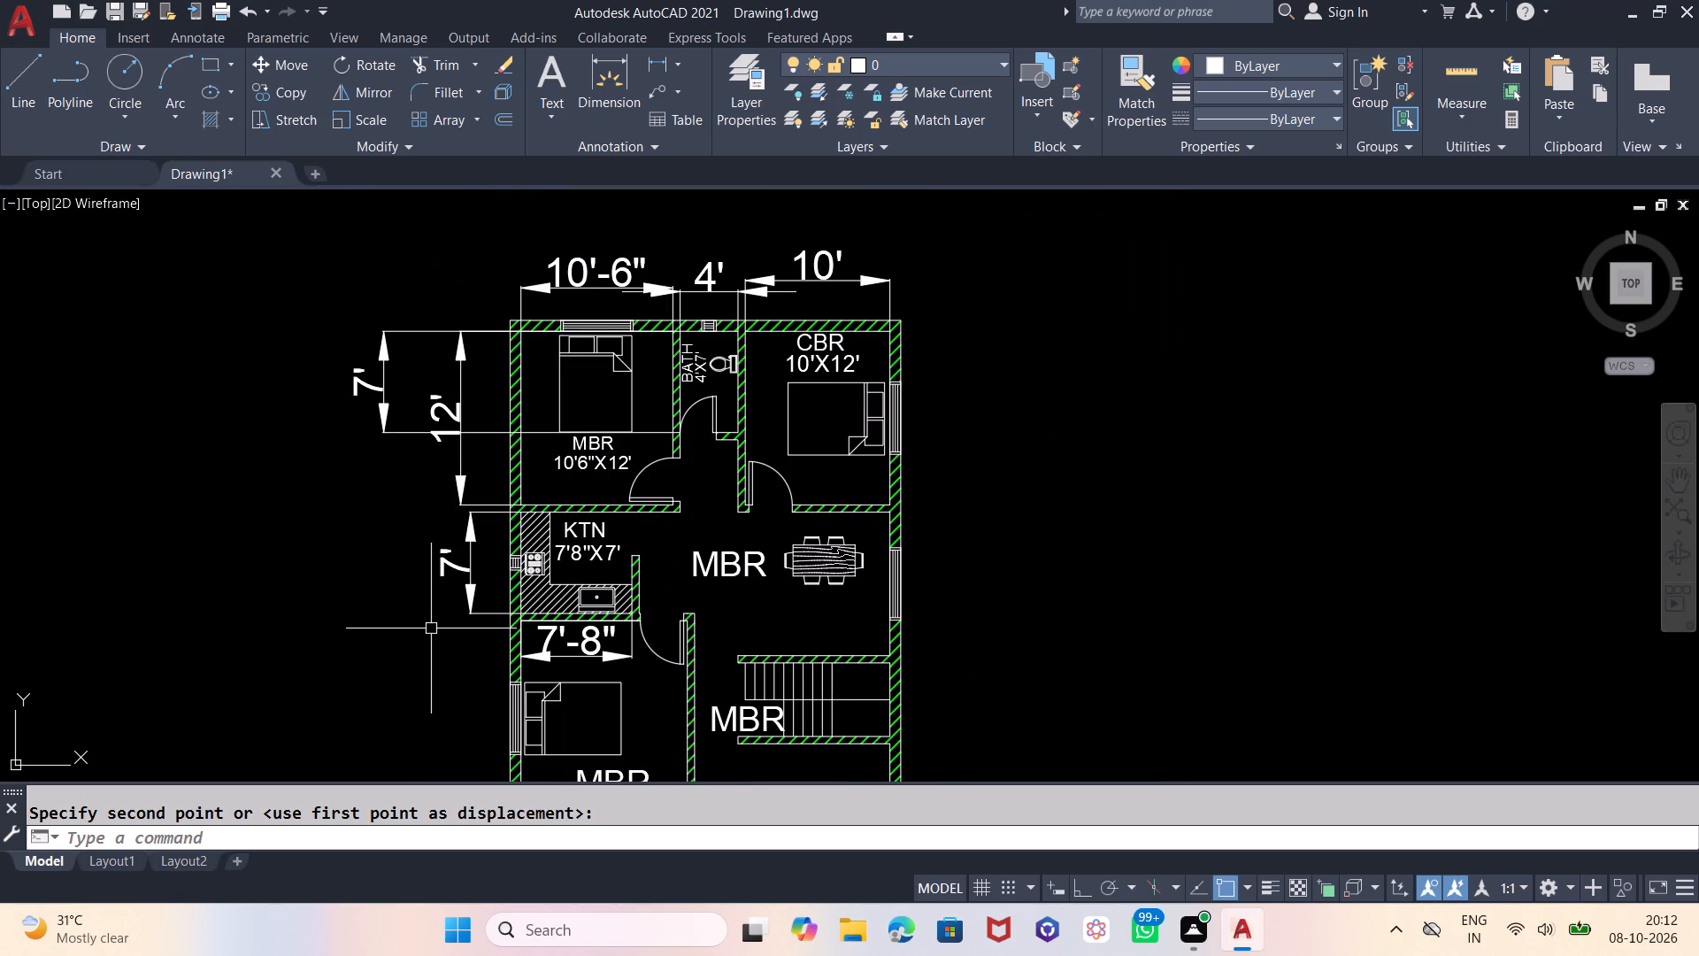
Delete the 10'-6", 4' and 10' dimensions above the north wall and the bathroom's 7' dimension on the west side.
{"action": "left_click", "coordinate": [605, 269]}
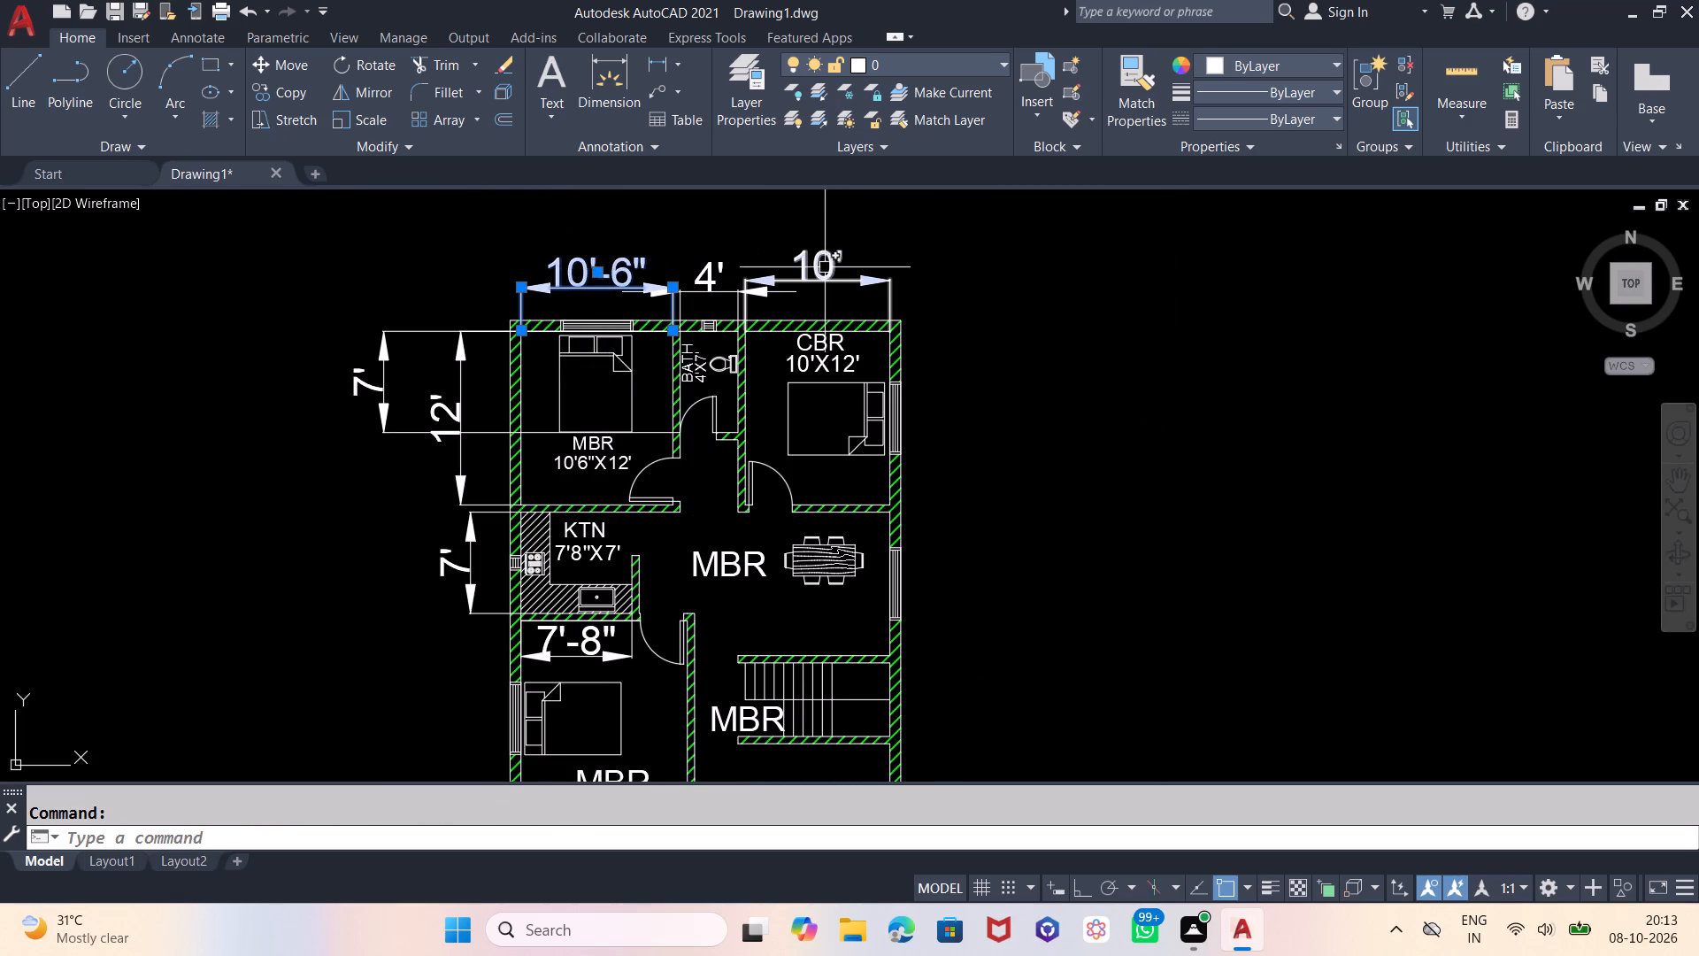
{"action": "left_click", "coordinate": [809, 269]}
{"action": "left_click", "coordinate": [703, 277]}
{"action": "left_click", "coordinate": [381, 359]}
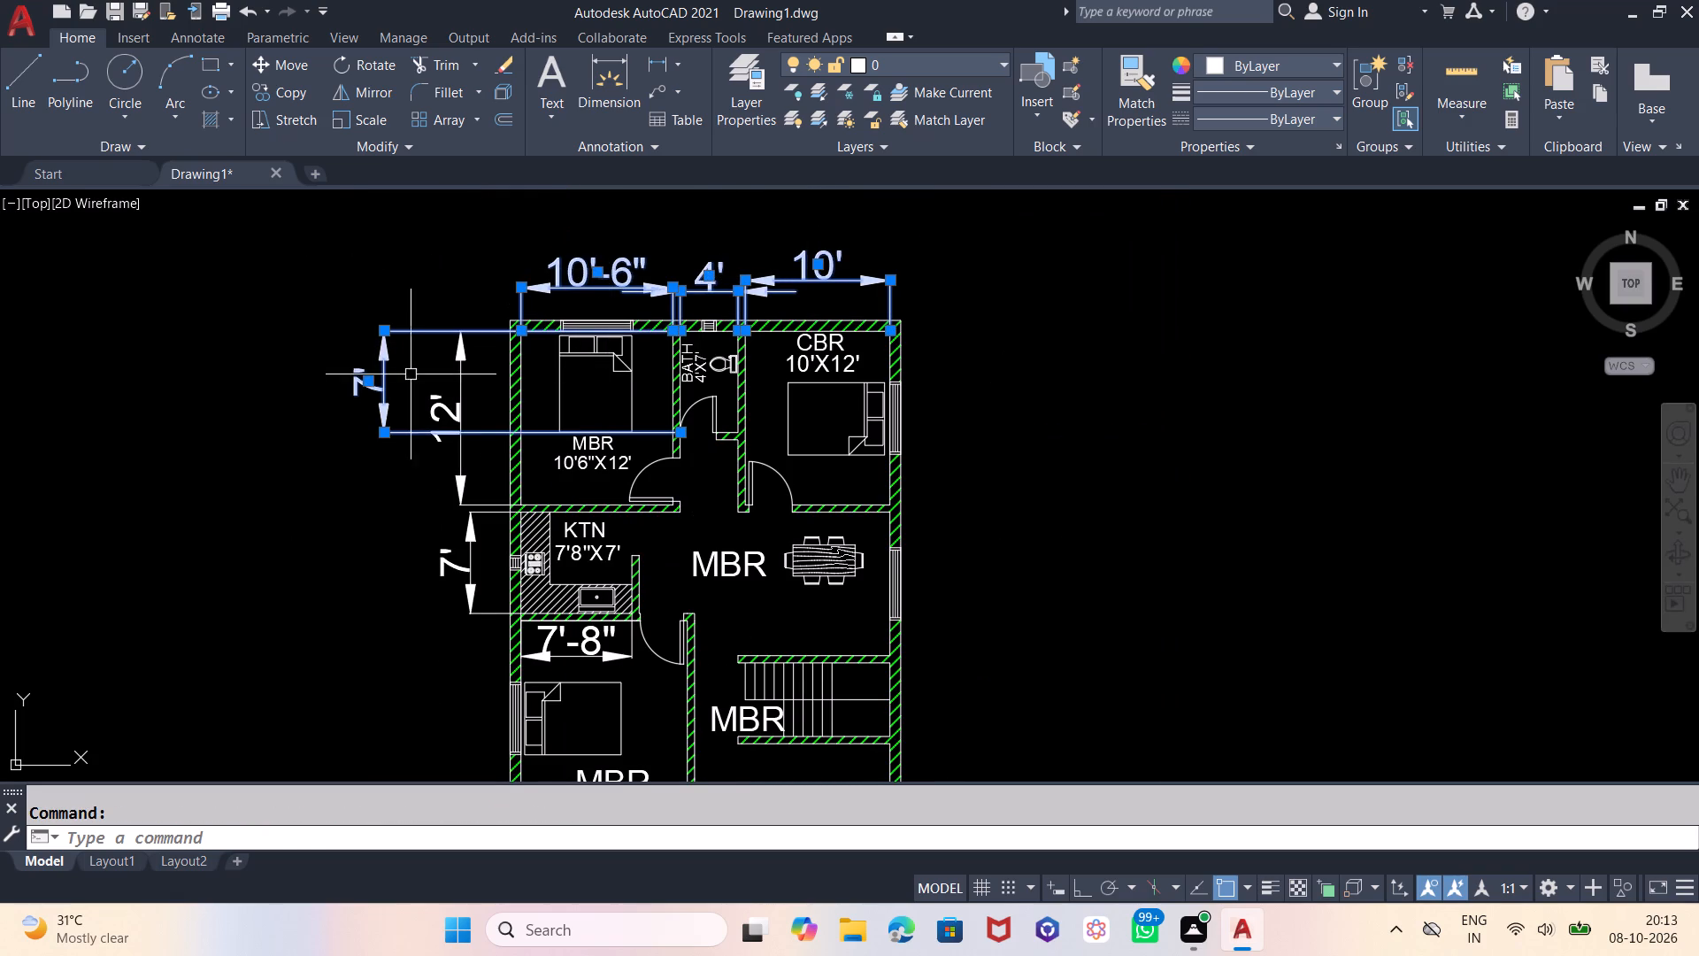
{"action": "left_click", "coordinate": [434, 382]}
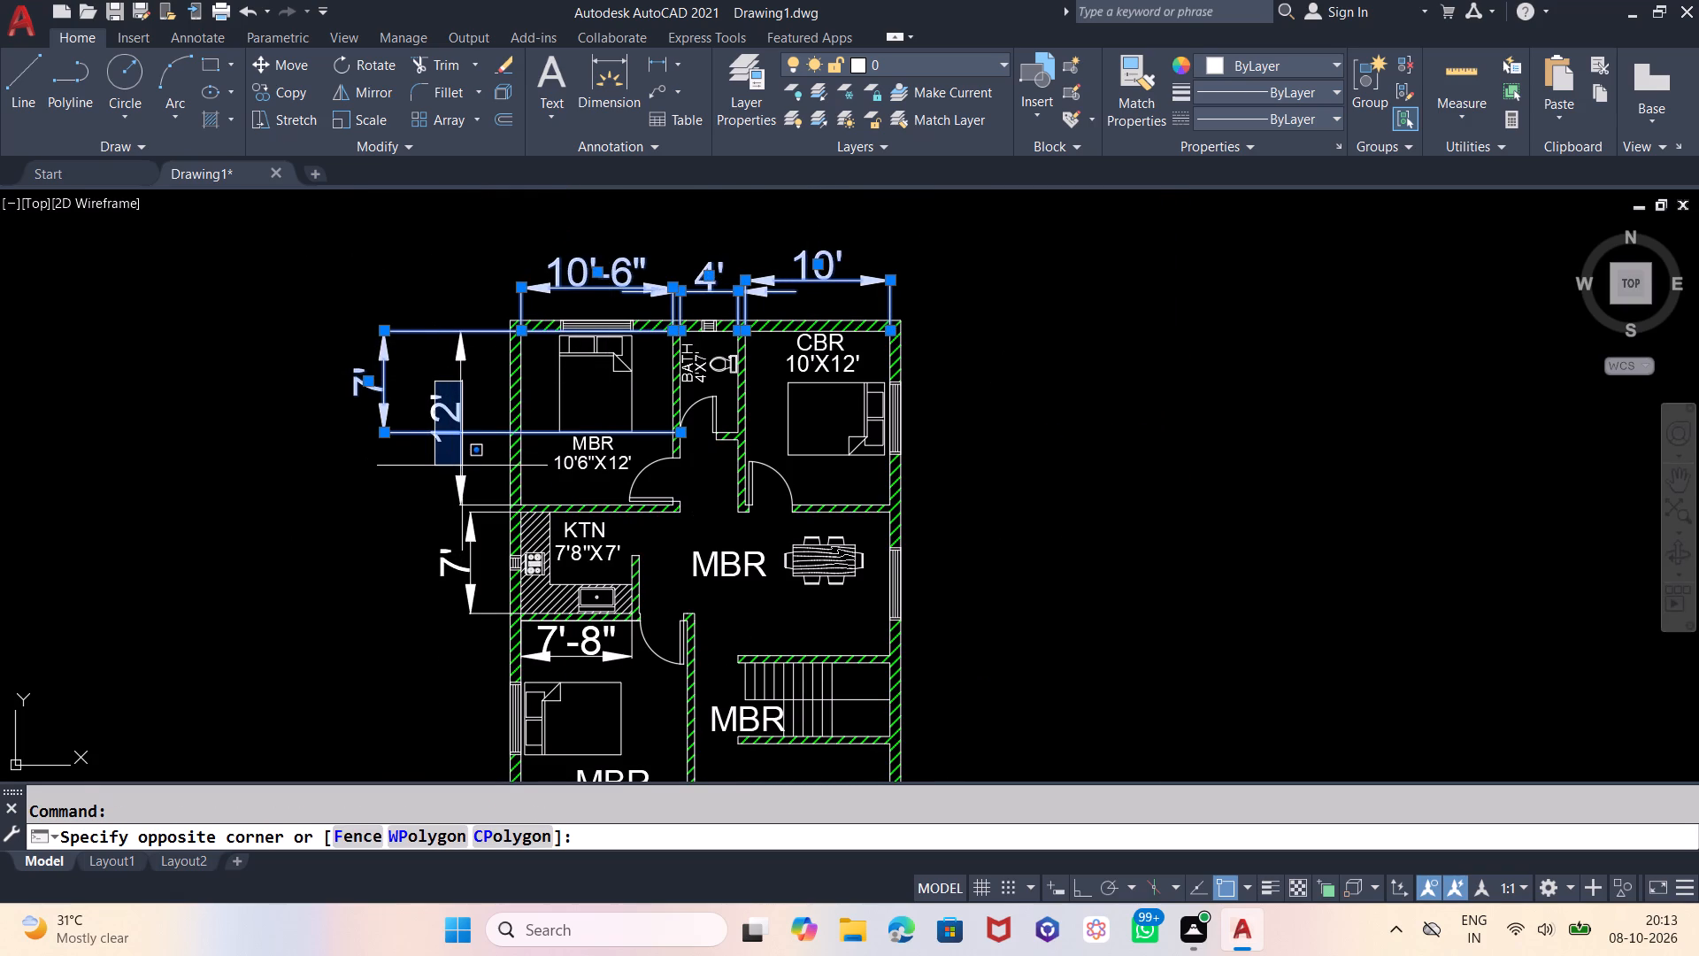
{"action": "key", "text": "Delete"}
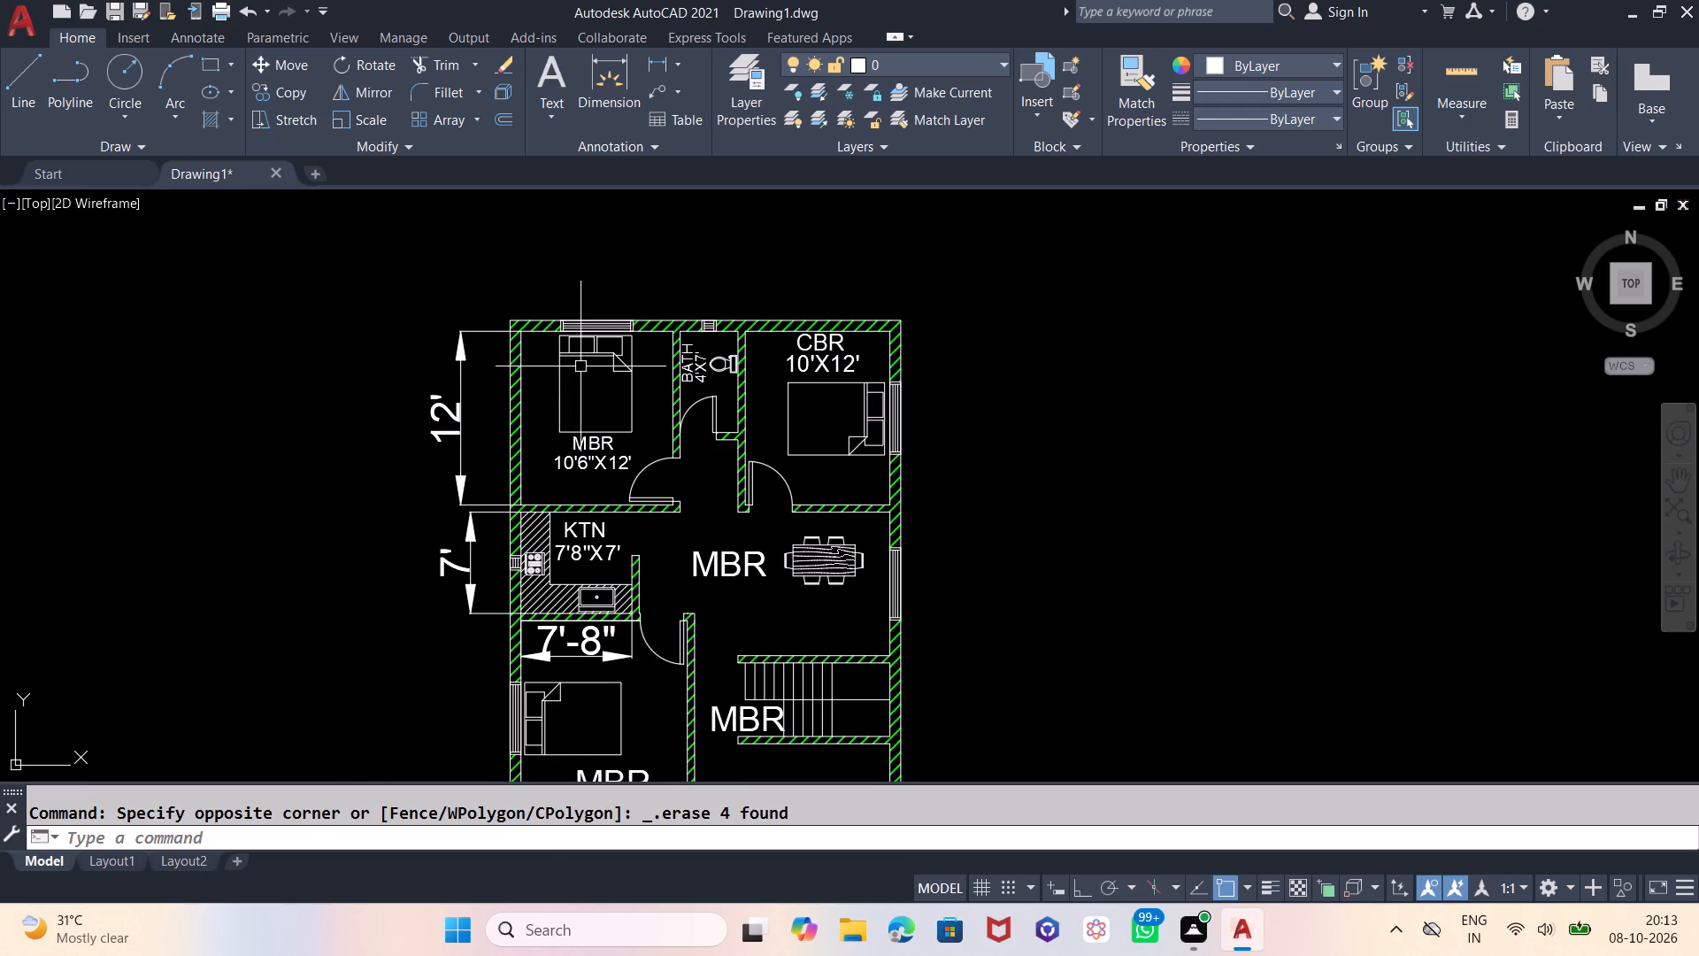
Delete the MBR's 12' dimension and the kitchen's 7' and 7'-8" dimensions.
{"action": "scroll", "coordinate": [580, 366], "scroll_direction": "down", "scroll_amount": 1}
{"action": "scroll", "coordinate": [589, 383], "scroll_direction": "up", "scroll_amount": 1}
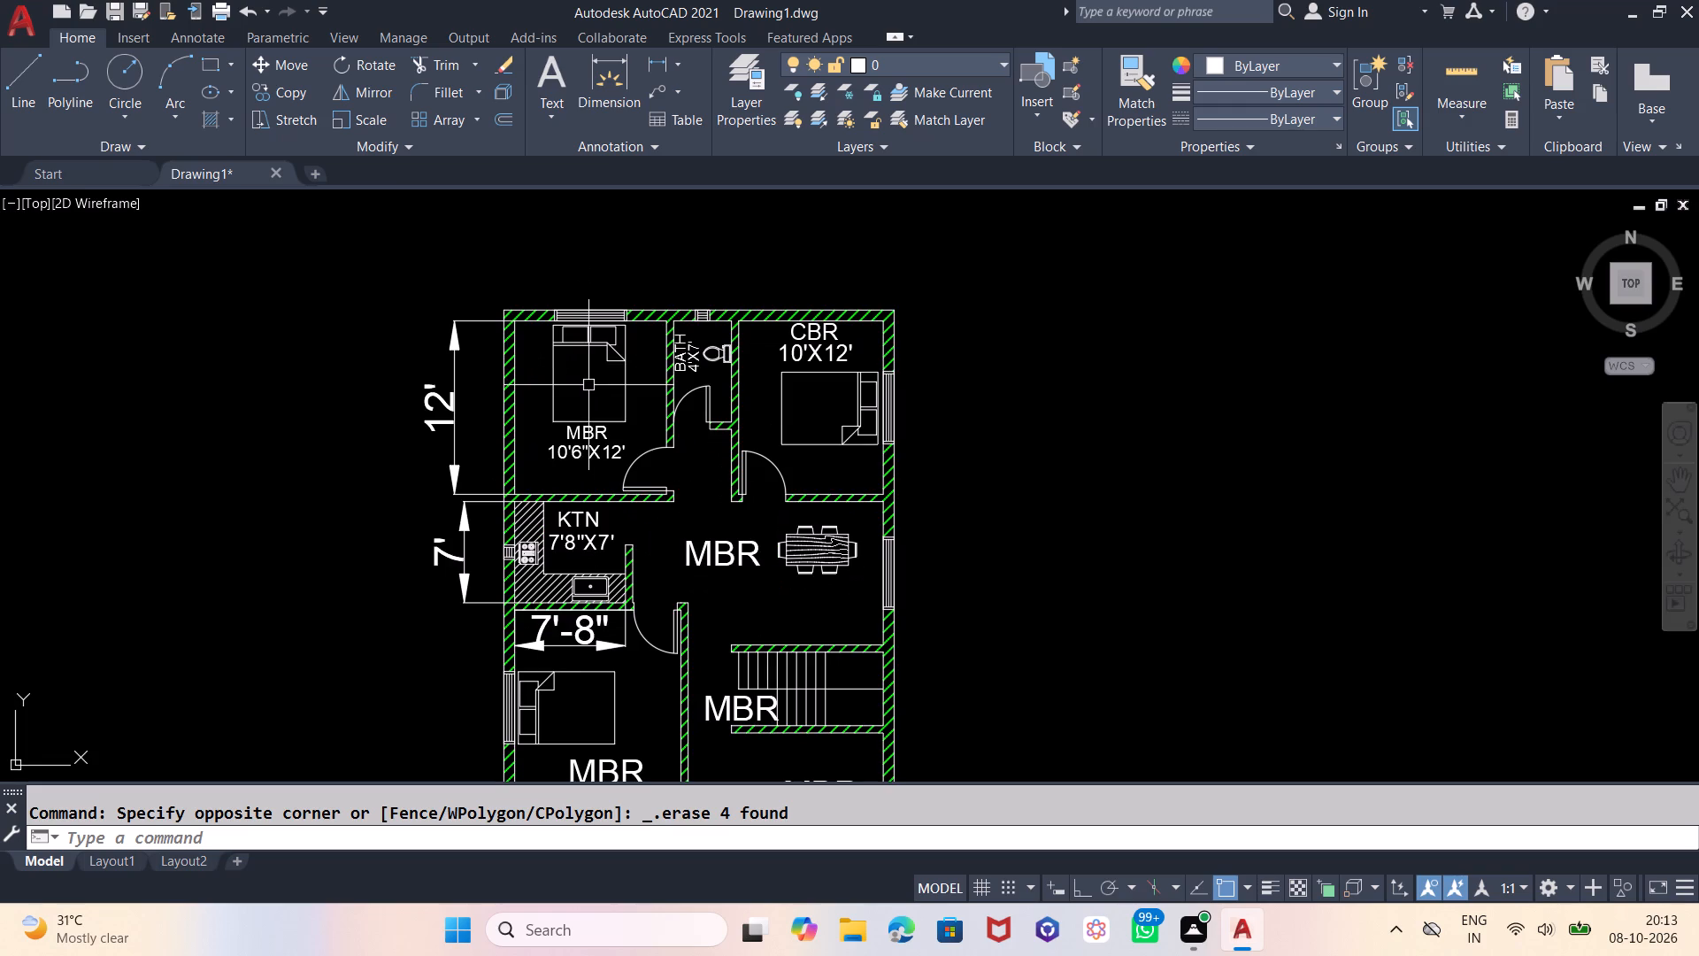
{"action": "scroll", "coordinate": [694, 325], "scroll_direction": "down", "scroll_amount": 1}
{"action": "scroll", "coordinate": [611, 490], "scroll_direction": "up", "scroll_amount": 1}
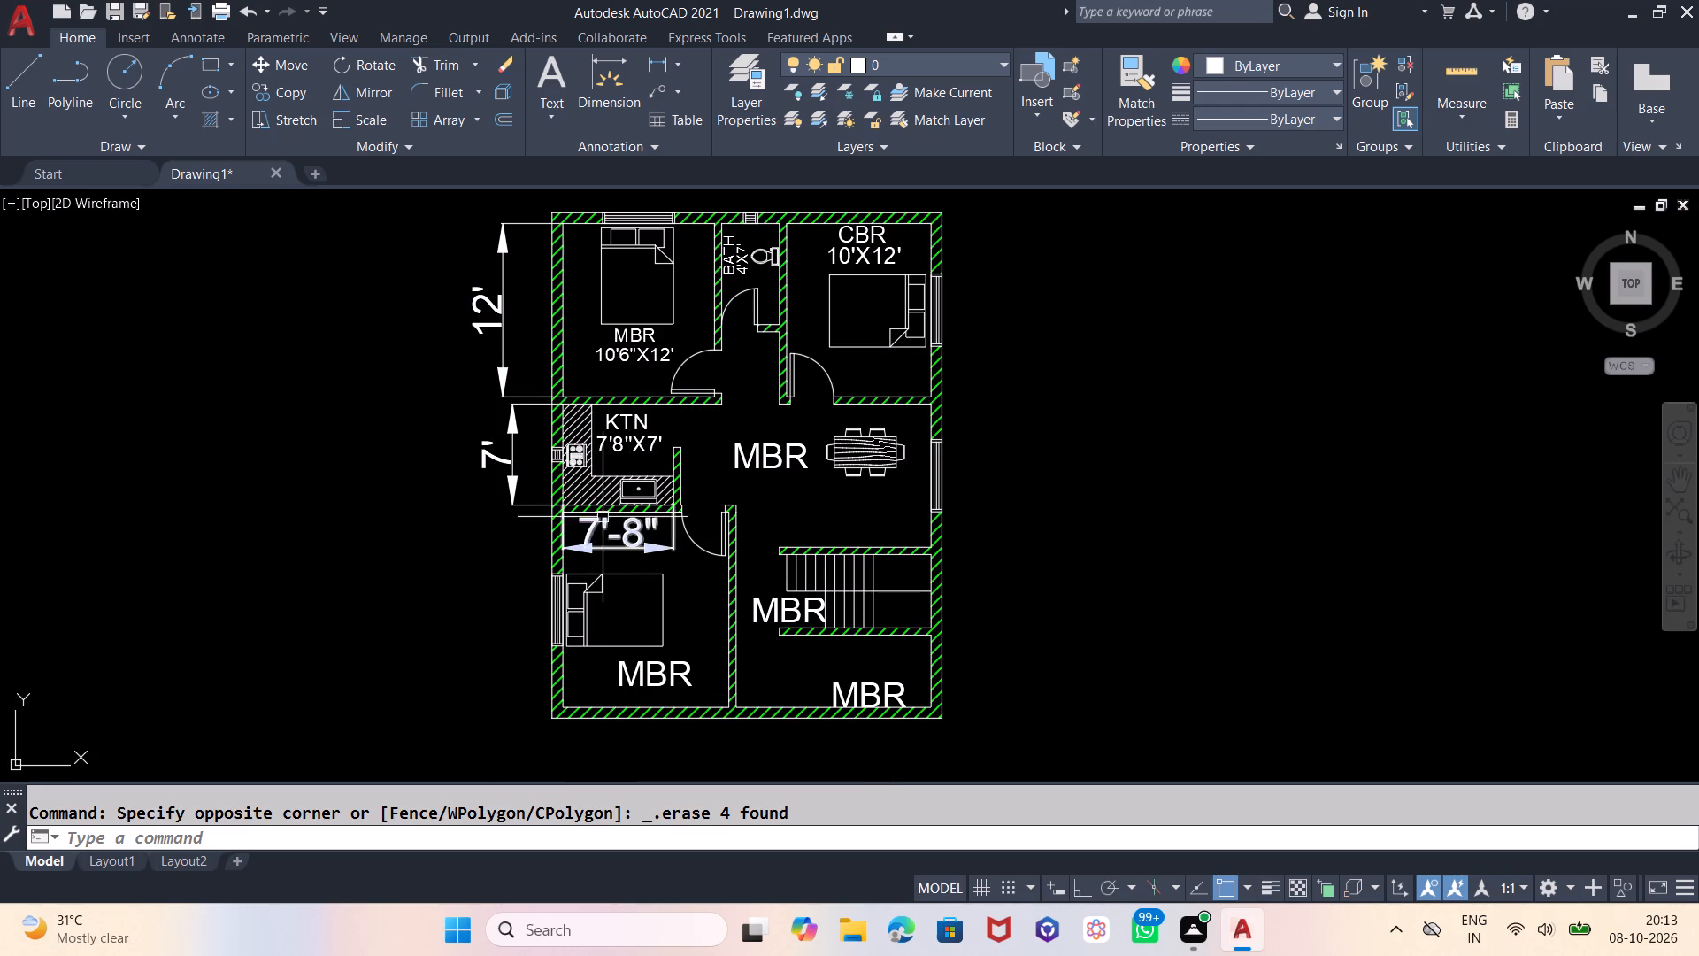
{"action": "left_click", "coordinate": [609, 539]}
{"action": "left_click", "coordinate": [521, 451]}
{"action": "left_click", "coordinate": [481, 321]}
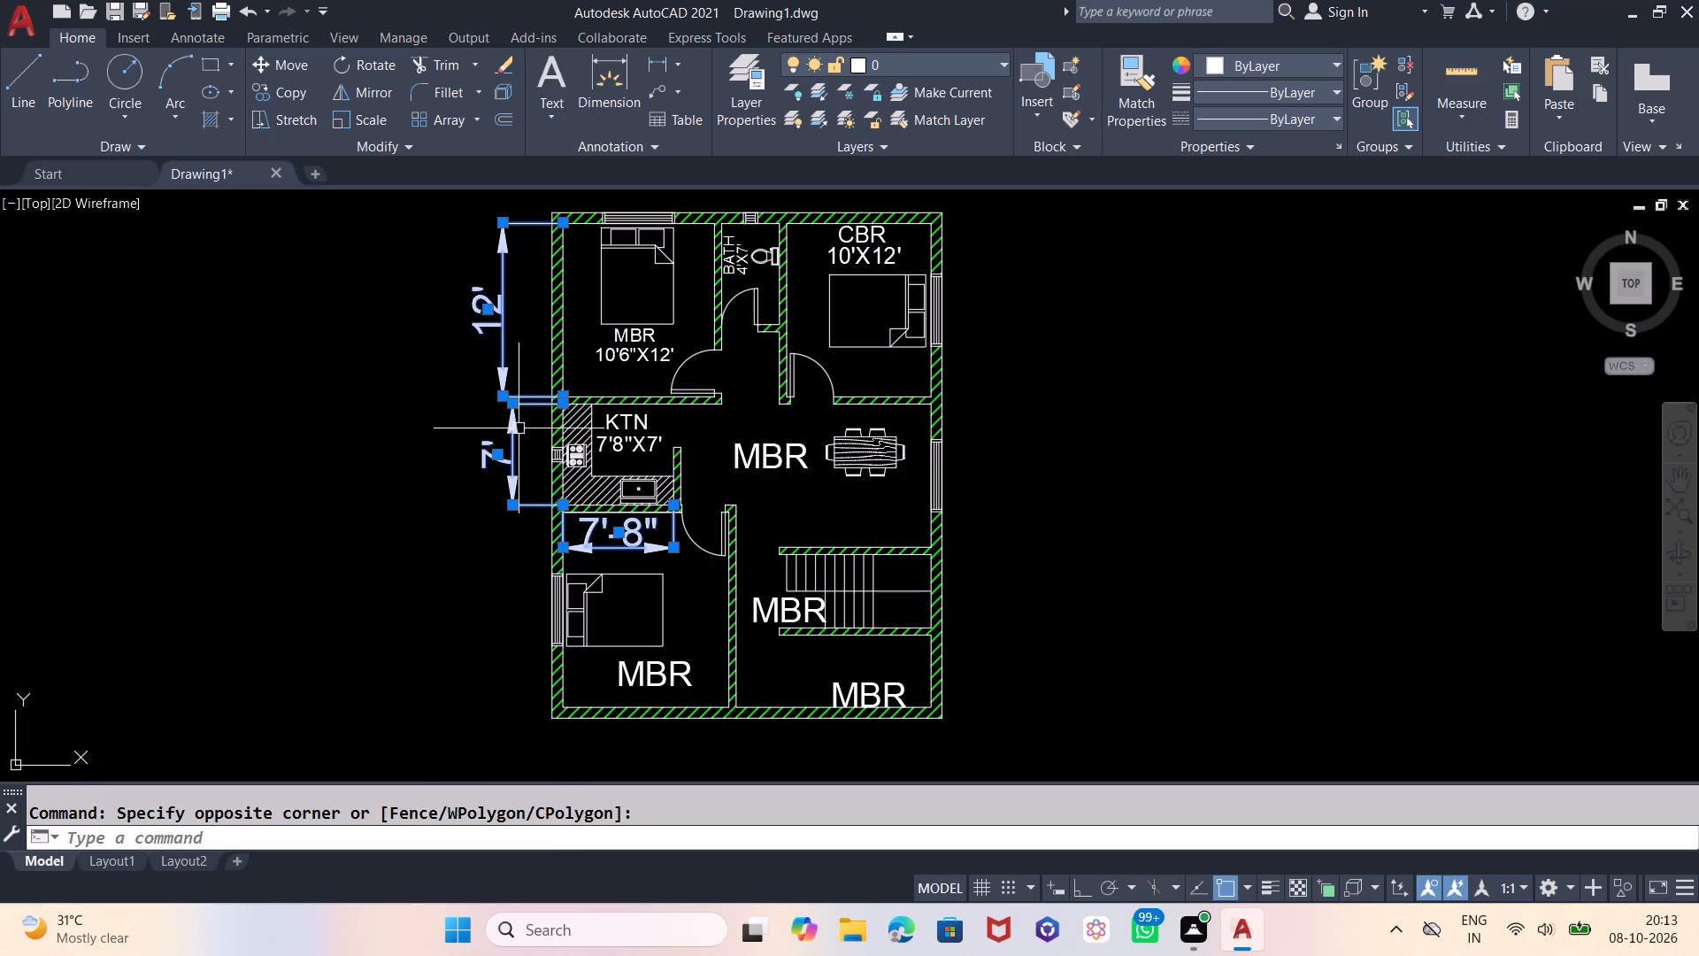
{"action": "key", "text": "Delete"}
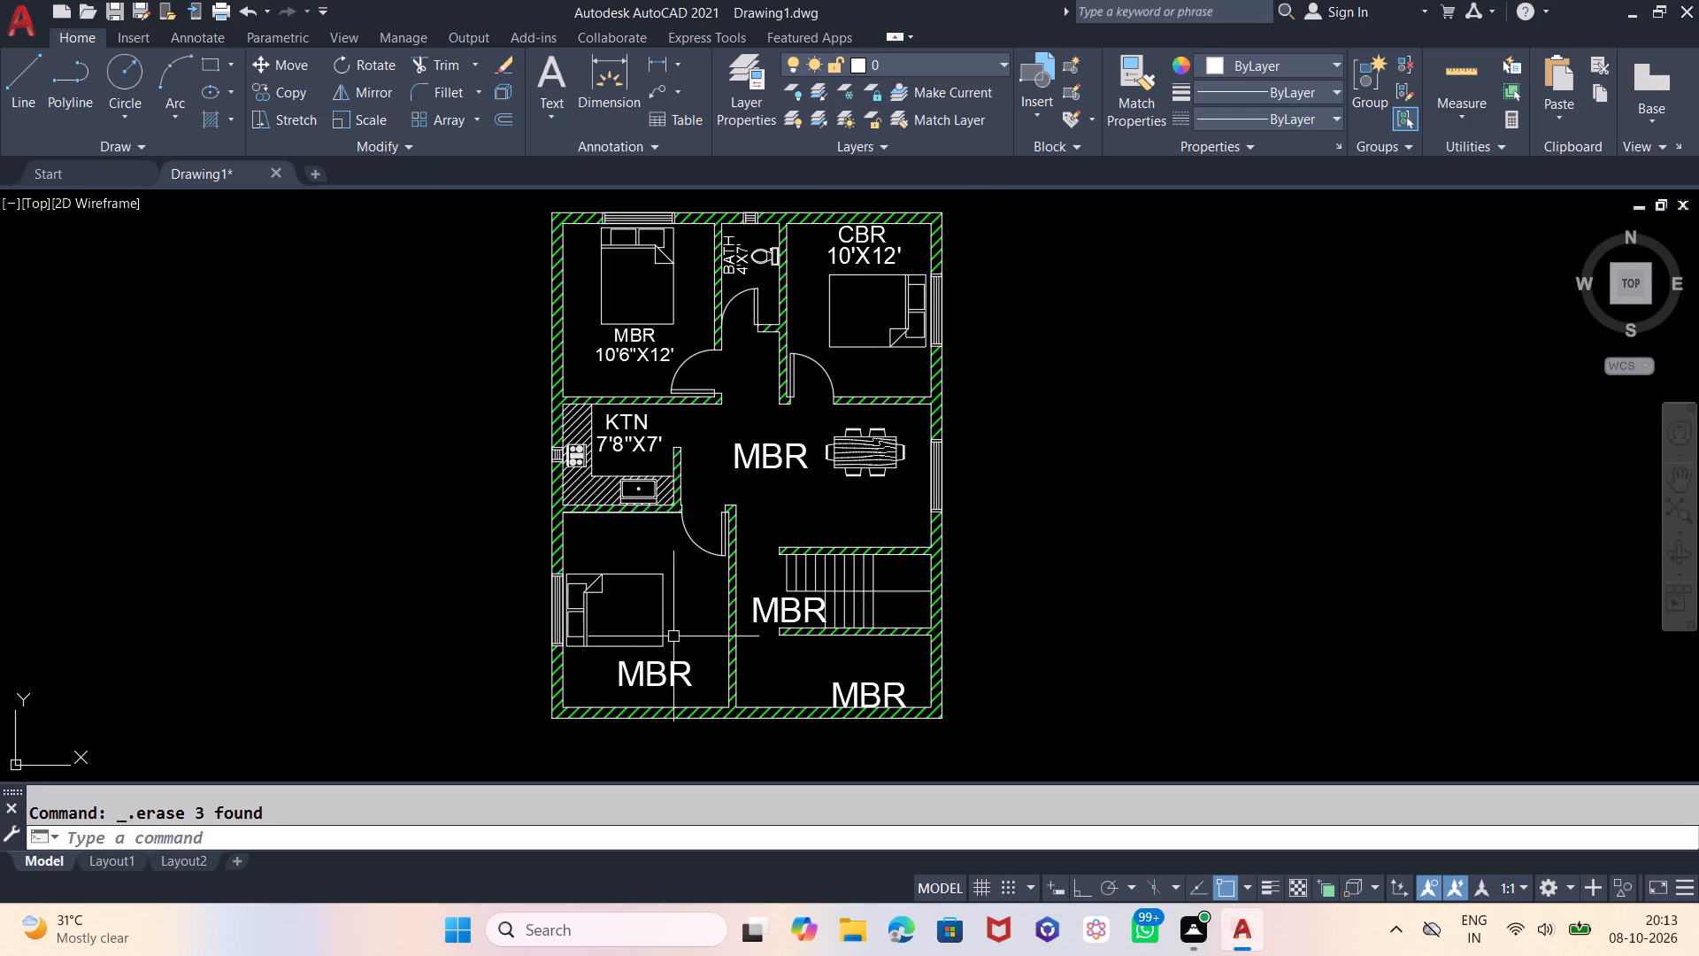
Change the south-west bedroom's MBR label to GBR.
{"action": "double_click", "coordinate": [657, 675]}
{"action": "left_click", "coordinate": [700, 678]}
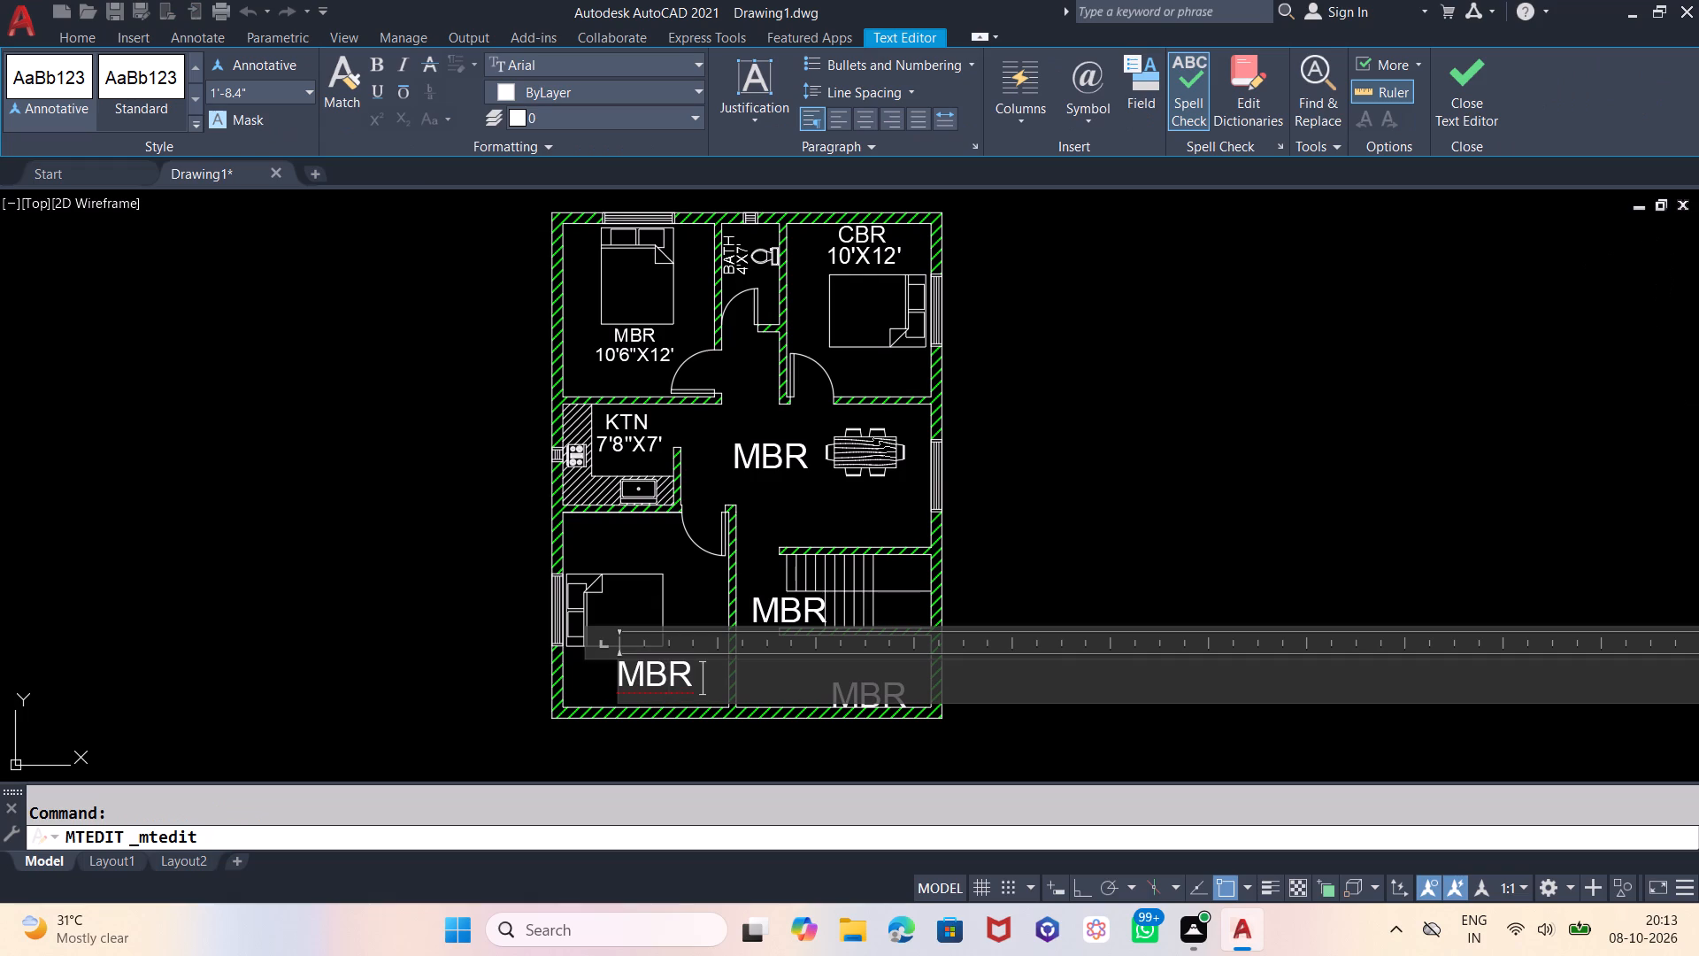
{"action": "key", "text": "BackSpace"}
{"action": "key", "text": "BackSpace"}
{"action": "key", "text": "BackSpace"}
{"action": "key", "text": "BackSpace"}
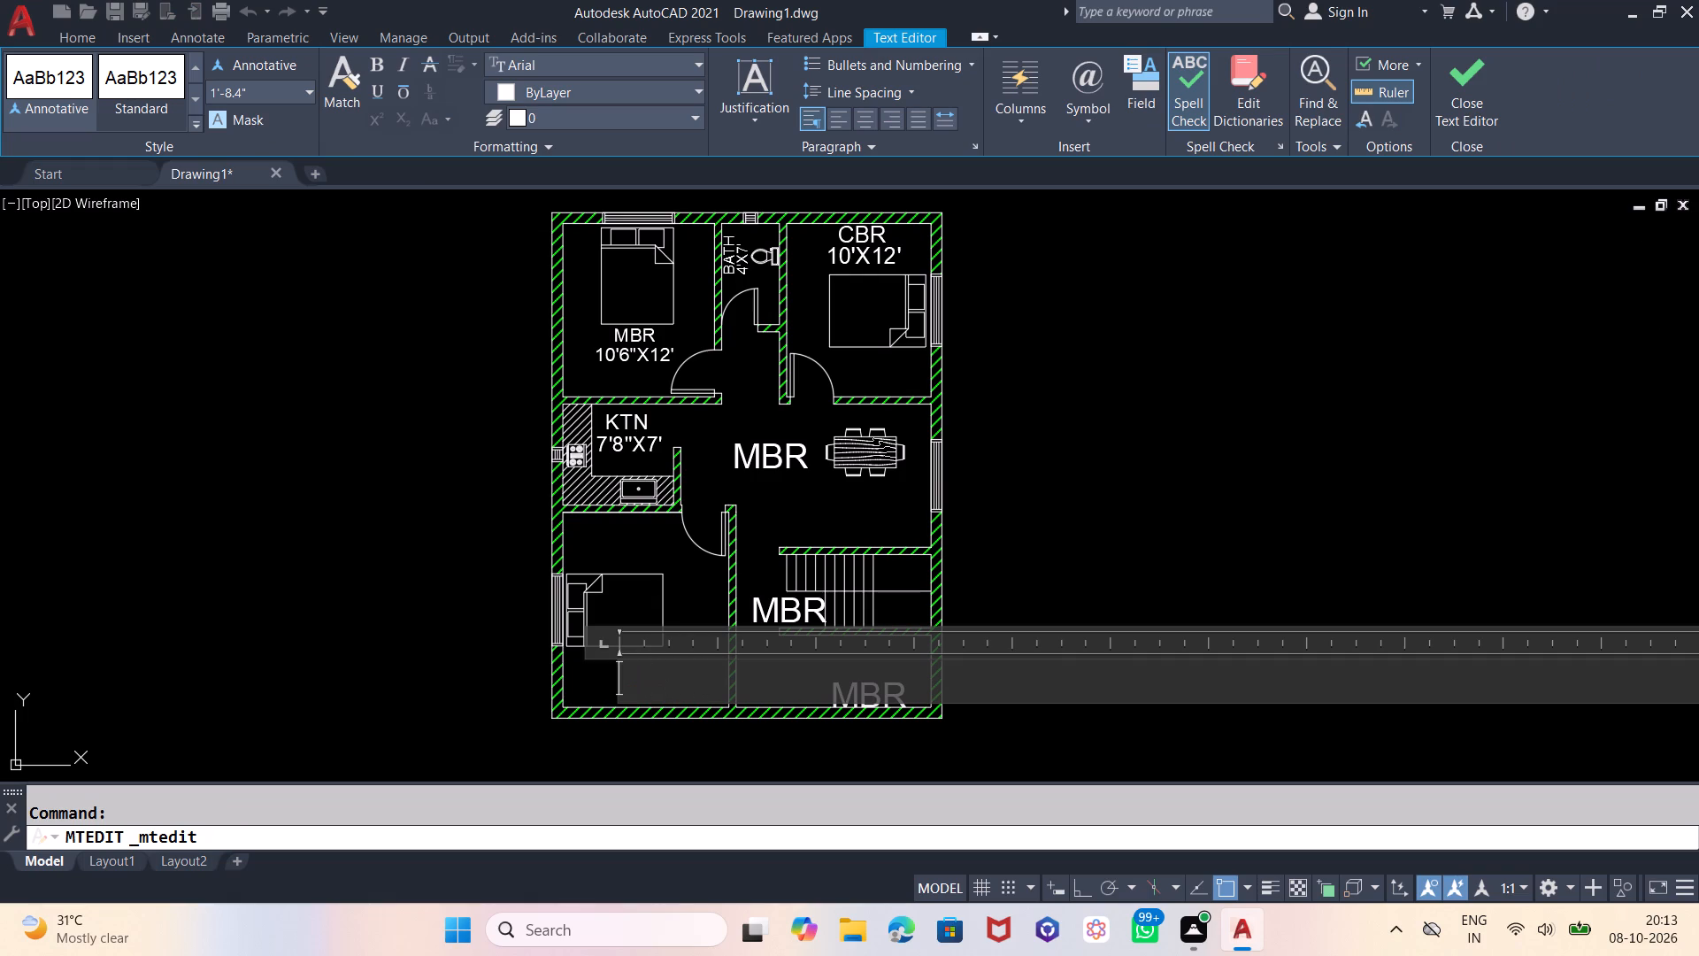
{"action": "type", "text": "GBR"}
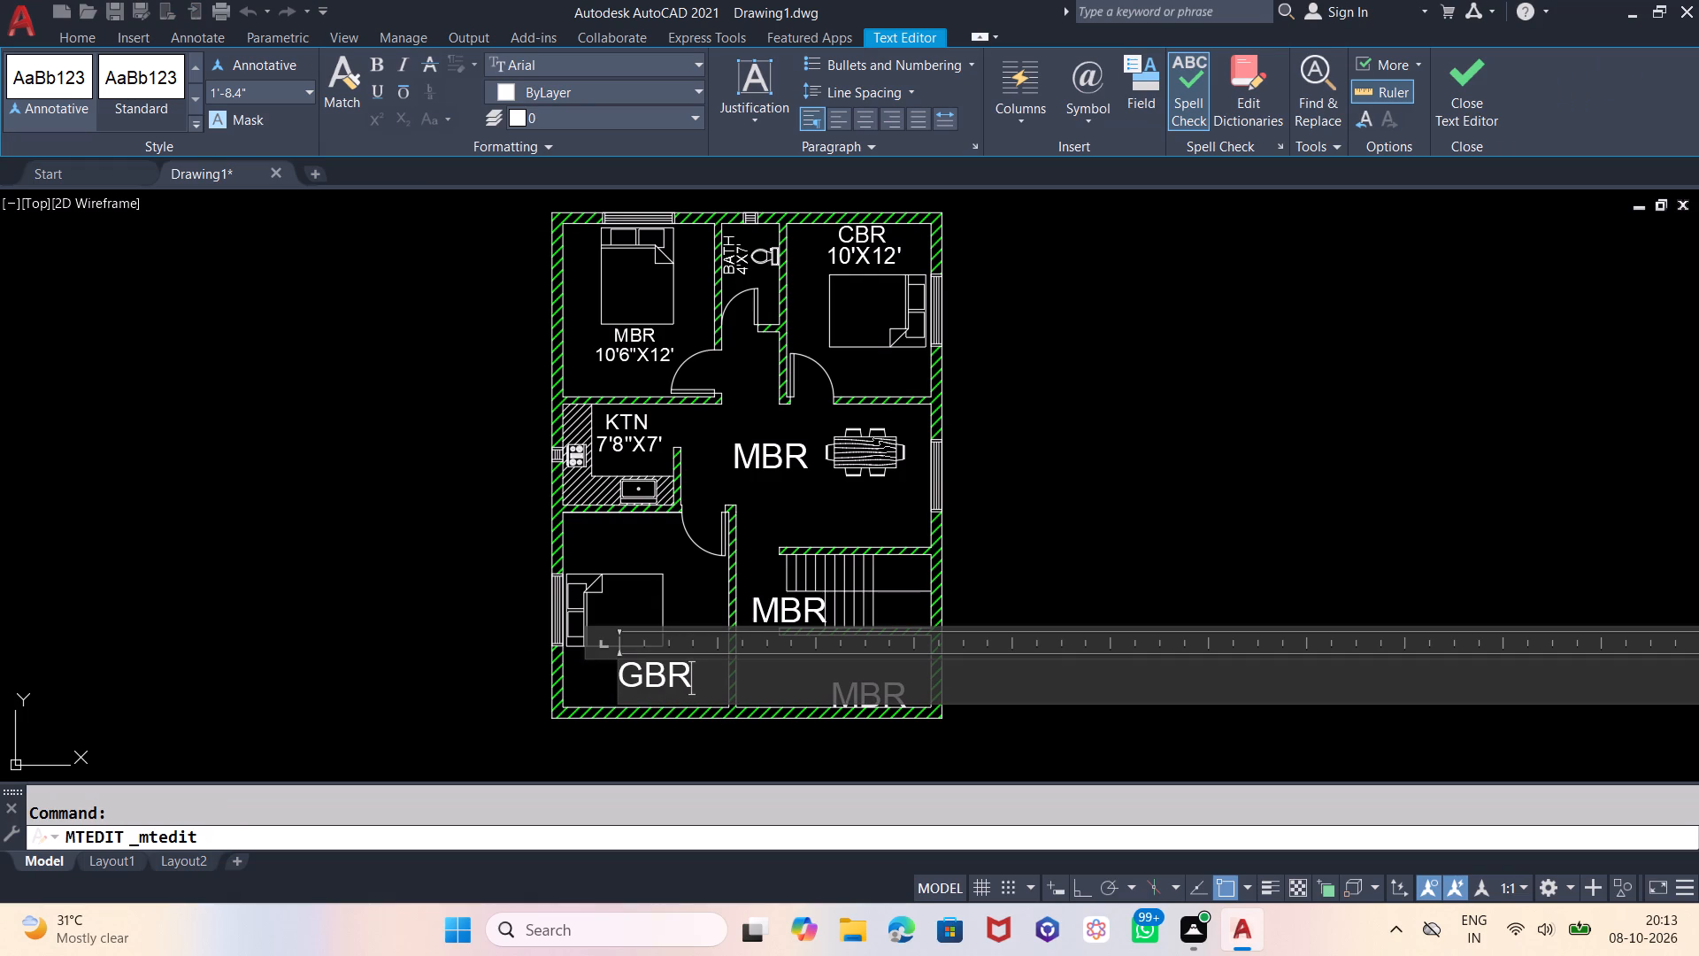
{"action": "left_click", "coordinate": [1017, 528]}
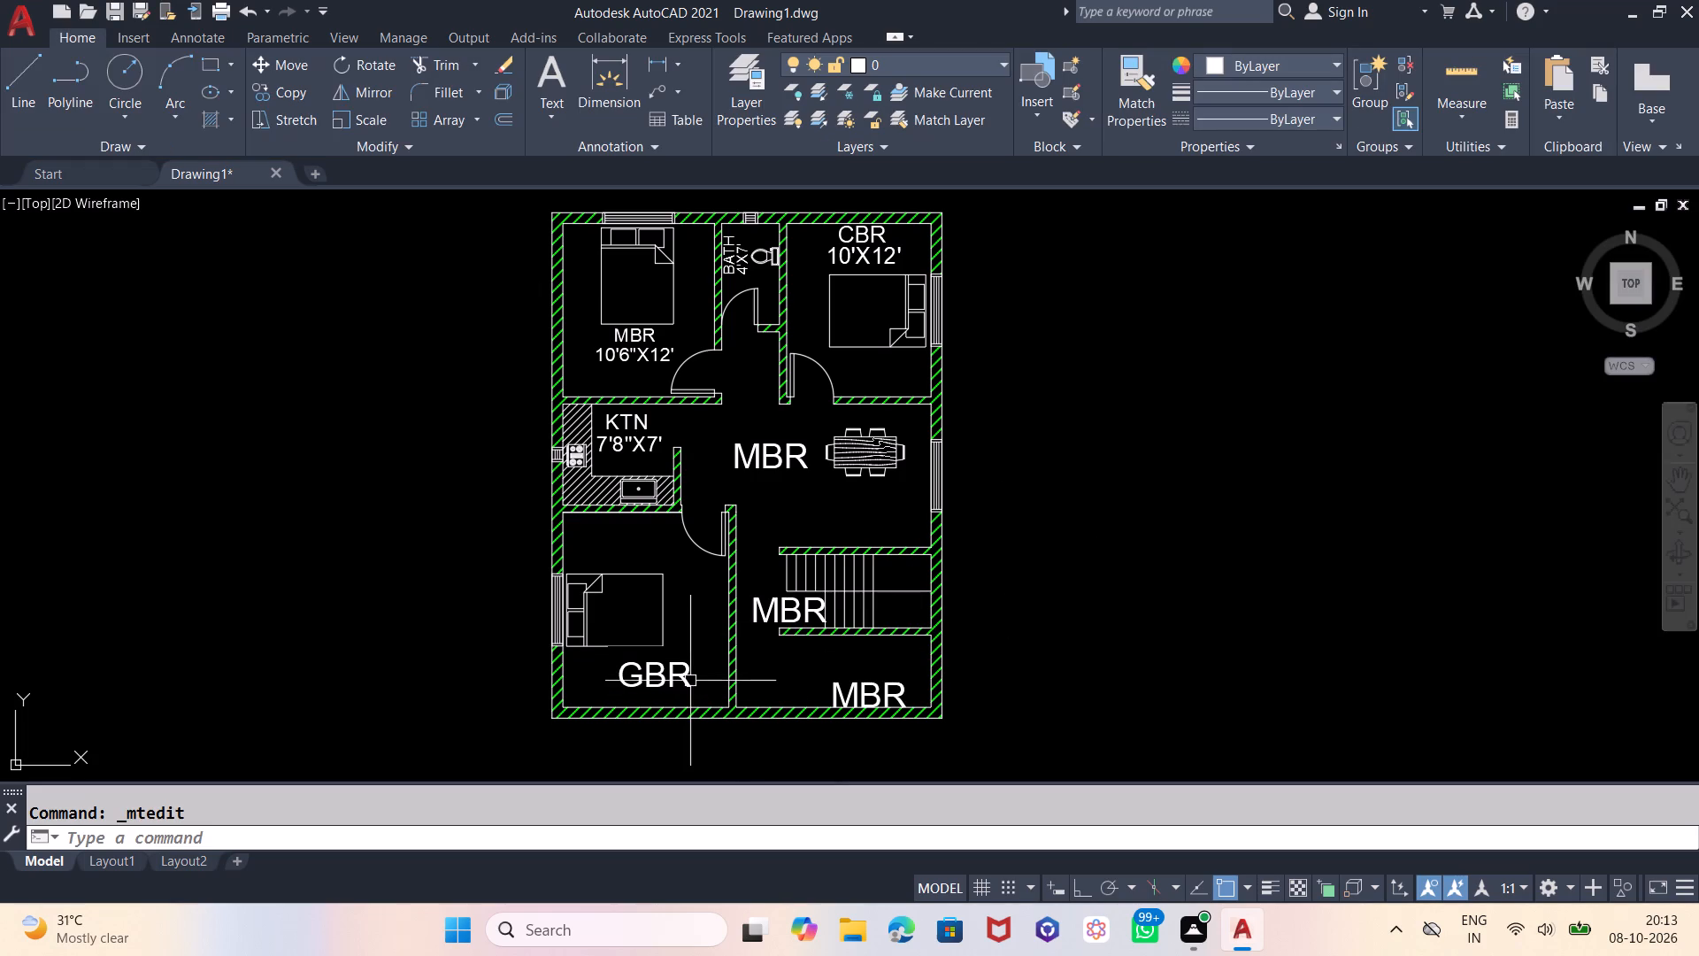
Scale the GBR label down to about 1'-0.9" text height, matching the finished room labels.
{"action": "left_click", "coordinate": [688, 678]}
{"action": "type", "text": "SC"}
{"action": "key", "text": "Return"}
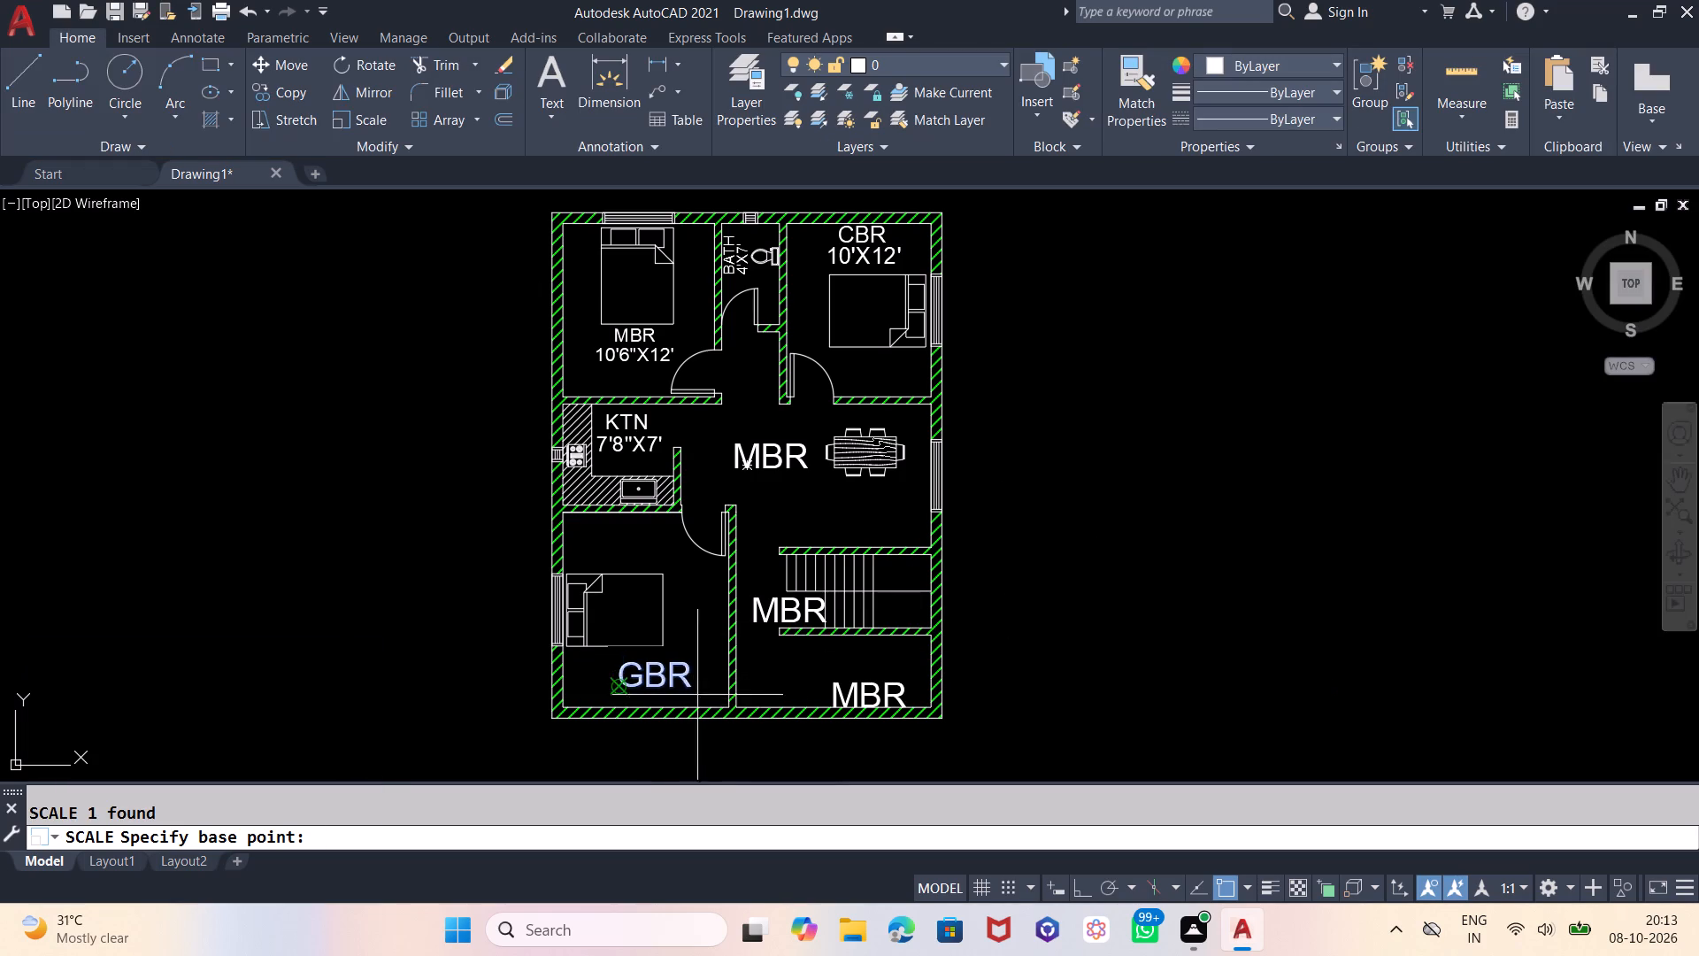
{"action": "left_click", "coordinate": [701, 686]}
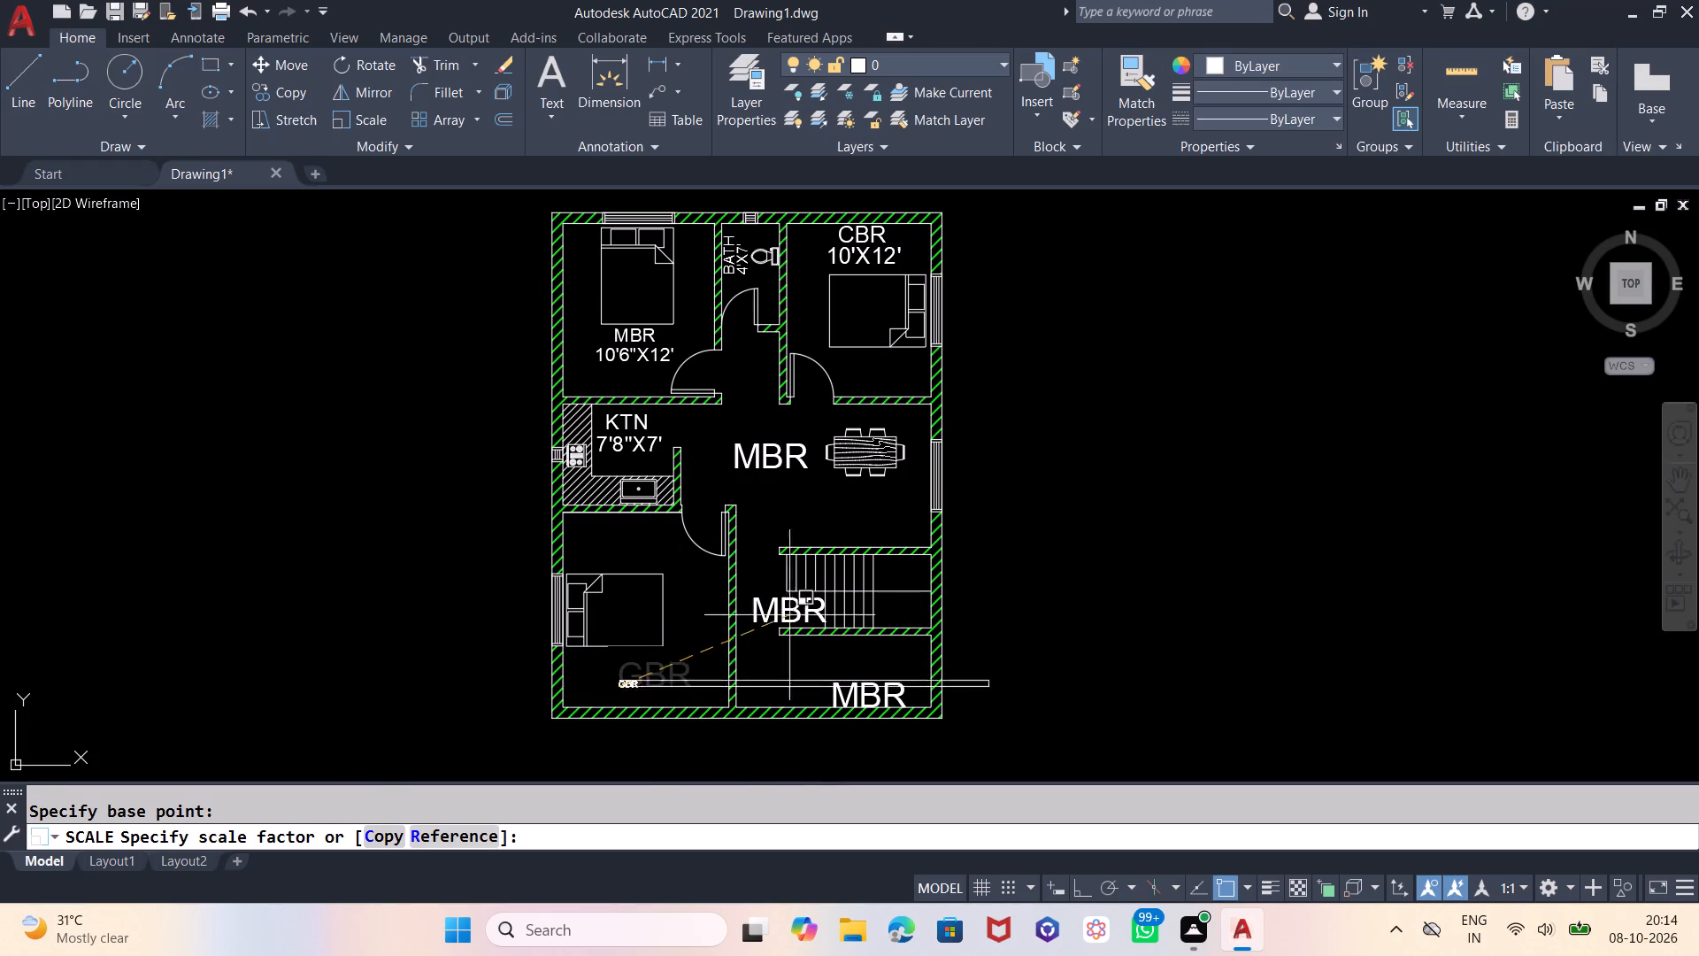
{"action": "left_click", "coordinate": [1053, 567]}
Move the GBR label north-west so it sits just beneath the bed in the south-west bedroom.
{"action": "left_click", "coordinate": [648, 686]}
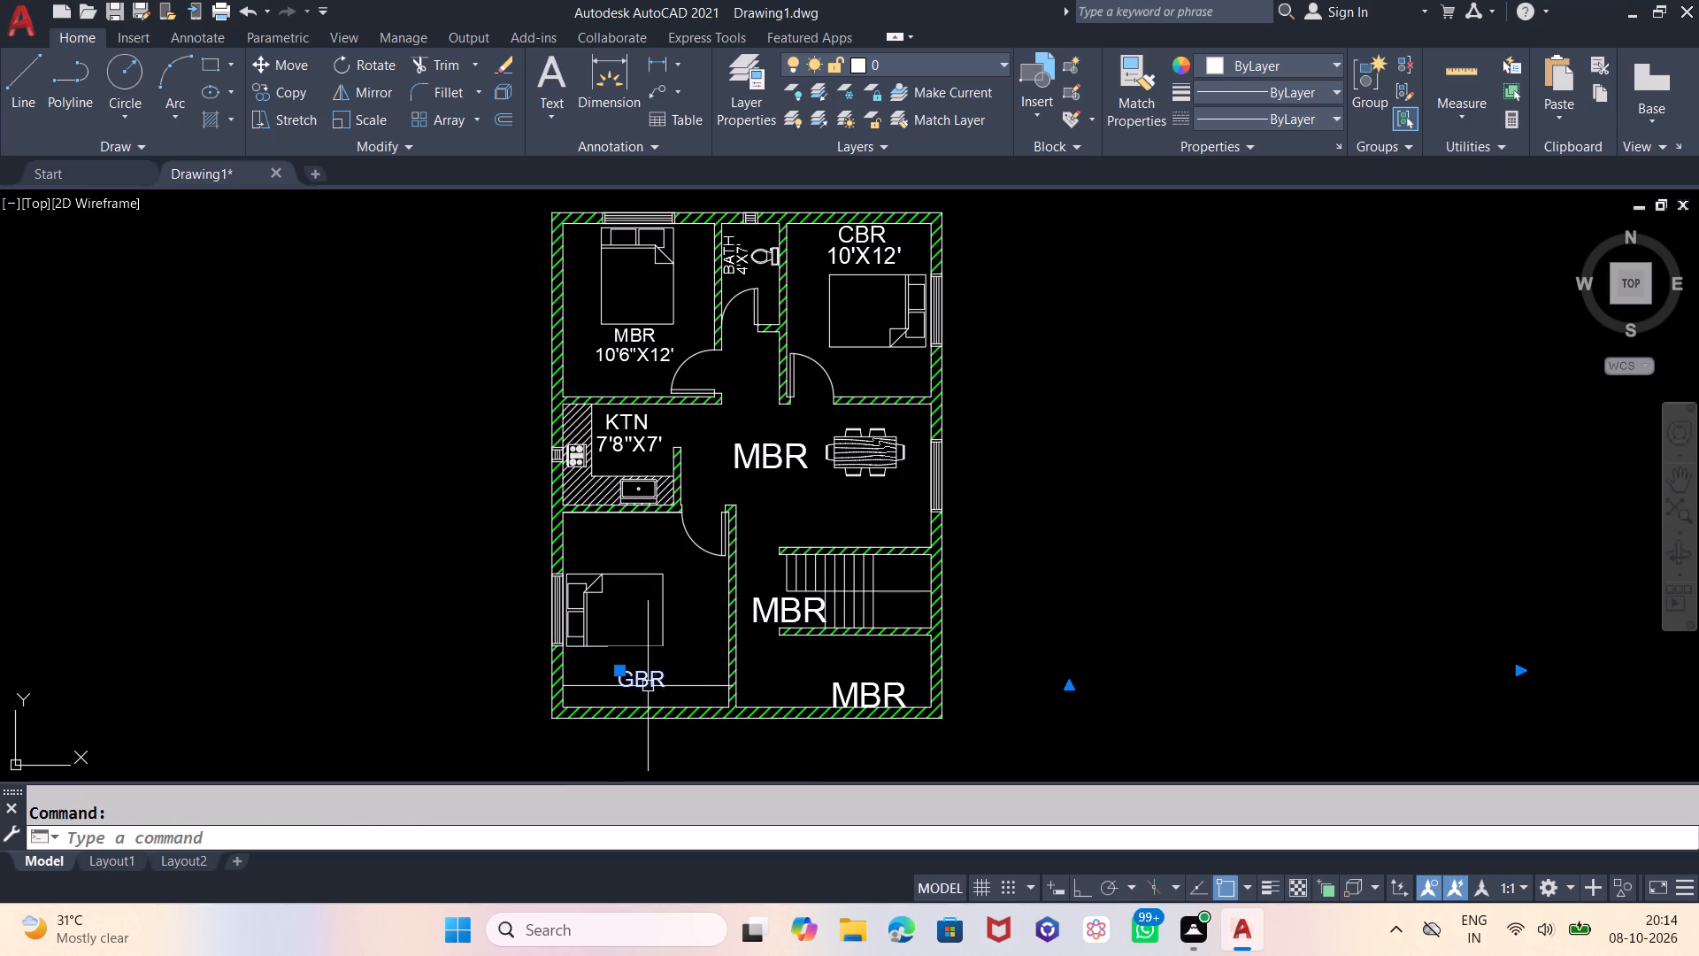
{"action": "key", "text": "m"}
{"action": "key", "text": "Return"}
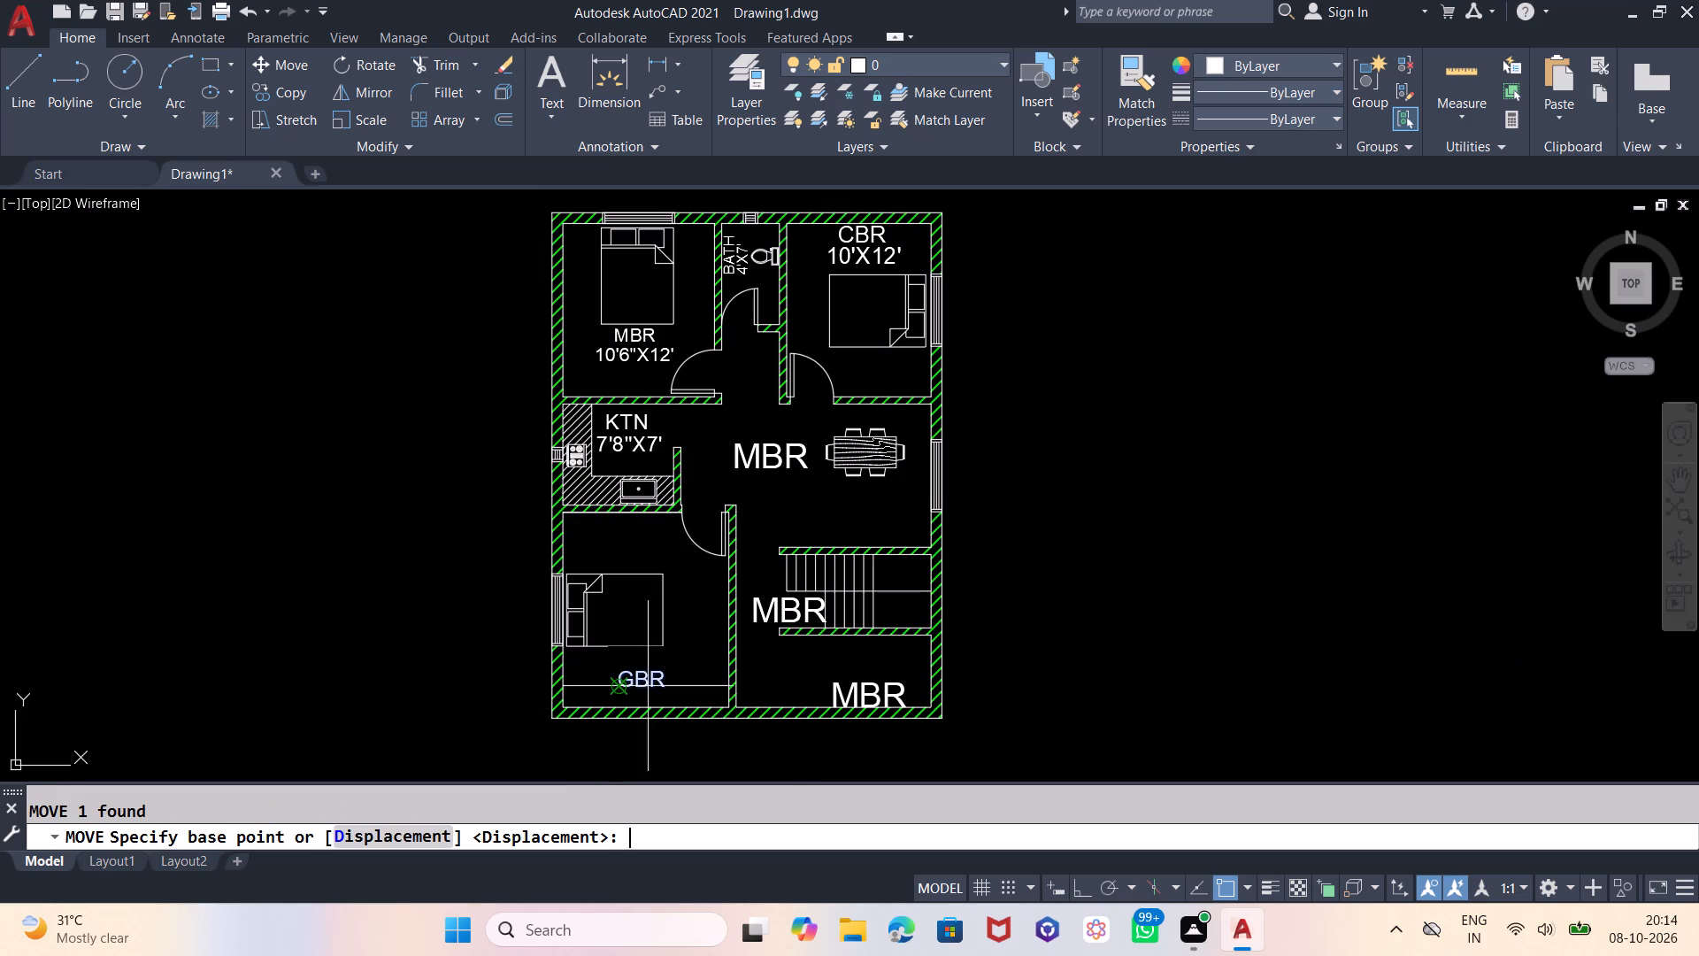
{"action": "left_click", "coordinate": [649, 691]}
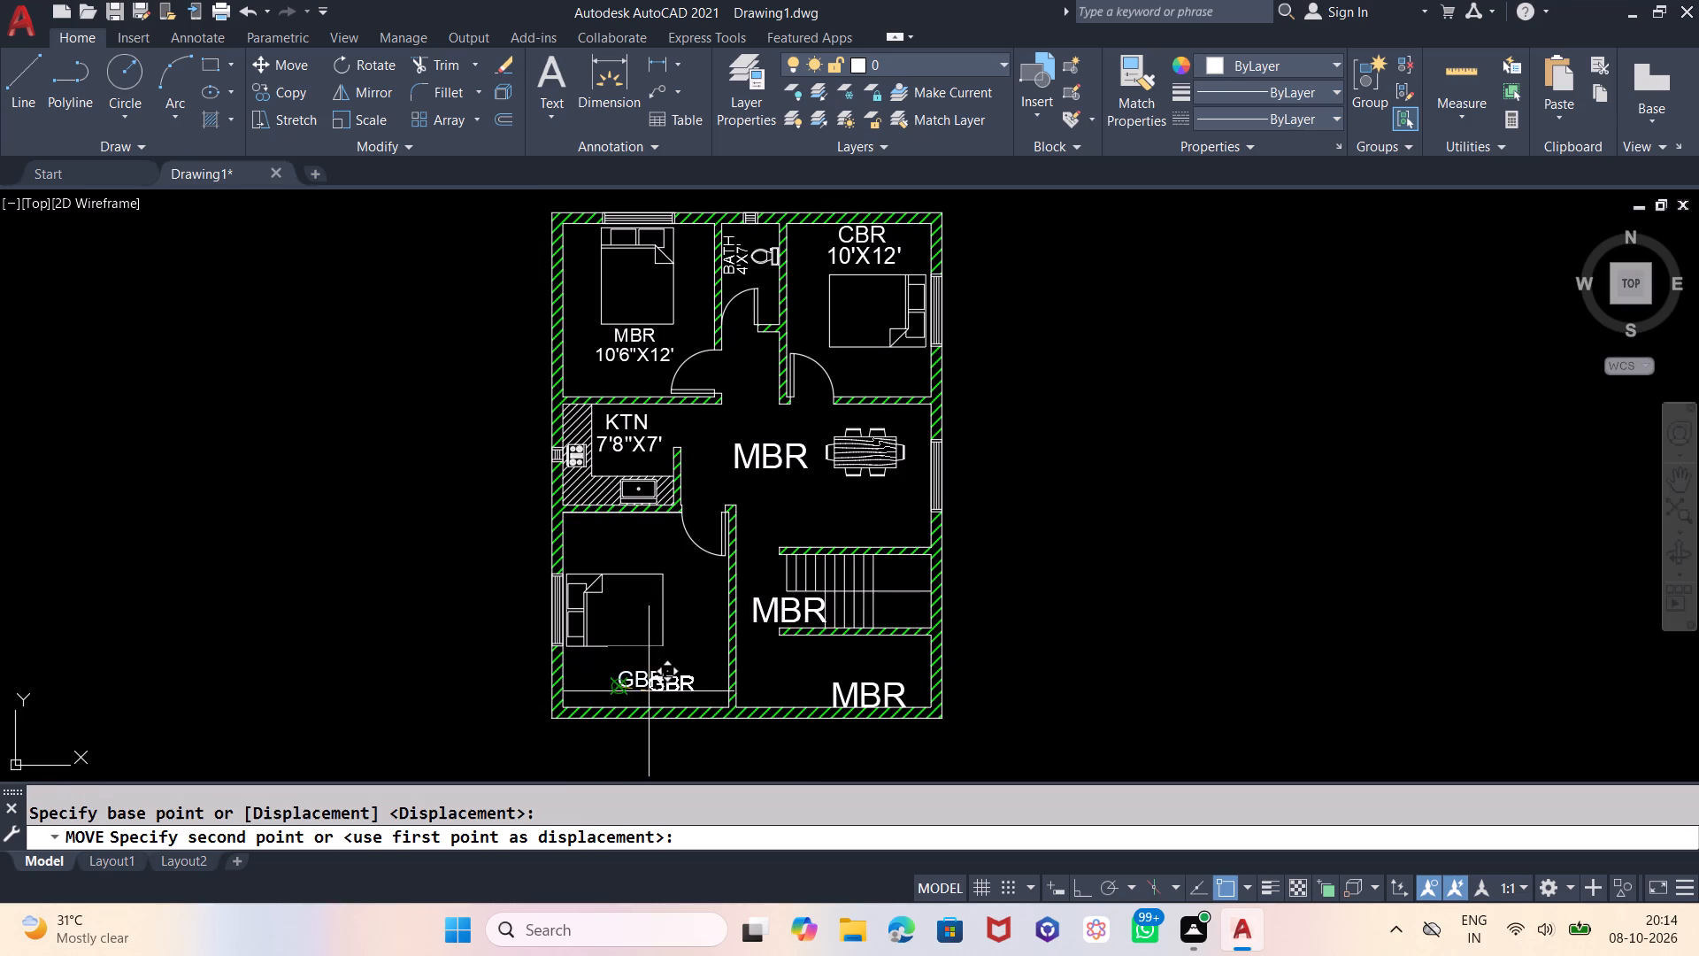
{"action": "left_click", "coordinate": [607, 667]}
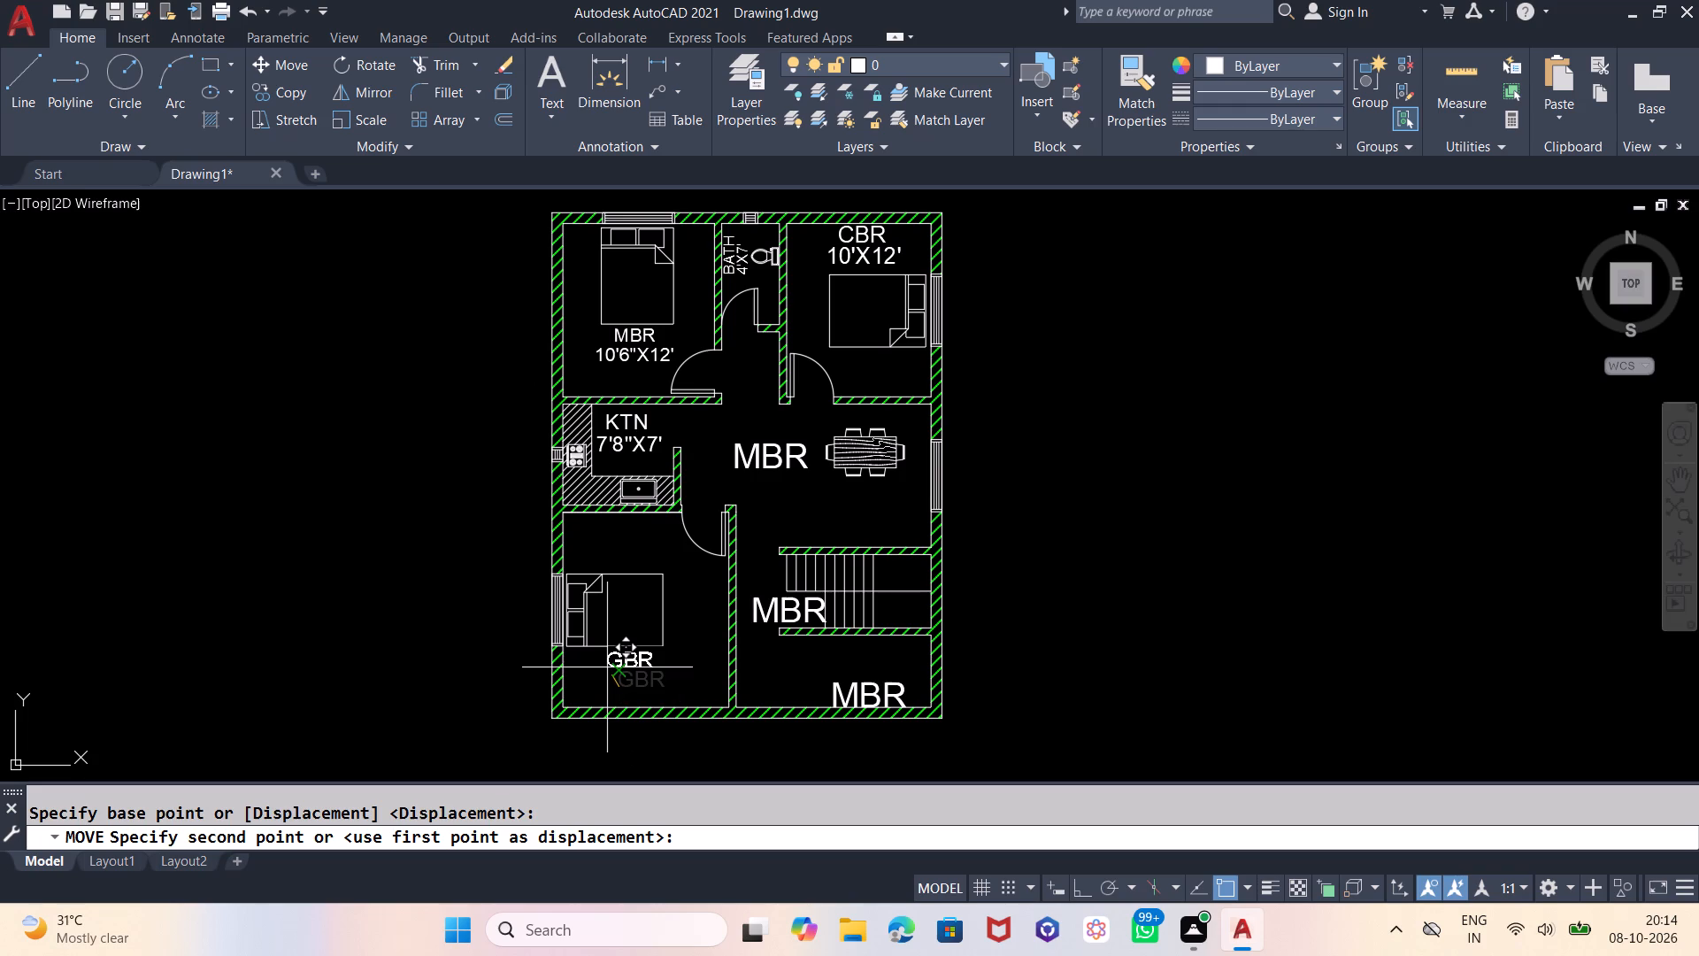
{"action": "left_click", "coordinate": [629, 674]}
{"action": "key", "text": "m"}
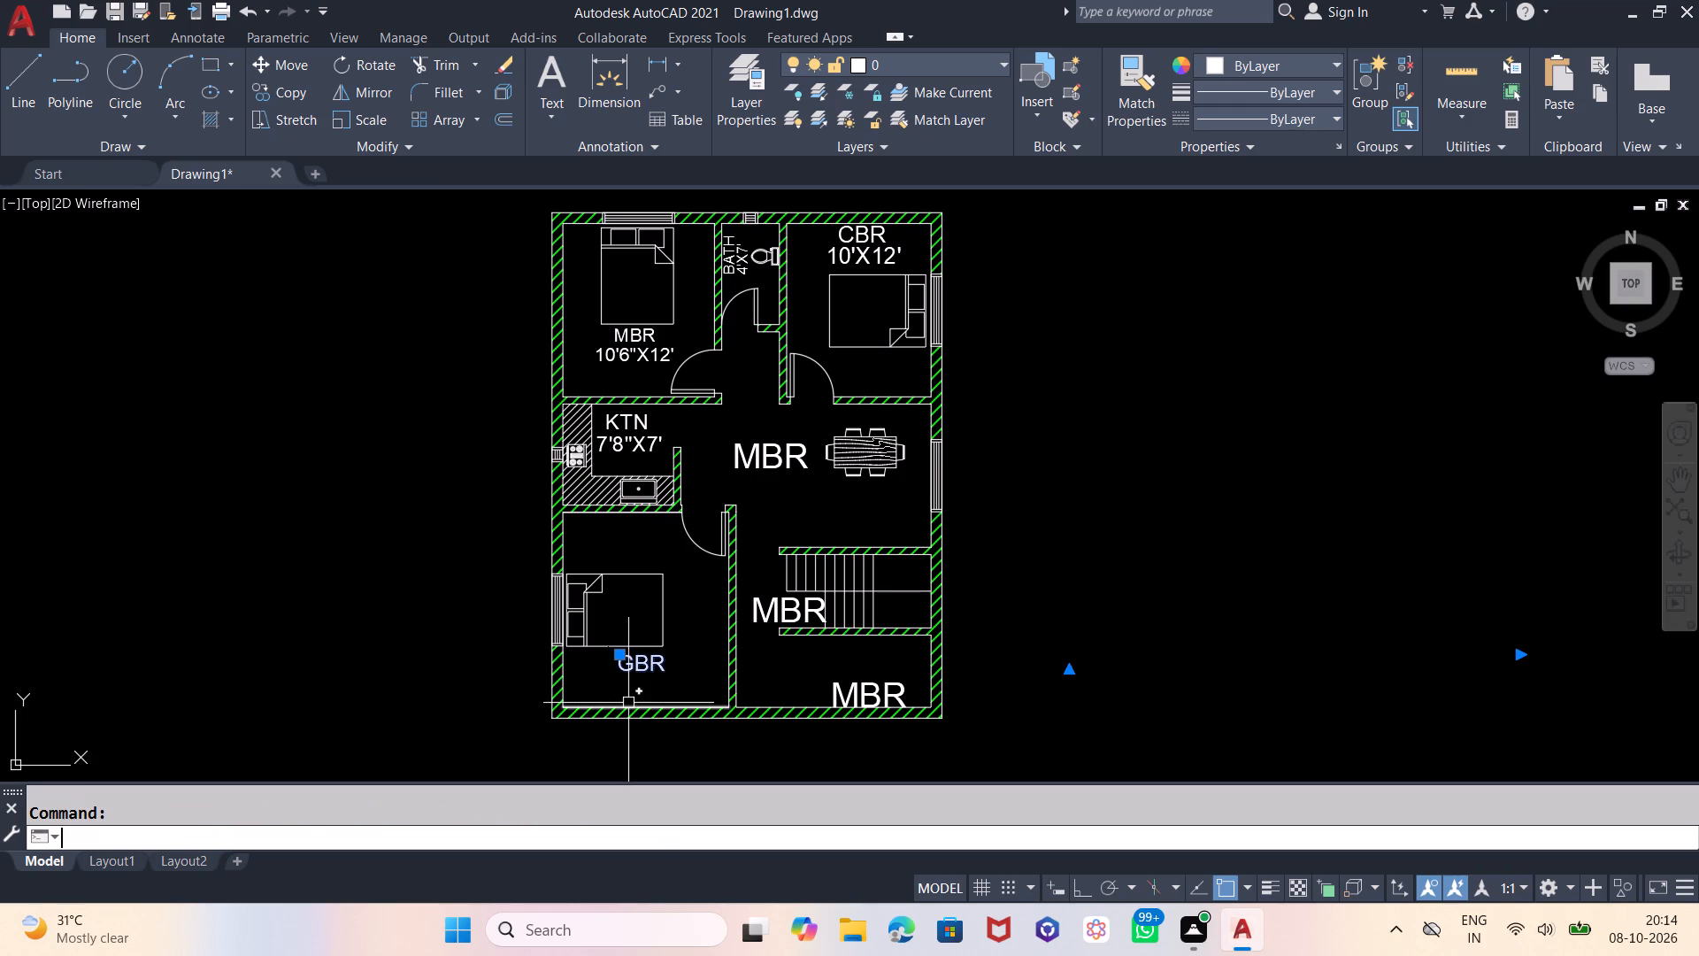
{"action": "key", "text": "Return"}
{"action": "left_click", "coordinate": [642, 683]}
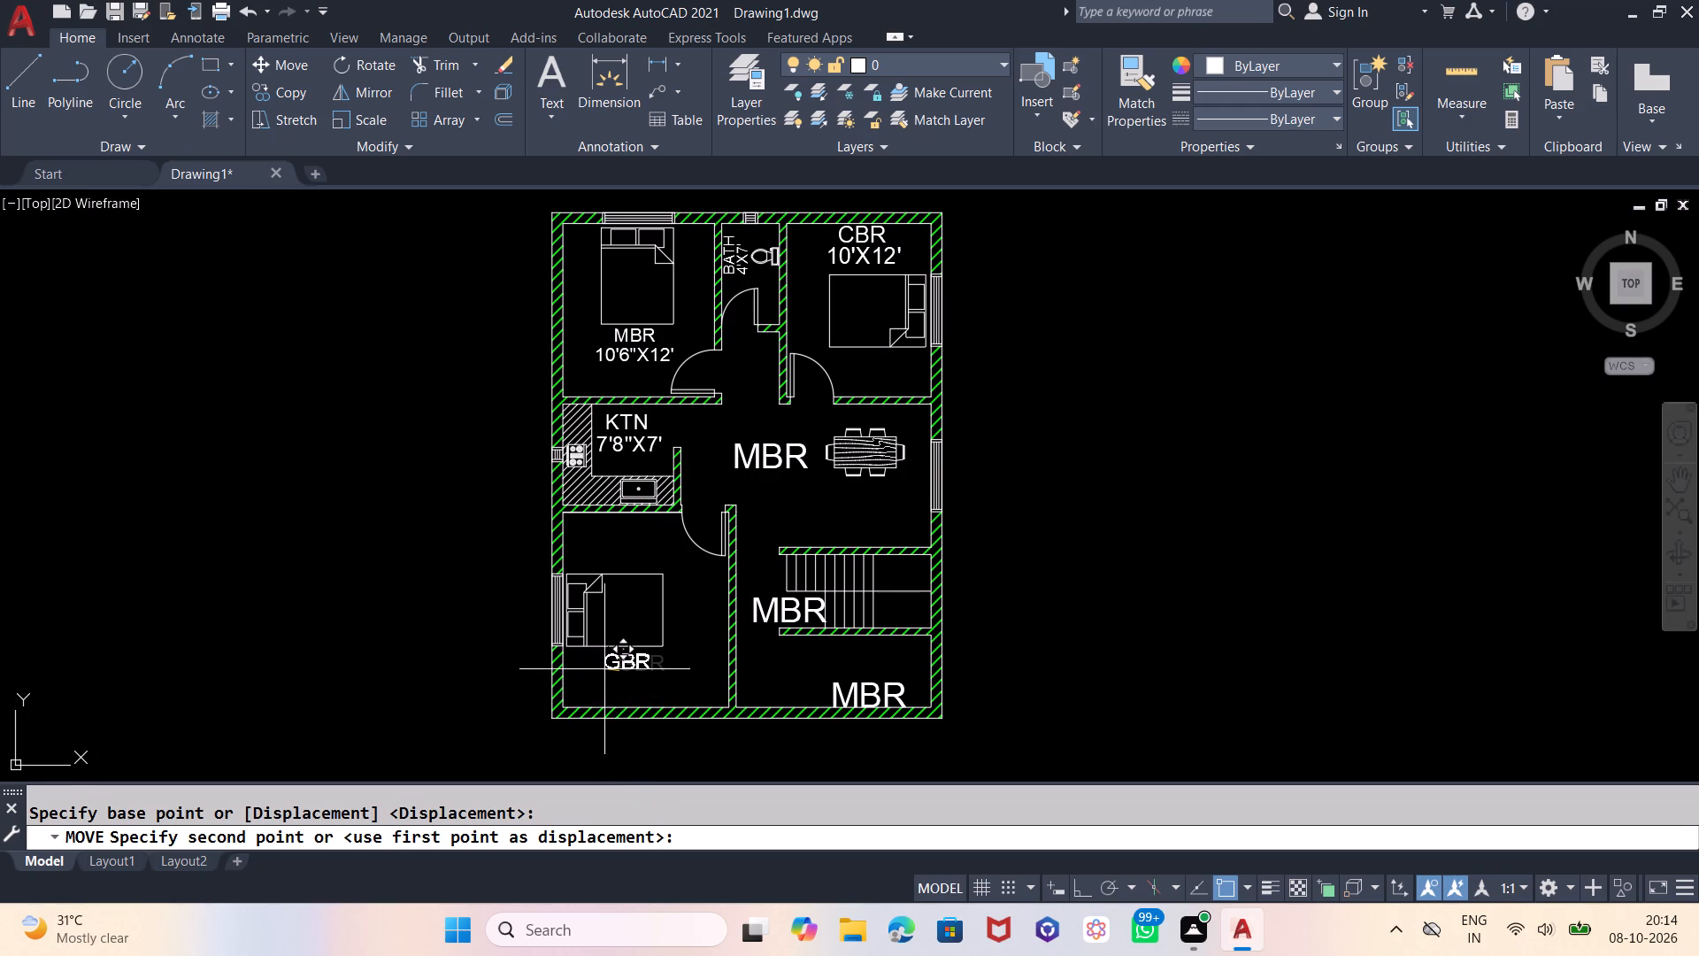
{"action": "left_click", "coordinate": [604, 669]}
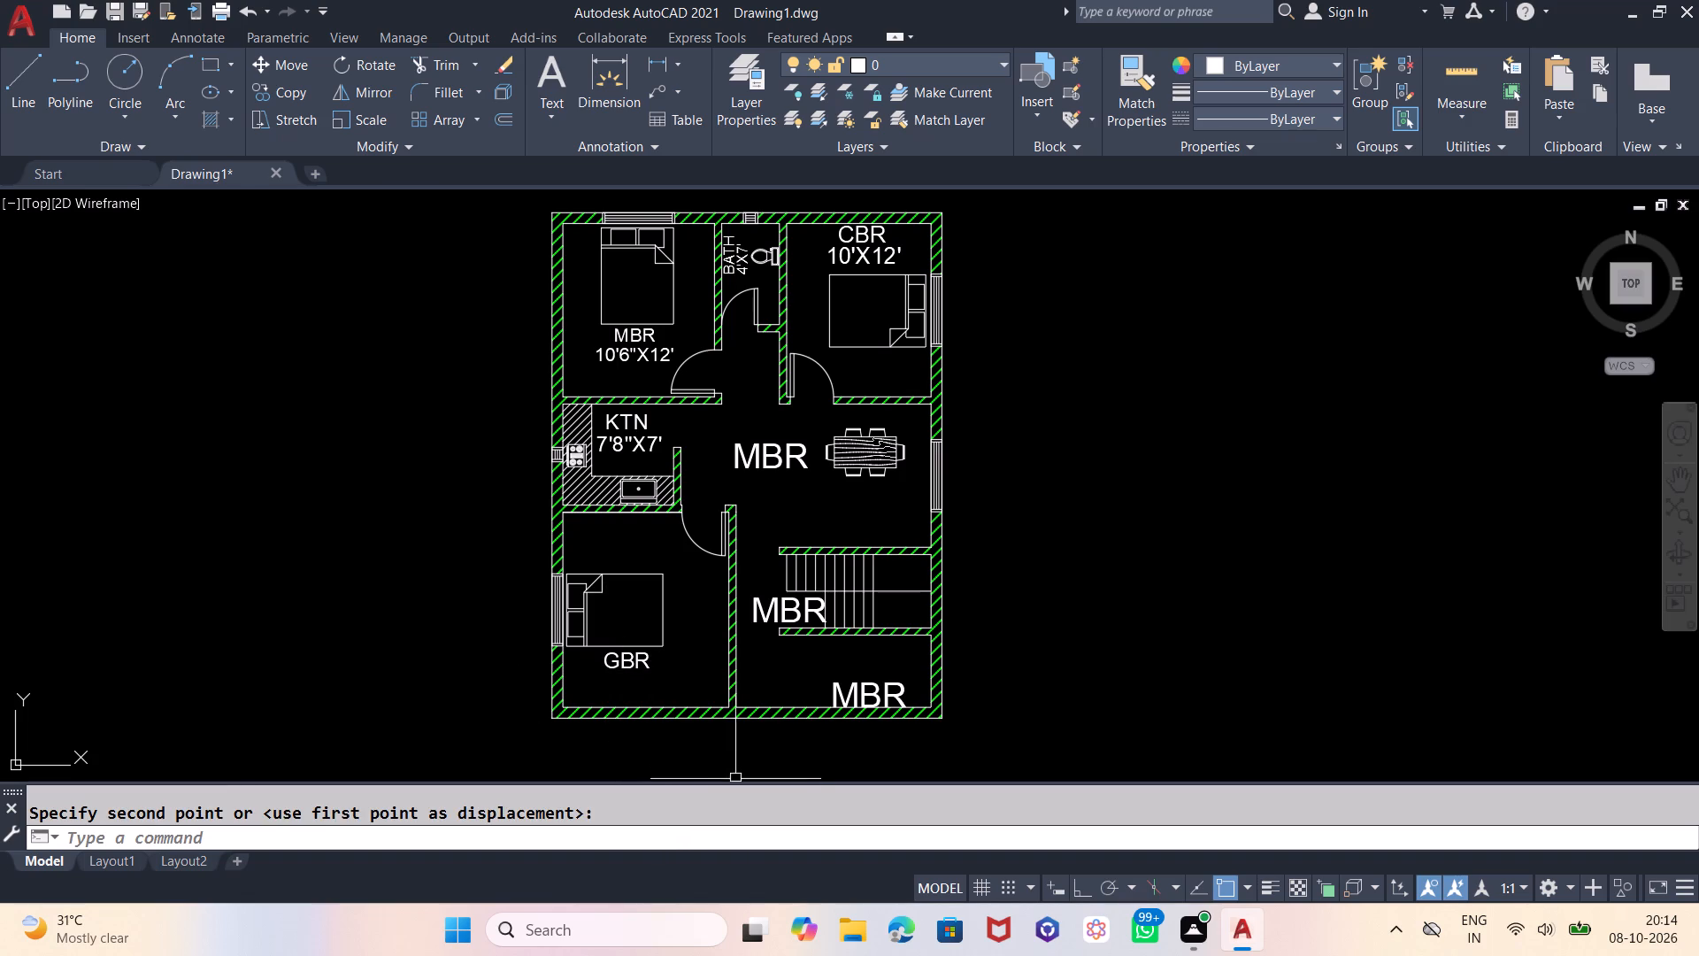
Copy the GBR label directly beneath itself as a second text line for the room size.
{"action": "left_click", "coordinate": [627, 659]}
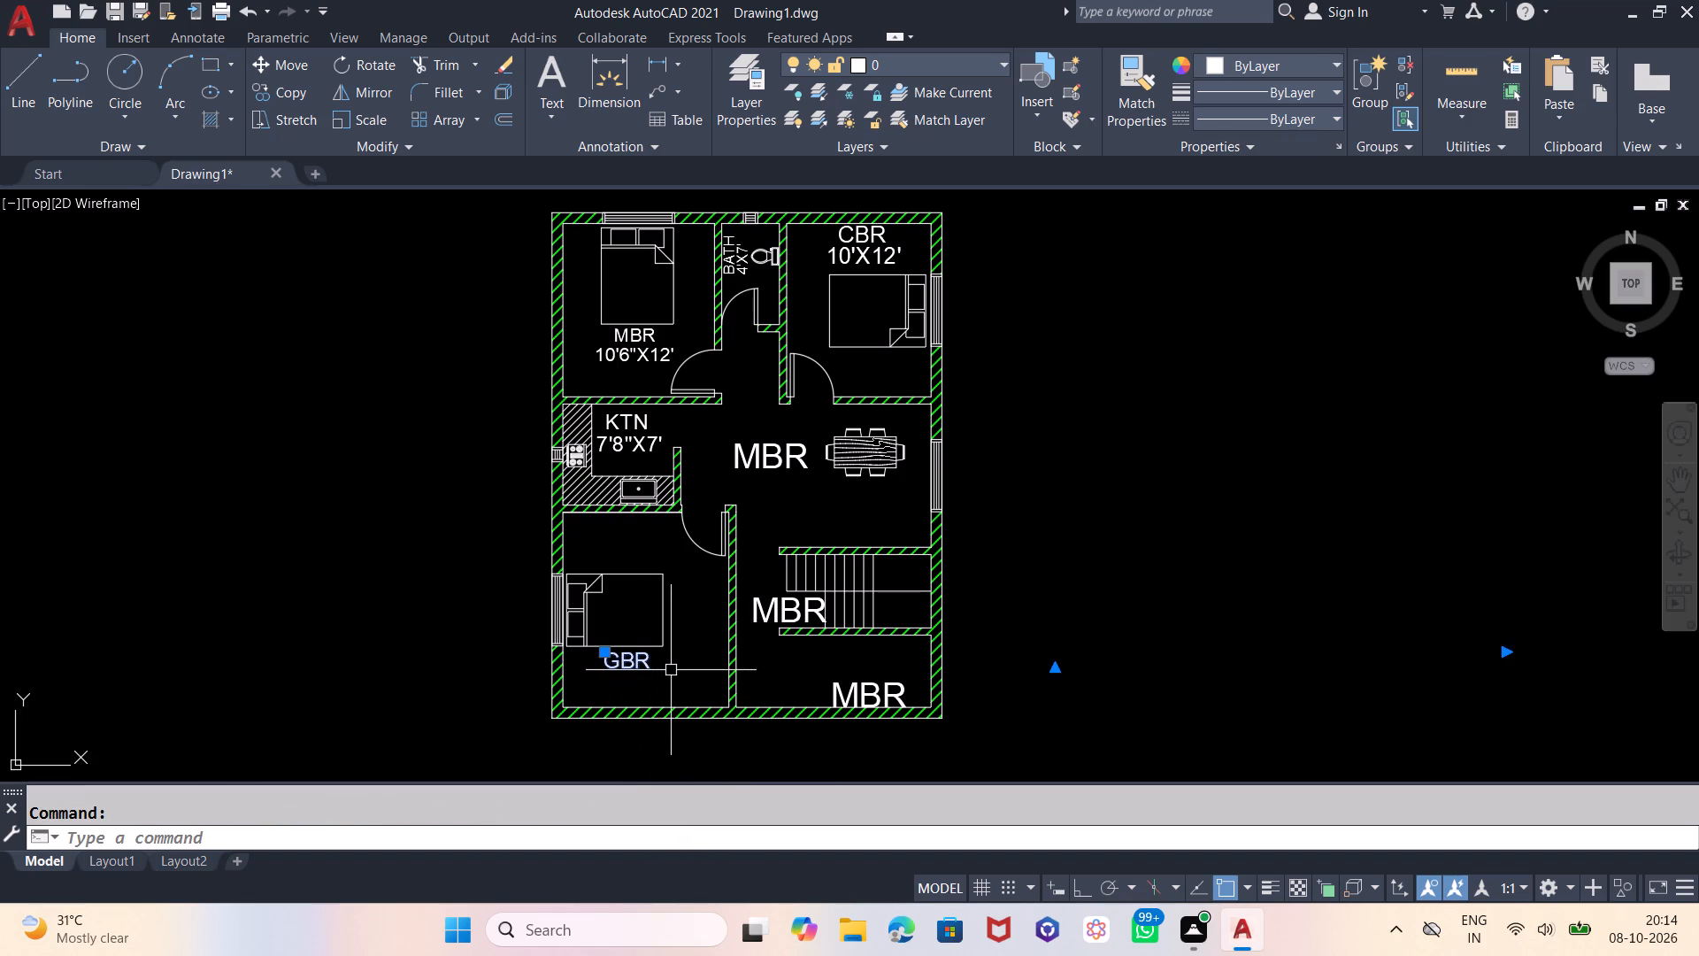
{"action": "type", "text": "CP"}
{"action": "key", "text": "Return"}
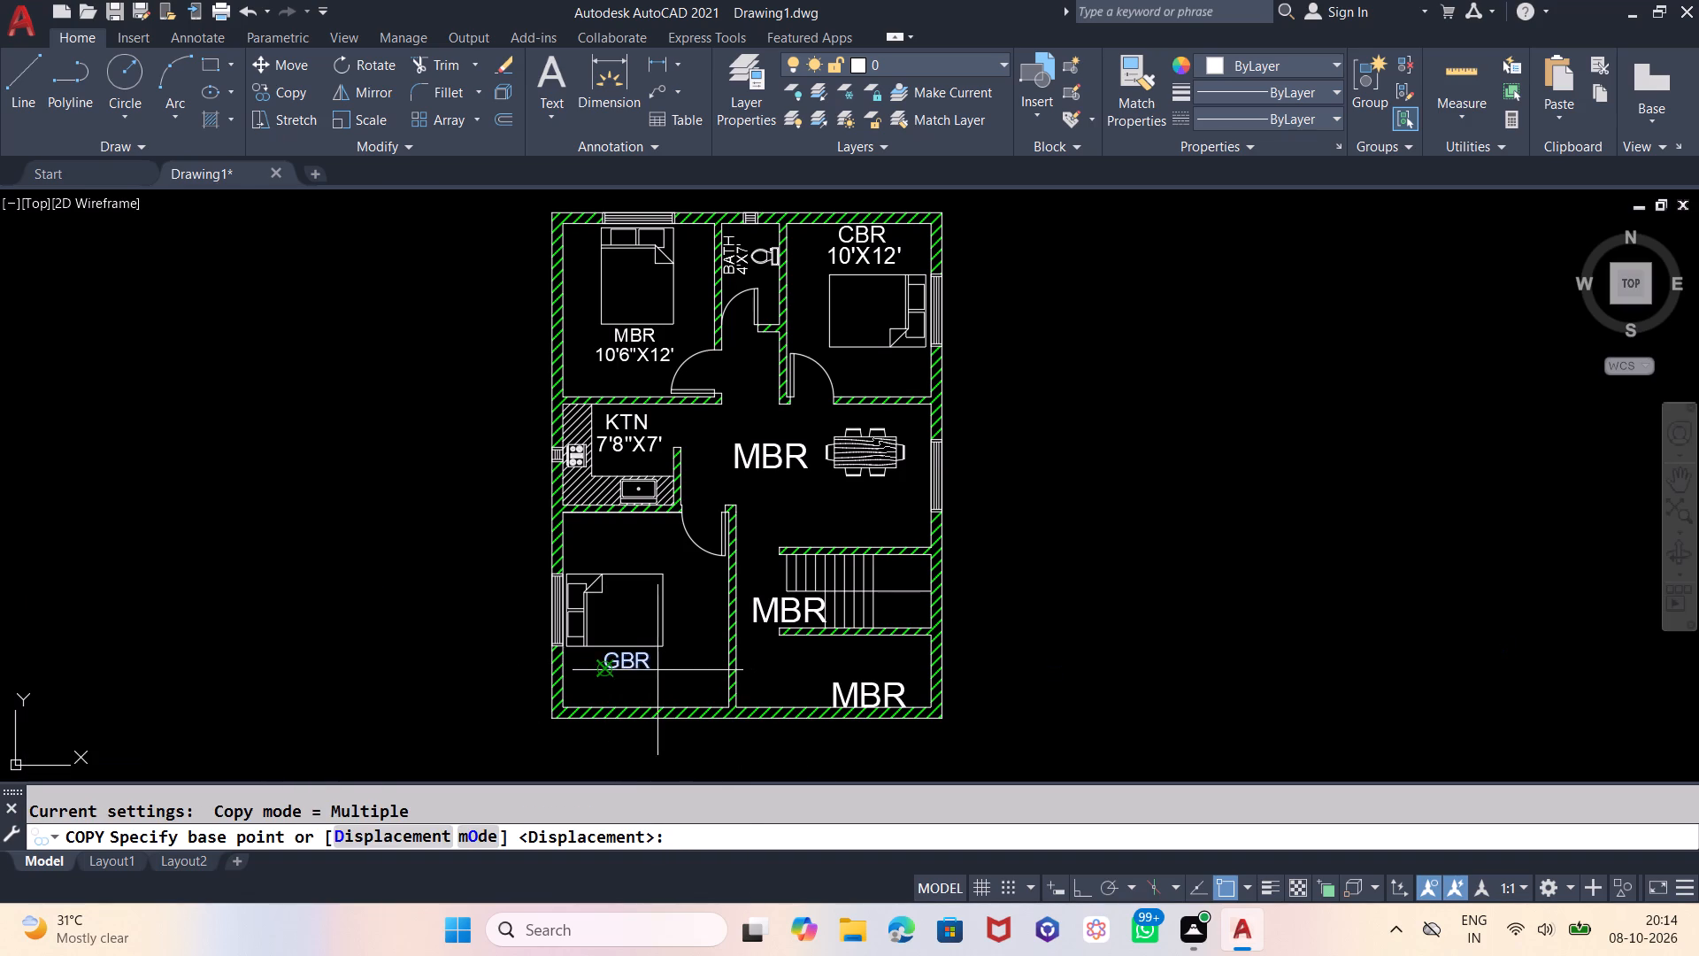
{"action": "left_click", "coordinate": [638, 662]}
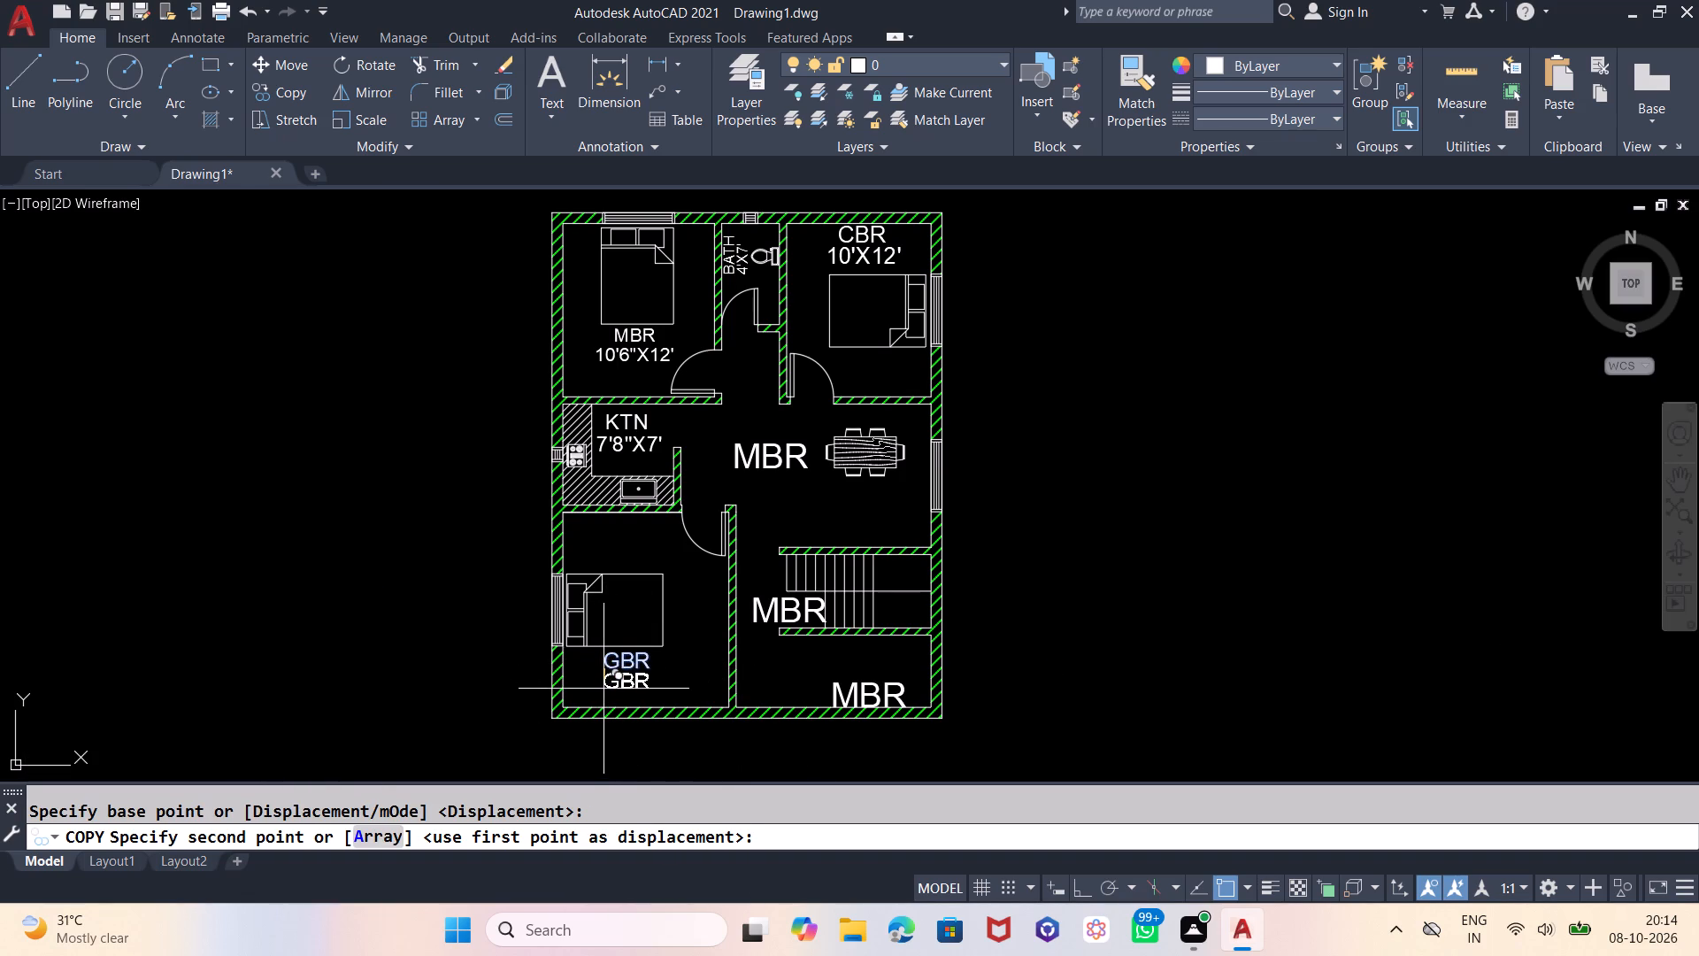
{"action": "left_click", "coordinate": [603, 689]}
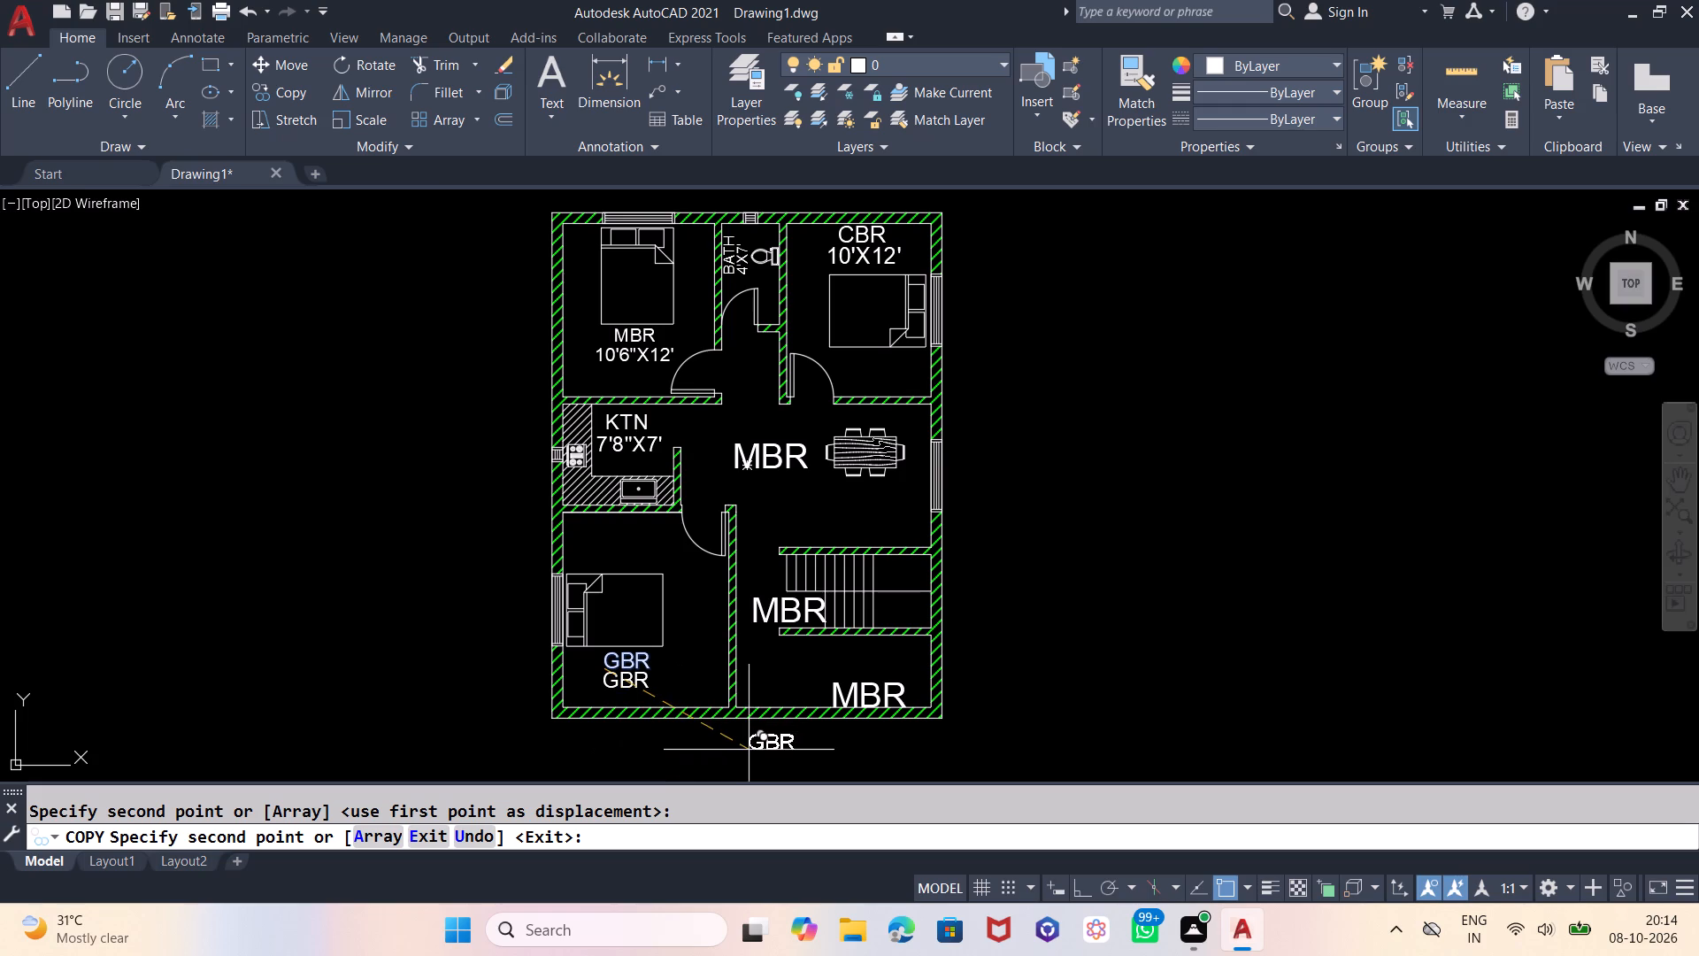
{"action": "key", "text": "Escape"}
{"action": "double_click", "coordinate": [637, 683]}
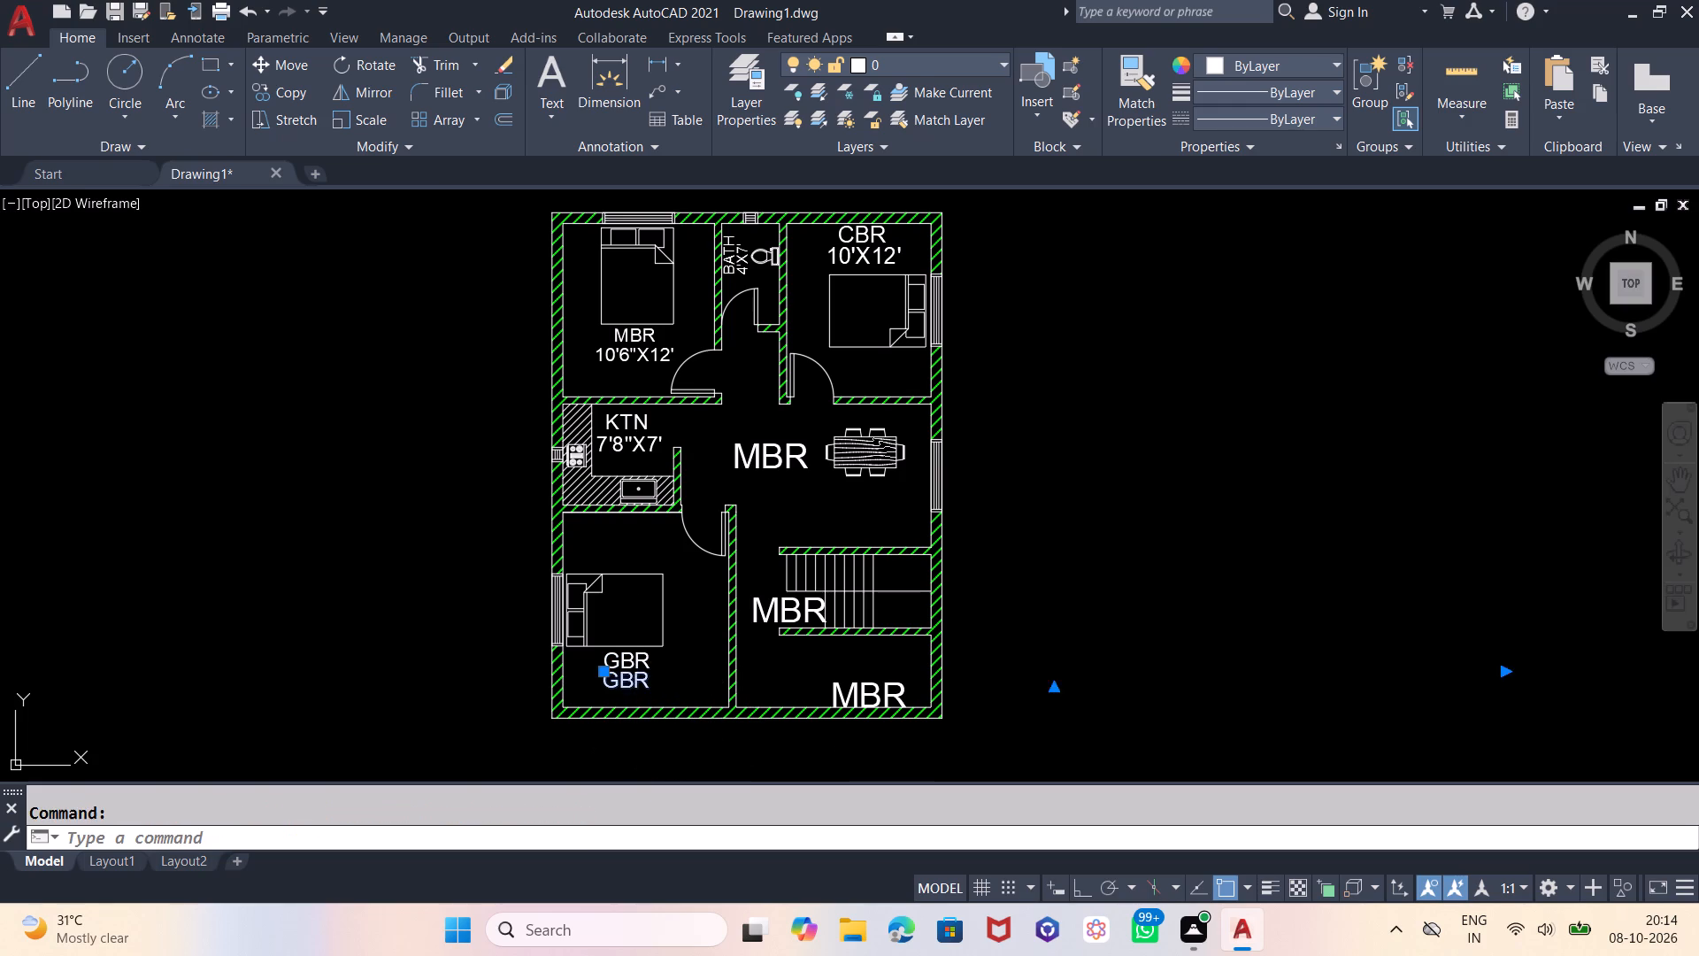
{"action": "left_click", "coordinate": [1057, 514]}
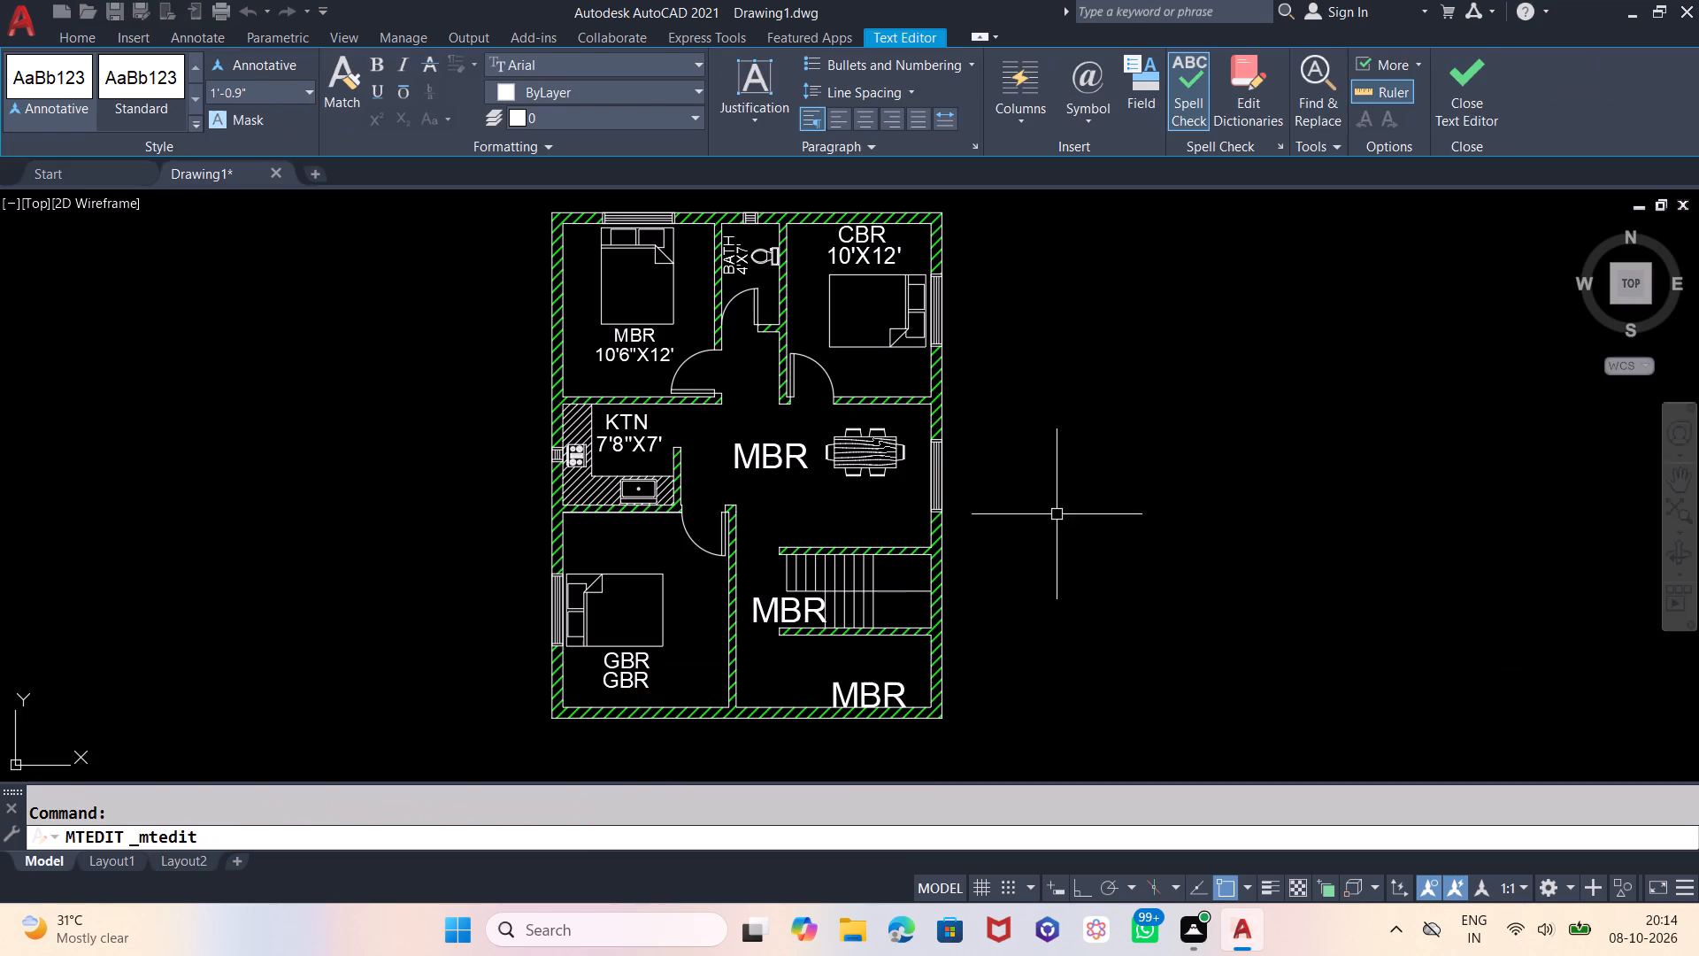
Dimension the GBR room's inside width below the south wall and its inside north-south length outside the west wall.
{"action": "left_click", "coordinate": [627, 76]}
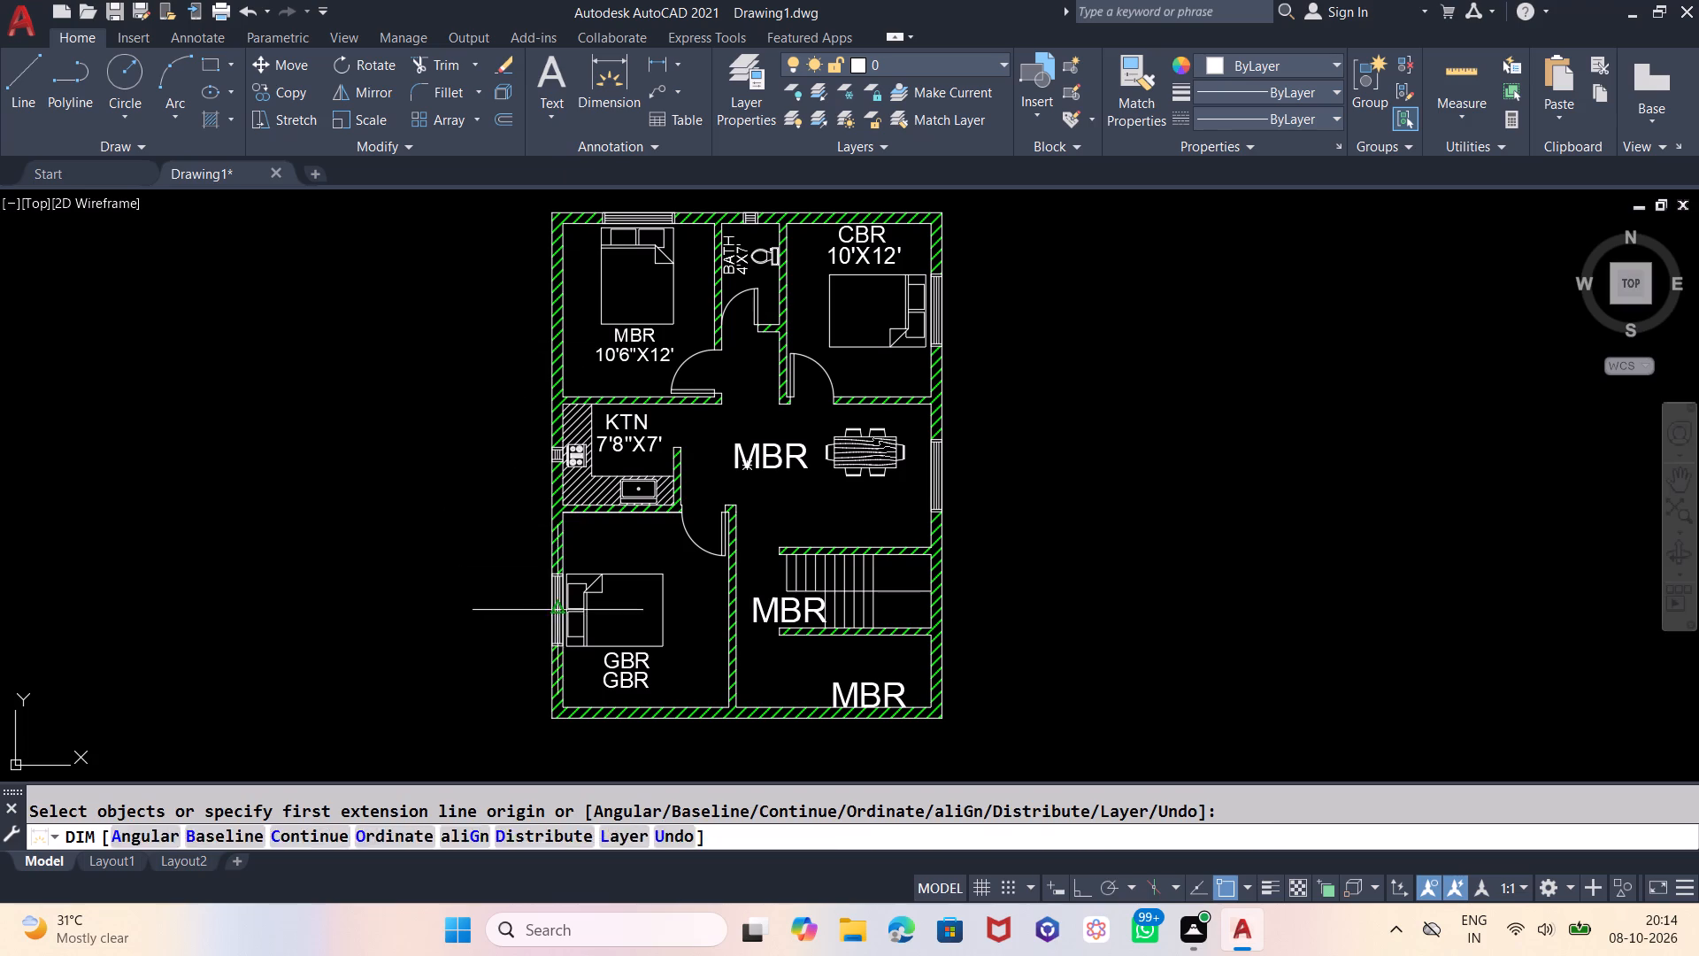
{"action": "left_click", "coordinate": [564, 709]}
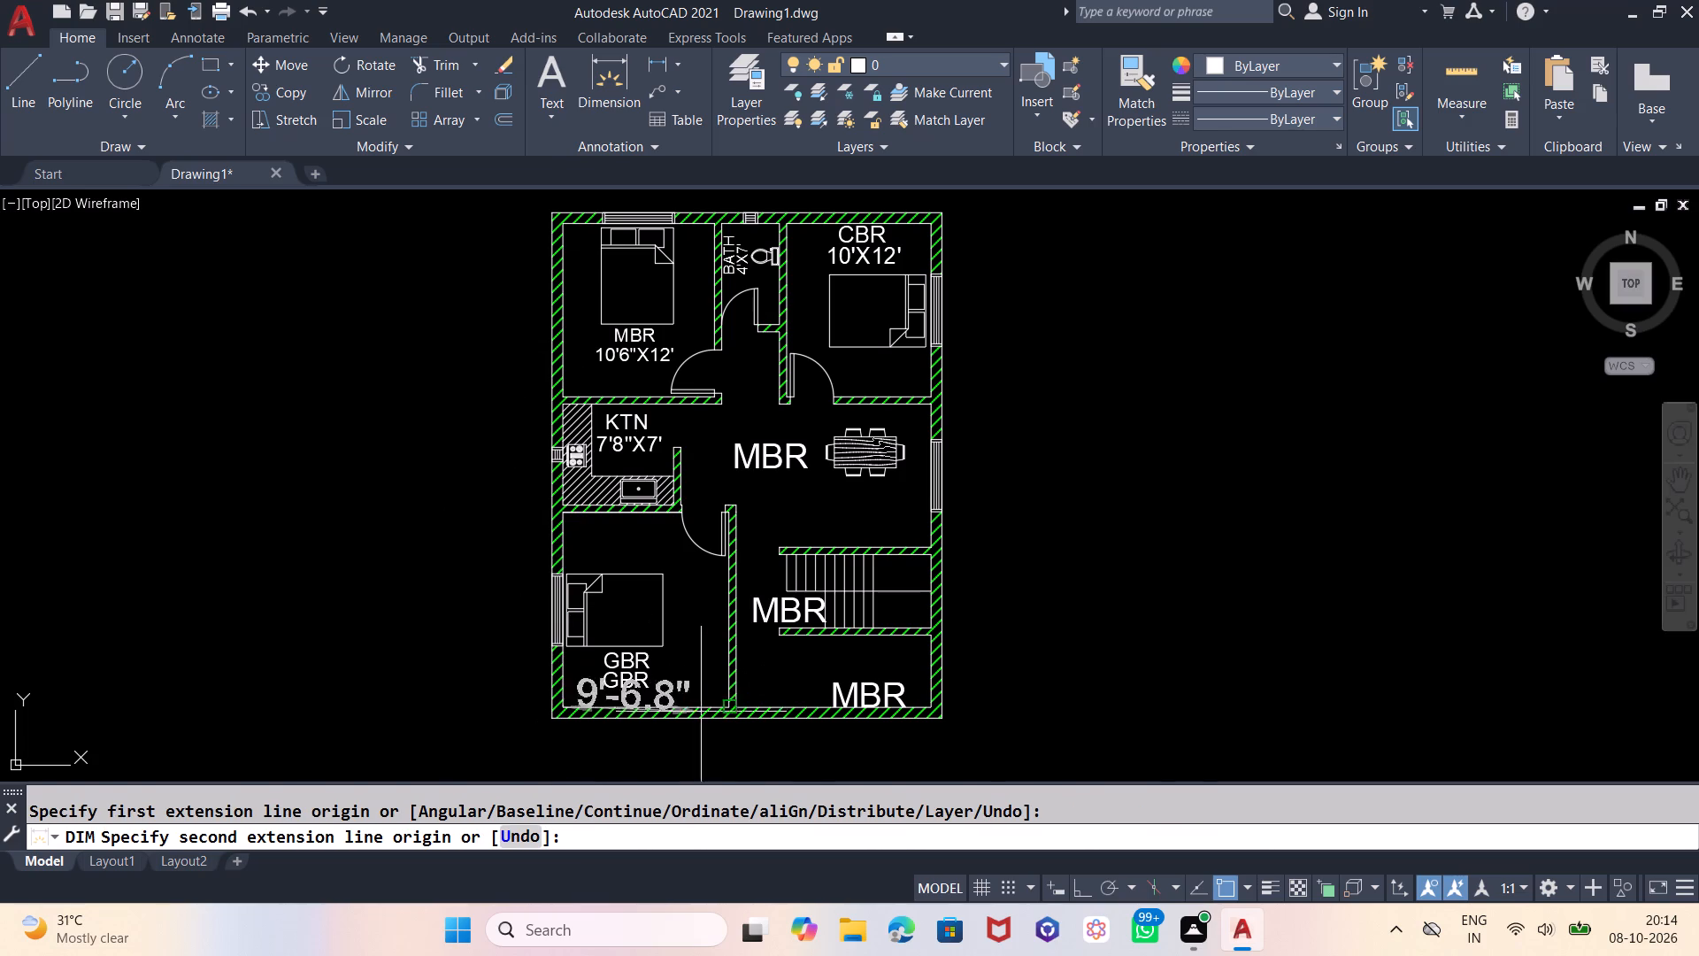
{"action": "left_click", "coordinate": [726, 706]}
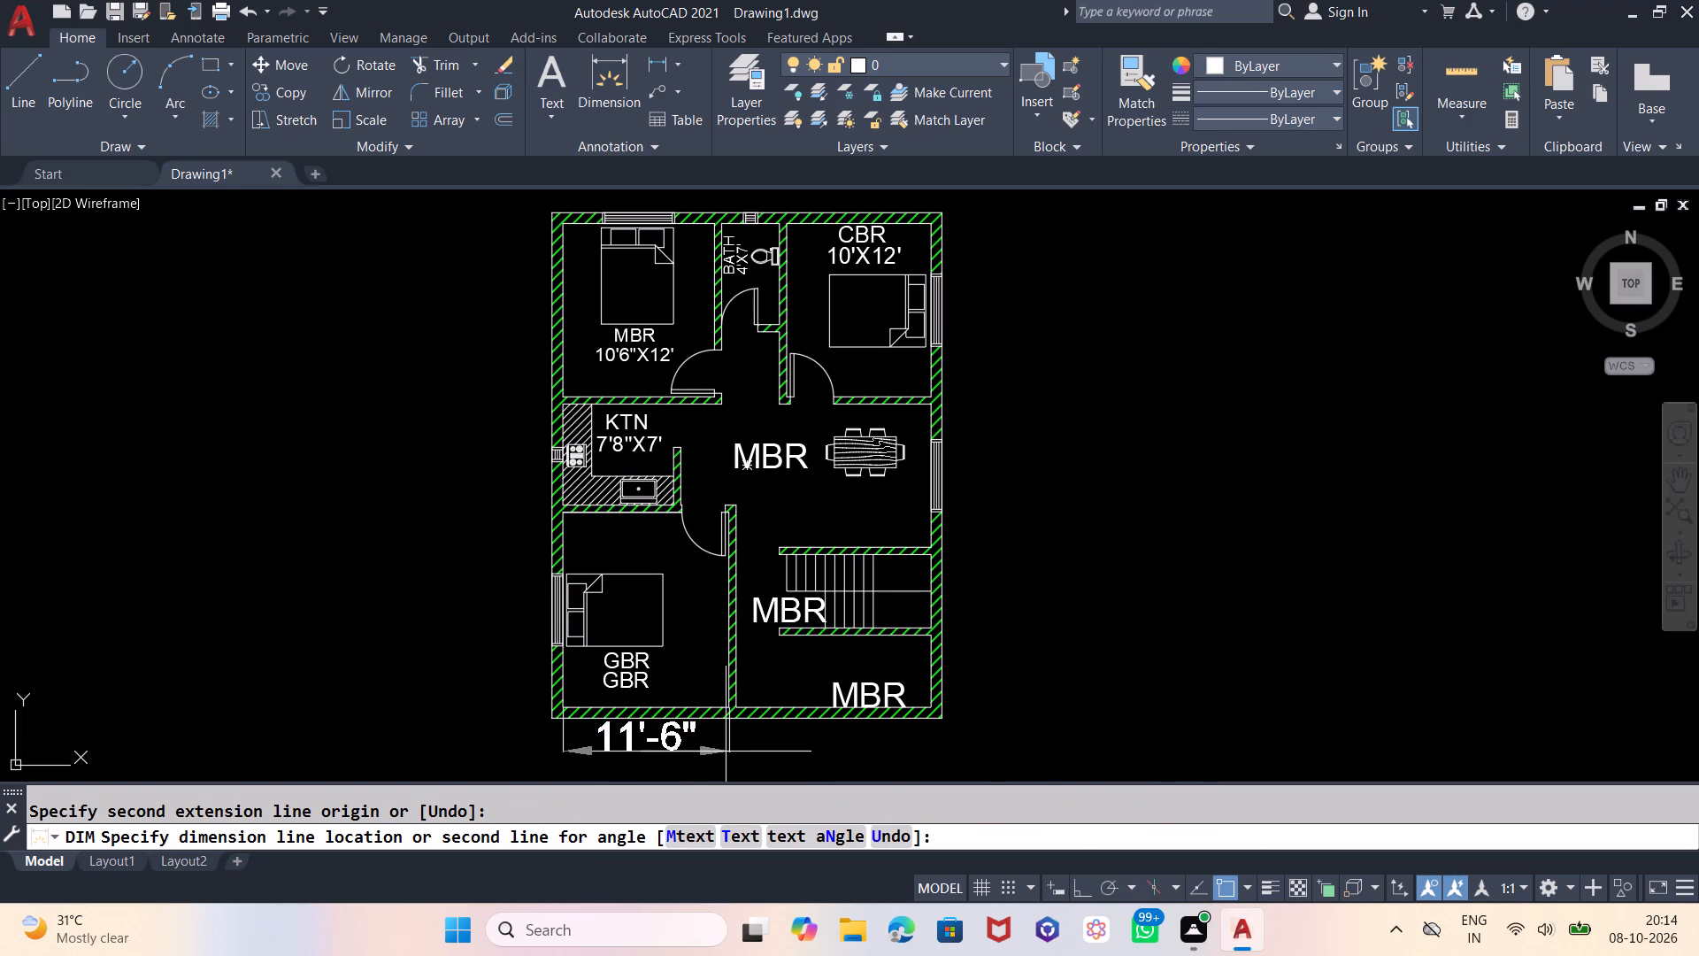
{"action": "left_click", "coordinate": [726, 756]}
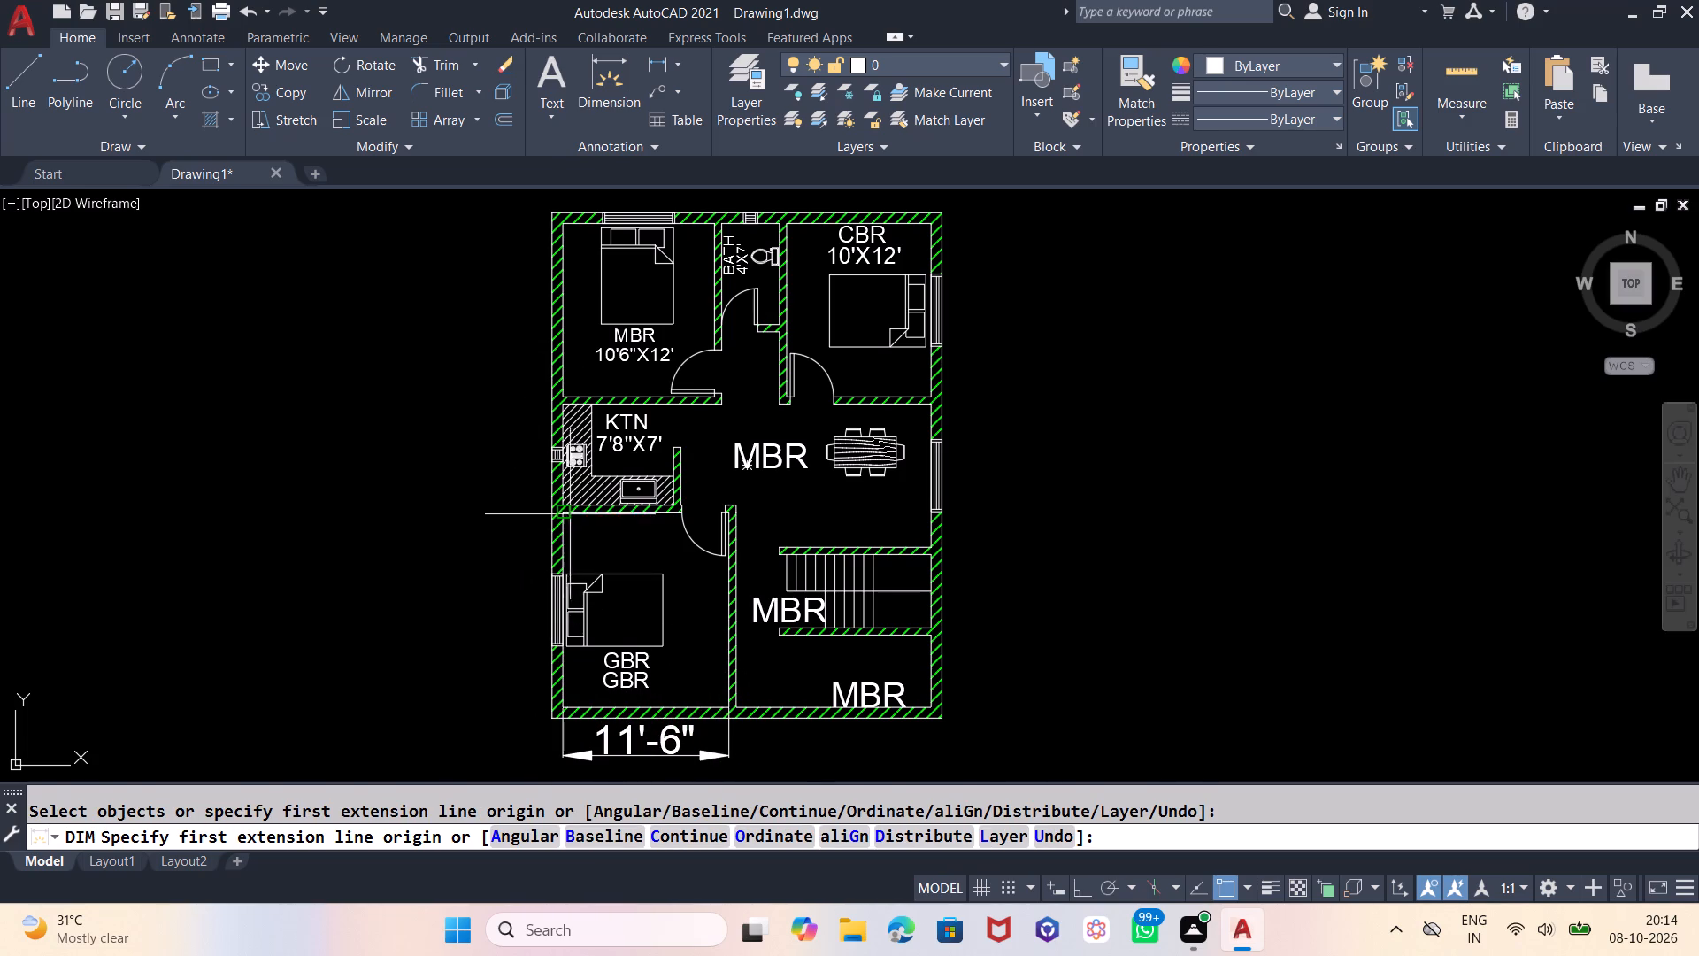
{"action": "left_click", "coordinate": [565, 515]}
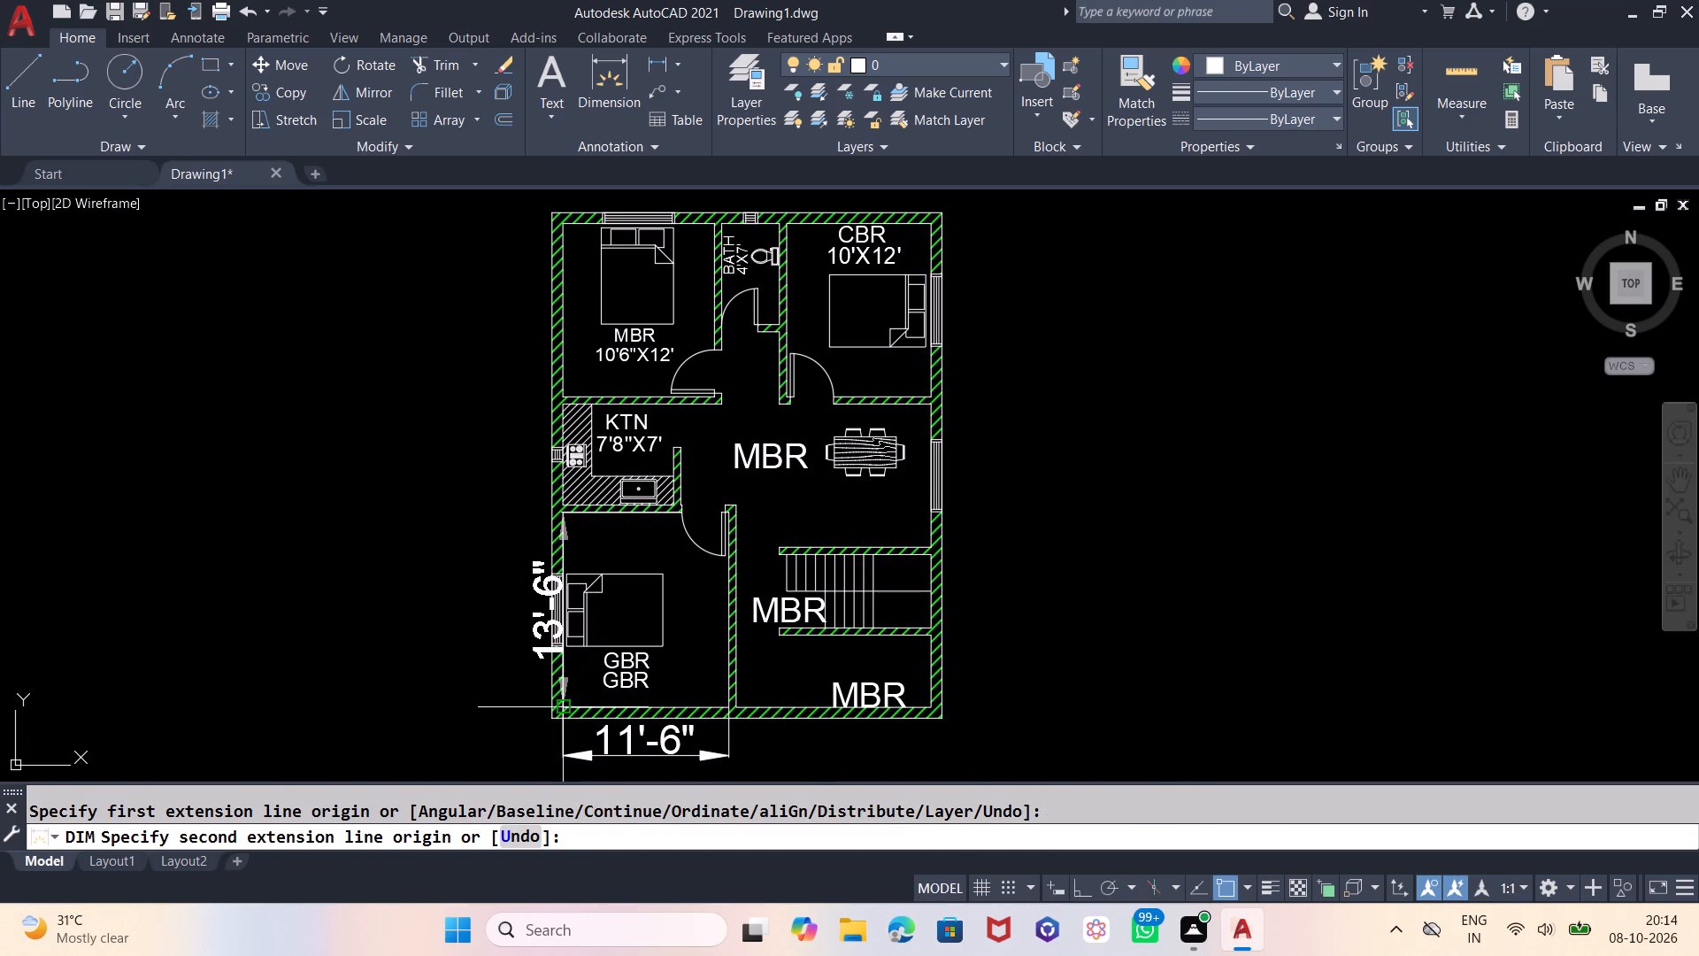
{"action": "left_click", "coordinate": [564, 703]}
{"action": "left_click", "coordinate": [491, 707]}
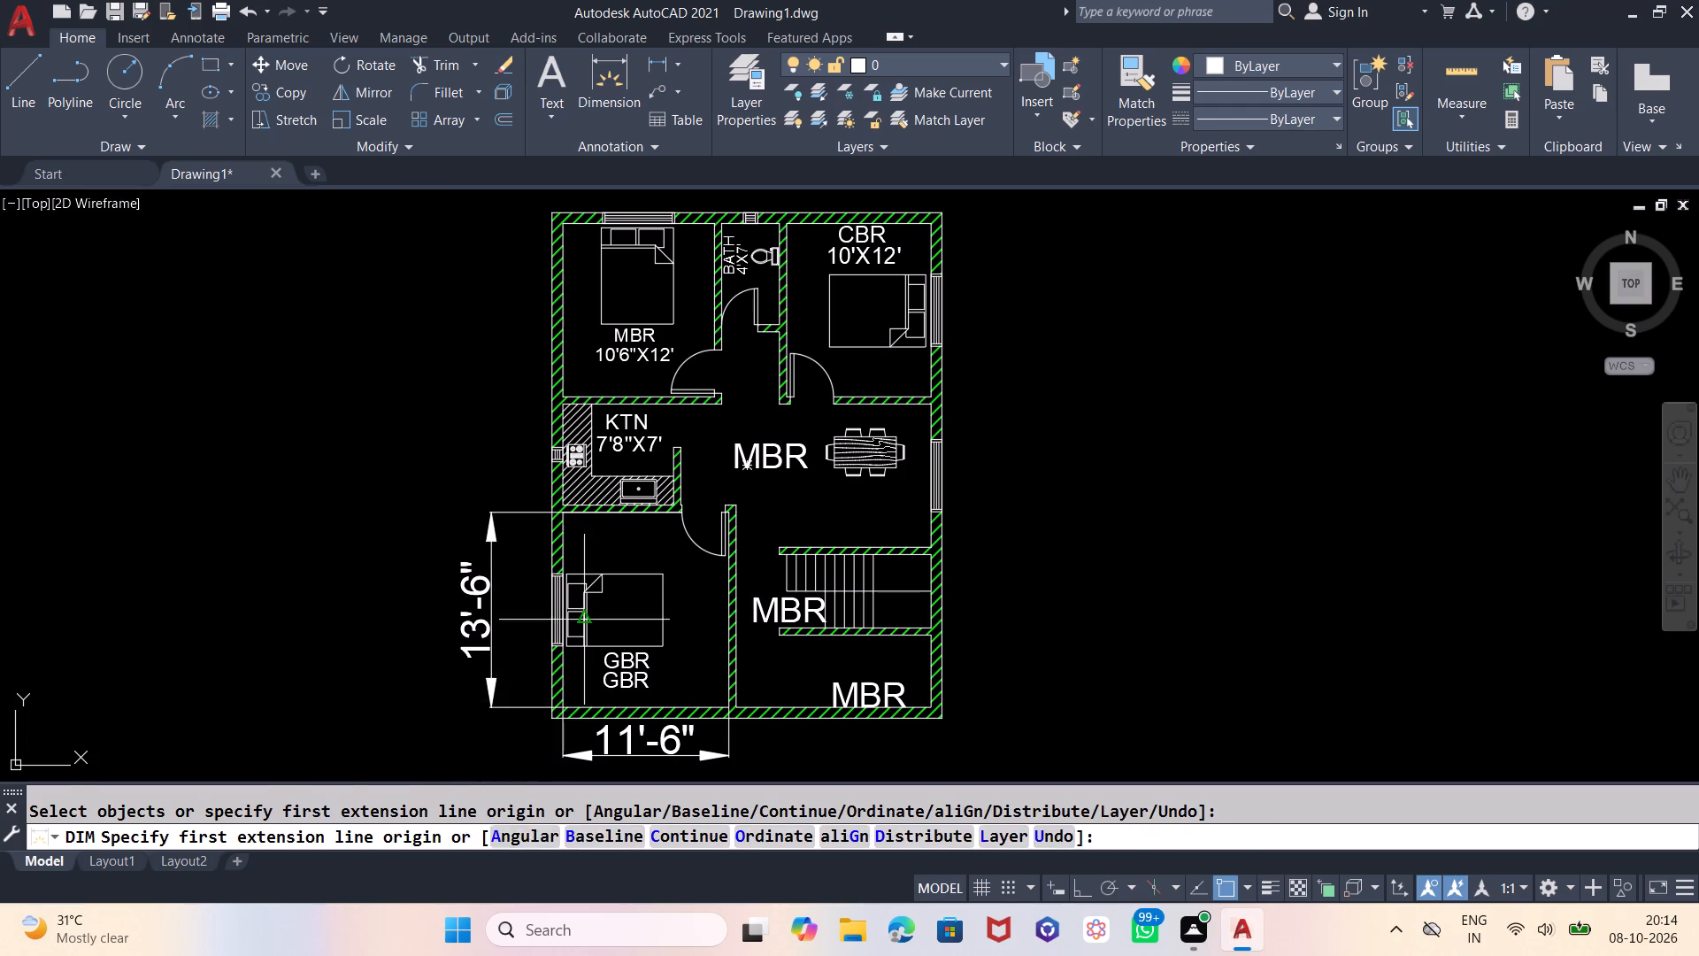
{"action": "key", "text": "Escape"}
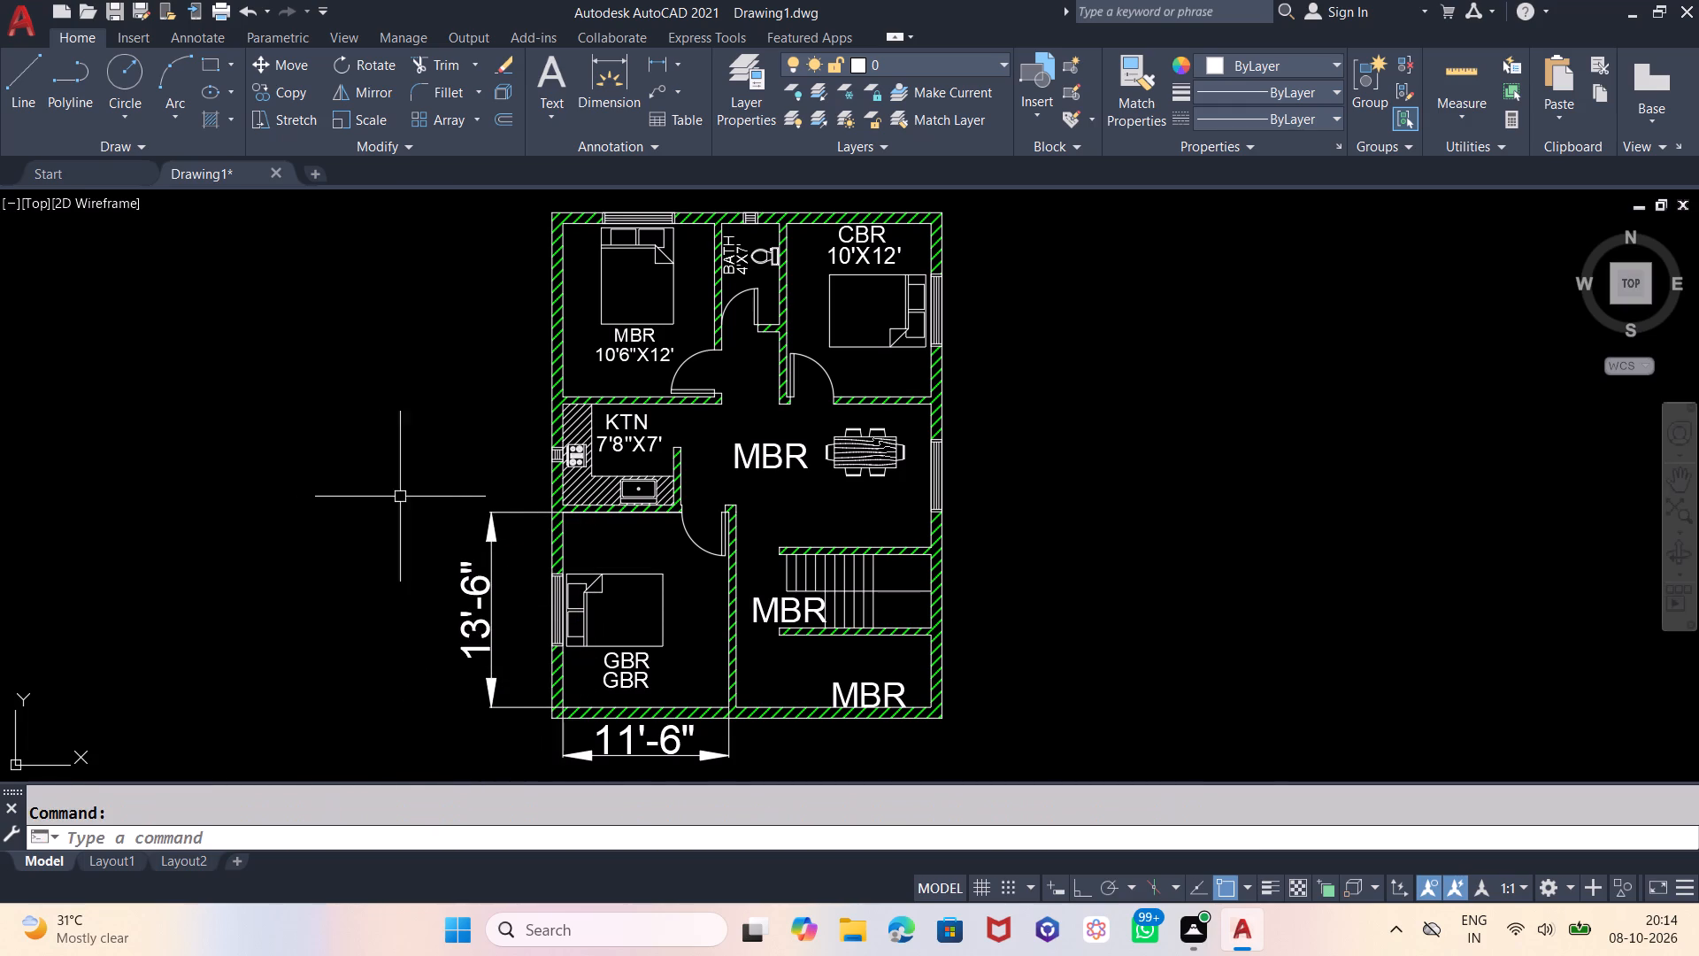
Replace the lower GBR text line in the south-west bedroom with the room size 11'6"X13'6".
{"action": "double_click", "coordinate": [639, 686]}
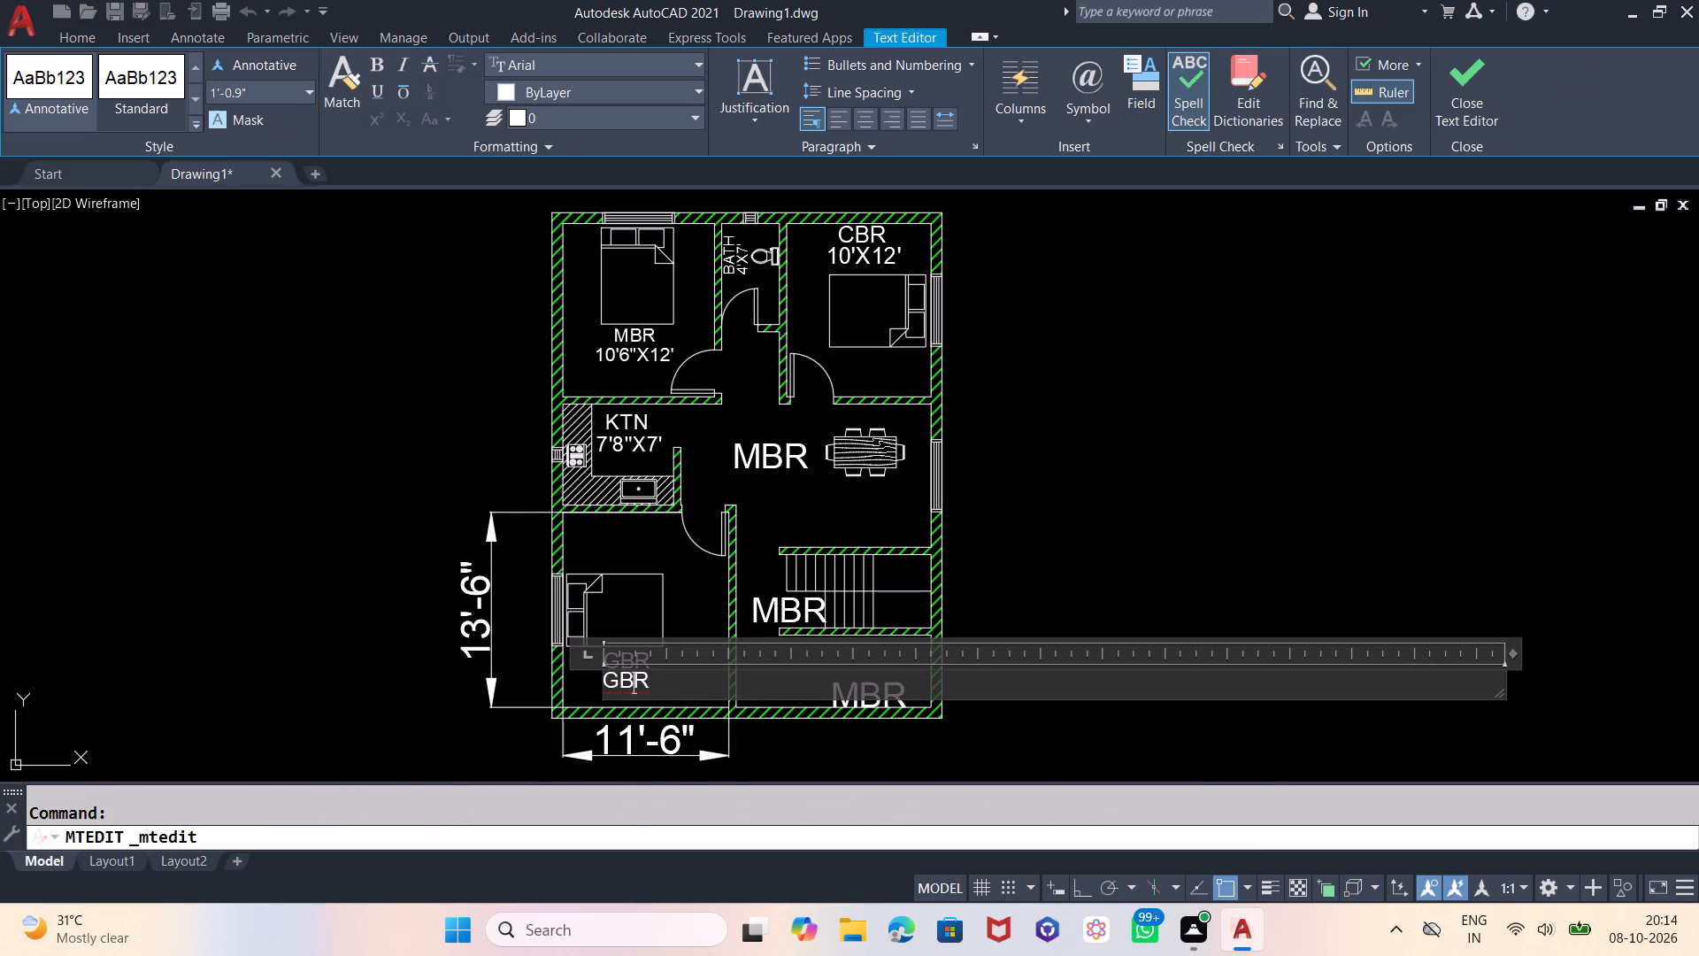
{"action": "left_click", "coordinate": [659, 679]}
{"action": "key", "text": "BackSpace"}
{"action": "key", "text": "BackSpace"}
{"action": "key", "text": "BackSpace"}
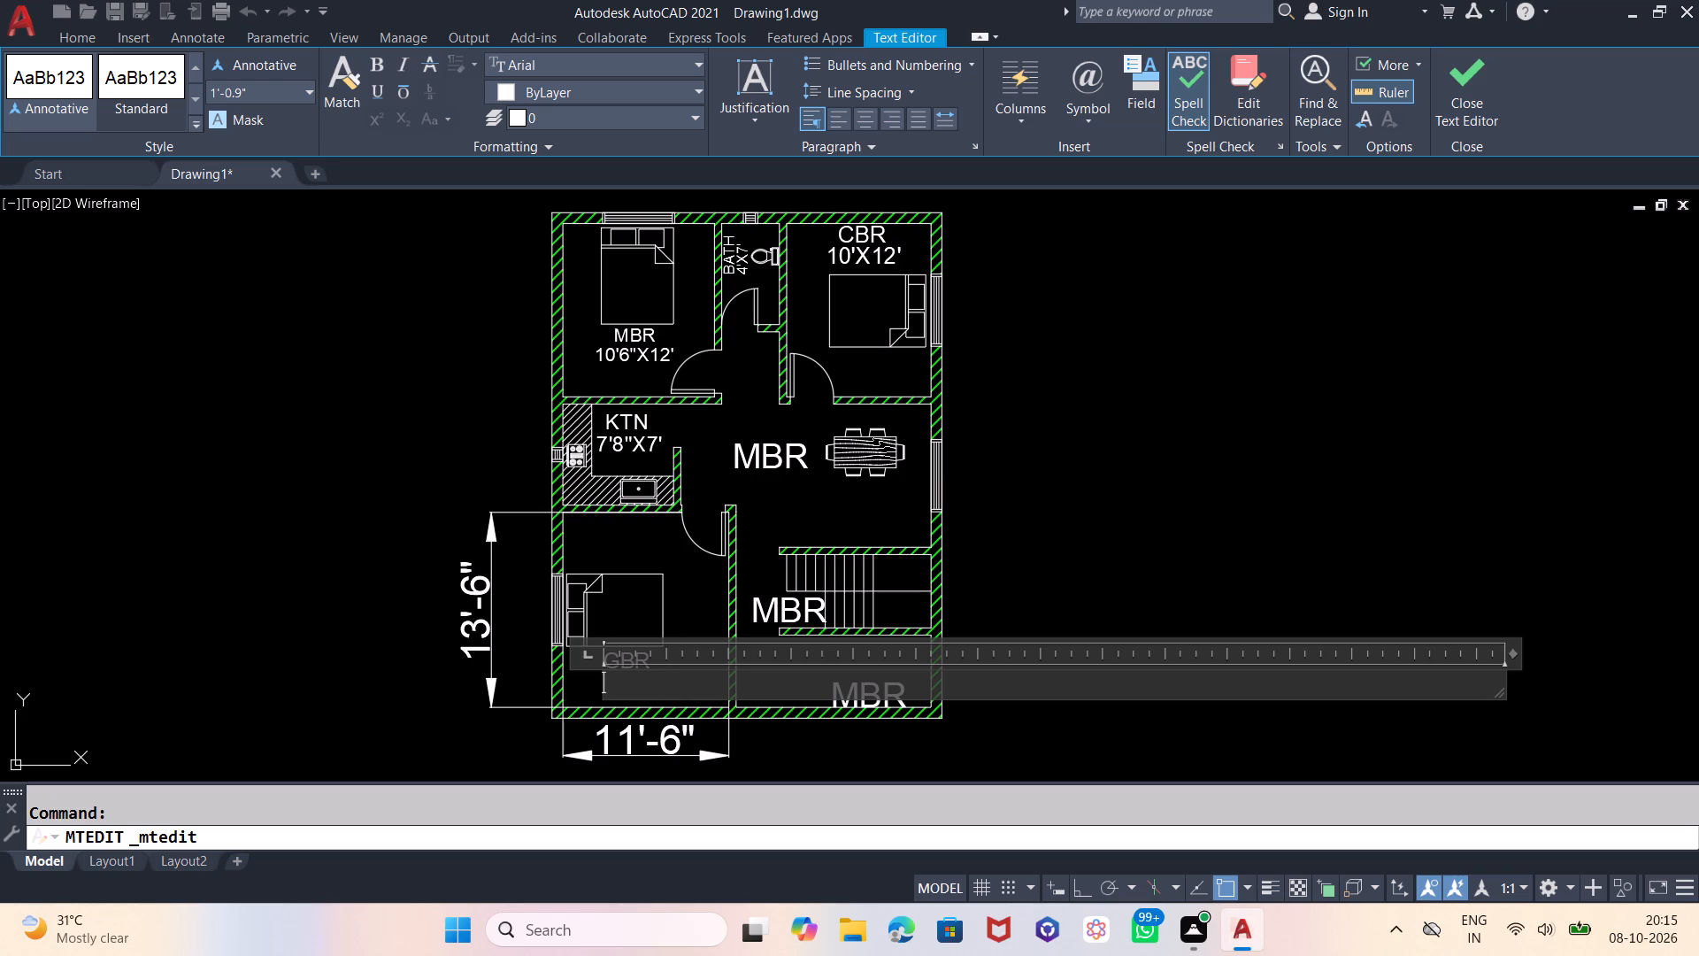
{"action": "type", "text": "11"}
{"action": "type", "text": "'6"}
{"action": "key", "text": "shift+quotedbl"}
{"action": "key", "text": "x"}
{"action": "key", "text": "1"}
{"action": "key", "text": "3"}
{"action": "type", "text": "'6"}
{"action": "key", "text": "shift+quotedbl"}
{"action": "key", "text": "Return"}
{"action": "left_click", "coordinate": [1145, 438]}
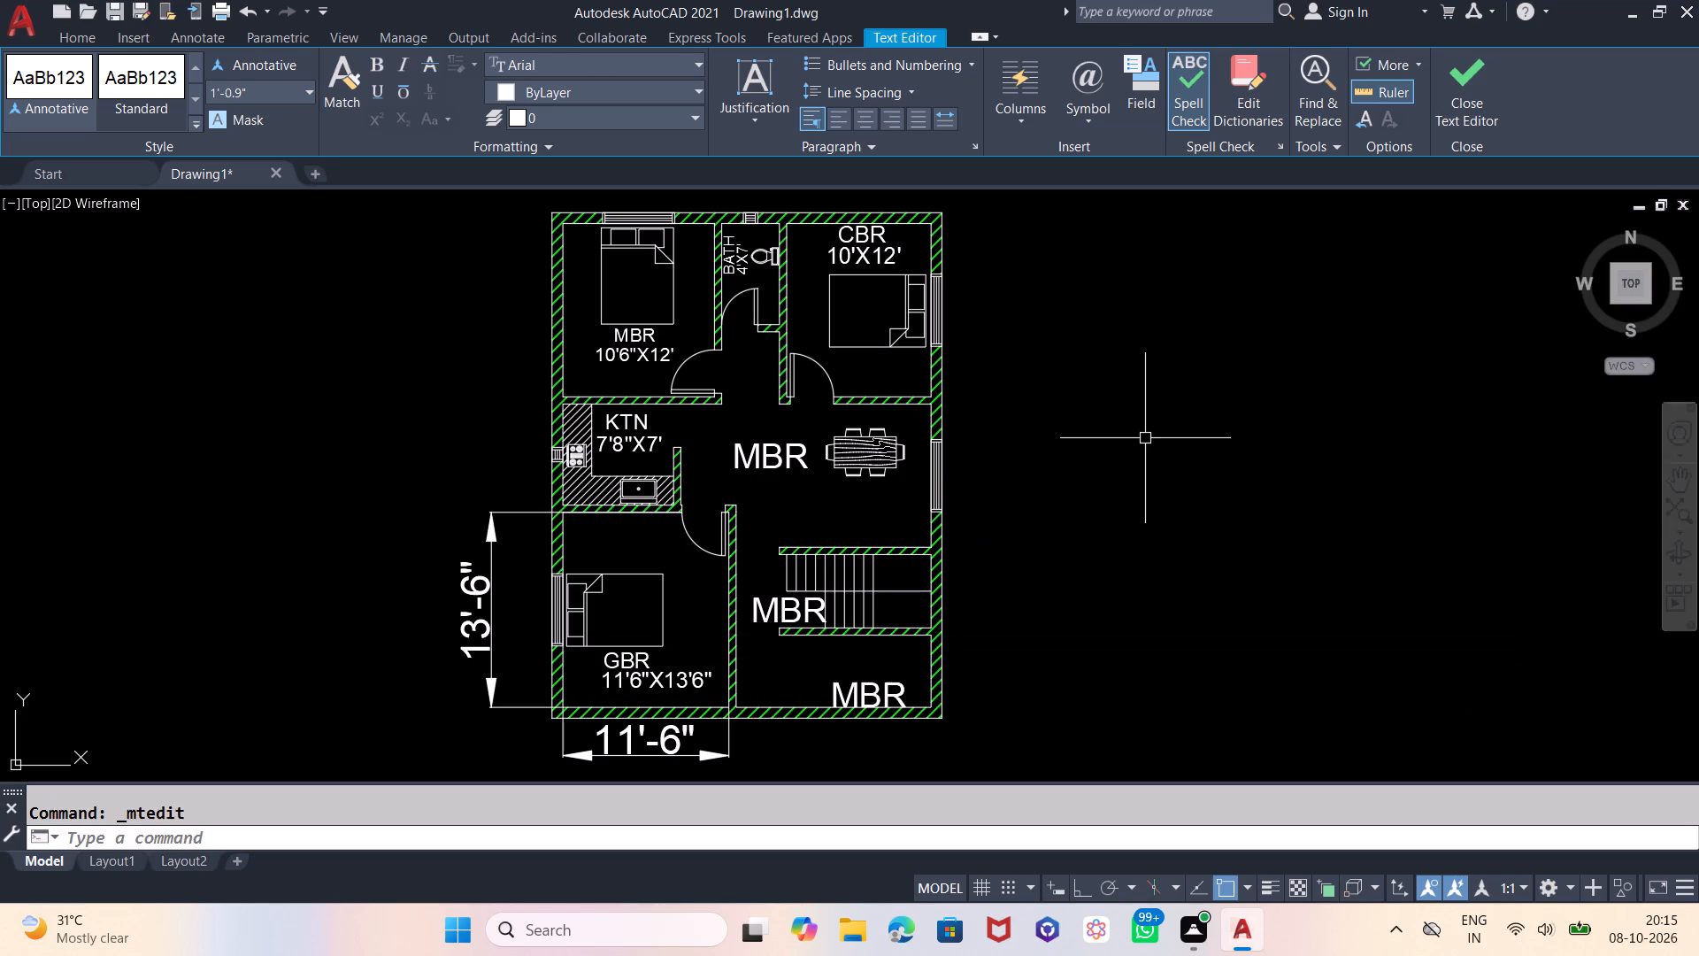
Move the 11'6"X13'6" size text west so it sits centred beneath the GBR label.
{"action": "left_click", "coordinate": [688, 689]}
{"action": "key", "text": "m"}
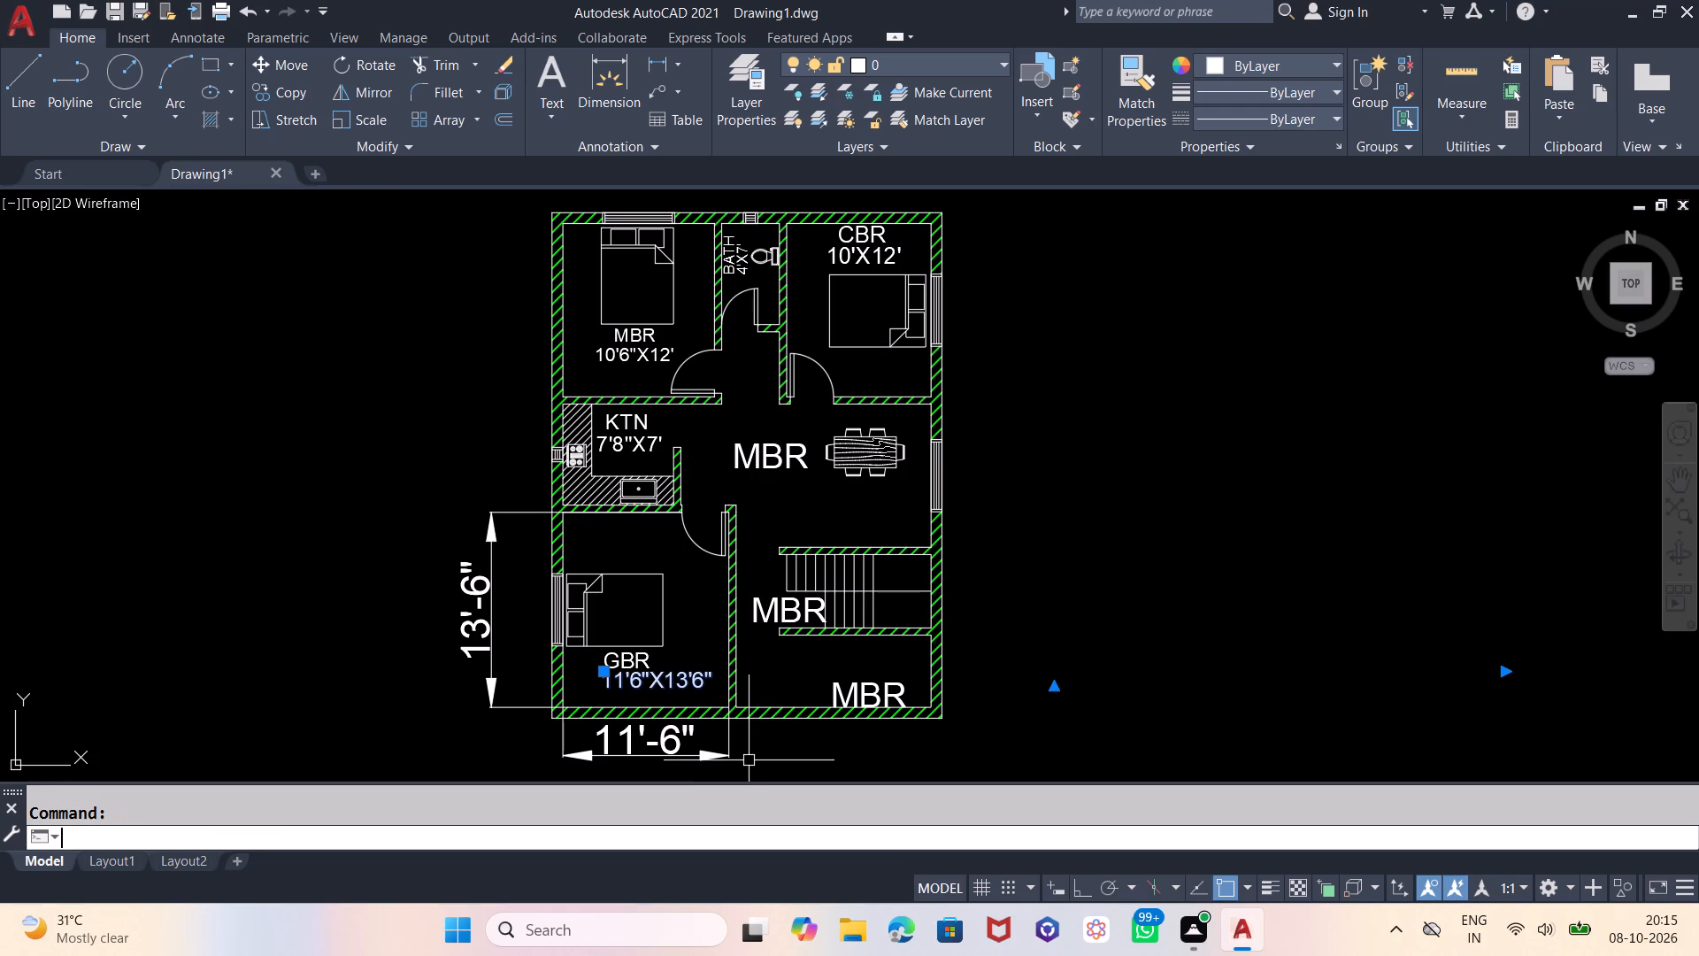
{"action": "key", "text": "Return"}
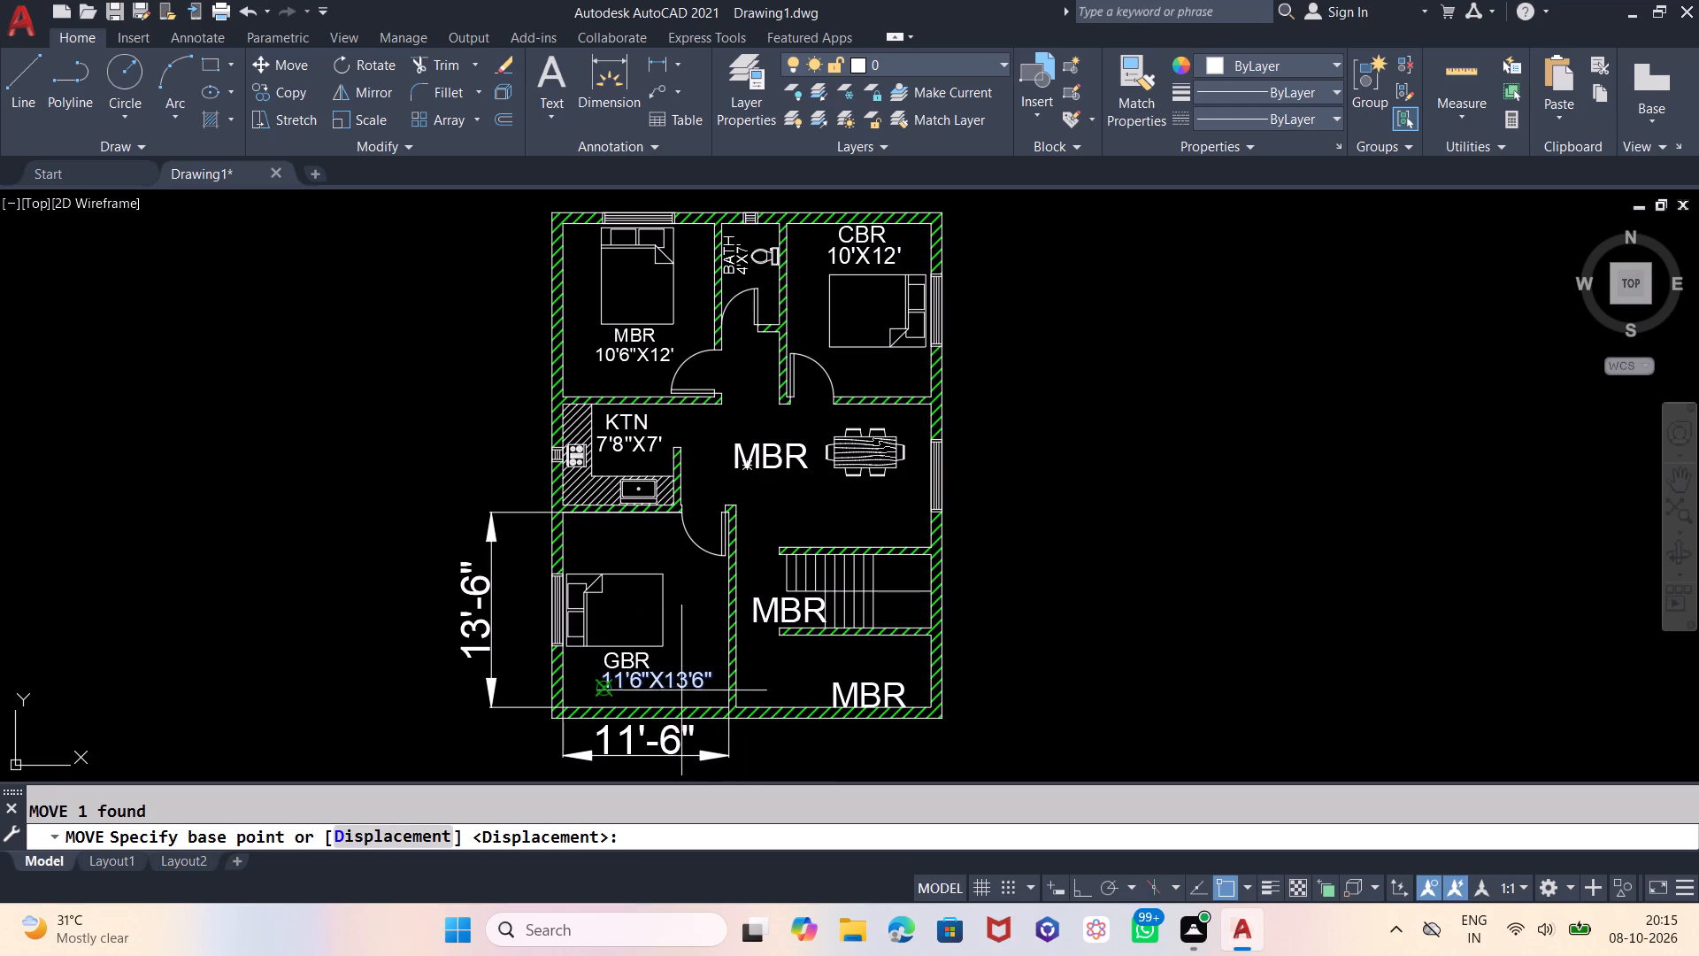
{"action": "left_click", "coordinate": [675, 690]}
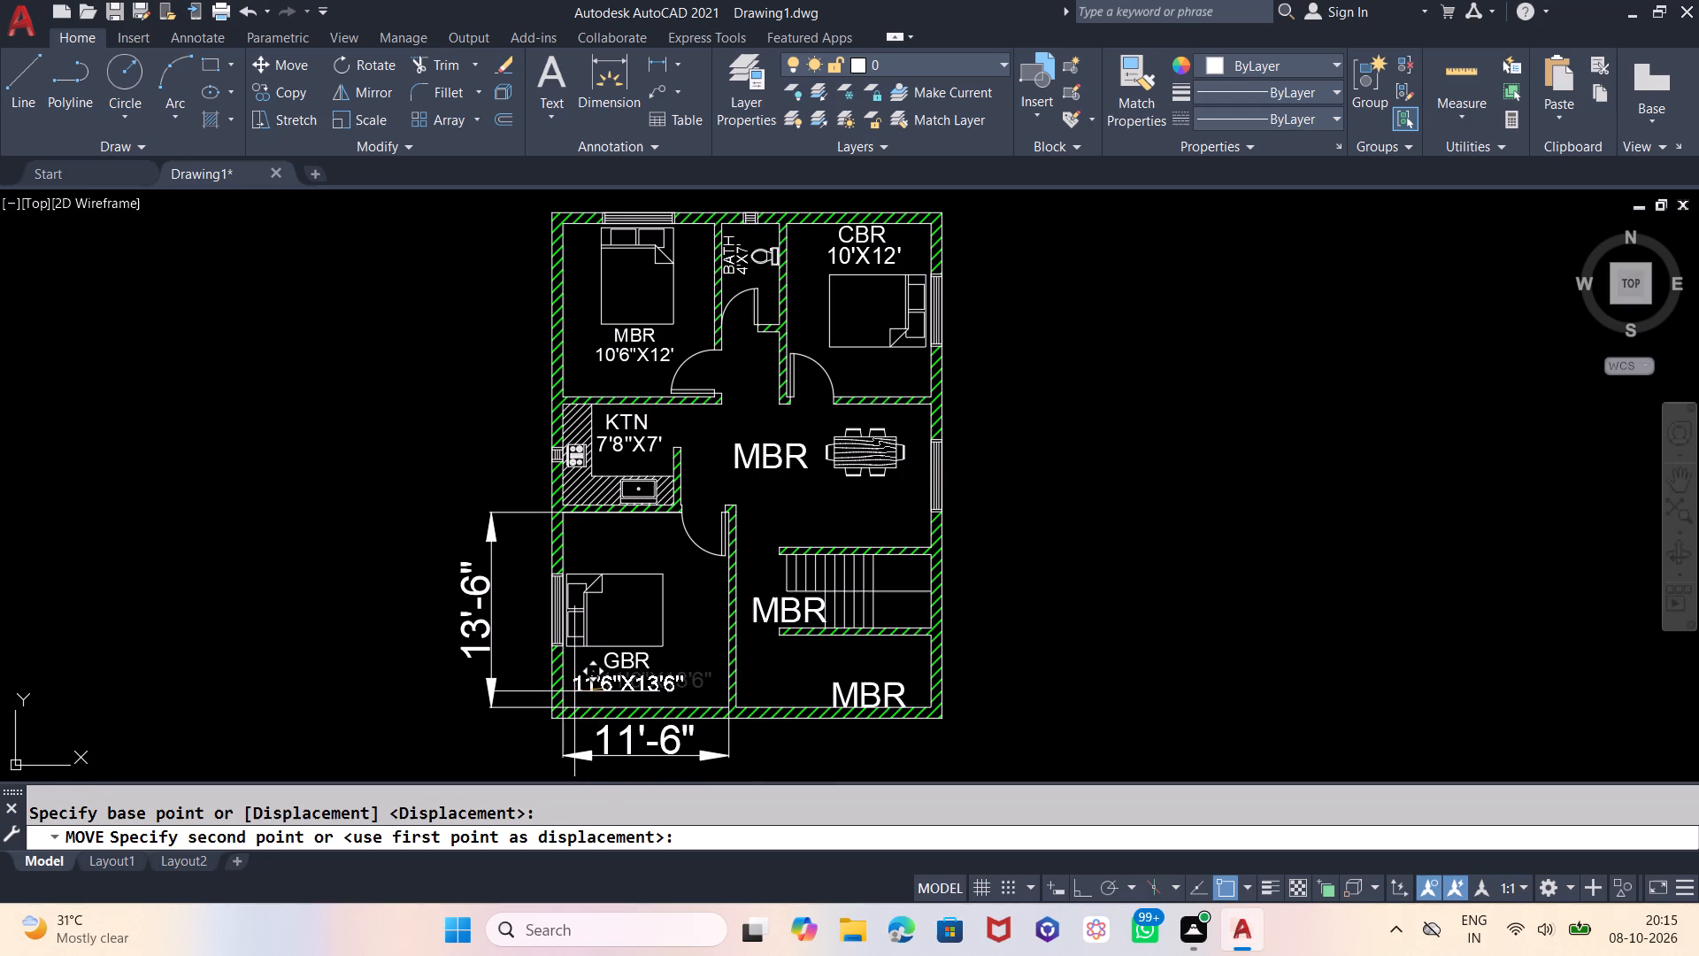
{"action": "left_click", "coordinate": [574, 691]}
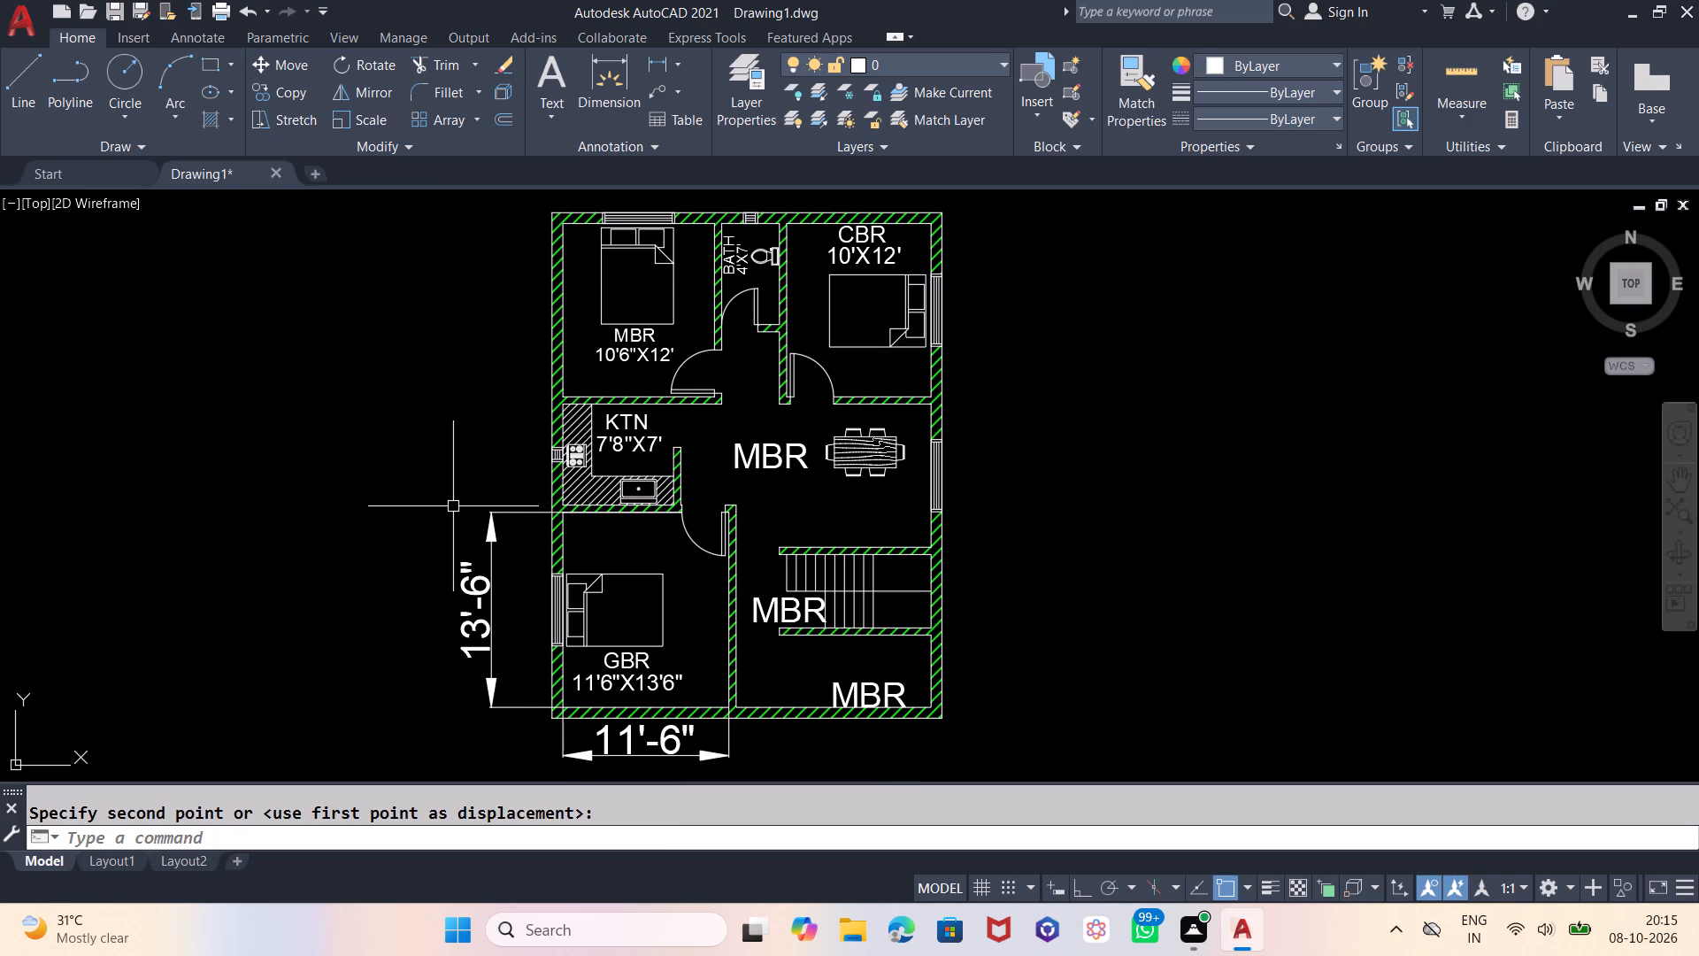
Delete the two measuring dimensions outside the GBR room's west and south walls.
{"action": "left_click", "coordinate": [480, 578]}
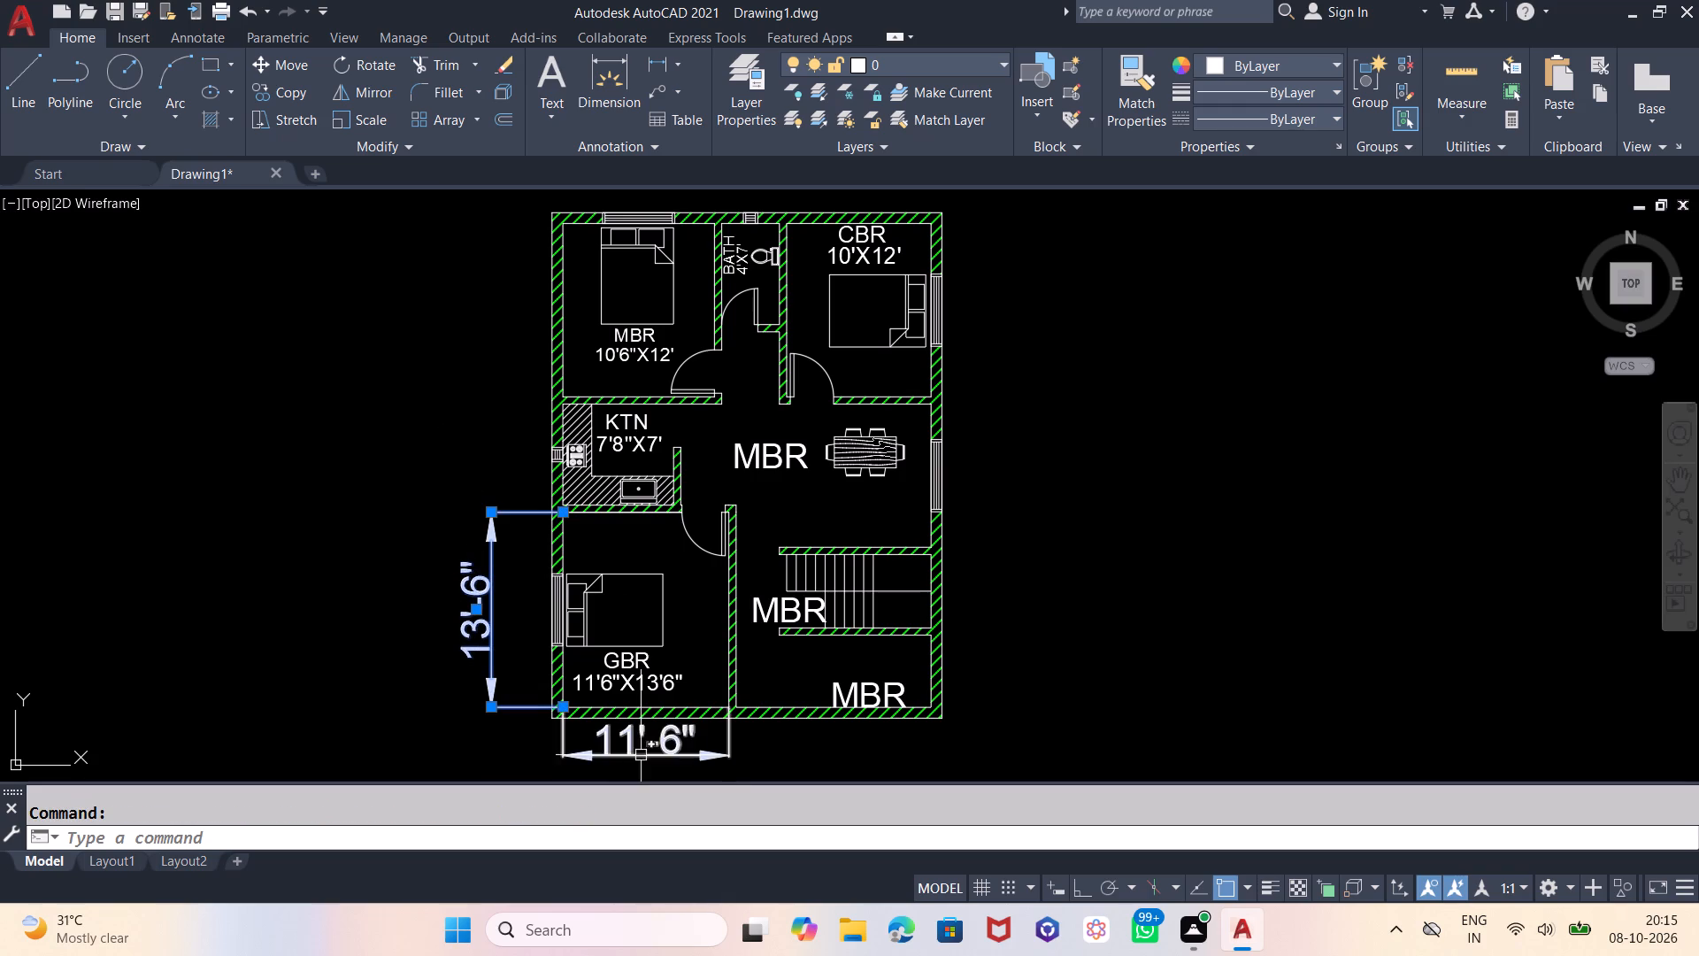
{"action": "left_click", "coordinate": [641, 754]}
{"action": "key", "text": "Delete"}
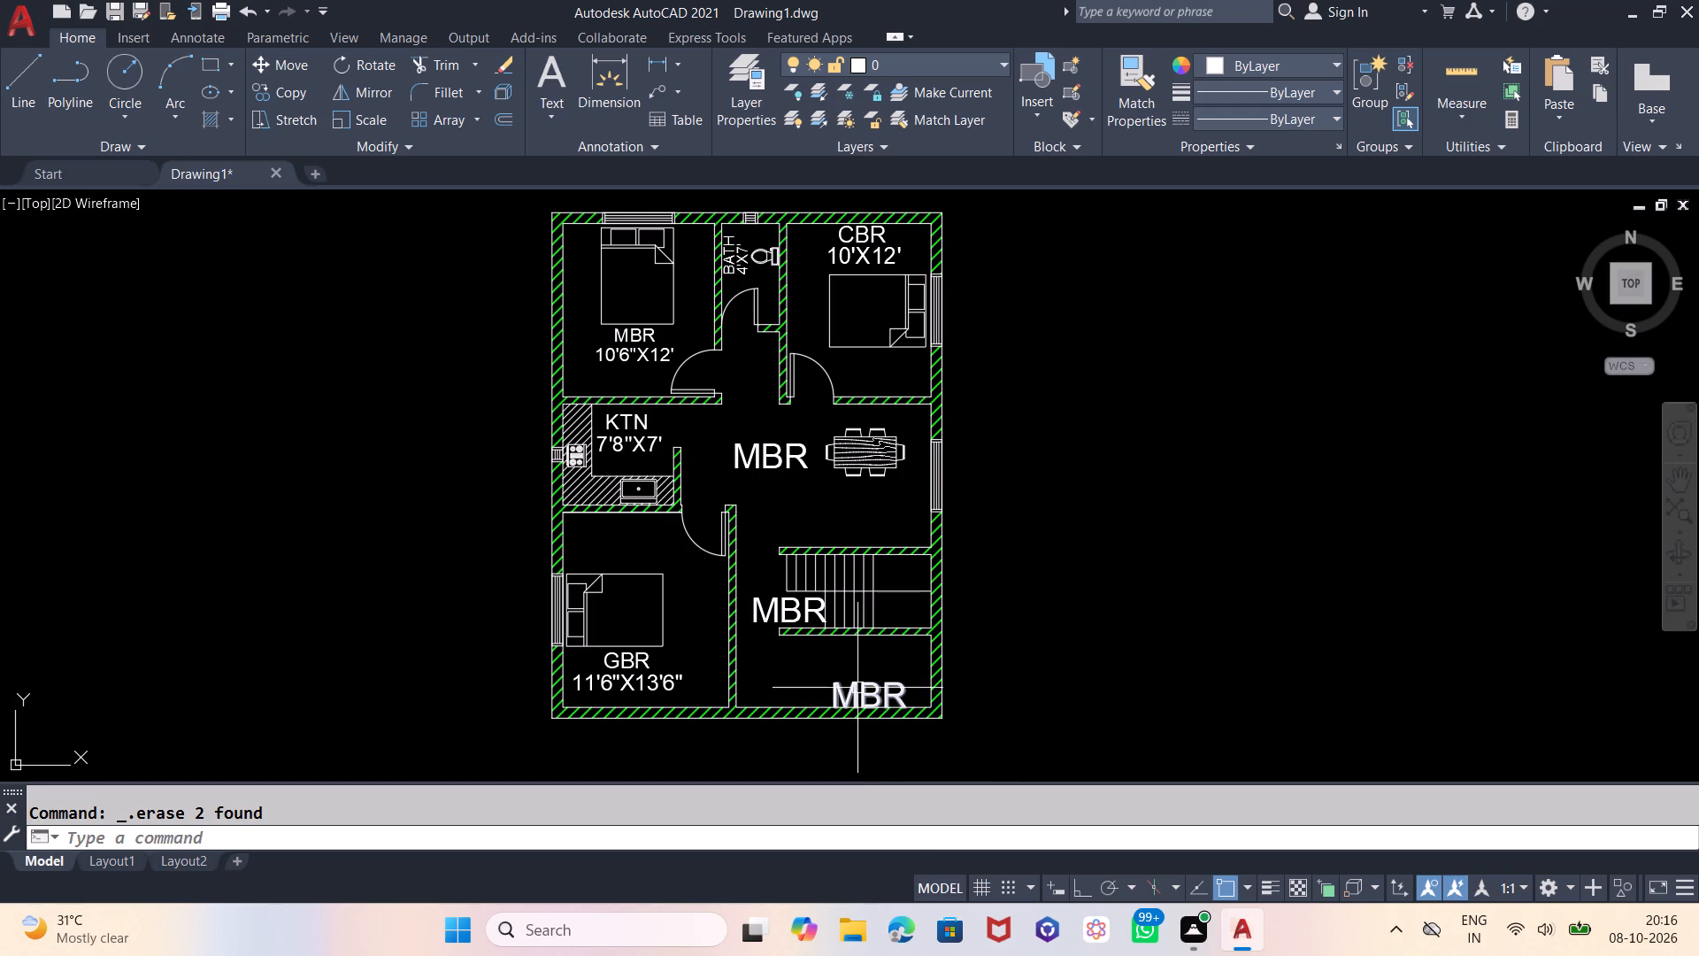
Dimension the south-east room's inside width below the south wall and its inside north-south length outside the east wall.
{"action": "left_click", "coordinate": [581, 73]}
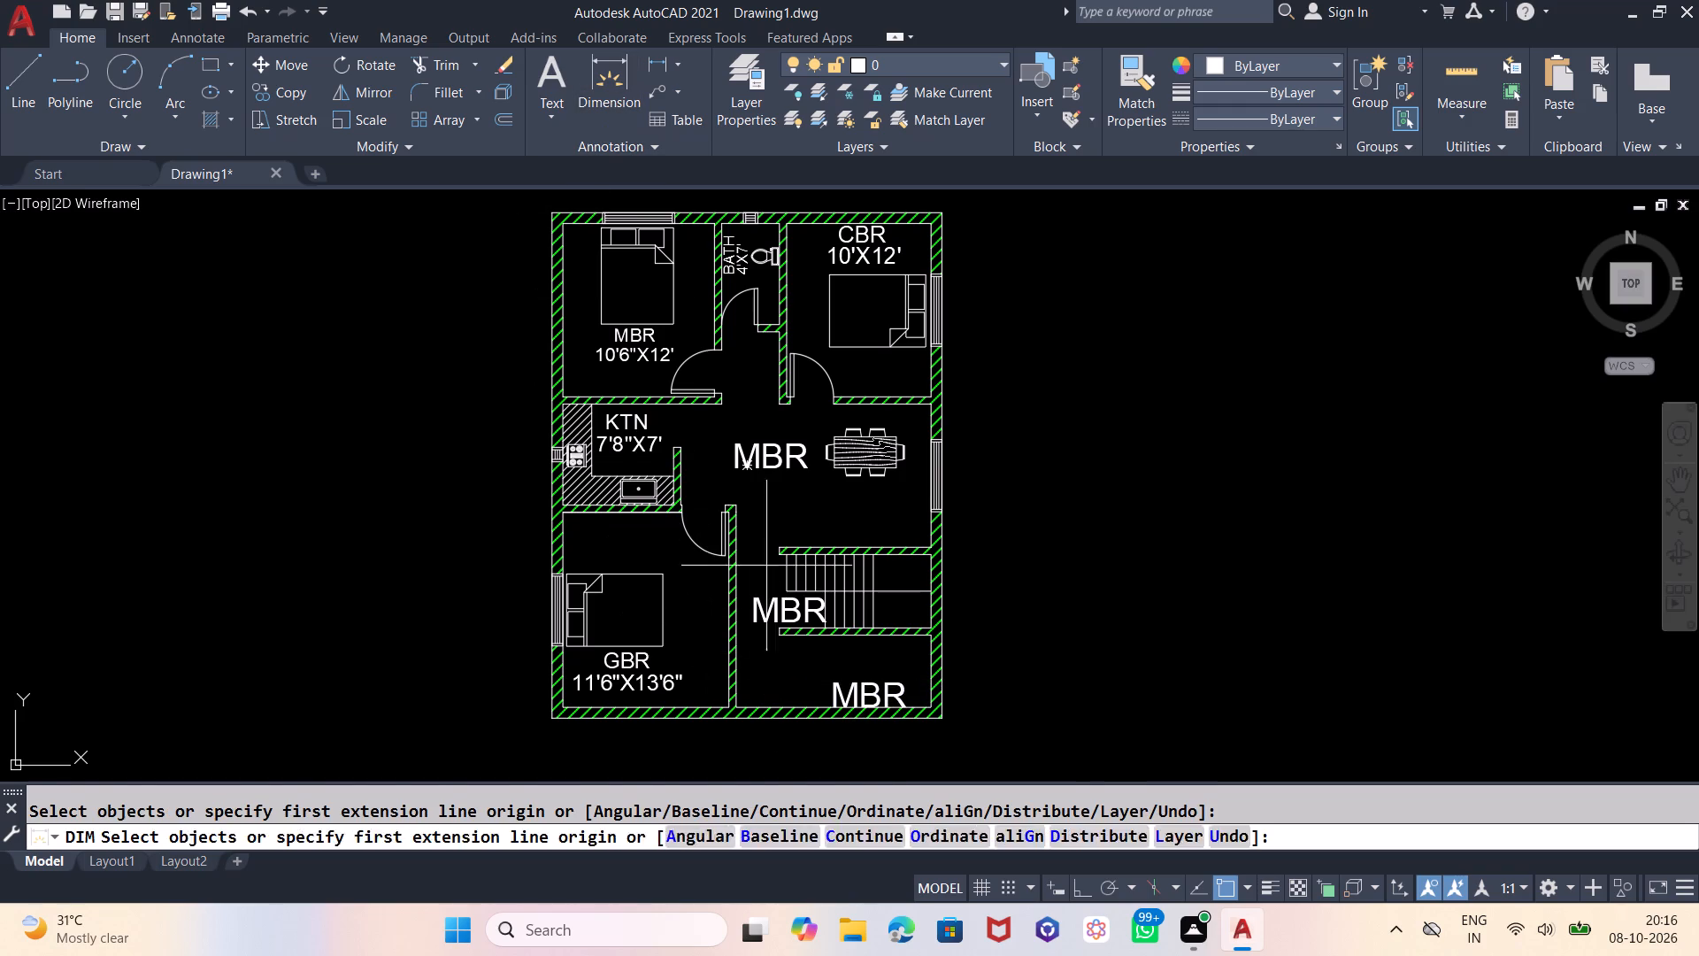
{"action": "left_click", "coordinate": [738, 705]}
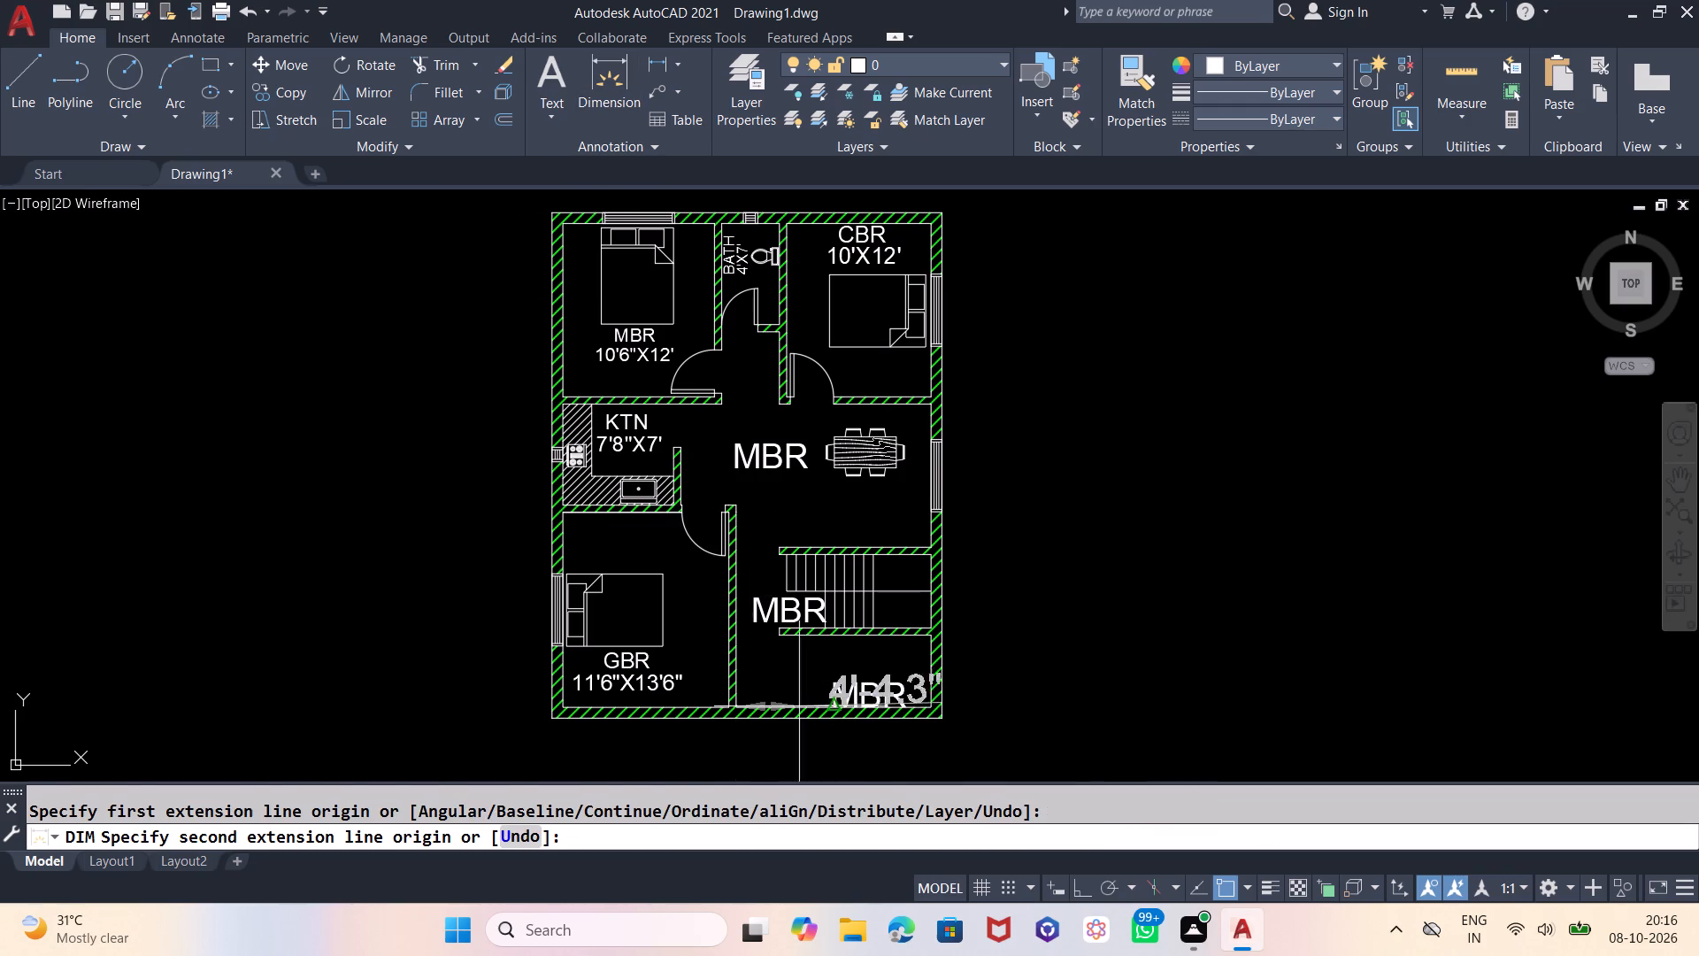
{"action": "left_click", "coordinate": [931, 711]}
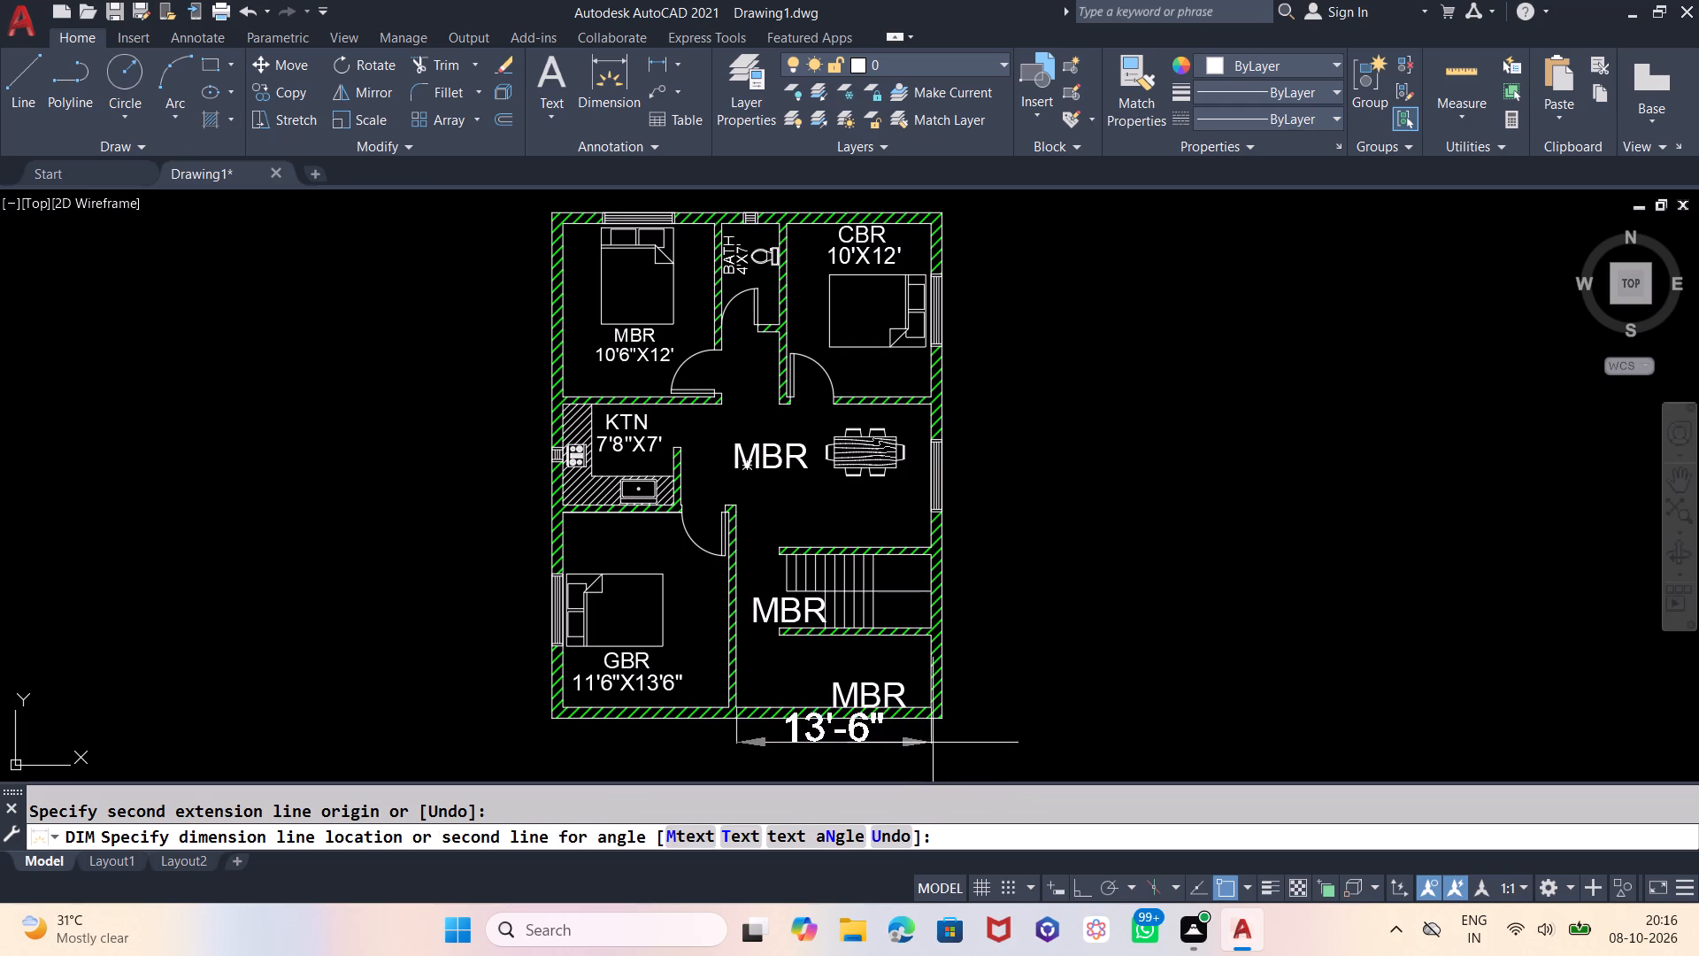
{"action": "left_click", "coordinate": [934, 760]}
{"action": "left_click", "coordinate": [932, 704]}
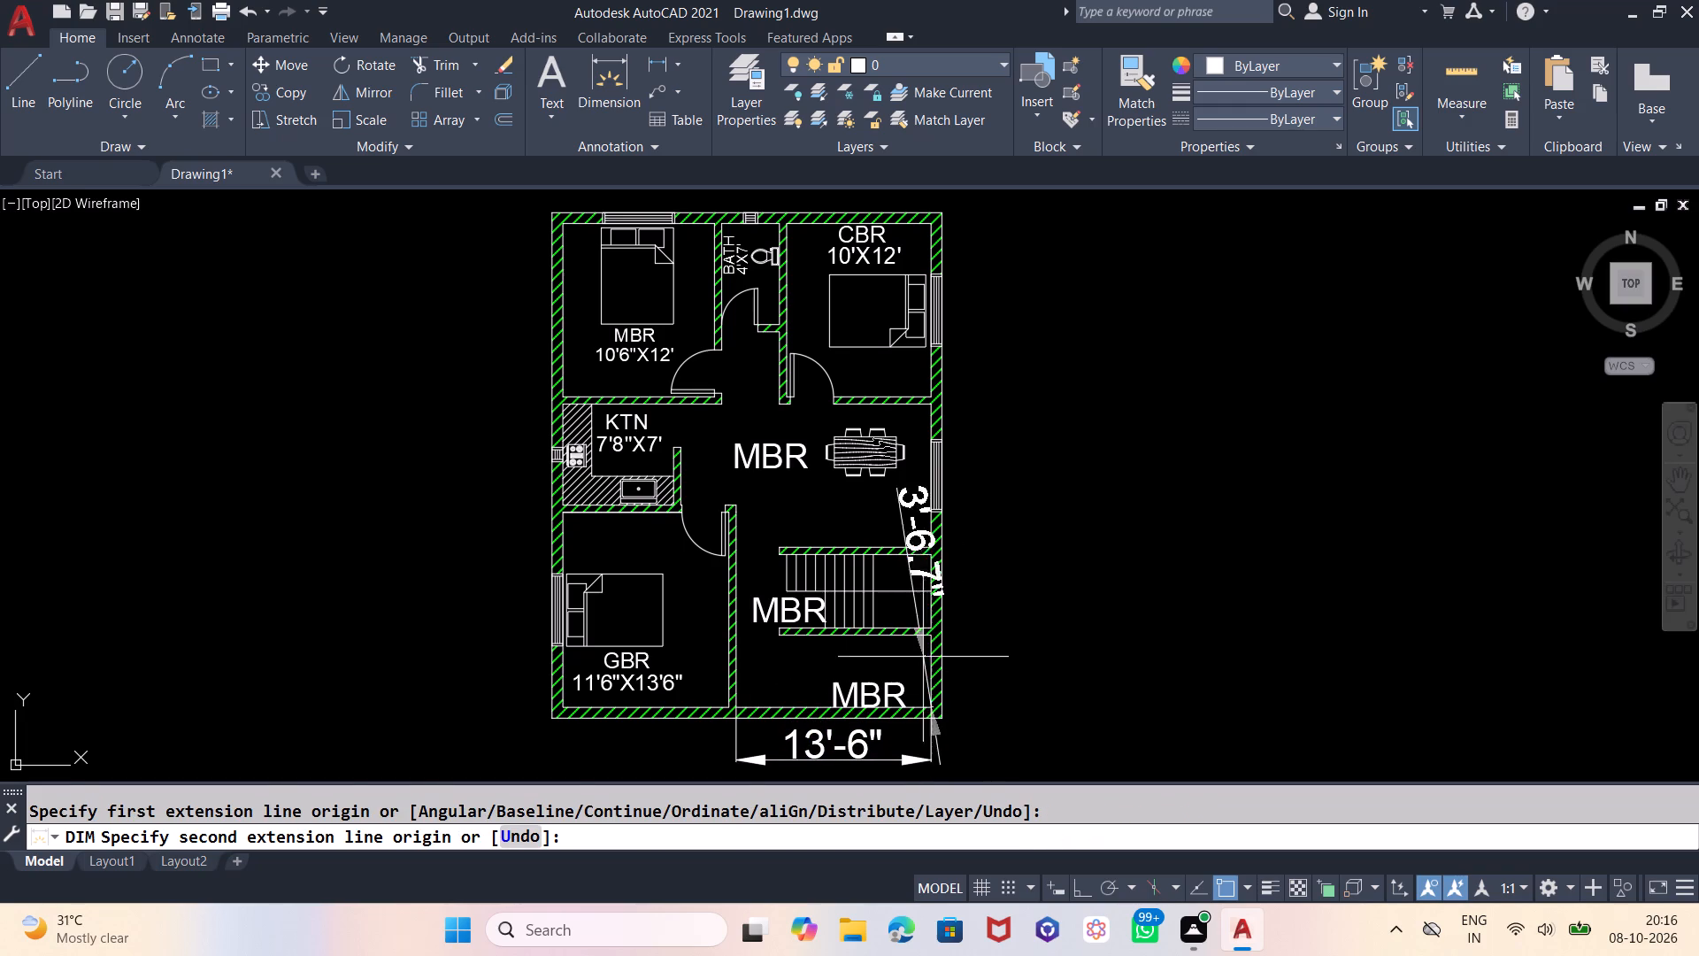
{"action": "left_click", "coordinate": [928, 634]}
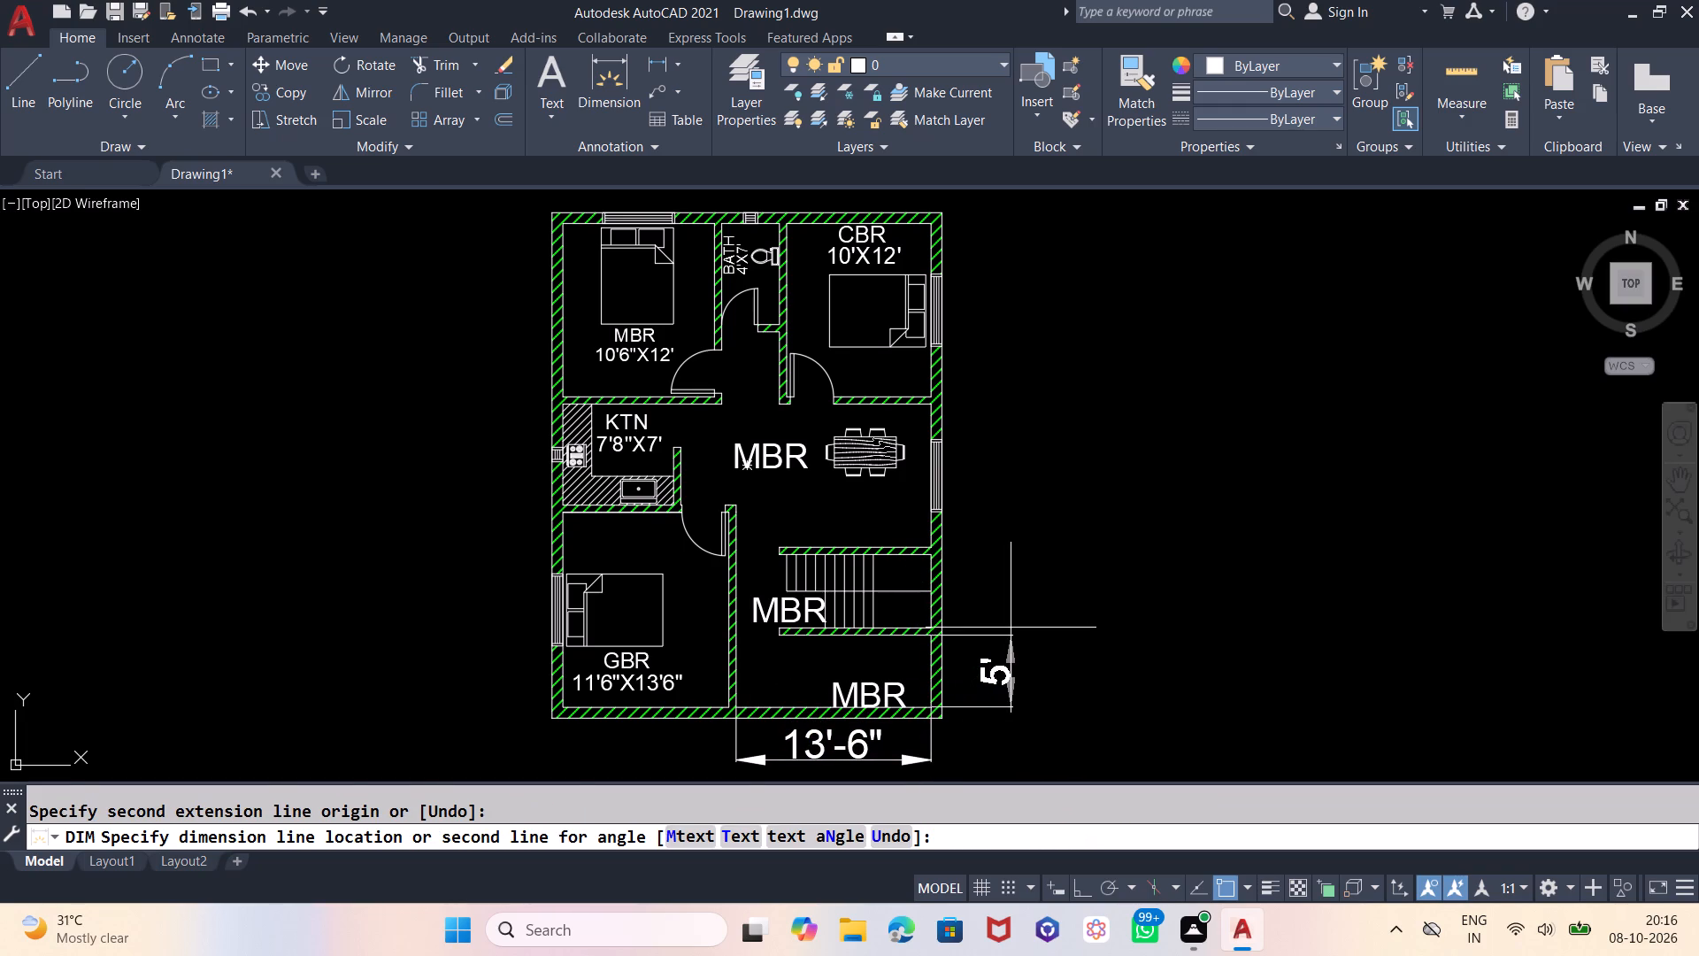
{"action": "left_click", "coordinate": [1011, 628]}
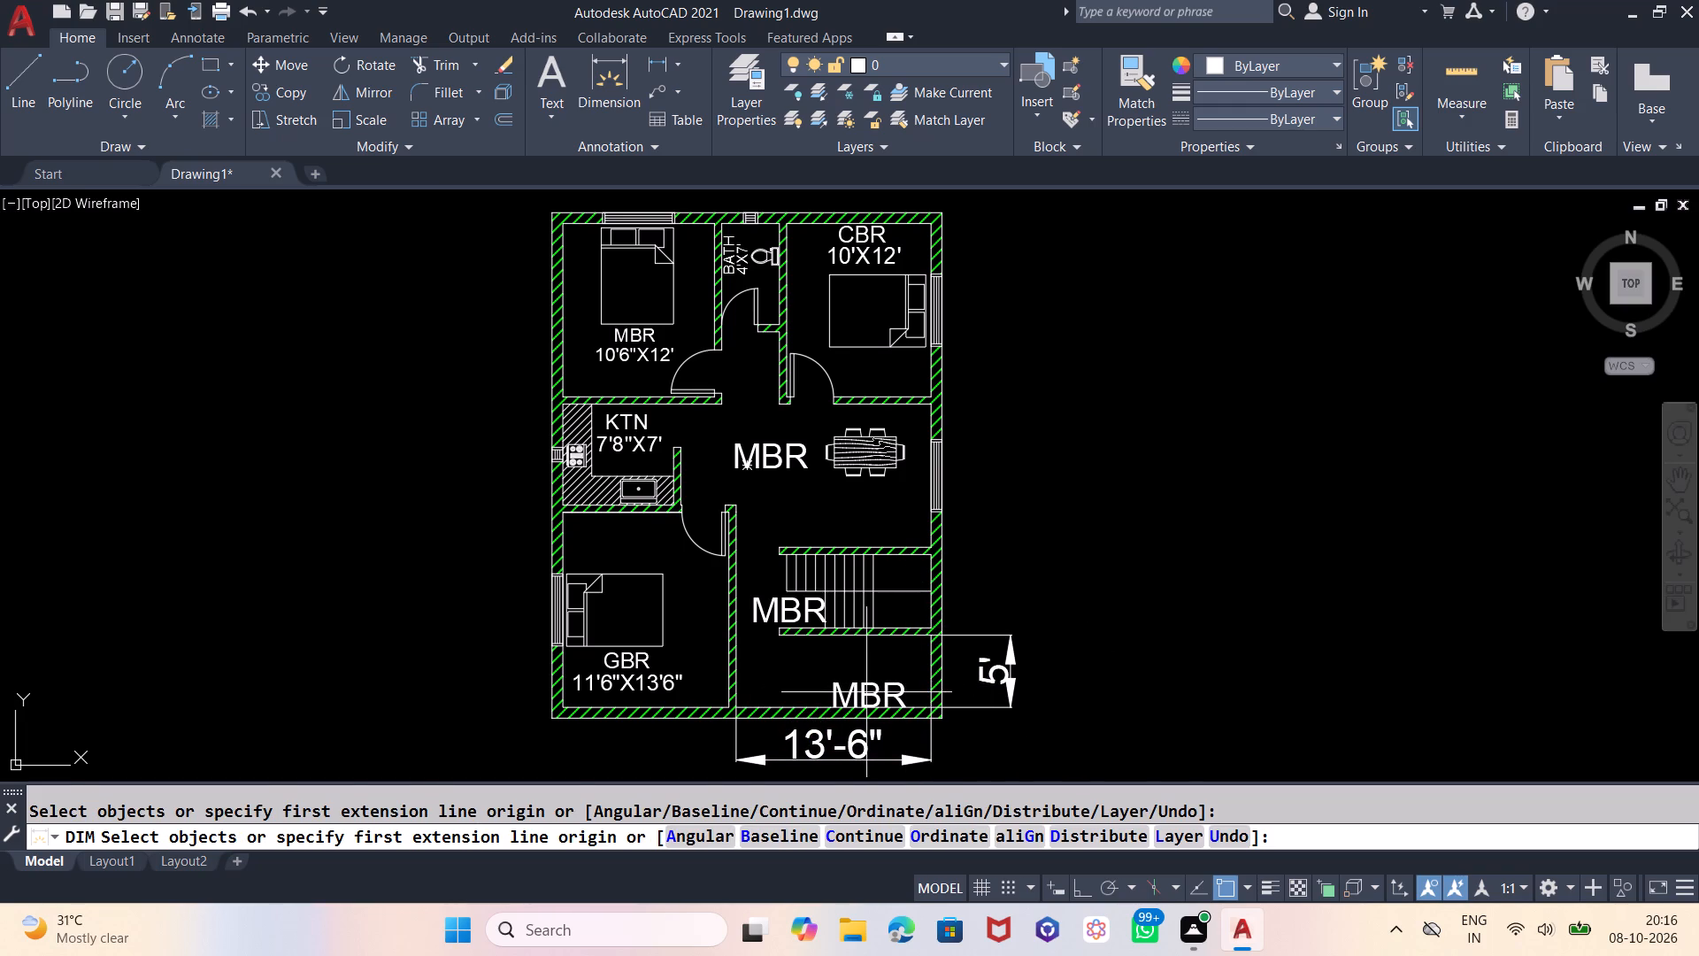
{"action": "key", "text": "Escape"}
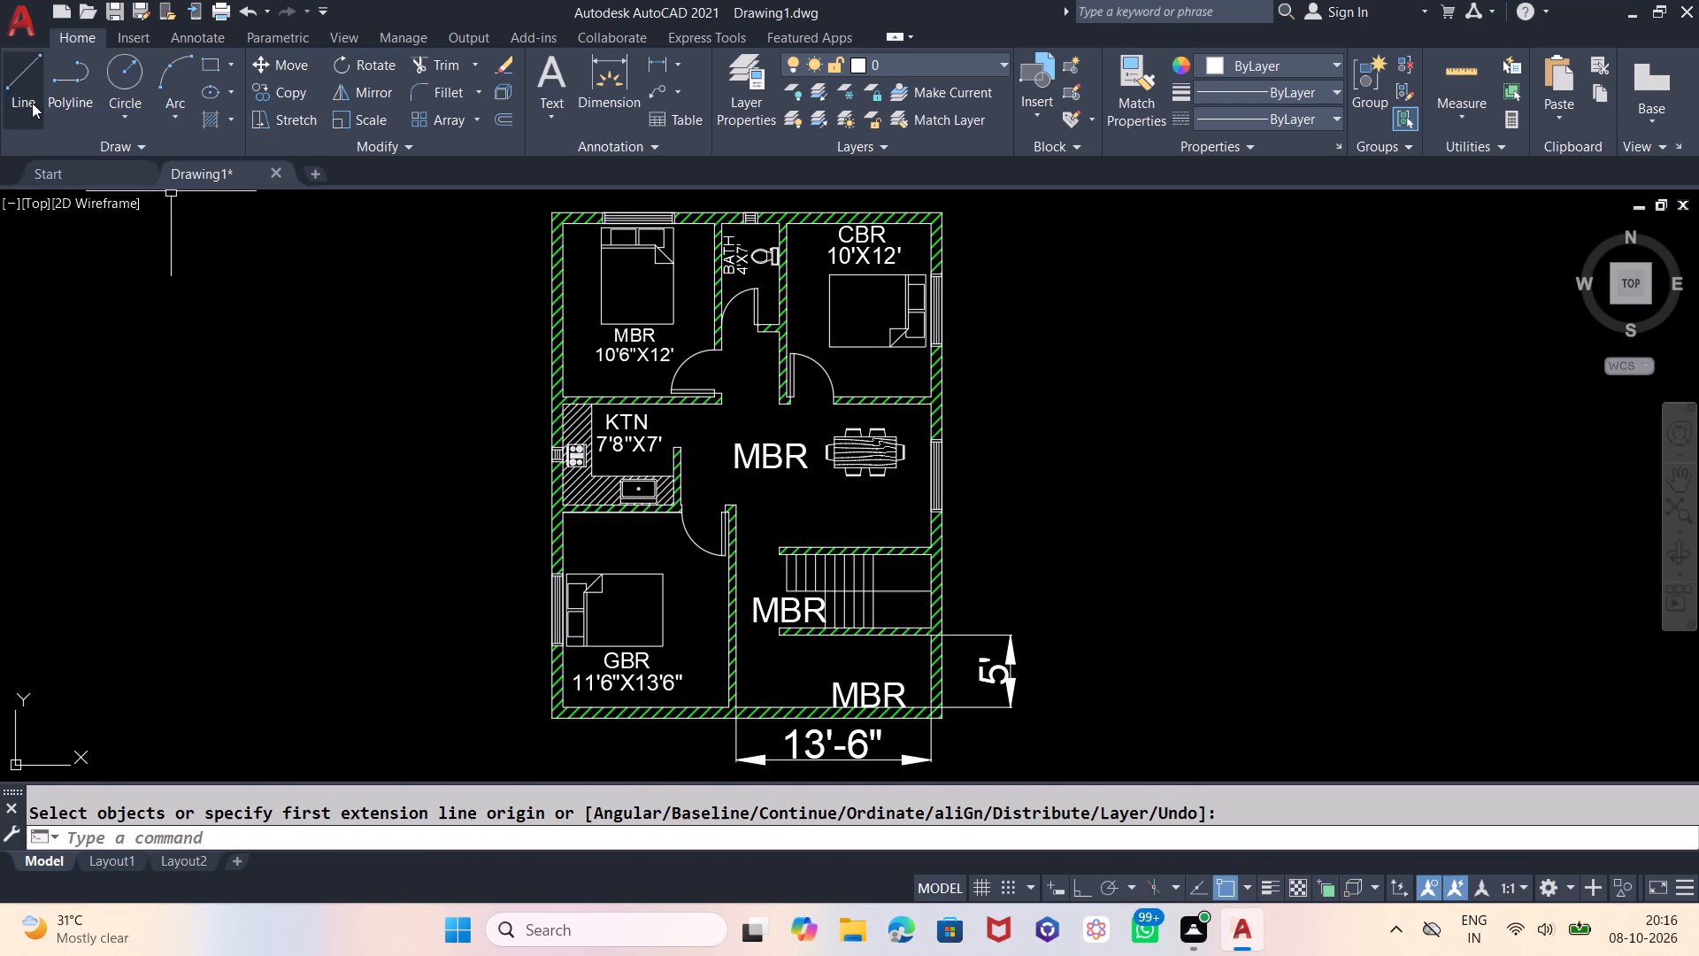
Move the MBR label in the south-east room north-west, just beneath the staircase's lower wall.
{"action": "left_click", "coordinate": [873, 688]}
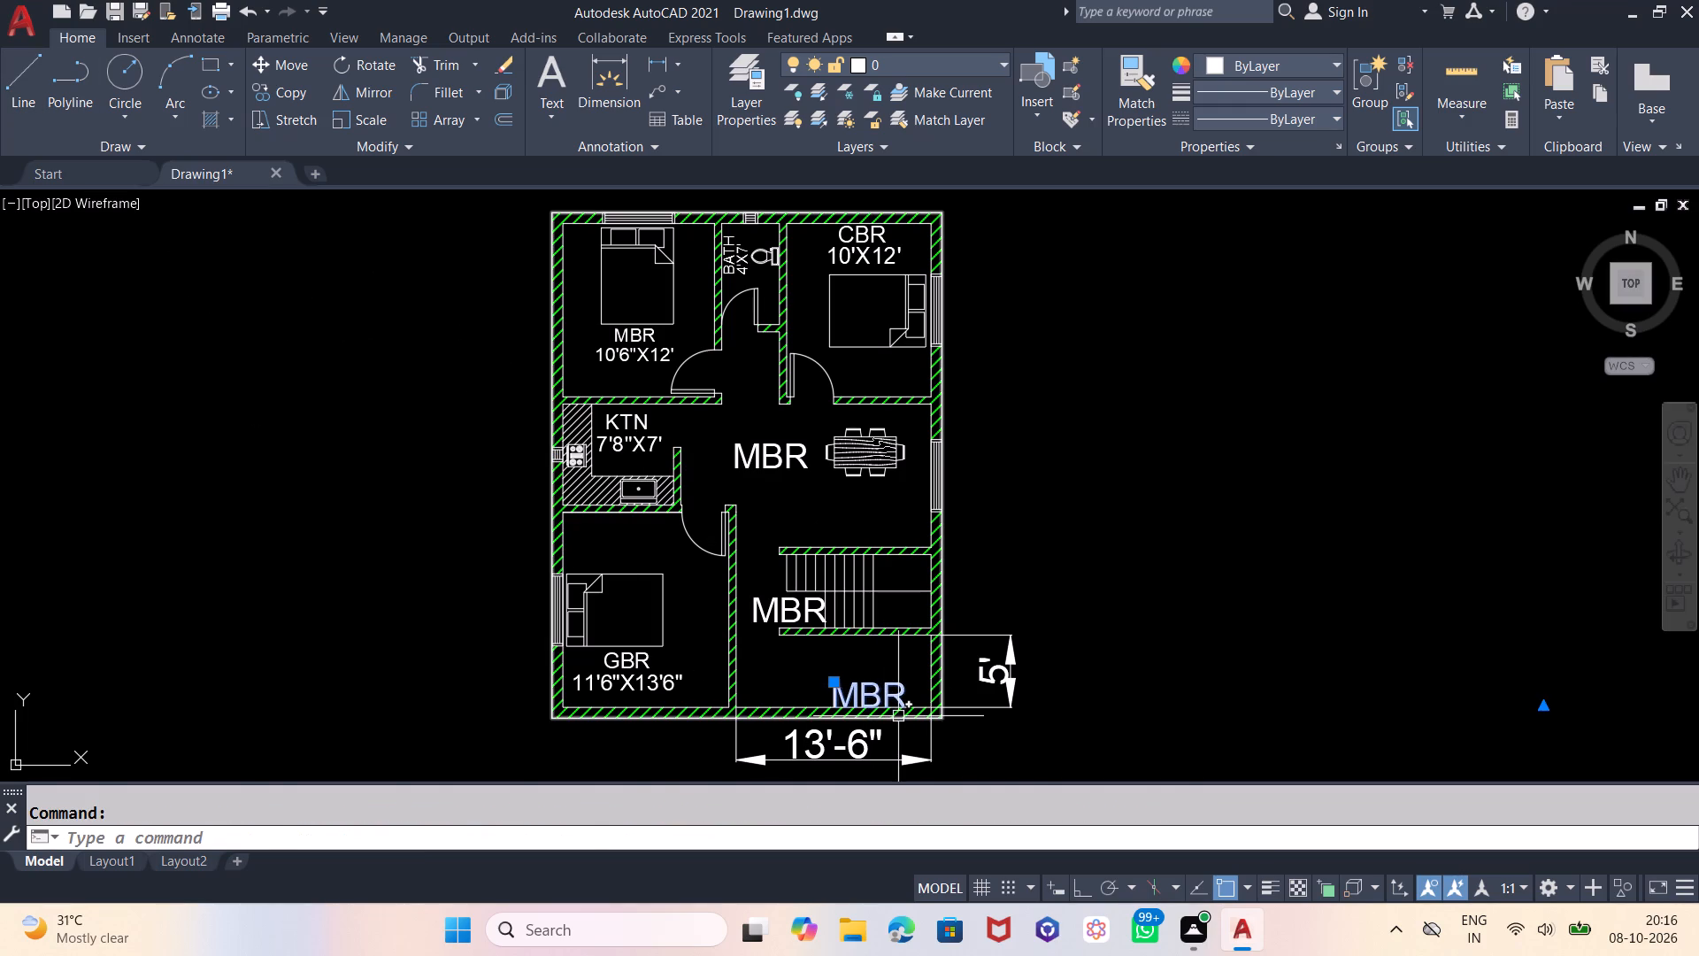
{"action": "key", "text": "m"}
{"action": "key", "text": "Return"}
{"action": "left_click", "coordinate": [872, 698]}
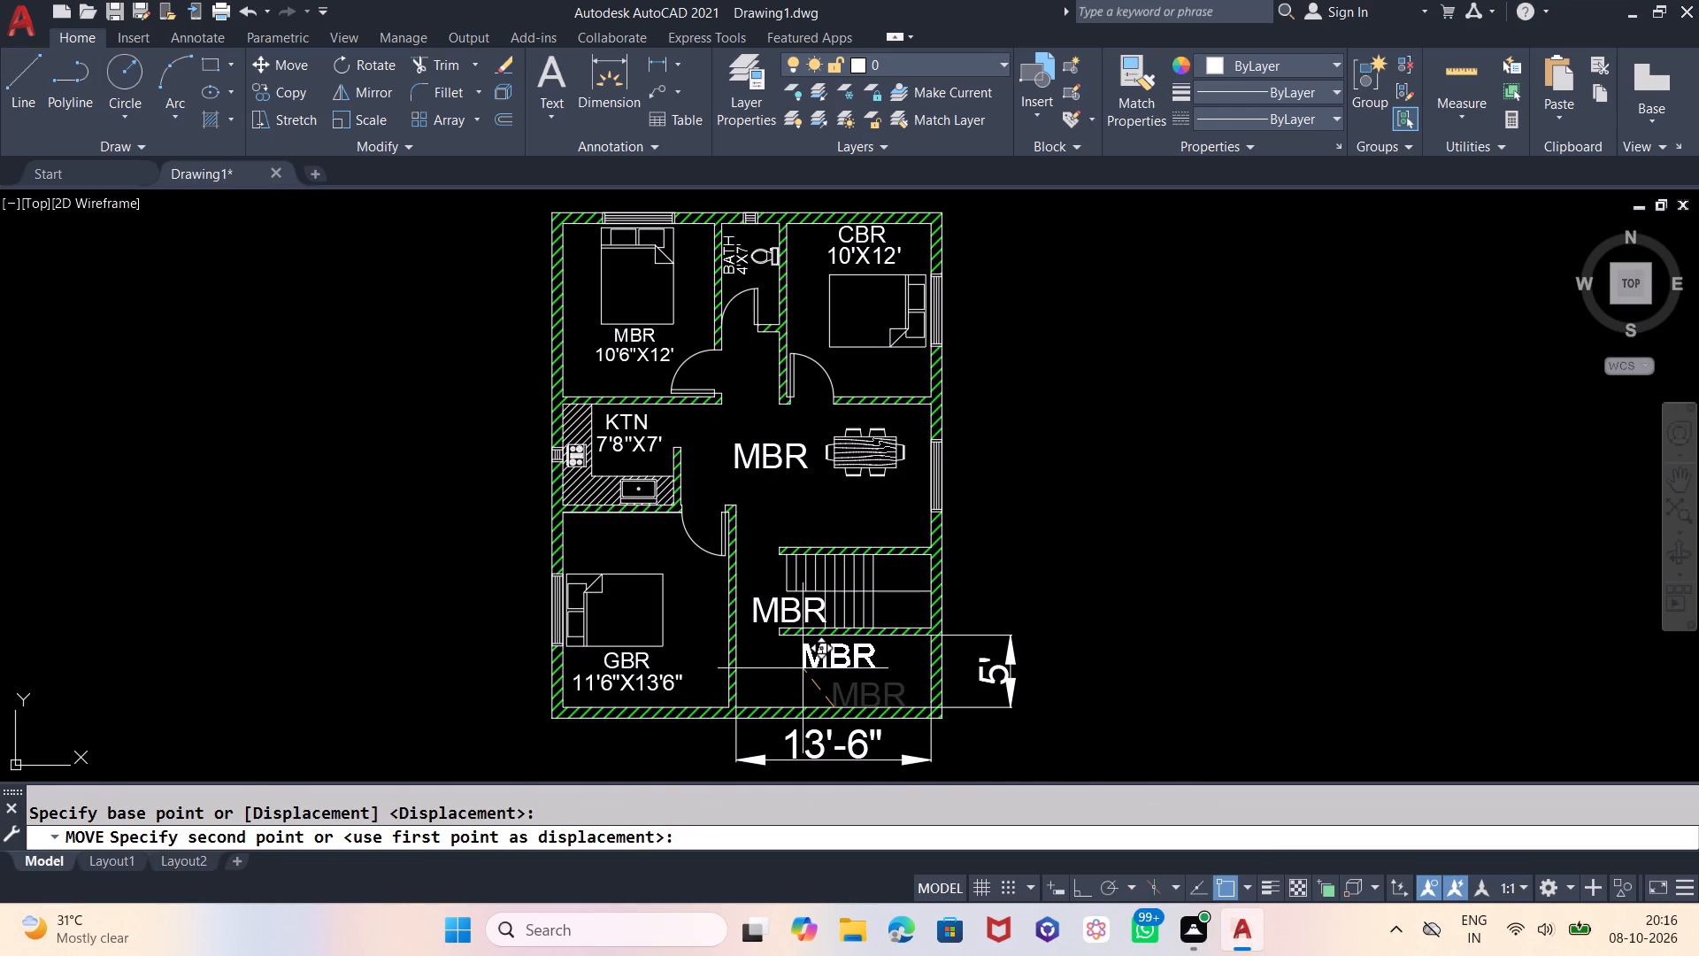
{"action": "left_click", "coordinate": [803, 667]}
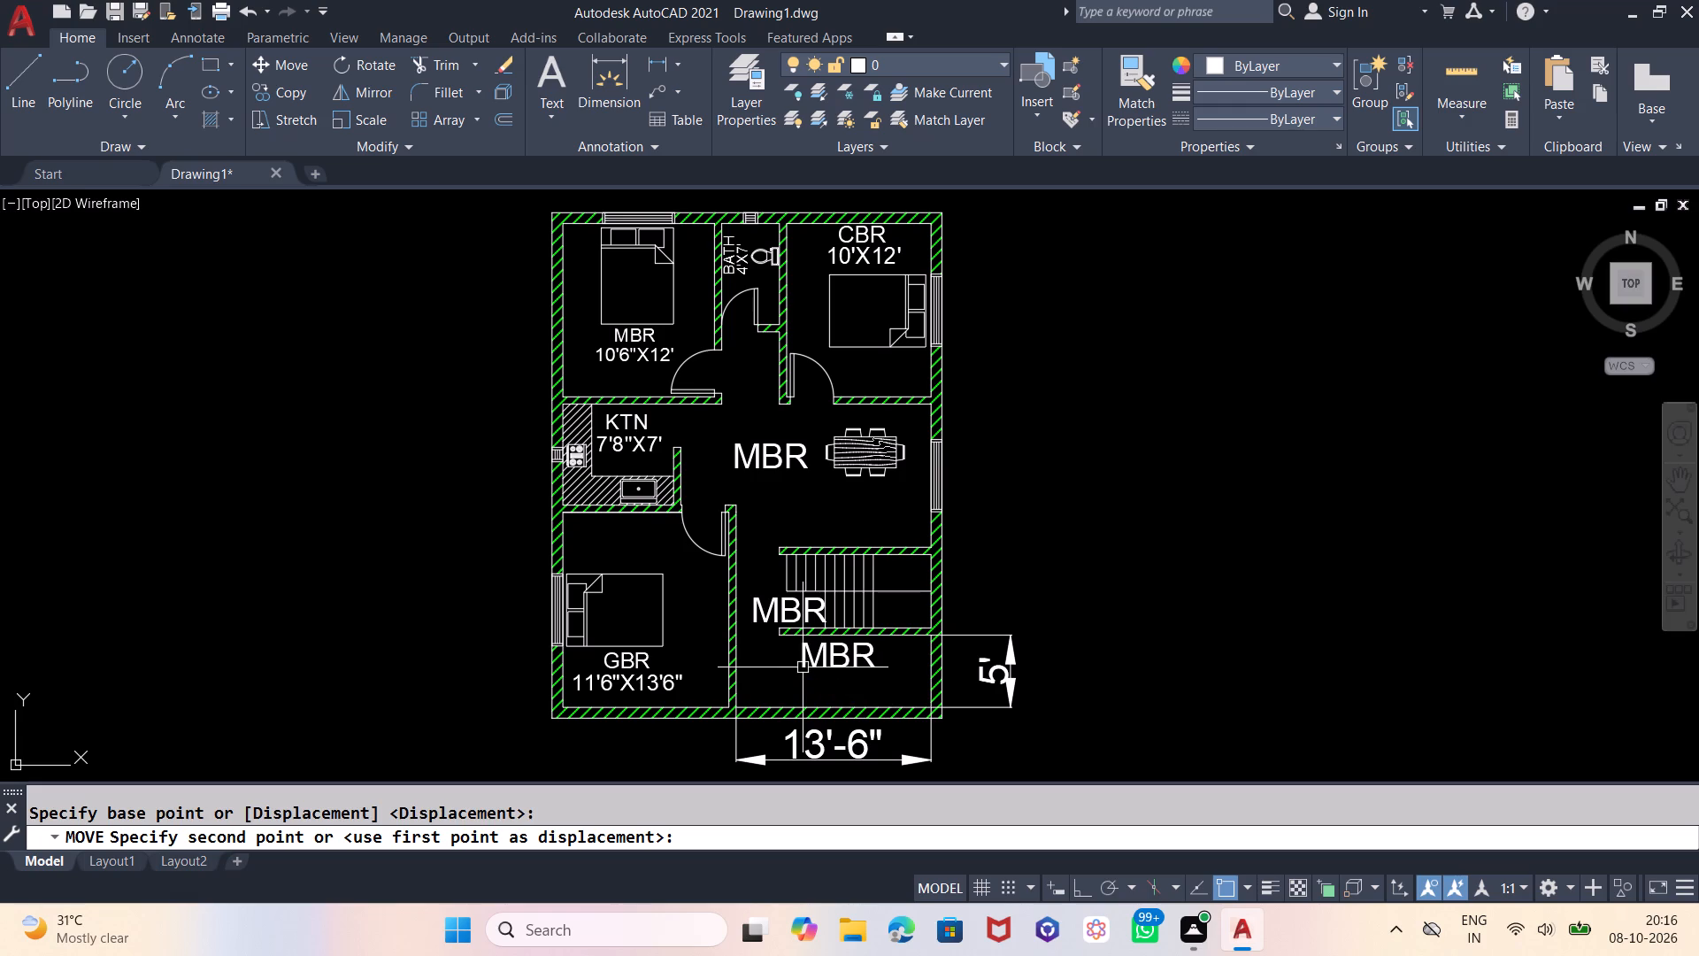
Scale the south-east room's MBR label down to about the size of the finished room labels.
{"action": "left_click", "coordinate": [849, 660]}
{"action": "type", "text": "SC"}
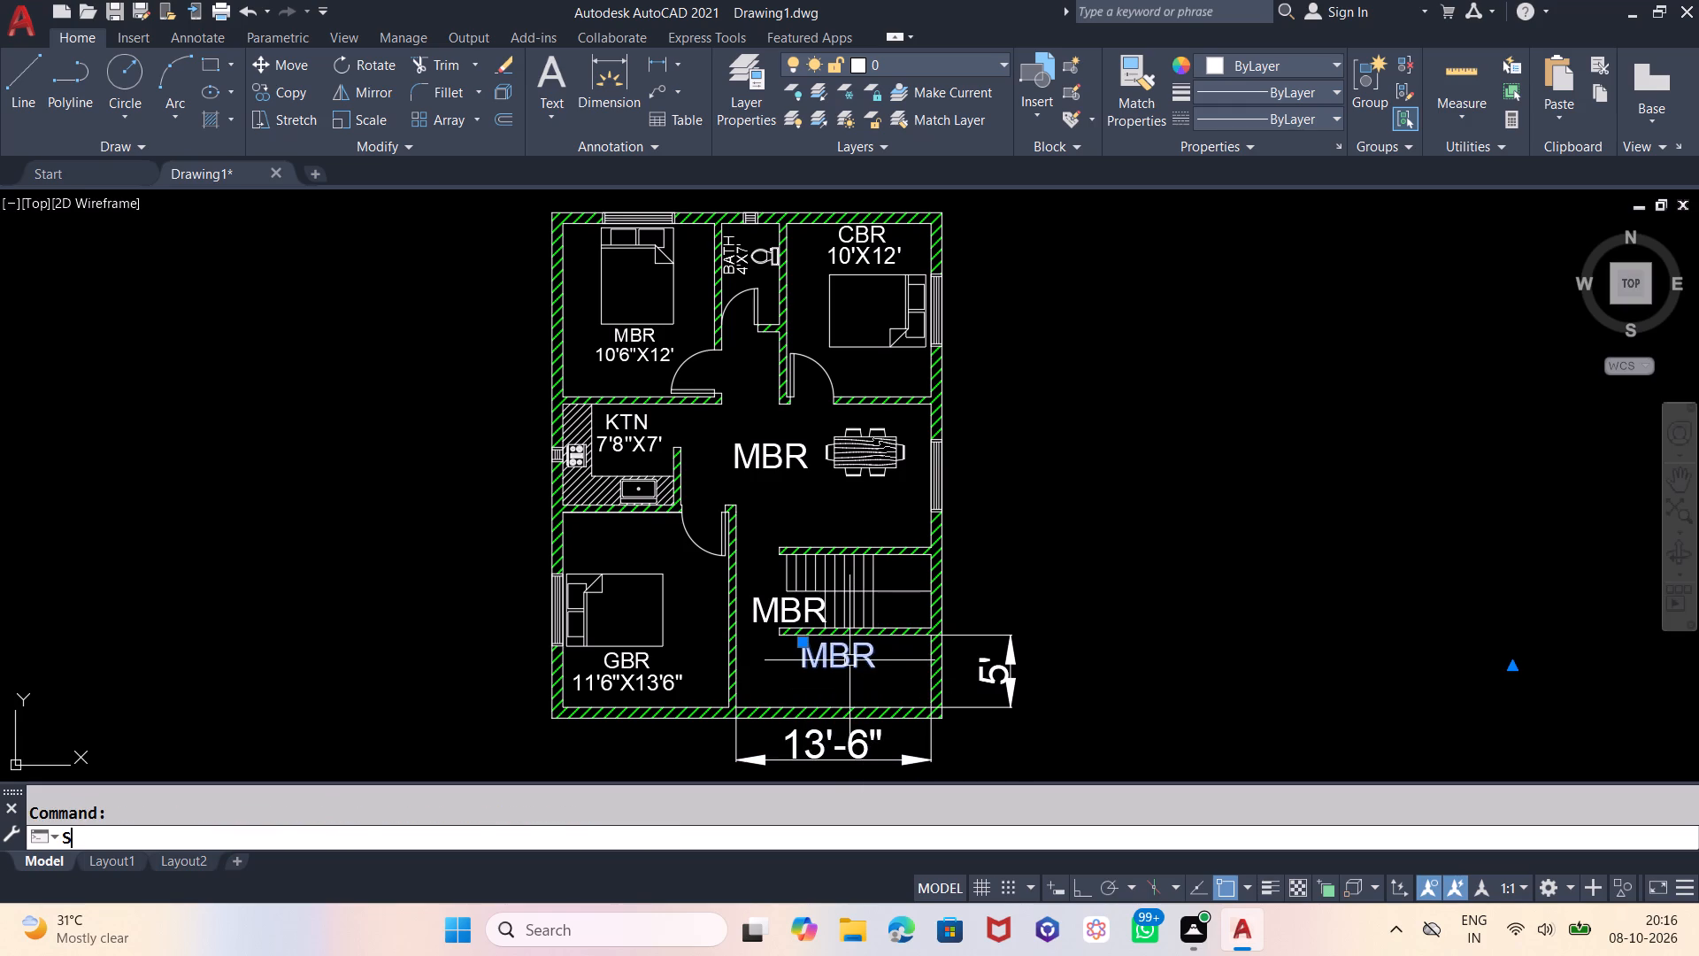
{"action": "key", "text": "Return"}
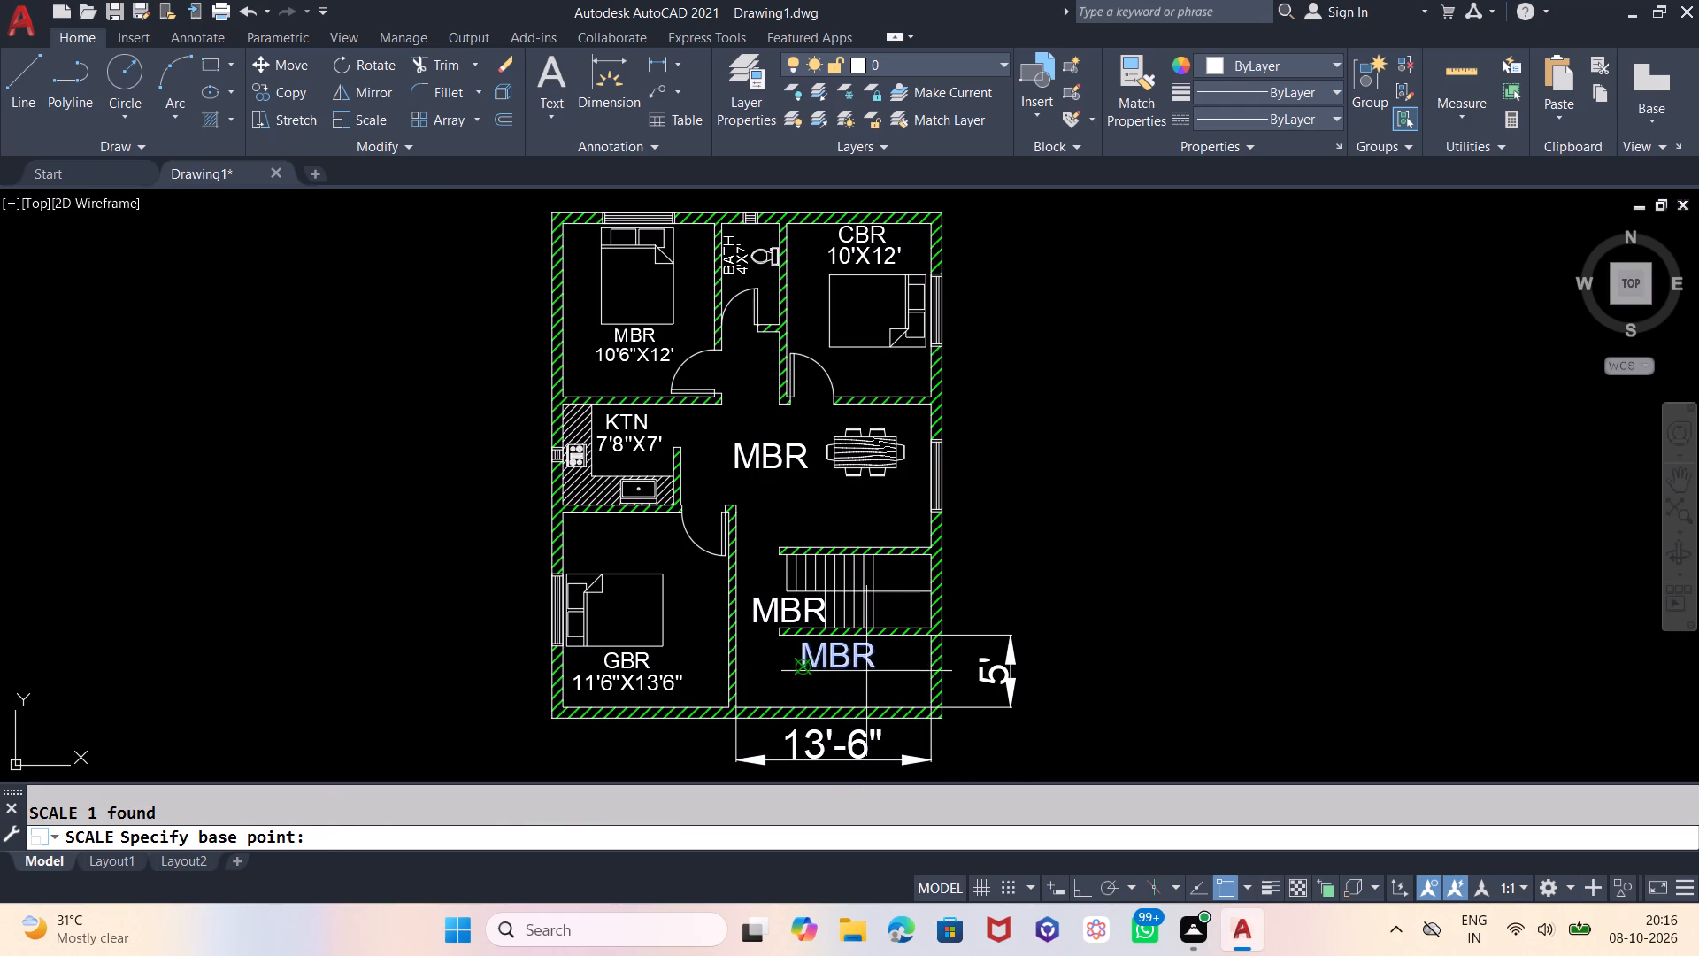
{"action": "left_click", "coordinate": [873, 683]}
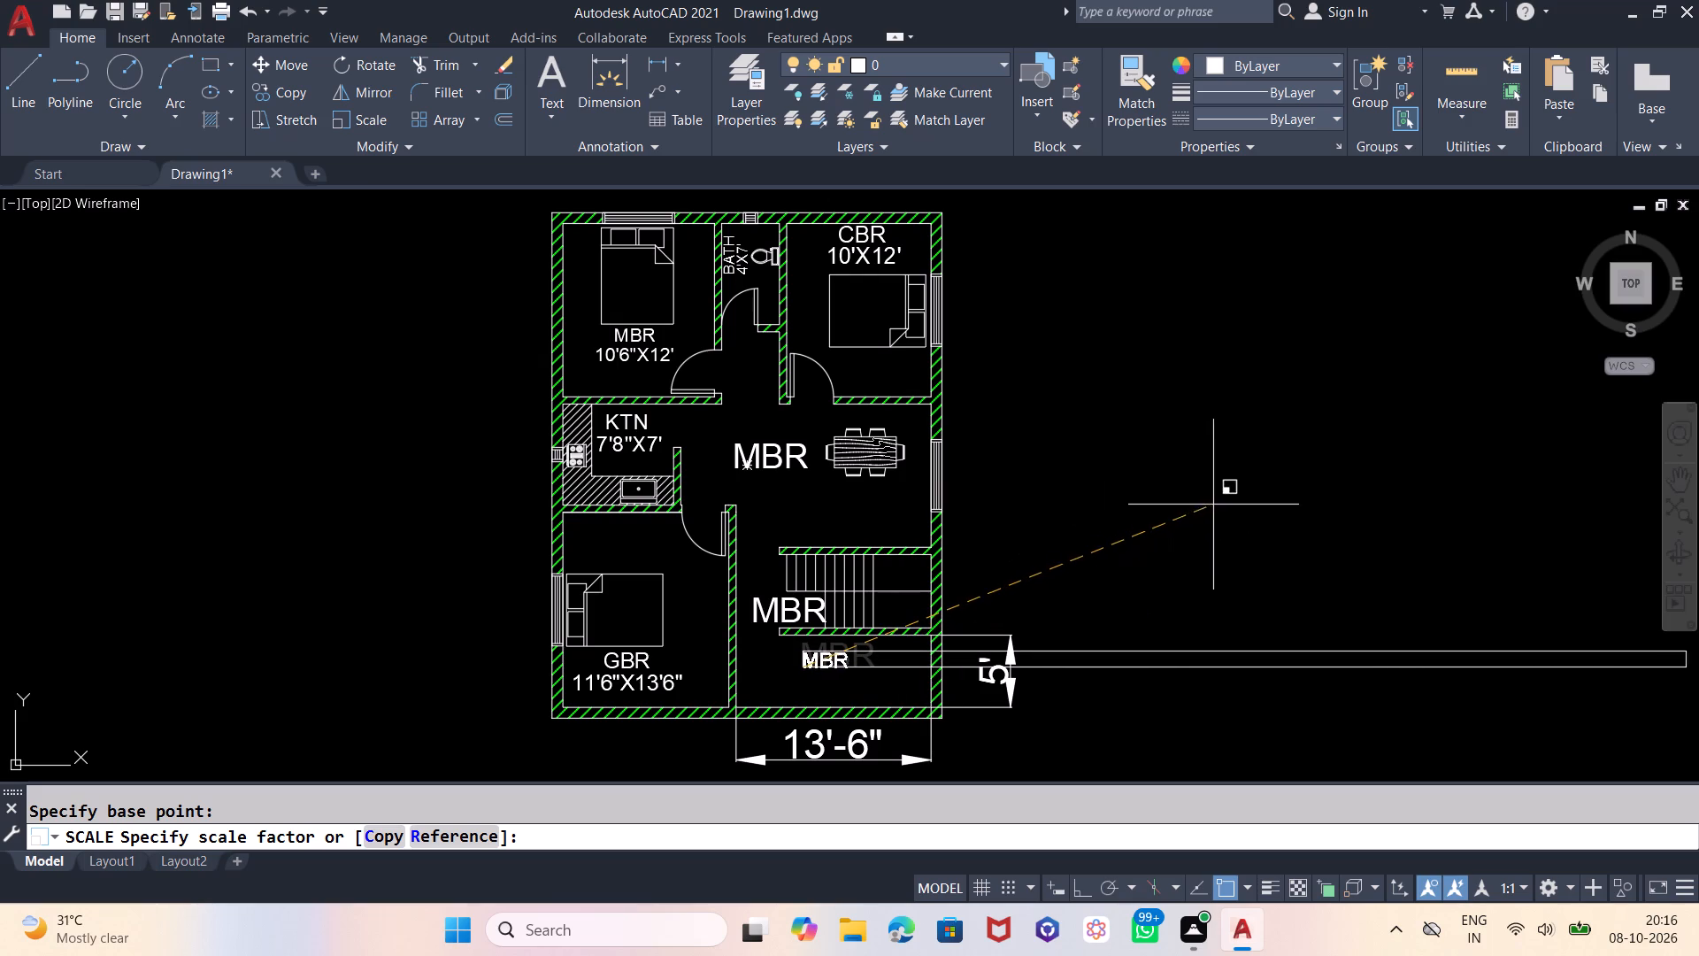
{"action": "left_click", "coordinate": [1239, 491]}
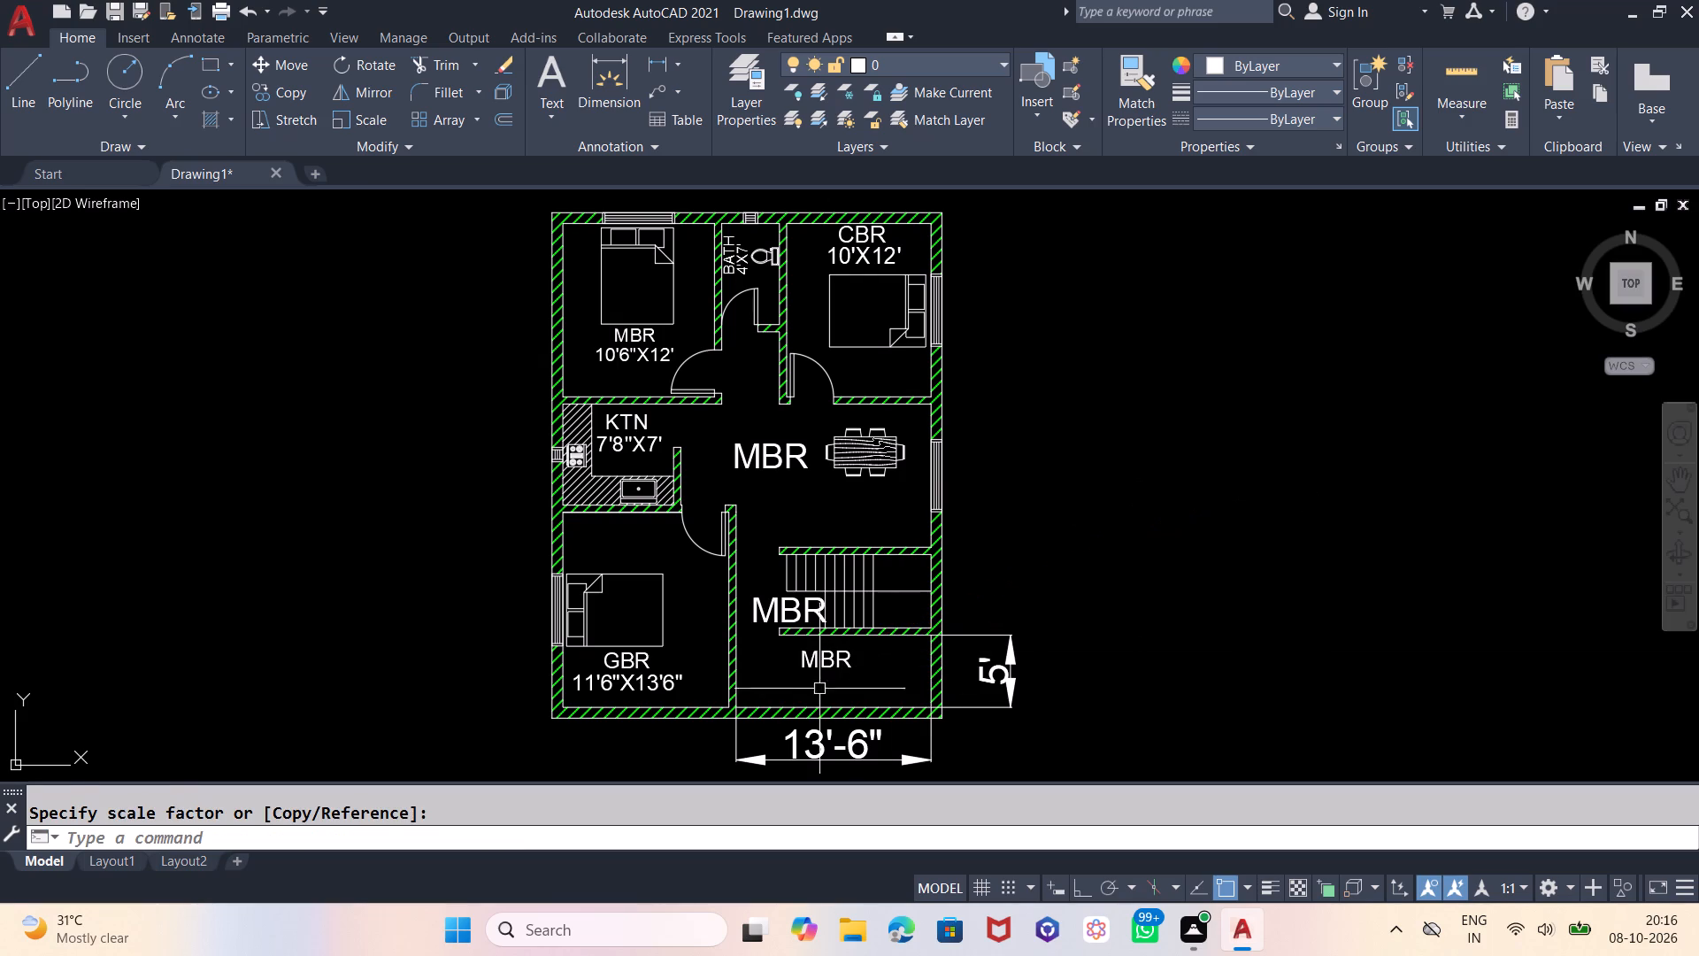
Move the reduced MBR label in the south-east room slightly north, right up against the staircase's lower wall.
{"action": "left_click", "coordinate": [830, 661]}
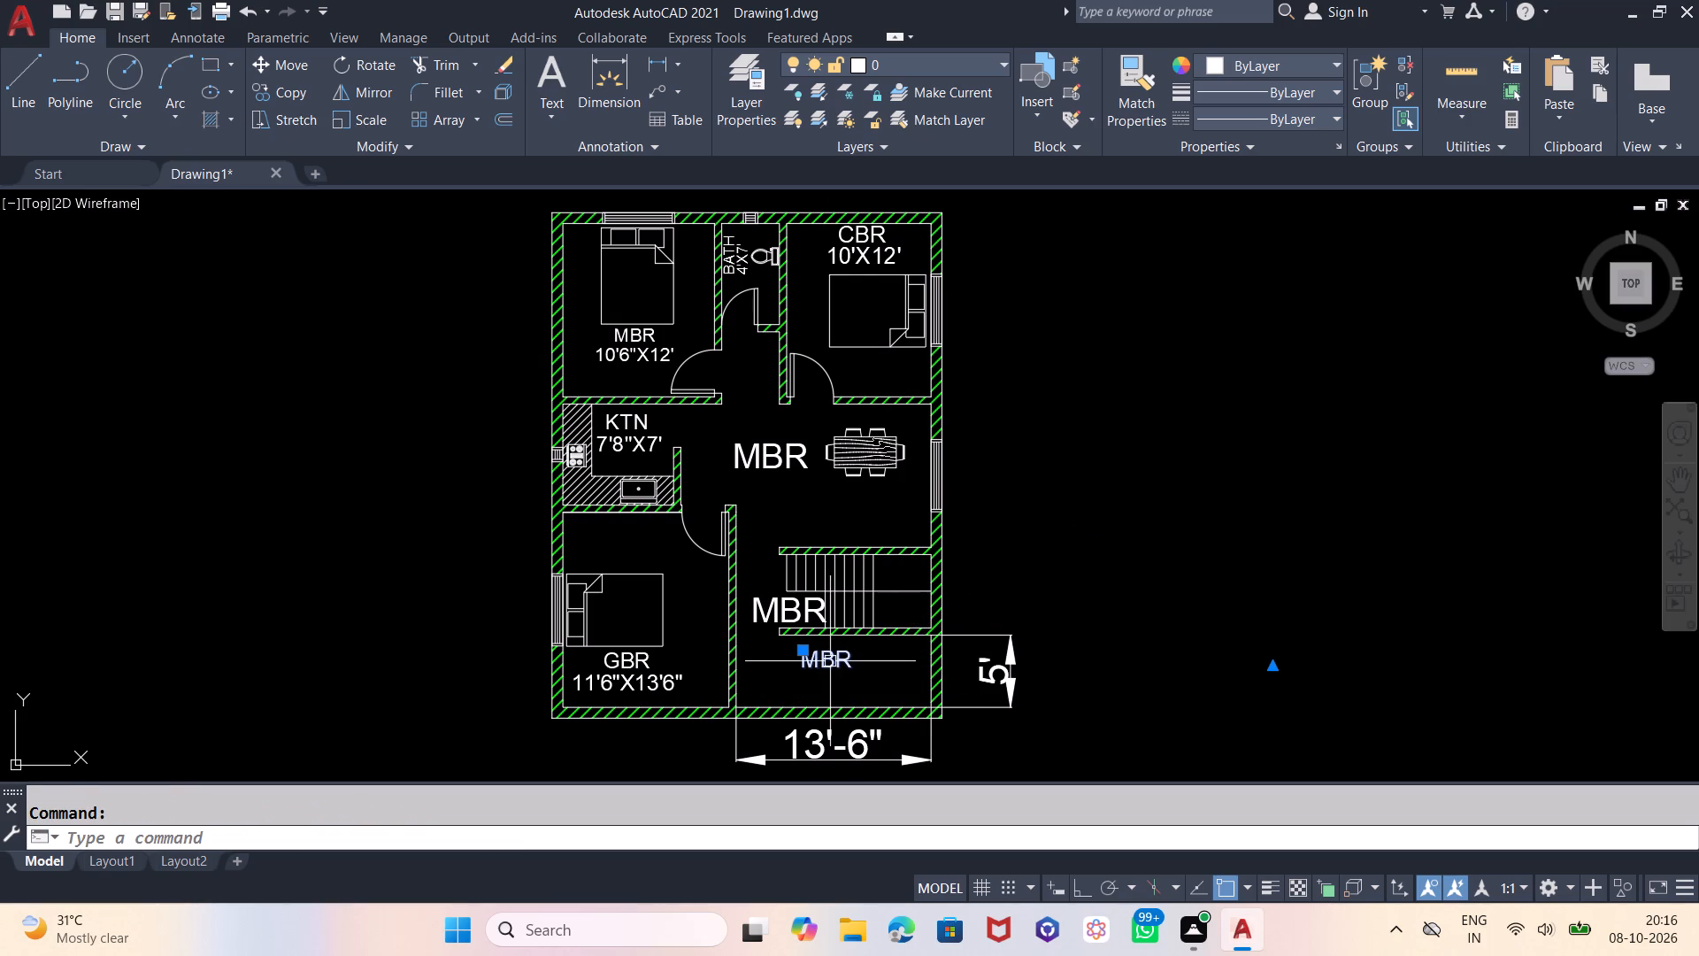
{"action": "key", "text": "m"}
{"action": "key", "text": "Return"}
{"action": "left_click", "coordinate": [832, 675]}
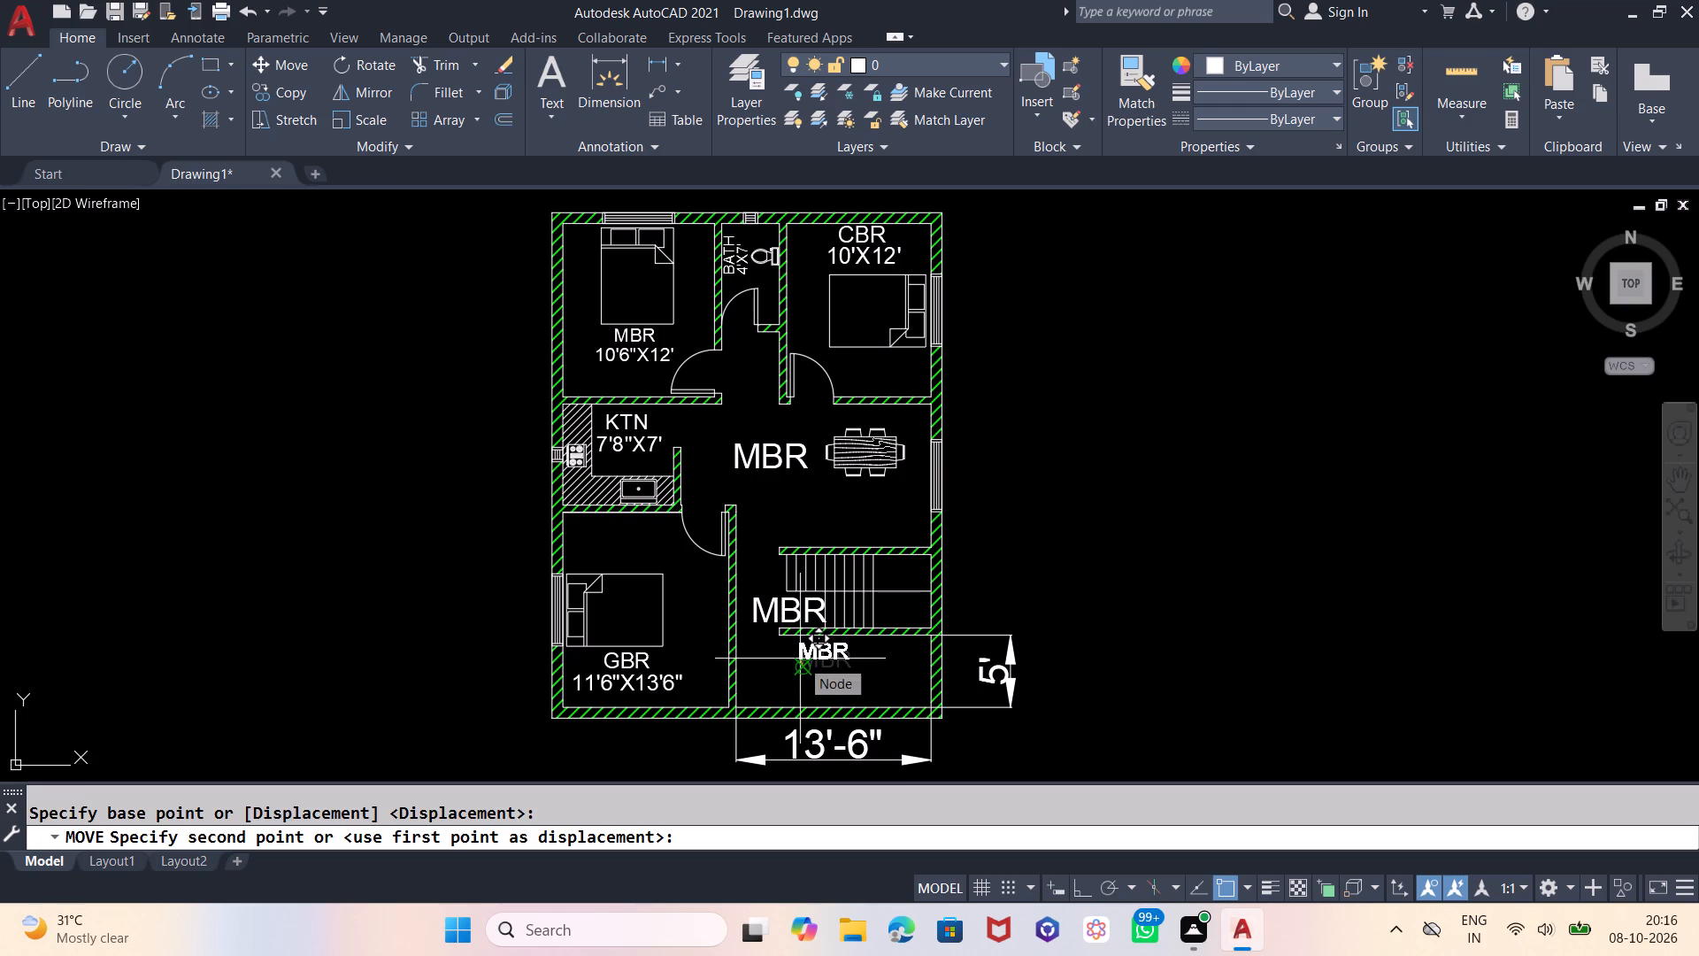
{"action": "left_click", "coordinate": [800, 659]}
{"action": "left_click", "coordinate": [811, 659]}
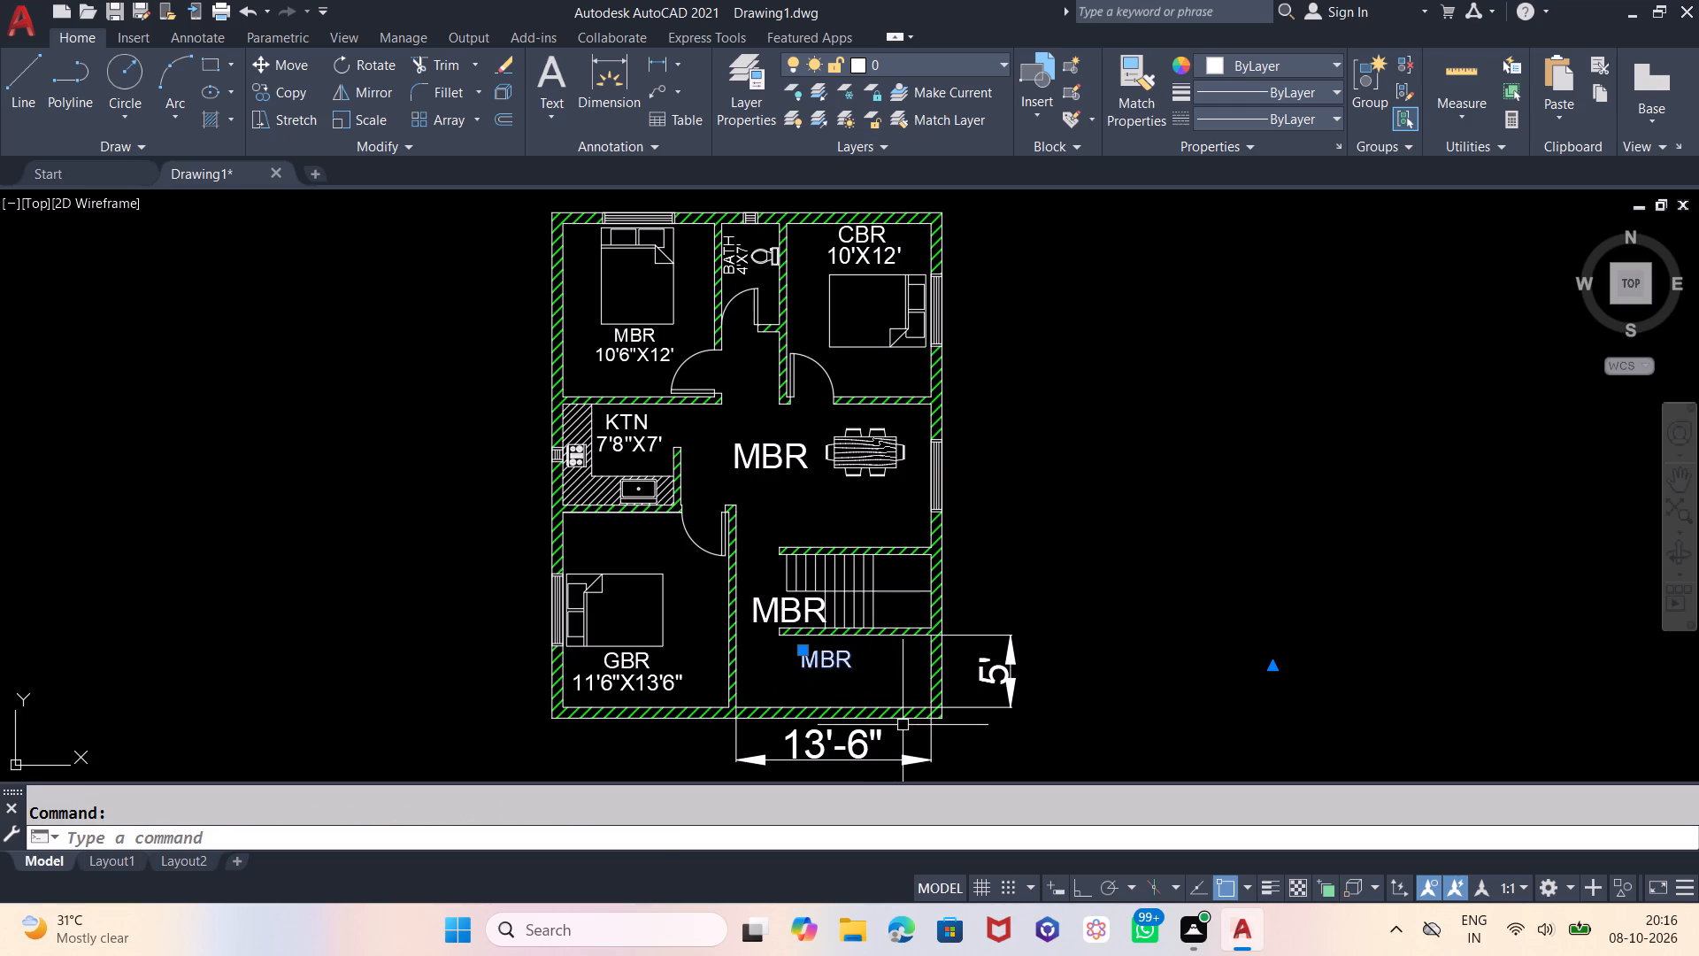
{"action": "key", "text": "comma"}
{"action": "key", "text": "BackSpace"}
{"action": "key", "text": "m"}
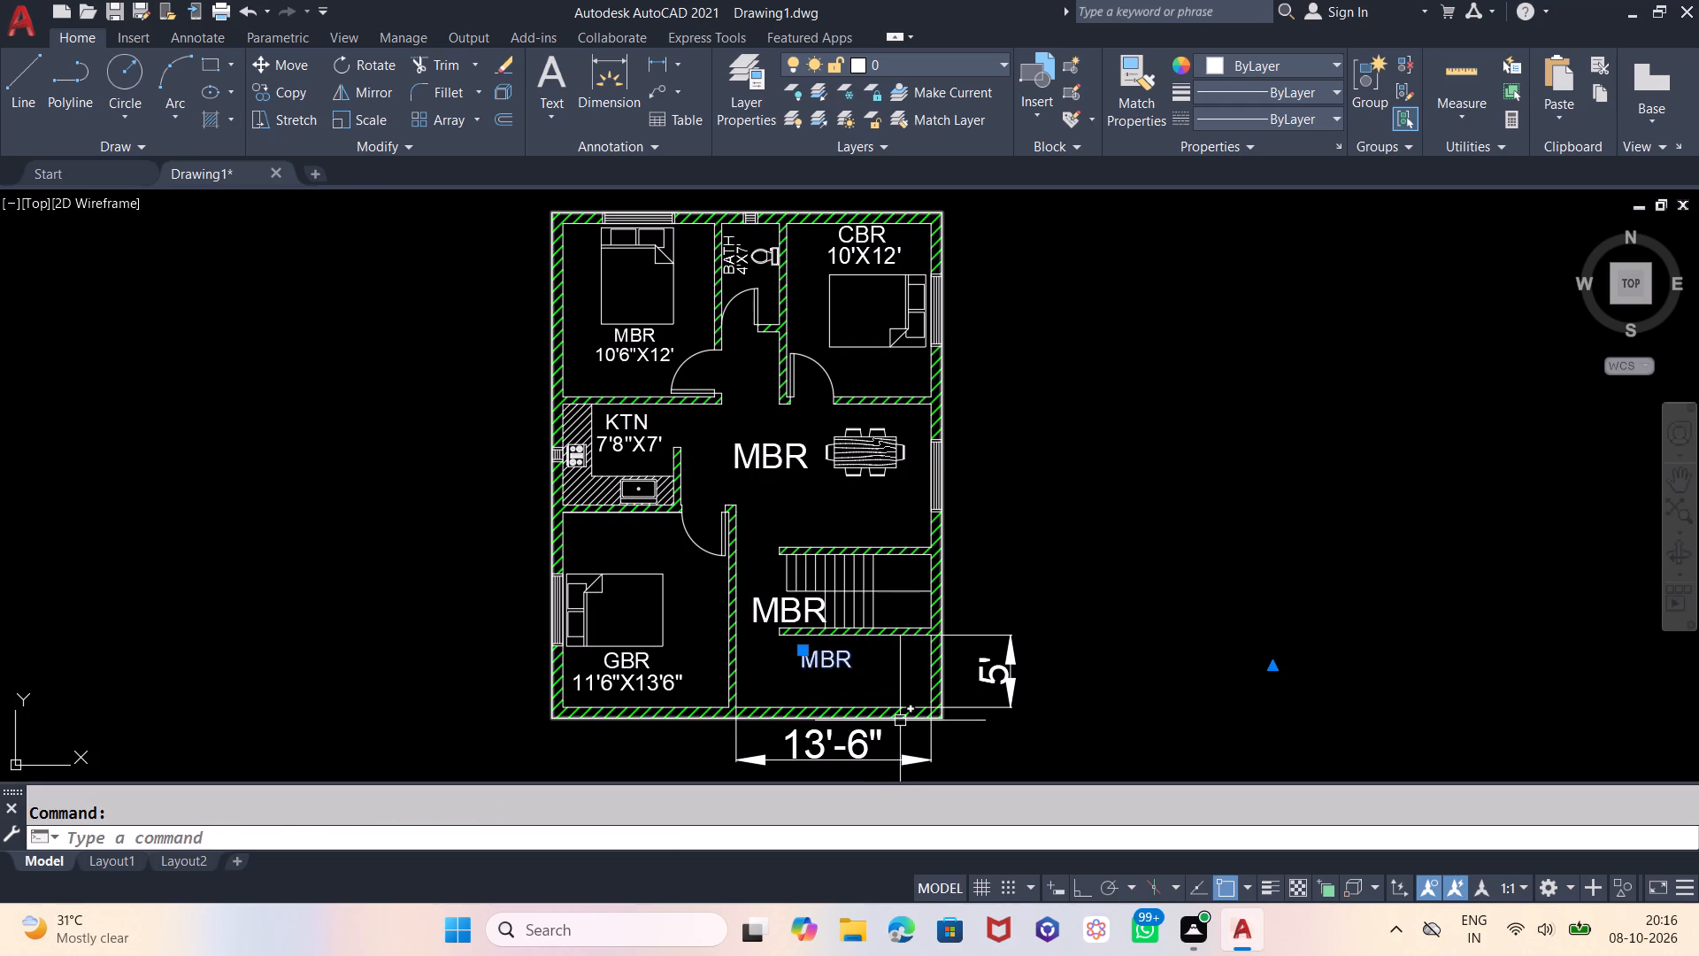
{"action": "key", "text": "Return"}
{"action": "left_click", "coordinate": [834, 682]}
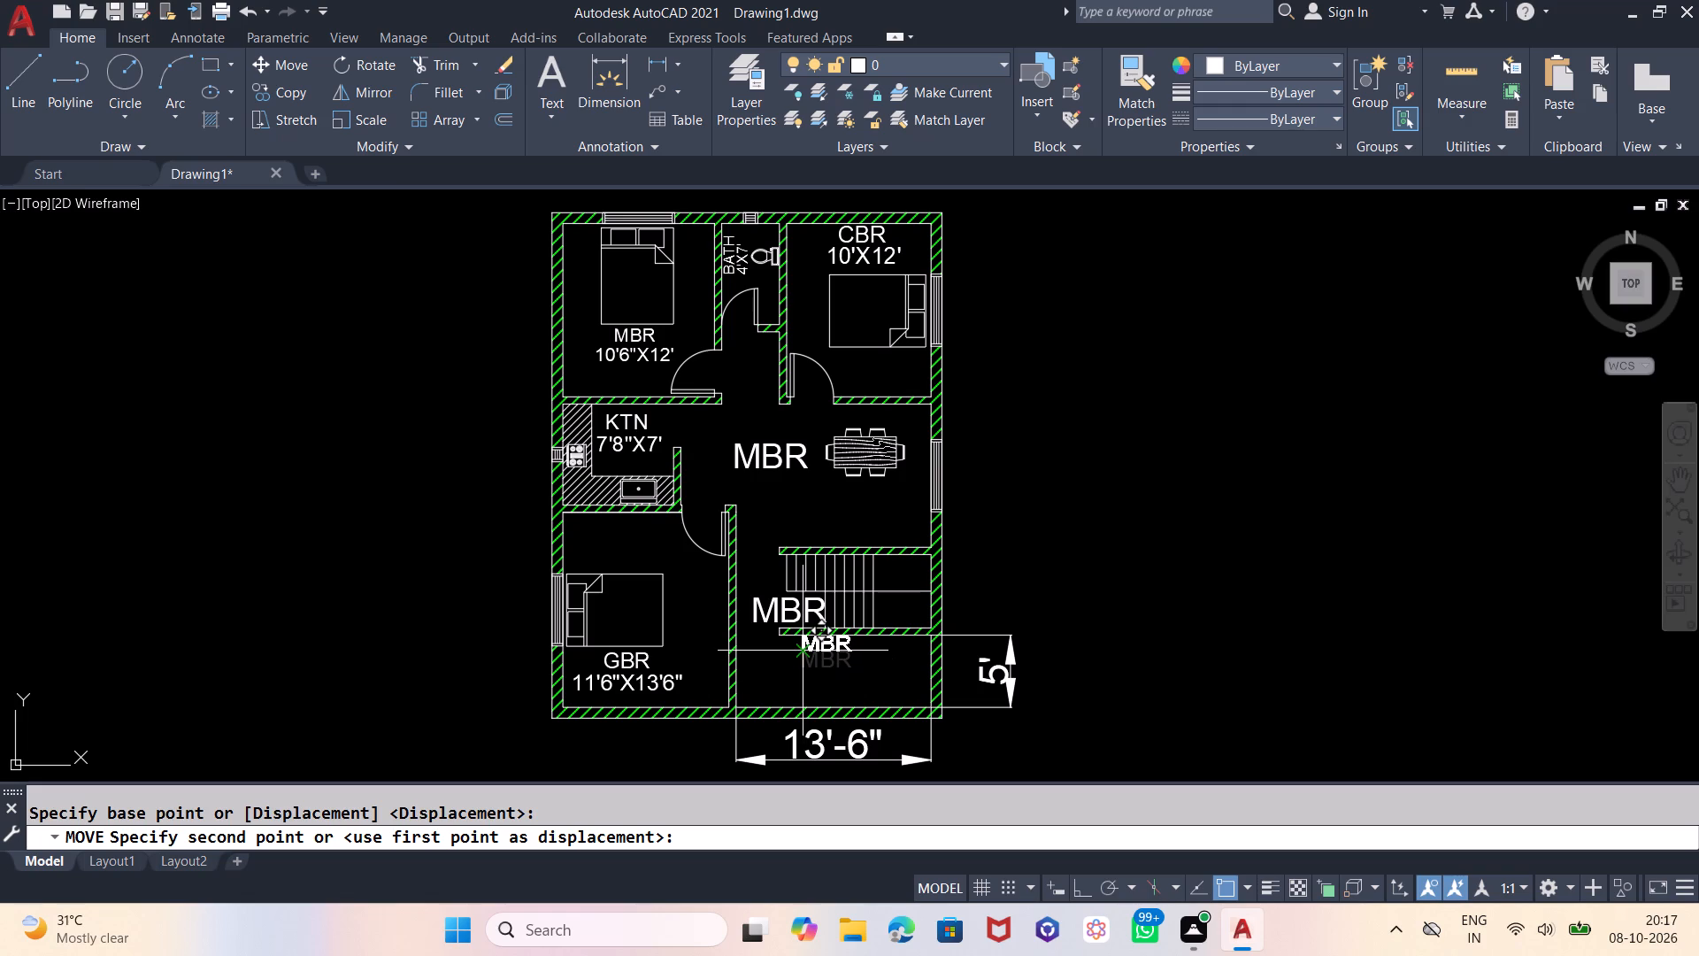
{"action": "left_click", "coordinate": [798, 653]}
Move the small MBR label in the south-east room slightly south, clear of the staircase's lower wall.
{"action": "left_click", "coordinate": [819, 647]}
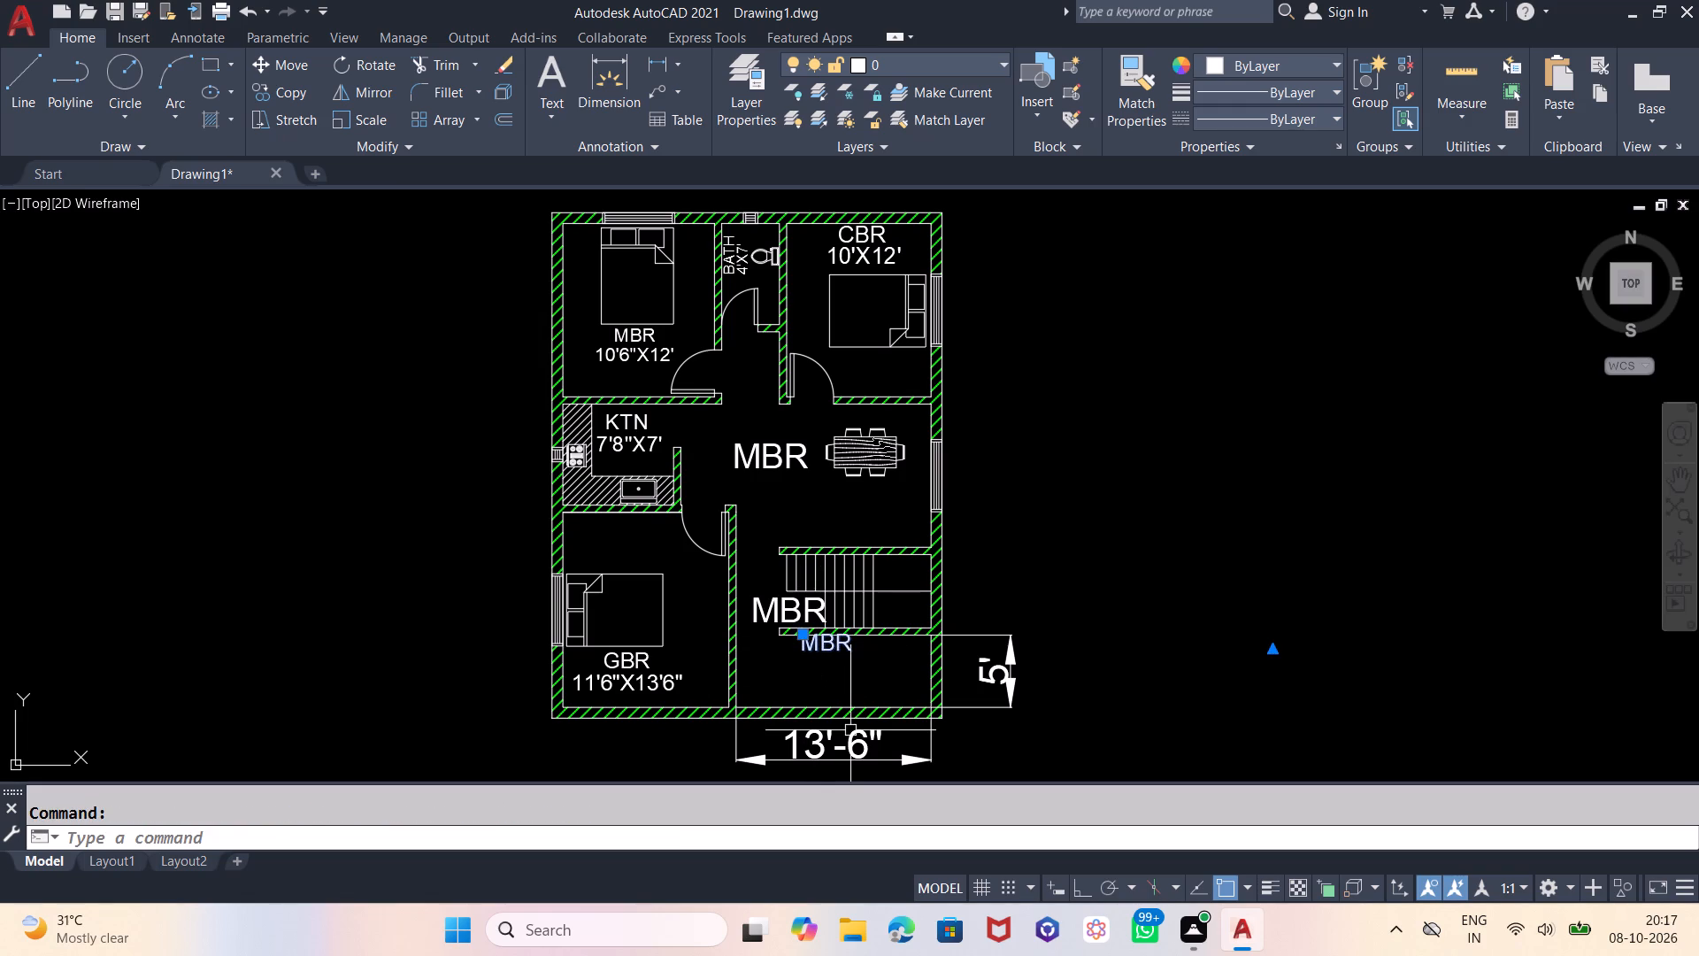
{"action": "key", "text": "m"}
{"action": "key", "text": "Return"}
{"action": "left_click", "coordinate": [841, 677]}
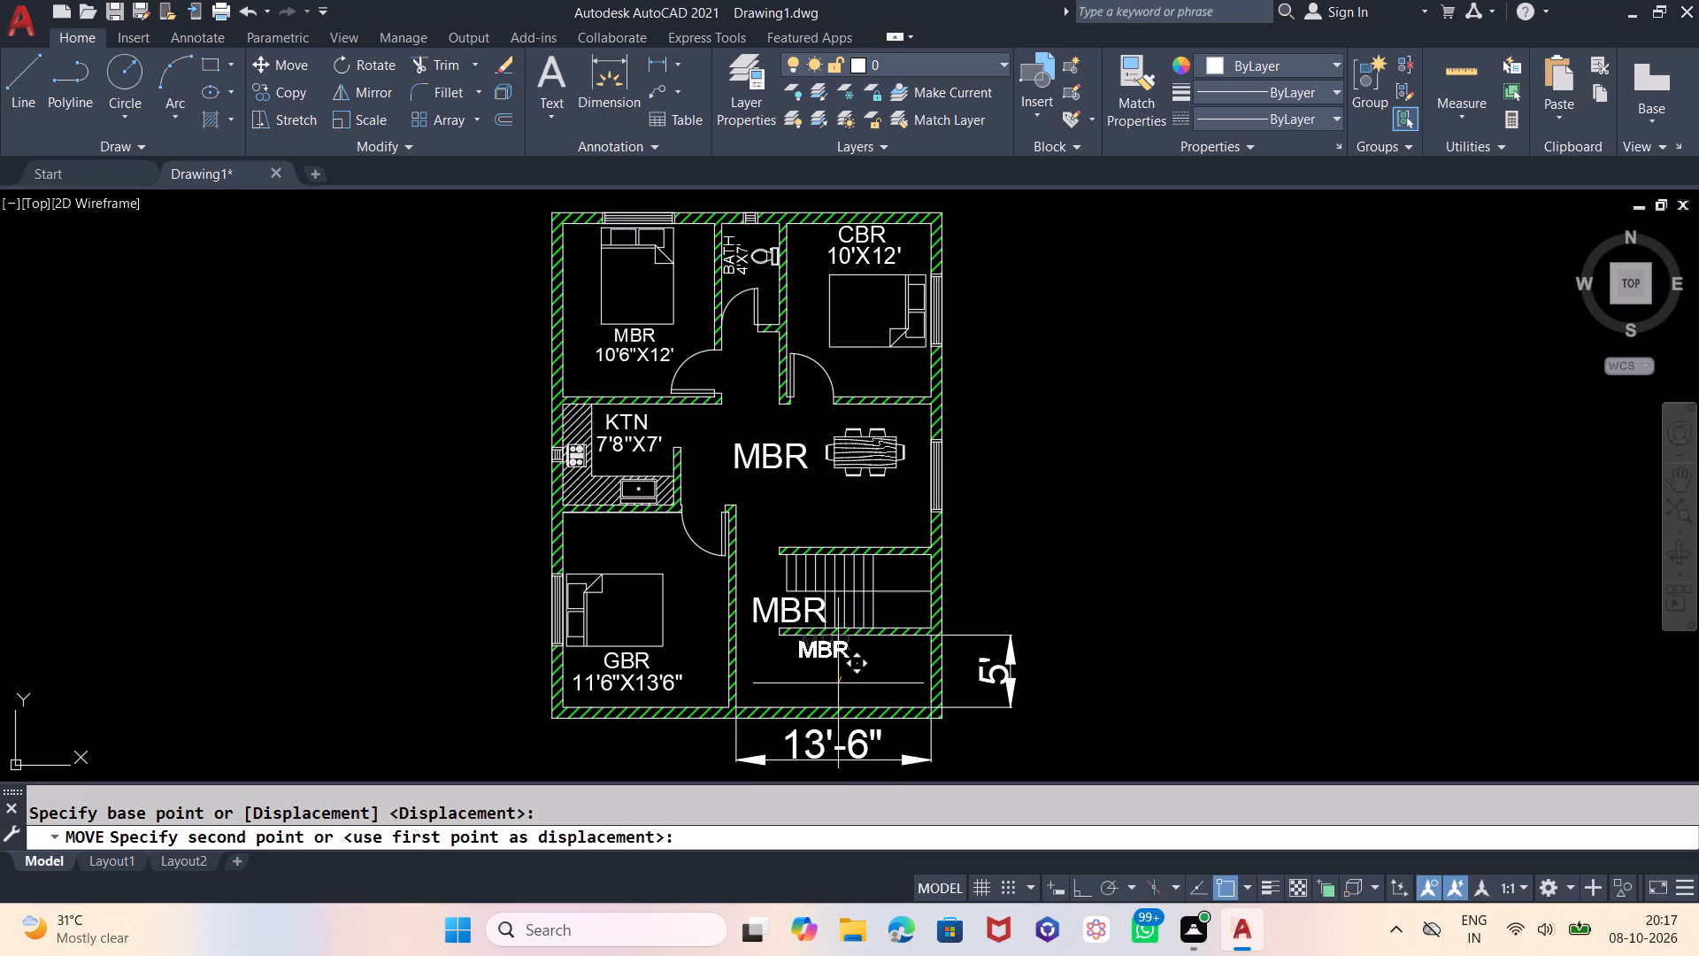
{"action": "left_click", "coordinate": [840, 683]}
Replace the small MBR label's text in the south-east room with VERANDHA.
{"action": "left_click", "coordinate": [850, 645]}
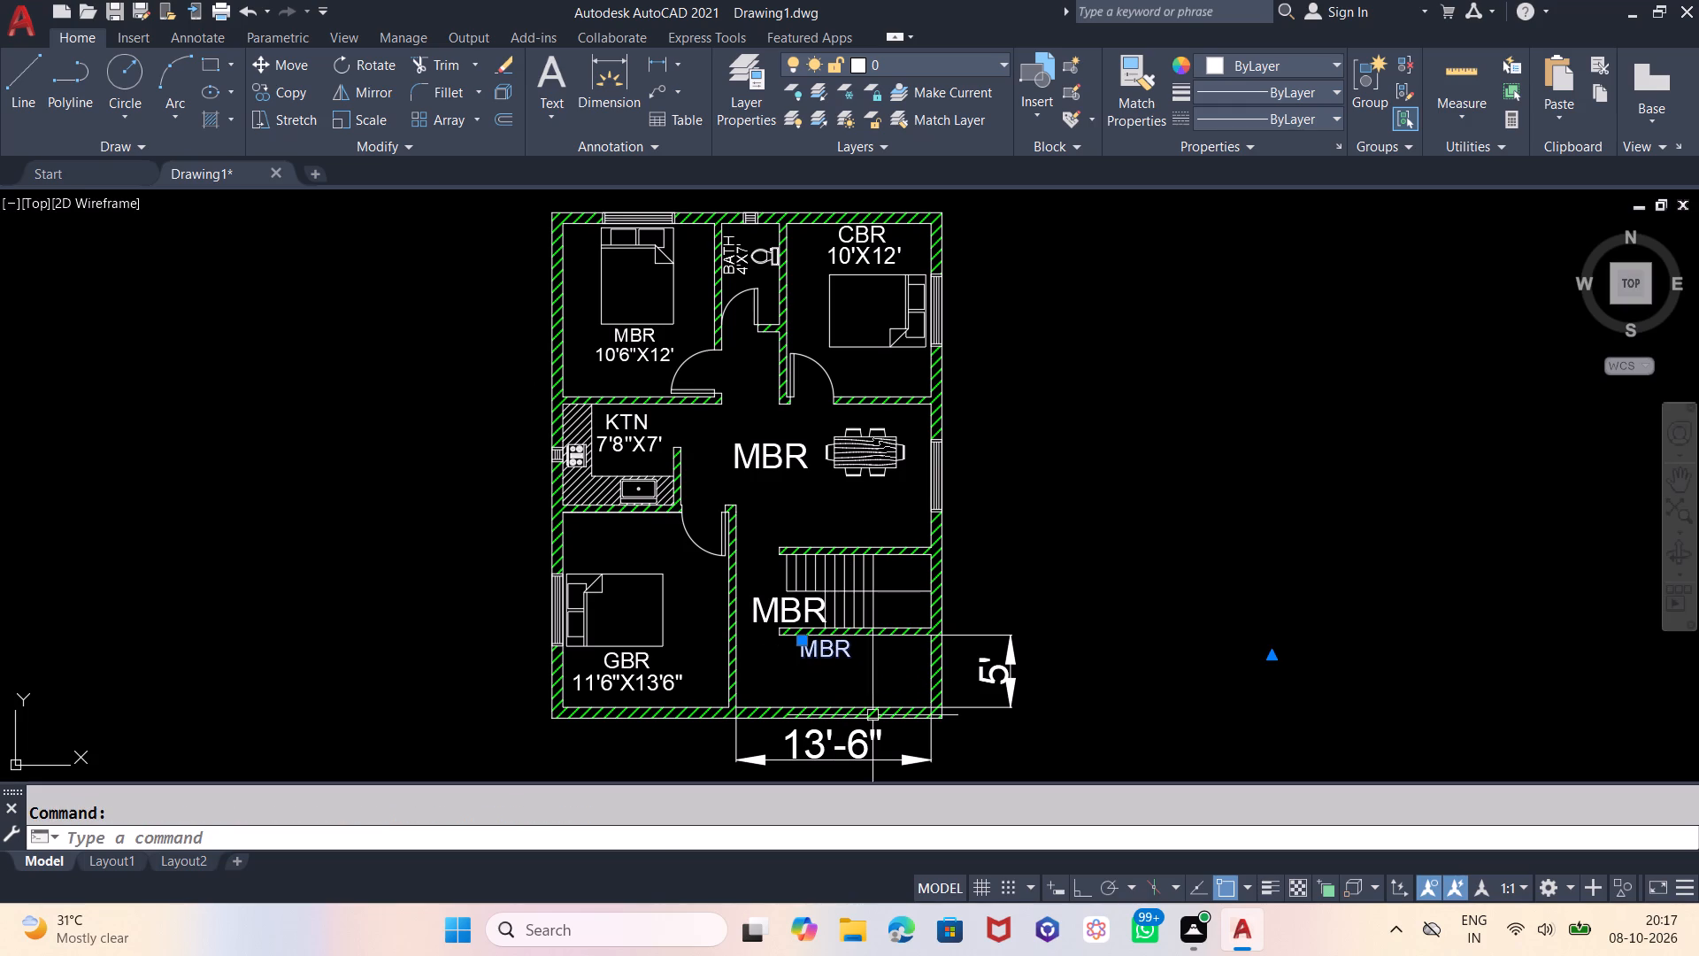
{"action": "left_click", "coordinate": [843, 658]}
{"action": "left_click", "coordinate": [843, 658]}
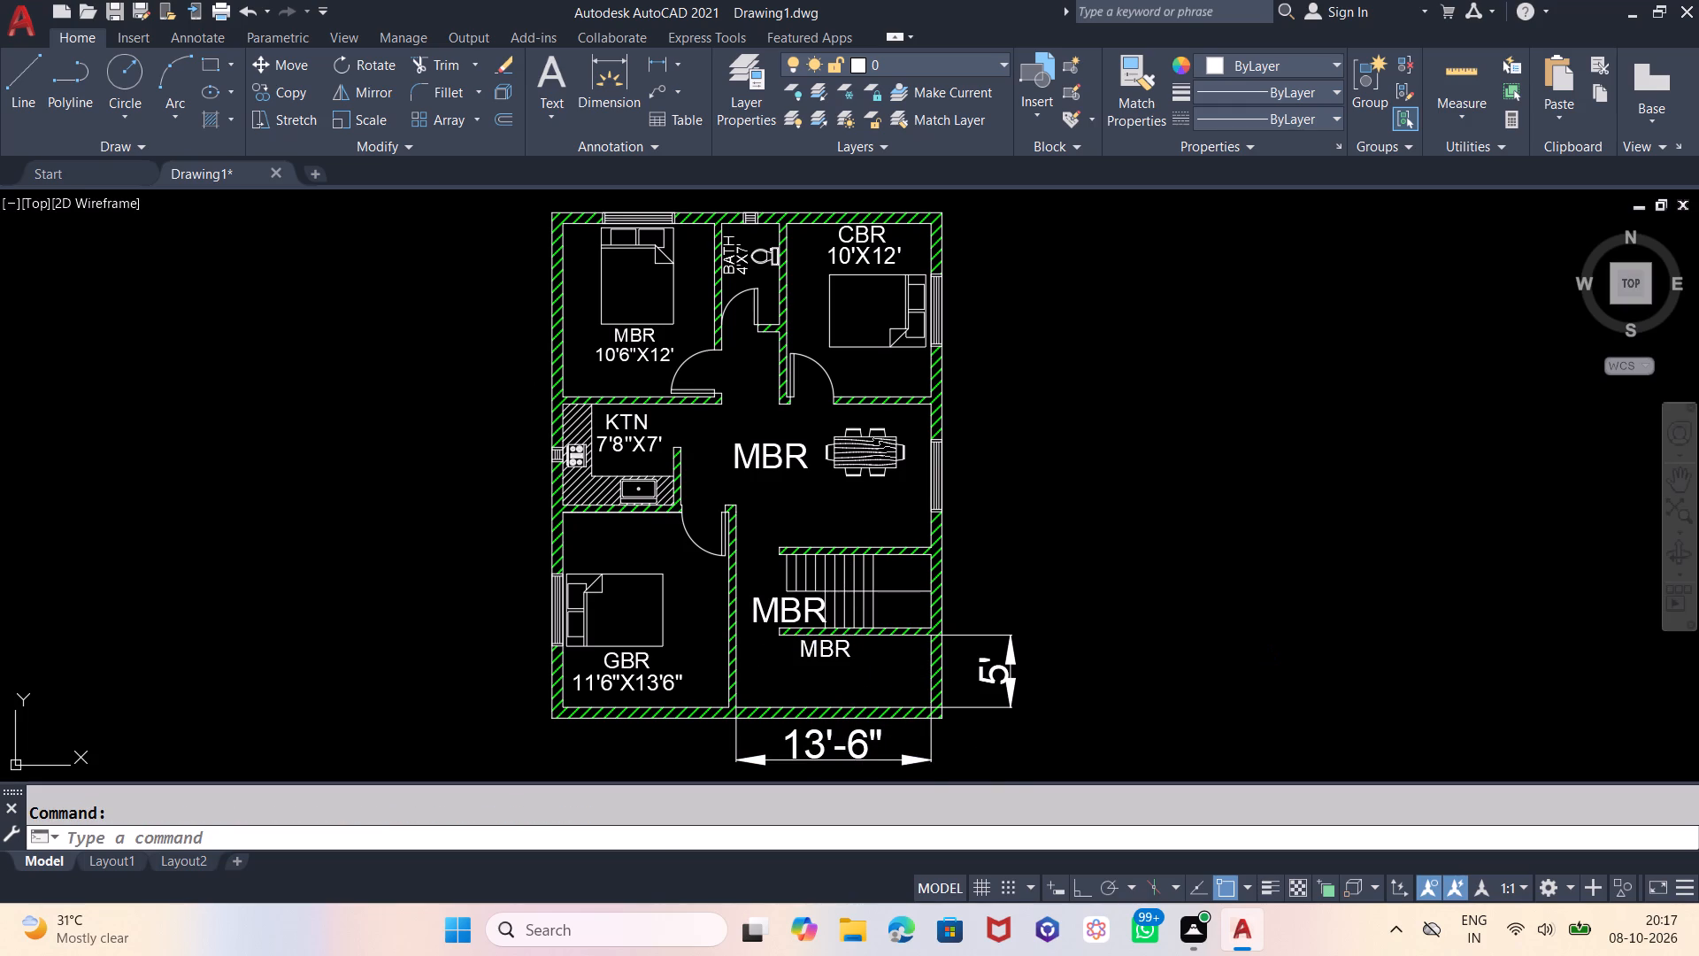
{"action": "double_click", "coordinate": [845, 651]}
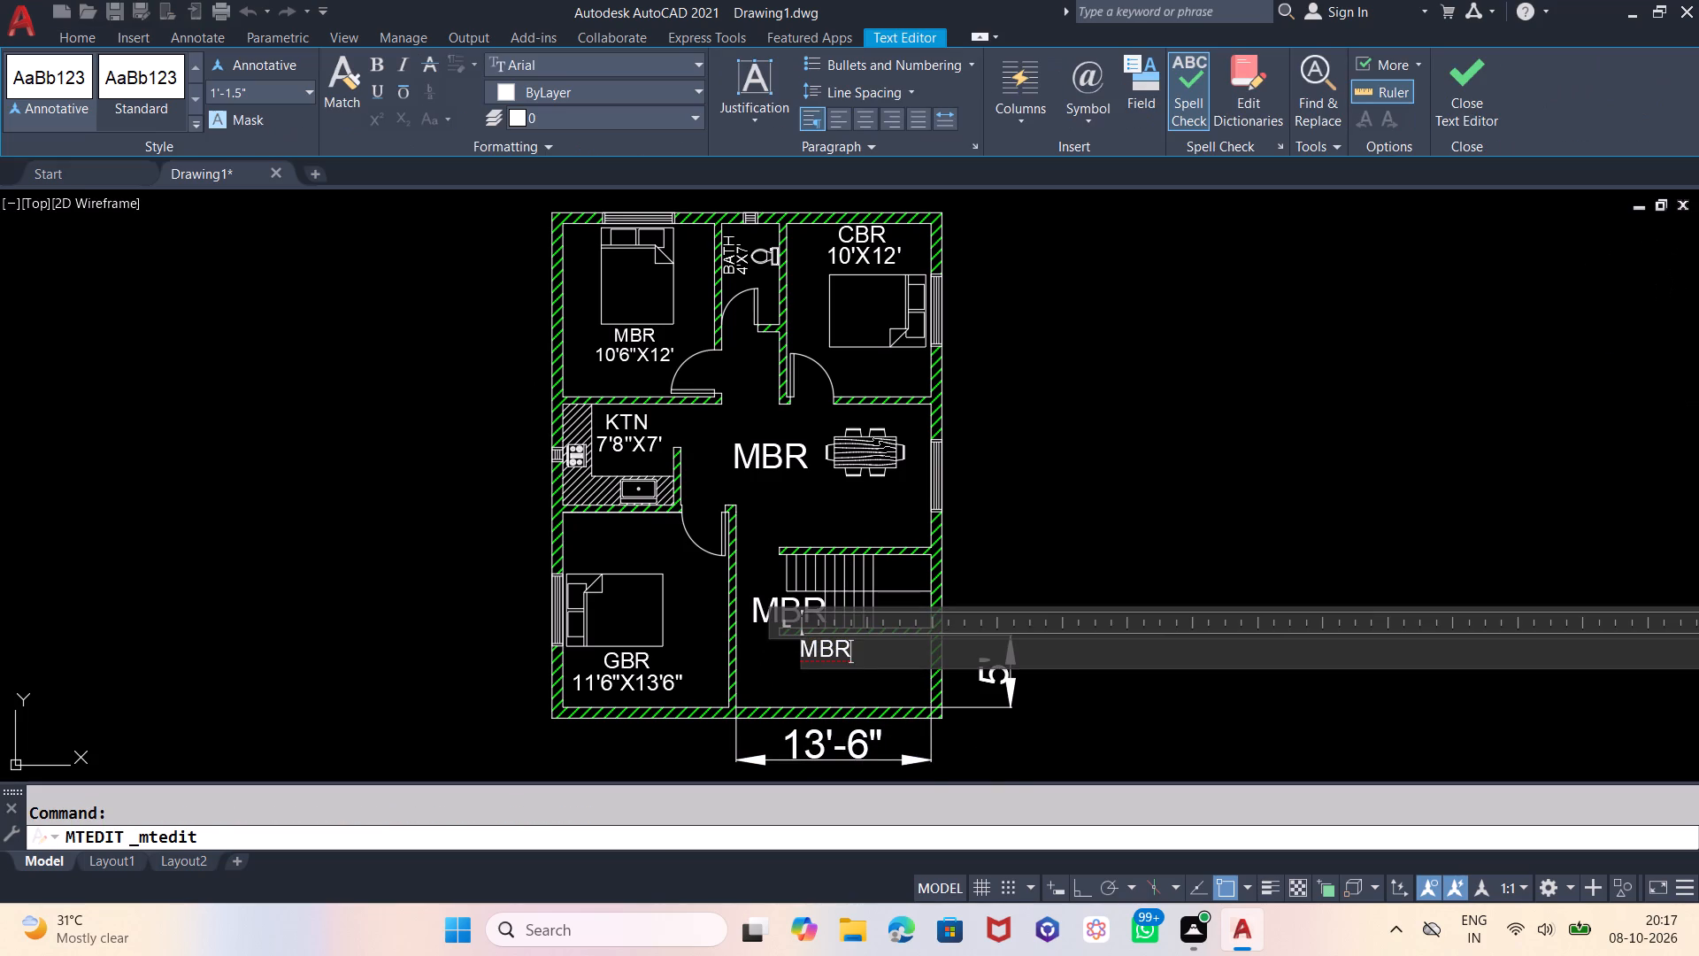
{"action": "key", "text": "BackSpace"}
{"action": "key", "text": "BackSpace"}
{"action": "key", "text": "BackSpace"}
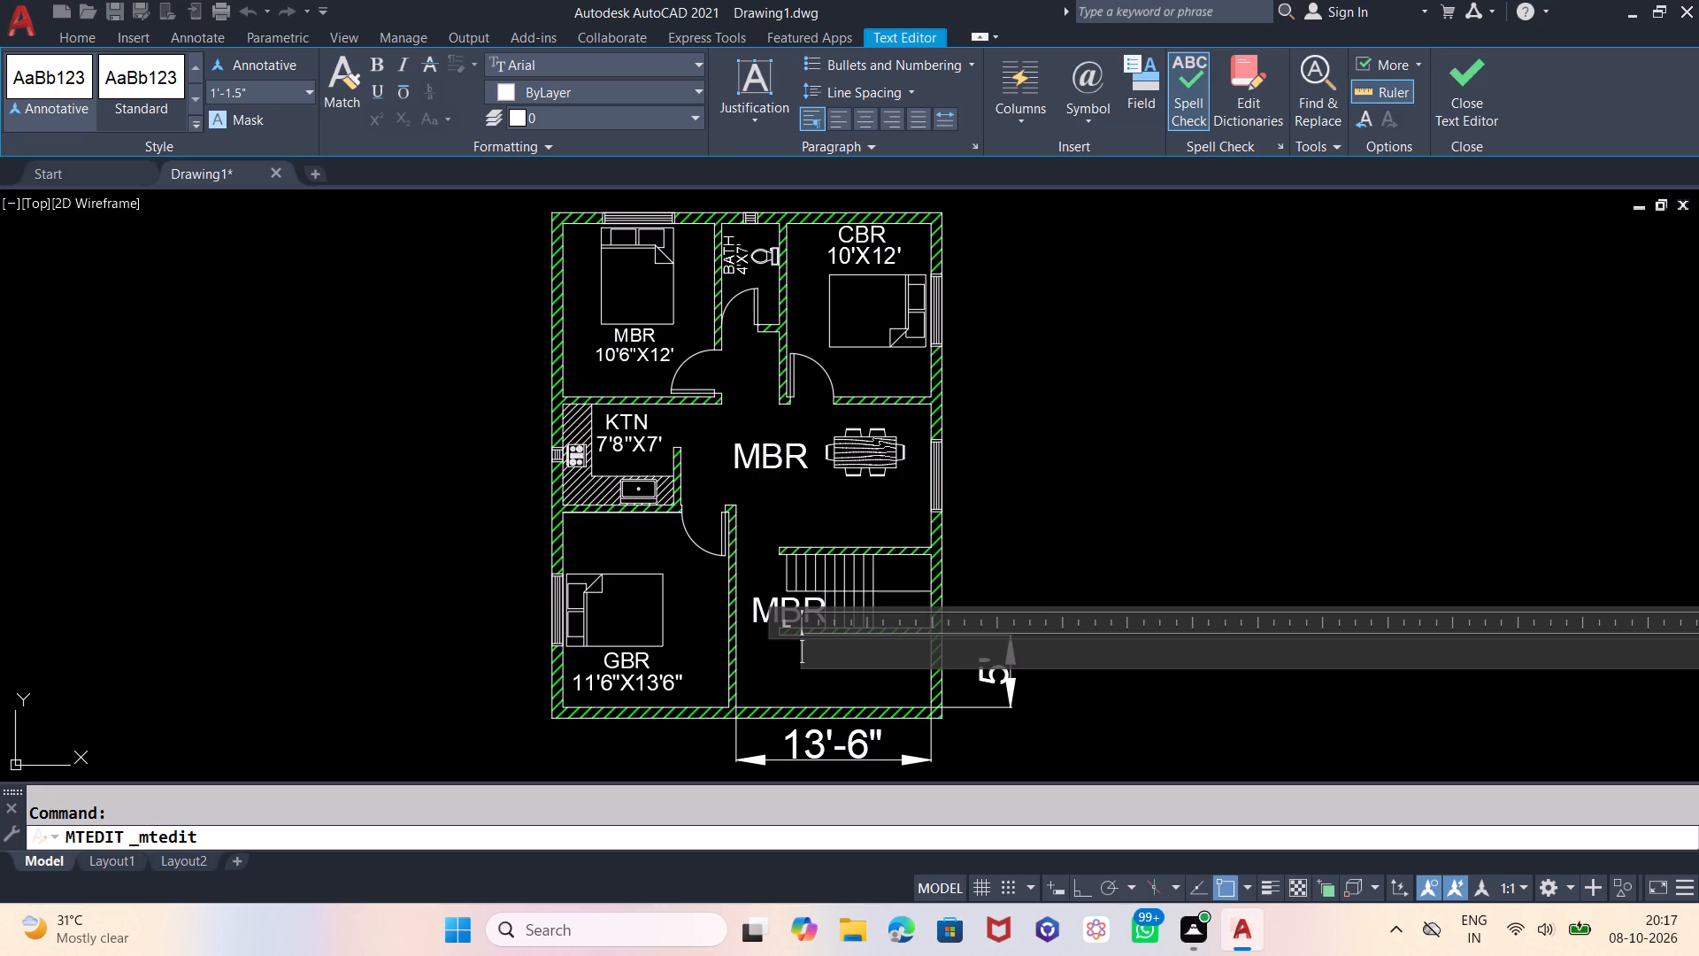
{"action": "type", "text": "VERAND"}
{"action": "type", "text": "HA"}
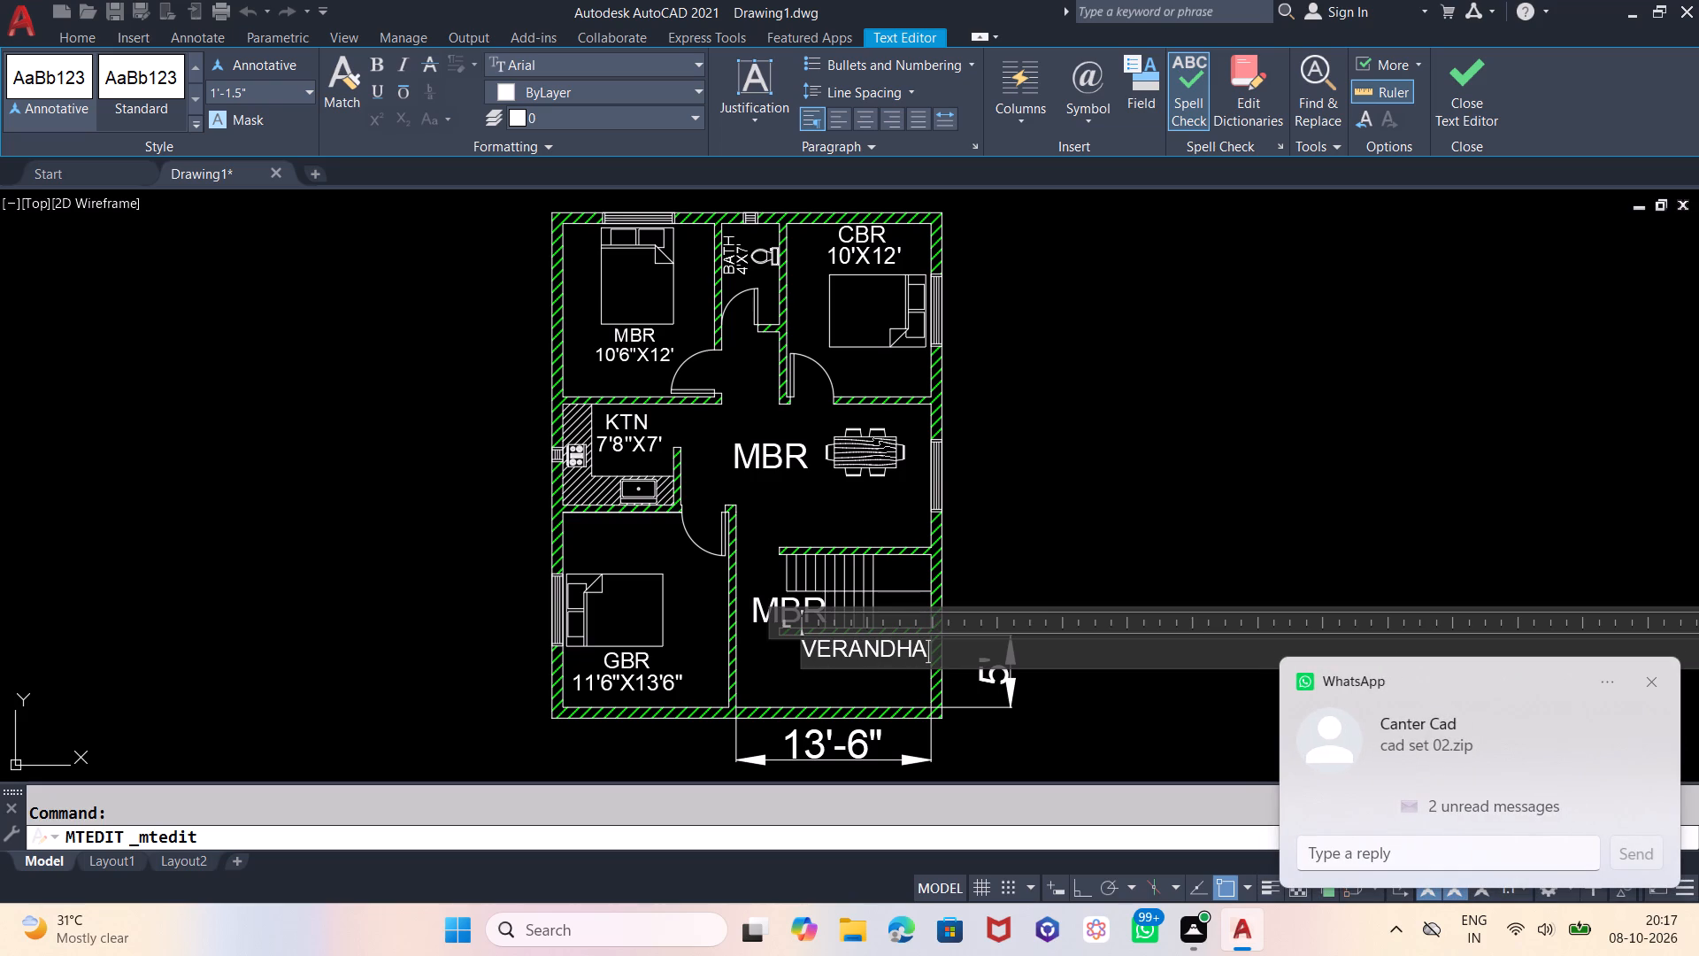
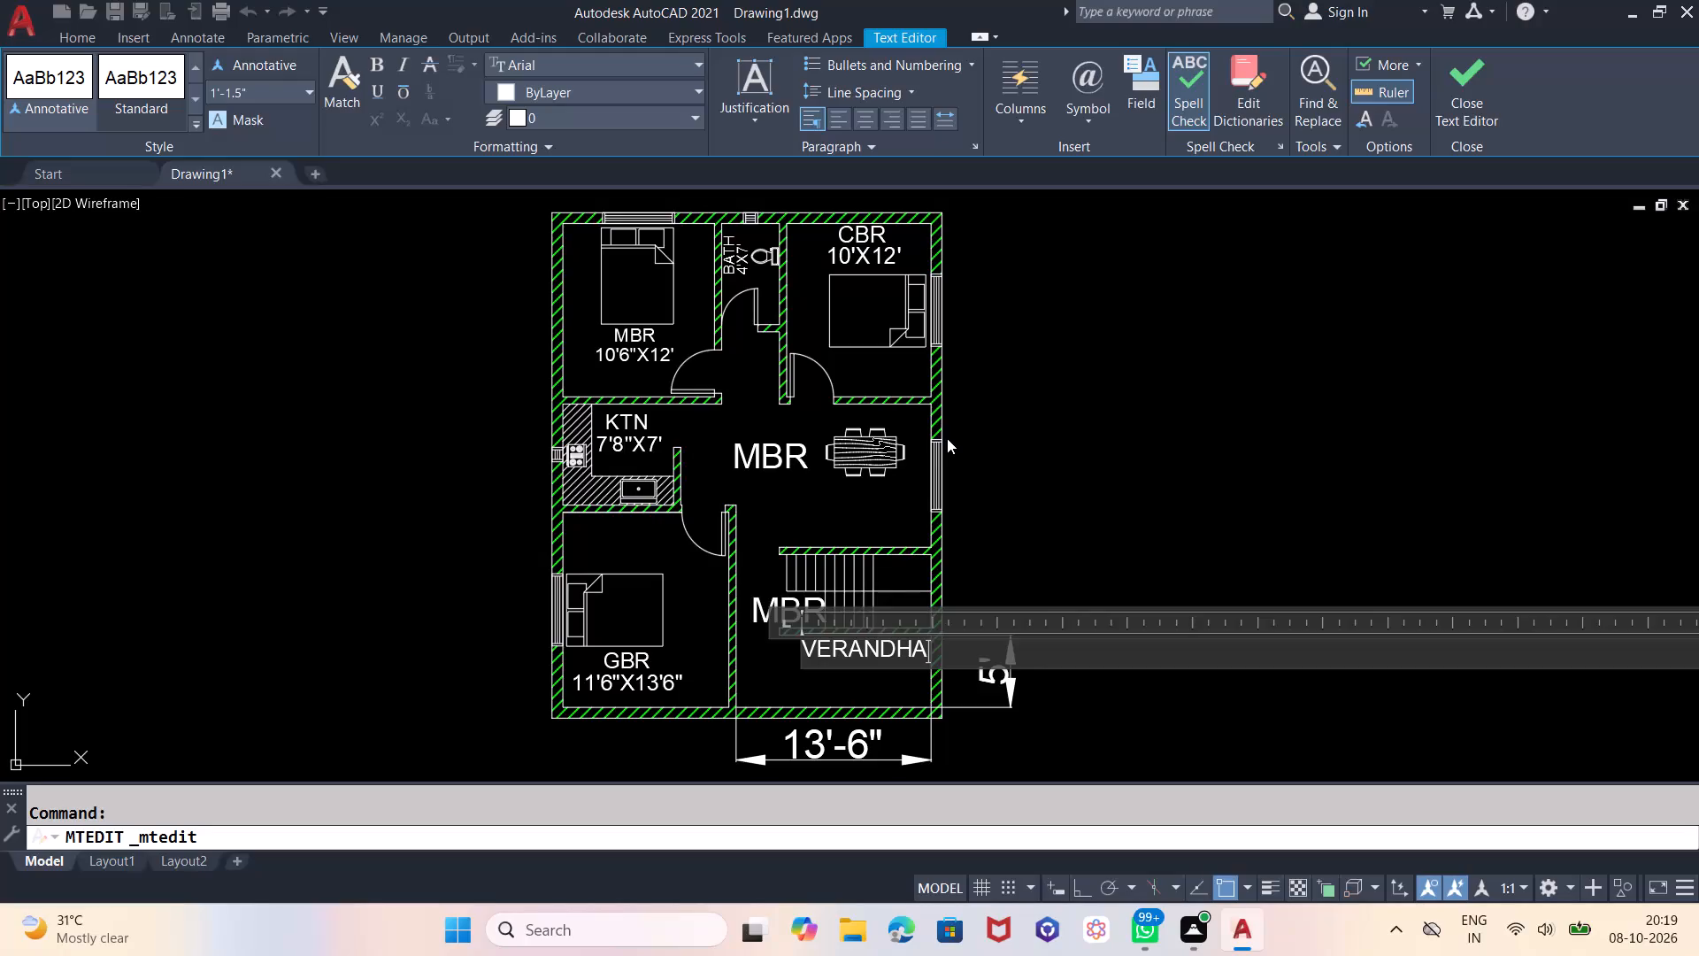
Finish the text edit and move the VERANDHA label slightly west, centring it across the room below the staircase.
{"action": "left_click", "coordinate": [1134, 486]}
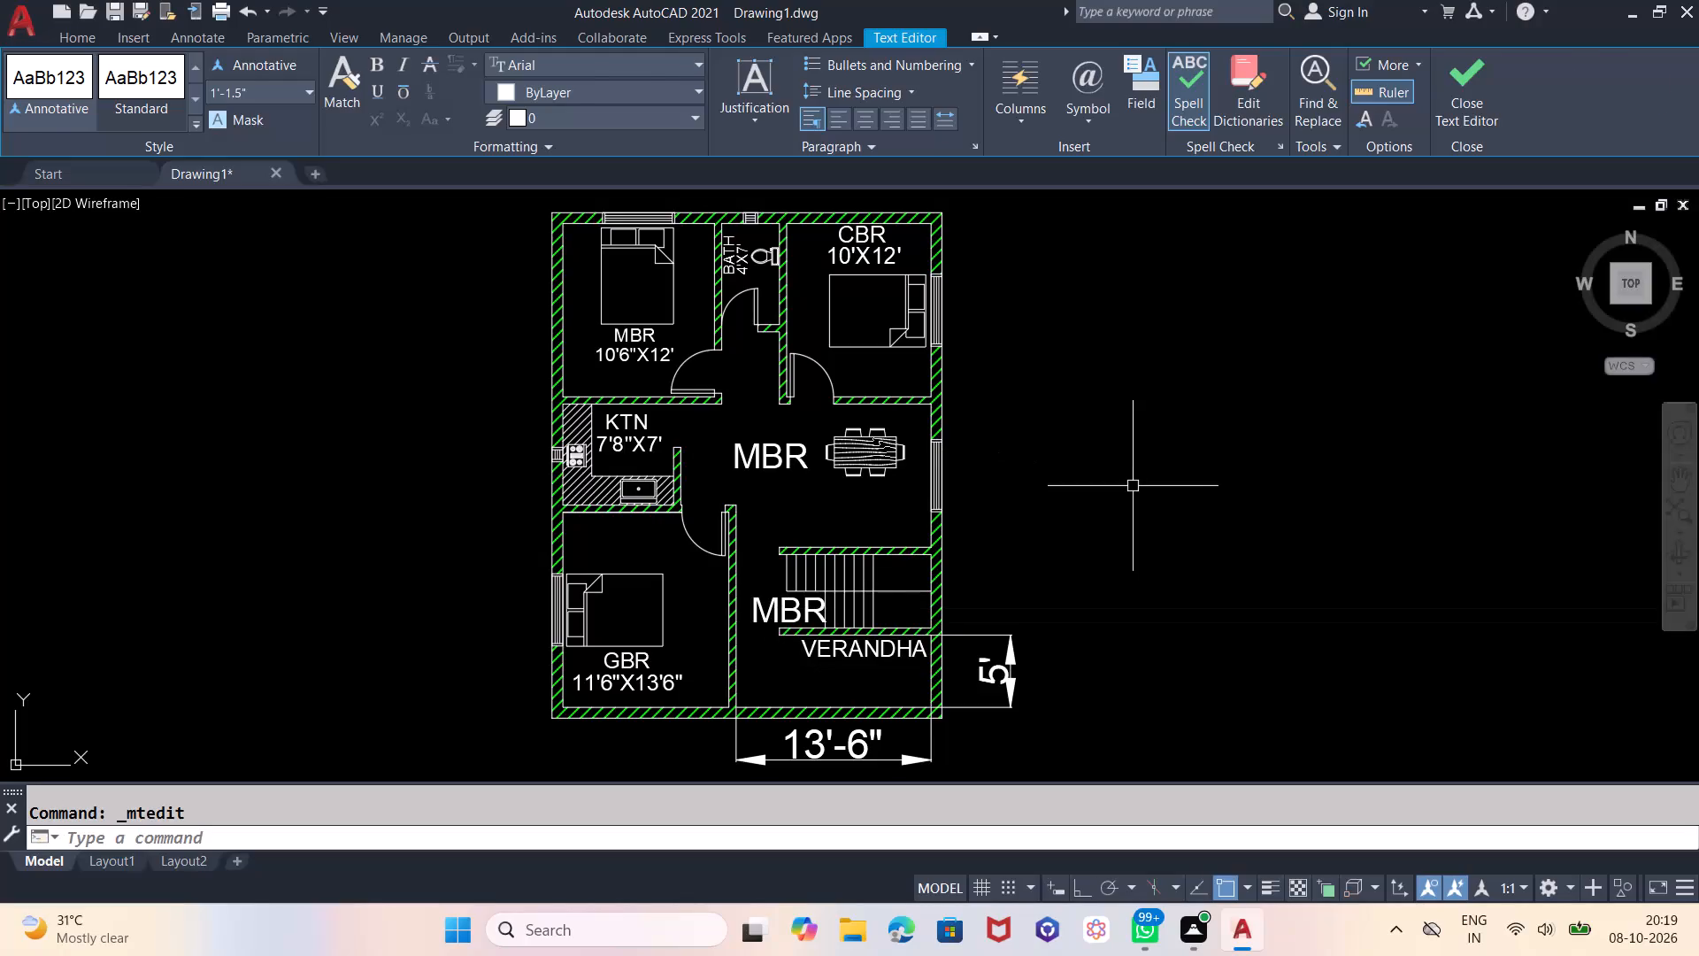
{"action": "left_click", "coordinate": [911, 640]}
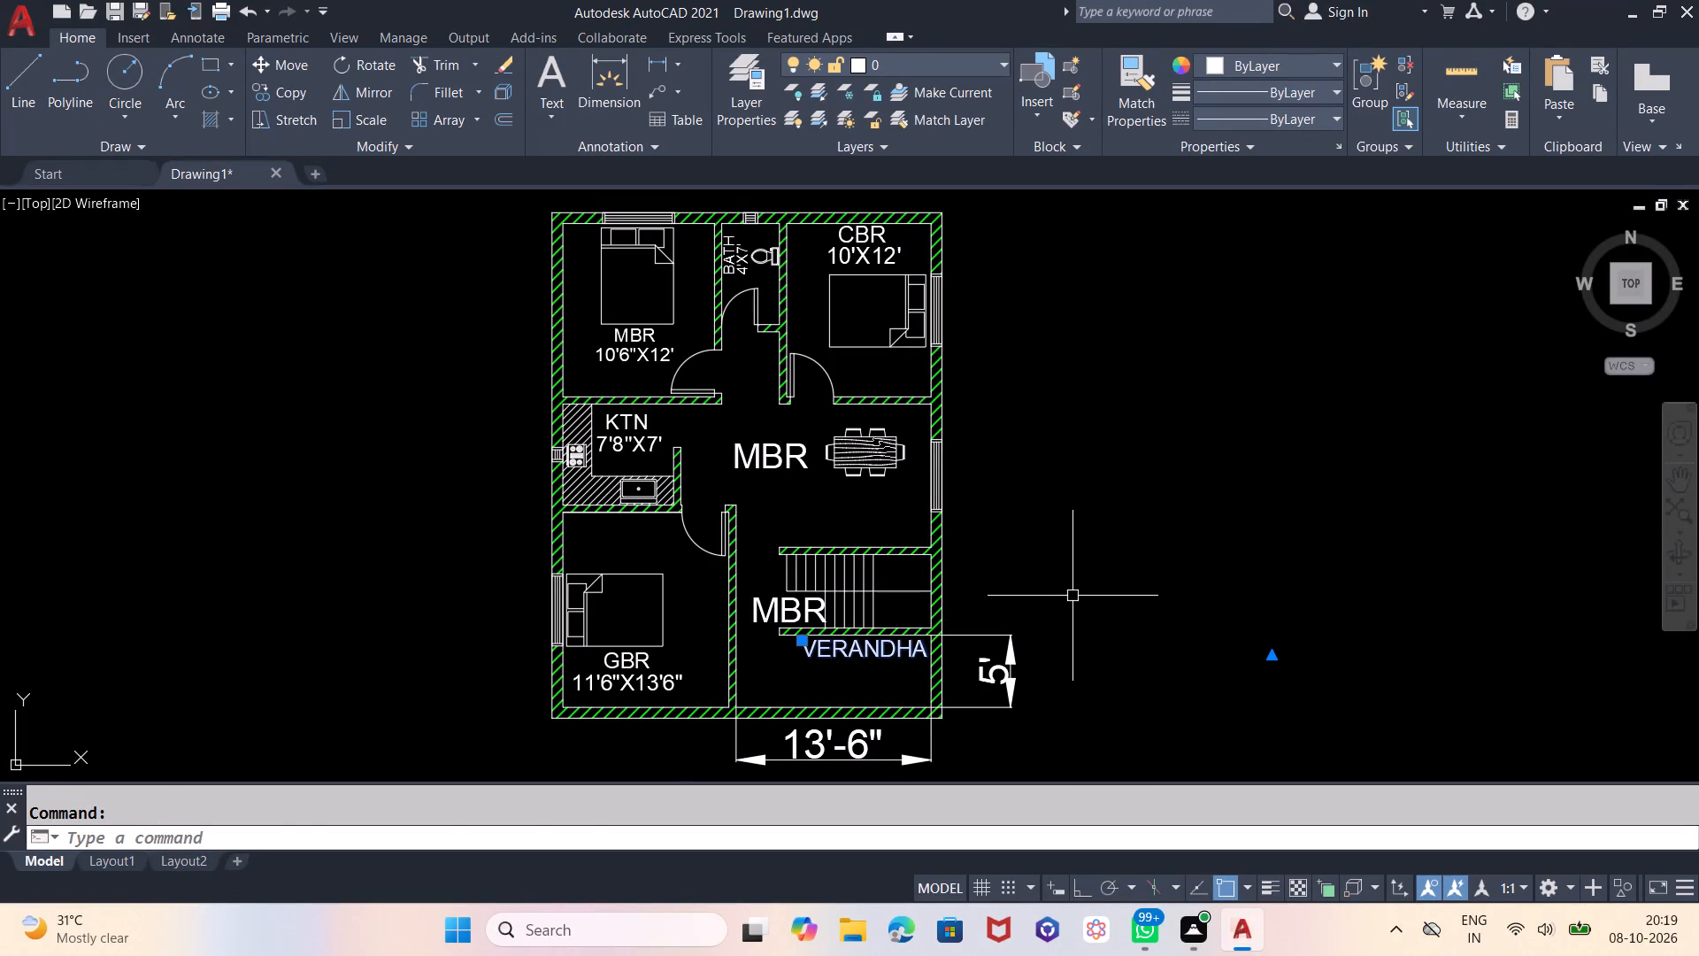
{"action": "key", "text": "m"}
{"action": "key", "text": "Return"}
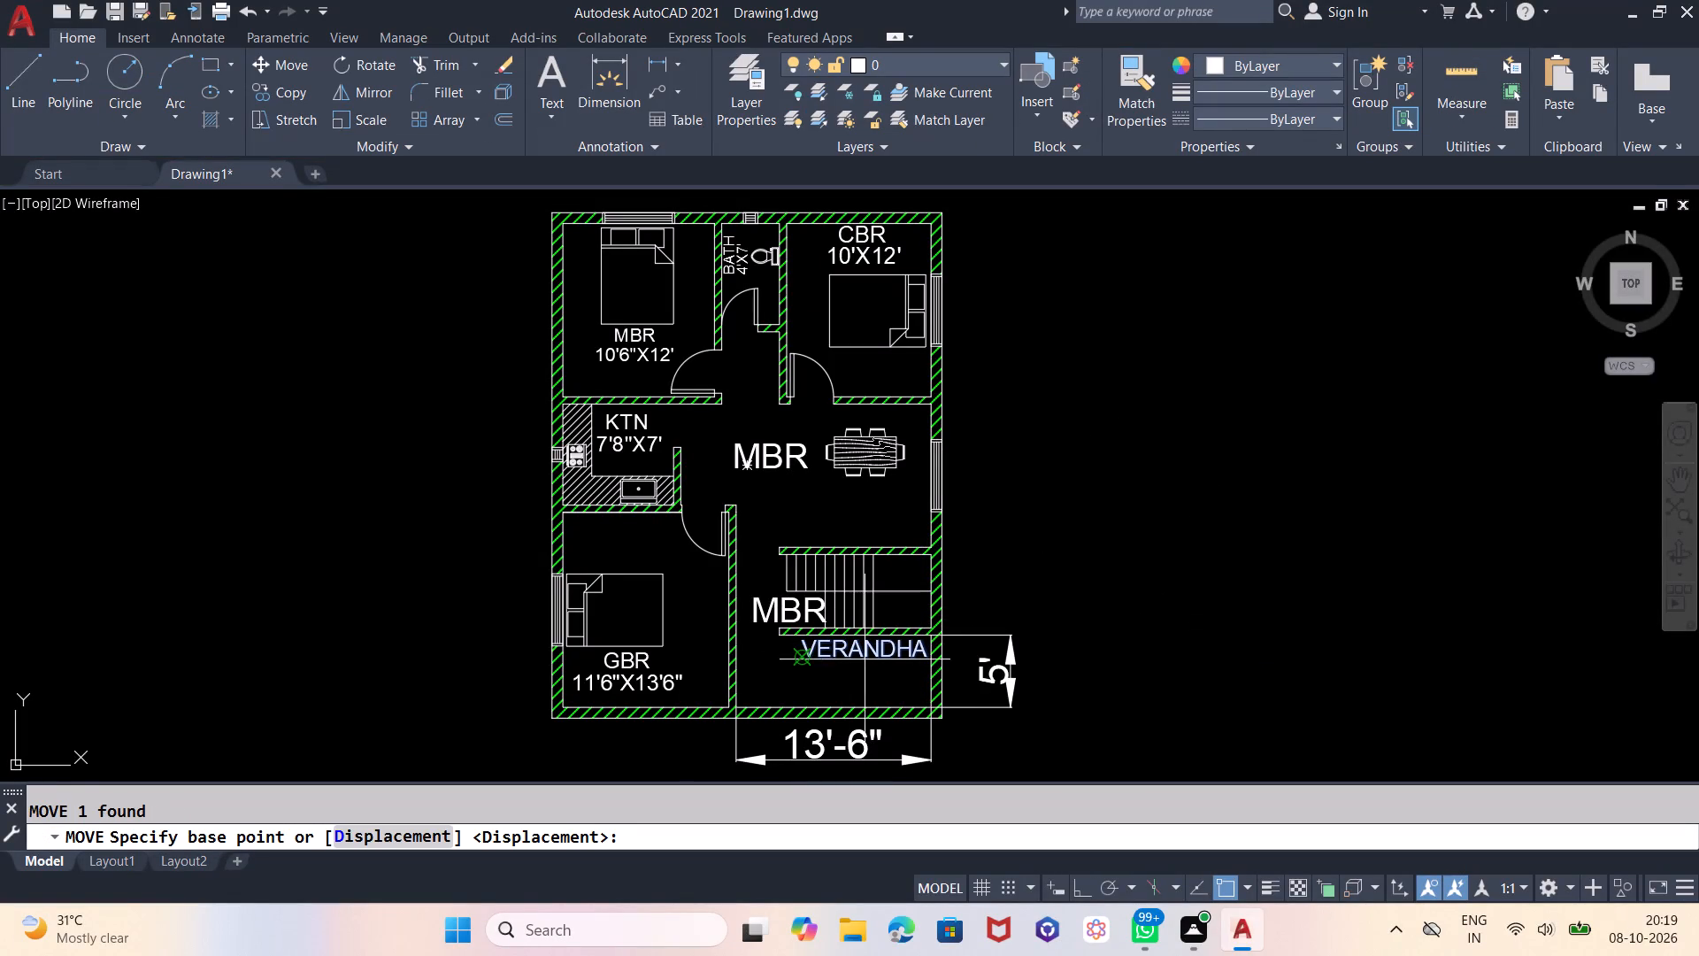
{"action": "left_click", "coordinate": [880, 669]}
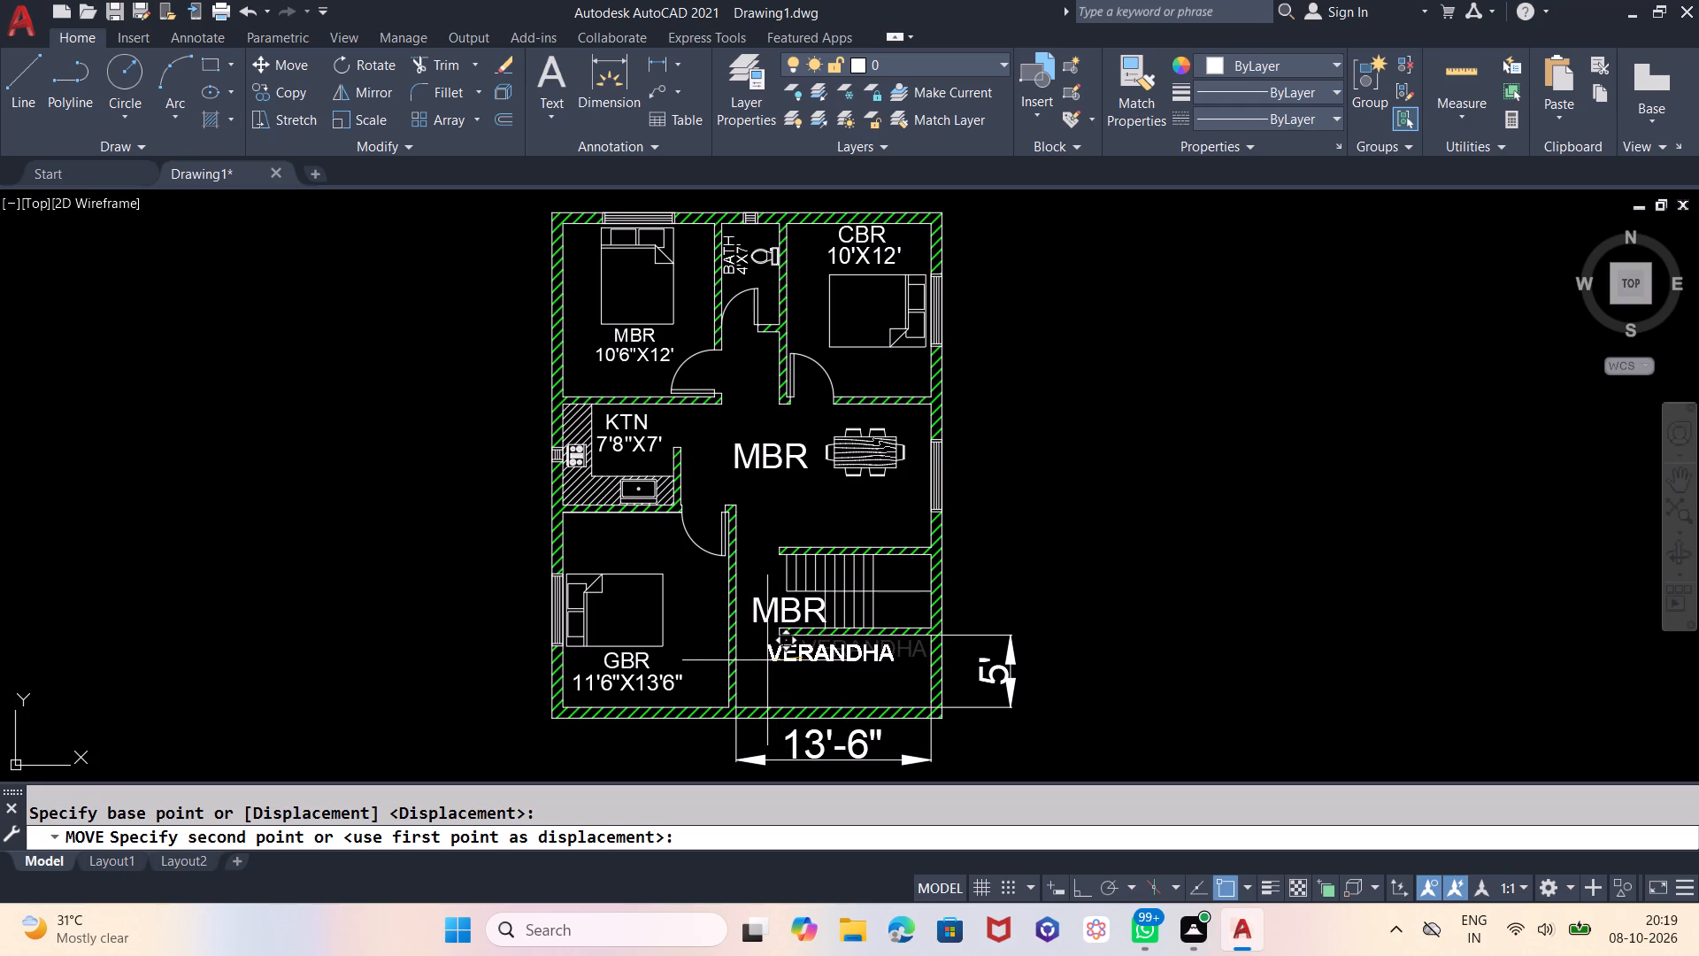
{"action": "left_click", "coordinate": [767, 660]}
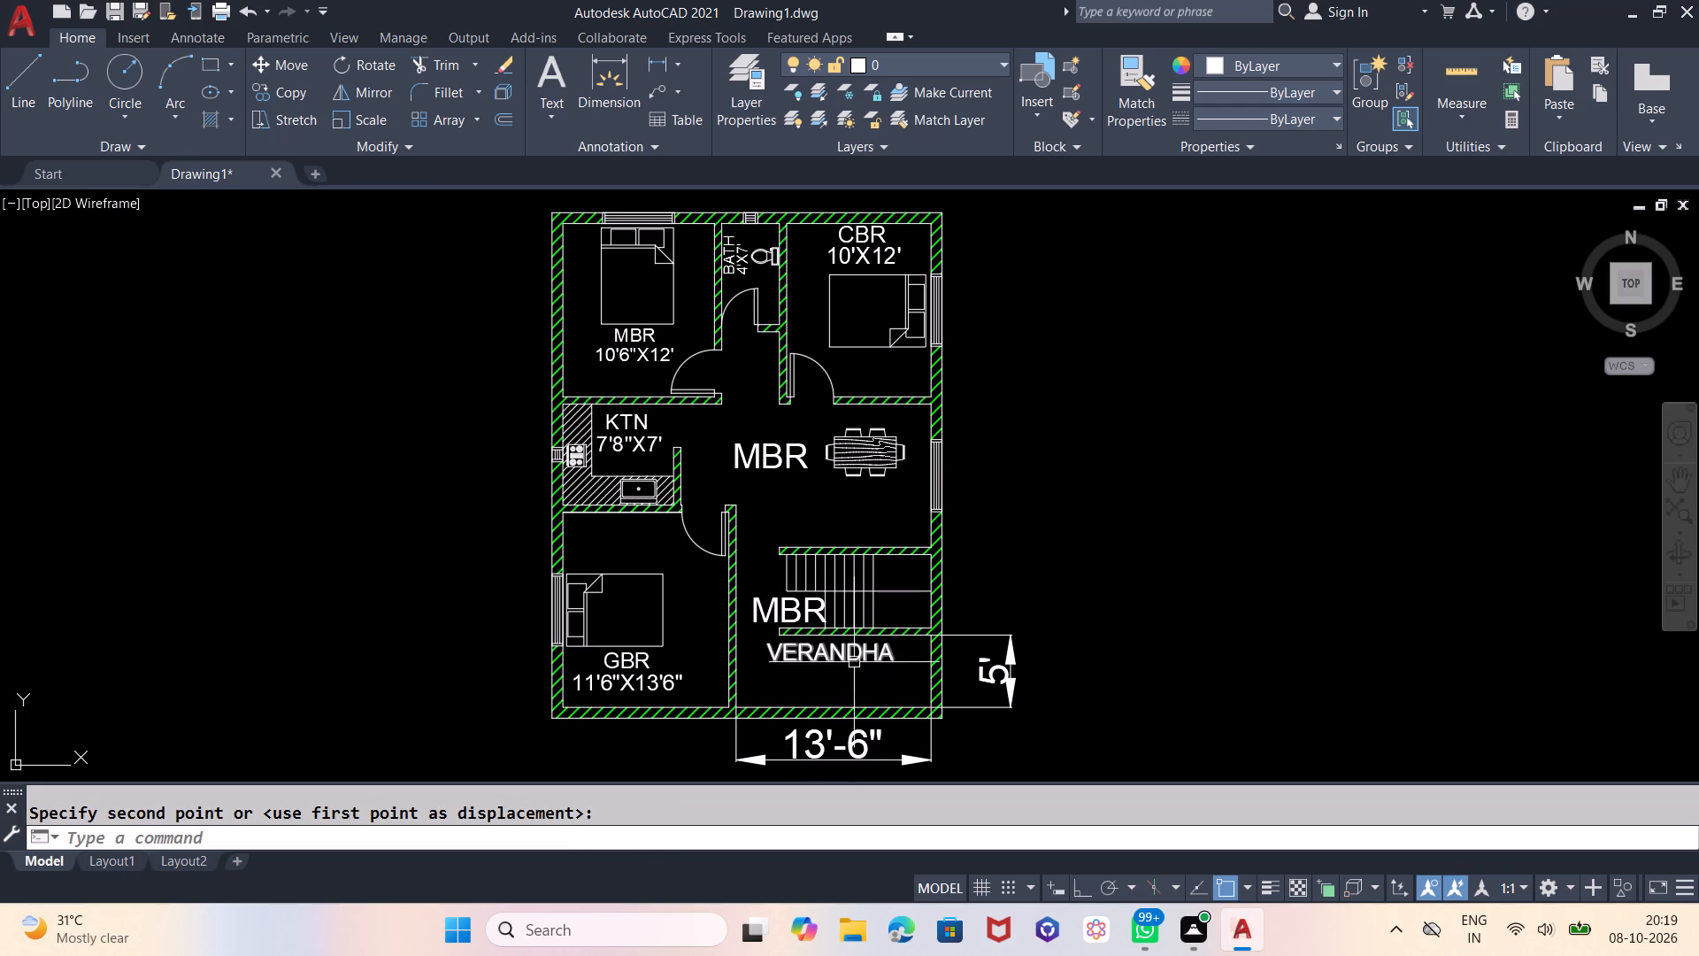
Copy the VERANDHA label to a spot directly beneath the original.
{"action": "left_click", "coordinate": [854, 654]}
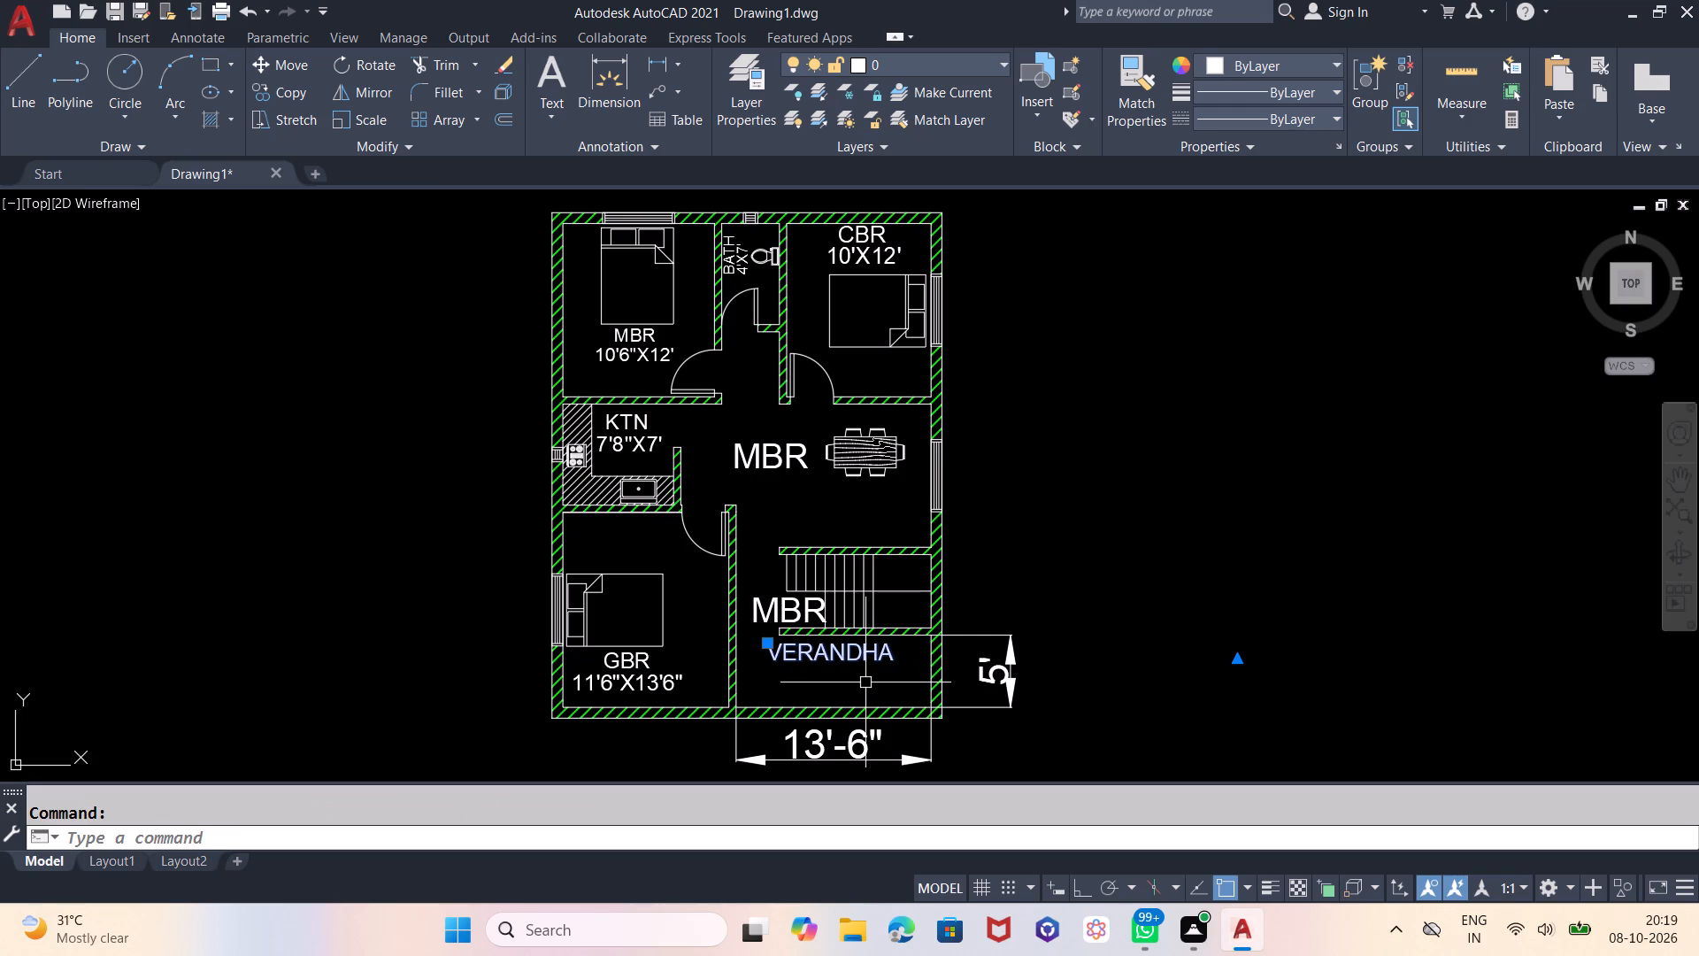
{"action": "type", "text": "CP"}
{"action": "key", "text": "Return"}
{"action": "left_click", "coordinate": [865, 655]}
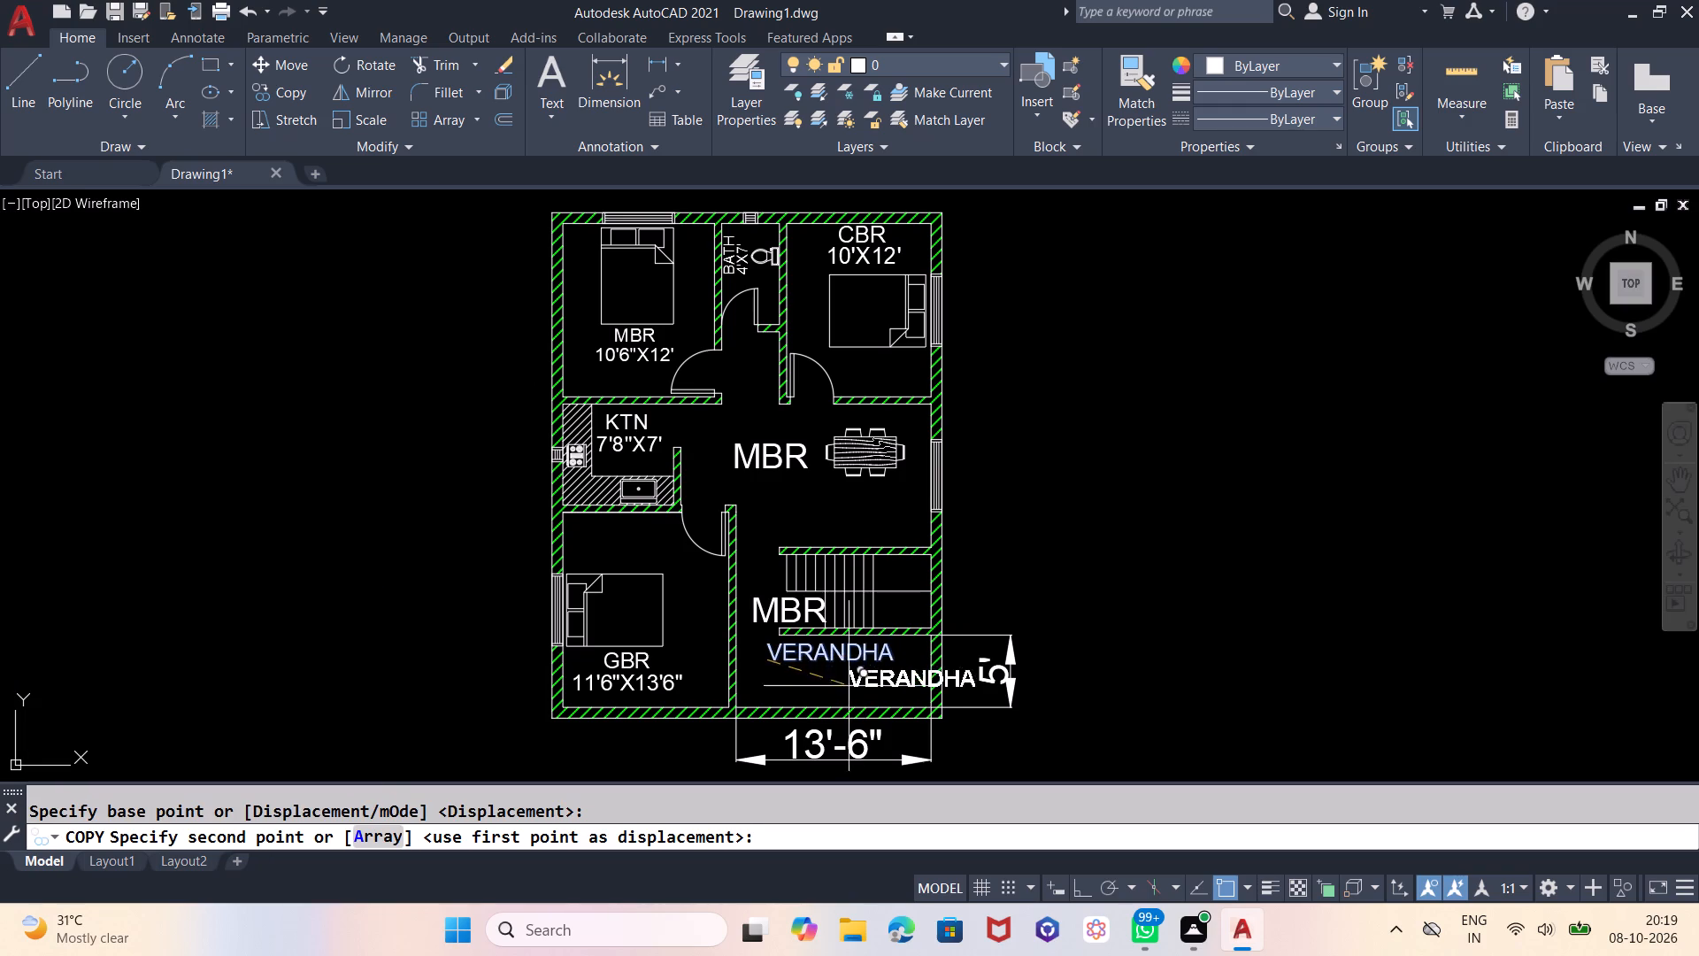
{"action": "left_click", "coordinate": [771, 685]}
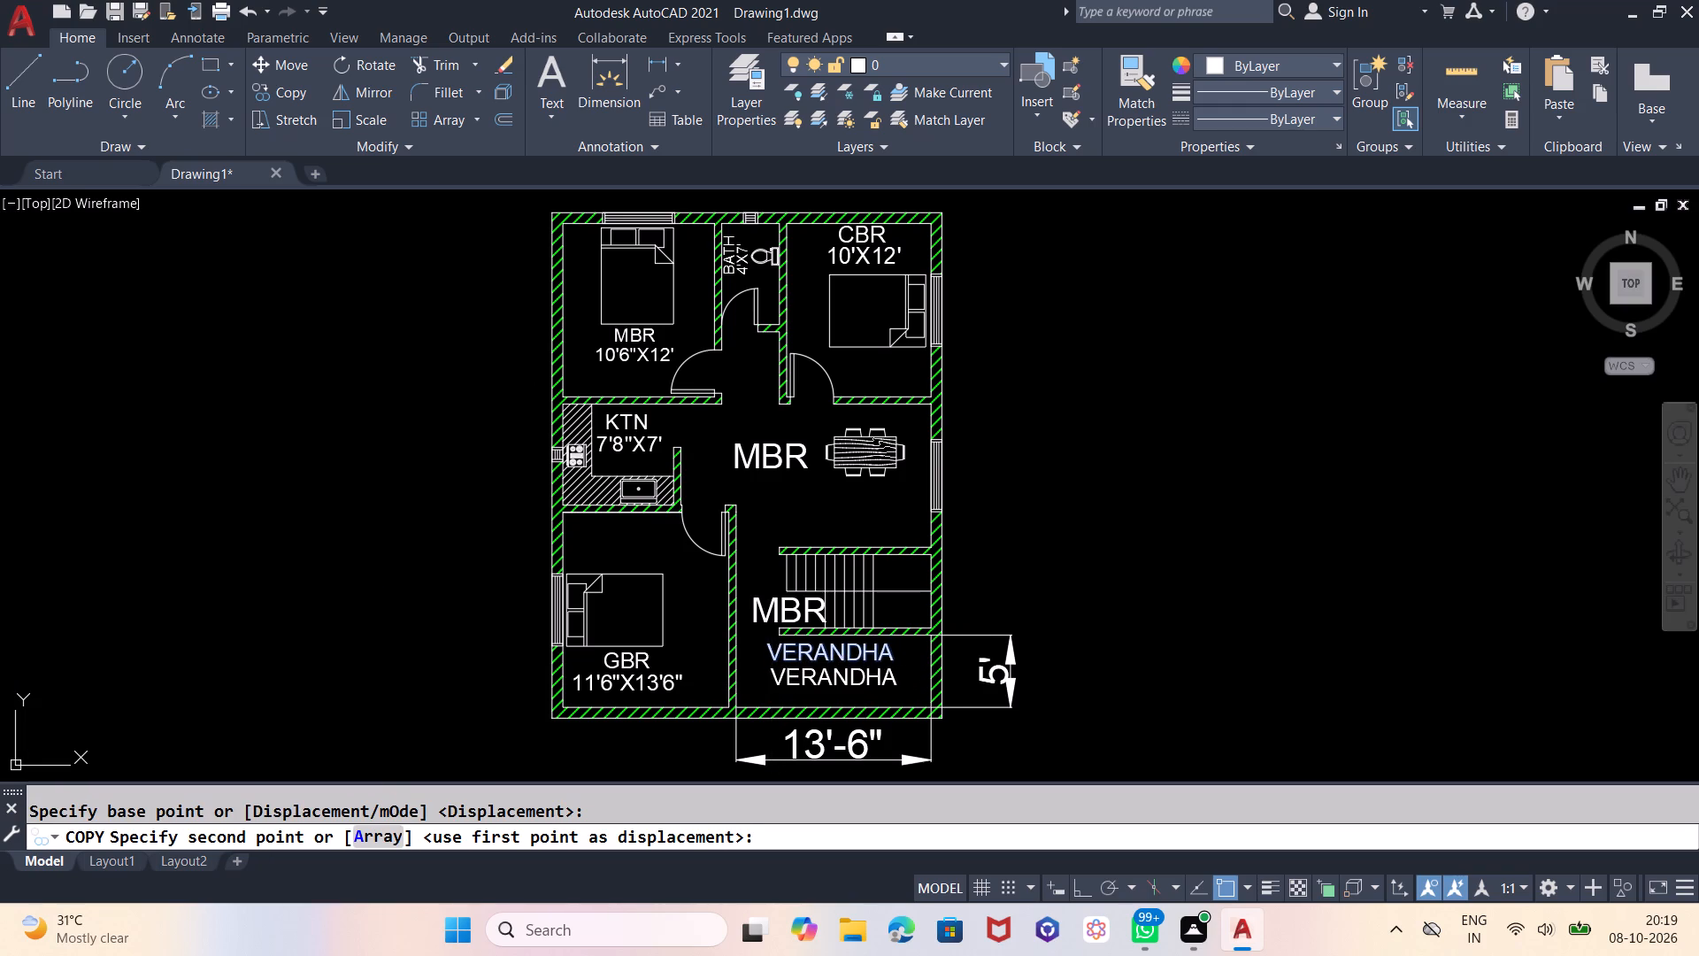
{"action": "key", "text": "Escape"}
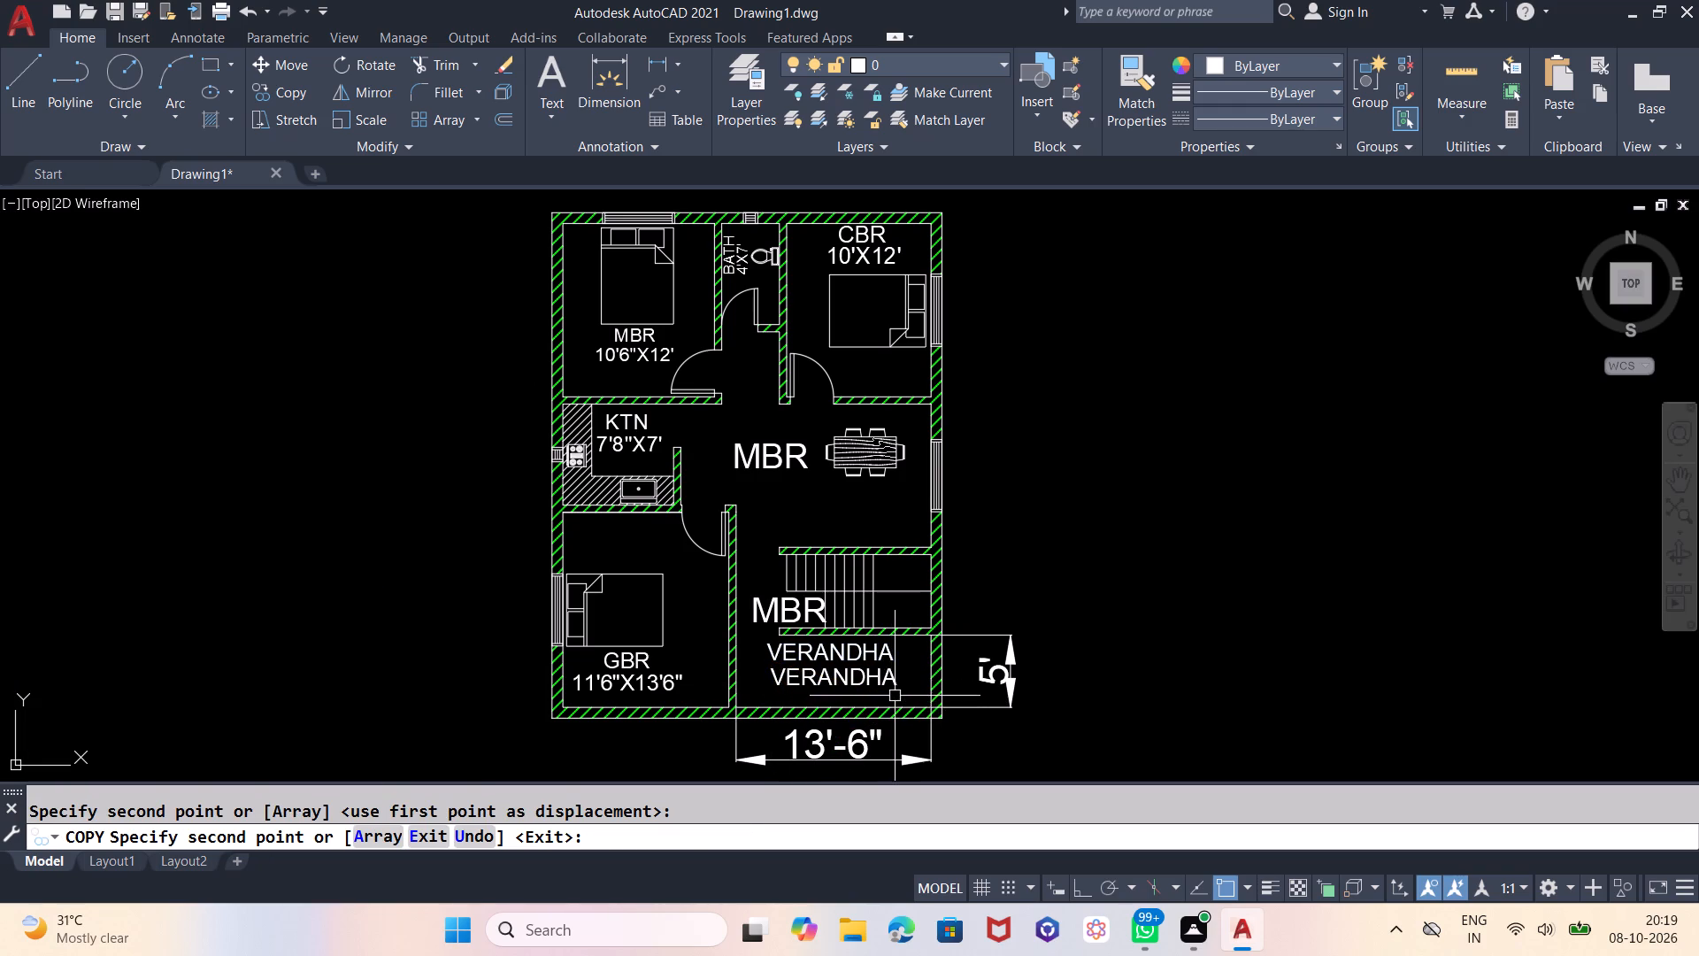
Replace the lower VERANDHA copy's text with the room size 13'6"X5'.
{"action": "double_click", "coordinate": [872, 679]}
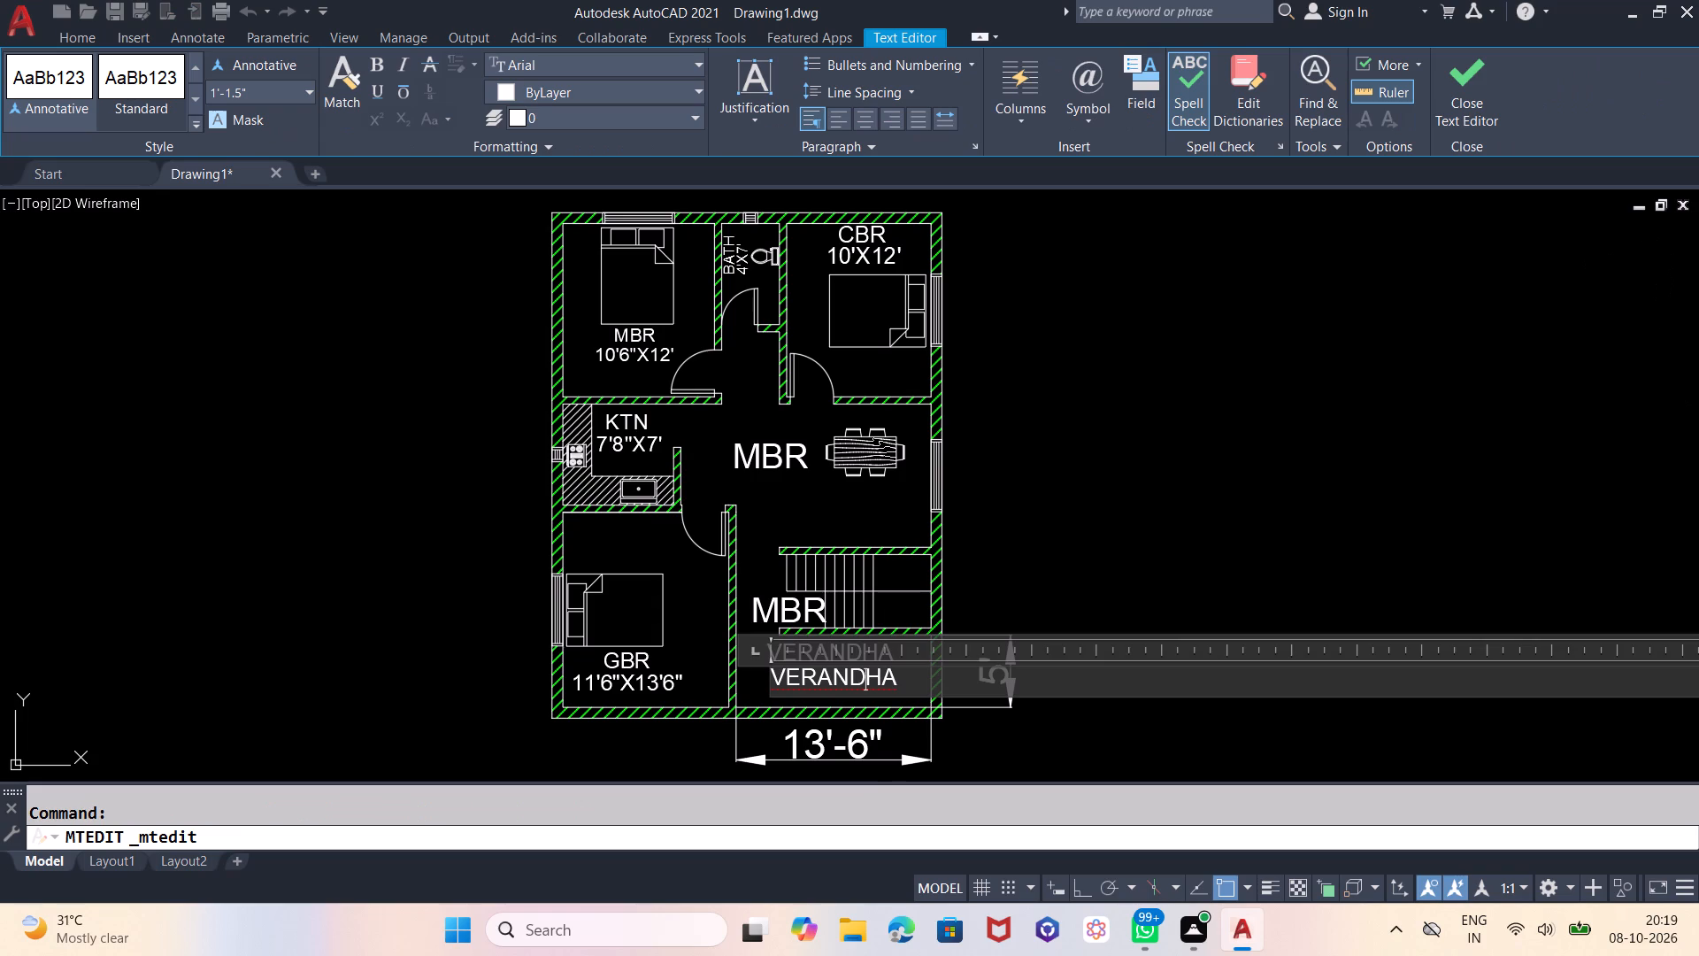
{"action": "left_click", "coordinate": [910, 682]}
{"action": "key", "text": "BackSpace"}
{"action": "key", "text": "BackSpace"}
{"action": "key", "text": "BackSpace"}
{"action": "key", "text": "BackSpace"}
{"action": "key", "text": "BackSpace"}
{"action": "key", "text": "BackSpace"}
{"action": "key", "text": "BackSpace"}
{"action": "key", "text": "BackSpace"}
{"action": "key", "text": "BackSpace"}
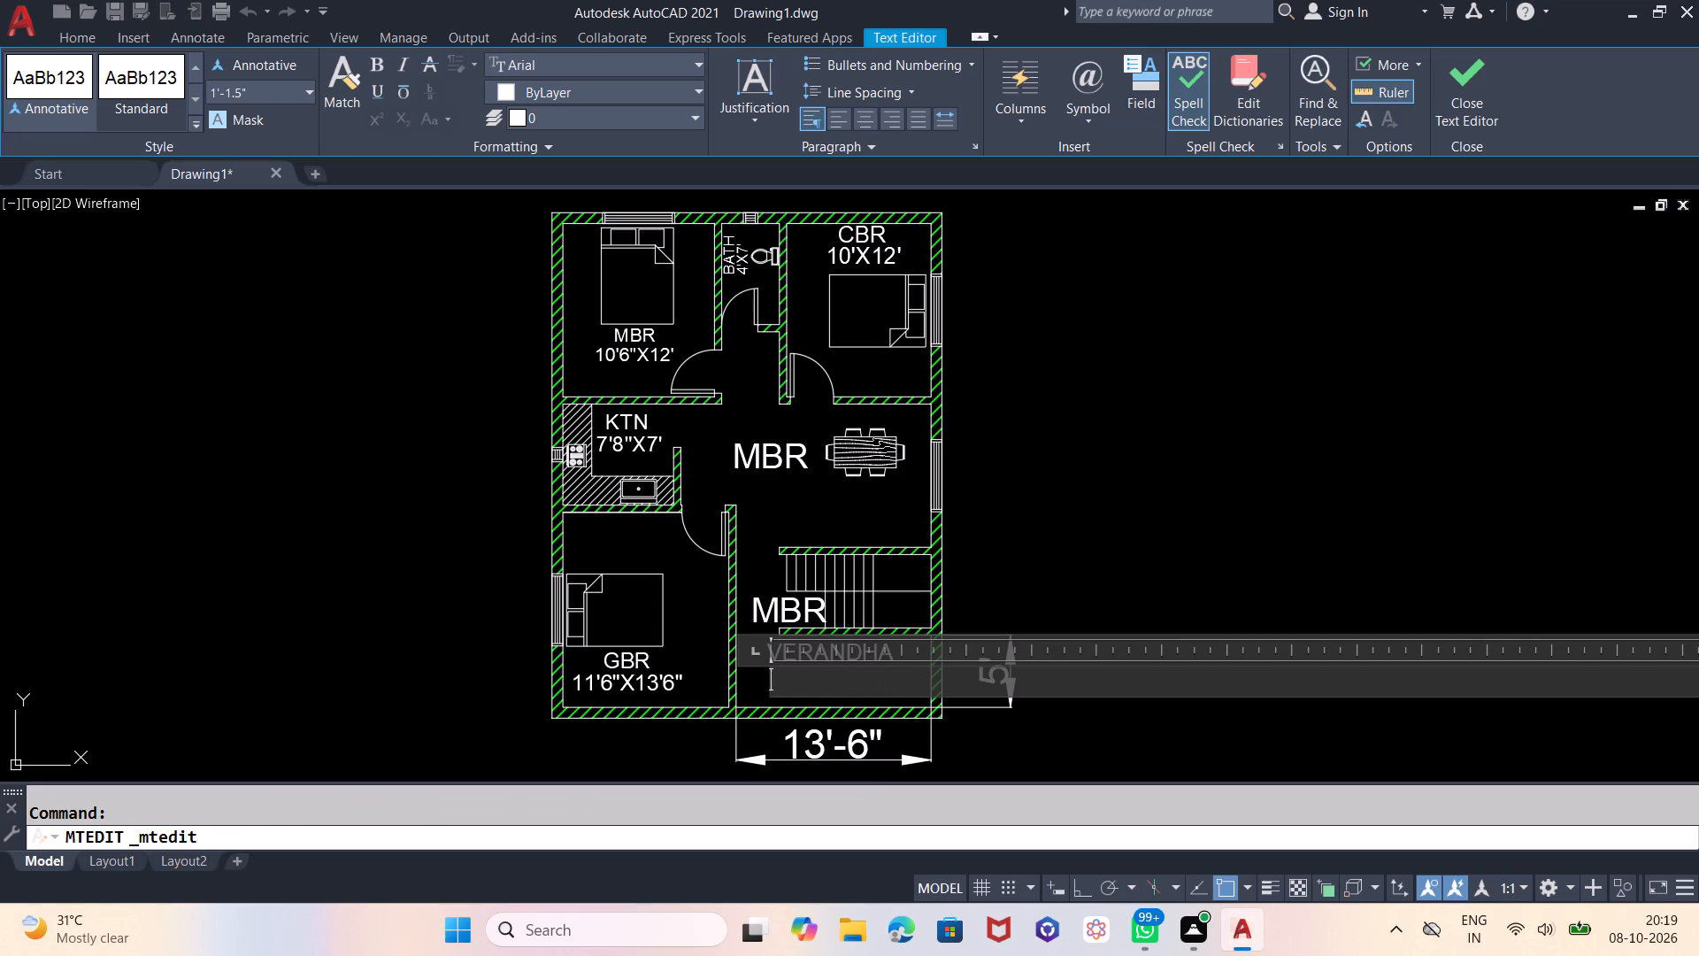
{"action": "type", "text": "13"}
{"action": "type", "text": "'6"}
{"action": "key", "text": "shift+quotedbl"}
{"action": "key", "text": "x"}
{"action": "type", "text": "5'"}
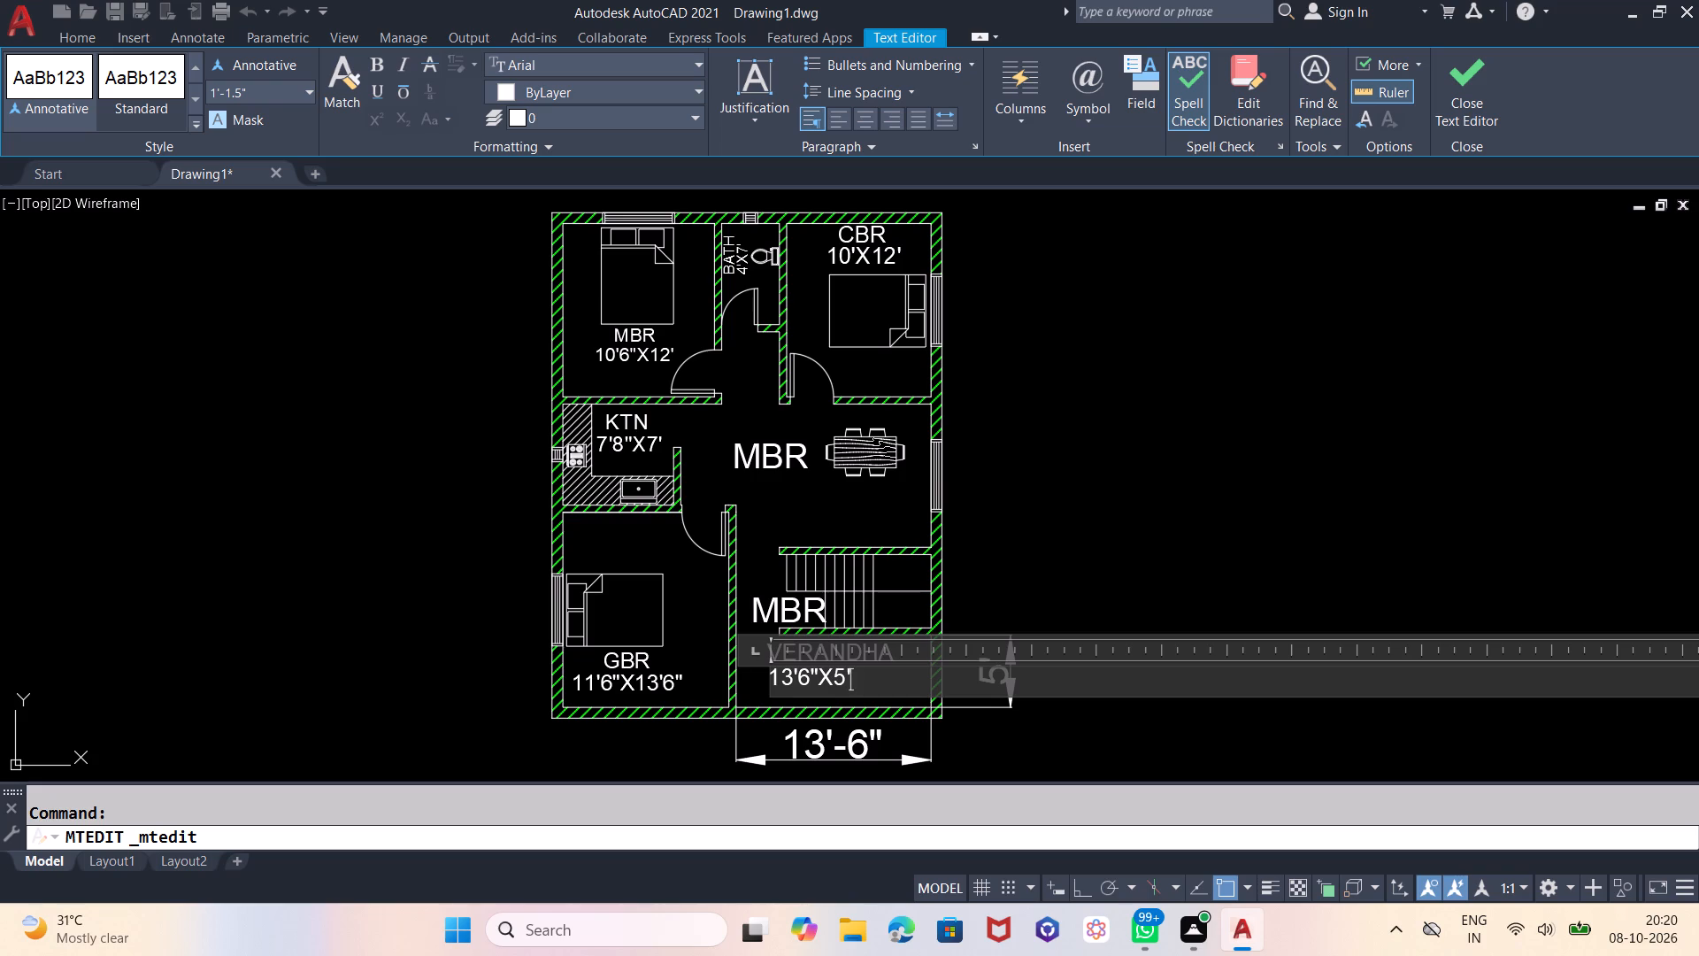
{"action": "left_click", "coordinate": [1018, 536]}
Move the 13'6"X5' size text slightly east so it sits centred under VERANDHA.
{"action": "left_click", "coordinate": [839, 682]}
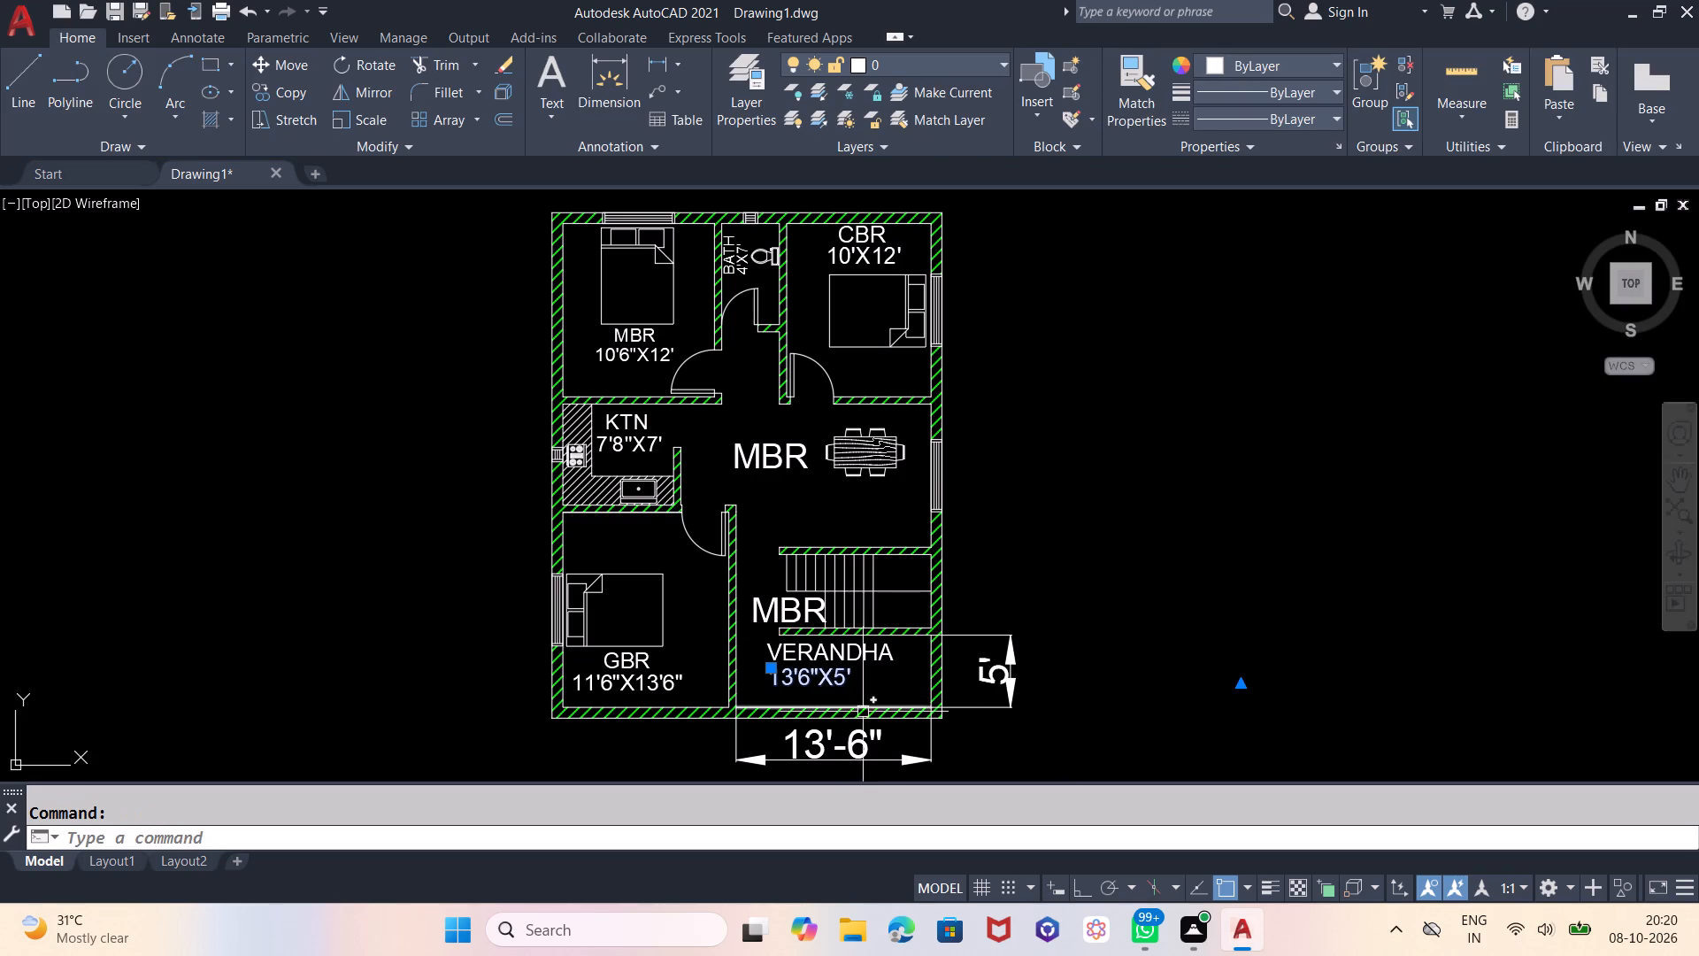
{"action": "key", "text": "m"}
{"action": "key", "text": "Return"}
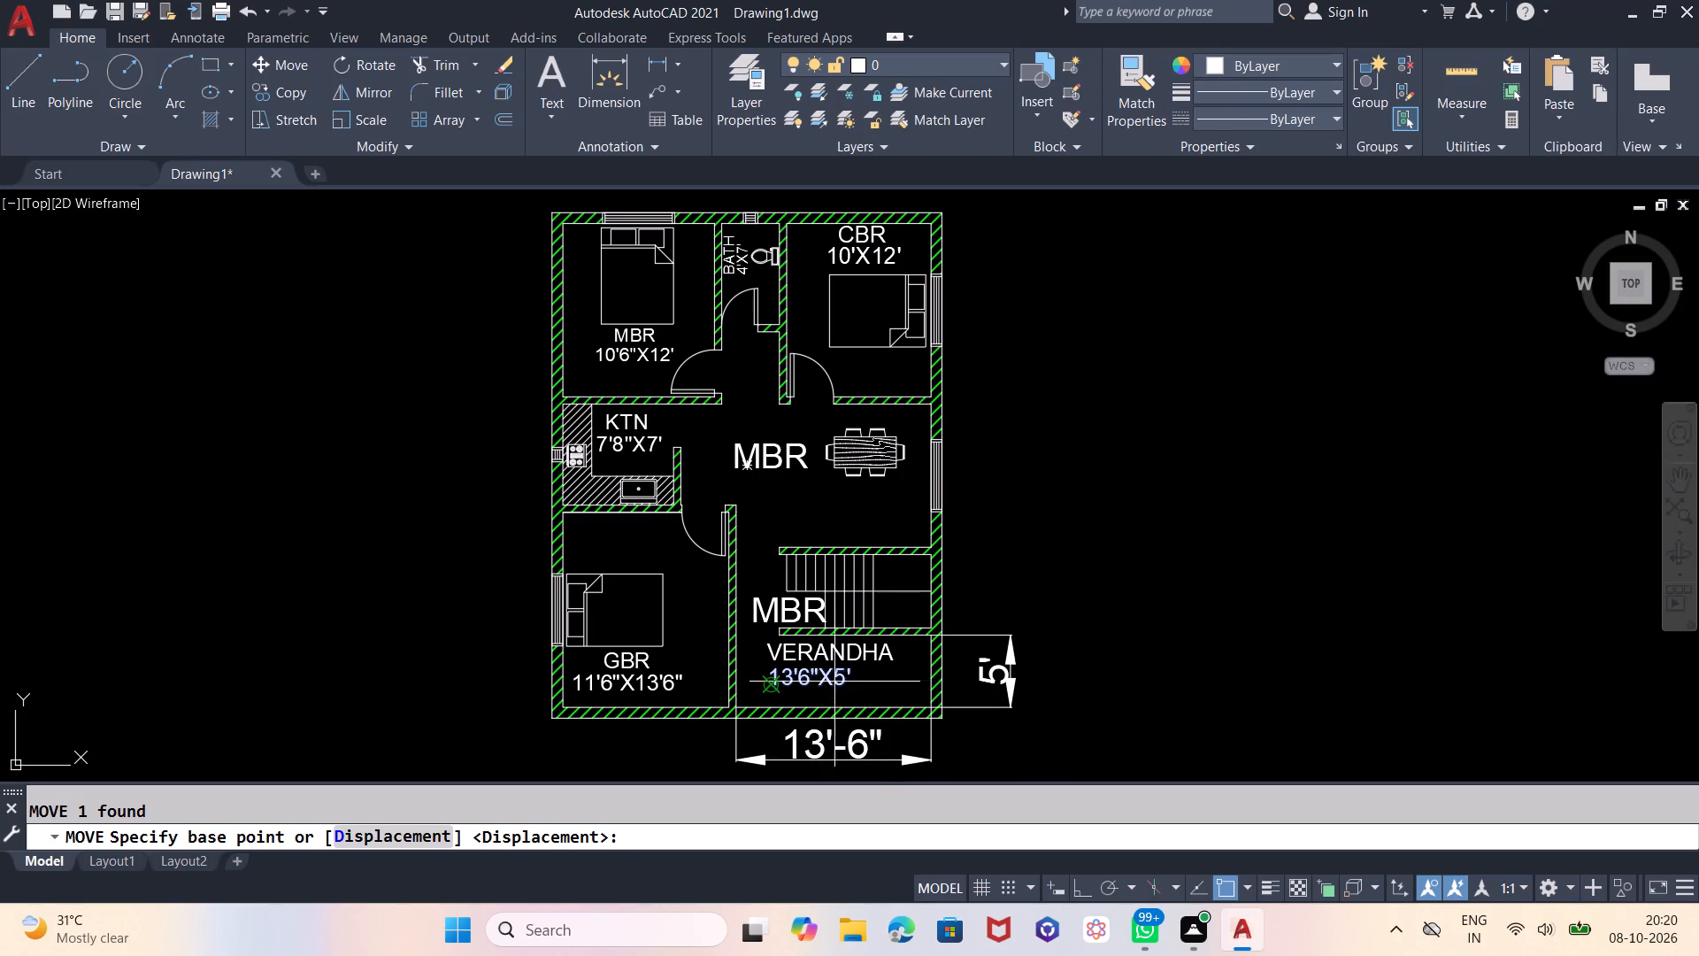
{"action": "left_click", "coordinate": [879, 681]}
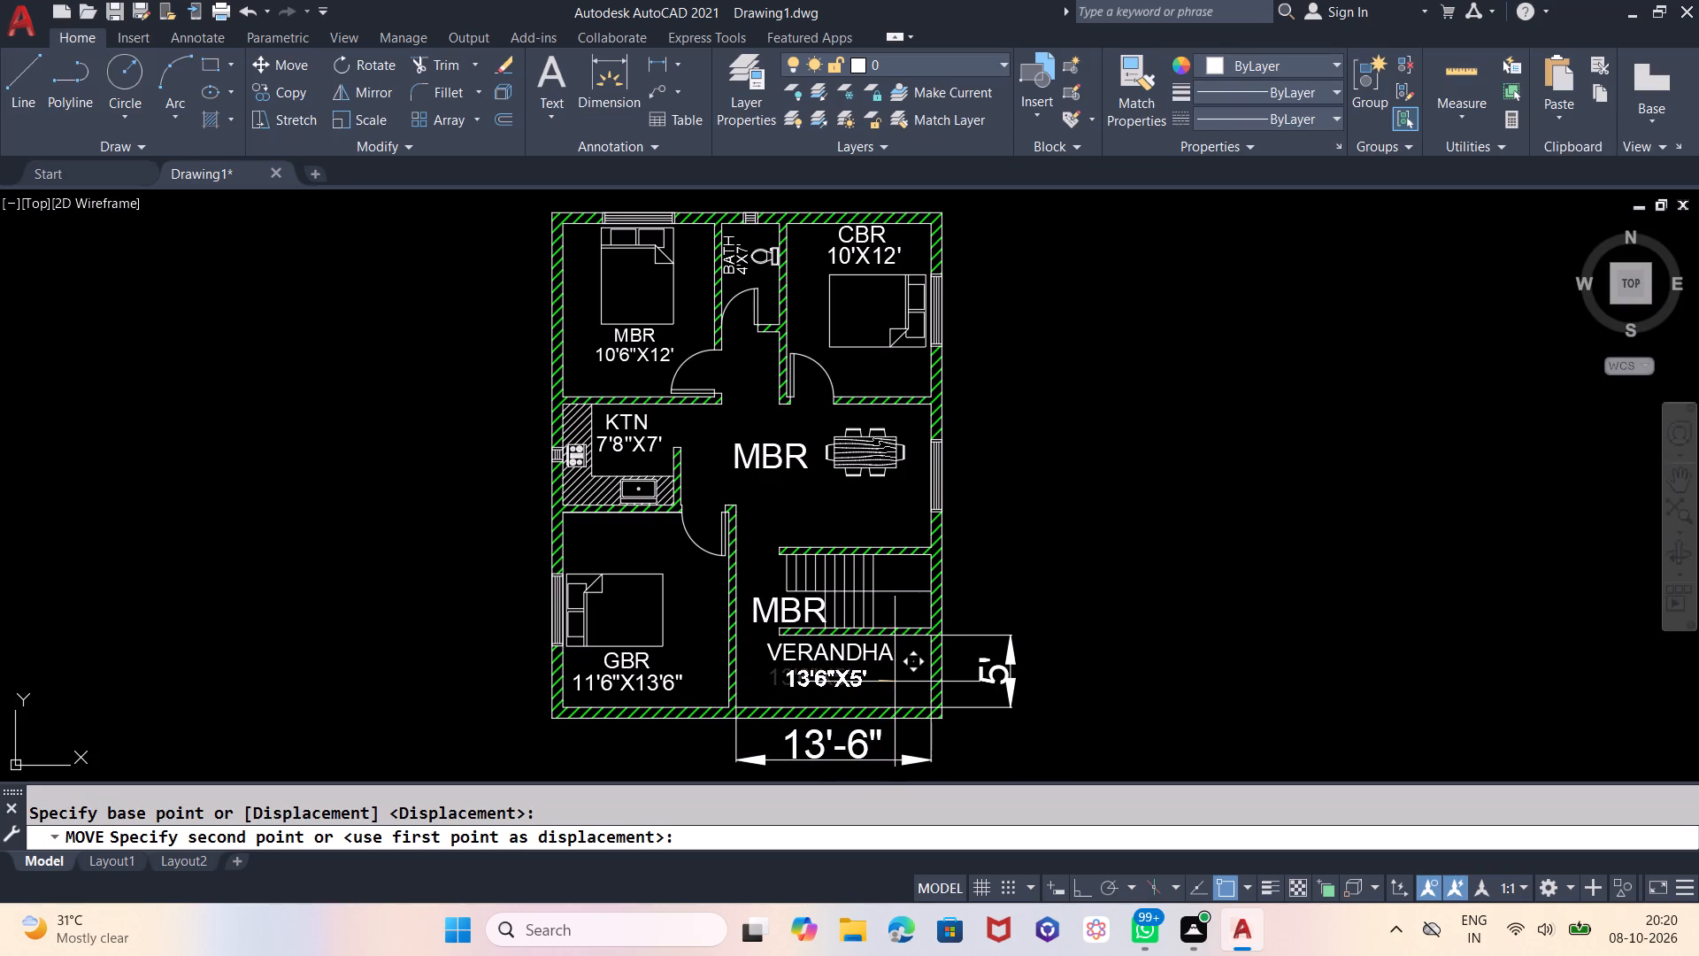
{"action": "left_click", "coordinate": [897, 681]}
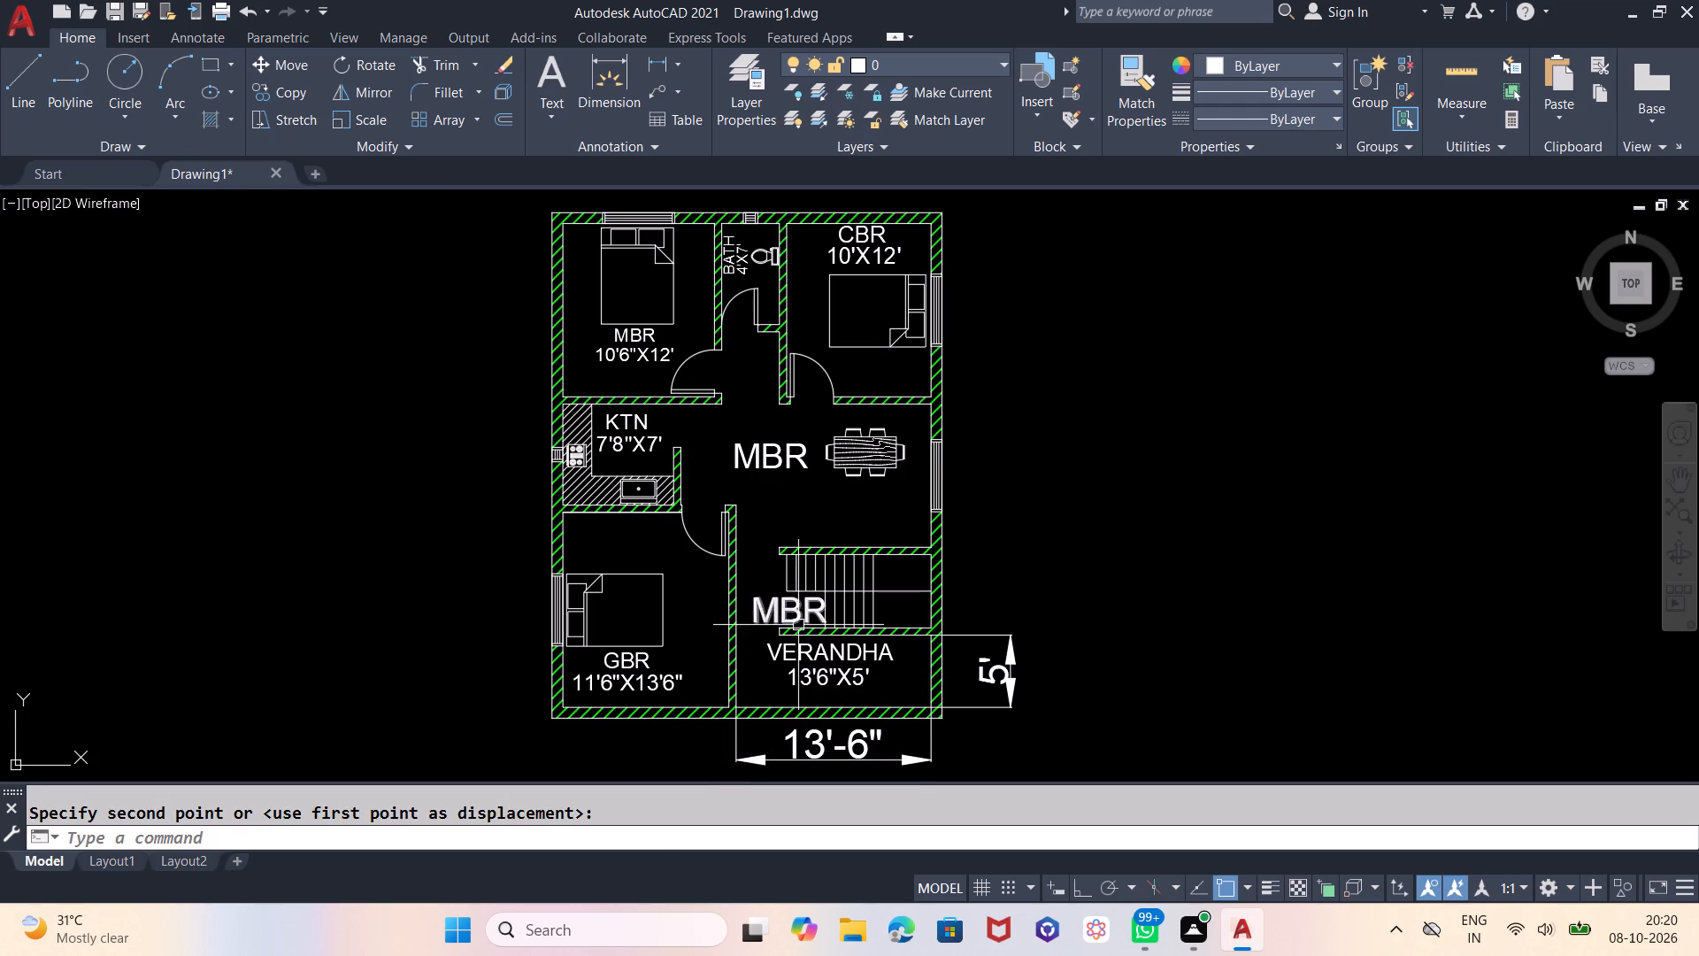
Replace the text of the large MBR label over the staircase with STAIR.
{"action": "left_click", "coordinate": [791, 604]}
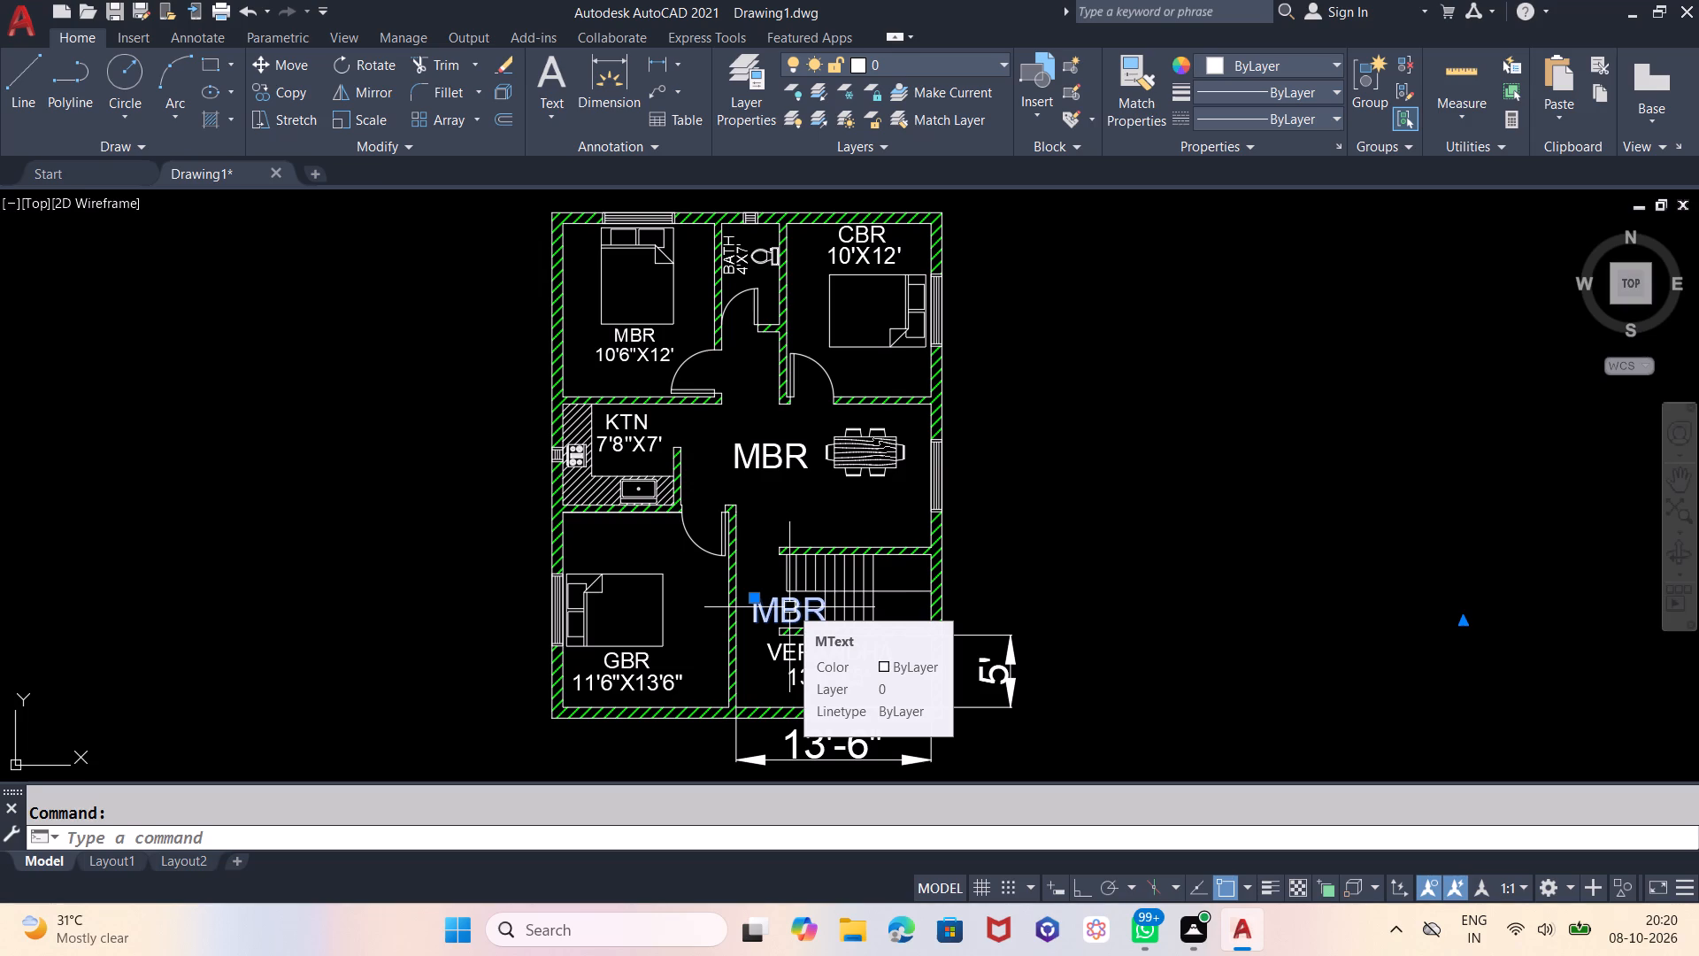
{"action": "double_click", "coordinate": [789, 607]}
{"action": "double_click", "coordinate": [789, 613]}
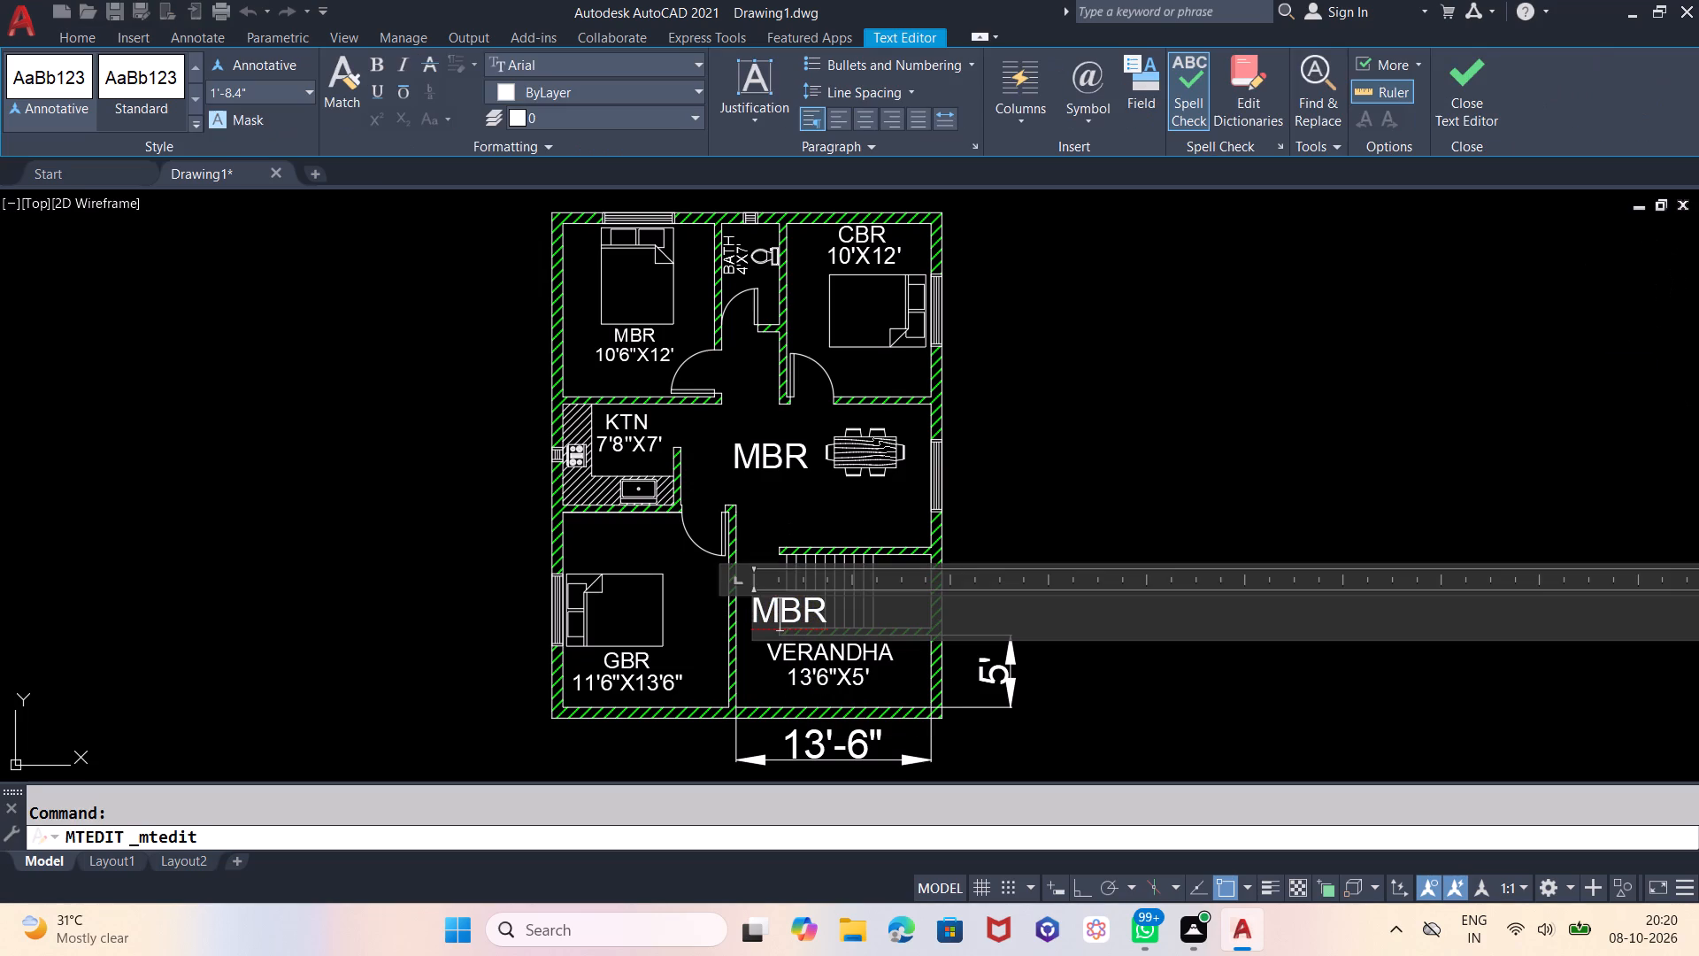
{"action": "left_click", "coordinate": [834, 608]}
{"action": "key", "text": "BackSpace"}
{"action": "key", "text": "BackSpace"}
{"action": "key", "text": "BackSpace"}
{"action": "key", "text": "BackSpace"}
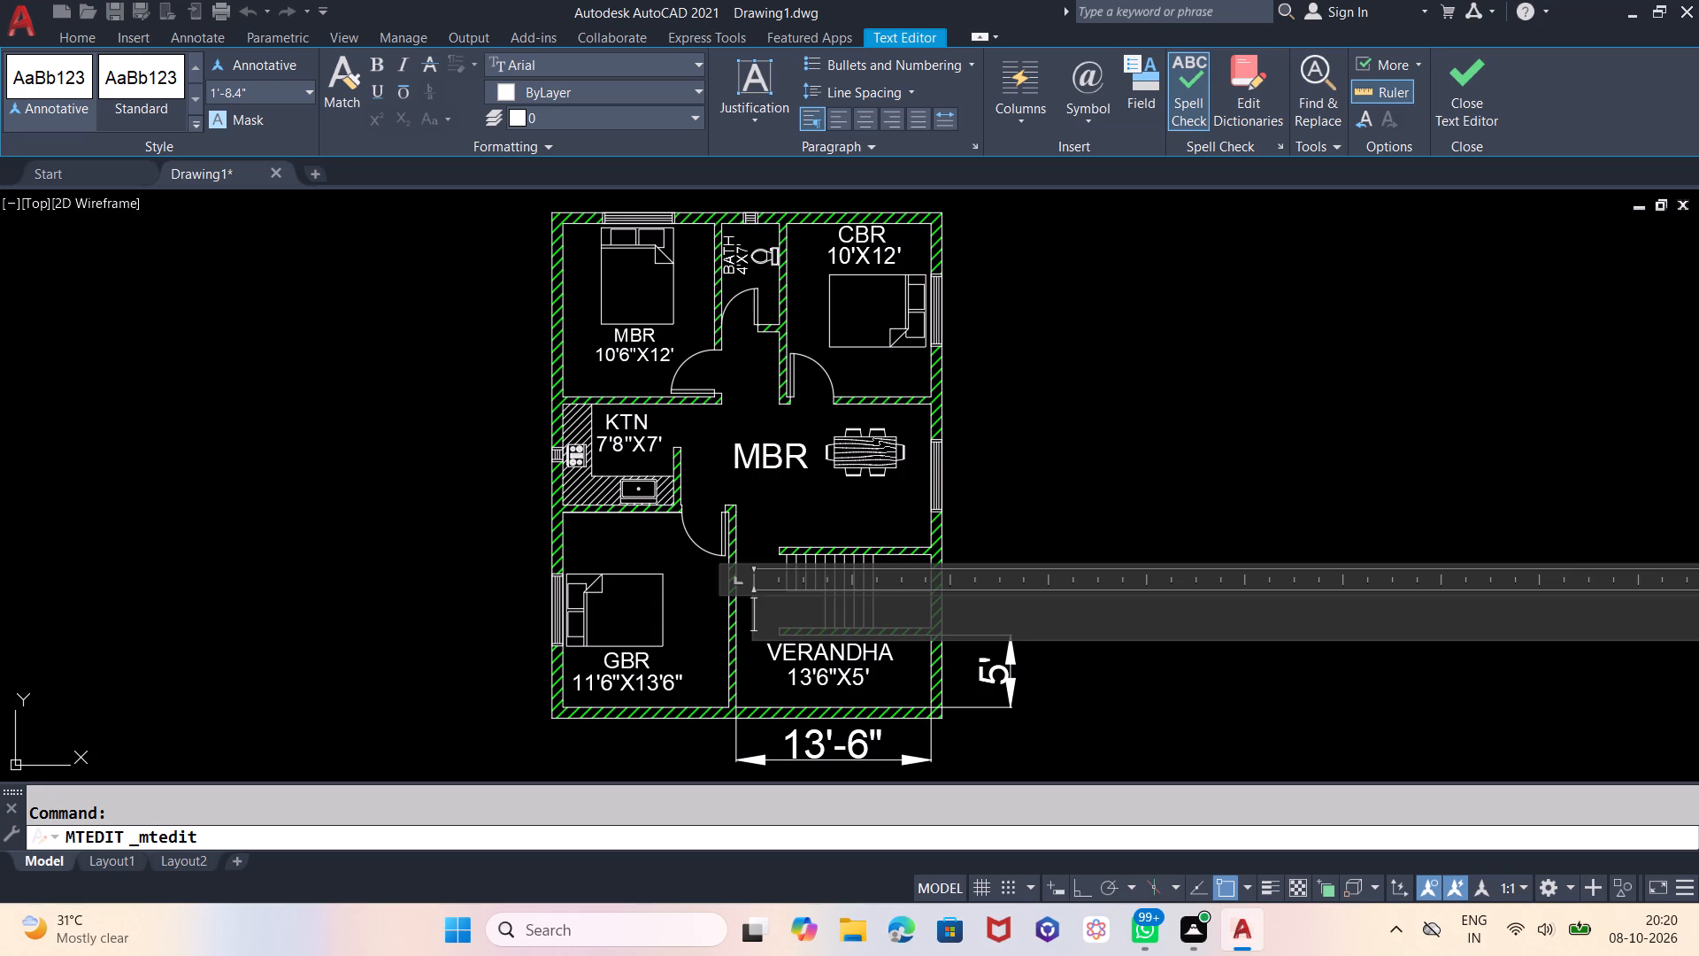
{"action": "type", "text": "STA"}
{"action": "type", "text": "IR"}
{"action": "left_click", "coordinate": [1071, 460]}
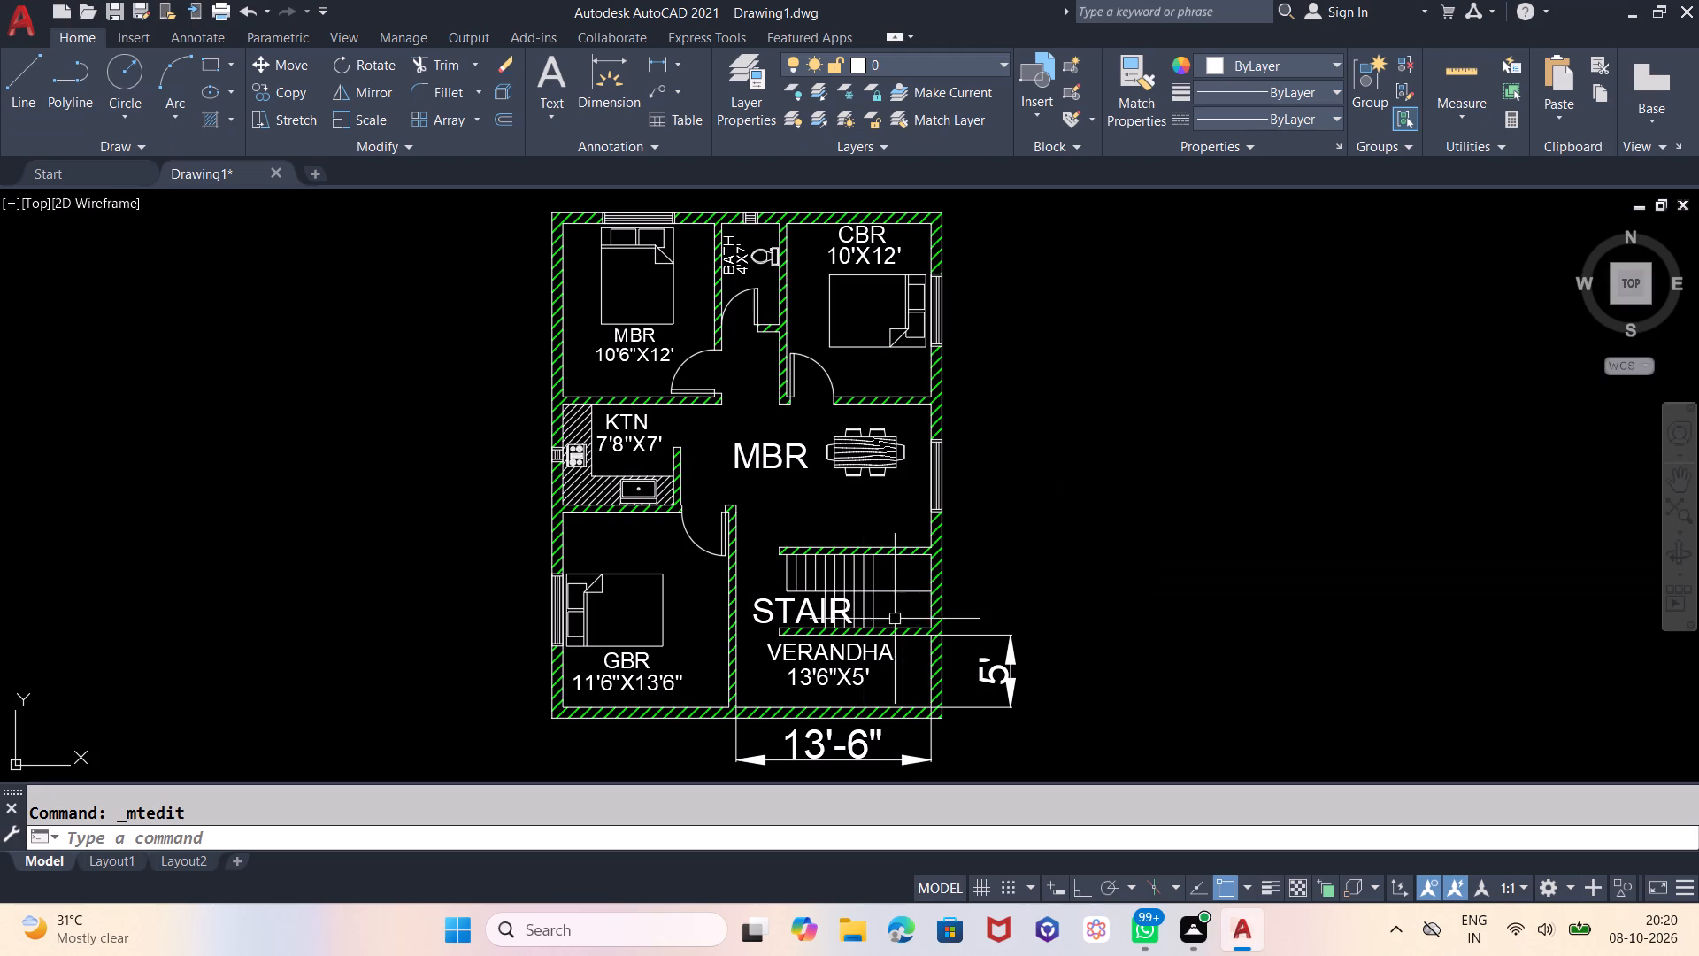
Scale the STAIR label down to about the size of the finished room labels.
{"action": "left_click", "coordinate": [791, 604]}
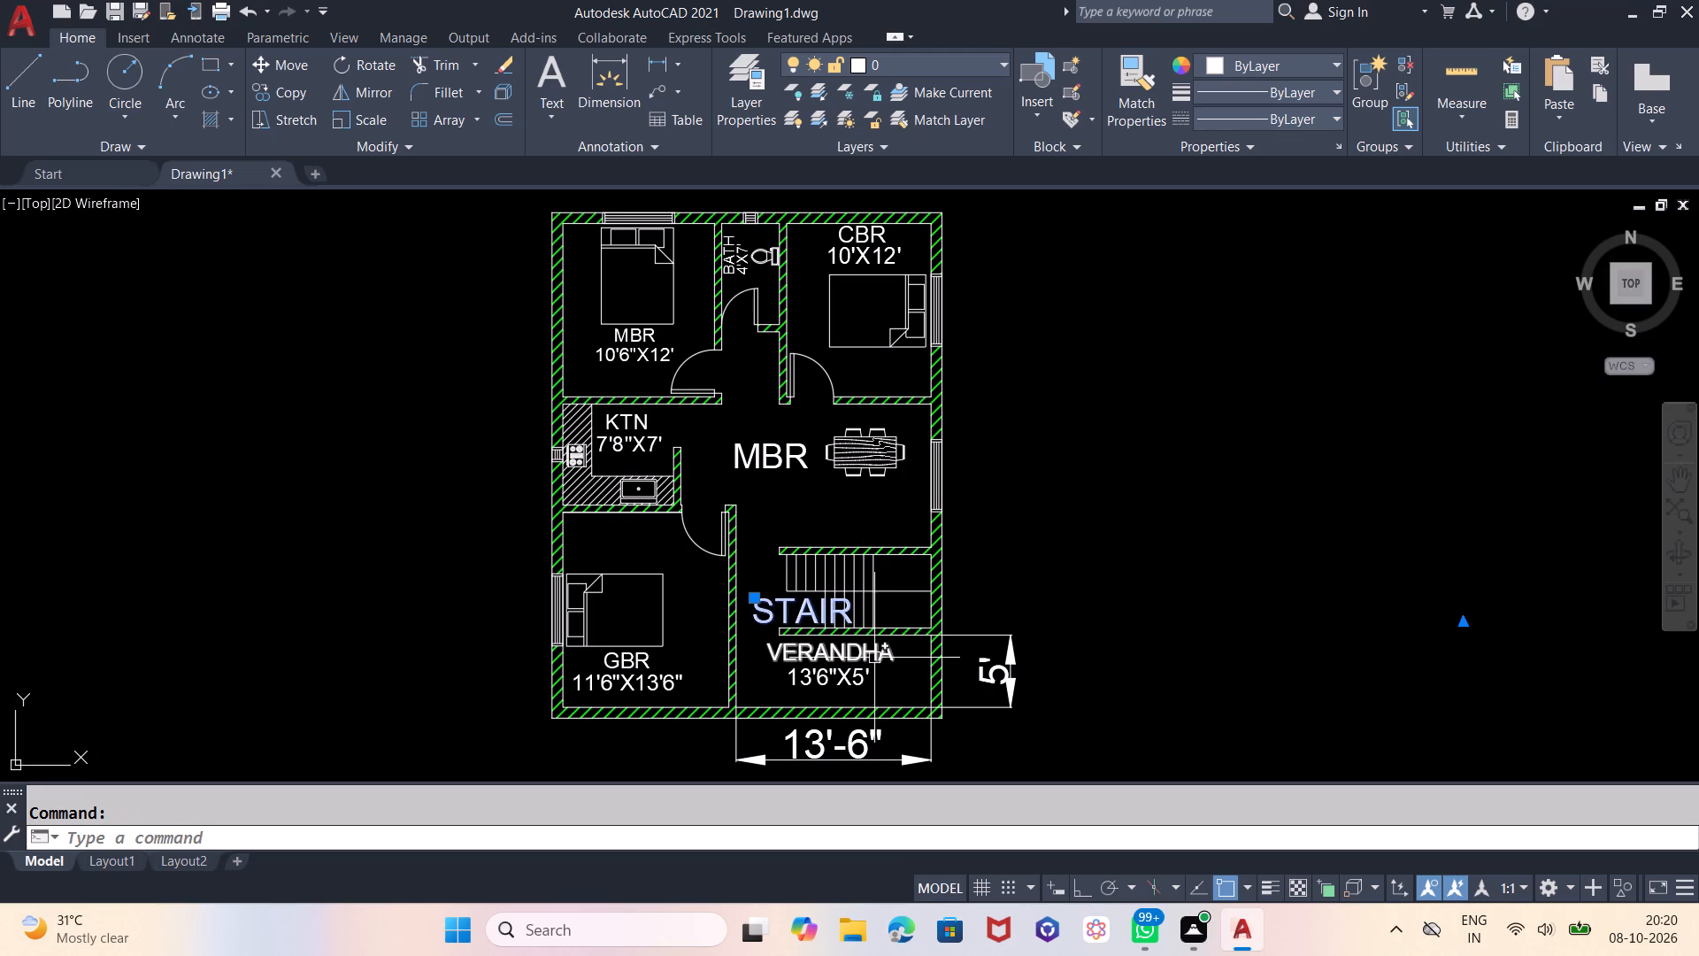
{"action": "type", "text": "SC"}
{"action": "key", "text": "Return"}
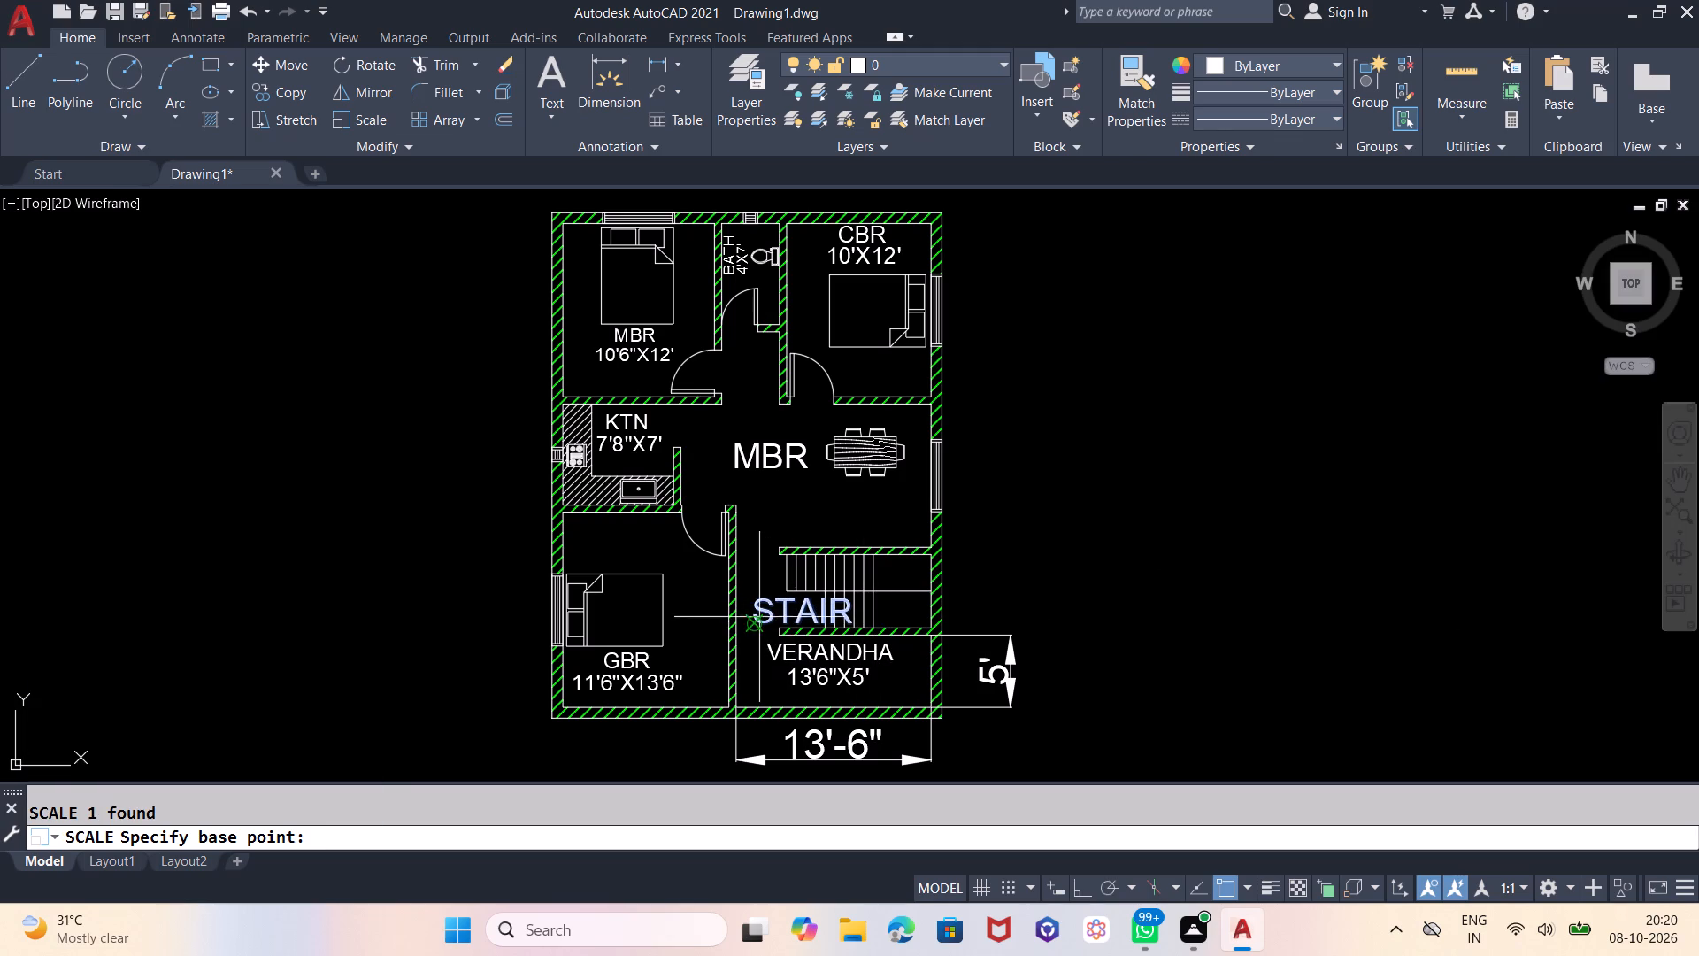
{"action": "left_click", "coordinate": [759, 616]}
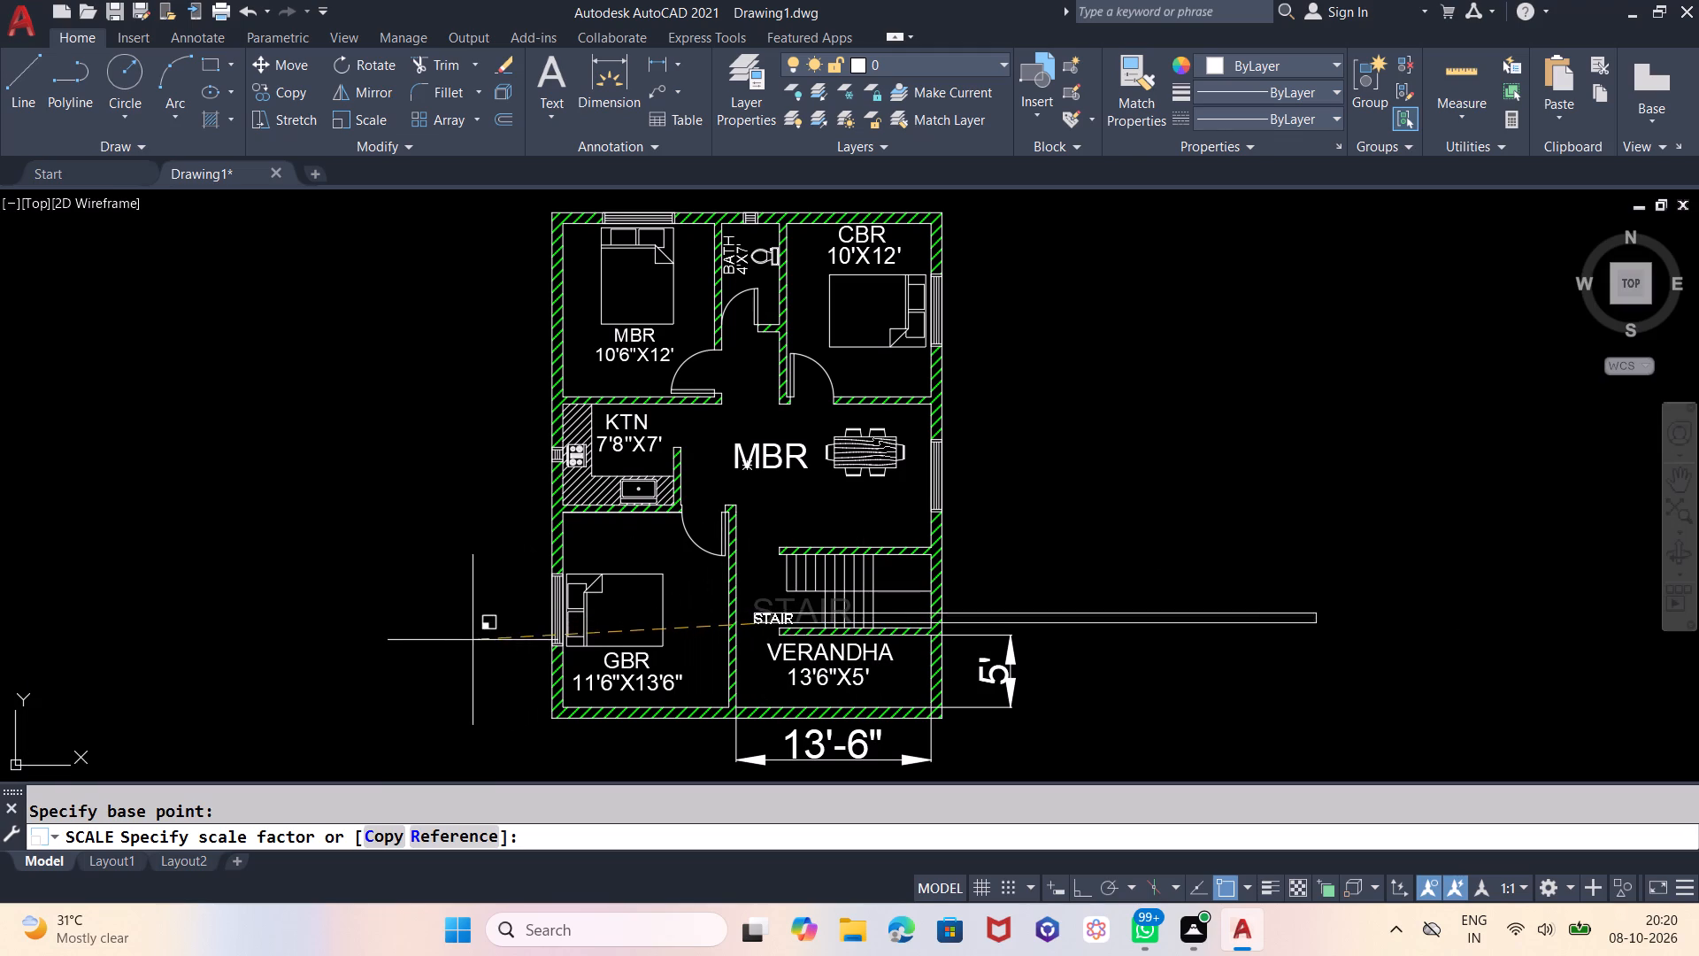
{"action": "left_click", "coordinate": [334, 667]}
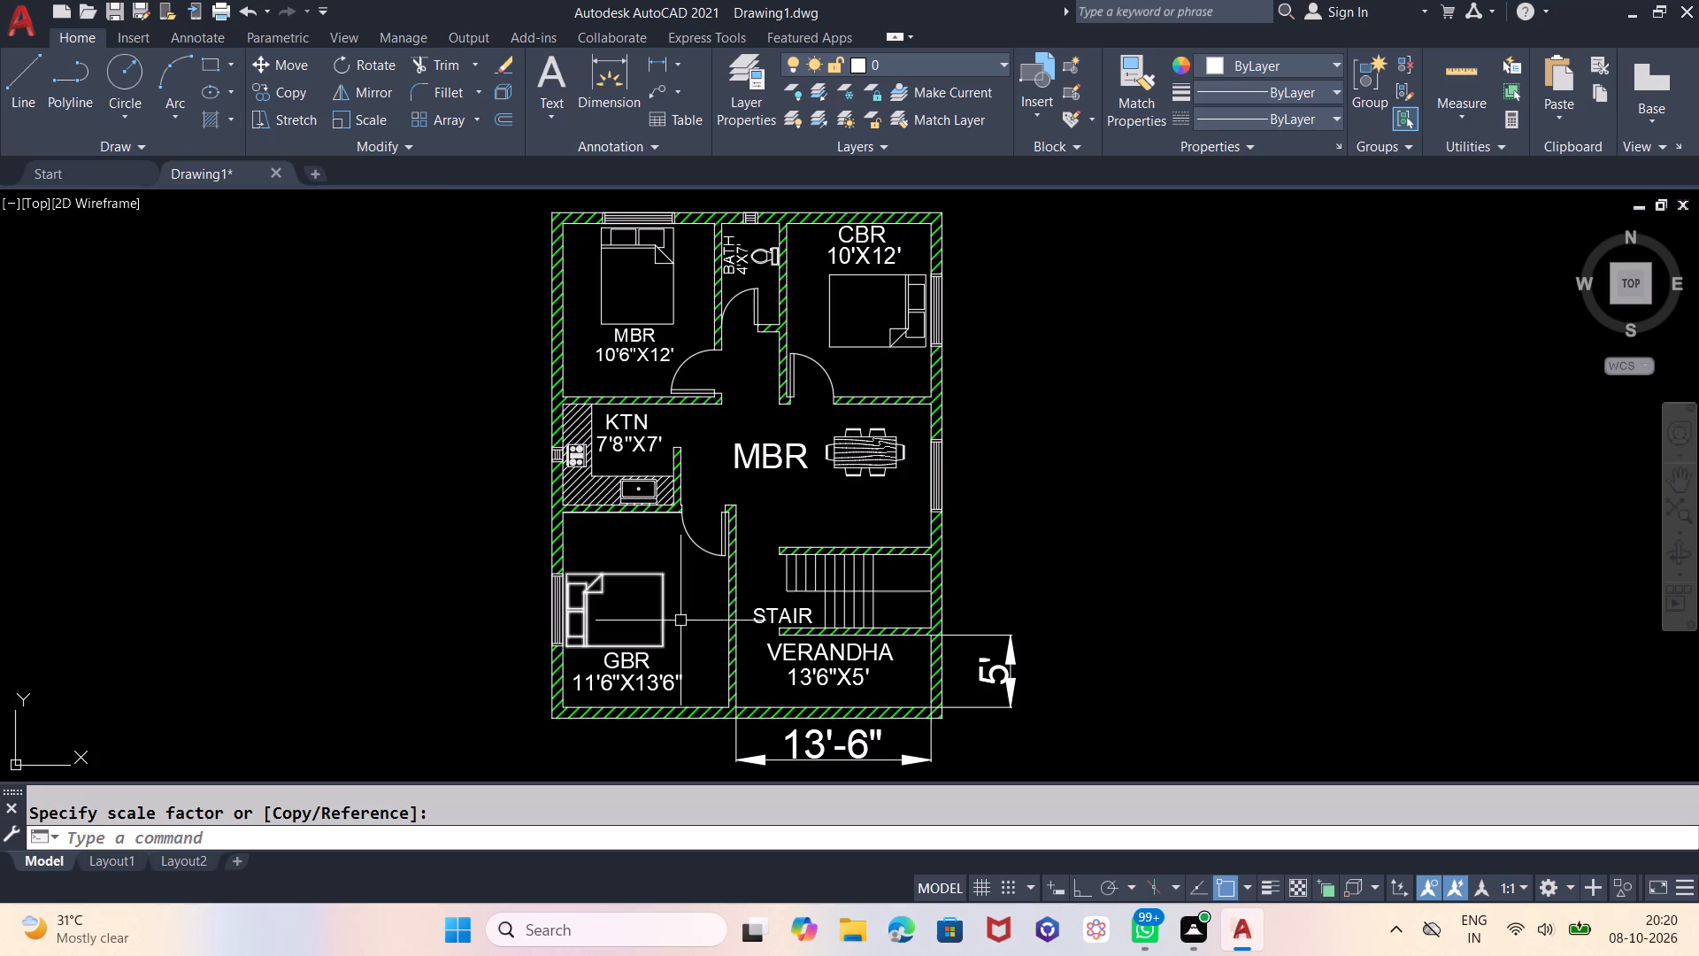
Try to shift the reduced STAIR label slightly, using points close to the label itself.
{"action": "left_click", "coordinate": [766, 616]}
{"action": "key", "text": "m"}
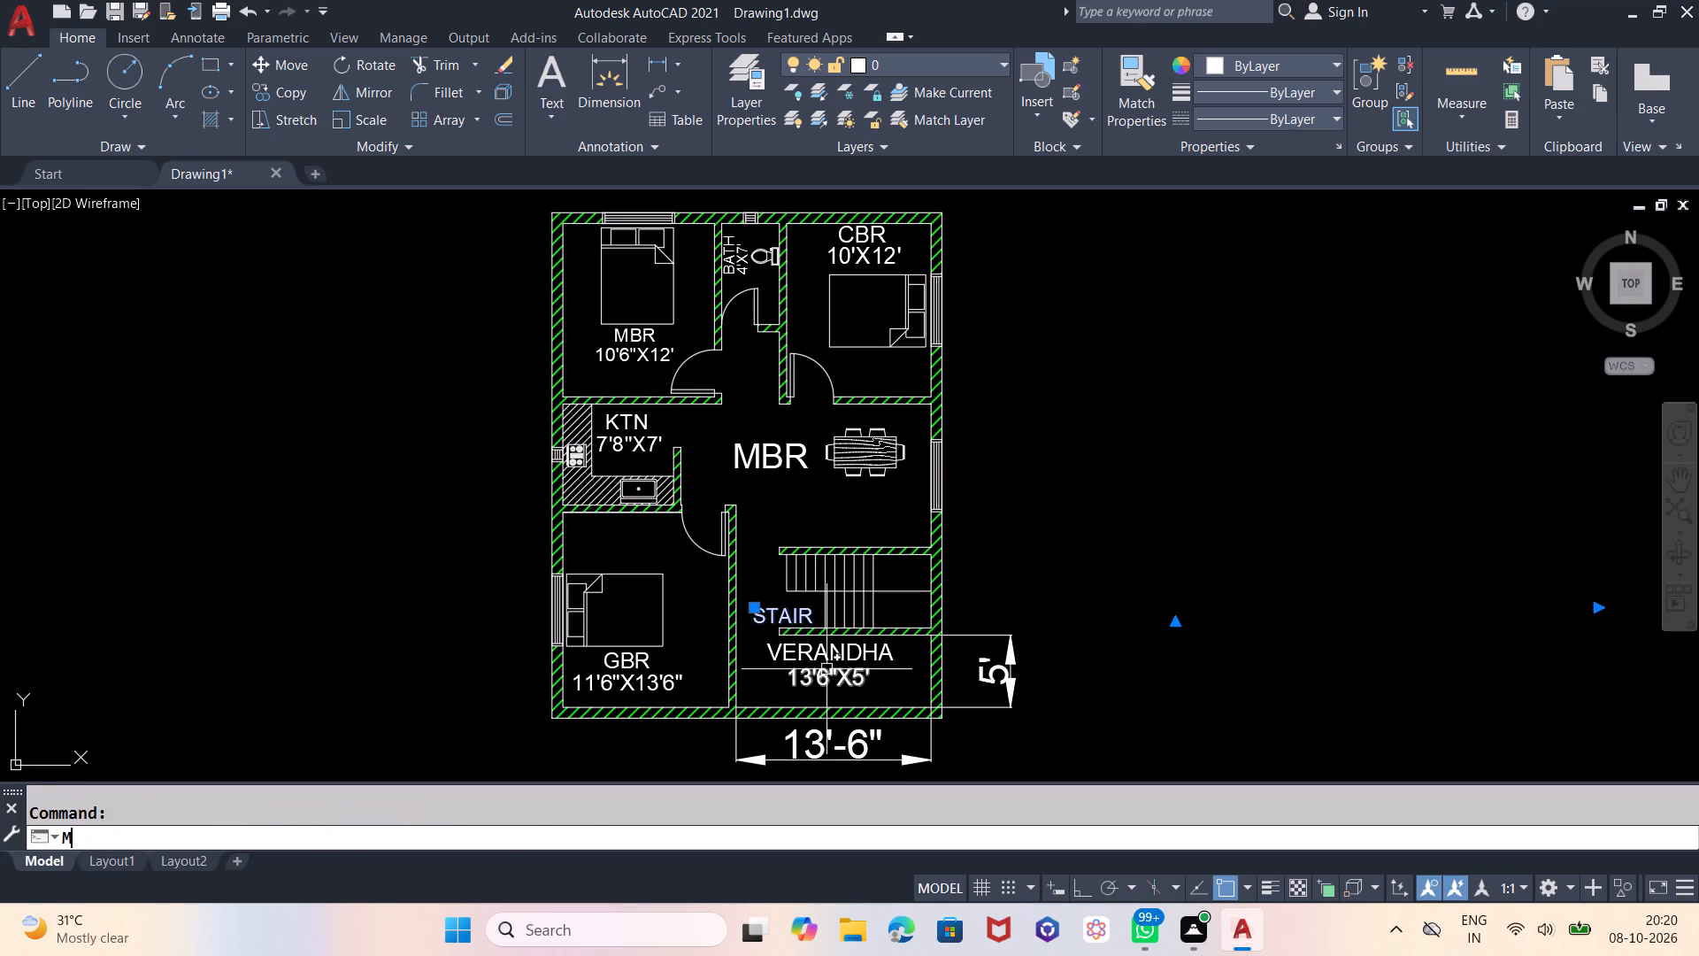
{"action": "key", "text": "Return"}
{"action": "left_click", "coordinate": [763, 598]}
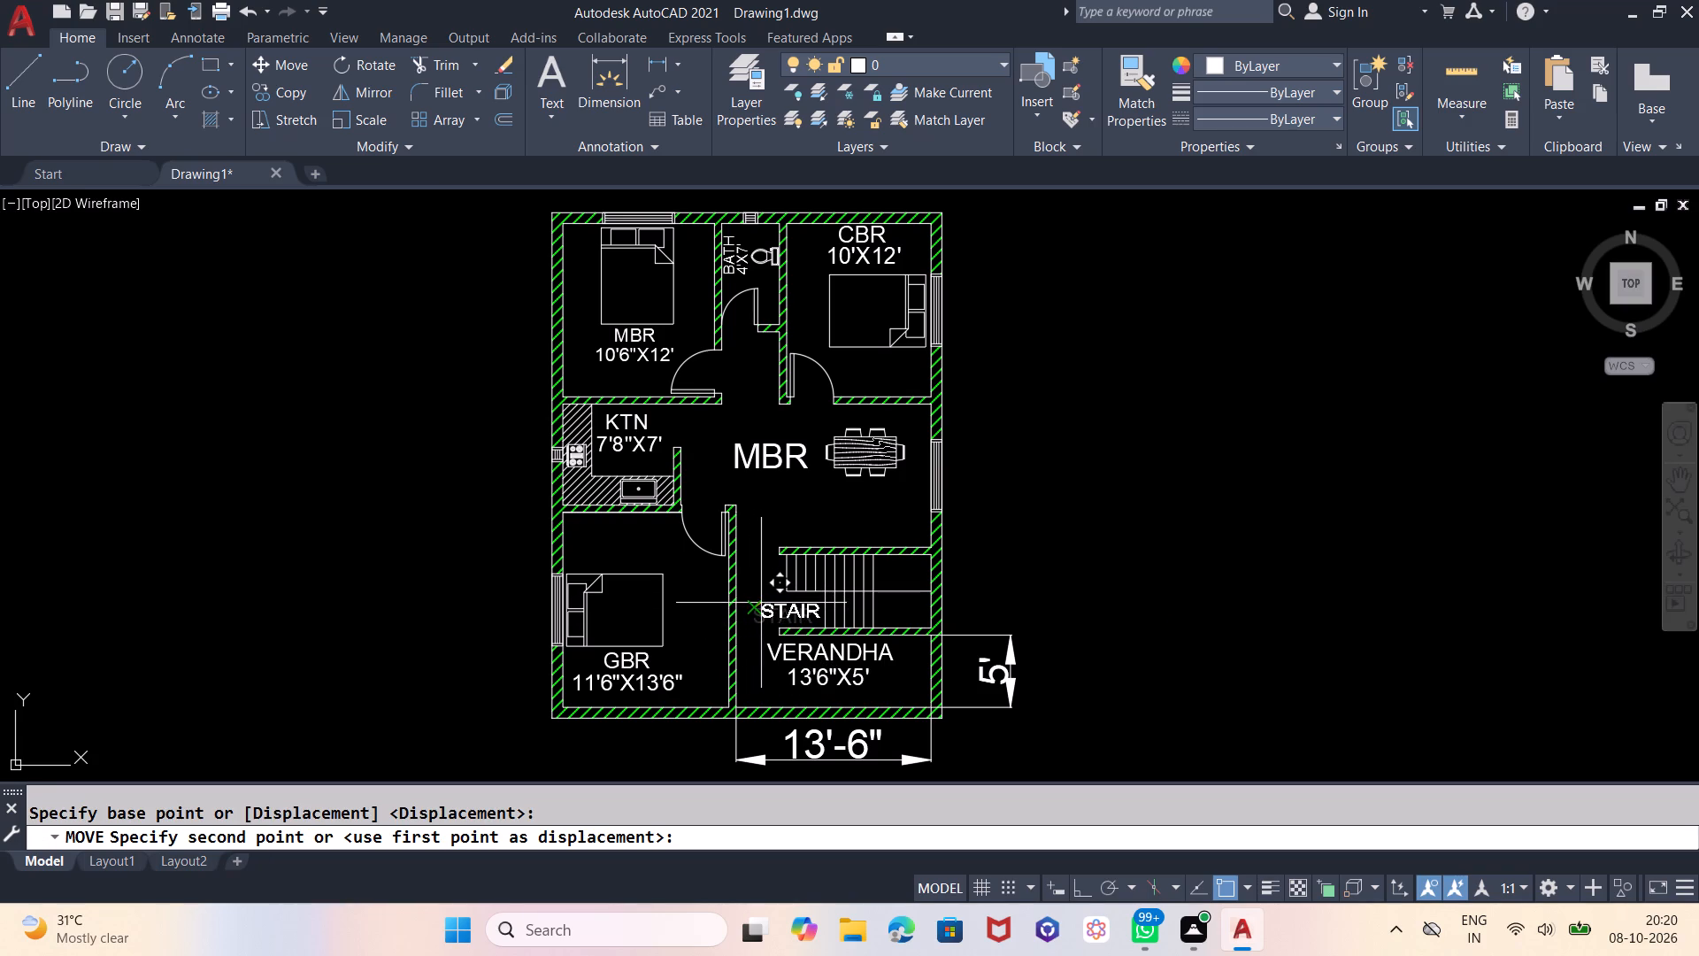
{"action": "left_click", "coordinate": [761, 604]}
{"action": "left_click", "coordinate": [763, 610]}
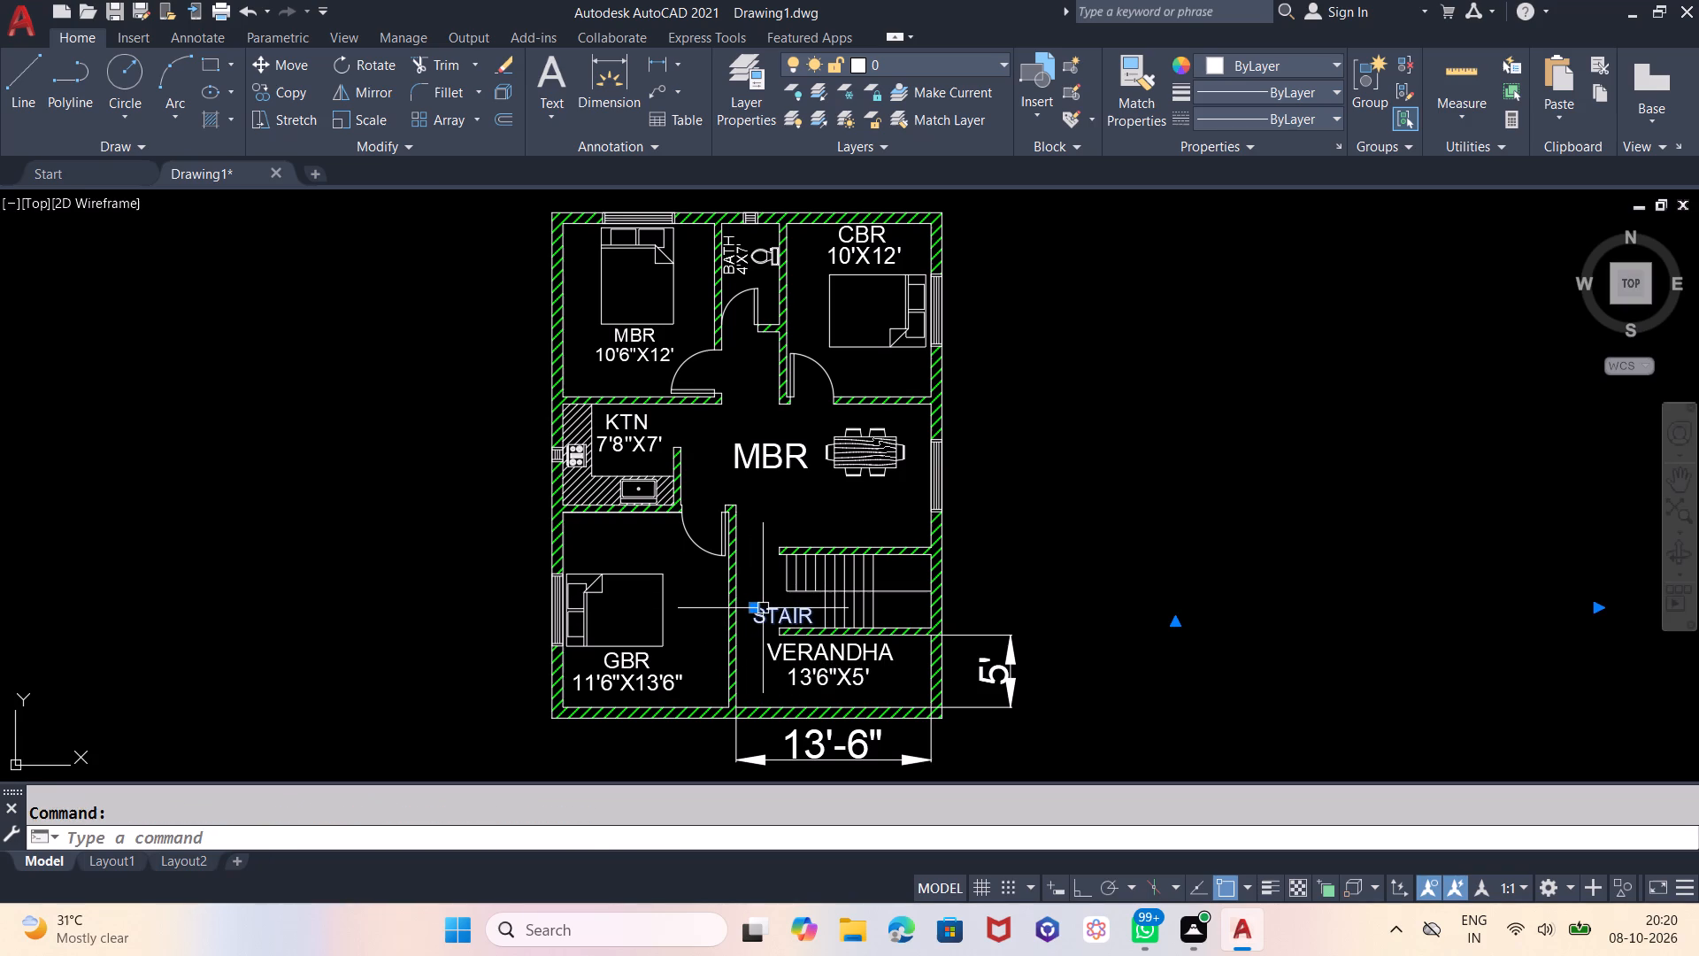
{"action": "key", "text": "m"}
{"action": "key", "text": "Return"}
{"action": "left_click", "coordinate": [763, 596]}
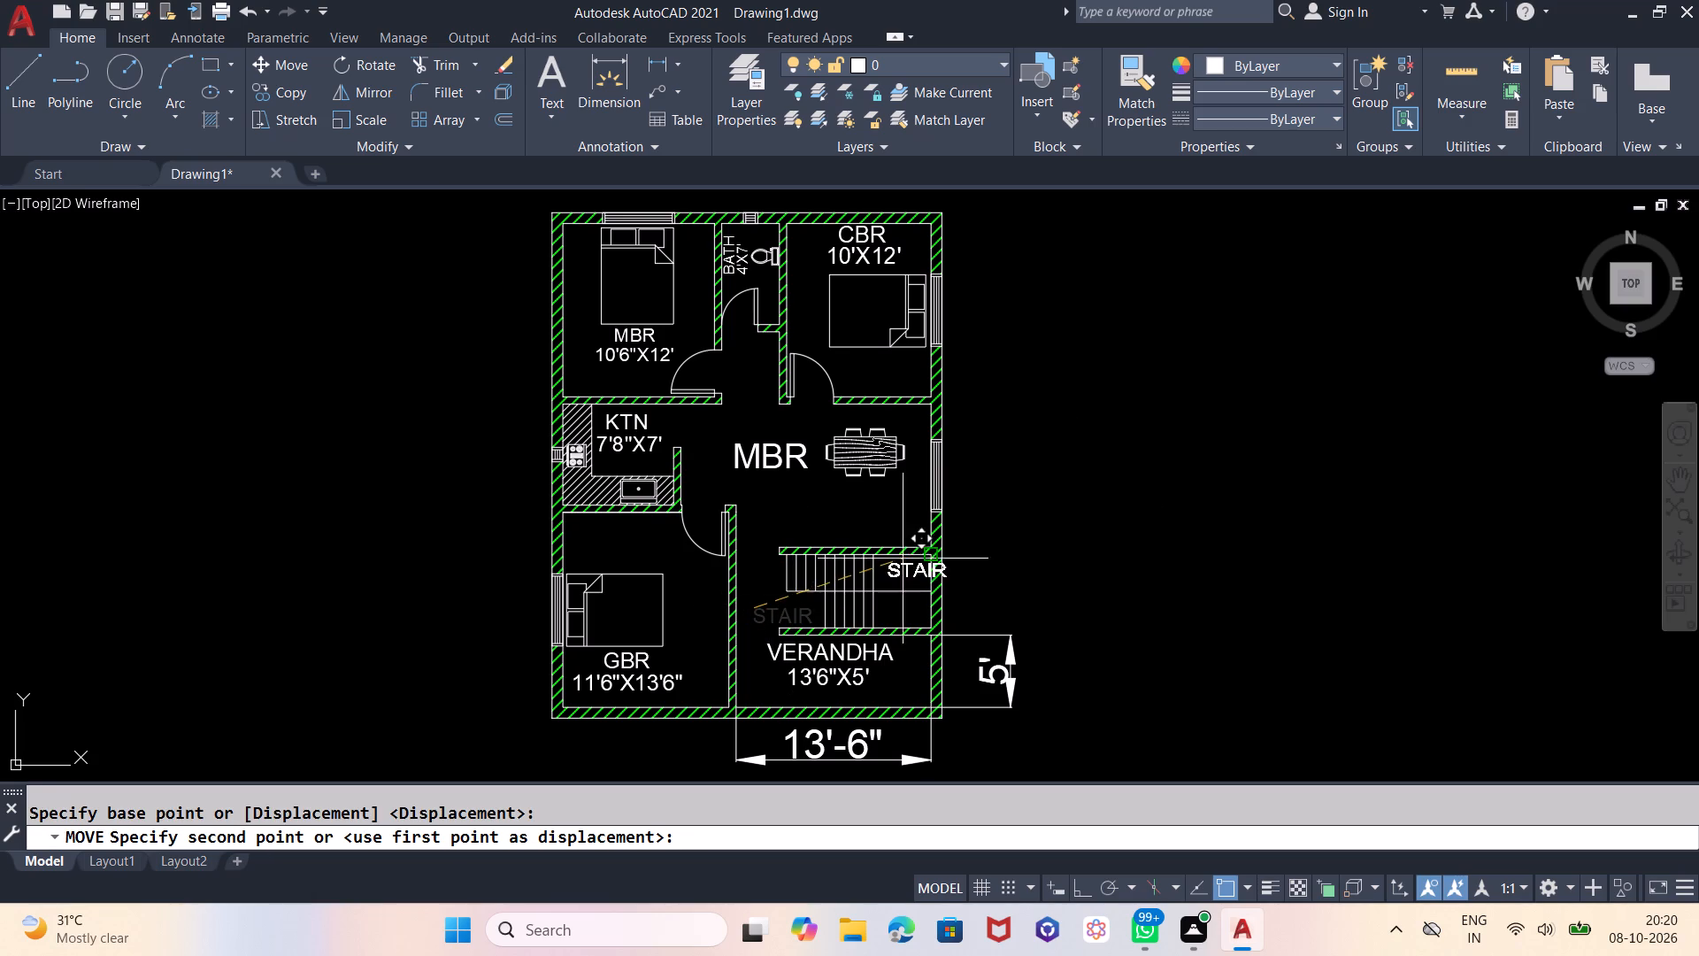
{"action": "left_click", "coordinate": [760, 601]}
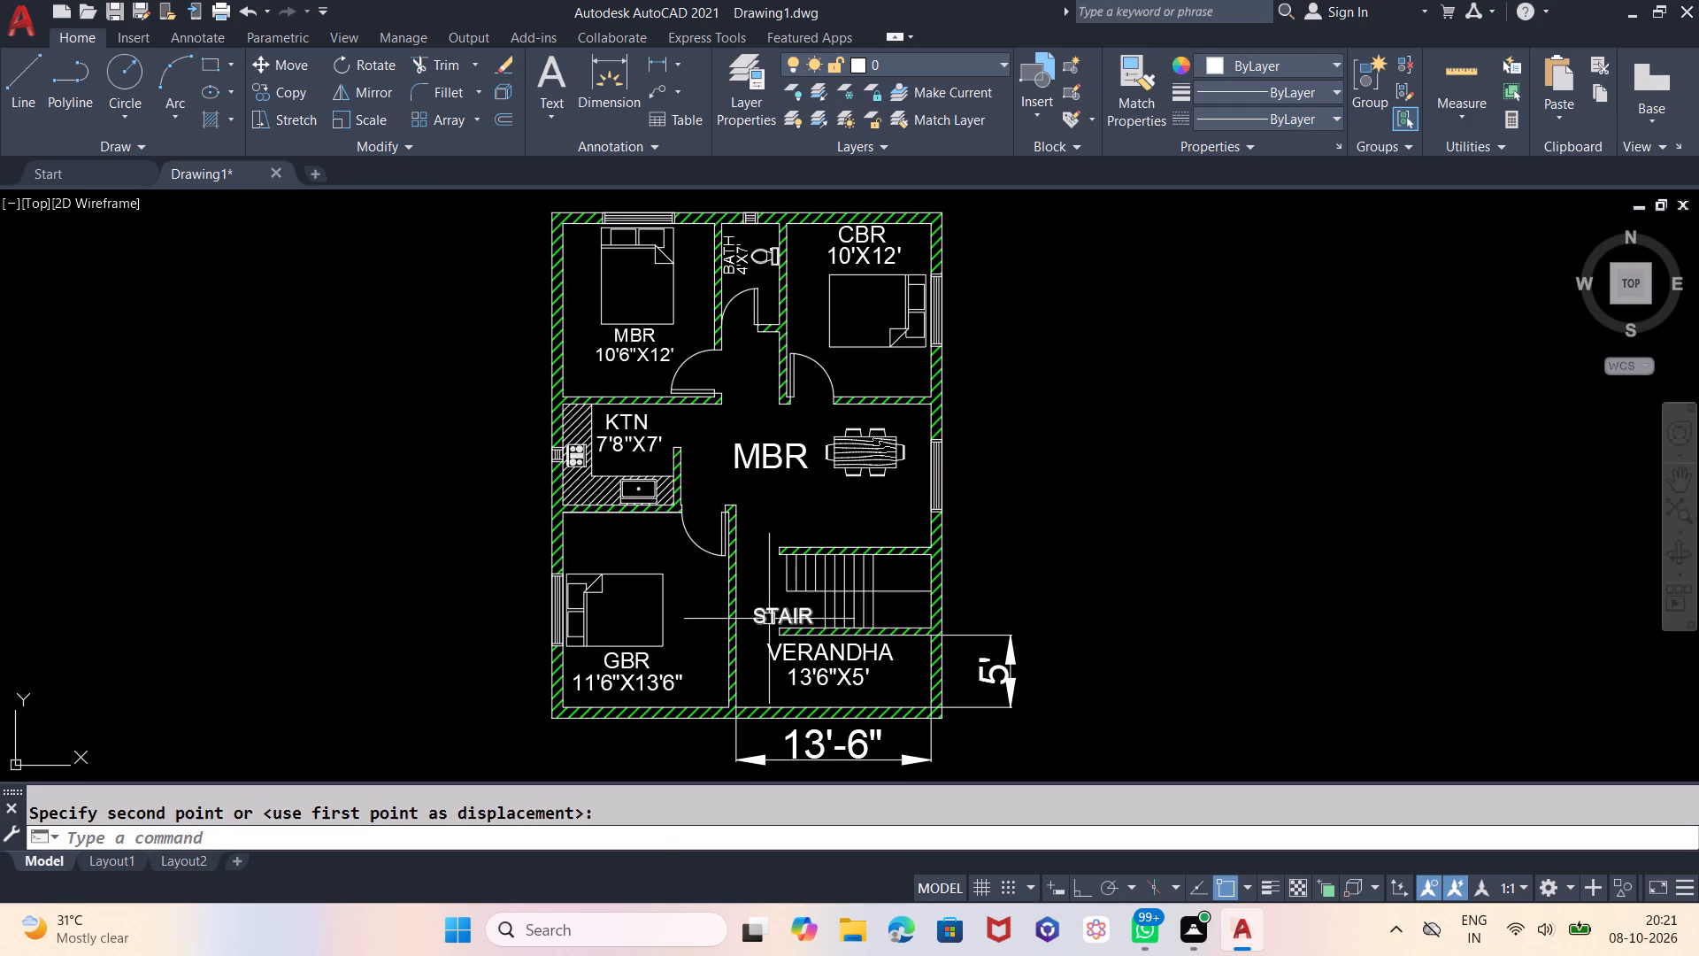
Move the STAIR label slightly north-east, using base and destination points outside the plan's east wall.
{"action": "left_click", "coordinate": [770, 620]}
{"action": "key", "text": "m"}
{"action": "key", "text": "Return"}
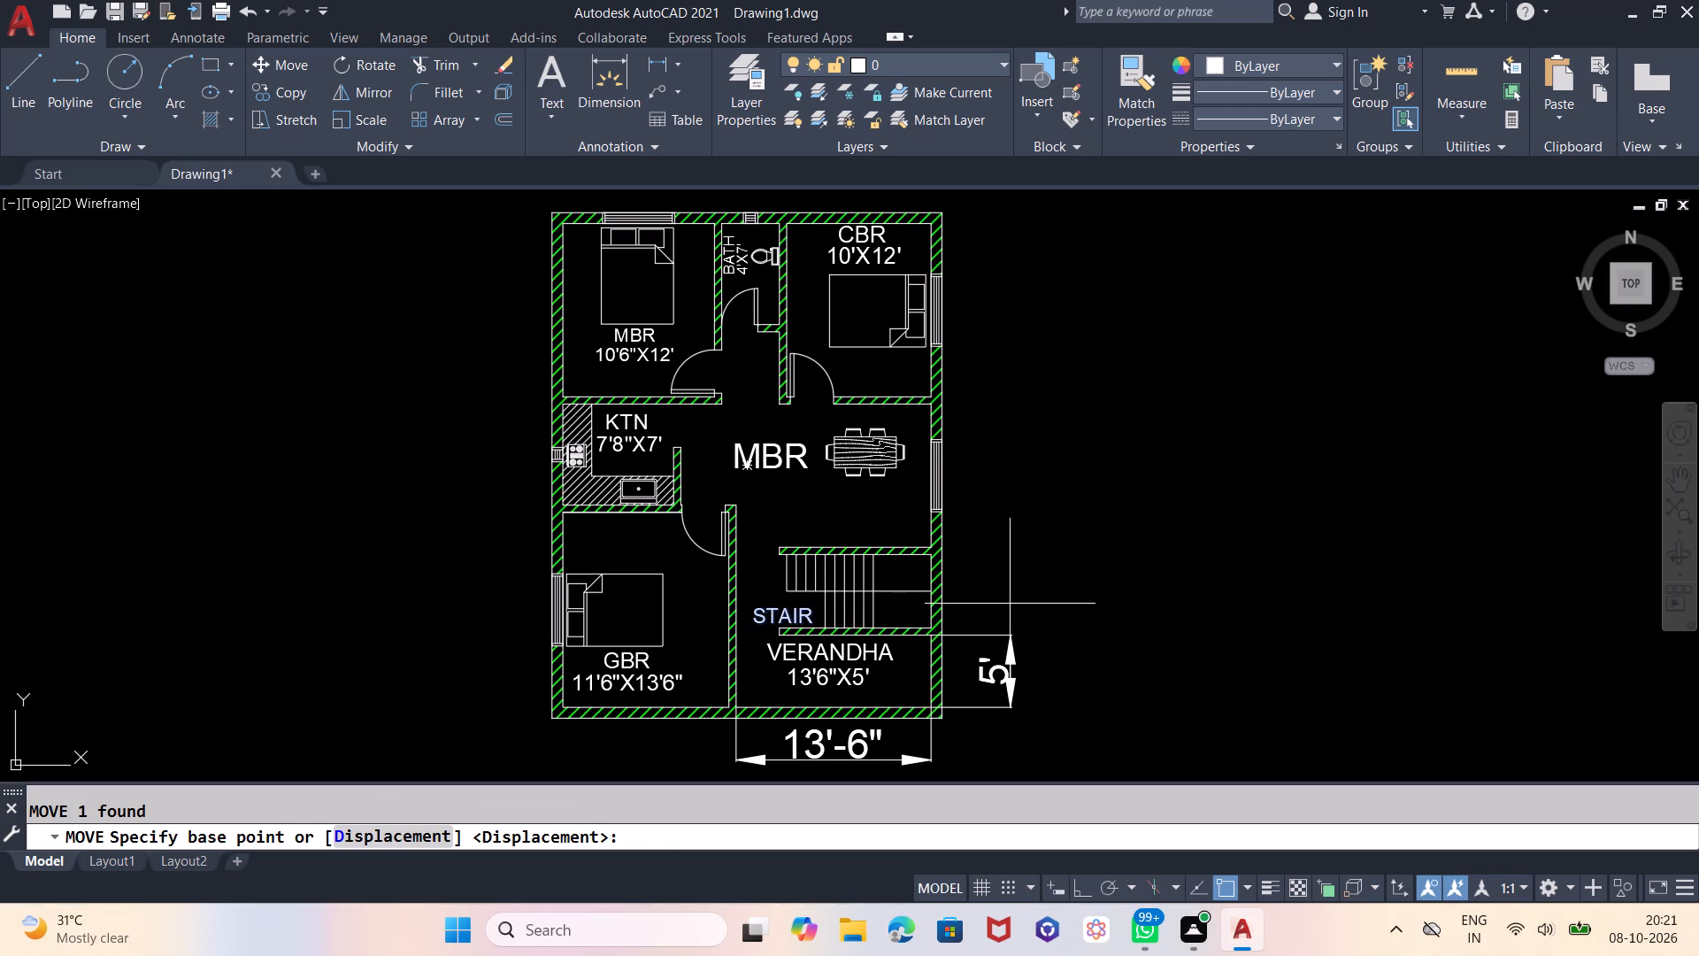
{"action": "left_click", "coordinate": [1006, 610]}
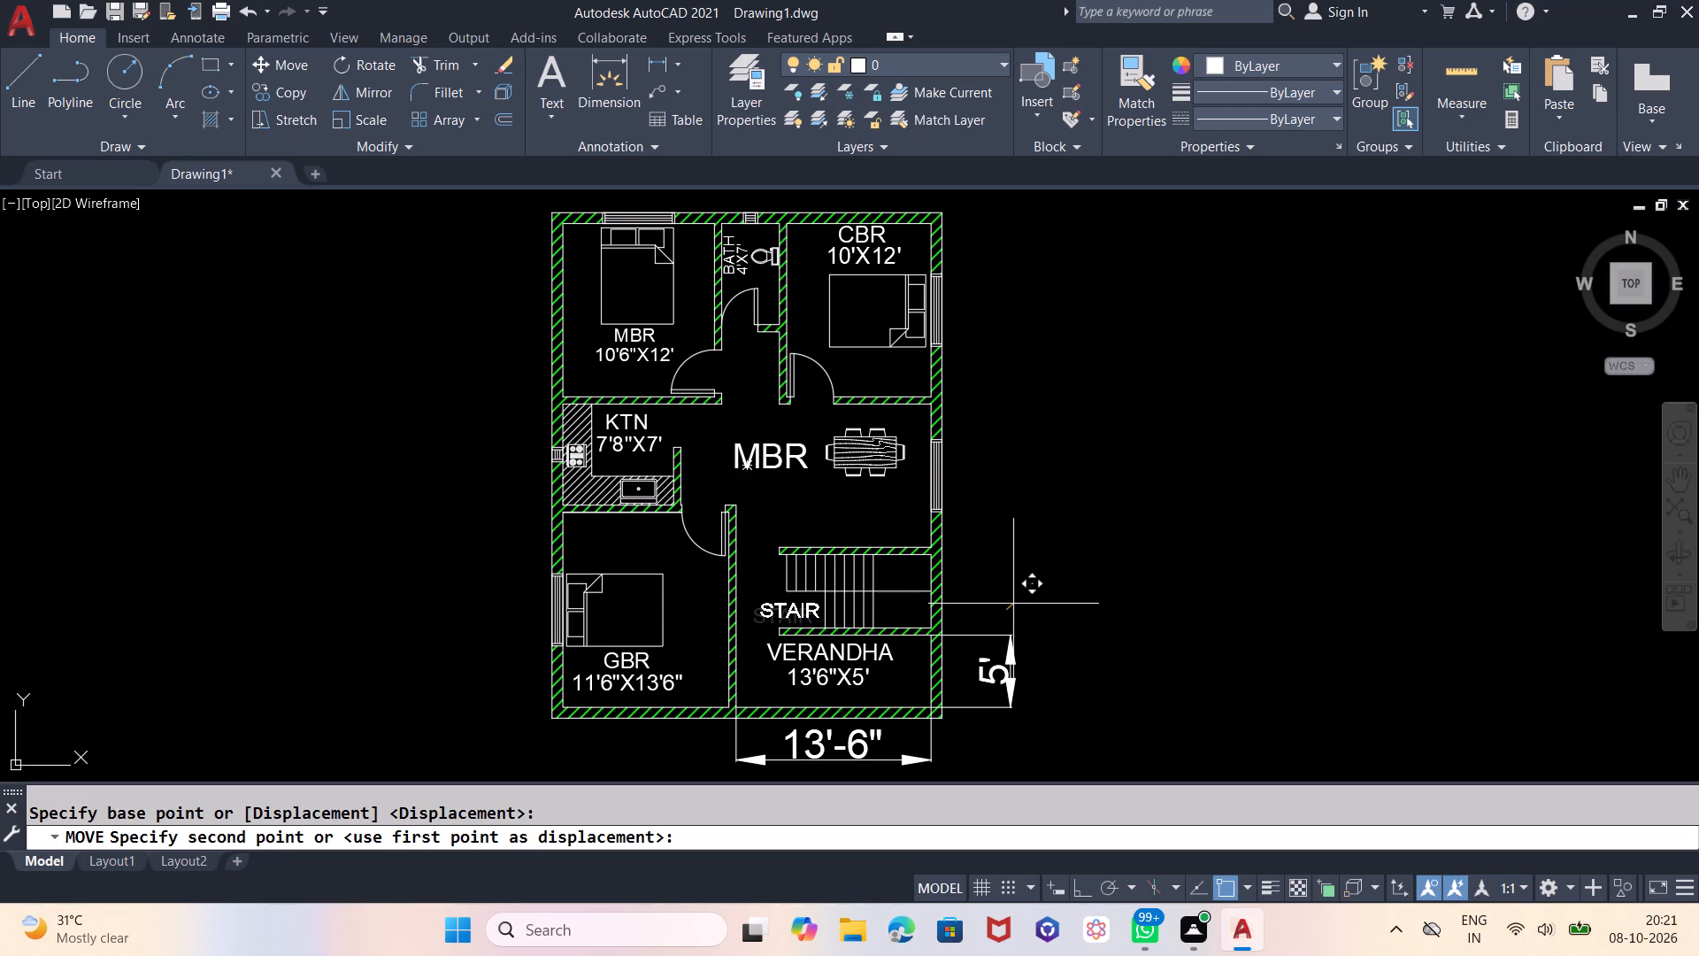
{"action": "left_click", "coordinate": [1014, 603]}
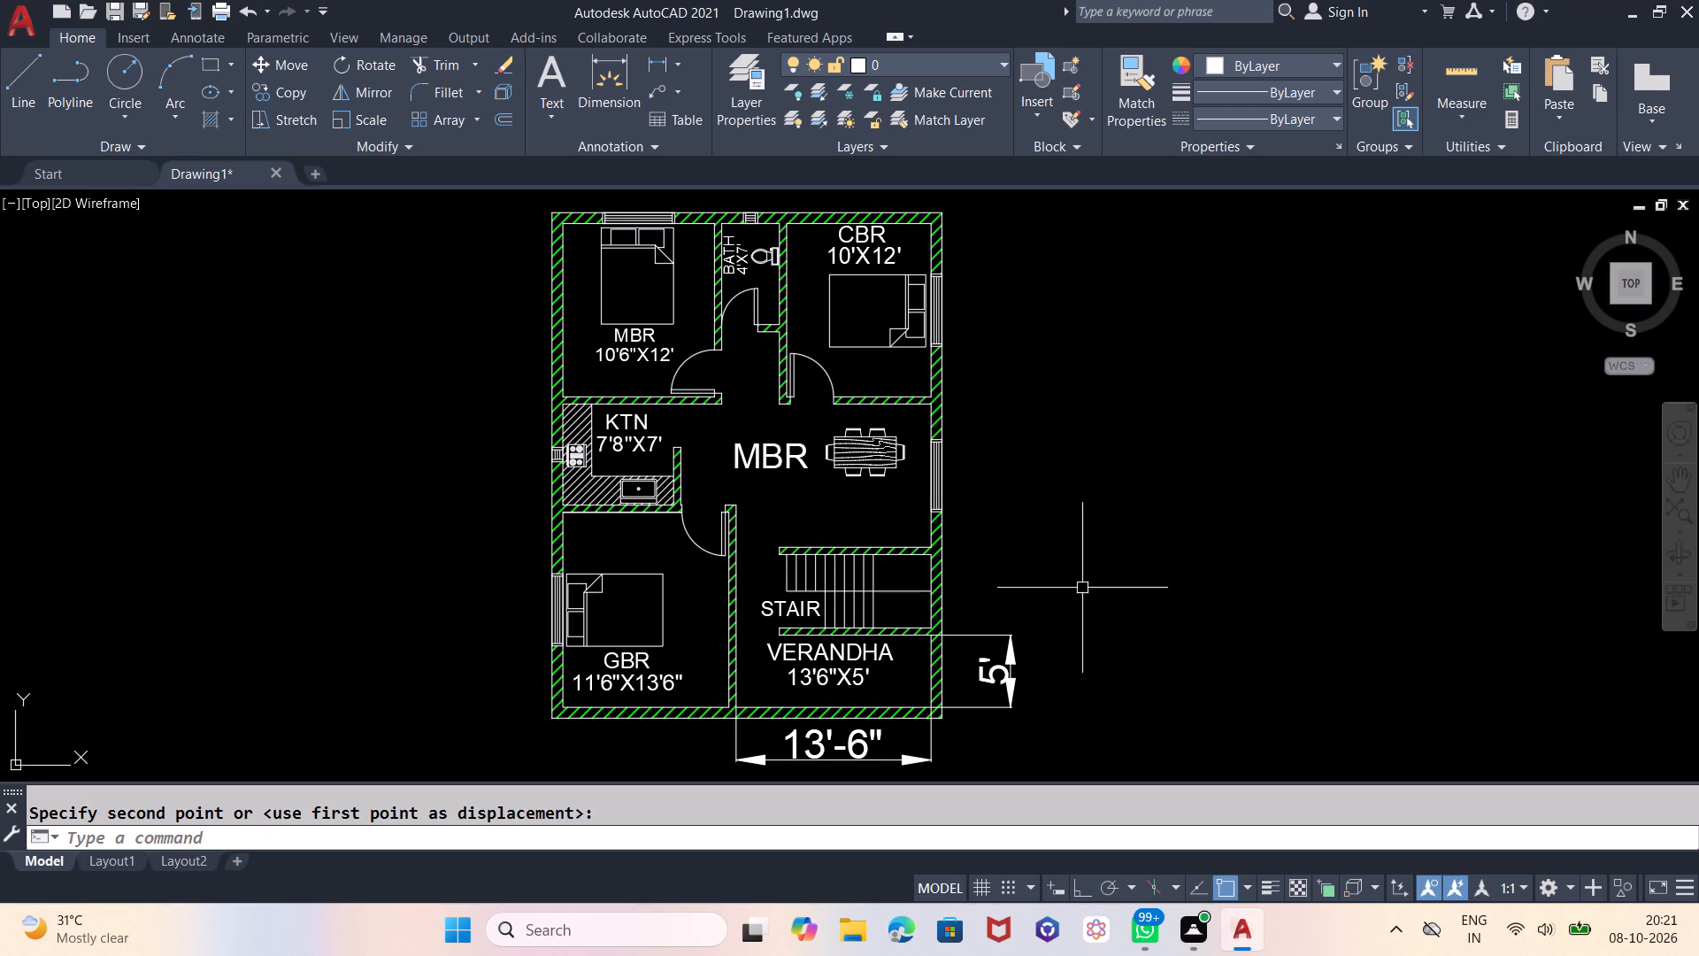
Delete the verandah's width and depth dimensions from beside the plan.
{"action": "left_click", "coordinate": [1015, 663]}
{"action": "left_click", "coordinate": [920, 756]}
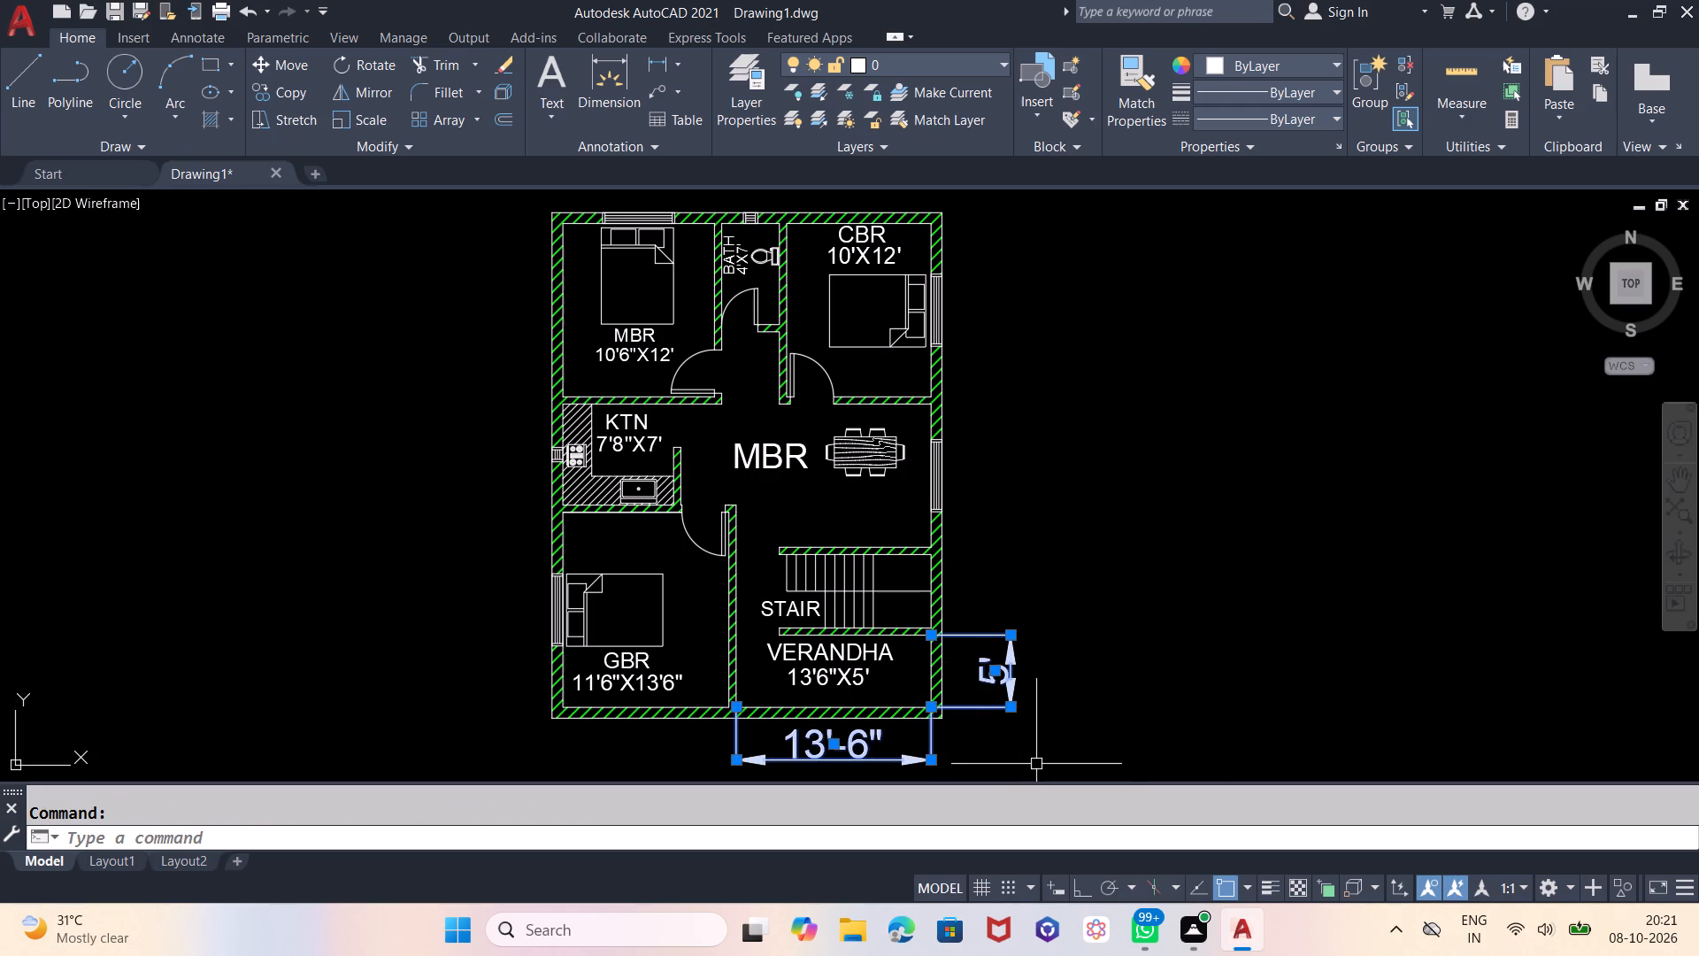
{"action": "key", "text": "Delete"}
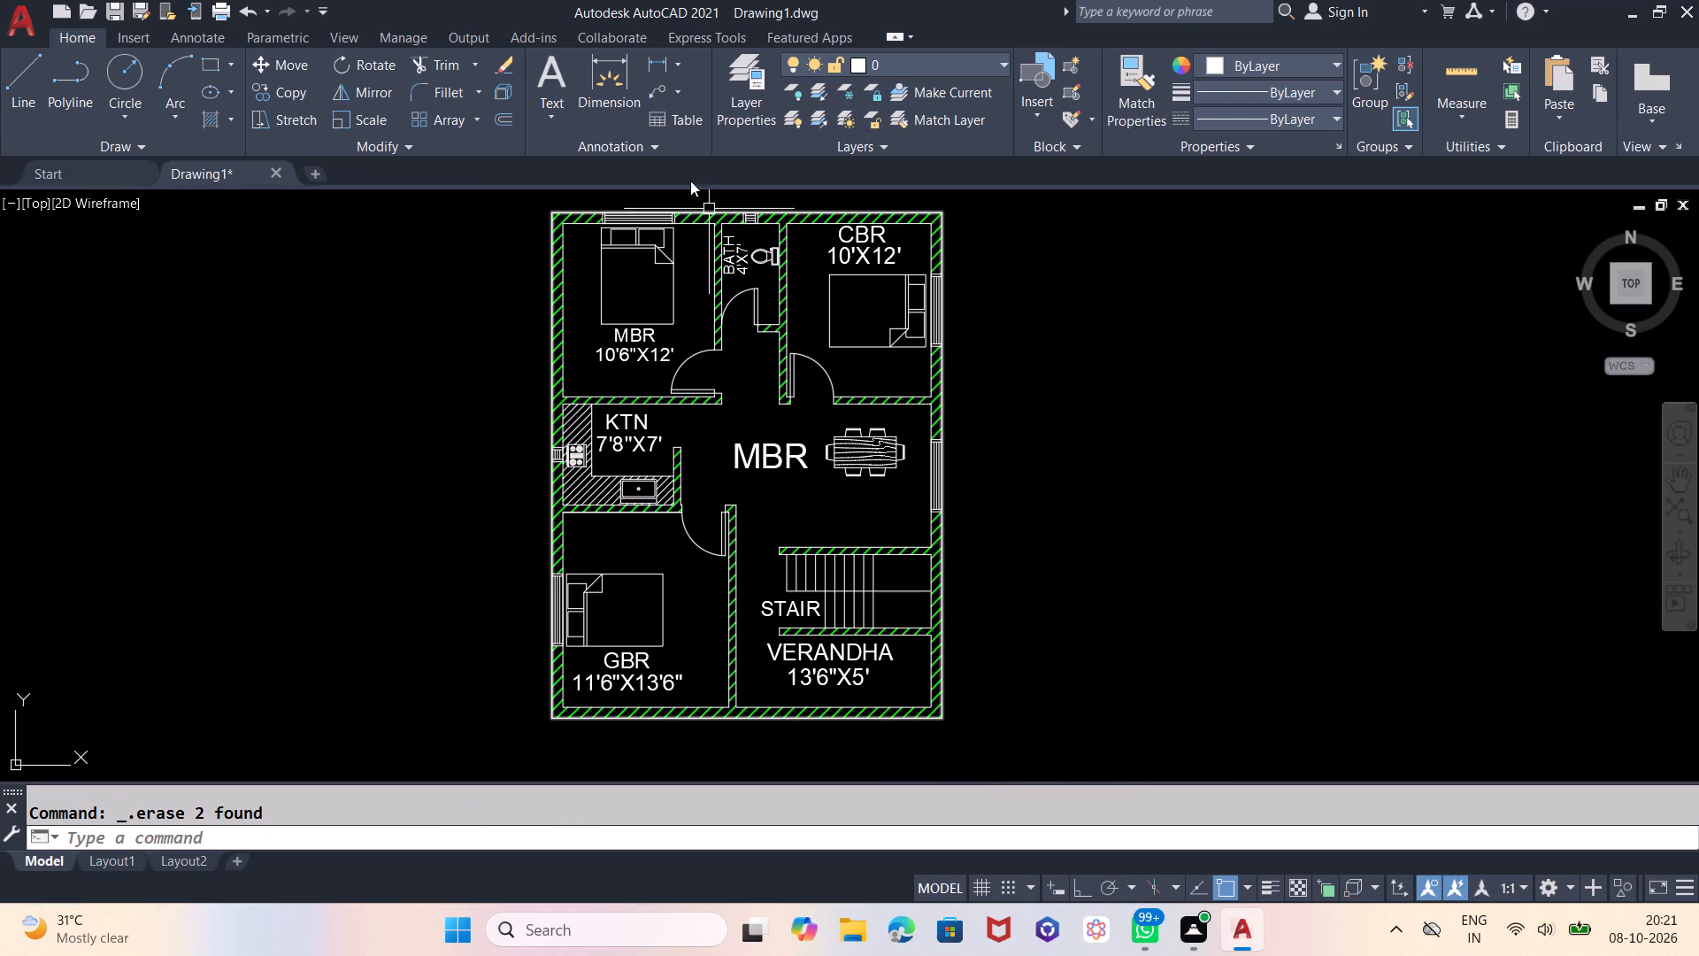
Dimension the central hall's width, placed below the plan, and its depth, placed west of the plan.
{"action": "left_click", "coordinate": [606, 64]}
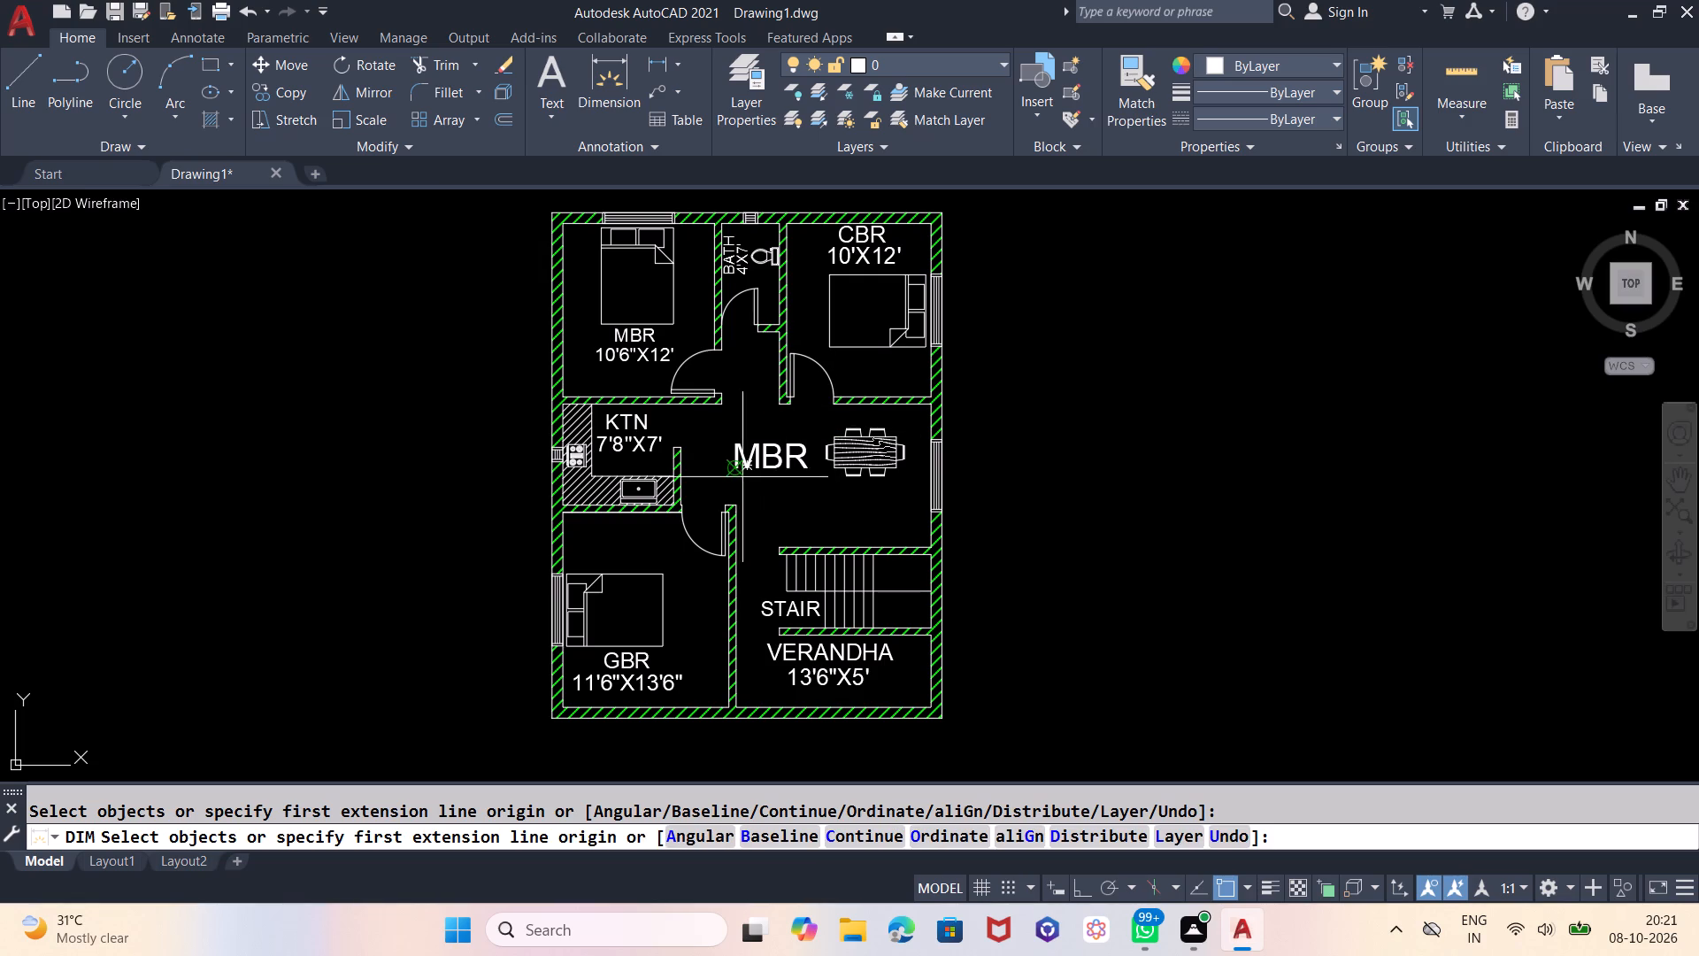
{"action": "left_click", "coordinate": [740, 505]}
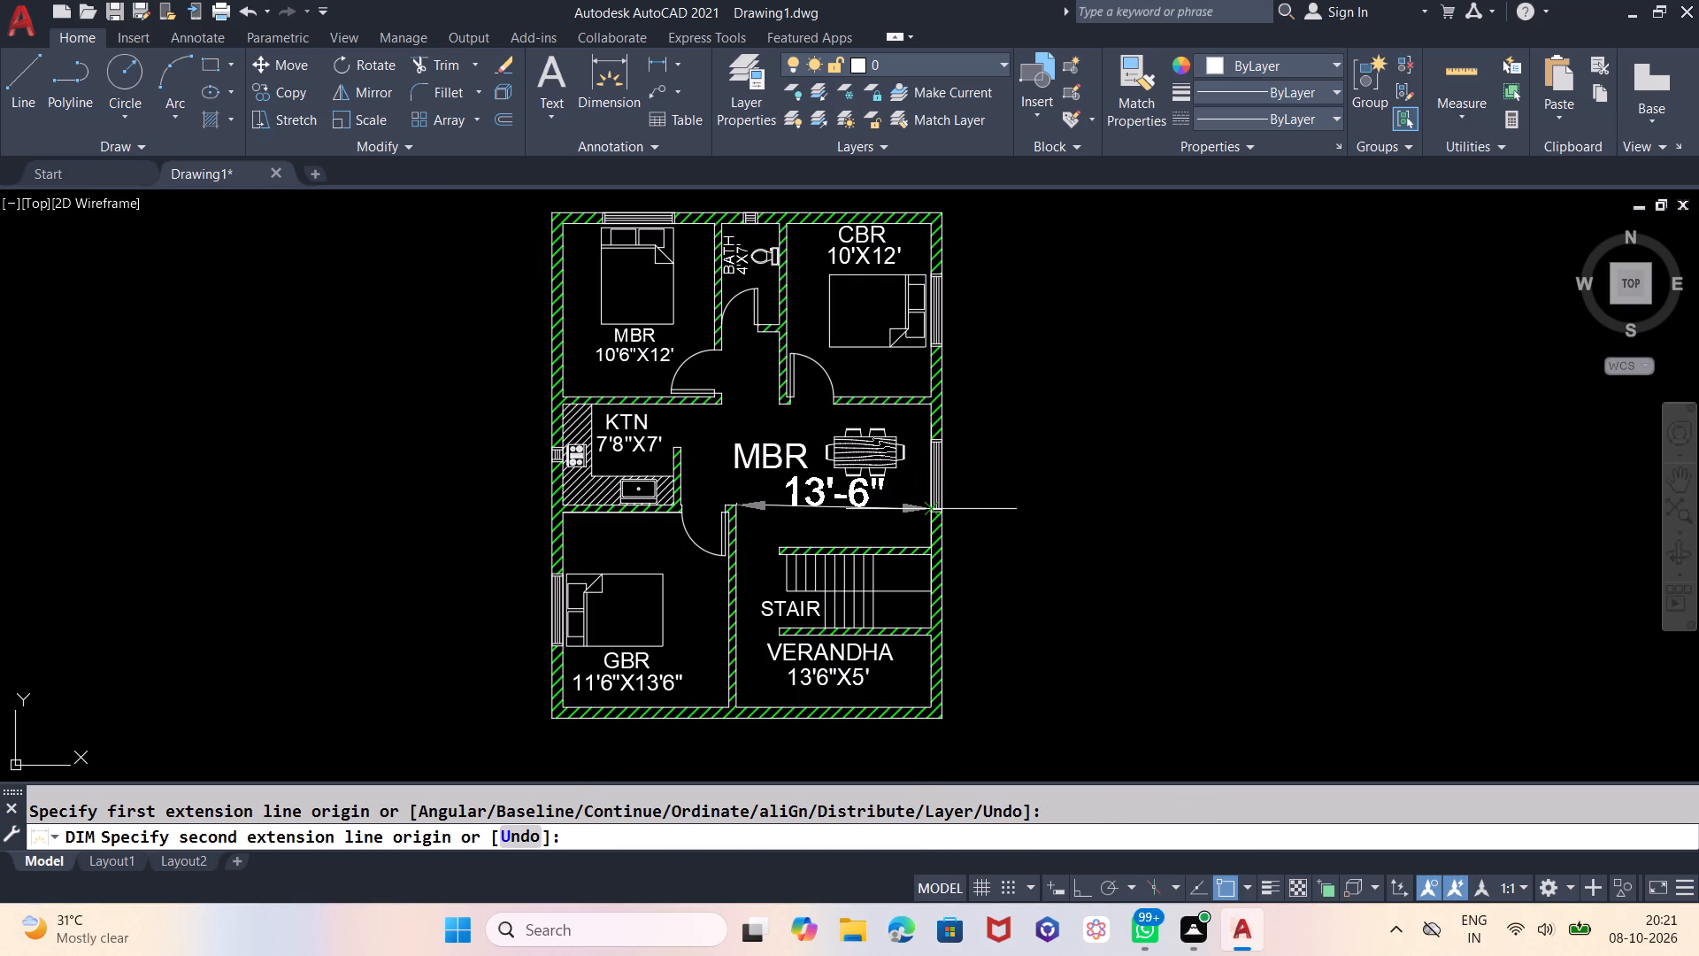
{"action": "left_click", "coordinate": [934, 508]}
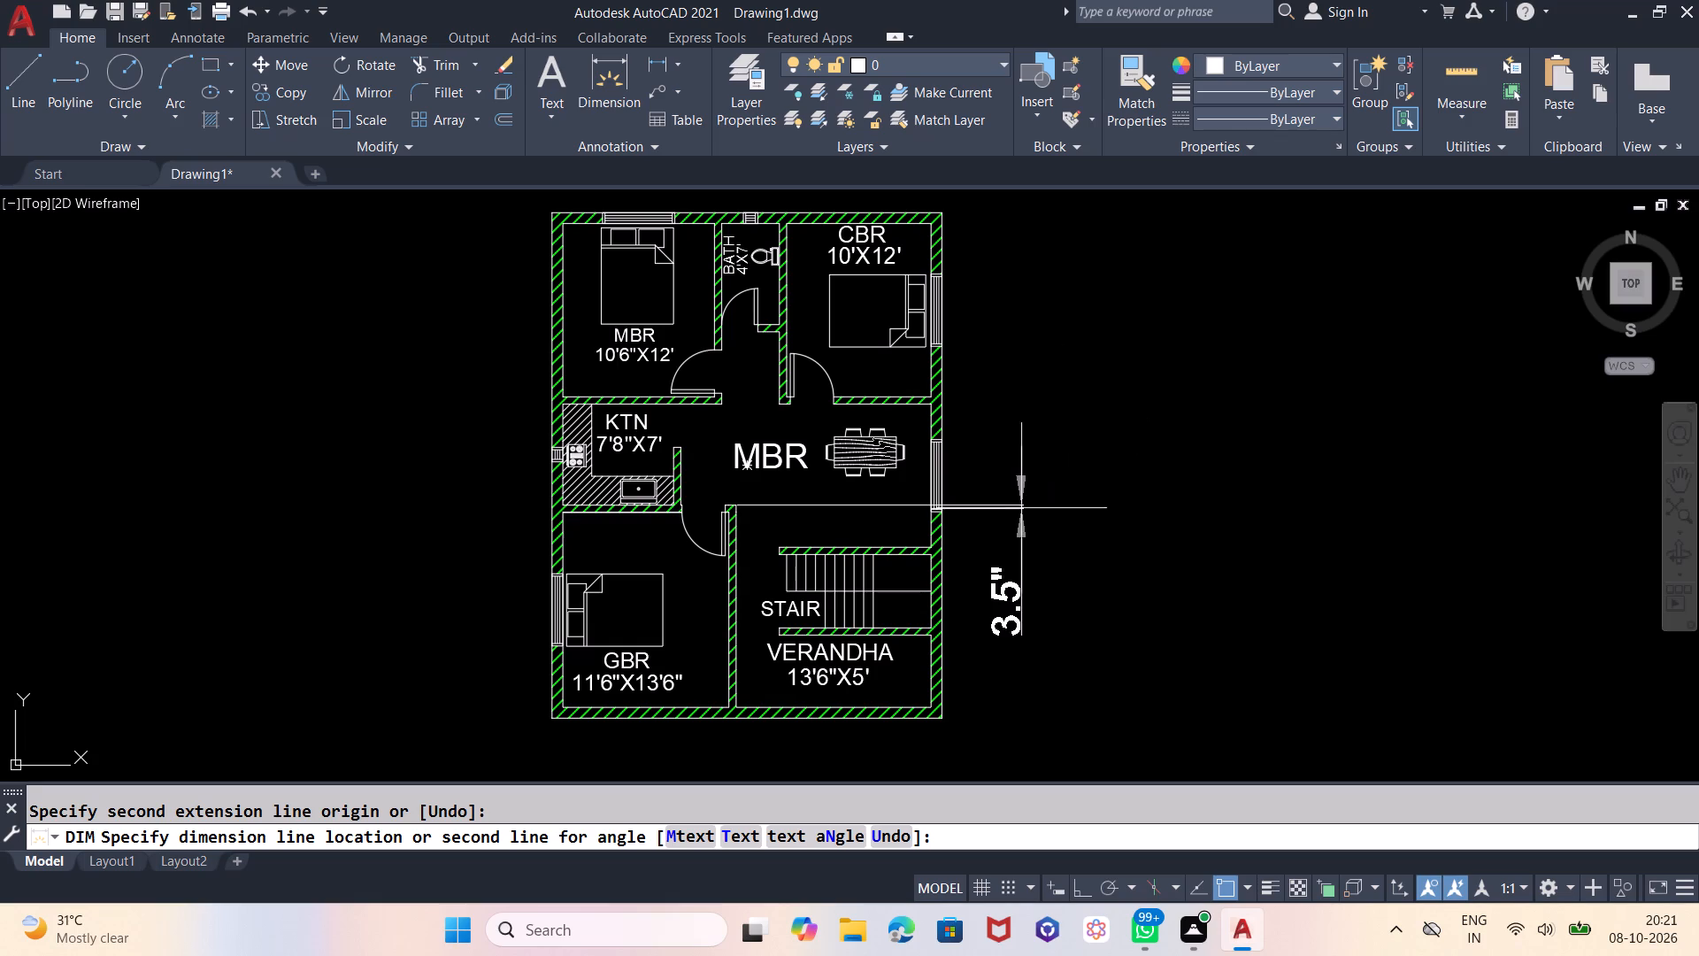
{"action": "left_click", "coordinate": [1001, 761]}
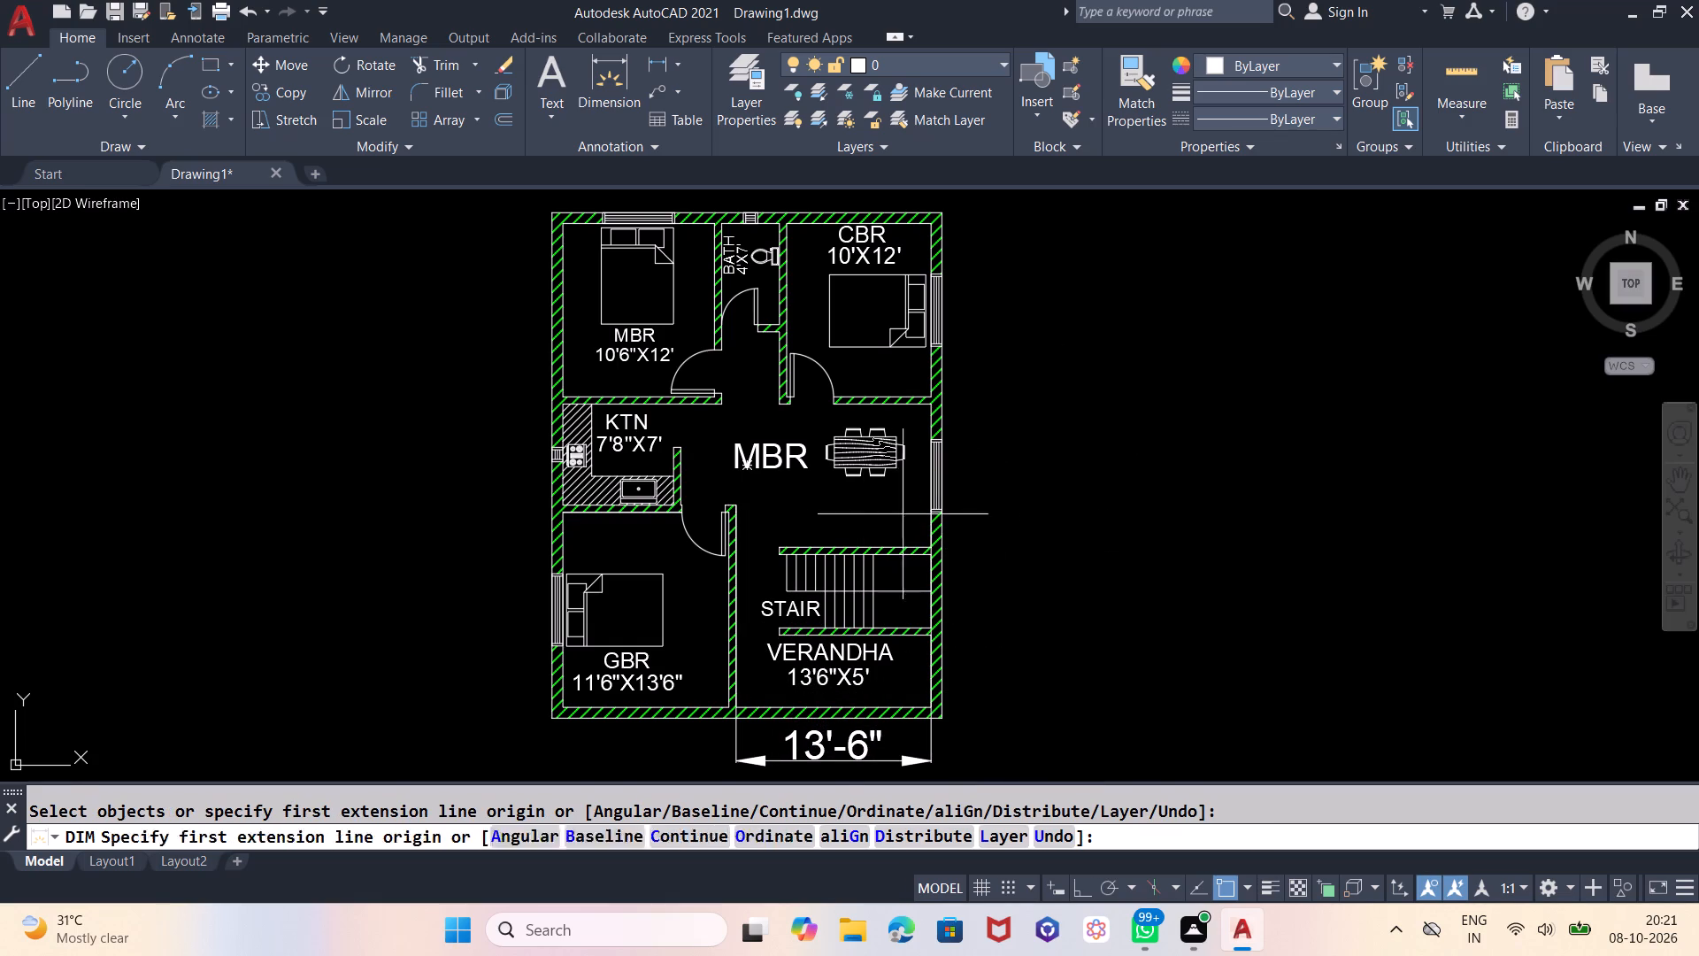
{"action": "left_click", "coordinate": [784, 546]}
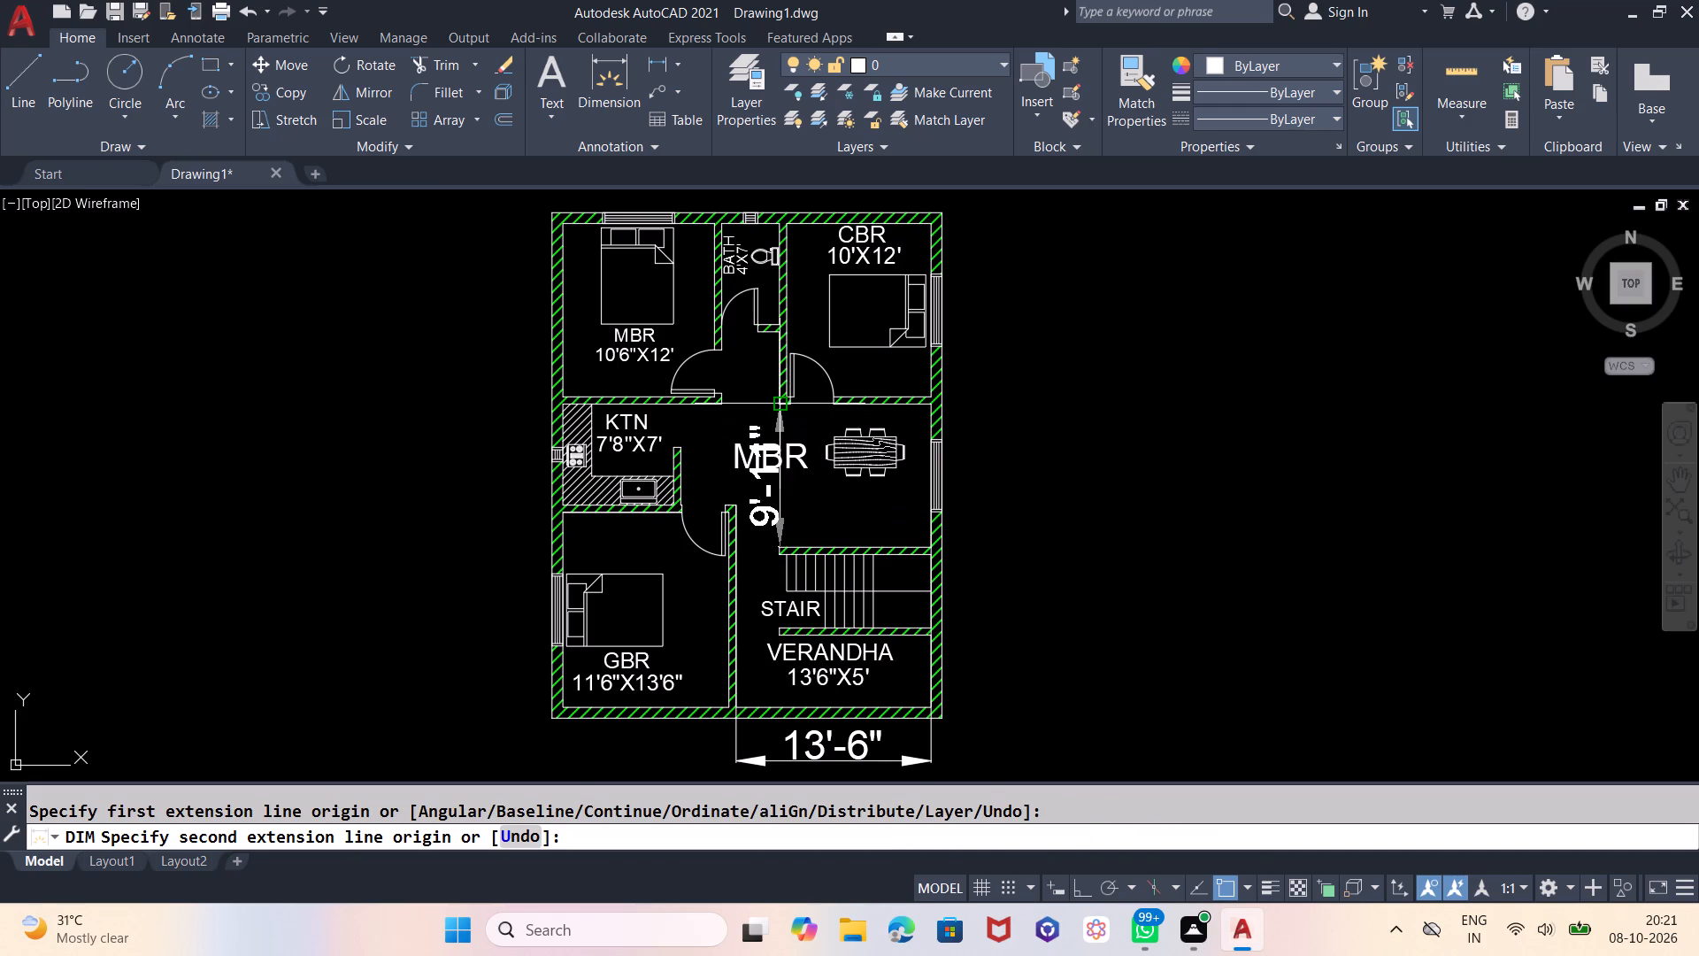
{"action": "left_click", "coordinate": [779, 401]}
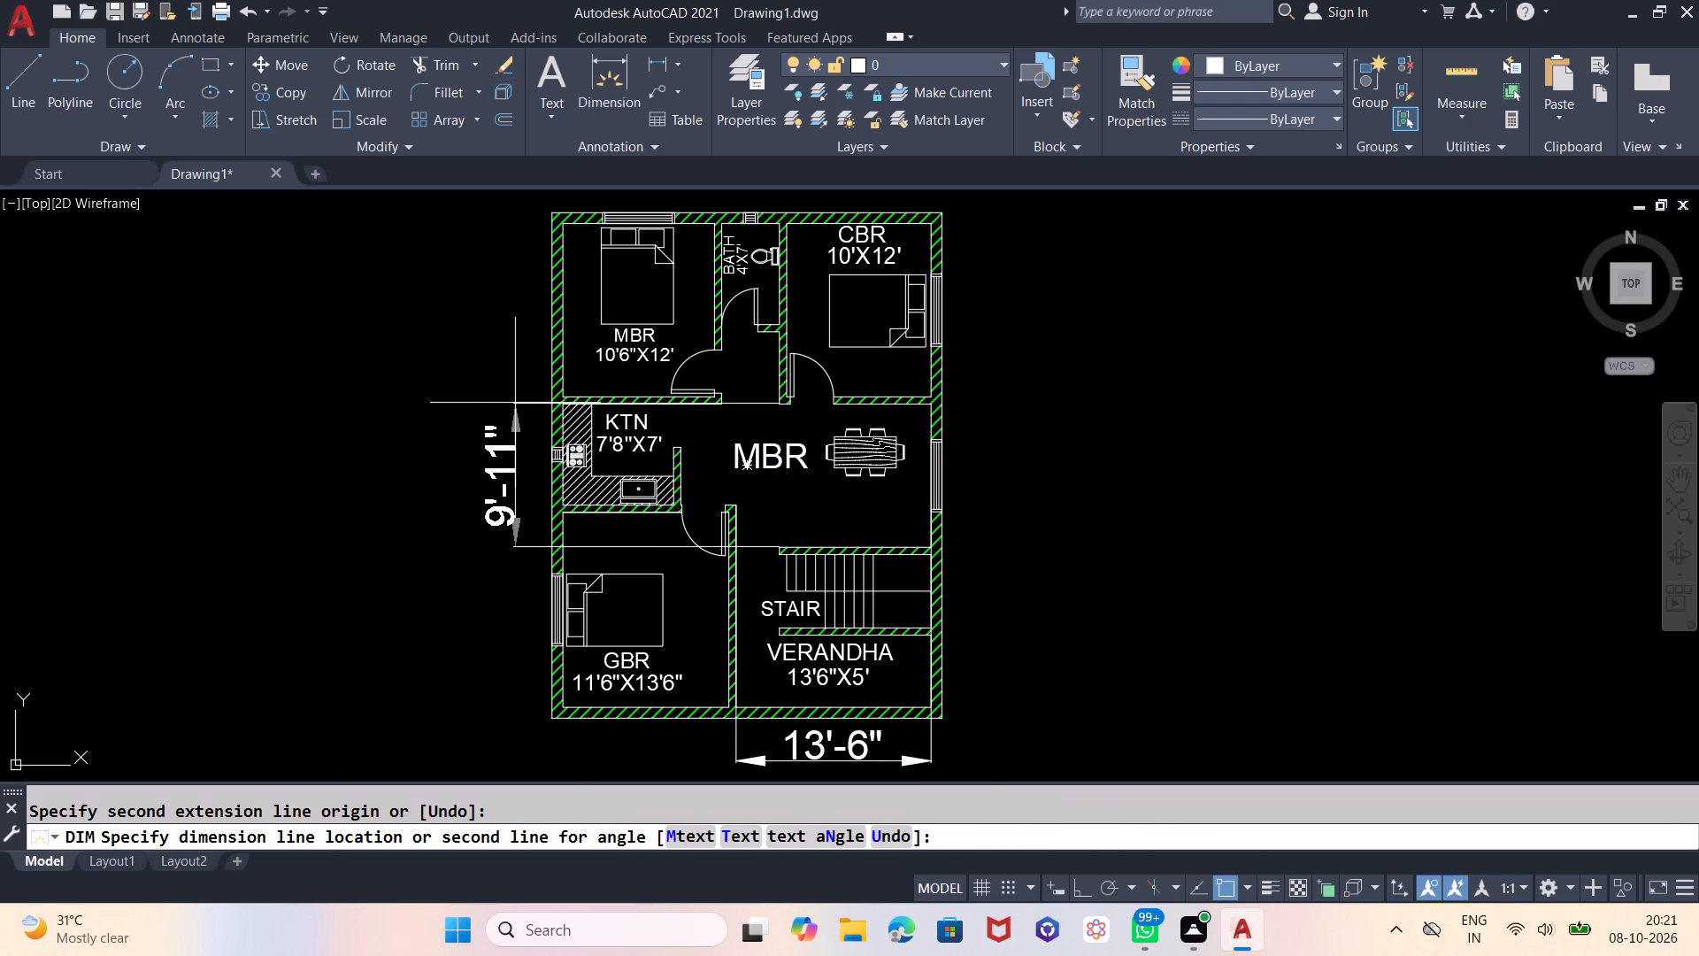
{"action": "left_click", "coordinate": [511, 403]}
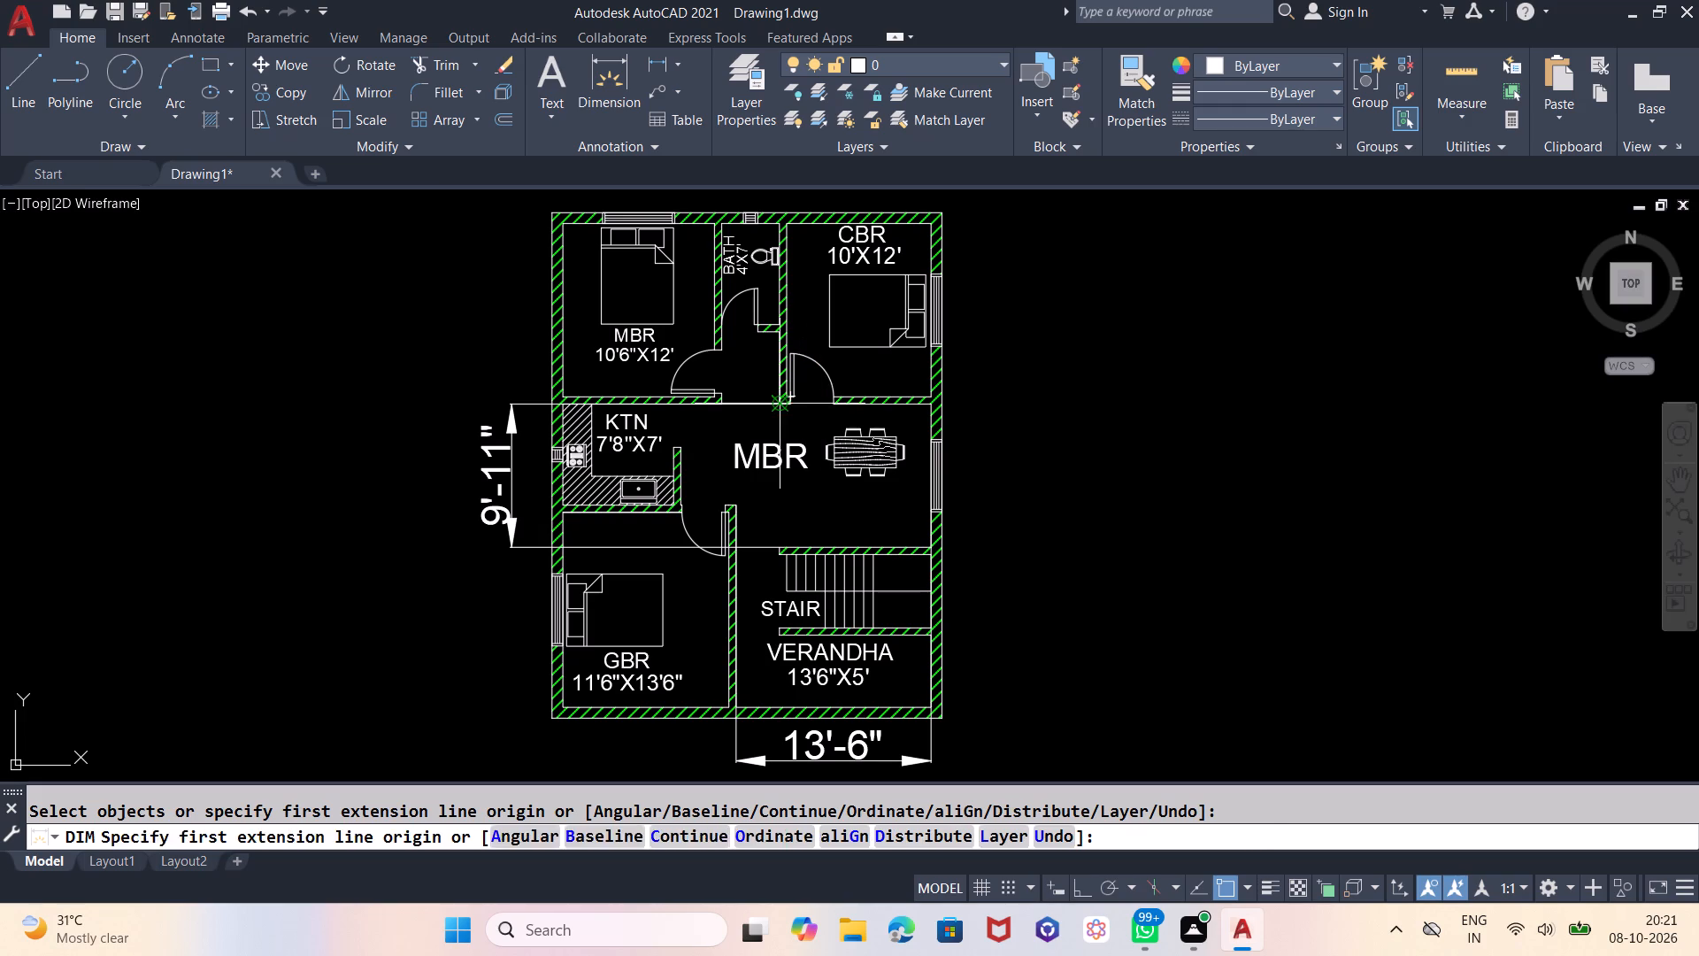
{"action": "left_click", "coordinate": [785, 451]}
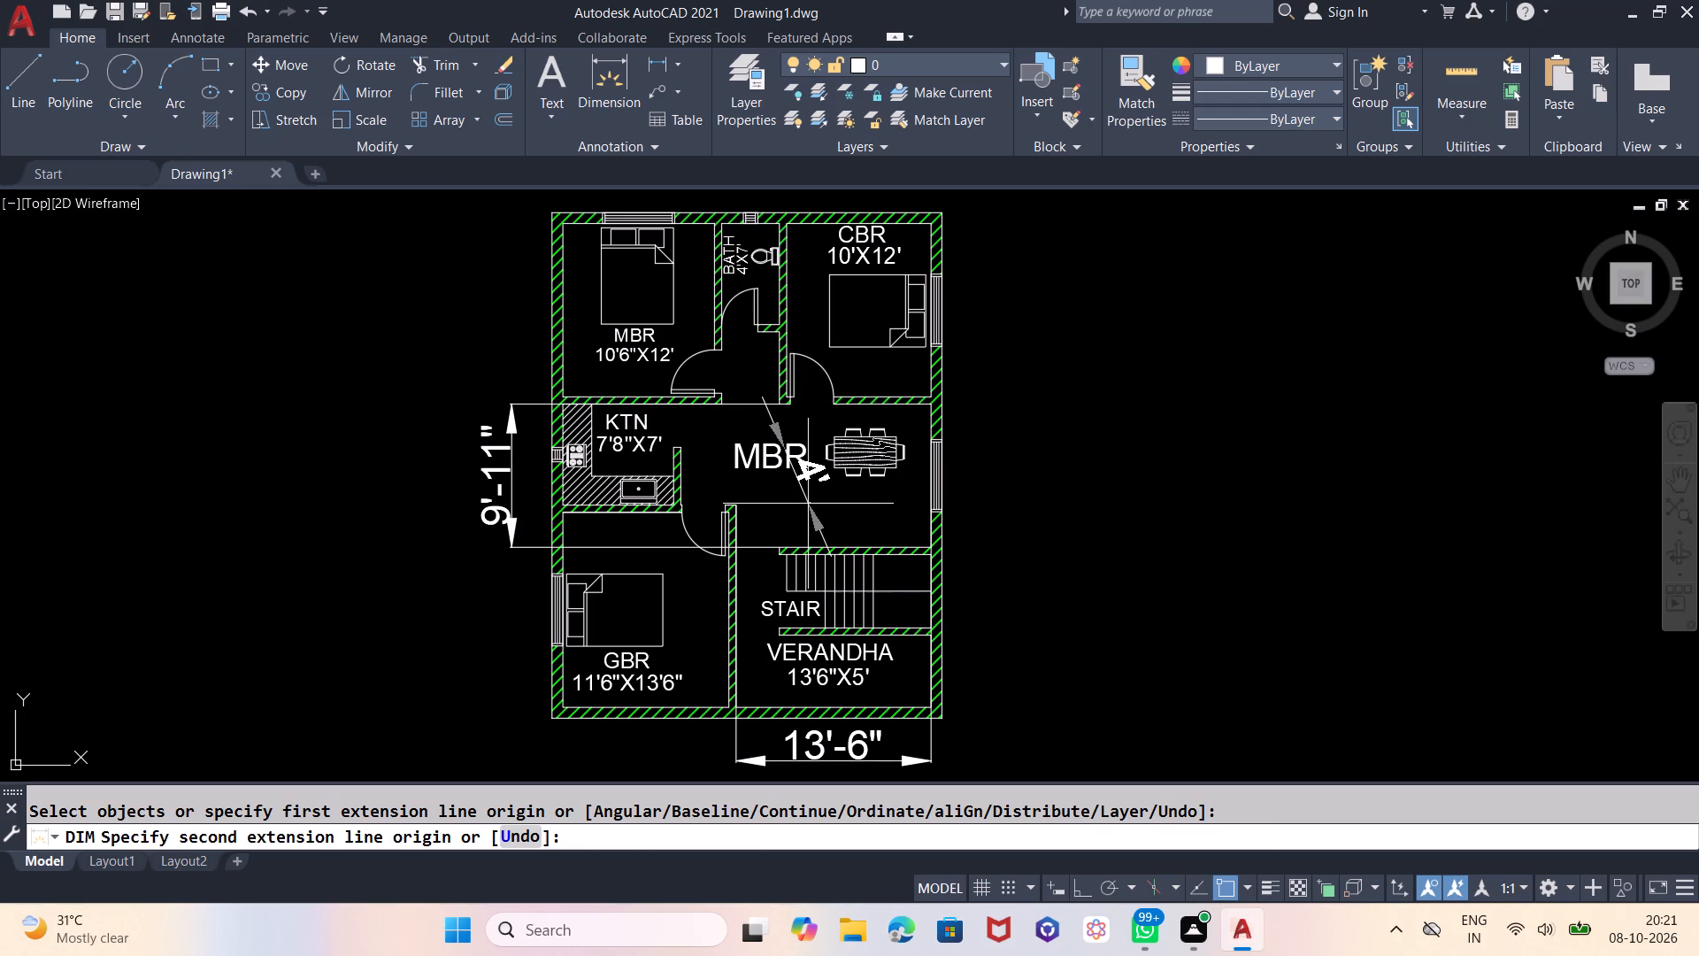
{"action": "key", "text": "Escape"}
Replace the text of the large MBR label in the central hall with HALL and DINING on two lines.
{"action": "left_click", "coordinate": [782, 456]}
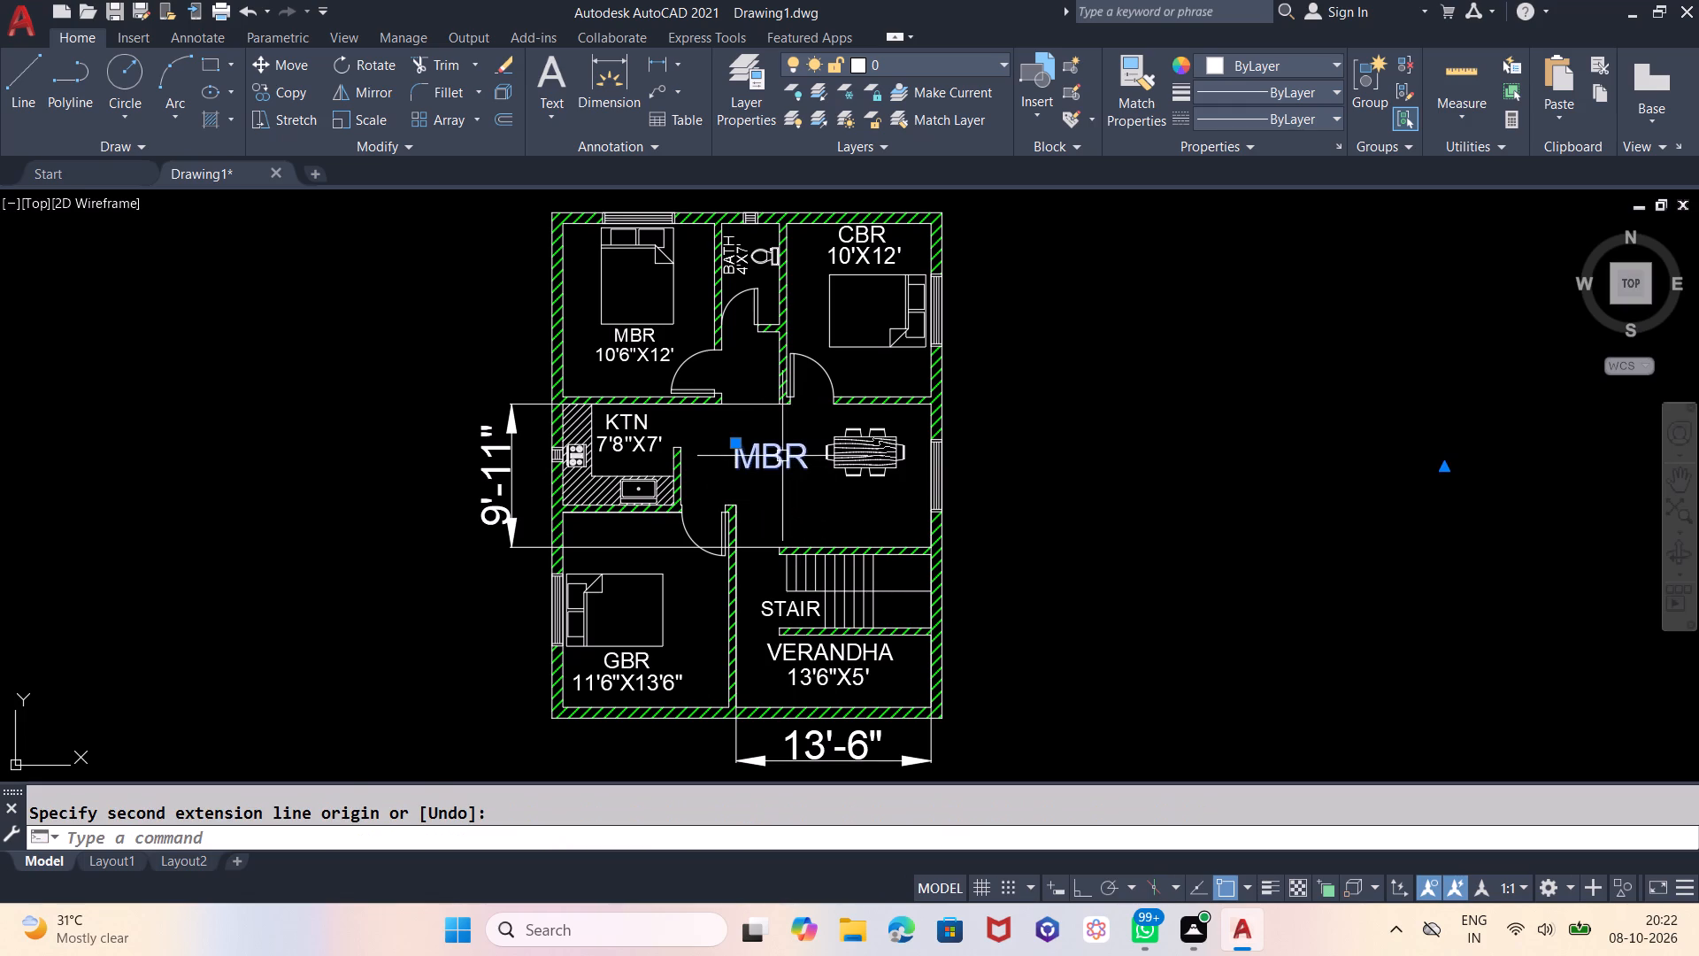
{"action": "left_click", "coordinate": [782, 456]}
{"action": "left_click", "coordinate": [821, 454]}
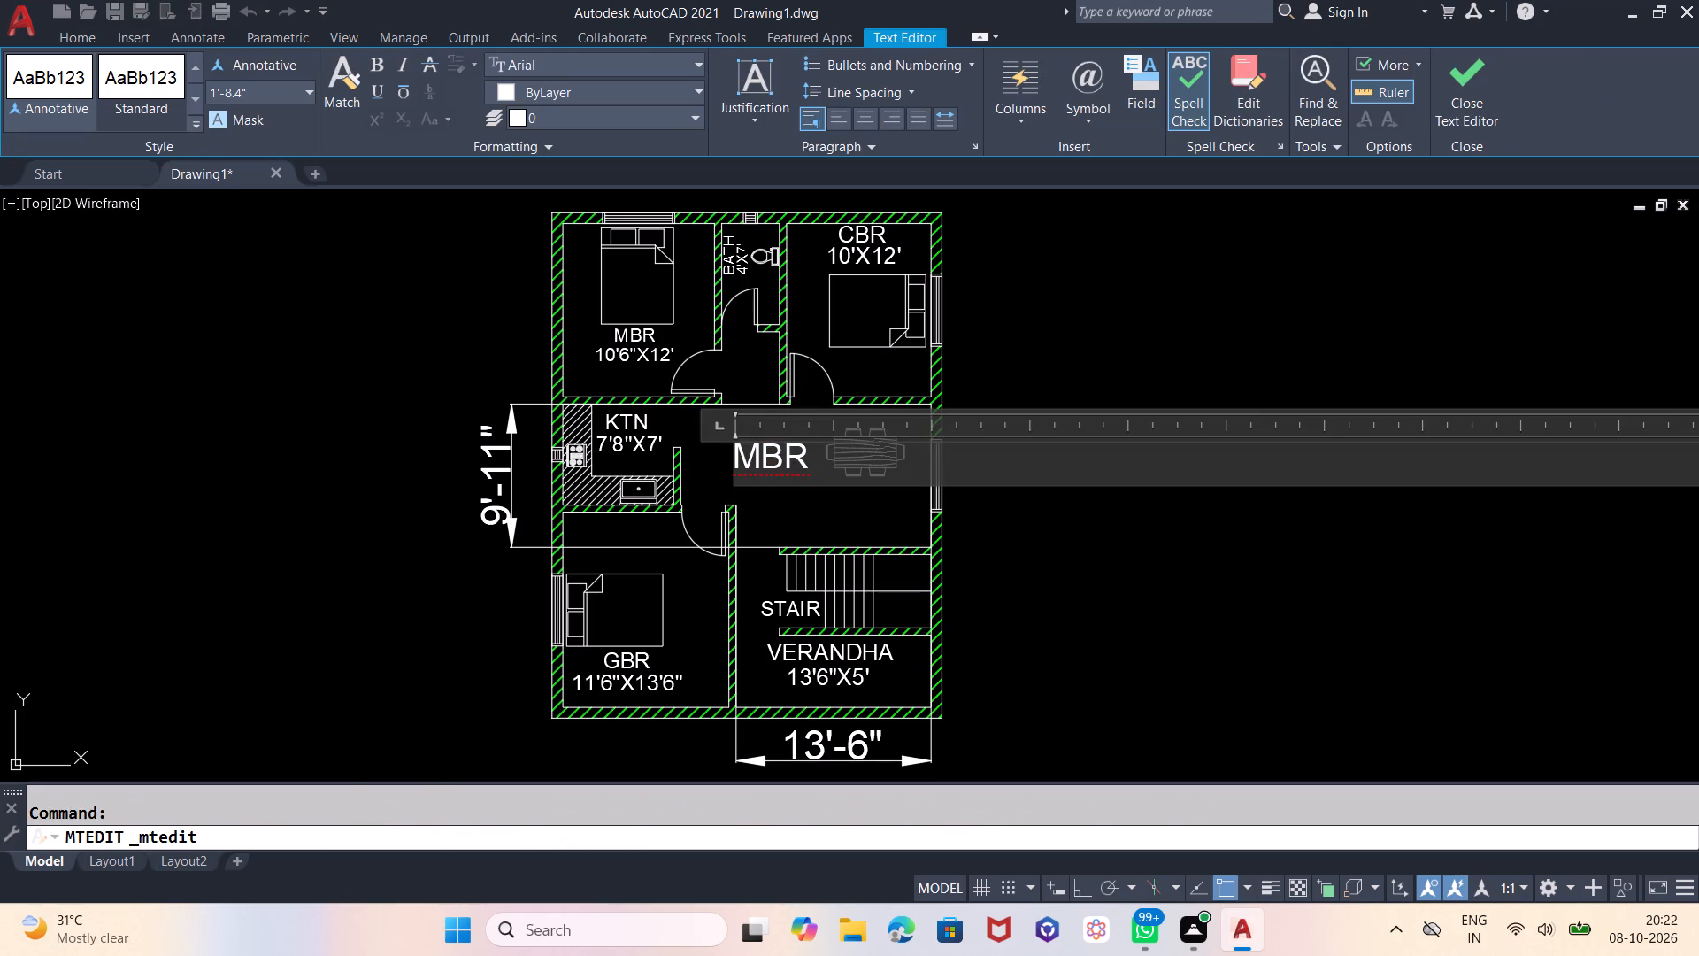
{"action": "key", "text": "BackSpace"}
{"action": "key", "text": "BackSpace"}
{"action": "key", "text": "BackSpace"}
{"action": "key", "text": "BackSpace"}
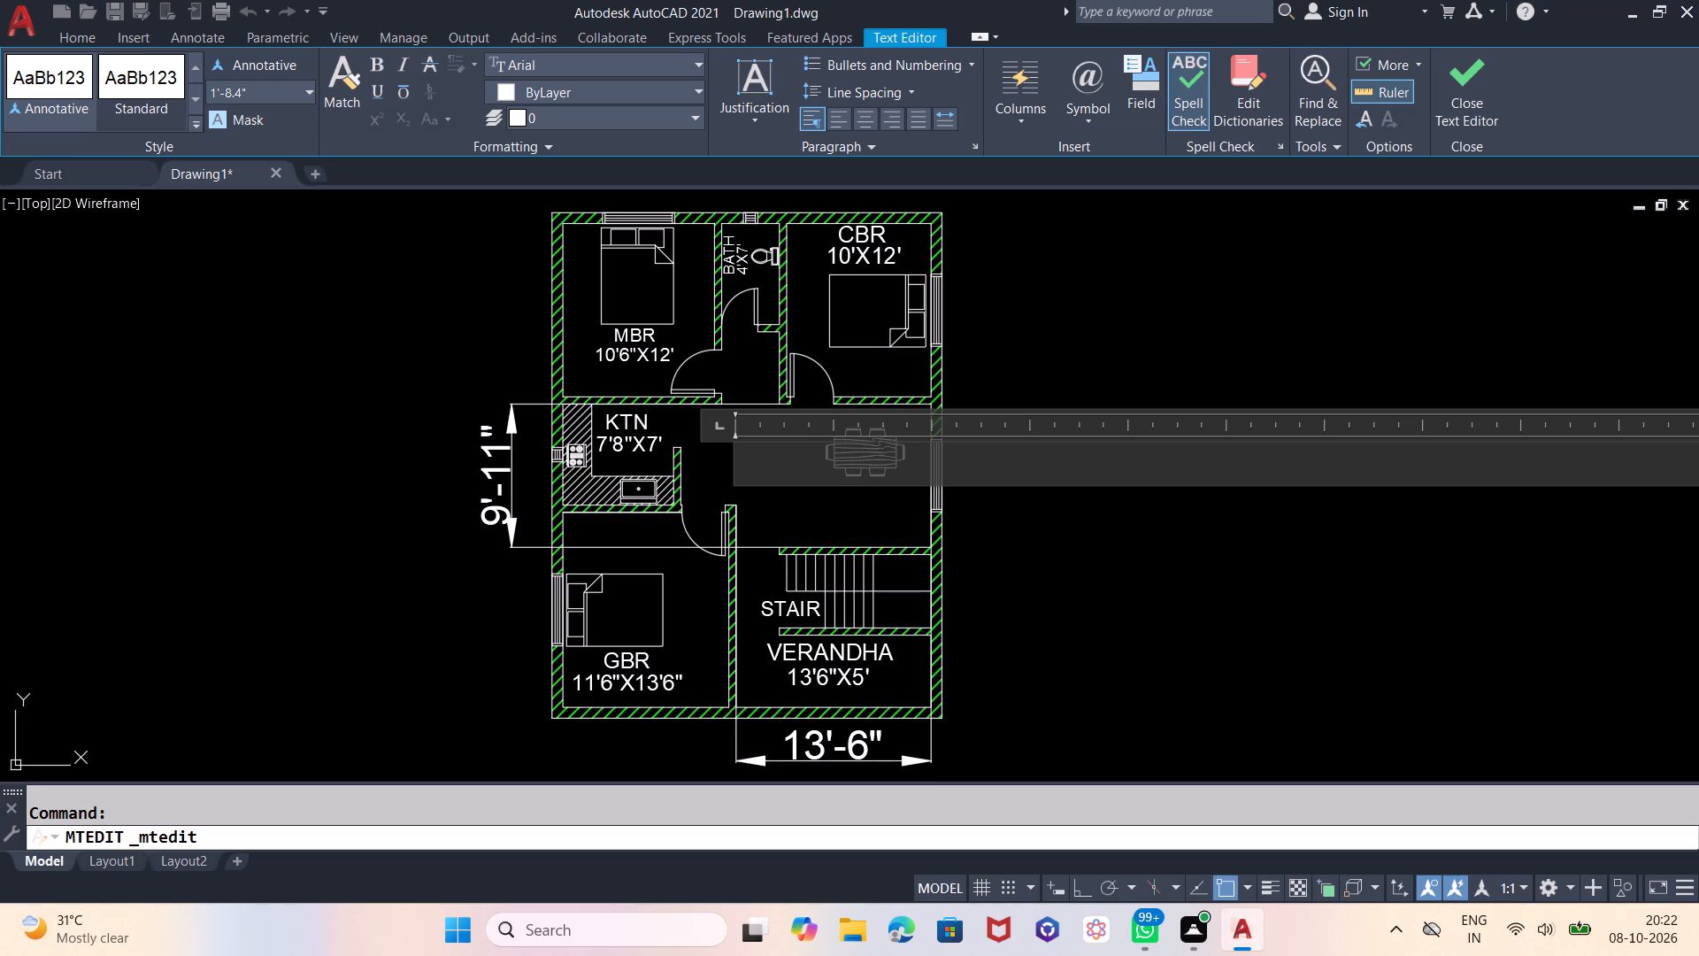
{"action": "type", "text": "HALL"}
{"action": "key", "text": "Return"}
{"action": "type", "text": "DINING"}
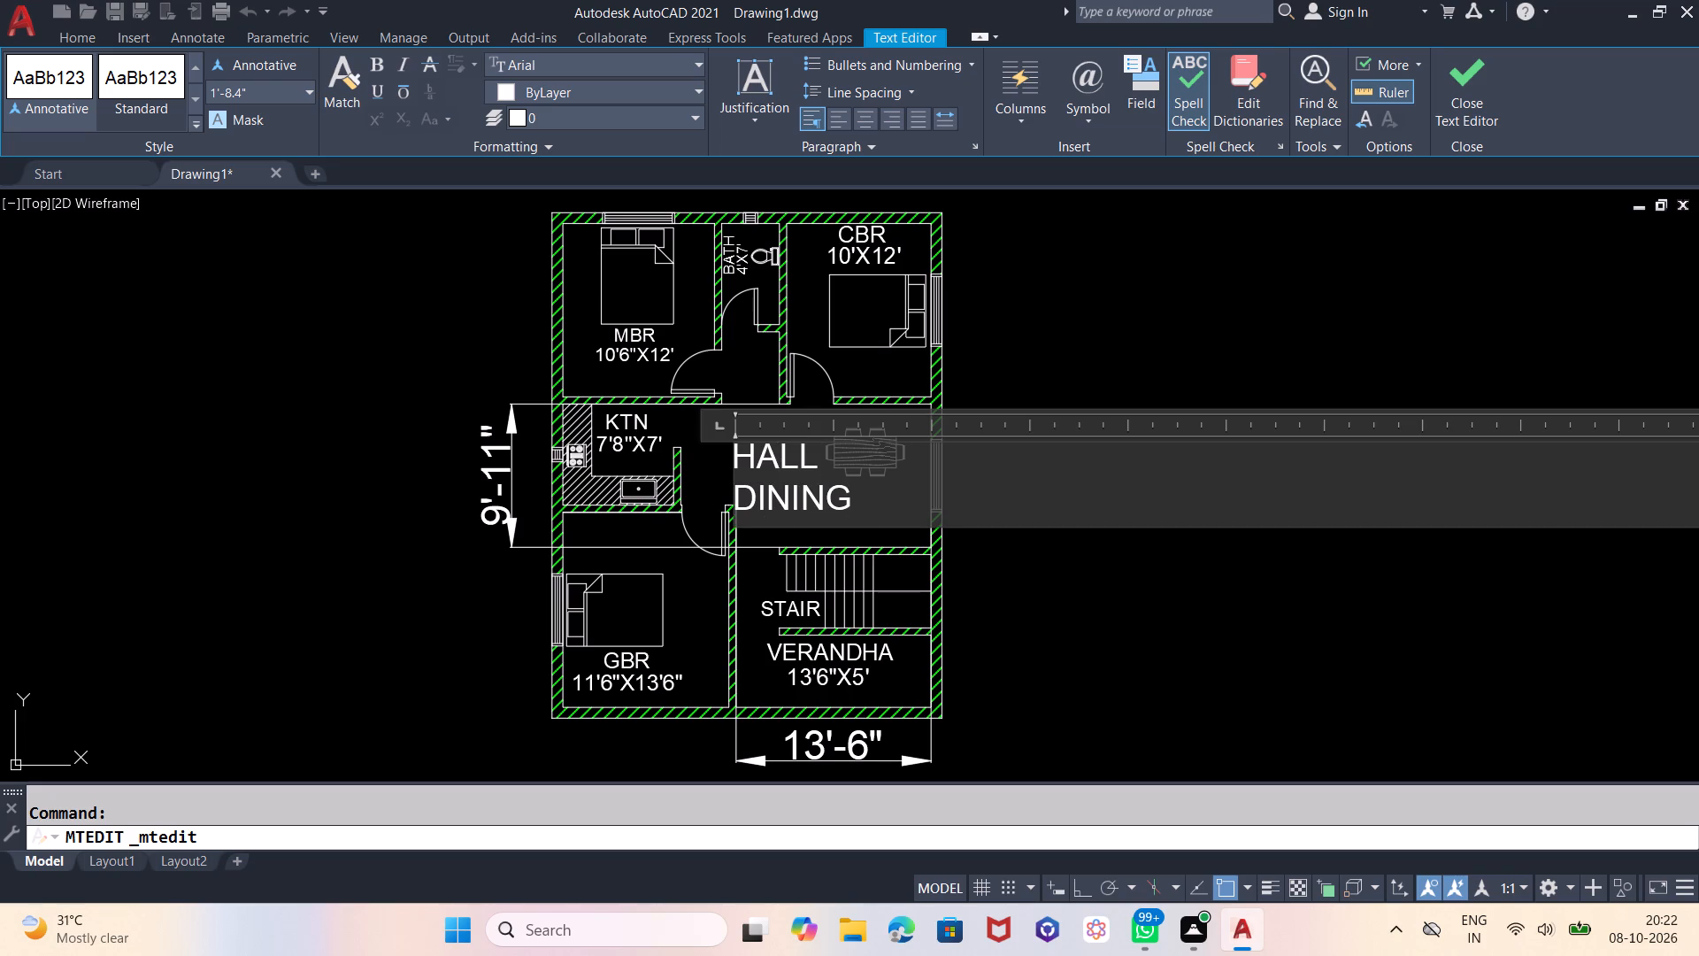
{"action": "left_click", "coordinate": [1040, 337]}
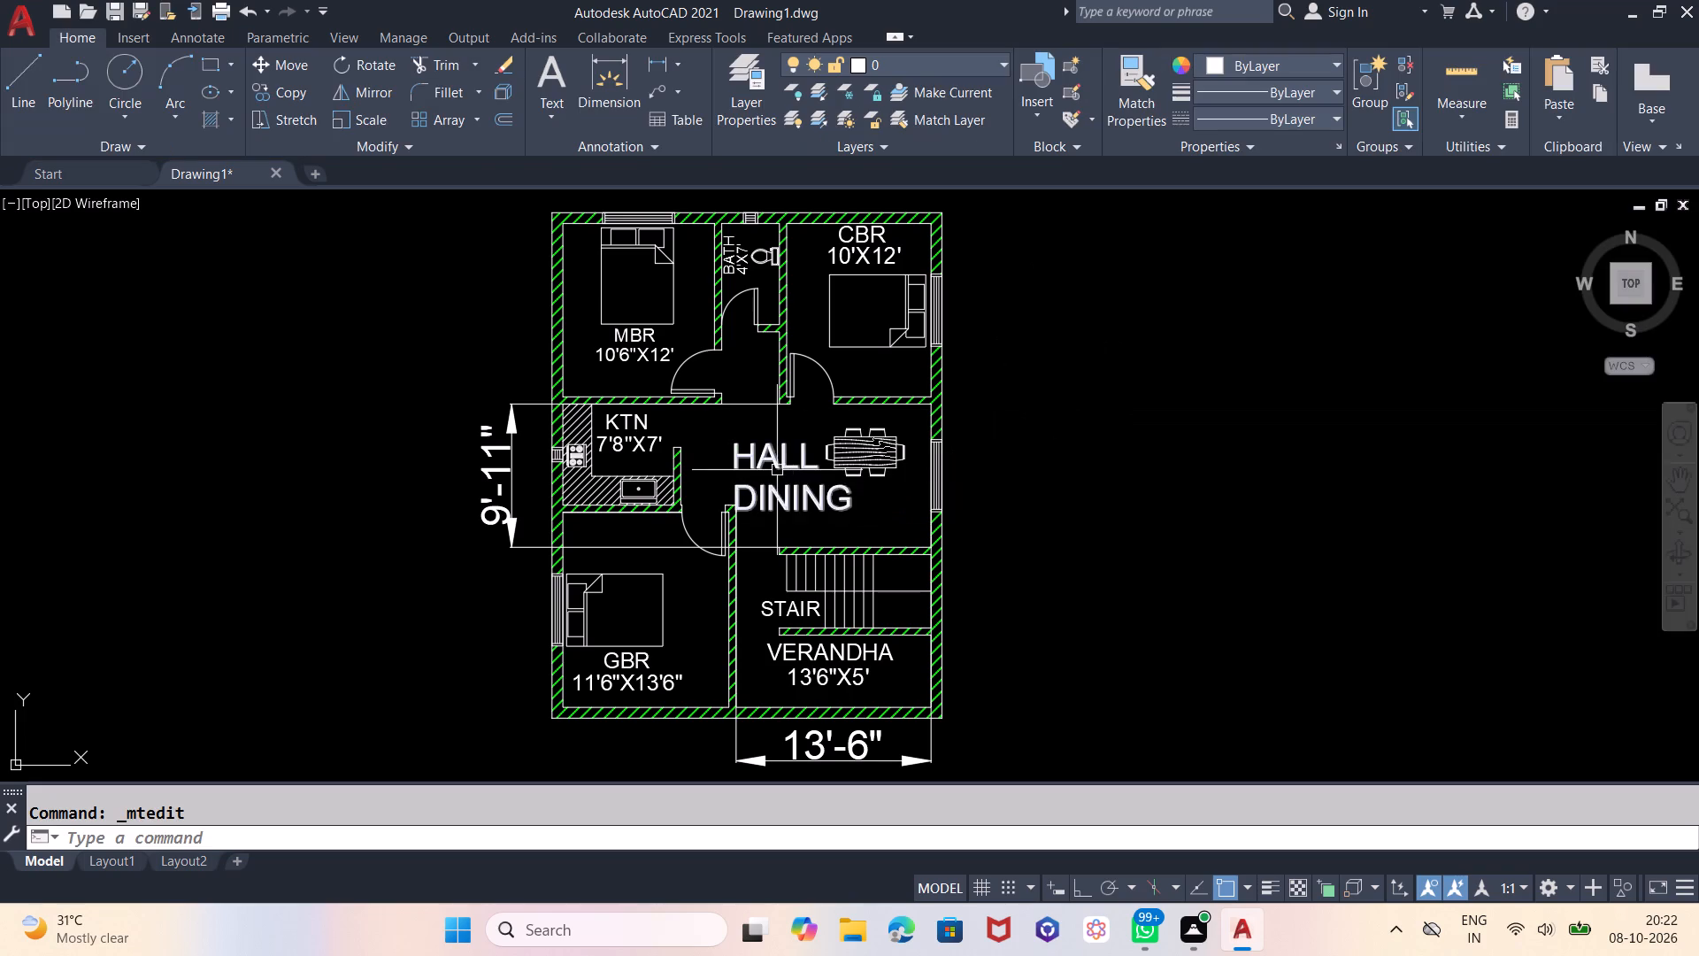
Scale the HALL DINING label down to about the size of the finished room labels.
{"action": "left_click", "coordinate": [777, 468]}
{"action": "type", "text": "SC"}
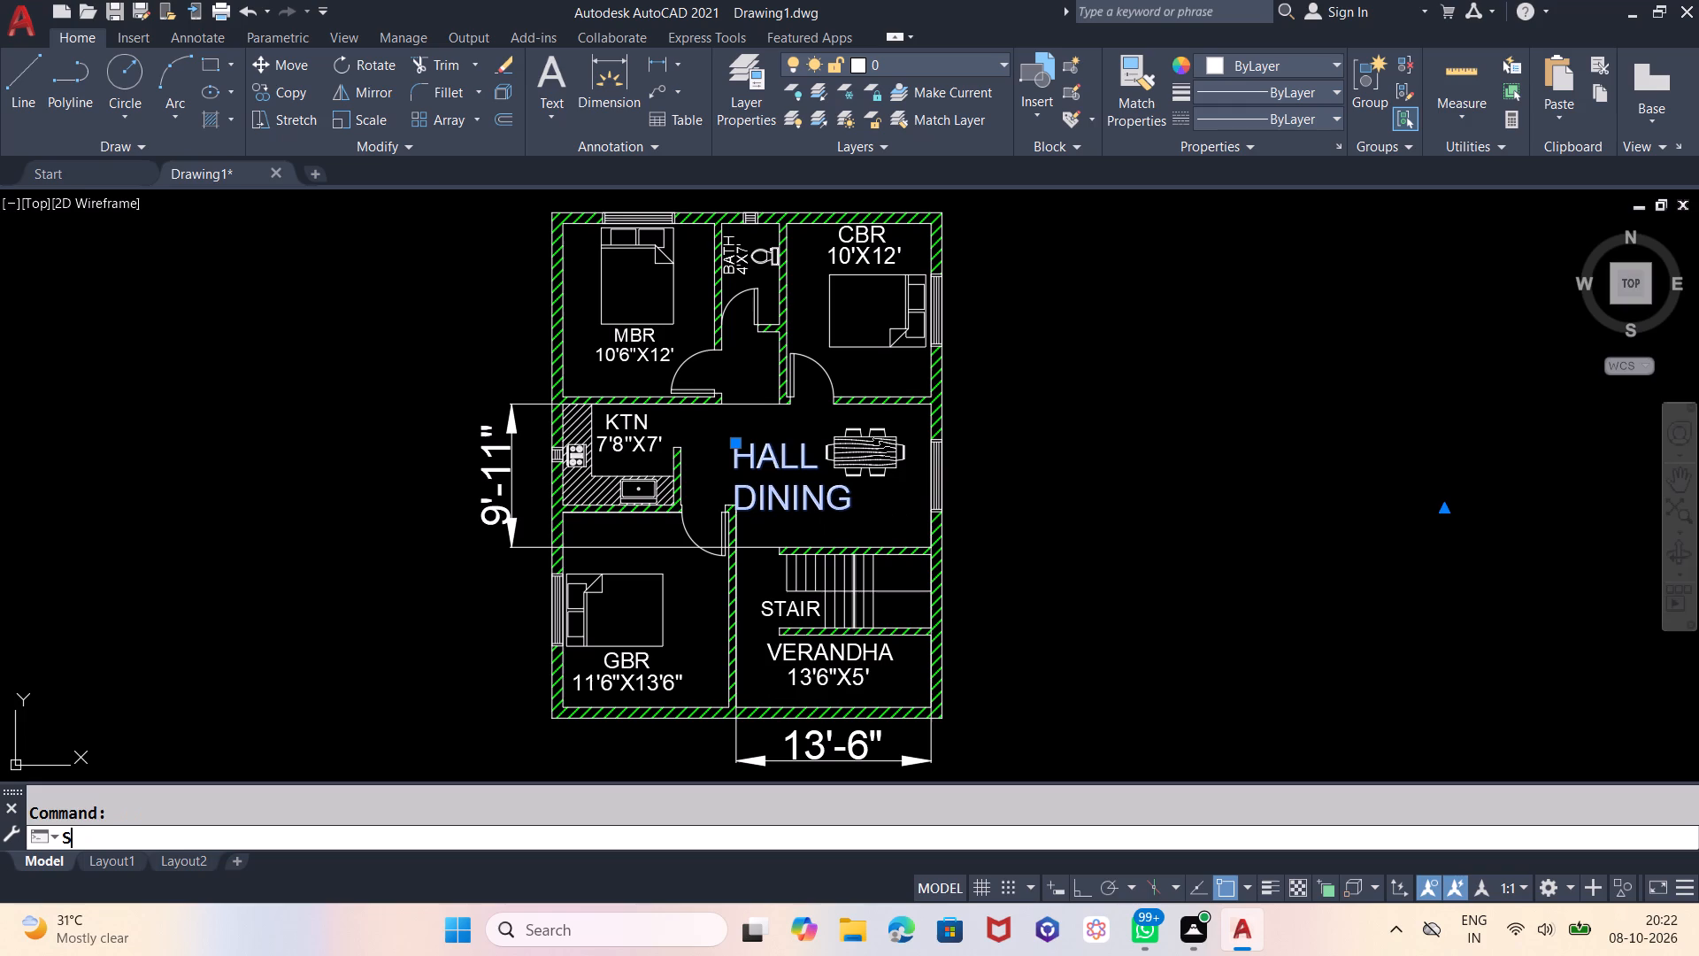
{"action": "key", "text": "Return"}
{"action": "left_click", "coordinate": [792, 515]}
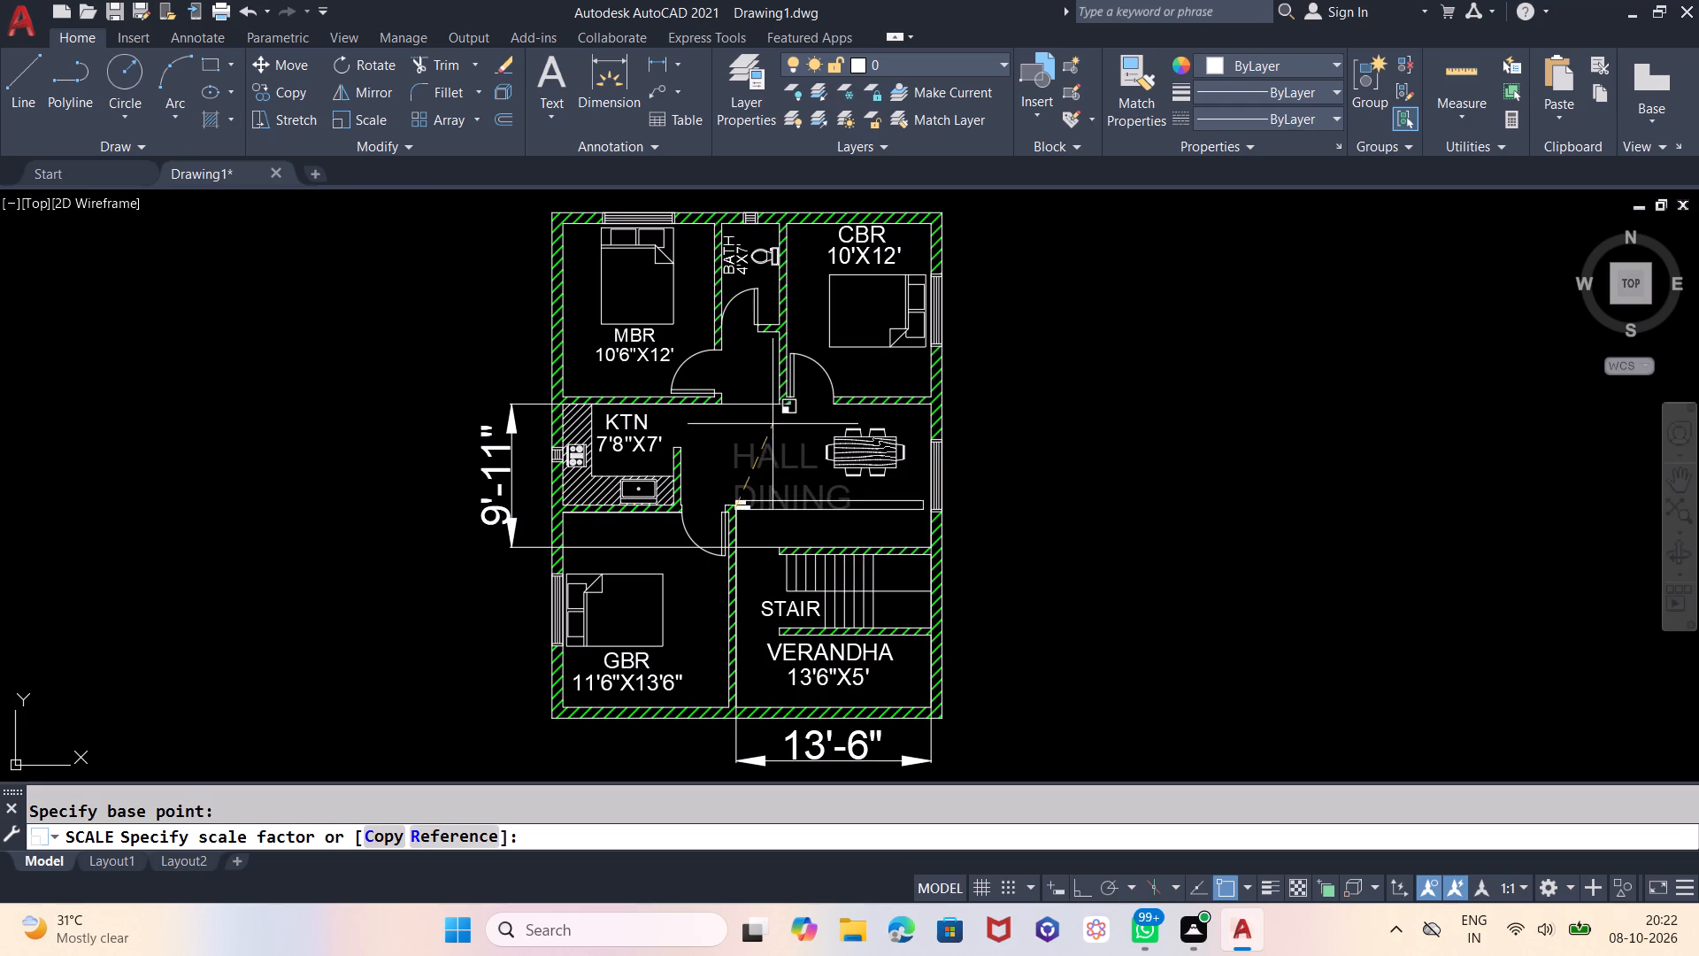
{"action": "left_click", "coordinate": [1043, 351]}
Move the HALL DINING label north so it sits between the kitchen and the dining table.
{"action": "left_click", "coordinate": [745, 493]}
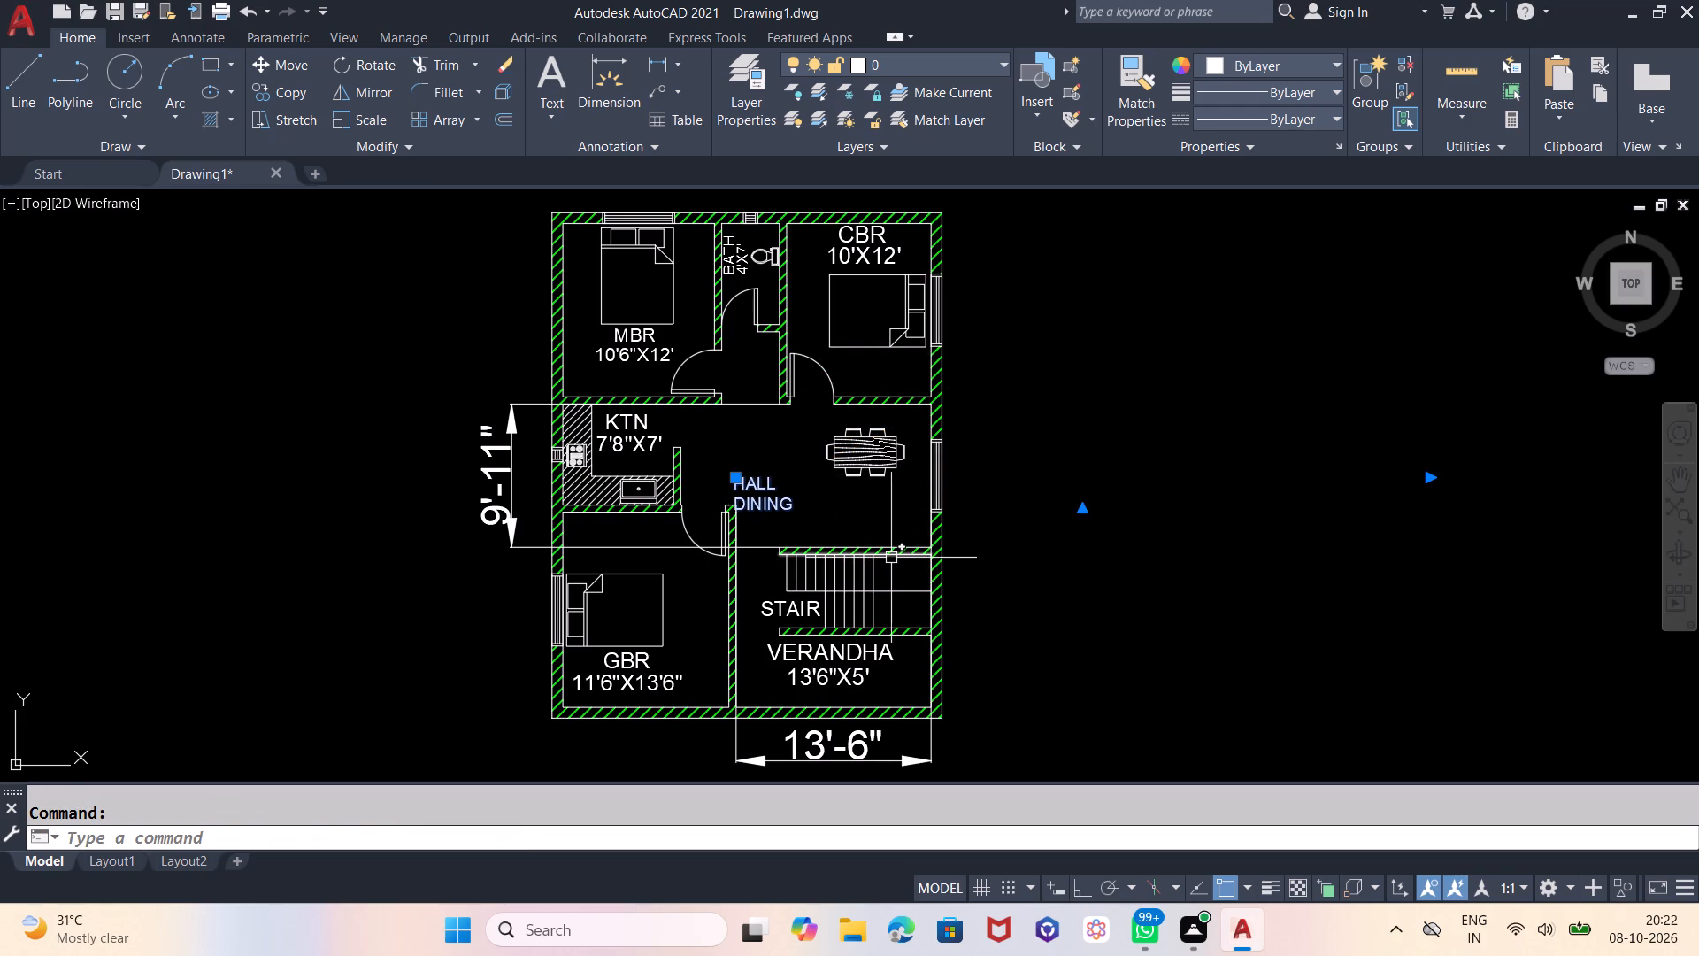
{"action": "key", "text": "m"}
{"action": "key", "text": "Return"}
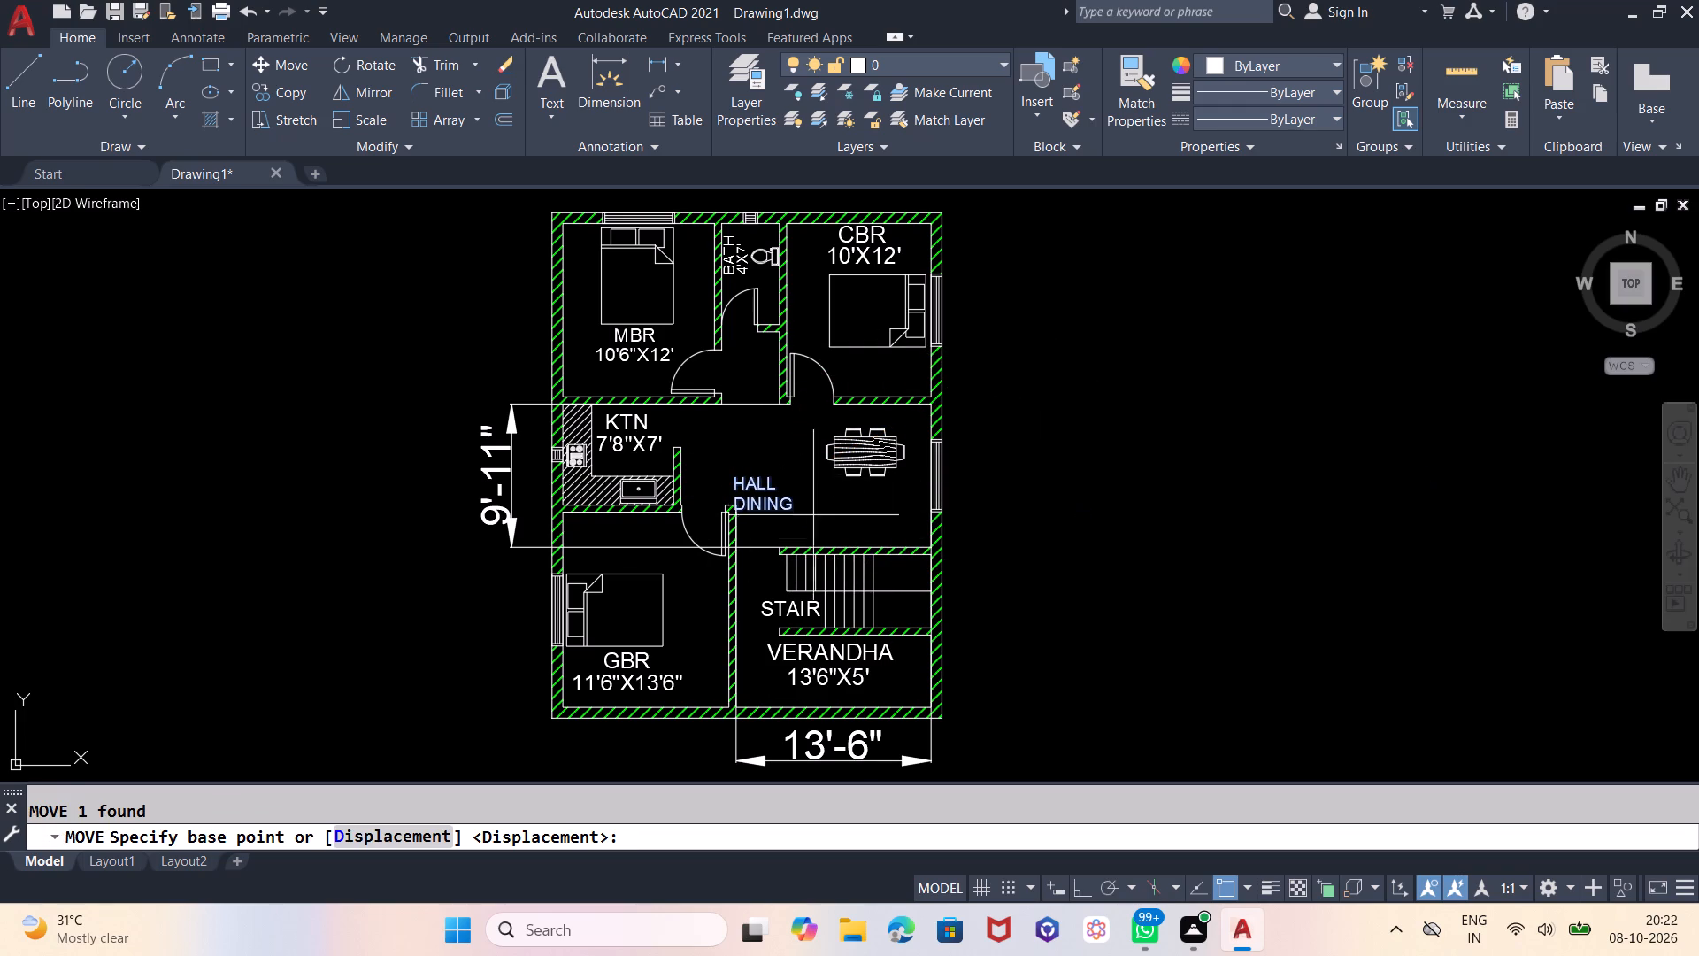
{"action": "left_click", "coordinate": [803, 511]}
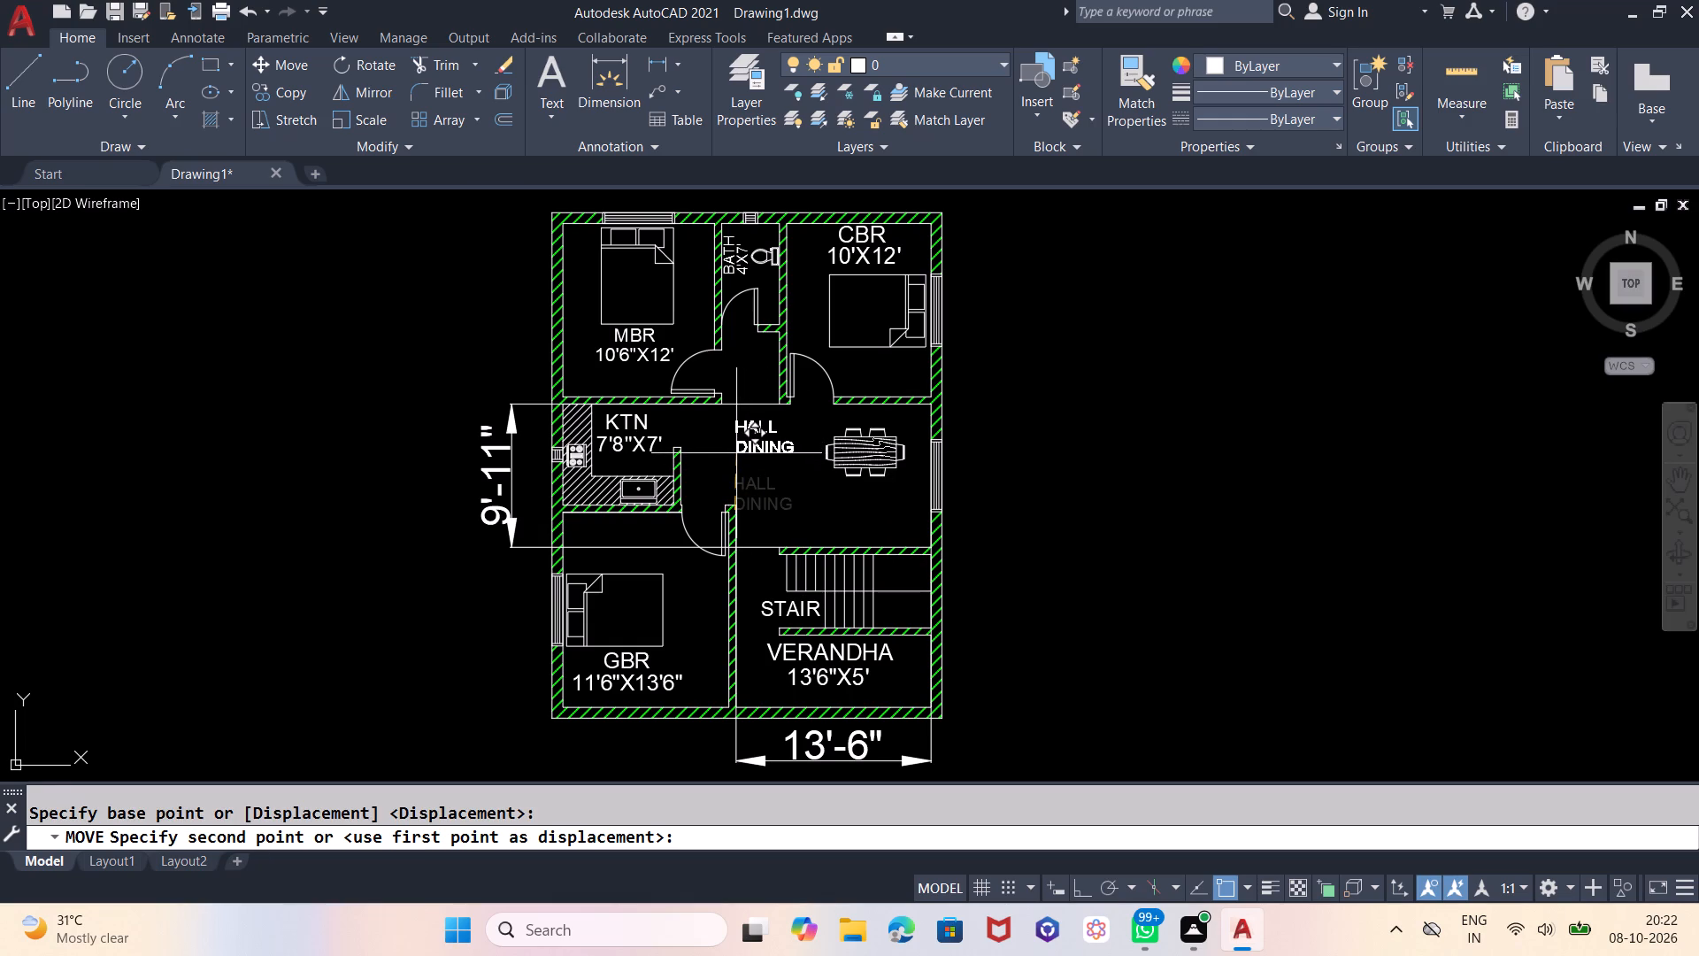
{"action": "left_click", "coordinate": [736, 453]}
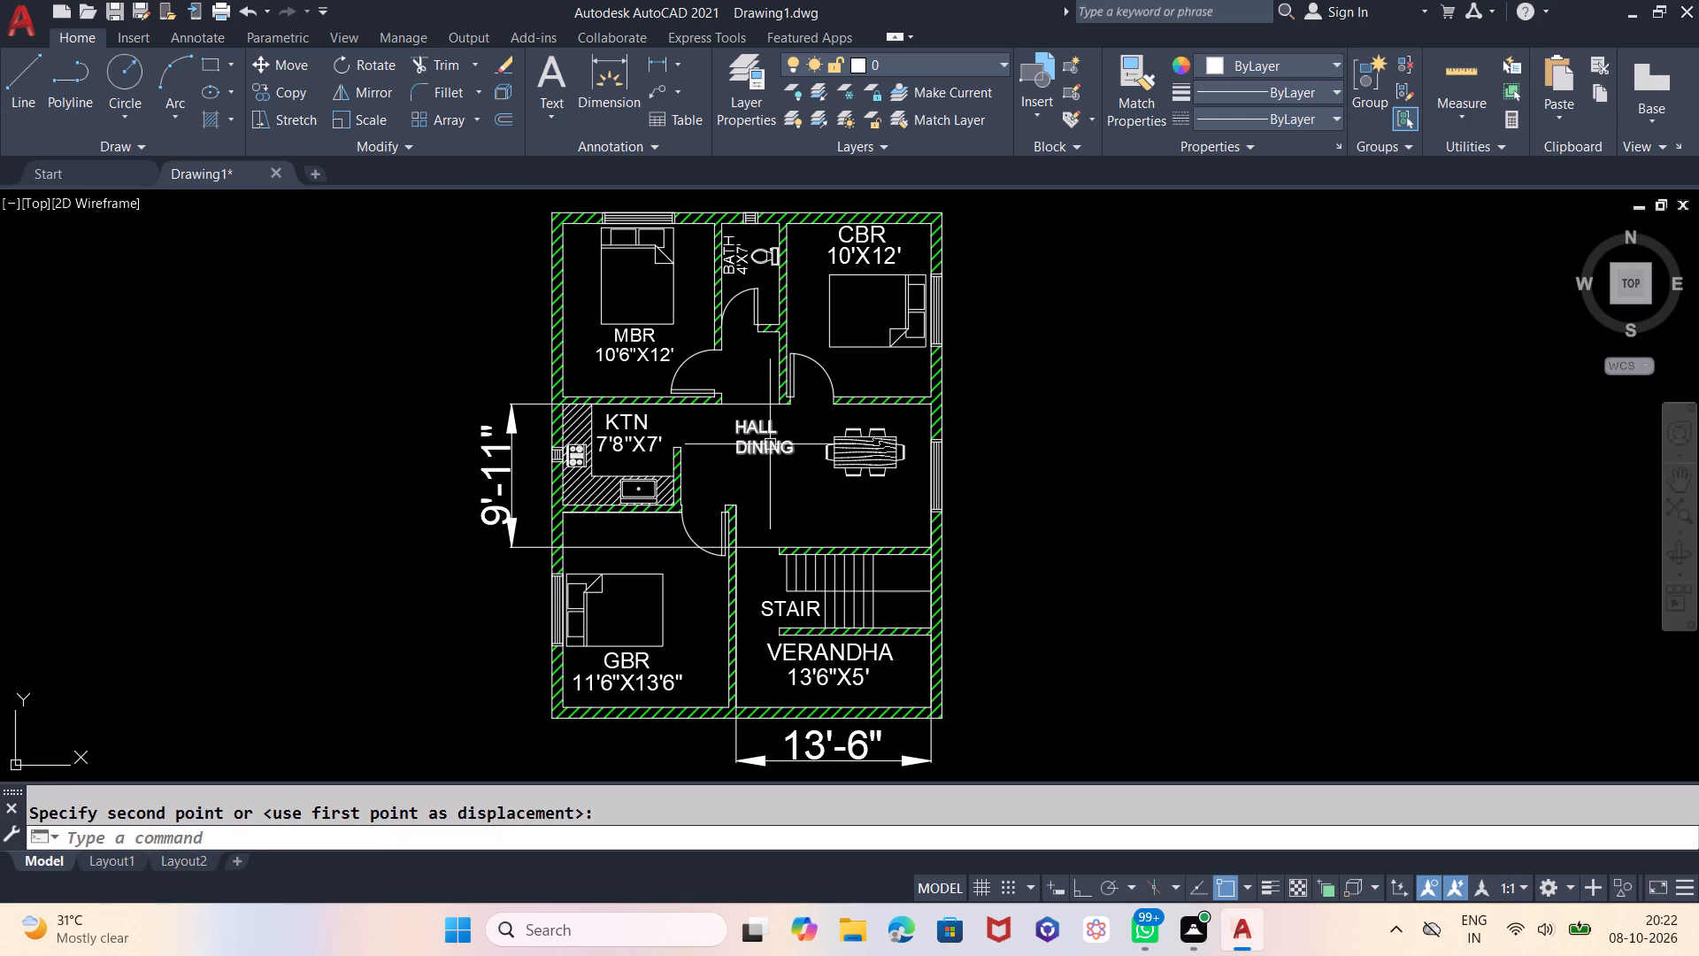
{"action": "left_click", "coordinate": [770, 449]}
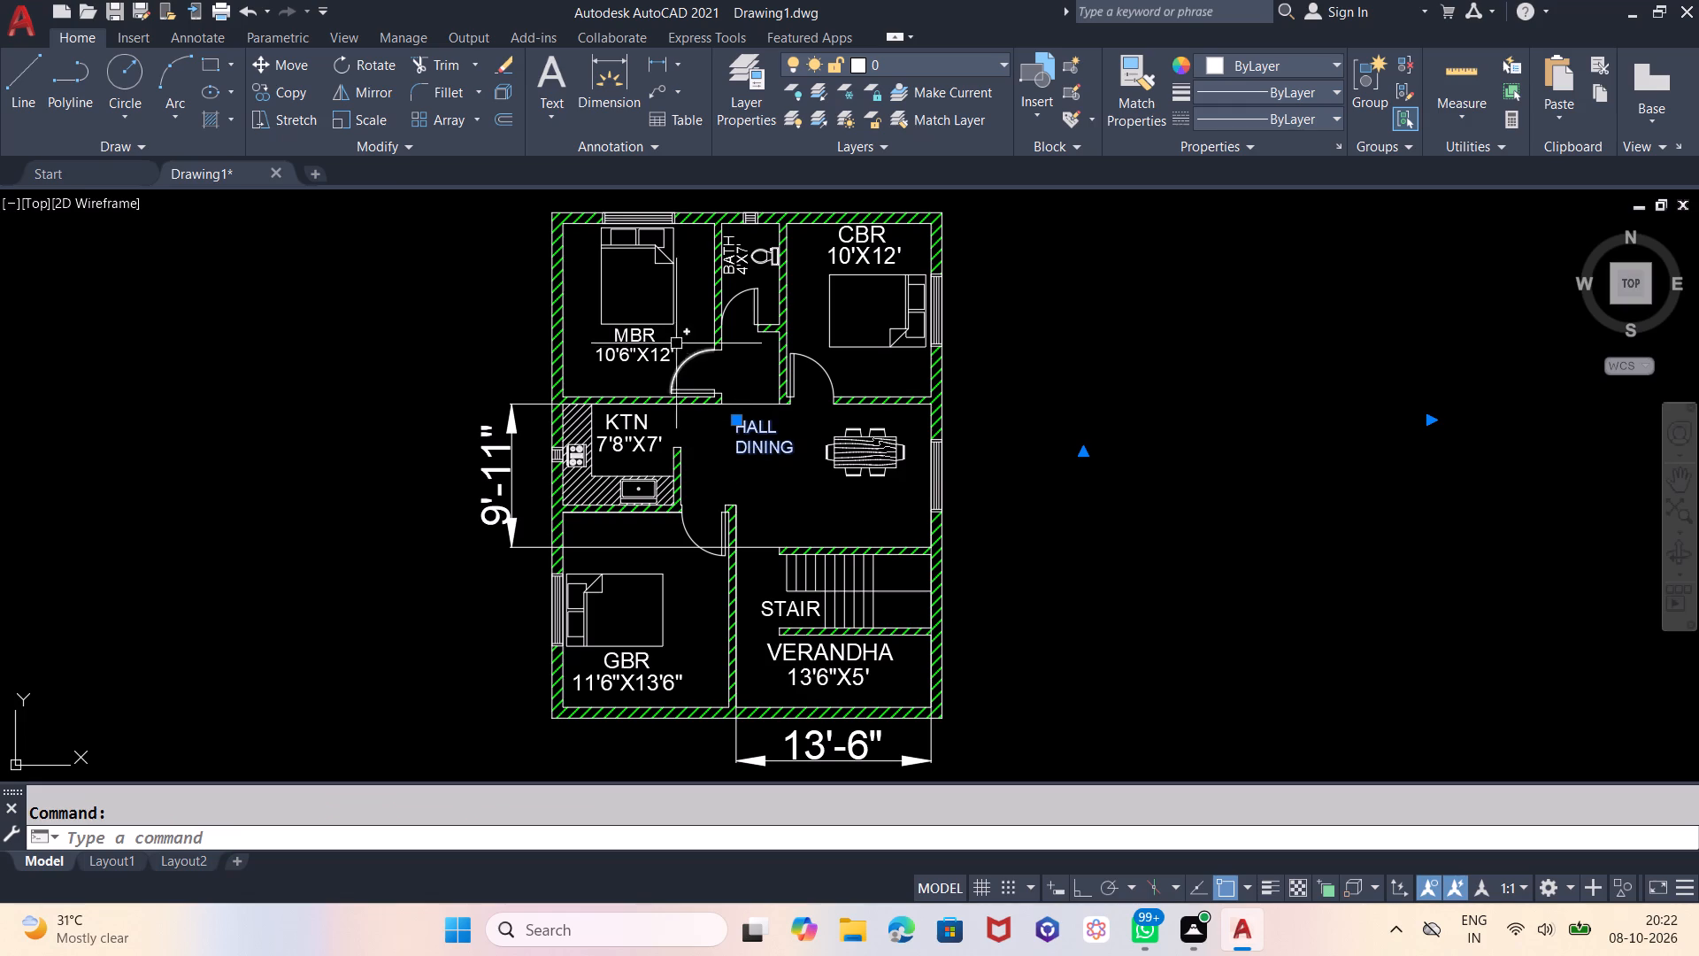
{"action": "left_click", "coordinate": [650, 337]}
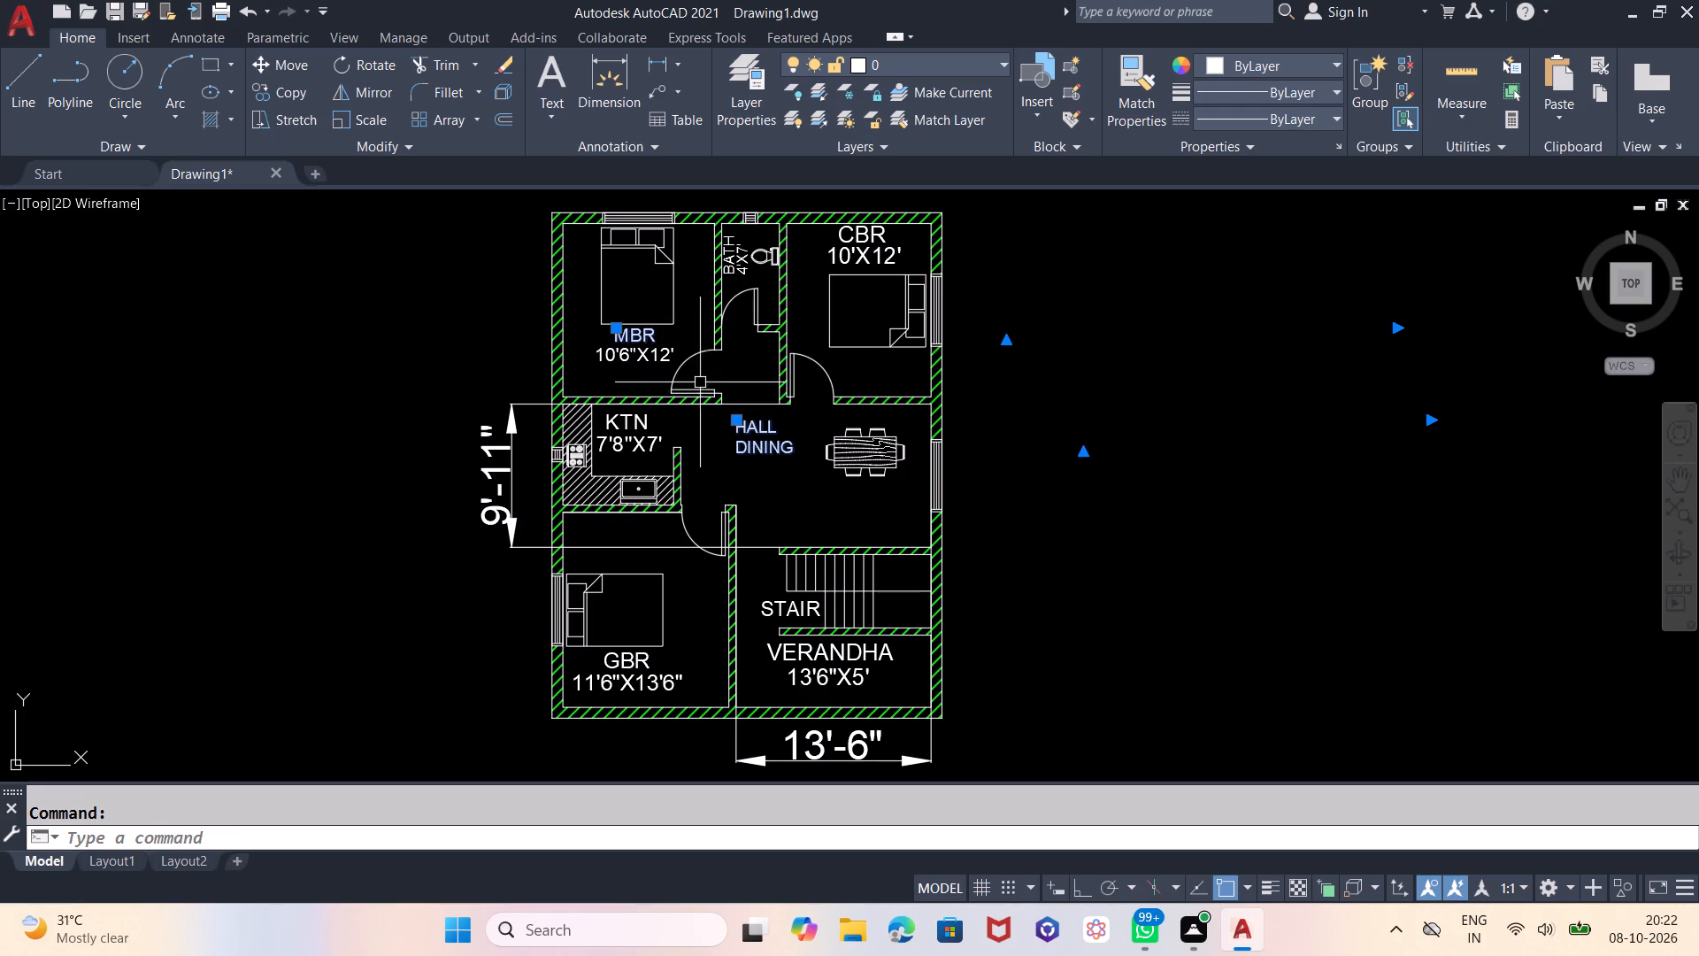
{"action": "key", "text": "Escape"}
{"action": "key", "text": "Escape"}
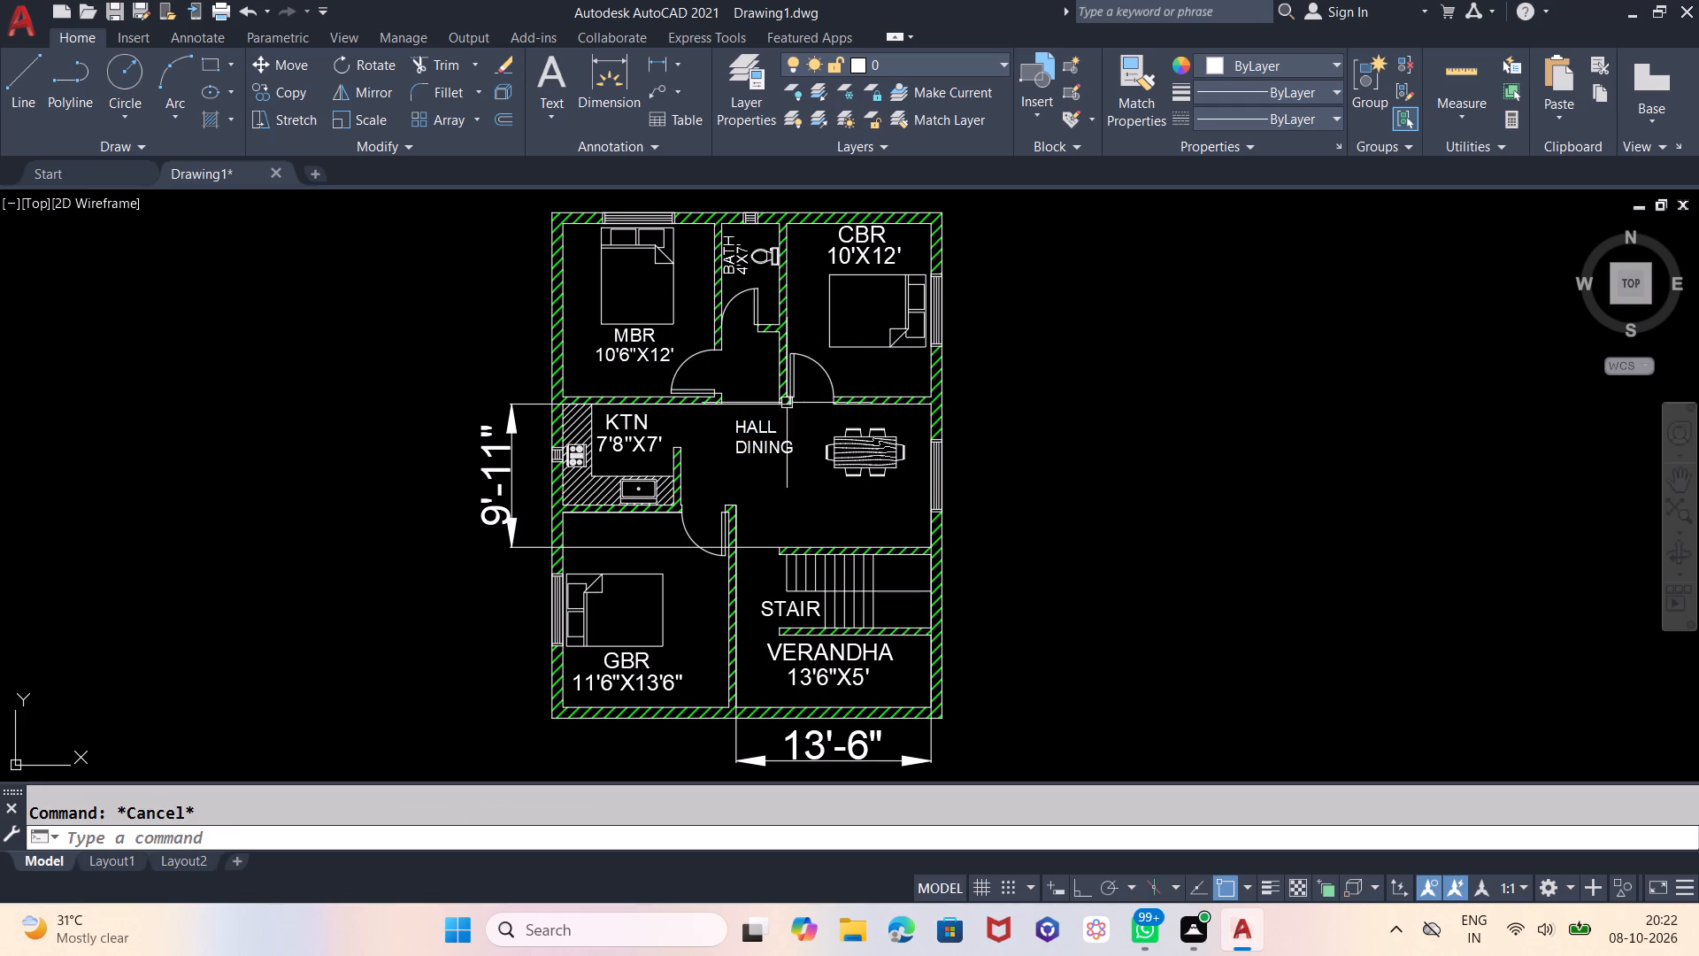
Copy the MBR label from the master bedroom to just below the HALL DINING label.
{"action": "left_click", "coordinate": [635, 333]}
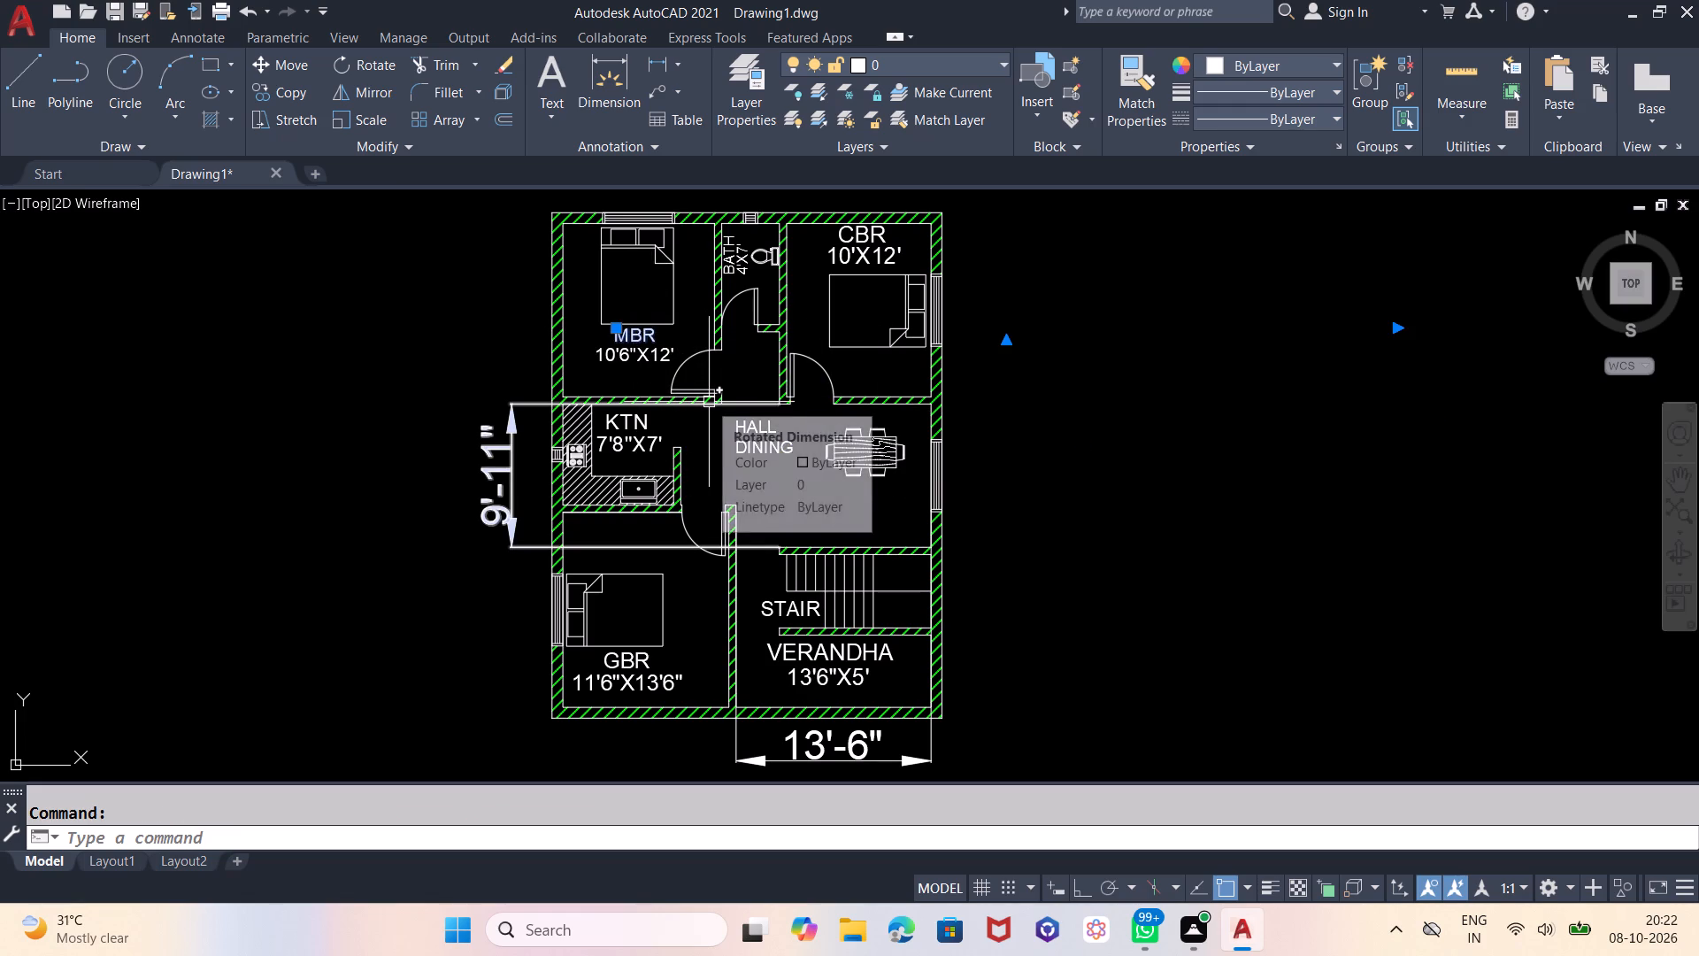
{"action": "type", "text": "CP"}
{"action": "key", "text": "Return"}
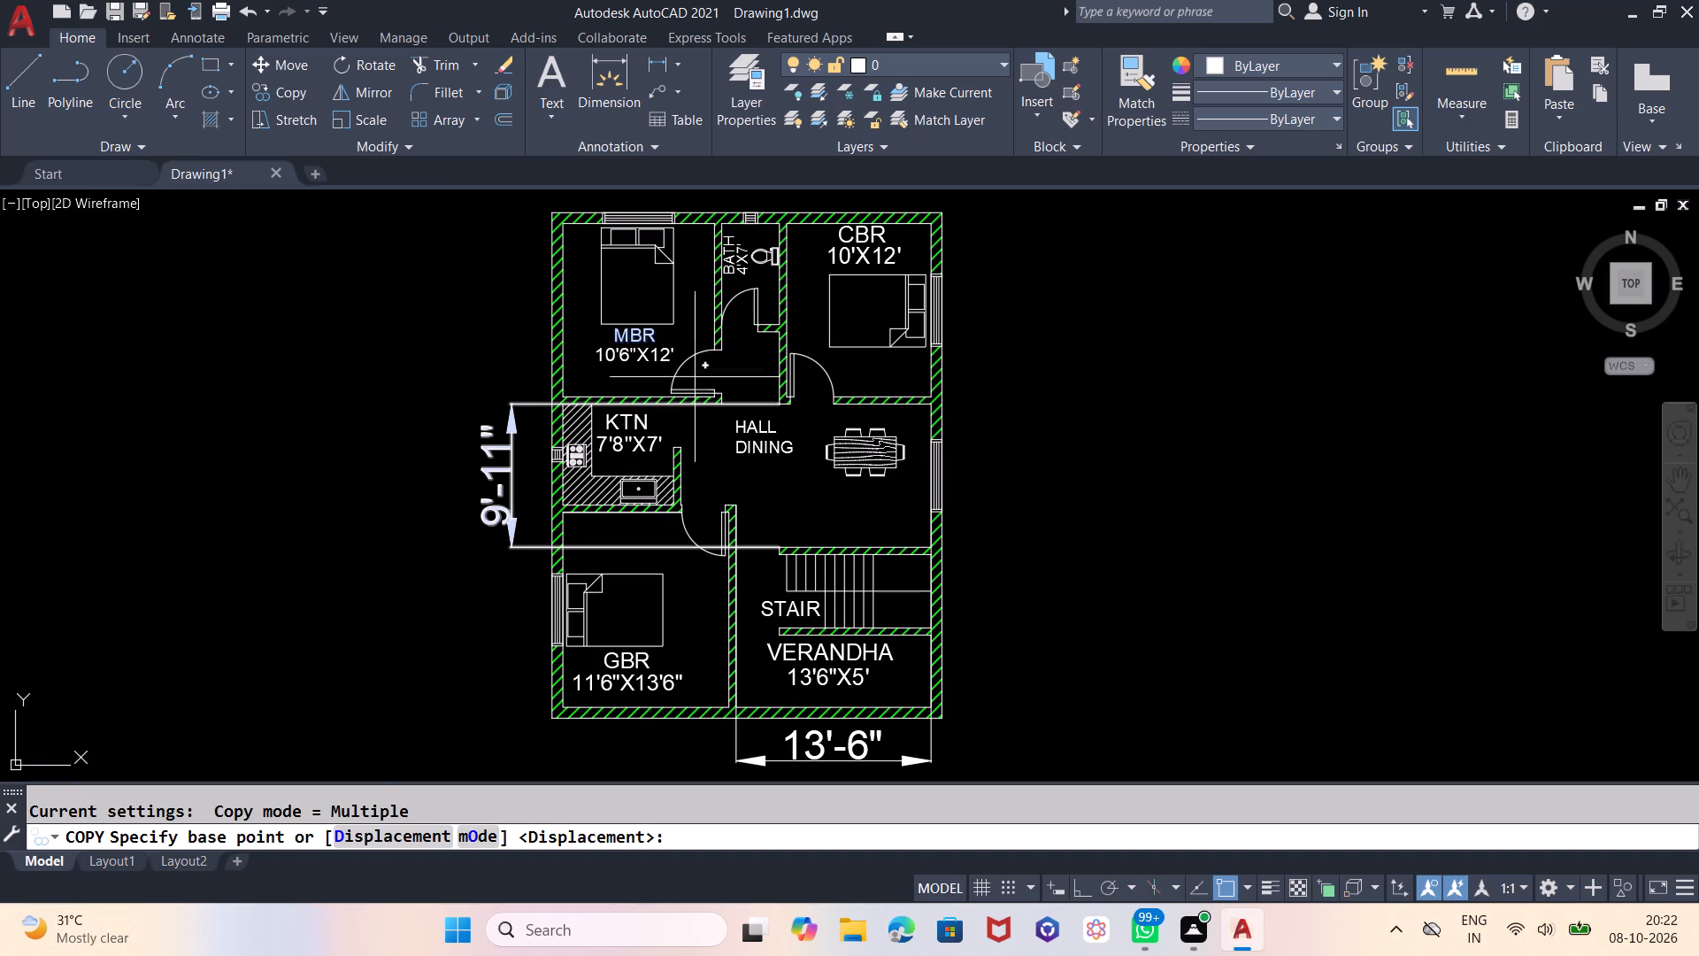
{"action": "left_click", "coordinate": [650, 332]}
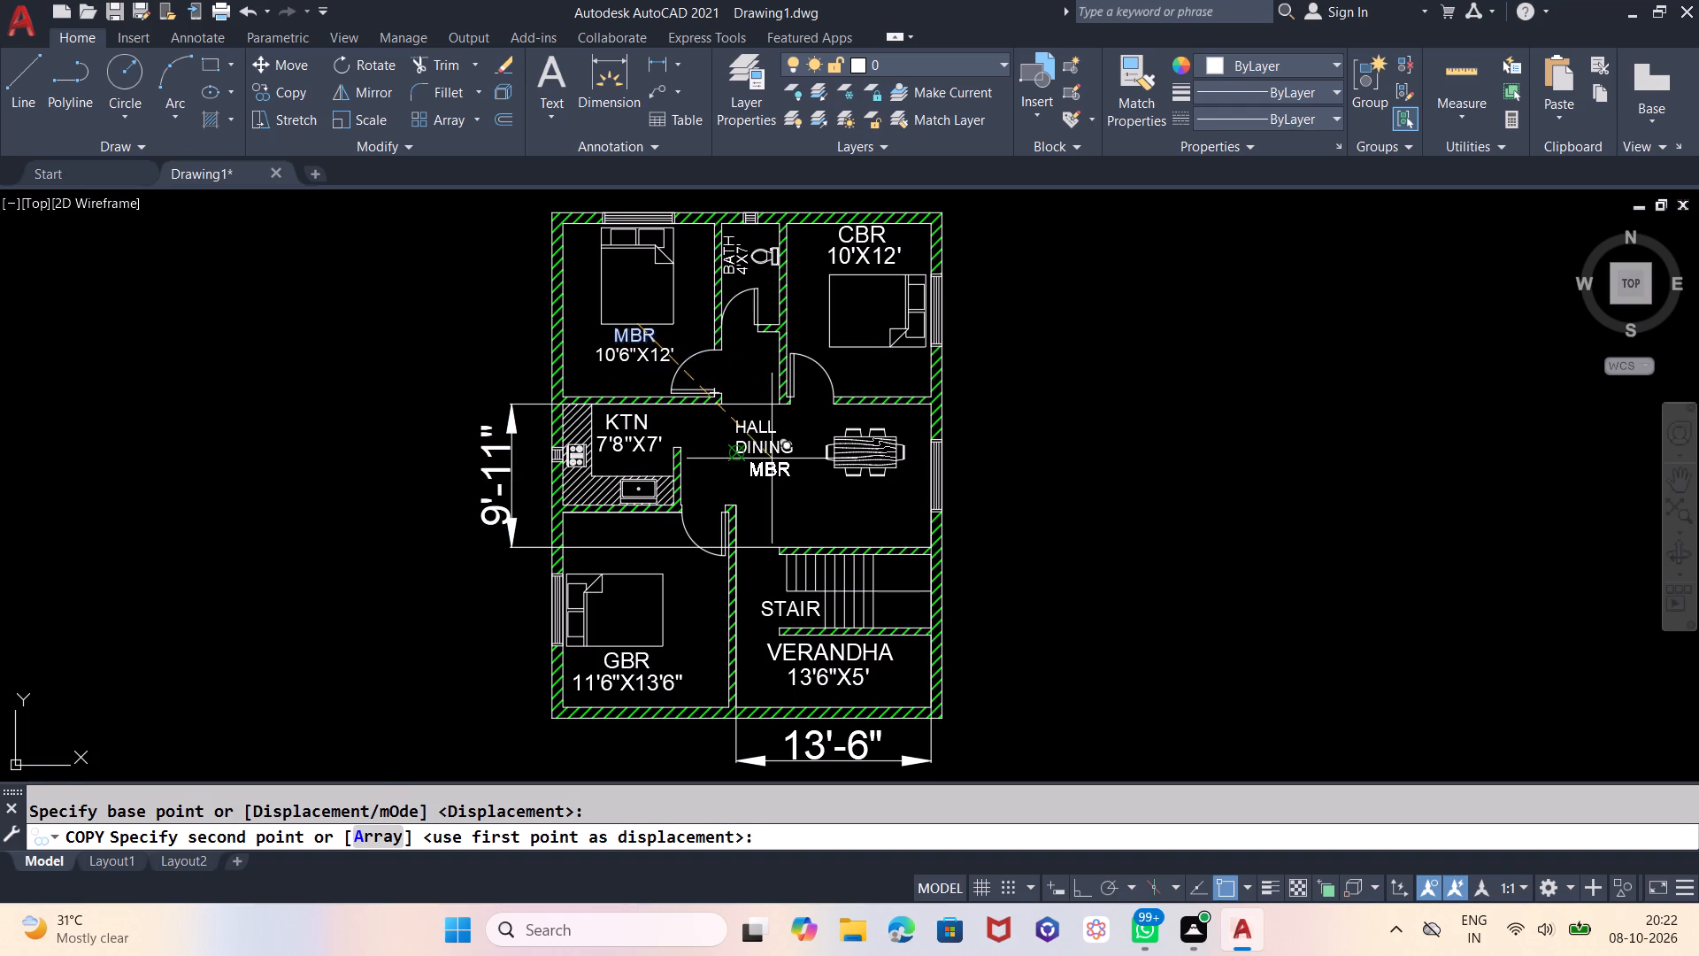
{"action": "left_click", "coordinate": [761, 459]}
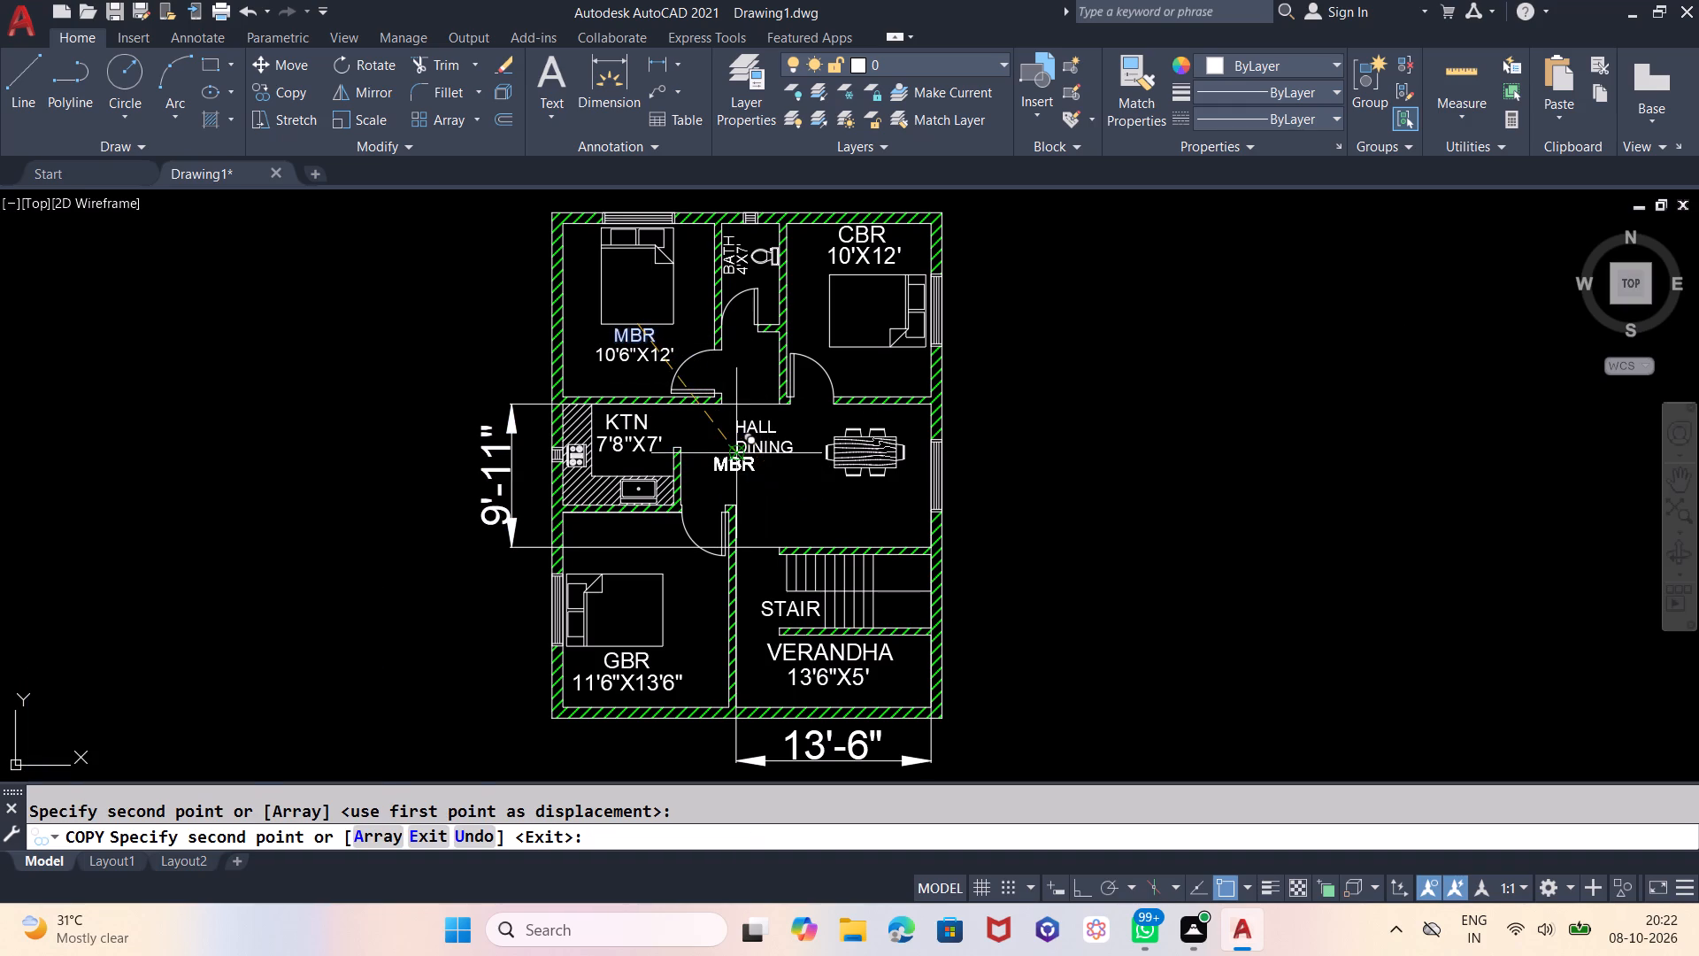
{"action": "key", "text": "Escape"}
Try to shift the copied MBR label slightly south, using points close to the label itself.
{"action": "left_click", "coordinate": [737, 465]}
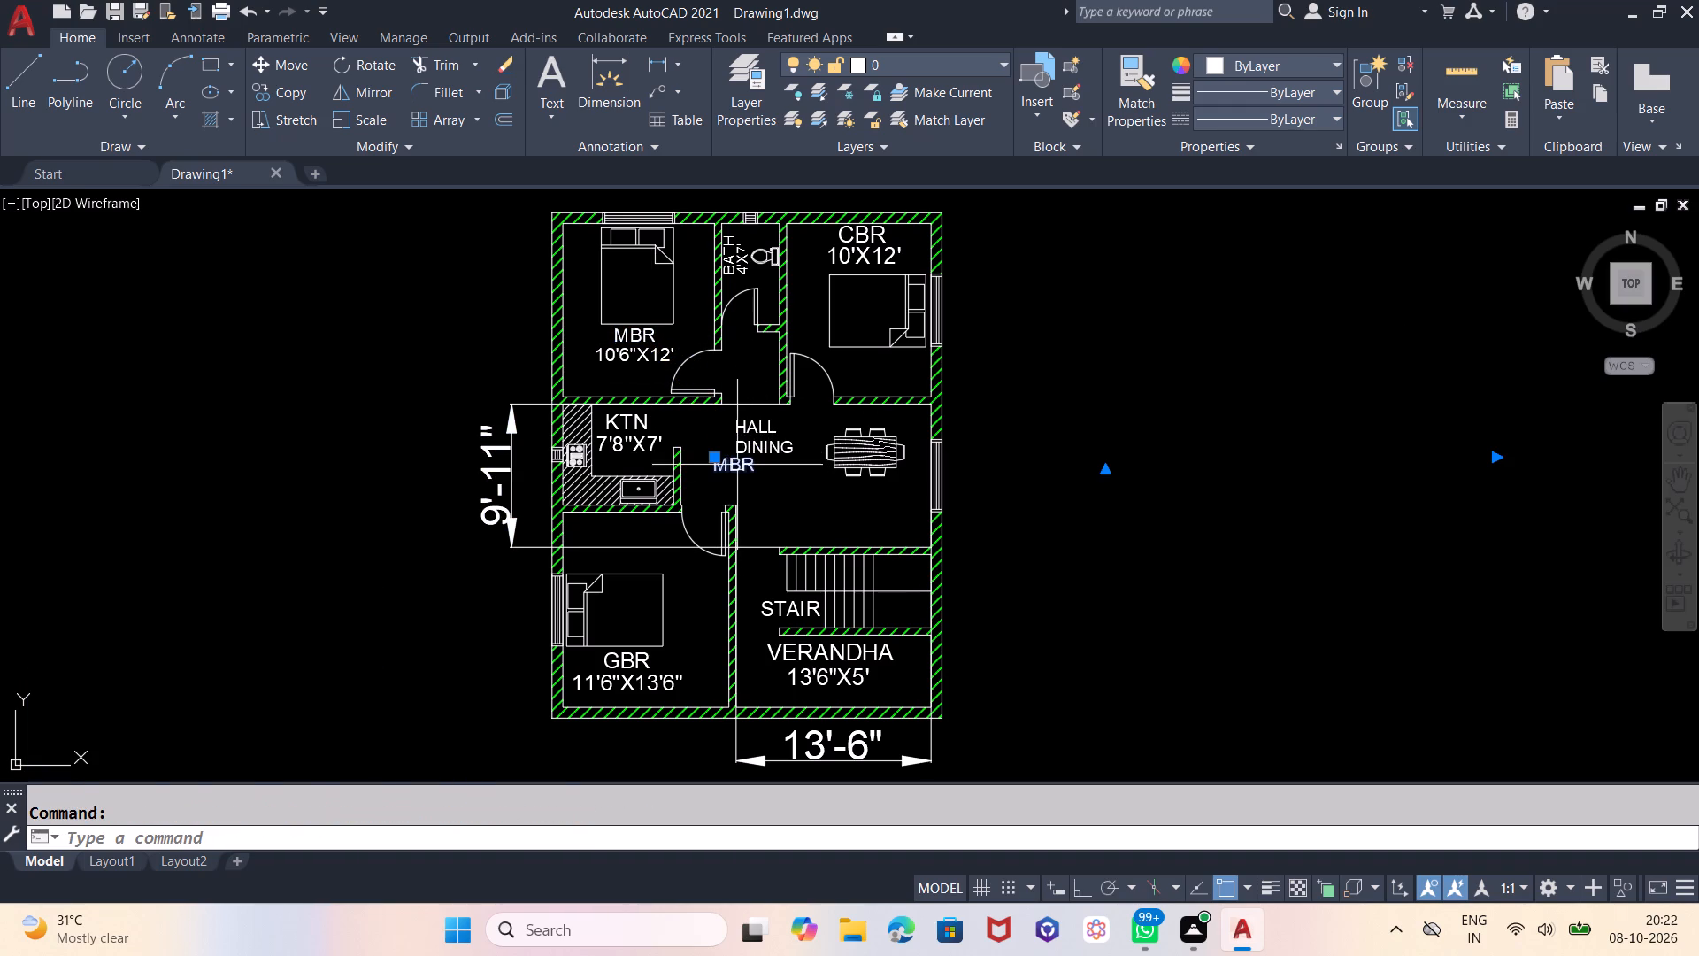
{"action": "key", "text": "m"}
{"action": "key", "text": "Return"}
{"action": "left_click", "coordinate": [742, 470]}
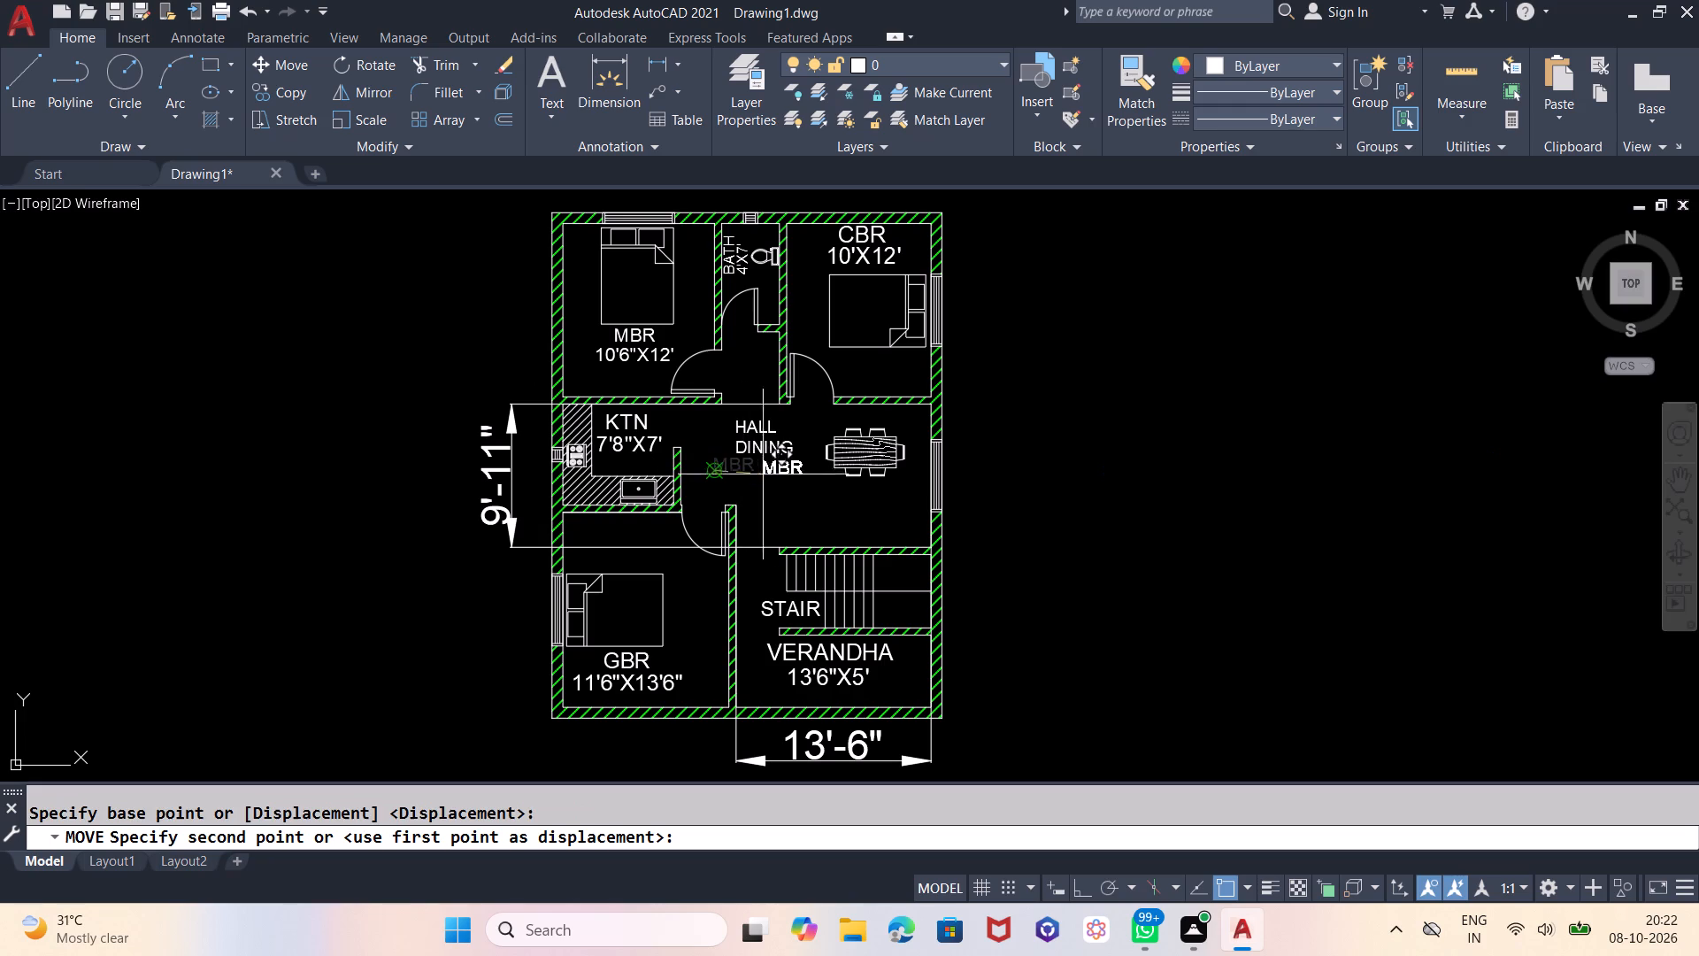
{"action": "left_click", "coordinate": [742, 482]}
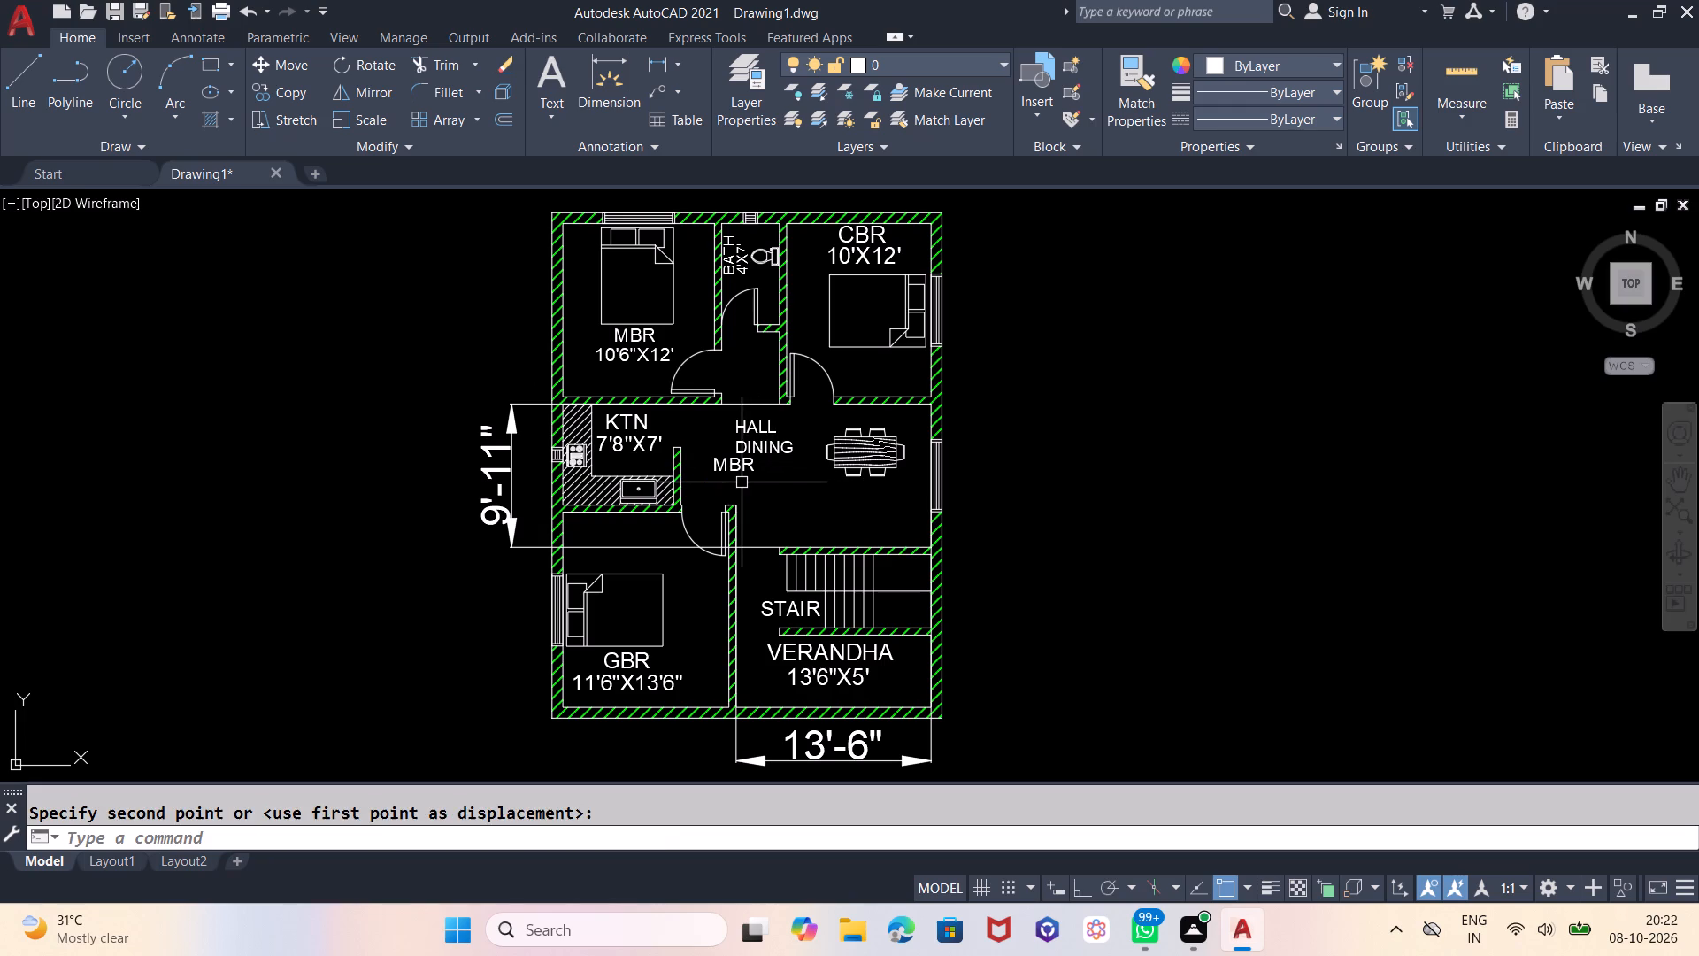
Replace the text of the copied MBR label below HALL DINING with 13'6"X9'11".
{"action": "left_click", "coordinate": [733, 469]}
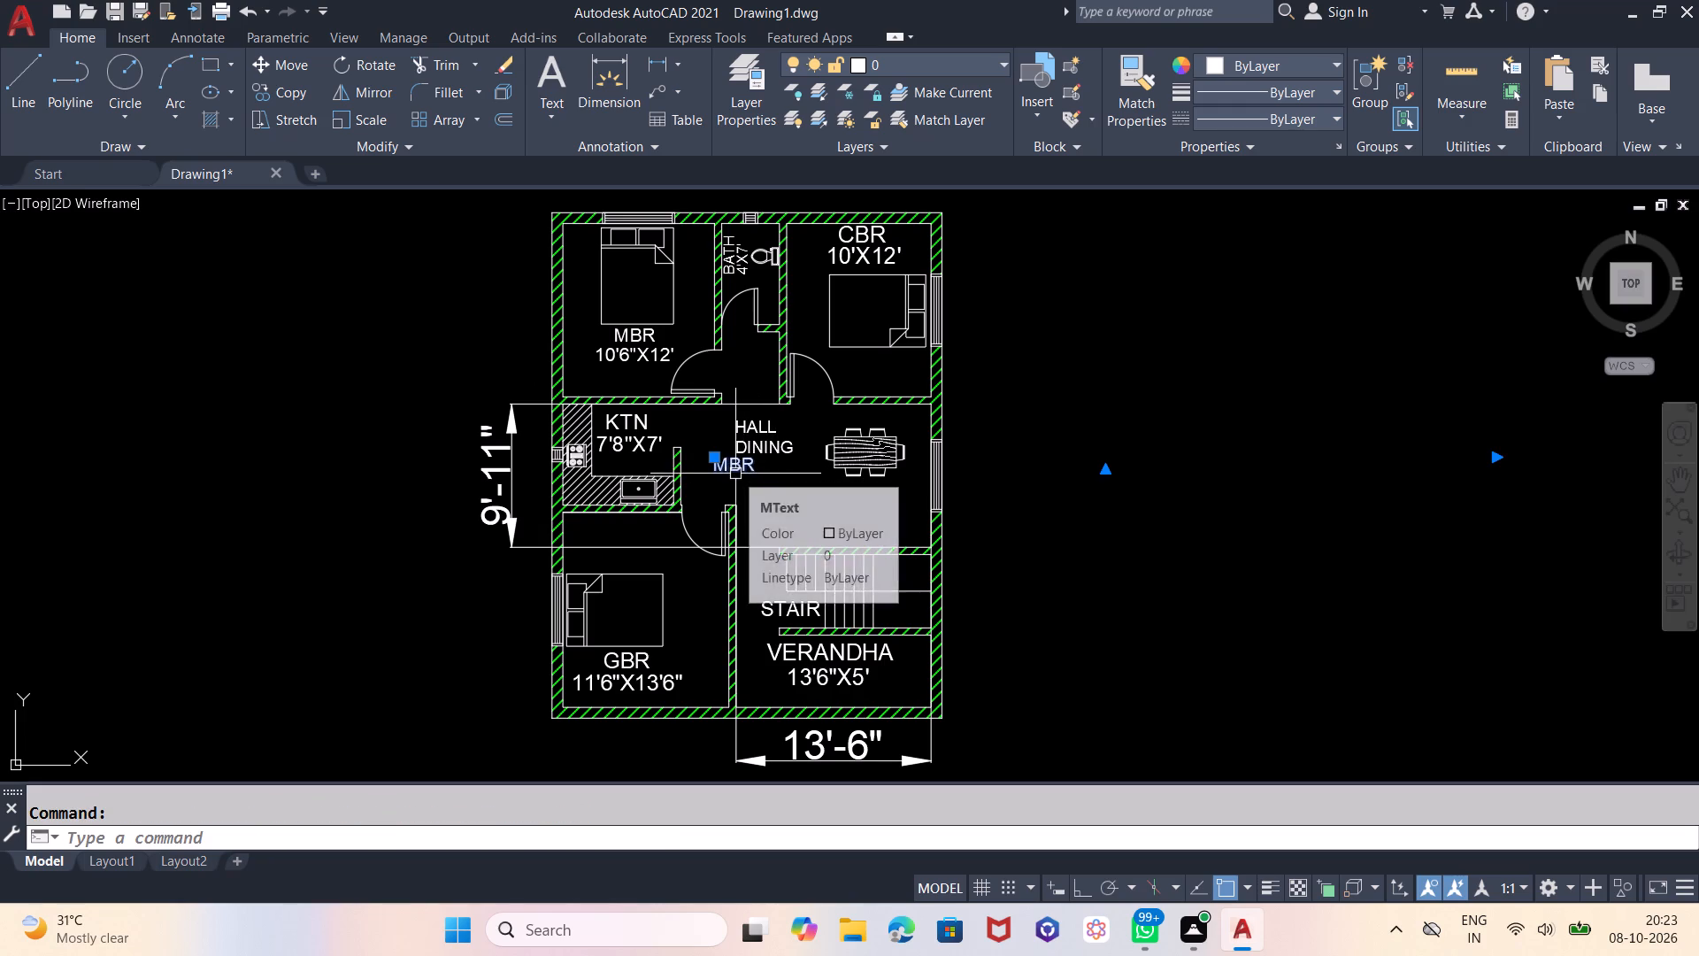
{"action": "double_click", "coordinate": [748, 461]}
{"action": "left_click", "coordinate": [772, 464]}
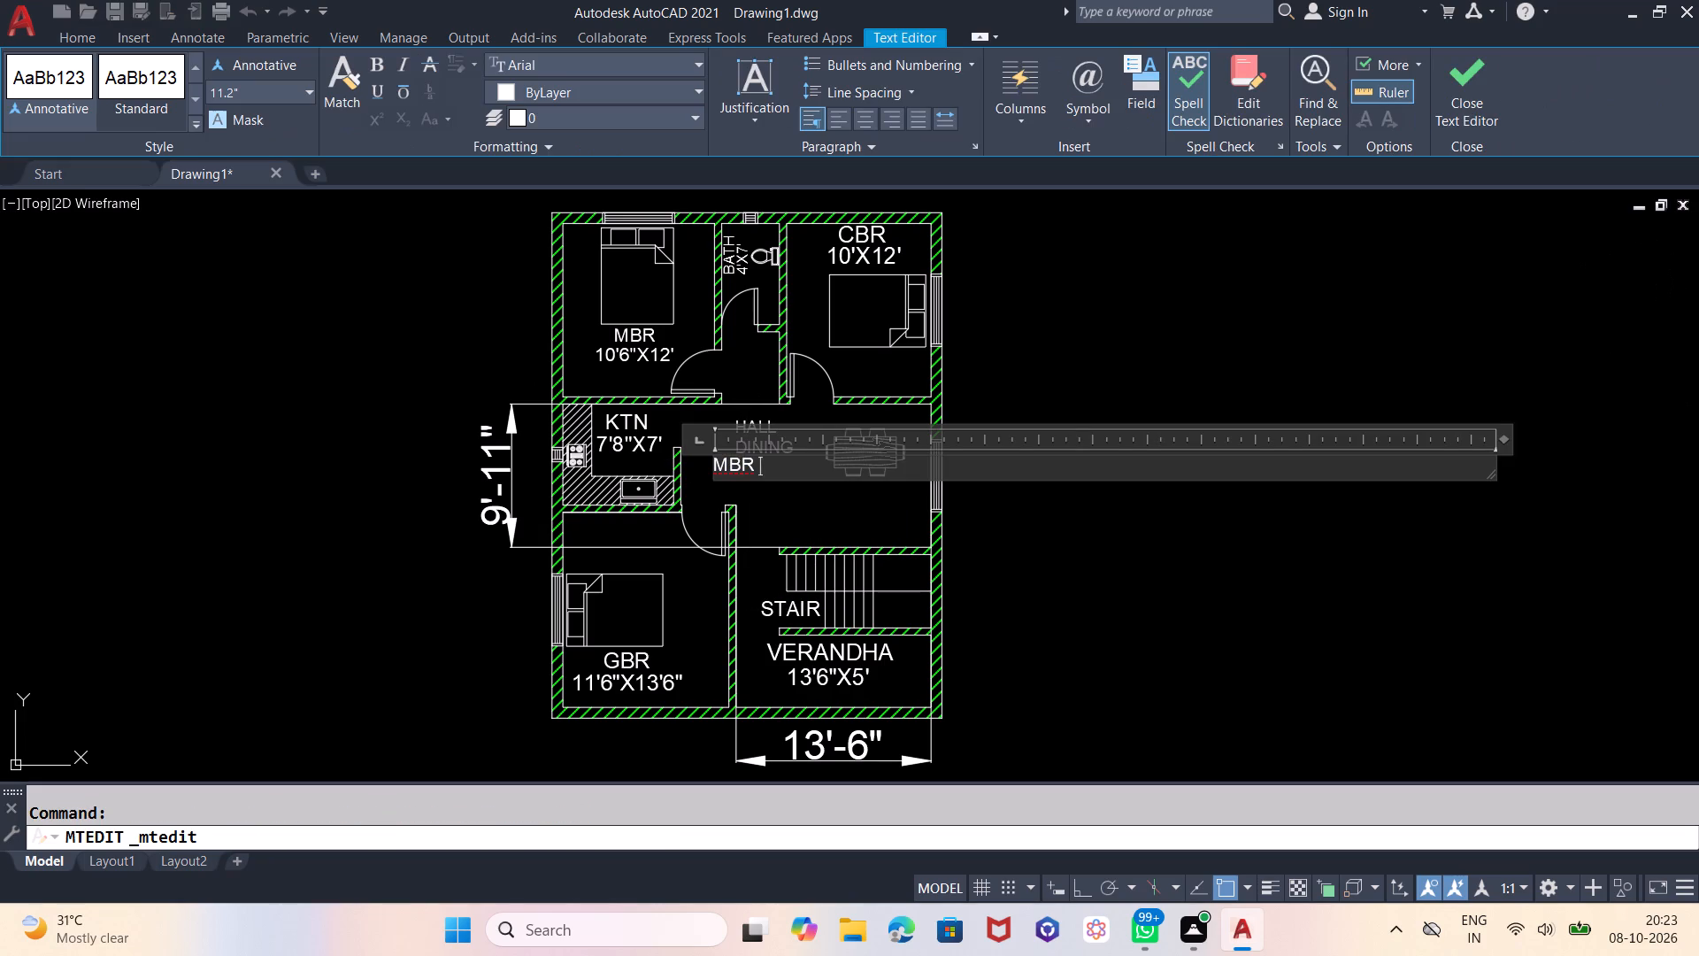
{"action": "key", "text": "BackSpace"}
{"action": "key", "text": "BackSpace"}
{"action": "key", "text": "BackSpace"}
{"action": "key", "text": "BackSpace"}
{"action": "type", "text": "13"}
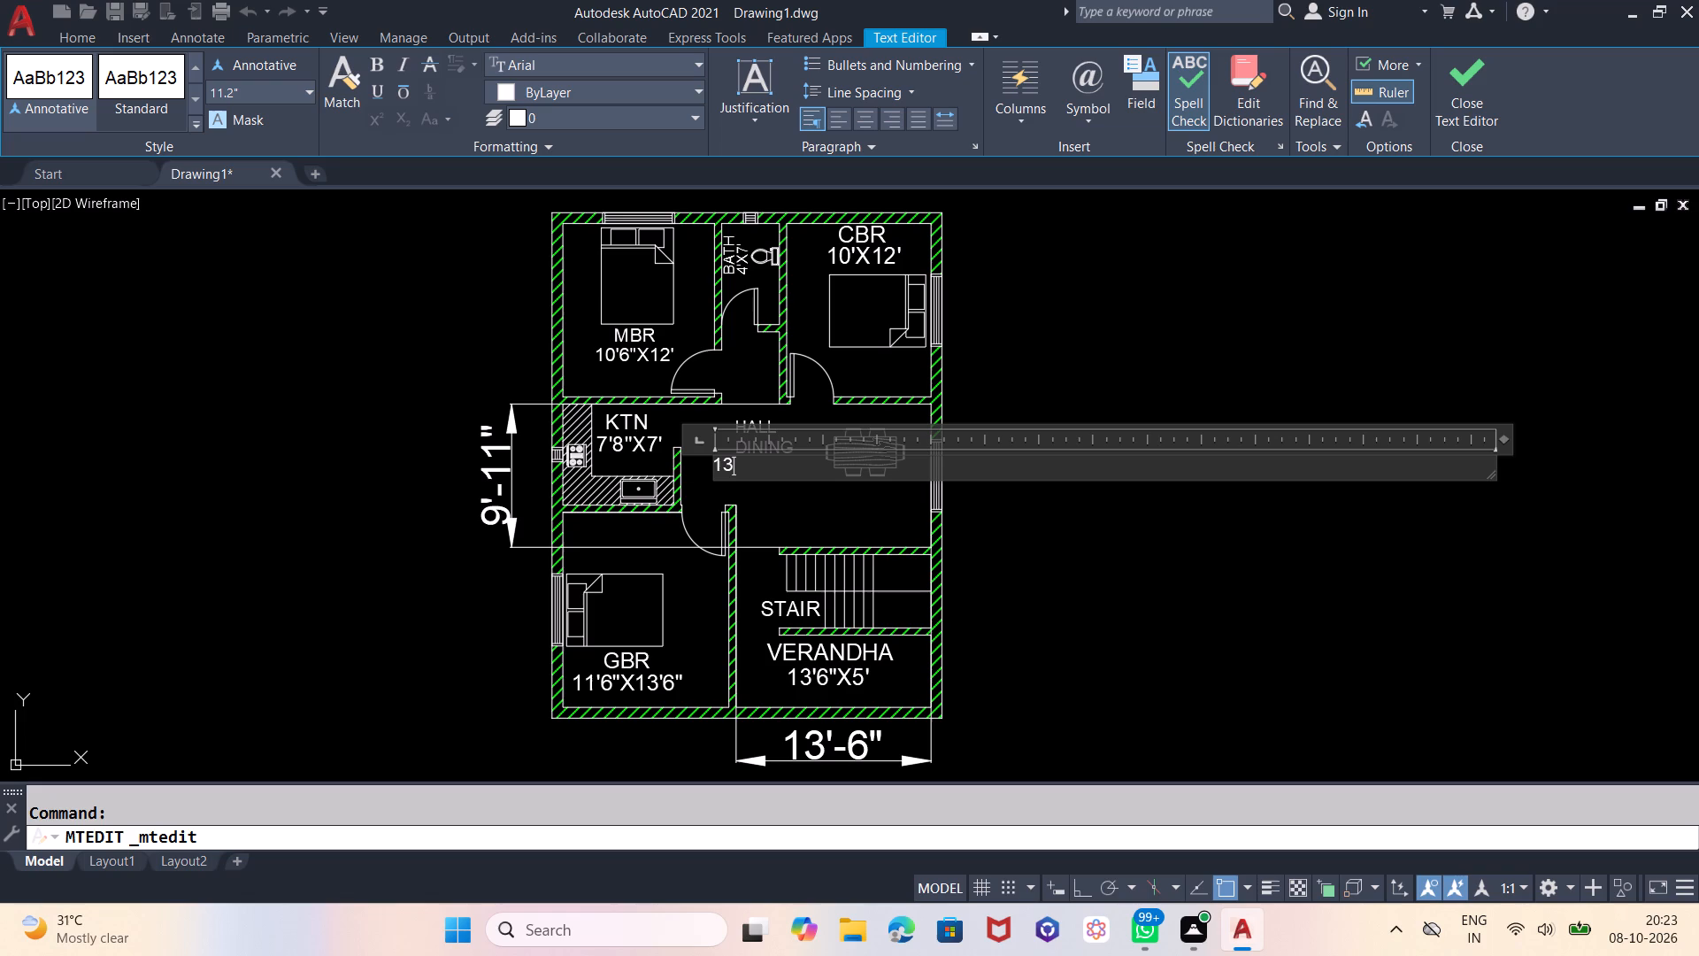
{"action": "key", "text": "apostrophe"}
{"action": "key", "text": "6"}
{"action": "key", "text": "shift+quotedbl"}
{"action": "key", "text": "x"}
{"action": "type", "text": "9'"}
{"action": "type", "text": "11"}
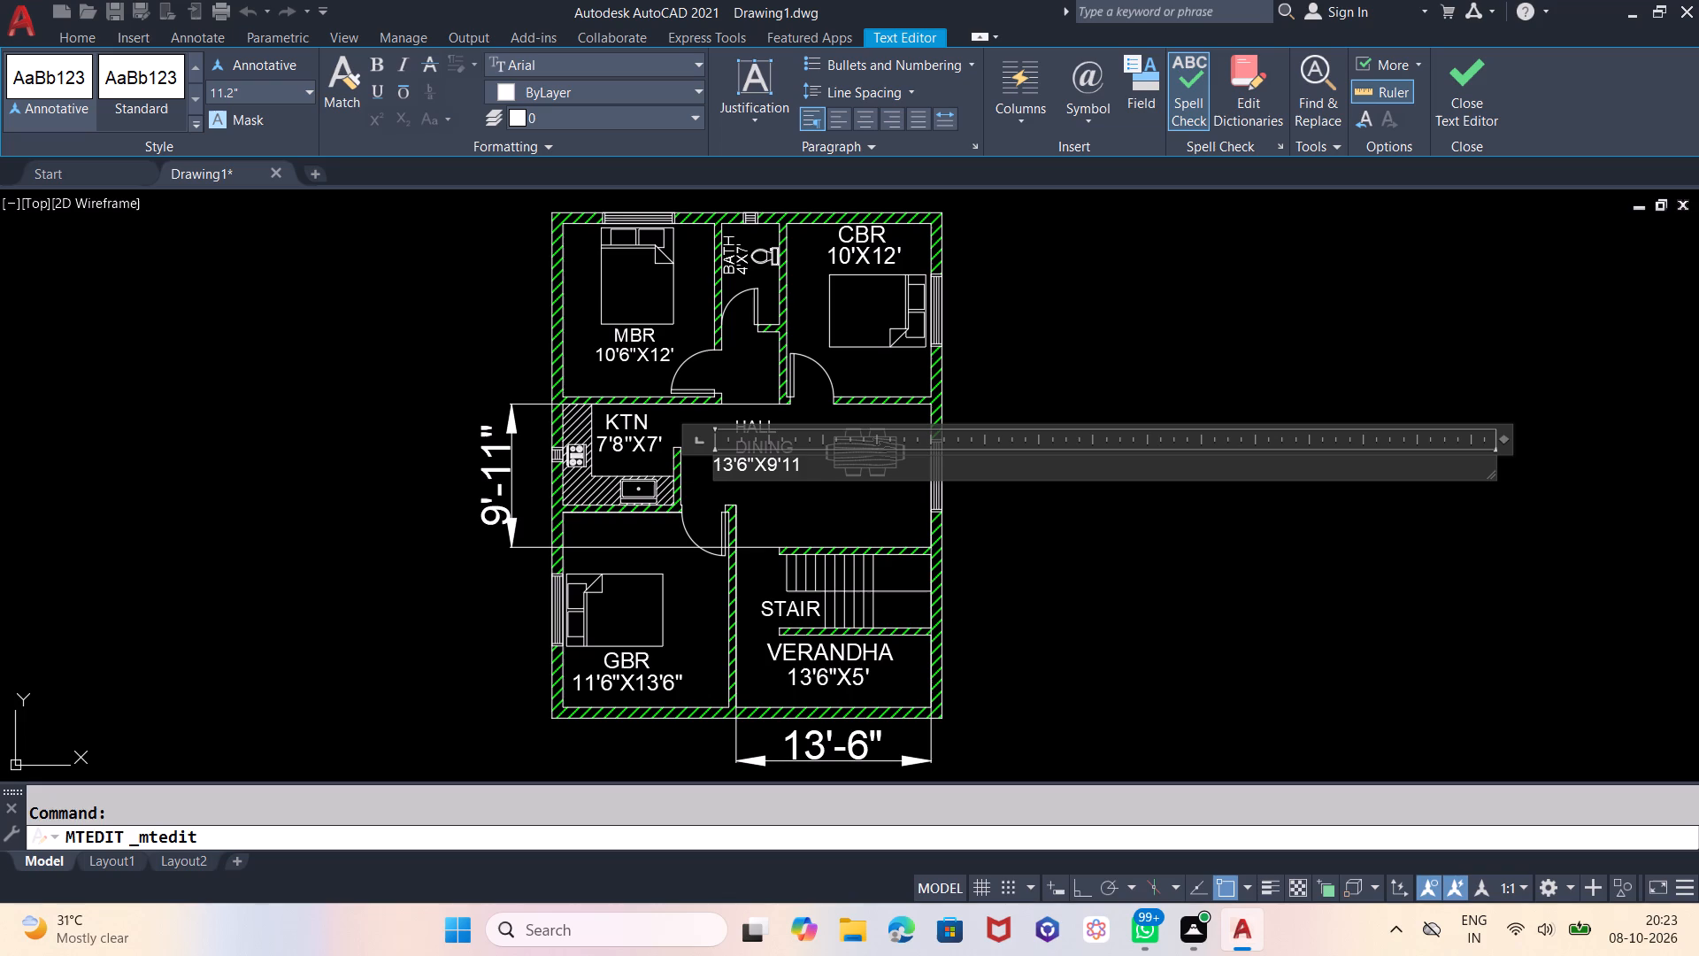
{"action": "key", "text": "shift+quotedbl"}
{"action": "key", "text": "Return"}
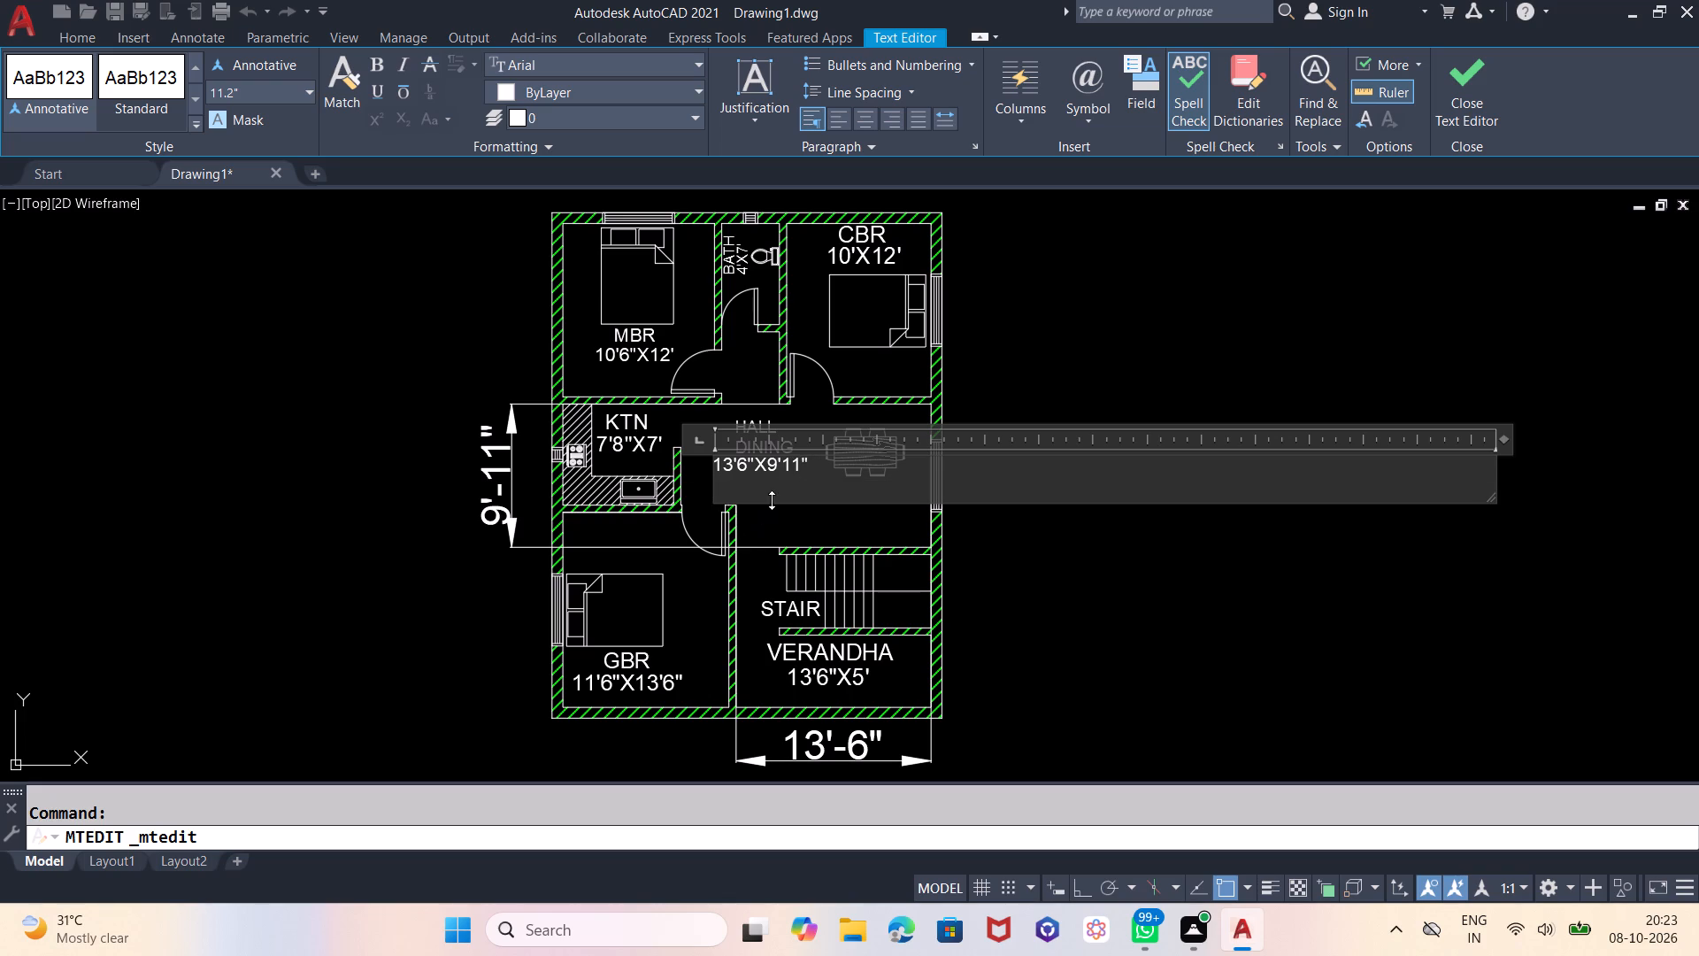
{"action": "left_click", "coordinate": [983, 297]}
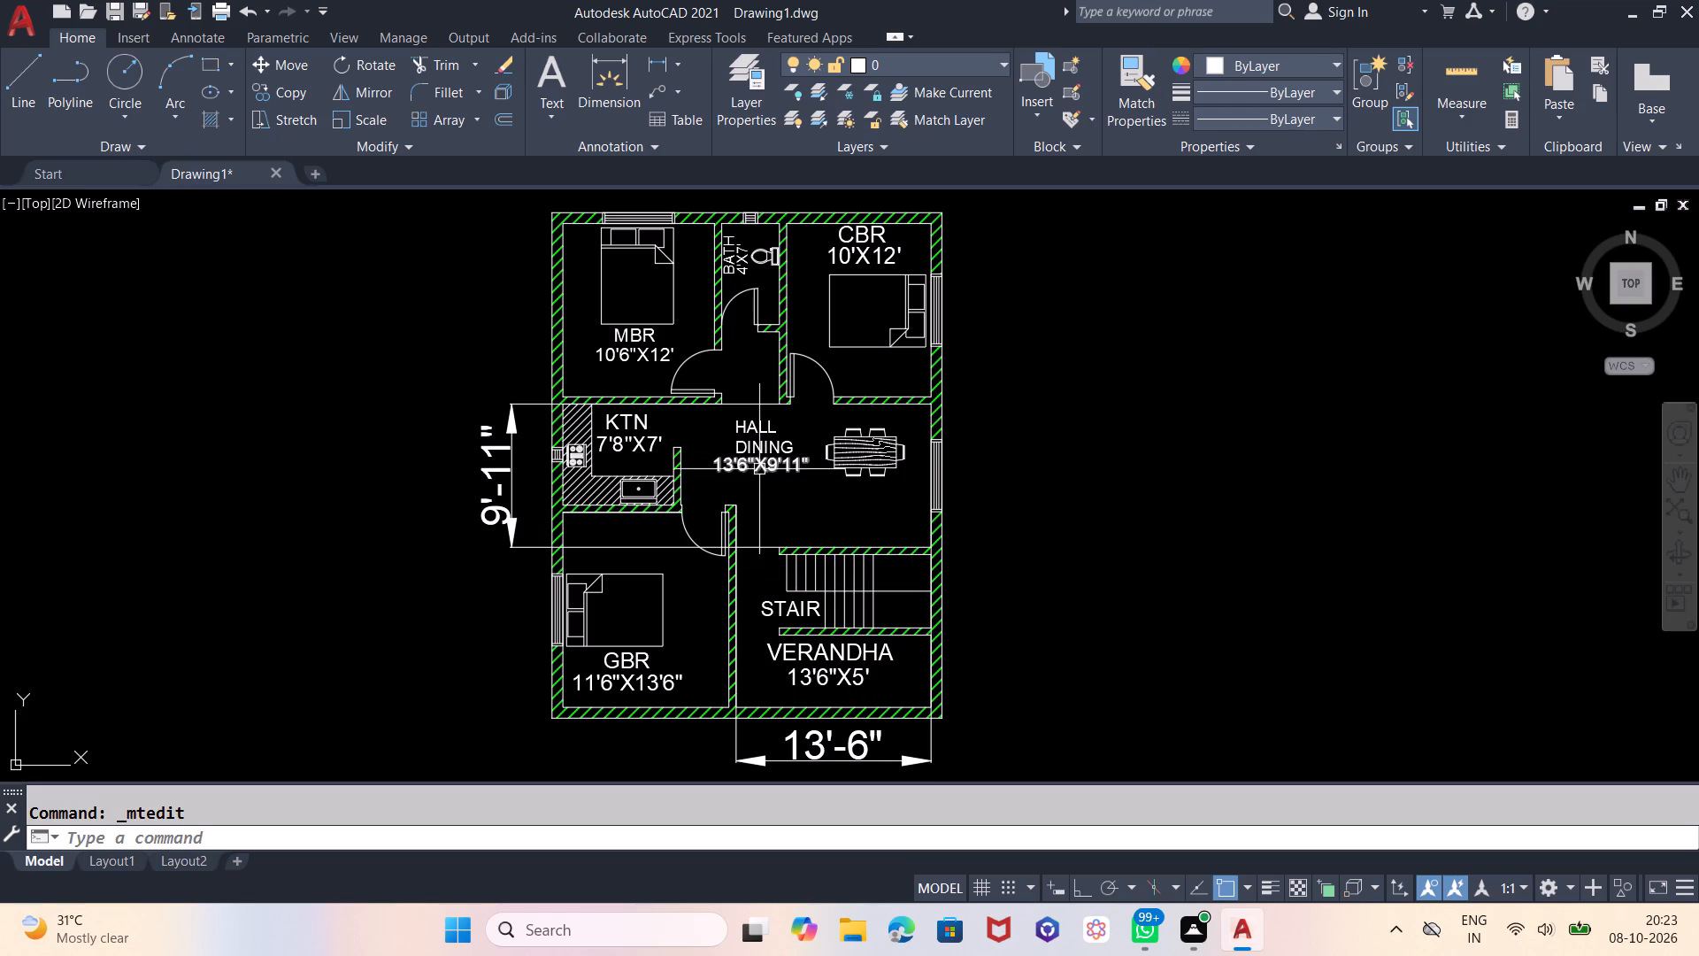
Move the 13'6"X9'11" size label slightly south-east so it sits clear beneath the HALL DINING label.
{"action": "left_click", "coordinate": [759, 465]}
{"action": "key", "text": "m"}
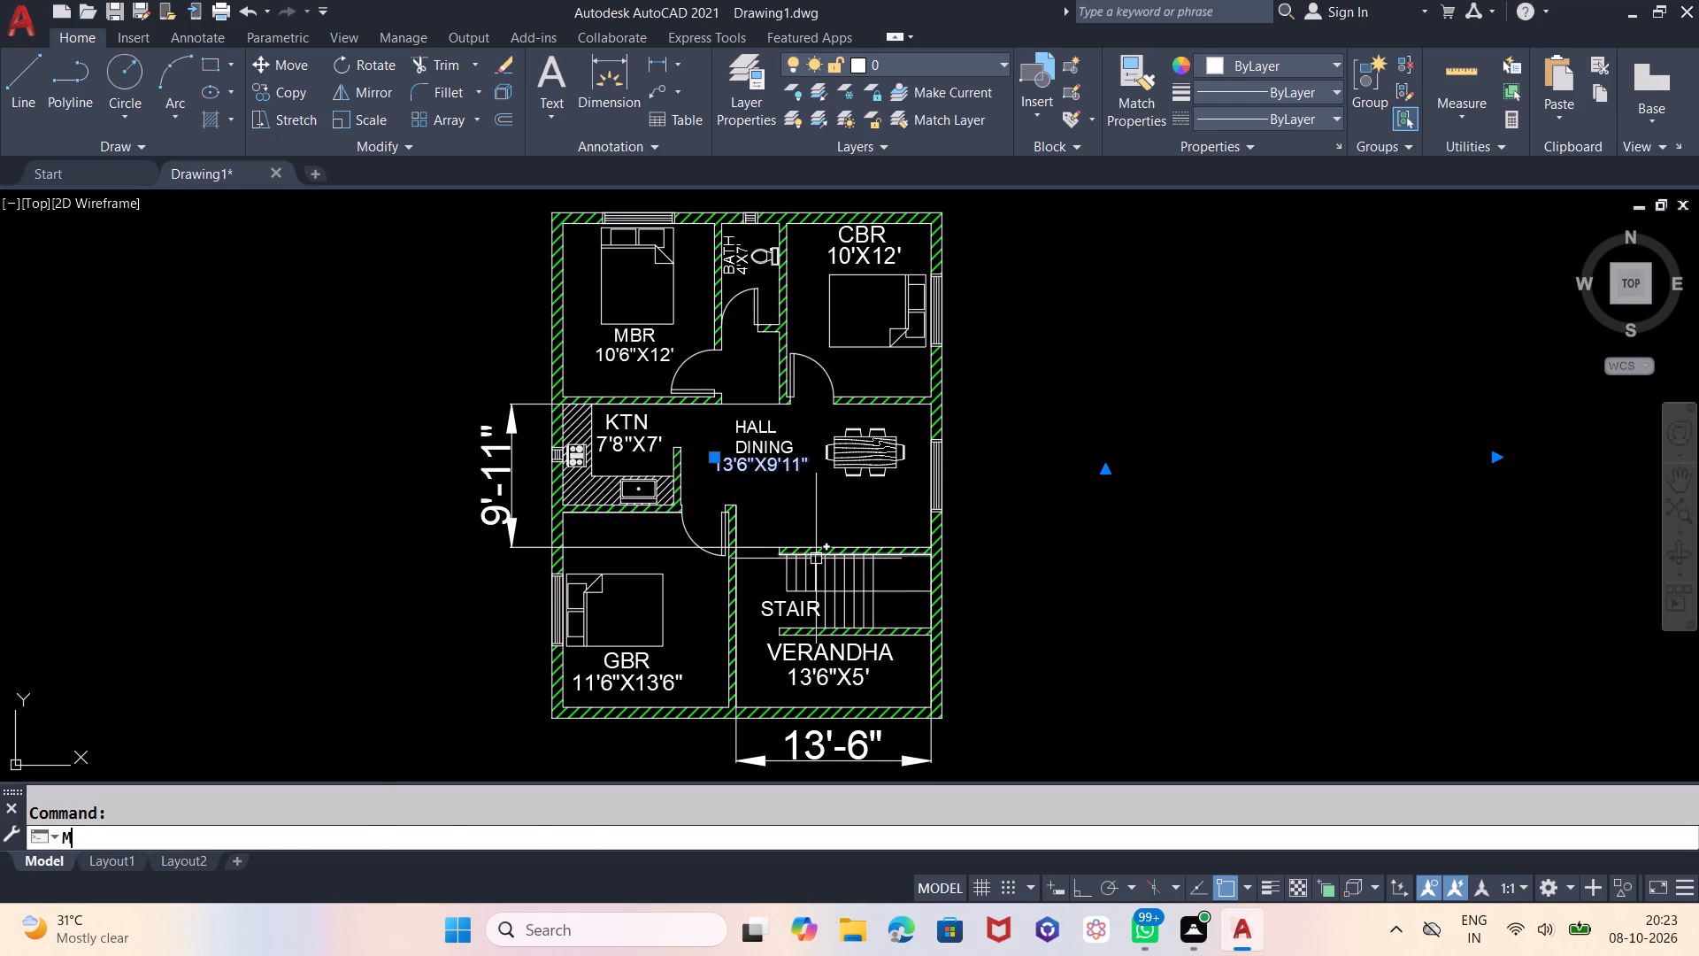
{"action": "key", "text": "Return"}
{"action": "left_click", "coordinate": [1052, 461]}
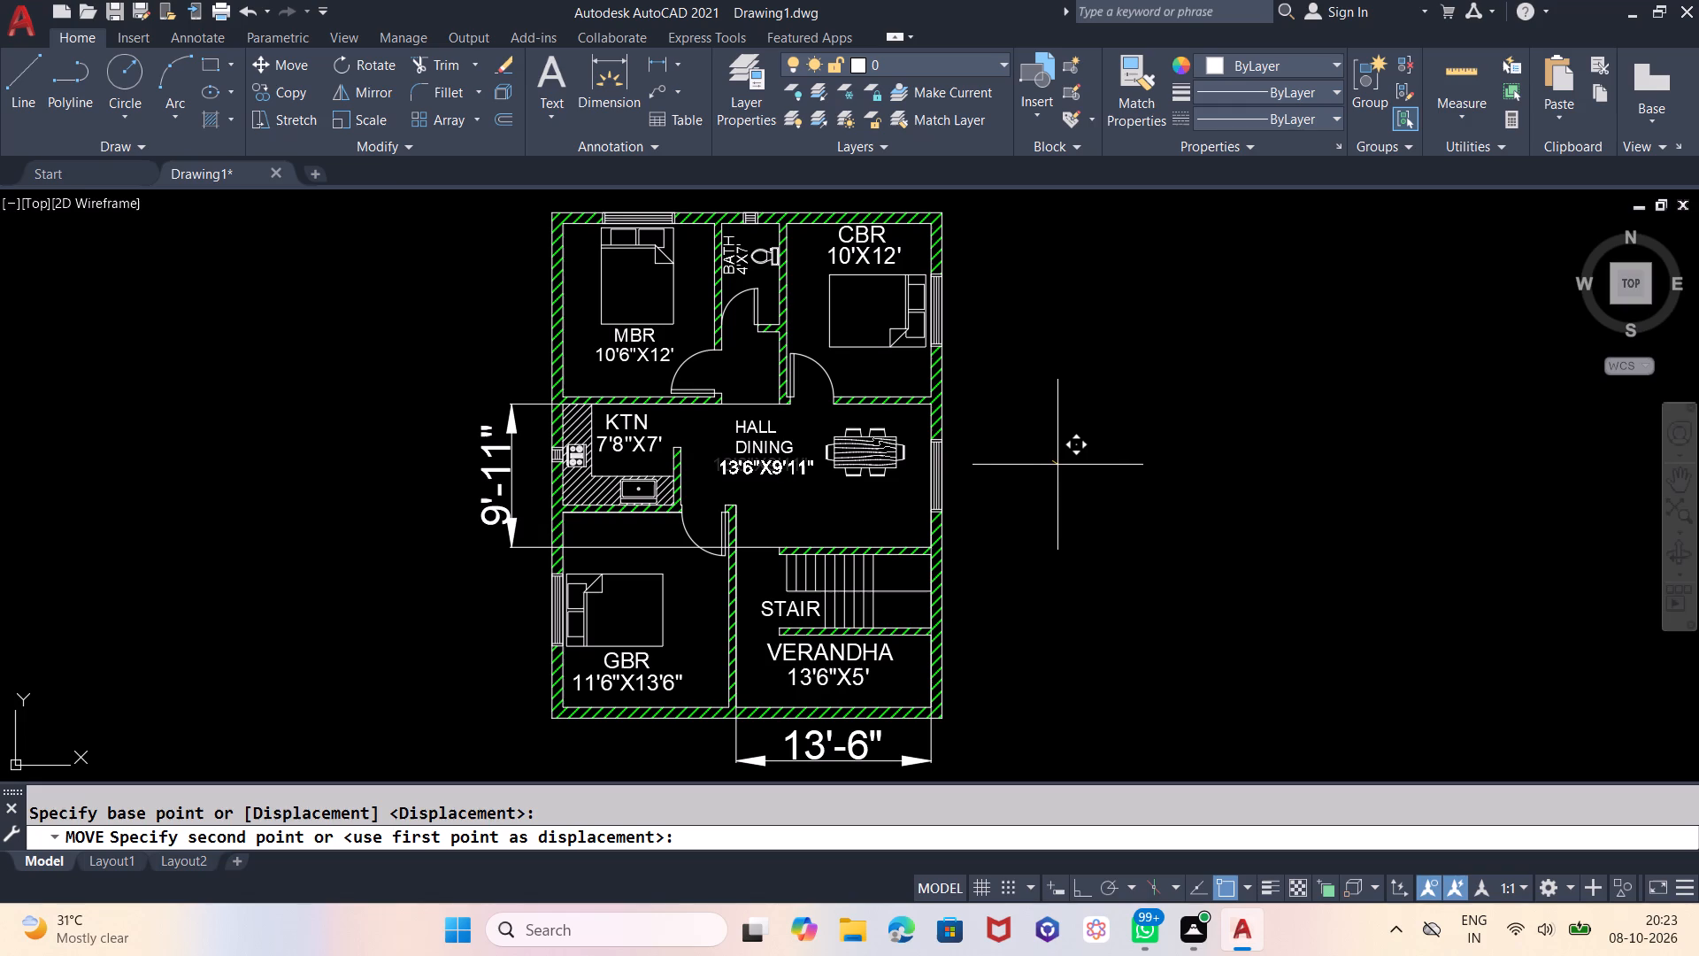
{"action": "left_click", "coordinate": [1057, 465]}
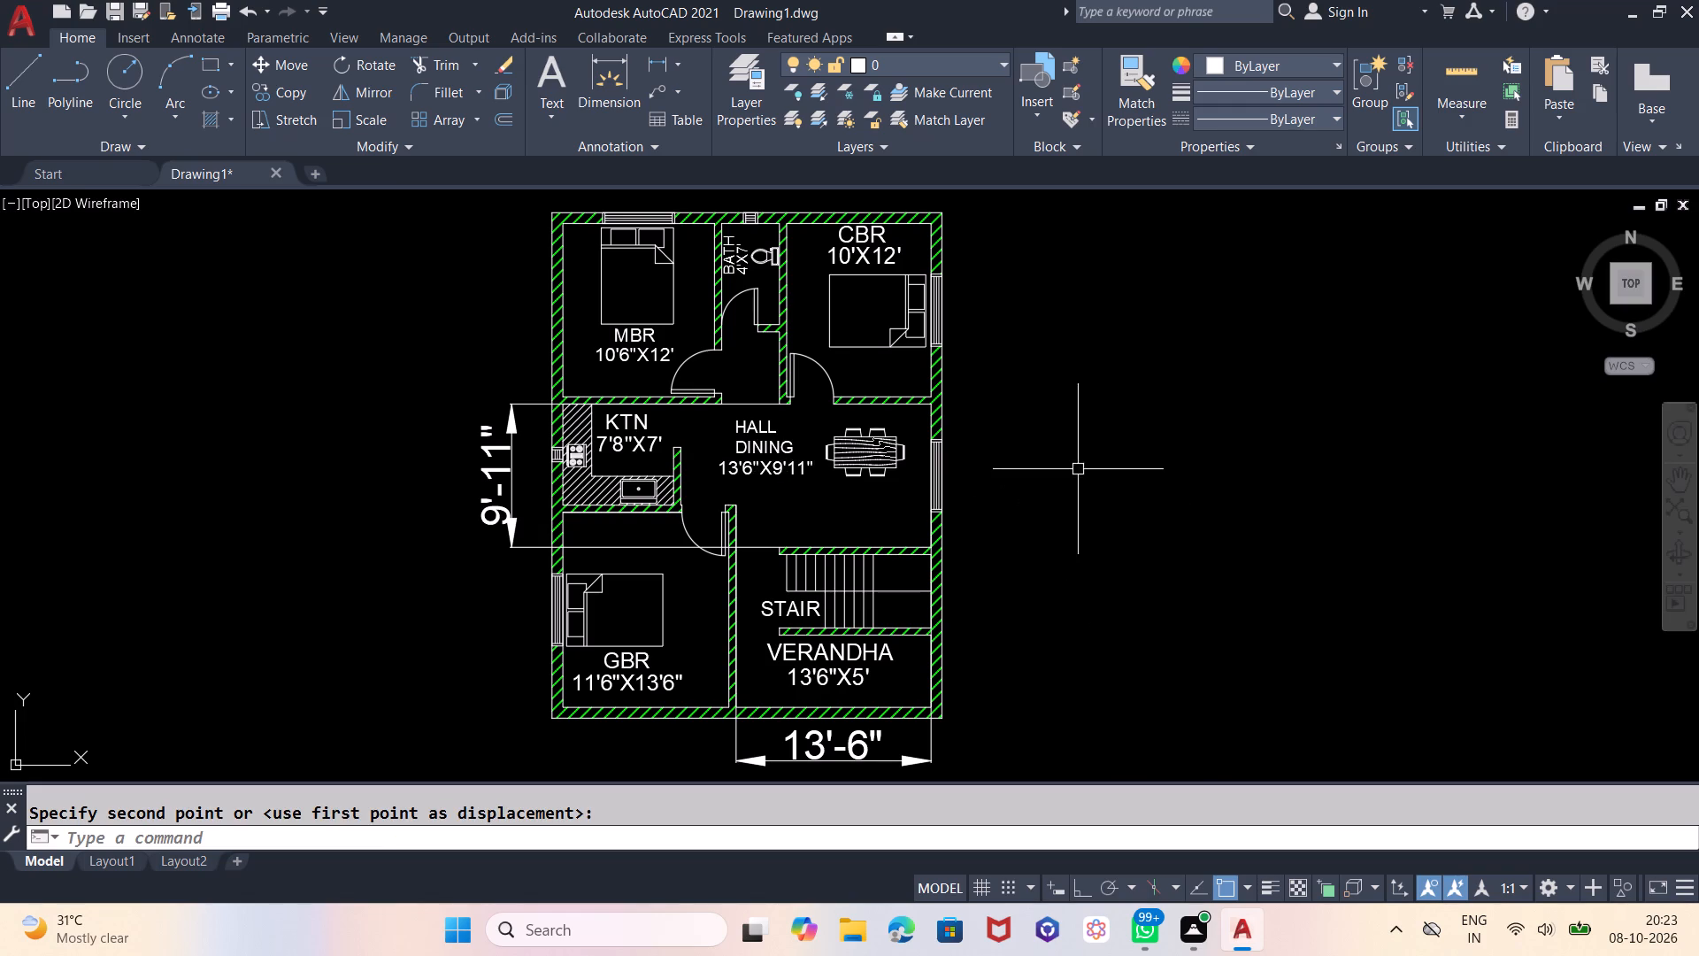
Delete the 9'-11" dimension west of the plan and the 13'-6" dimension south of it.
{"action": "left_click", "coordinate": [478, 421]}
{"action": "left_click", "coordinate": [831, 715]}
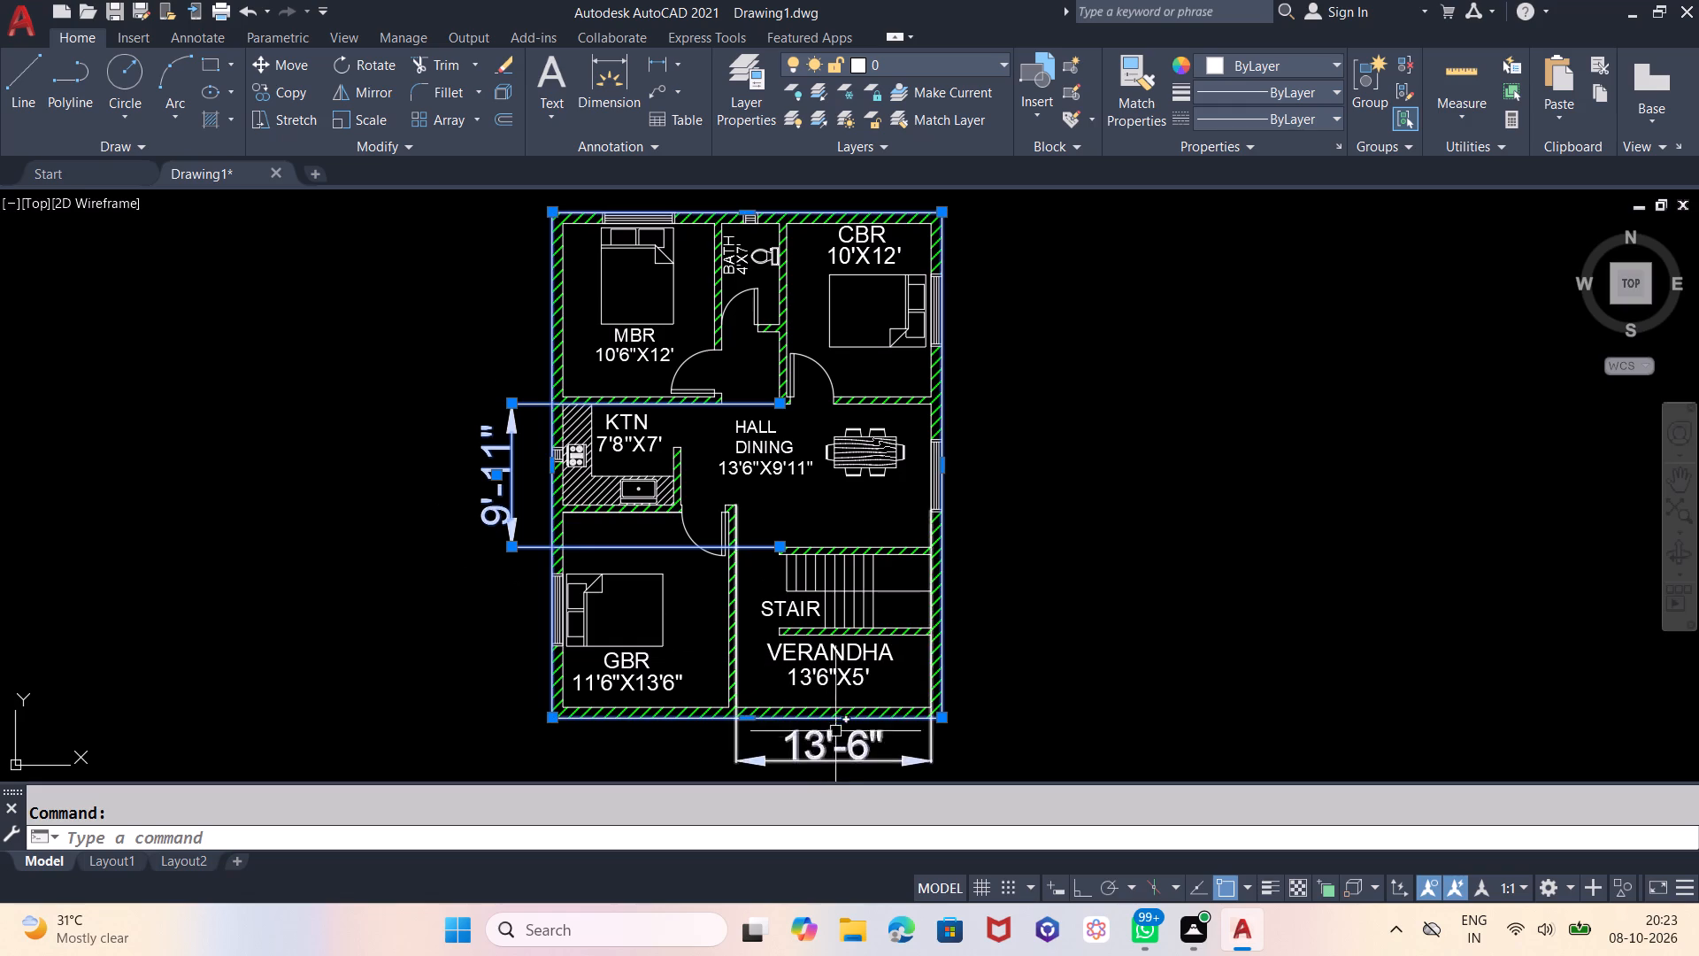
{"action": "key", "text": "Escape"}
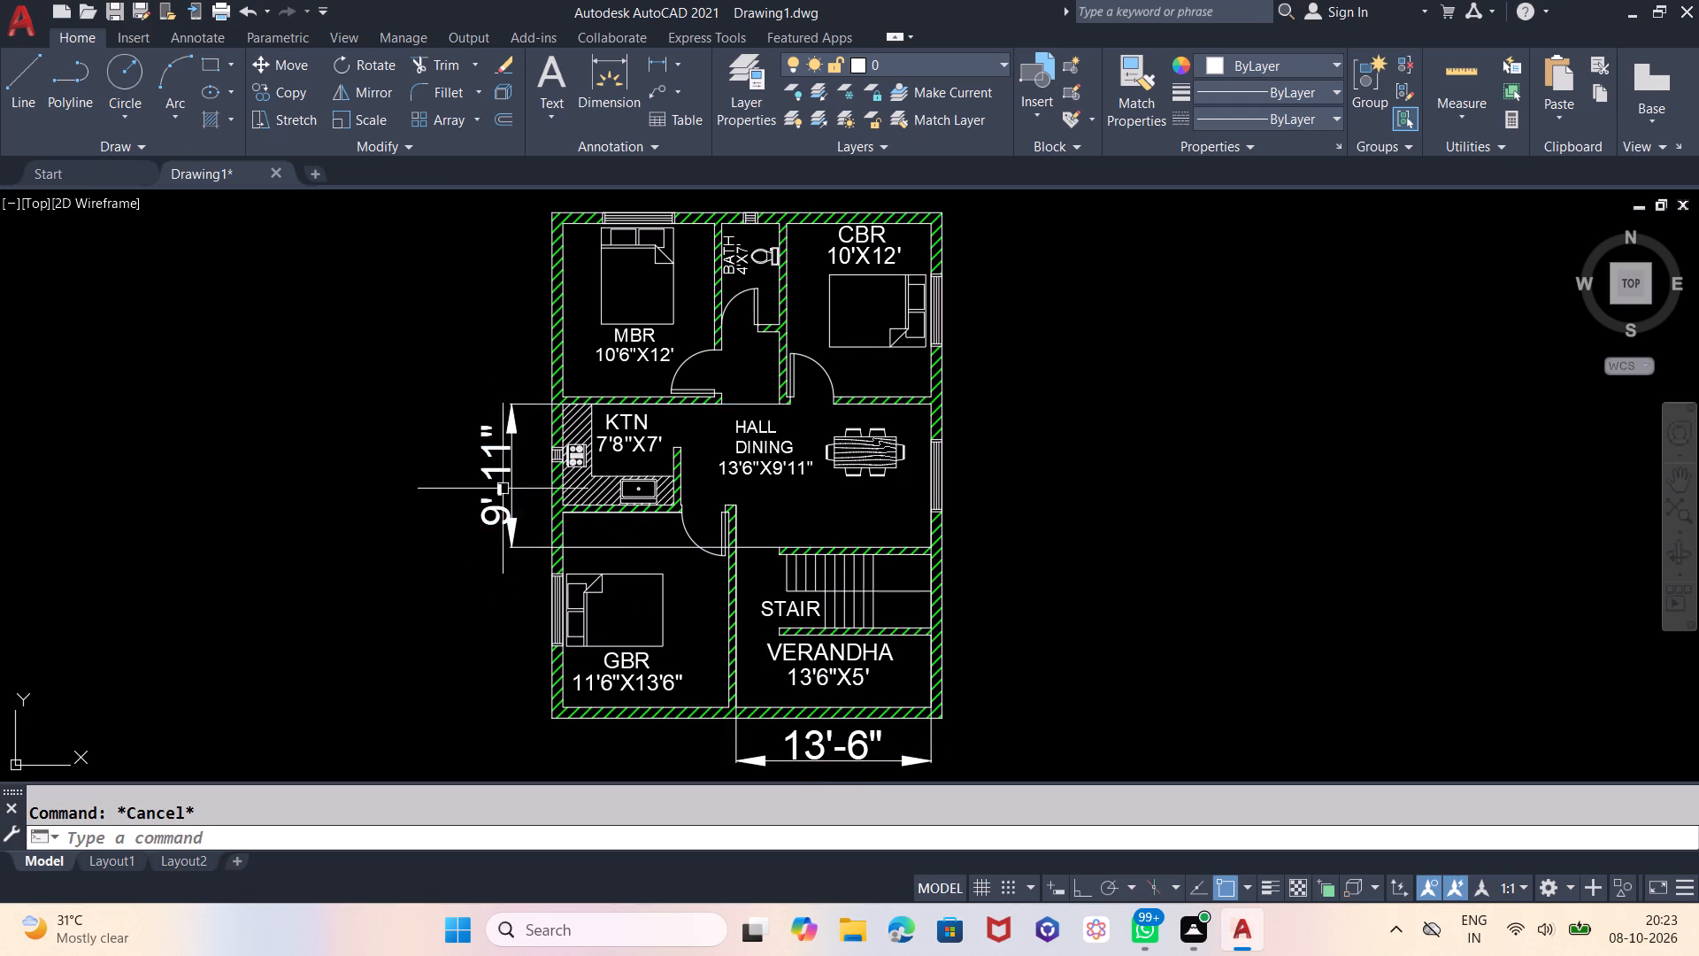
{"action": "left_click", "coordinate": [498, 485]}
{"action": "left_click", "coordinate": [856, 761]}
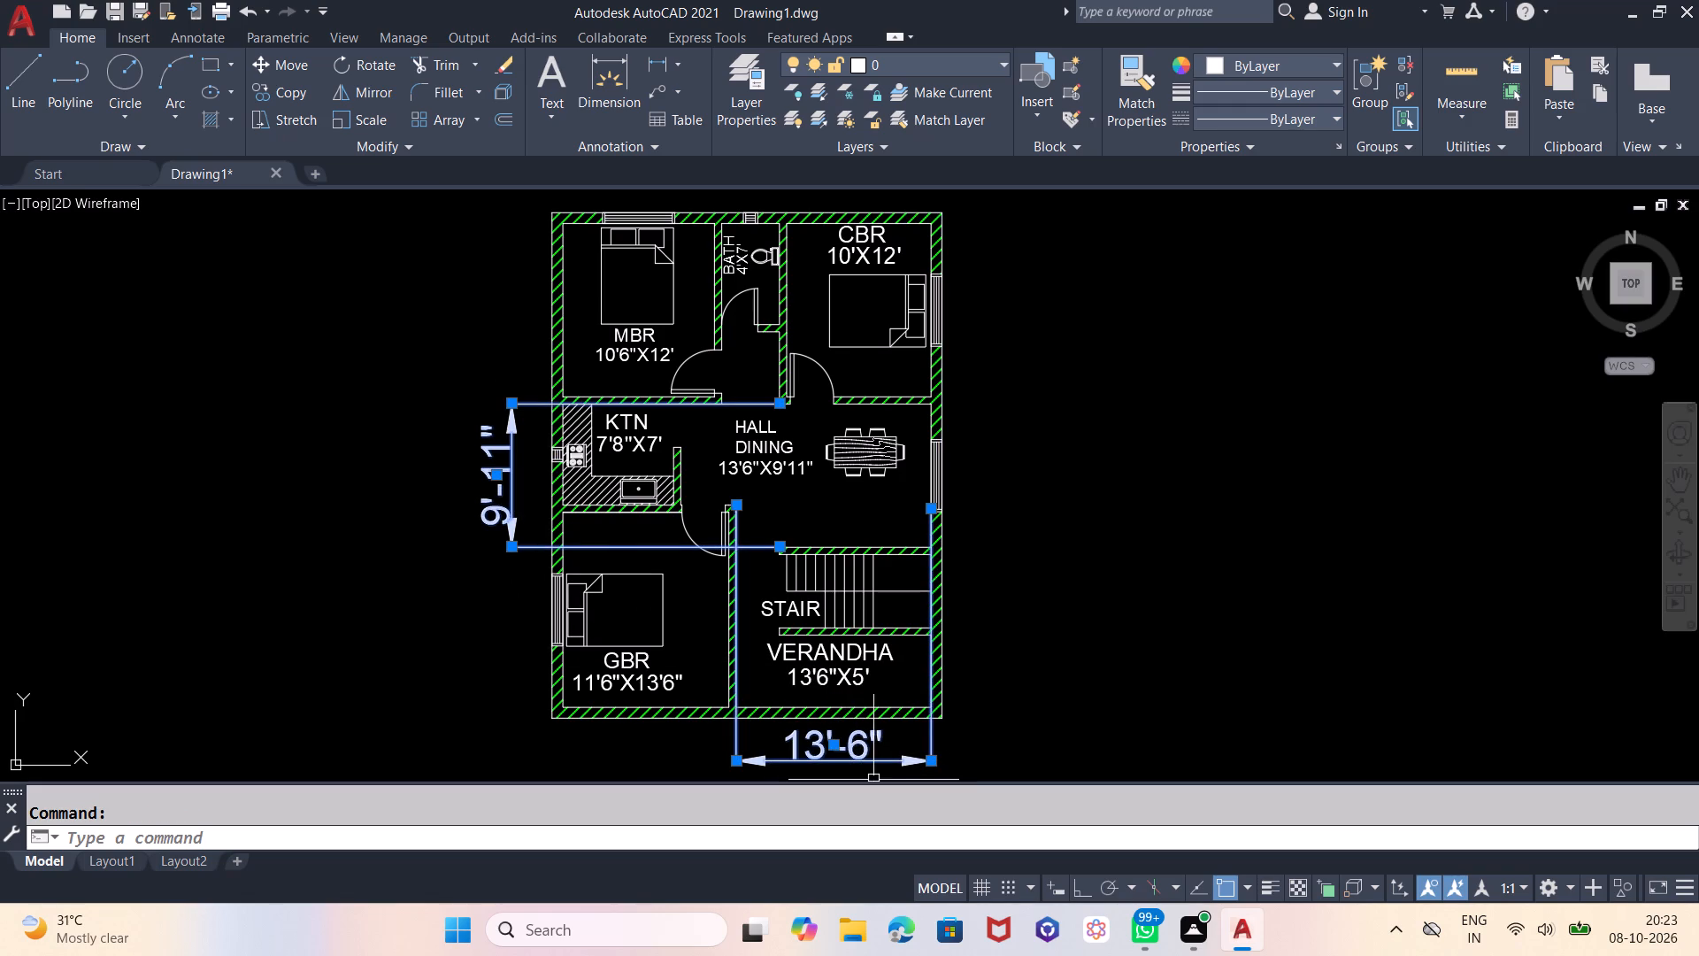
{"action": "key", "text": "Delete"}
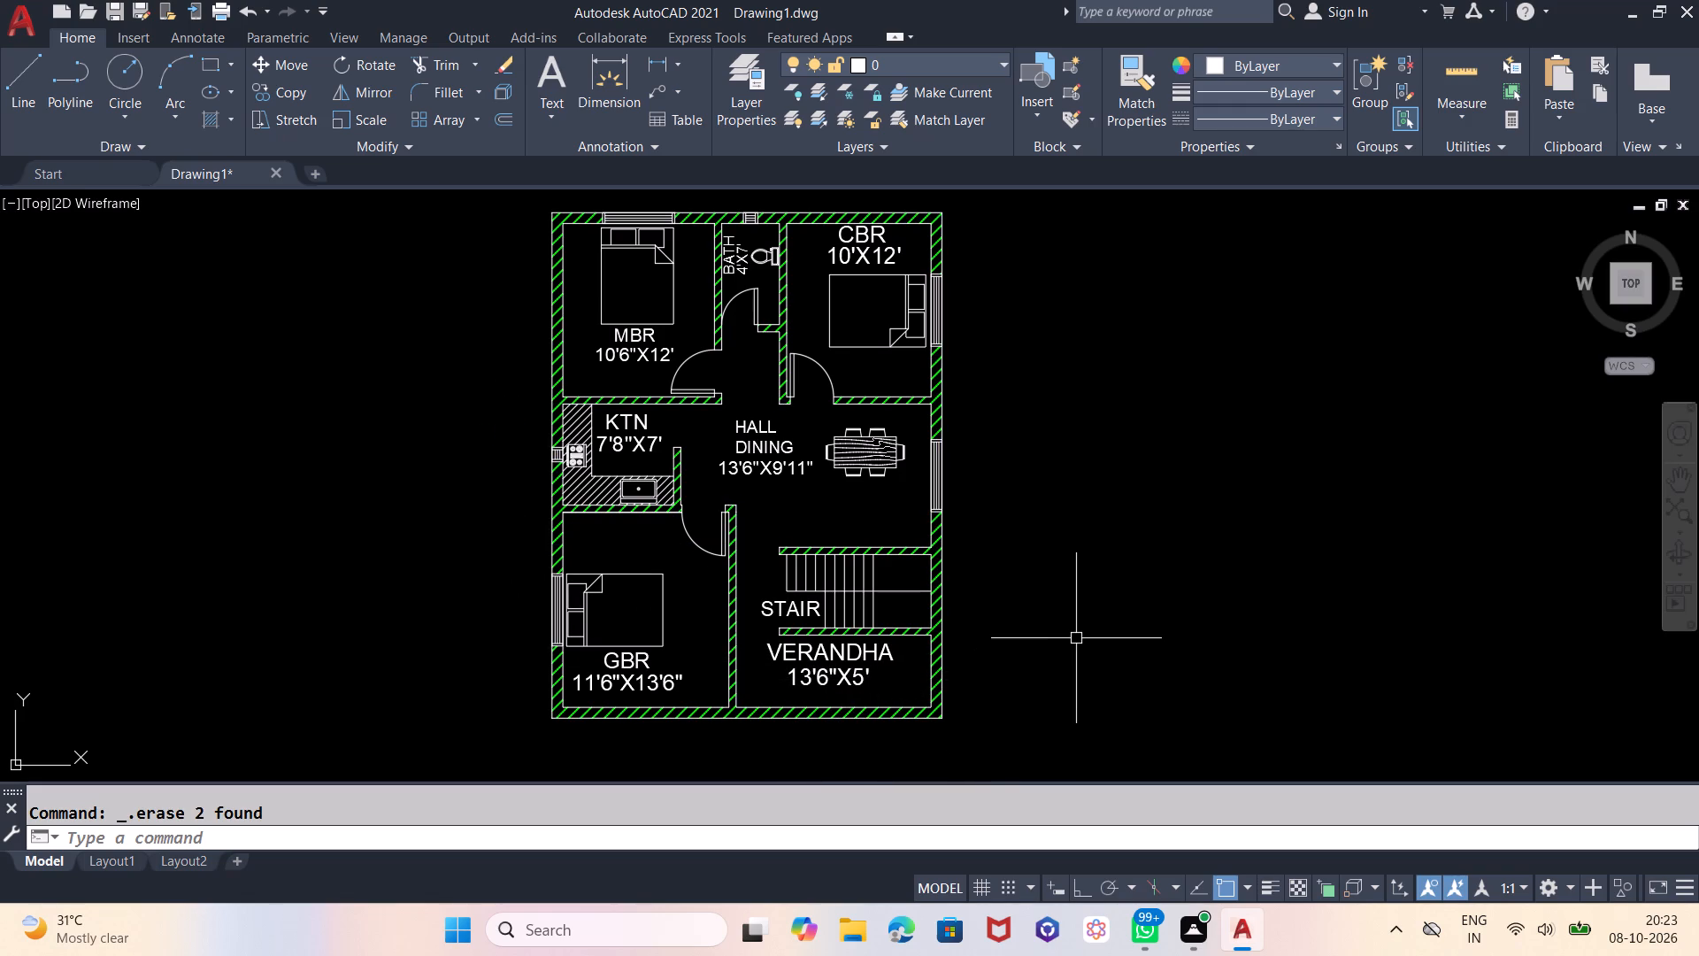
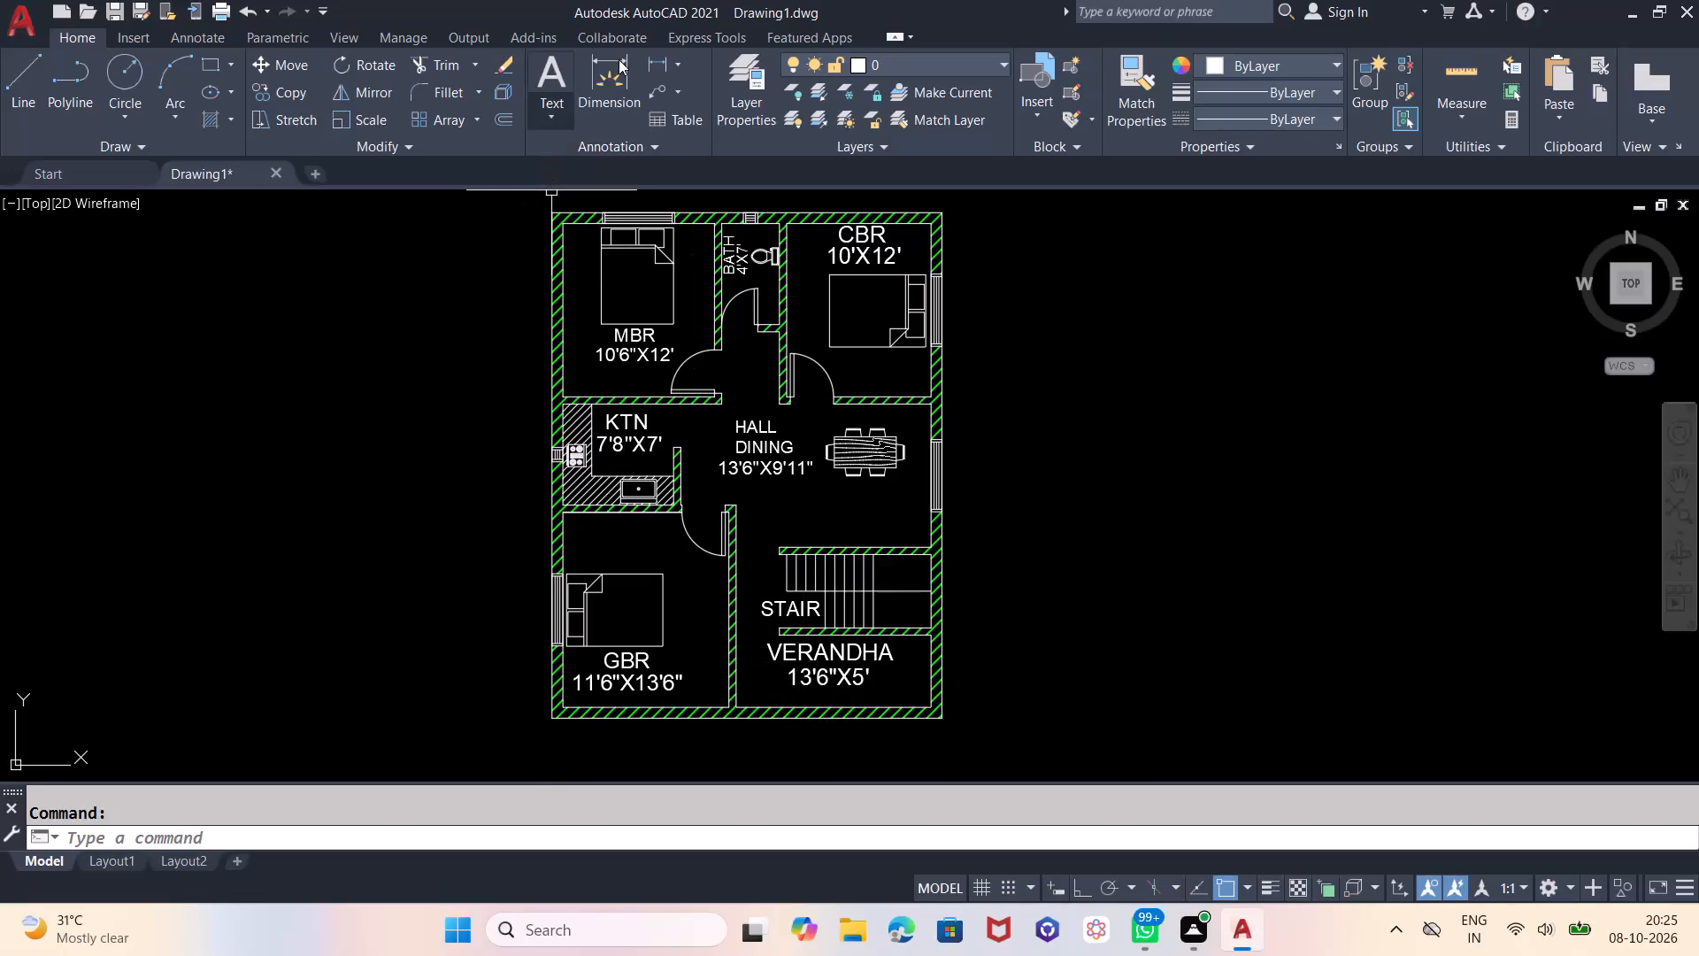
Measure the clear width of the staircase between its north and south walls with a temporary dimension.
{"action": "left_click", "coordinate": [619, 59]}
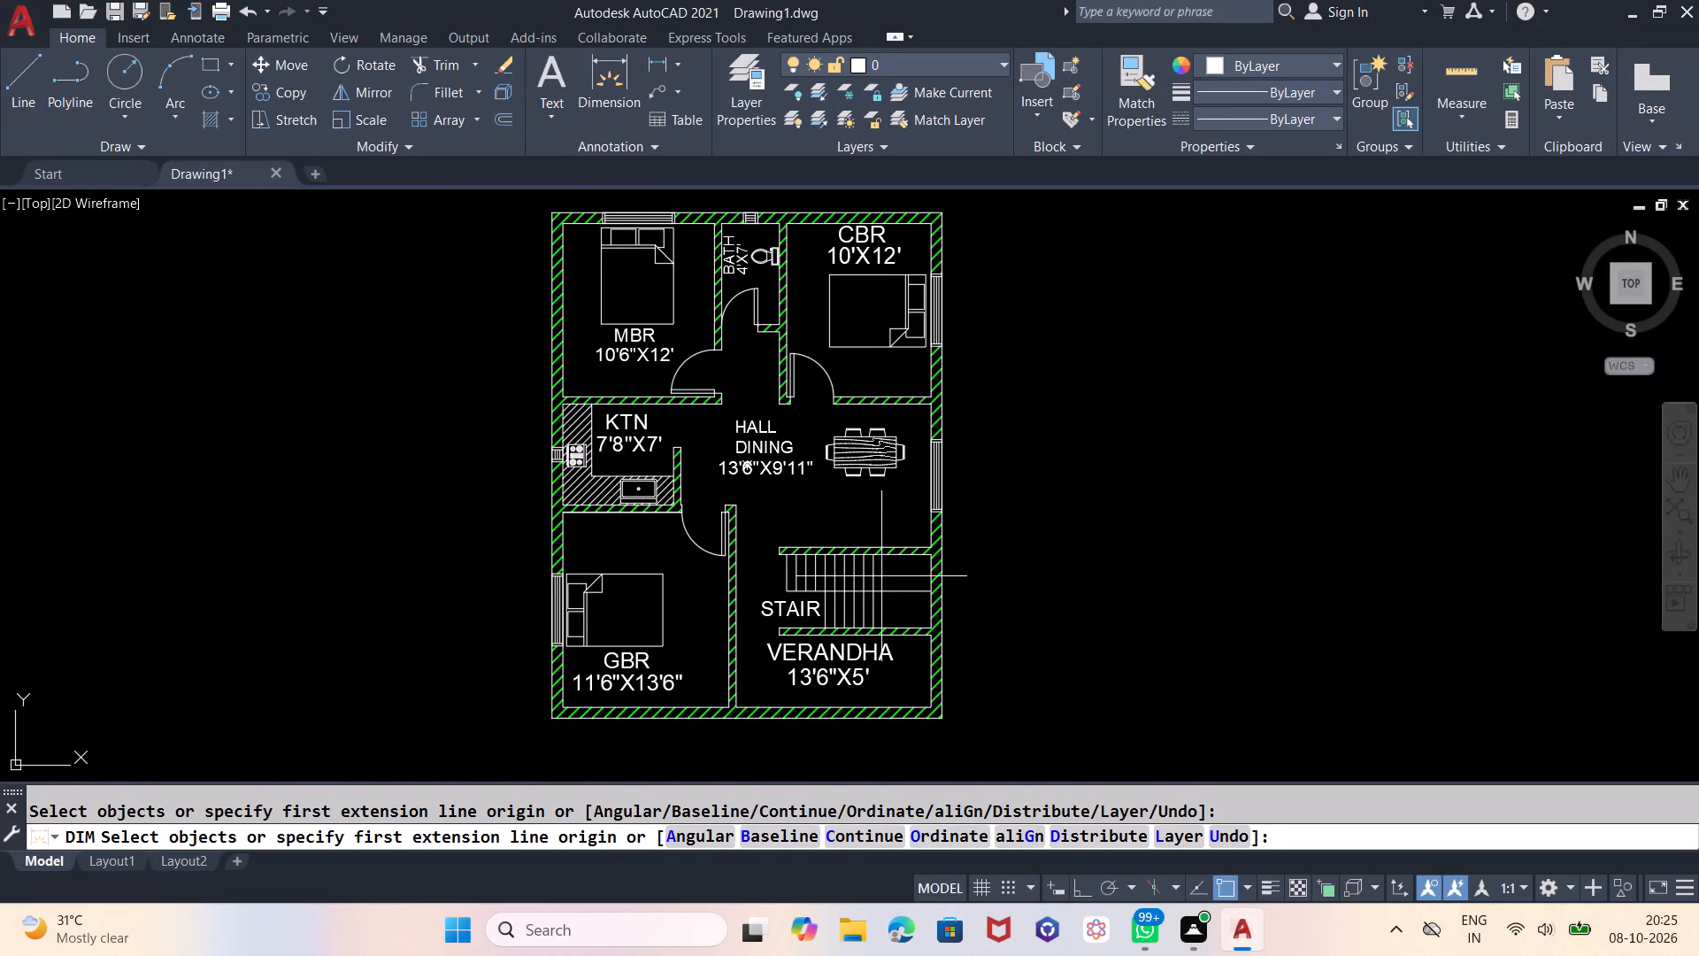
{"action": "left_click", "coordinate": [869, 556]}
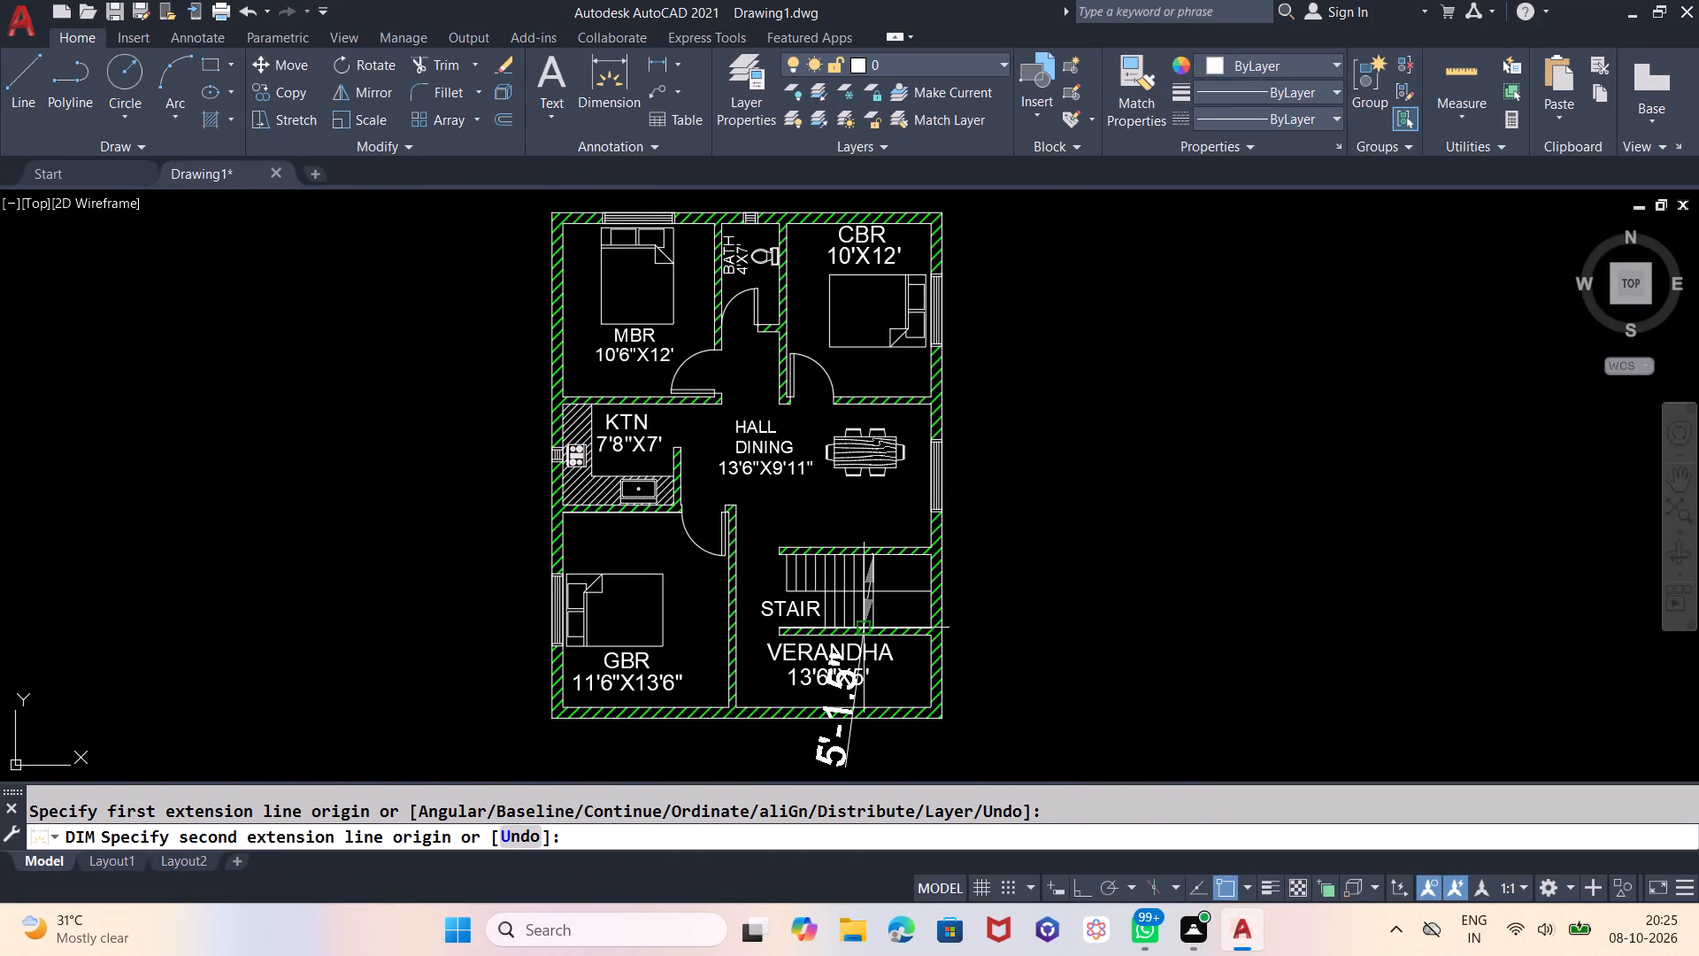
{"action": "scroll", "coordinate": [865, 627], "scroll_direction": "up", "scroll_amount": 2}
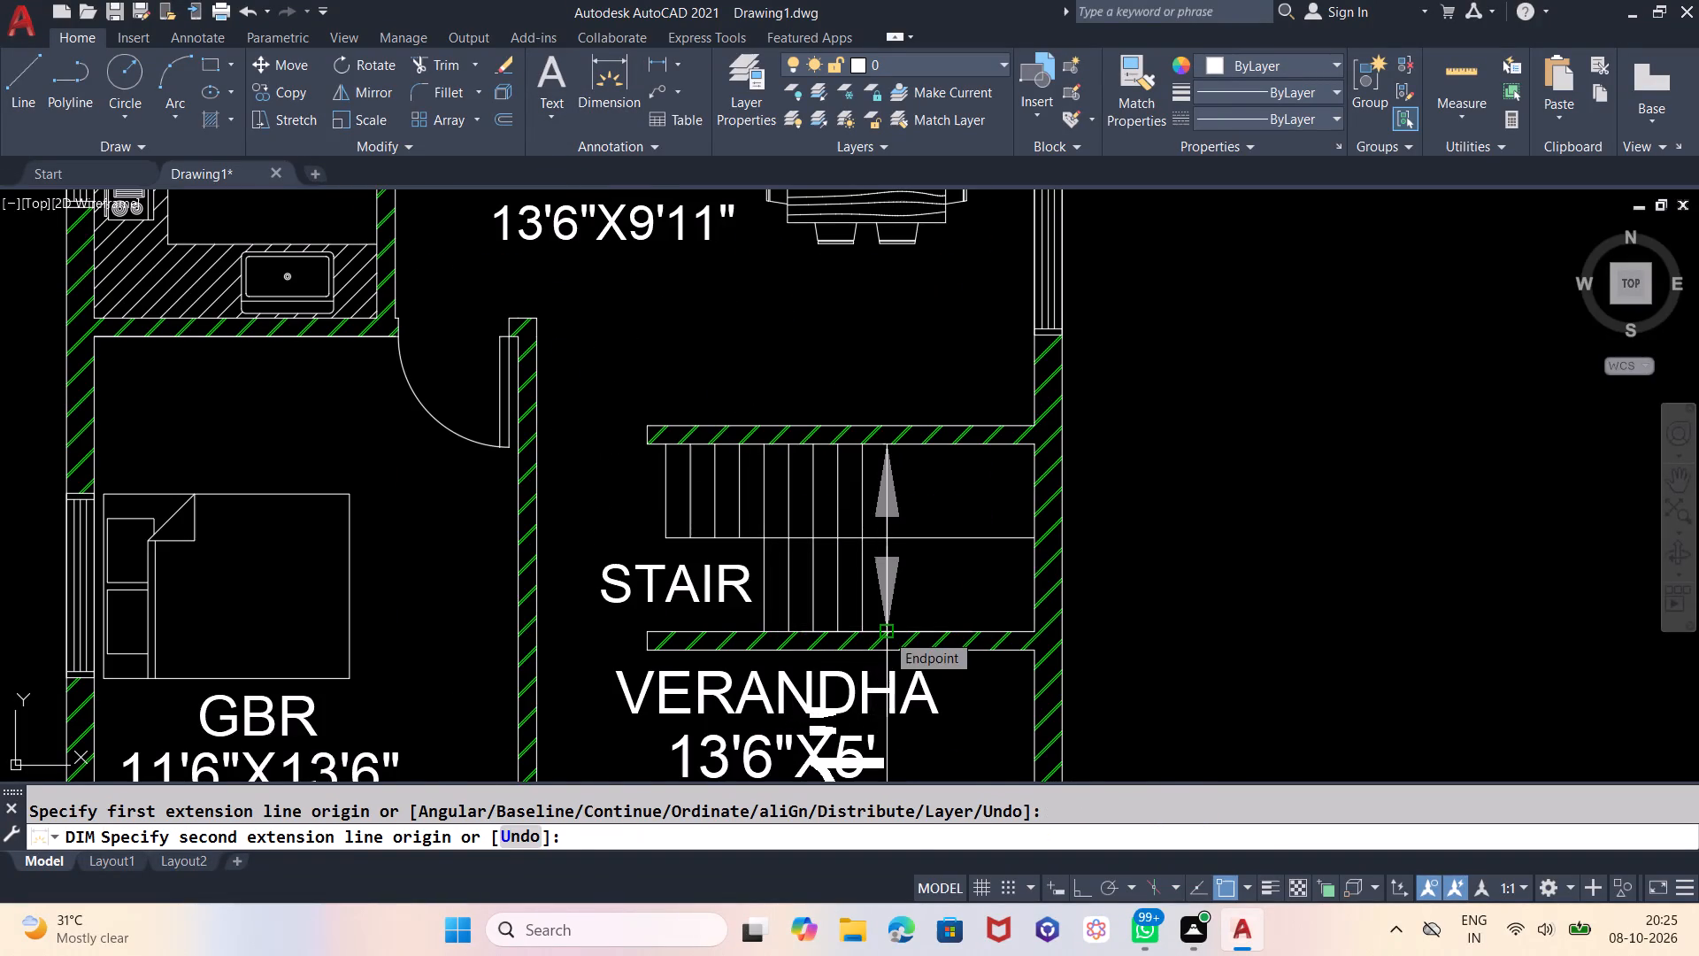
{"action": "left_click", "coordinate": [886, 633]}
{"action": "scroll", "coordinate": [1192, 526], "scroll_direction": "down", "scroll_amount": 2}
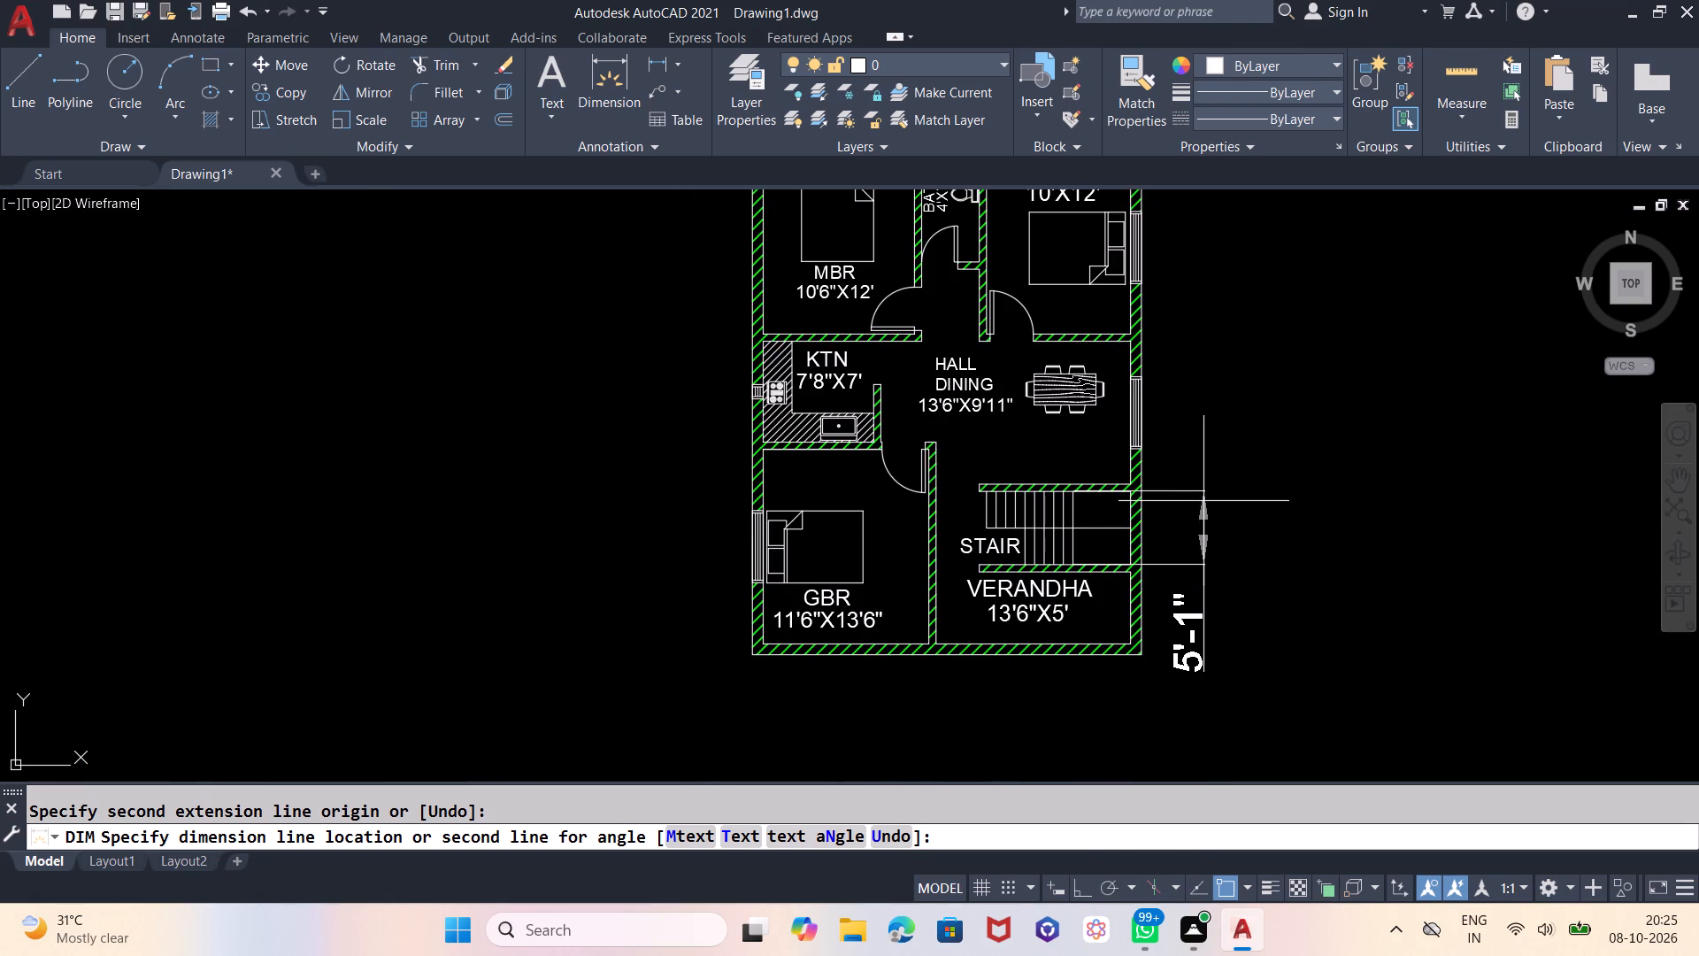
{"action": "key", "text": "Escape"}
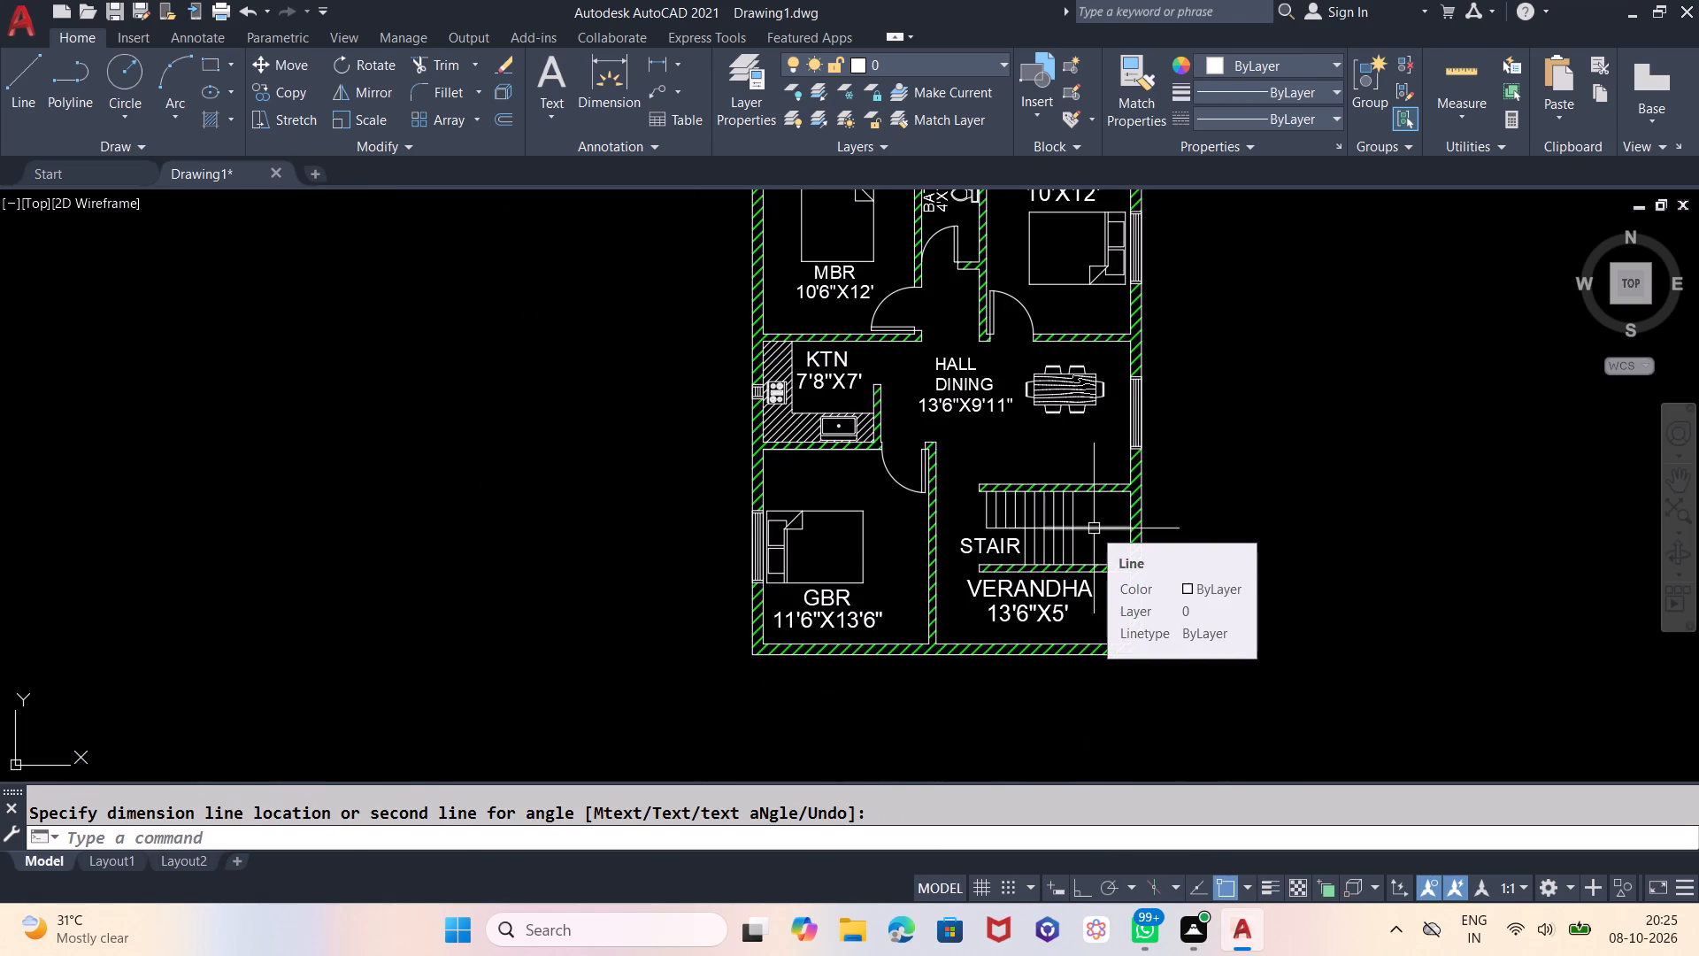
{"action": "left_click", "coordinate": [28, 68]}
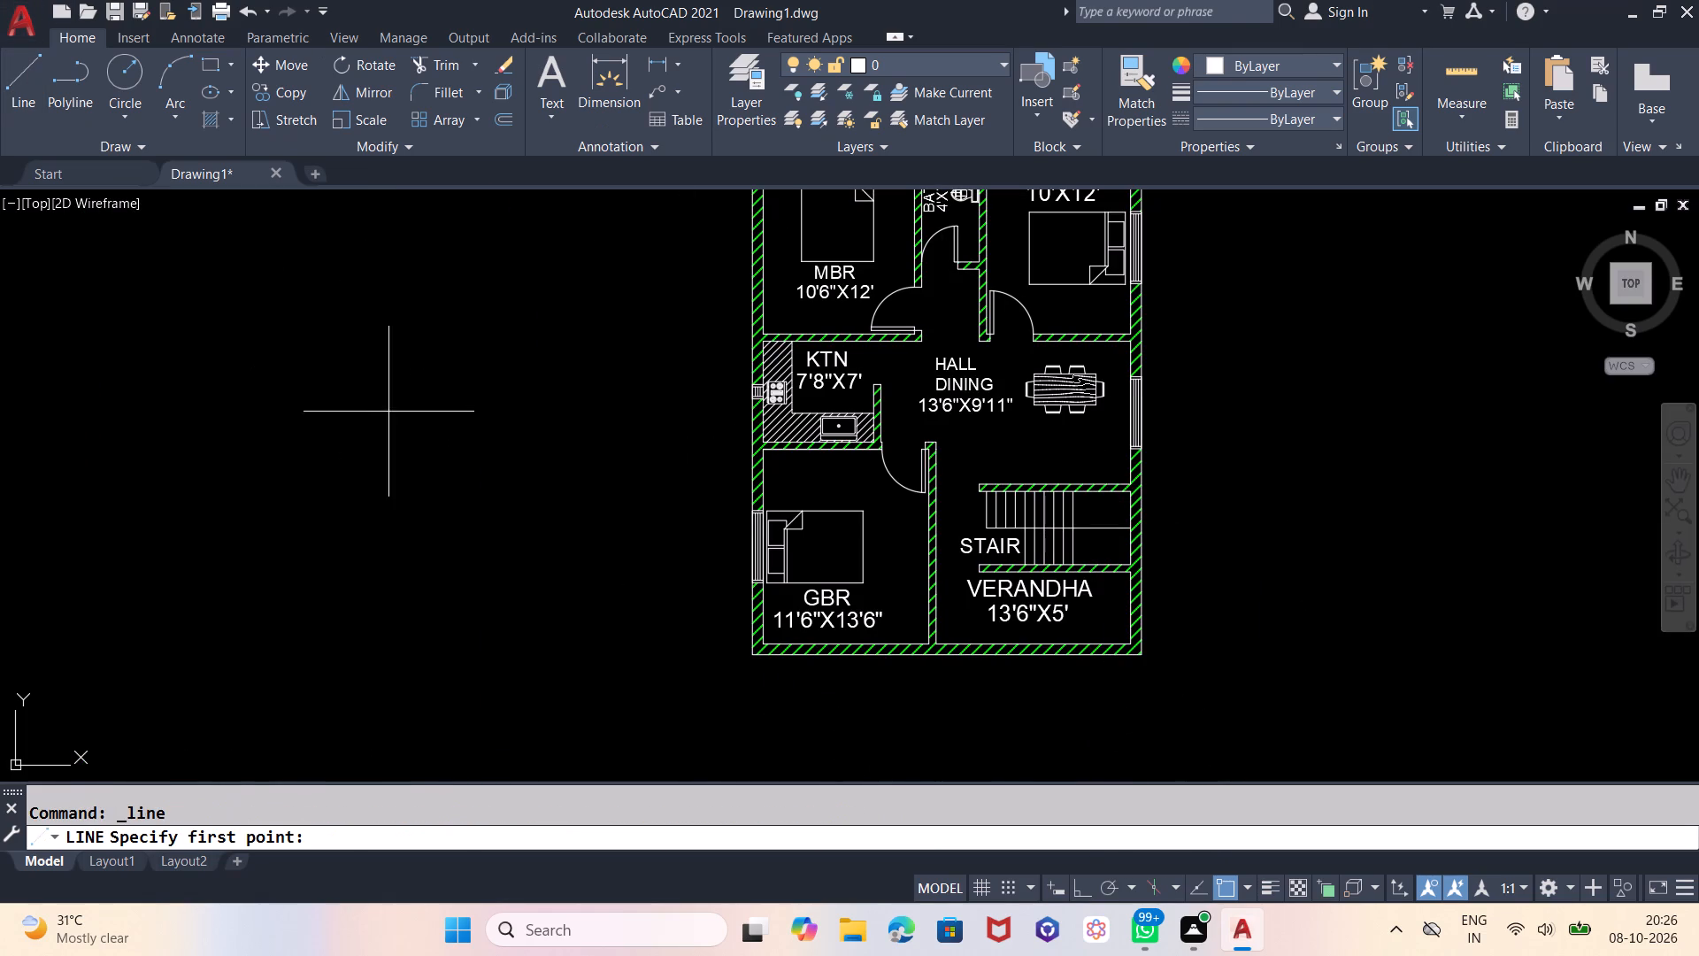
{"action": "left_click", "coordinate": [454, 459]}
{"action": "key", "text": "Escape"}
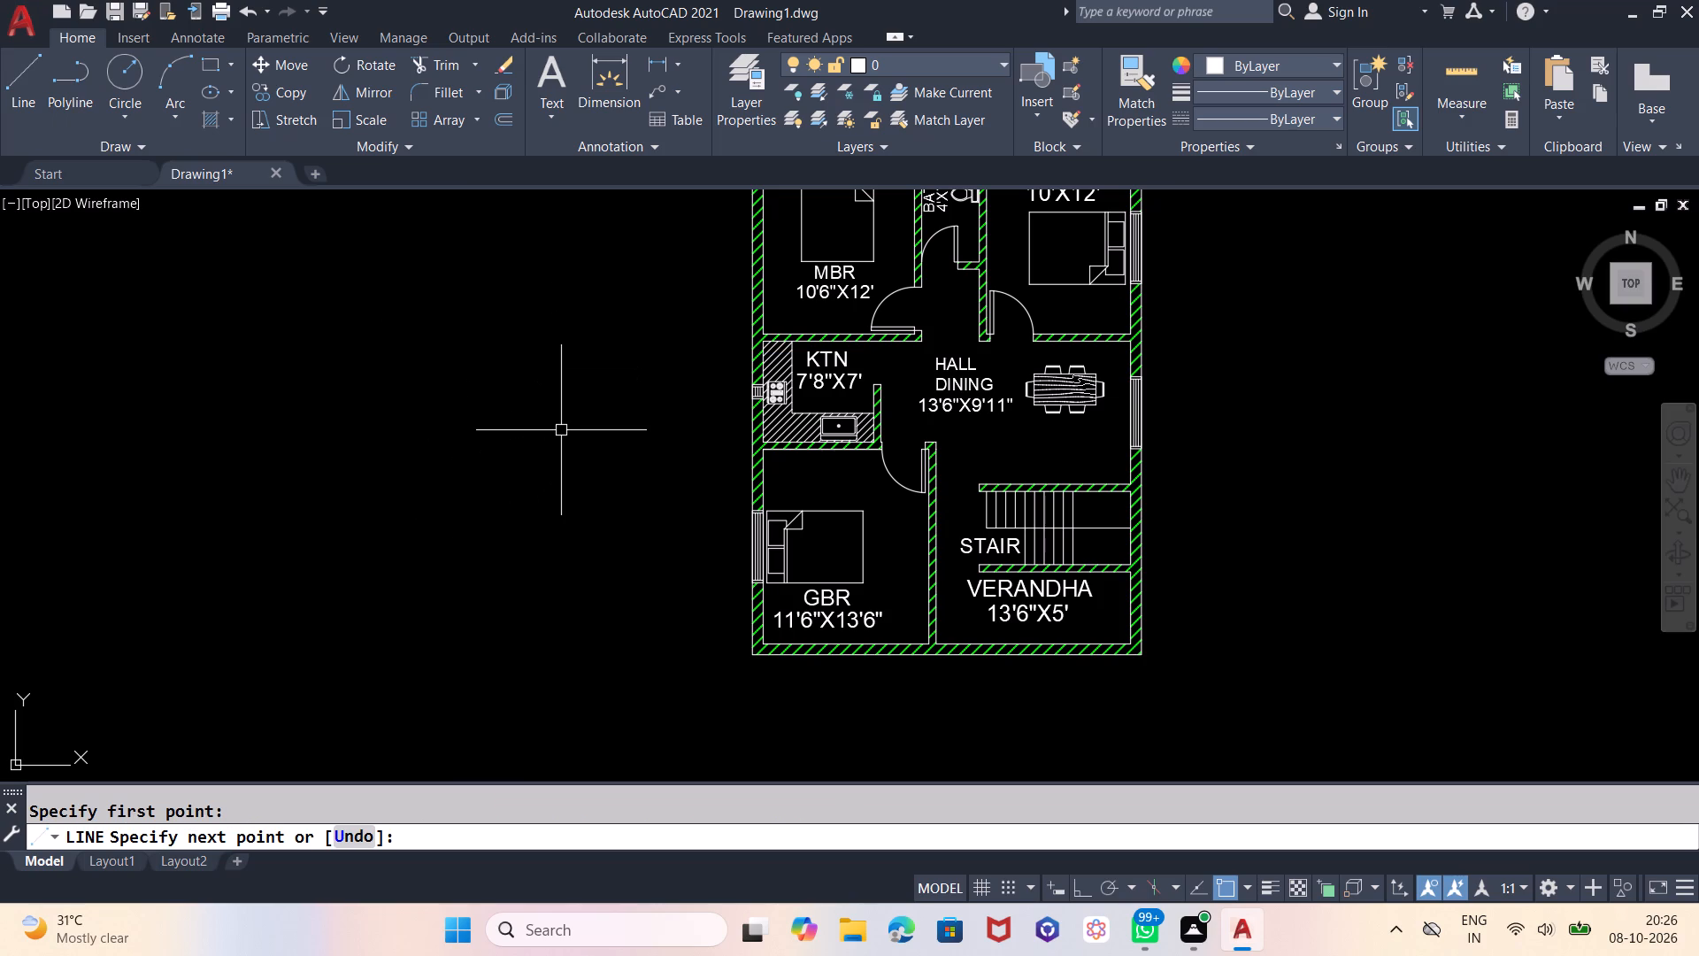
Draw two diagonal winder lines from the last tread's end on the stair centre line to the landing's north-east and south-east inner corners.
{"action": "key", "text": "space"}
{"action": "scroll", "coordinate": [1051, 543], "scroll_direction": "up", "scroll_amount": 1}
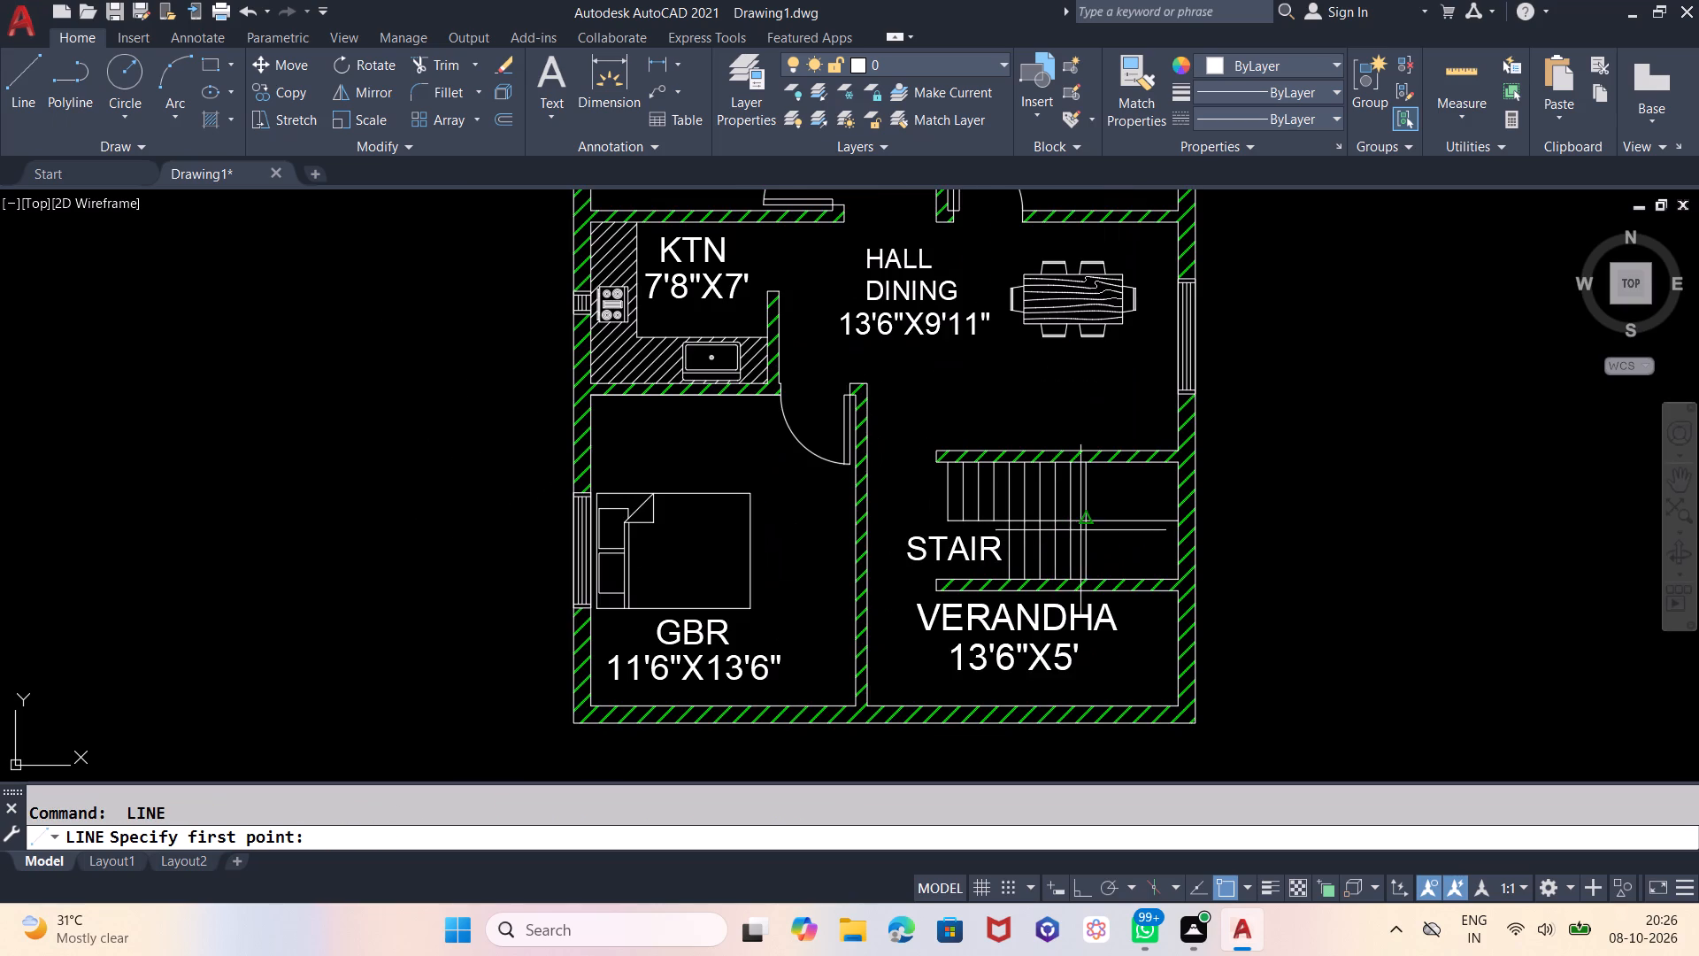
{"action": "left_click", "coordinate": [1084, 523]}
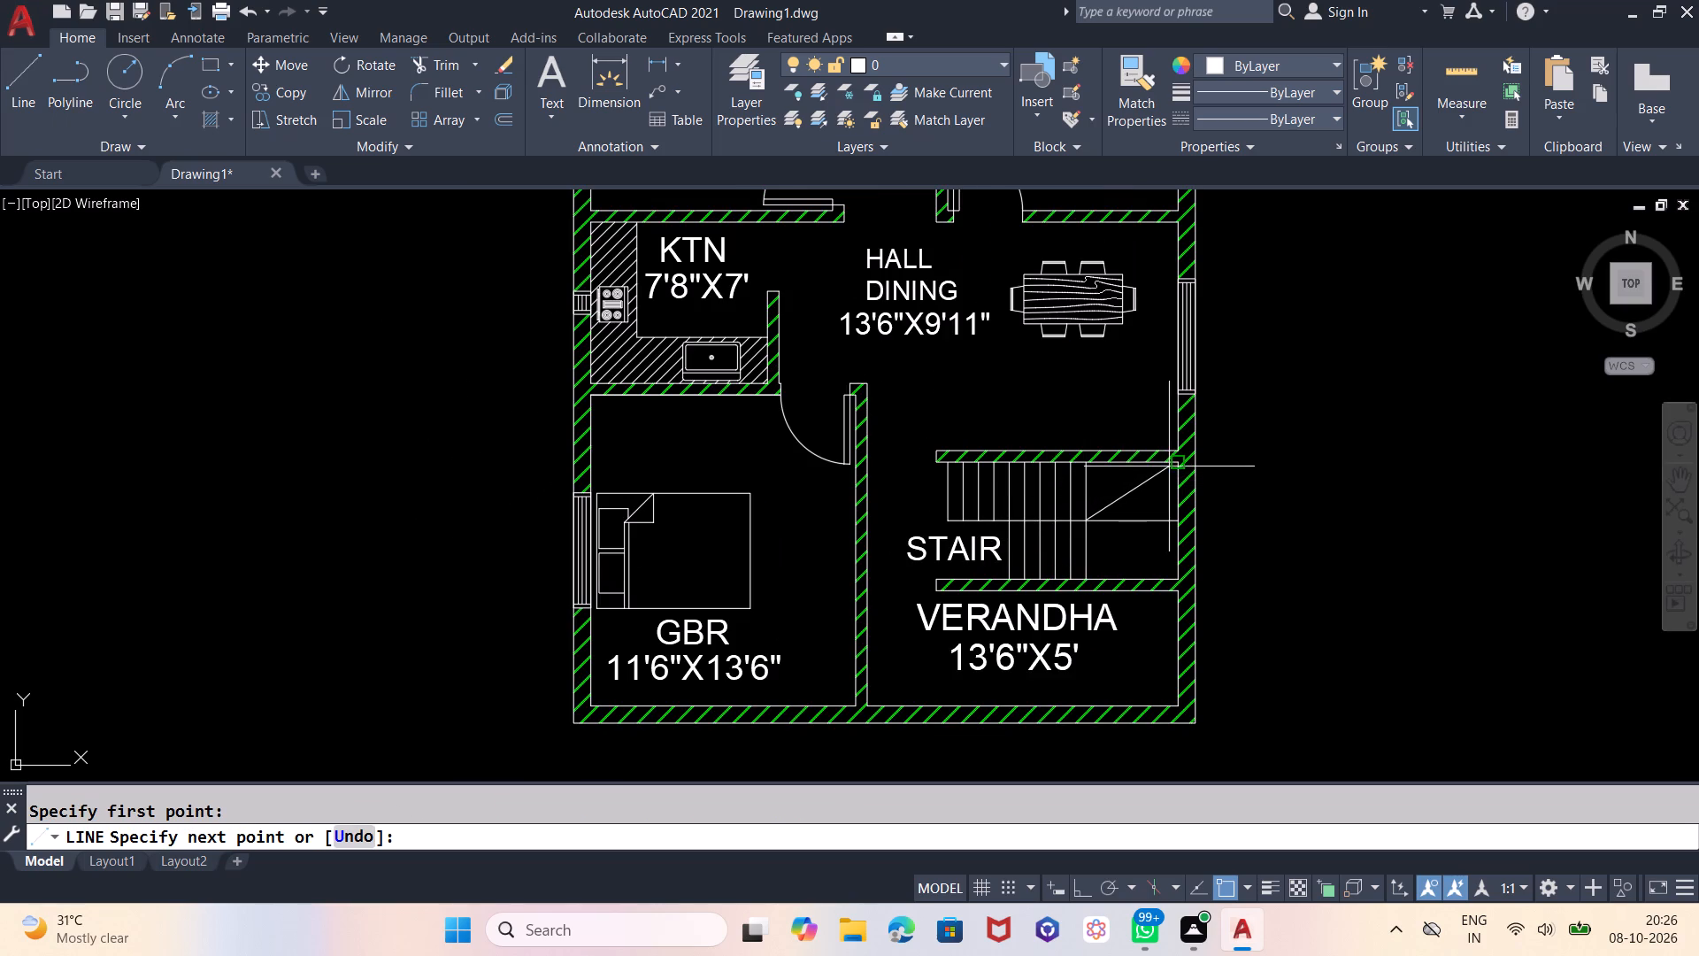
{"action": "left_click", "coordinate": [1173, 463]}
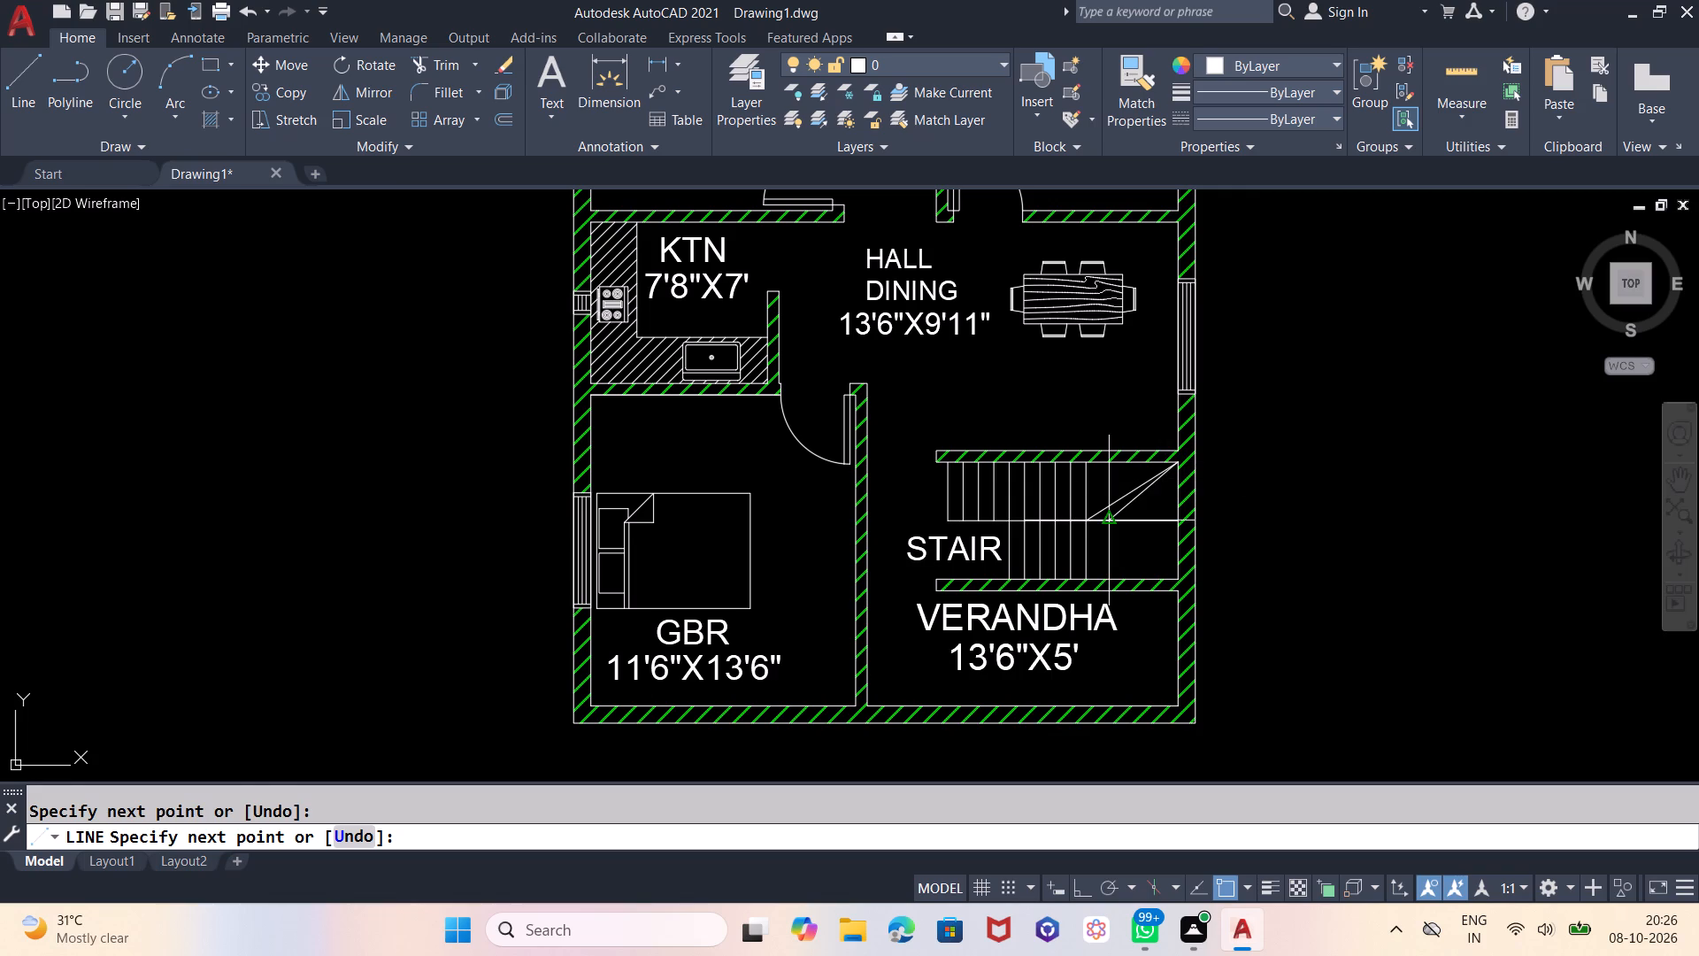
{"action": "key", "text": "Escape"}
{"action": "key", "text": "space"}
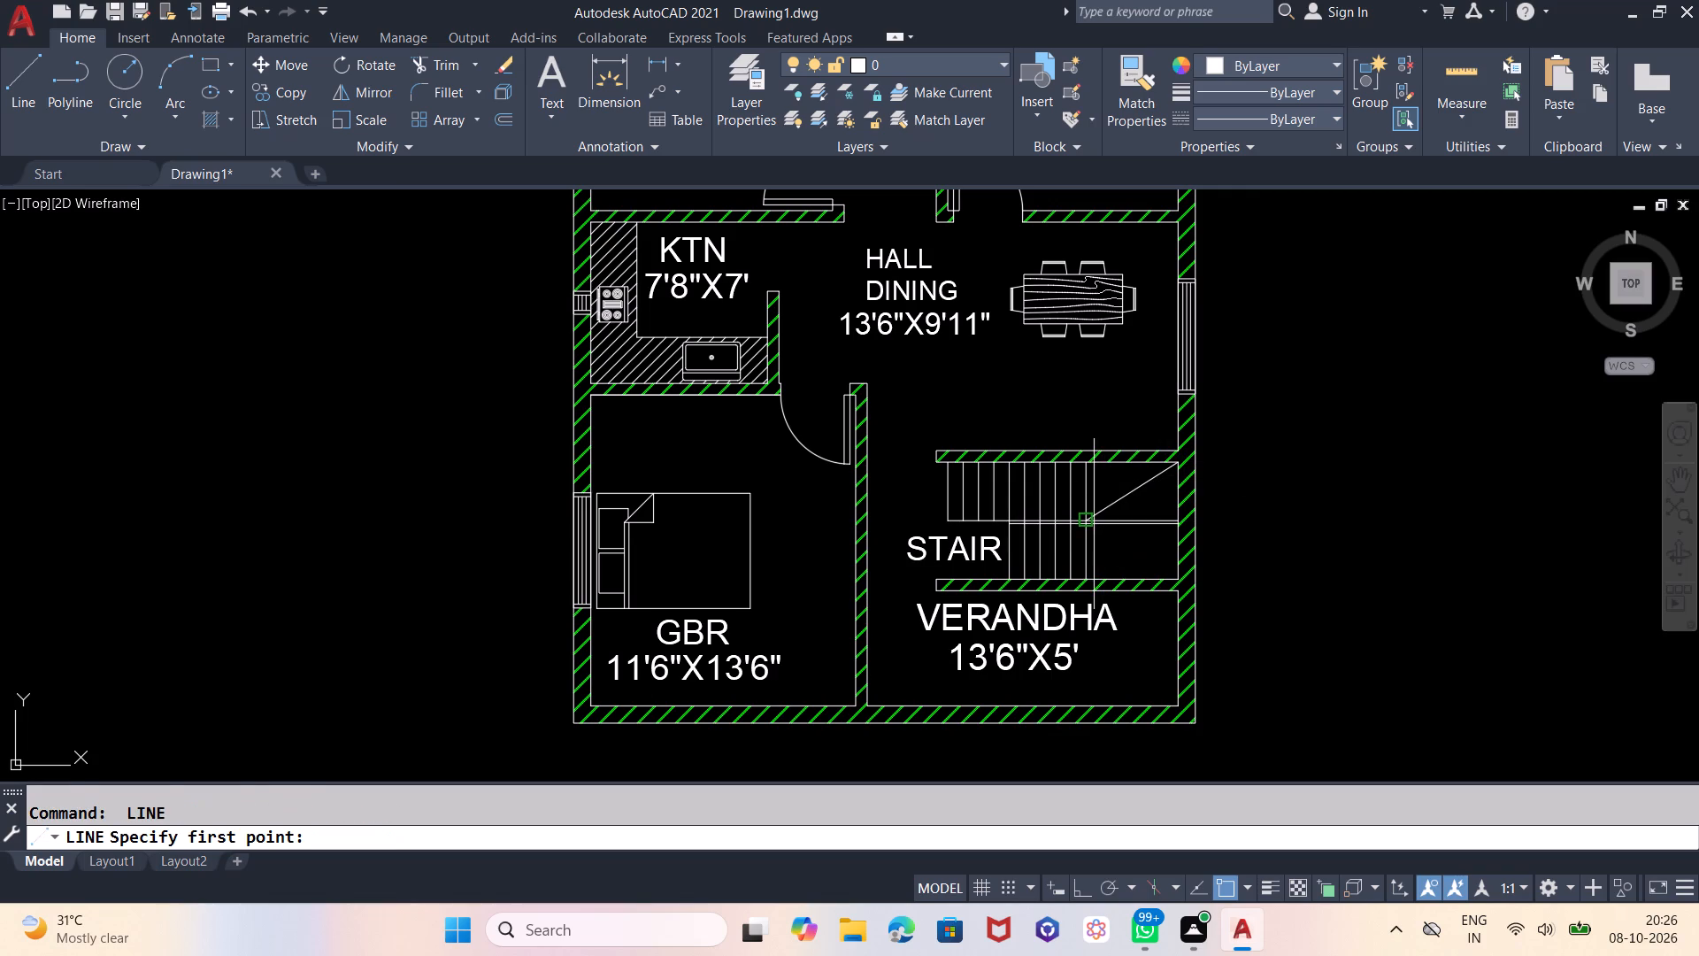
{"action": "left_click", "coordinate": [1087, 519]}
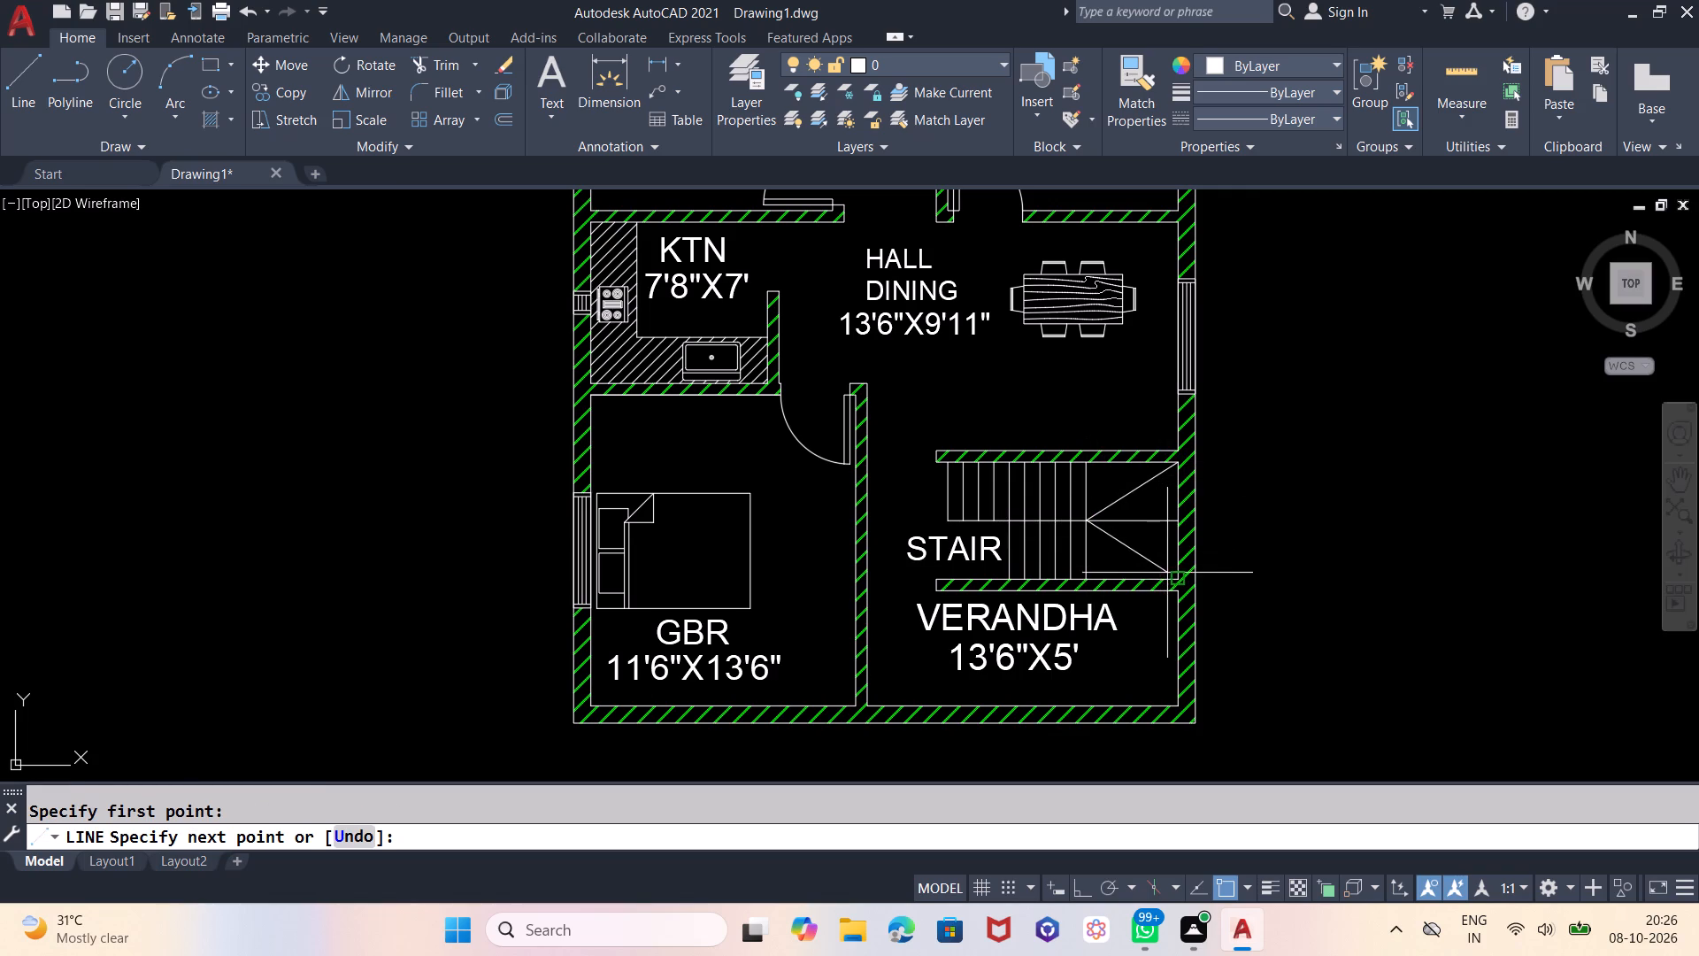
{"action": "left_click", "coordinate": [1177, 581]}
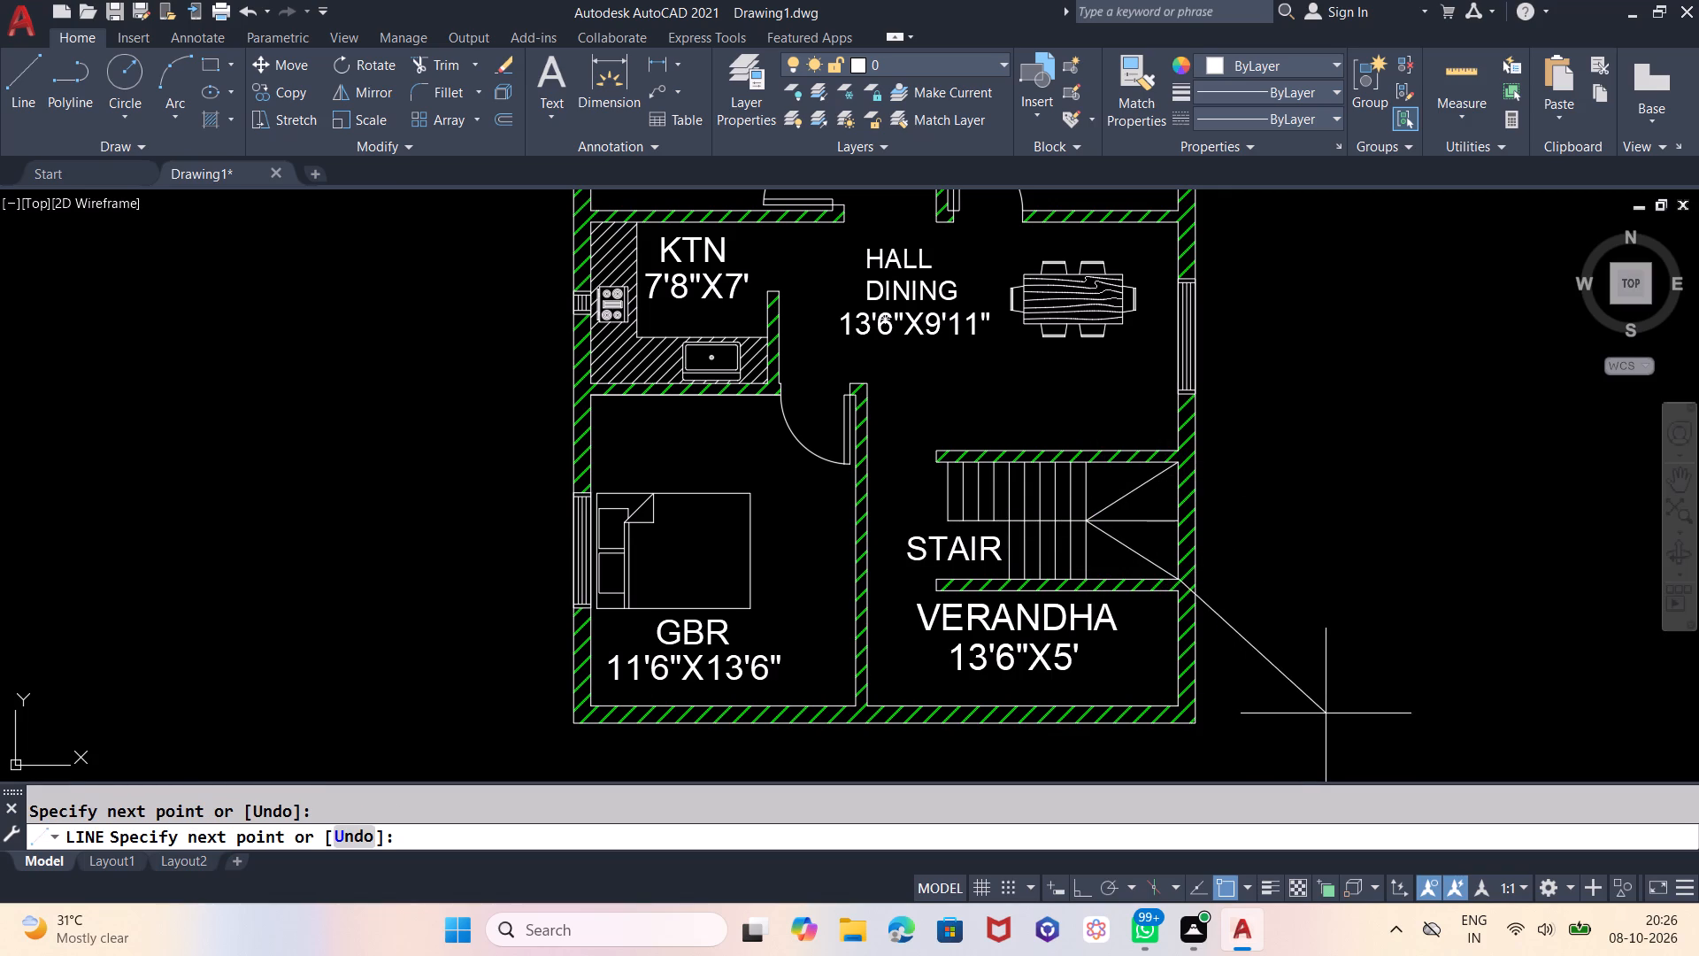
{"action": "key", "text": "Escape"}
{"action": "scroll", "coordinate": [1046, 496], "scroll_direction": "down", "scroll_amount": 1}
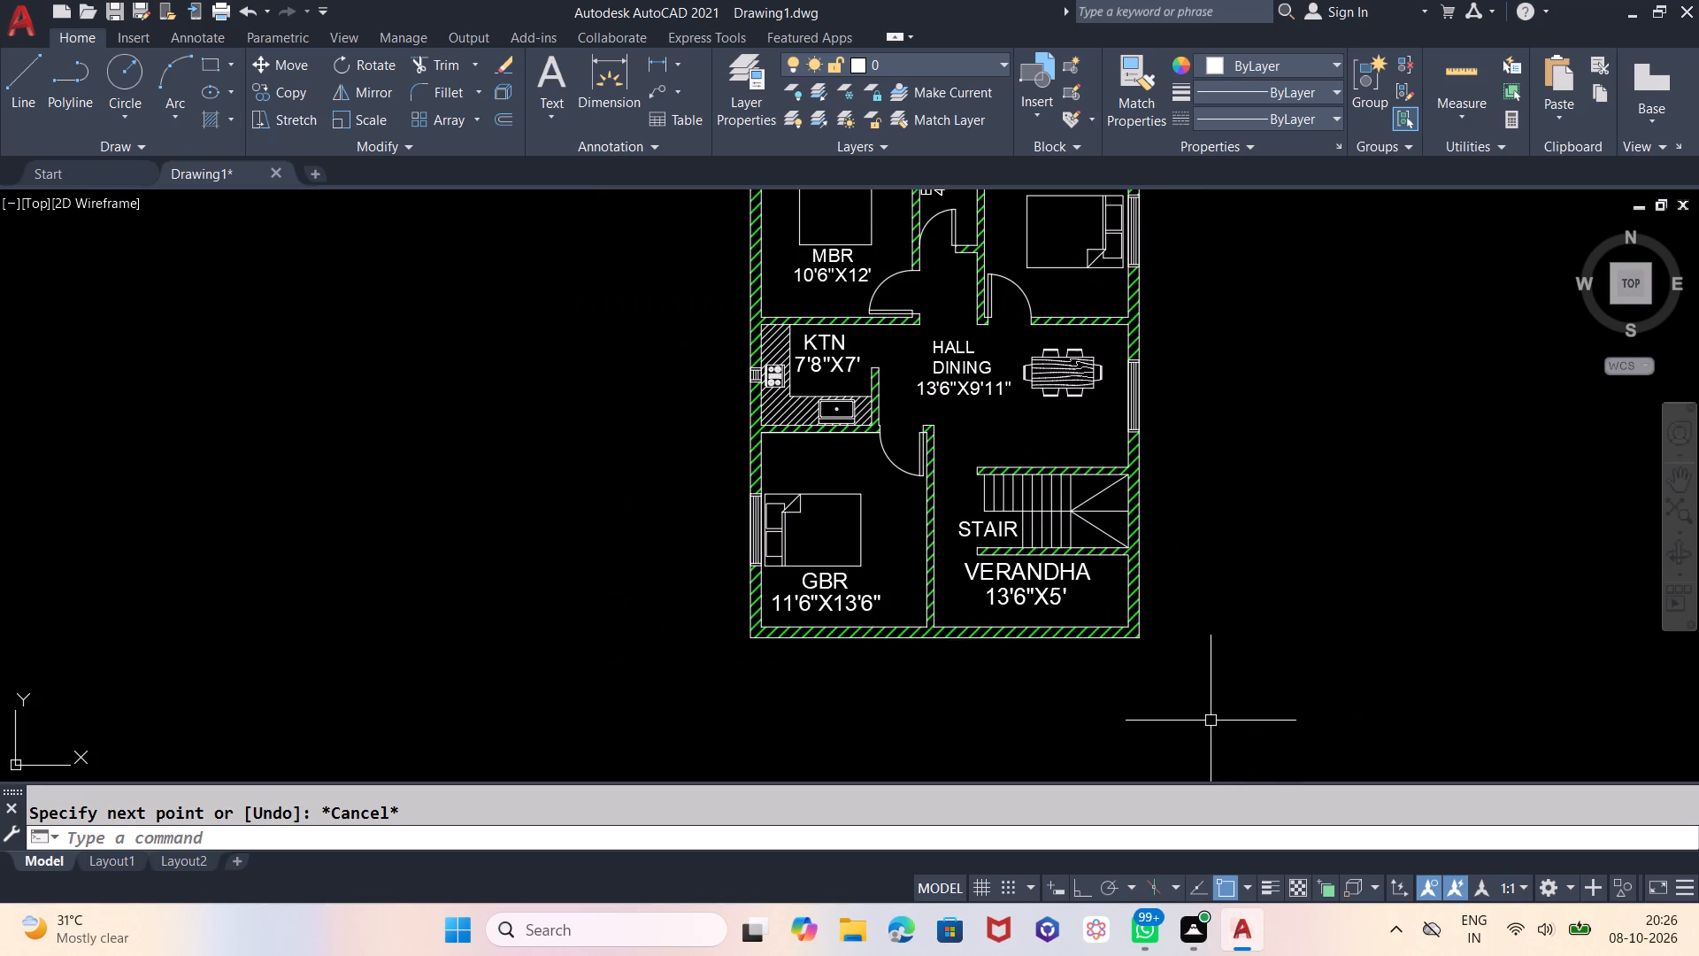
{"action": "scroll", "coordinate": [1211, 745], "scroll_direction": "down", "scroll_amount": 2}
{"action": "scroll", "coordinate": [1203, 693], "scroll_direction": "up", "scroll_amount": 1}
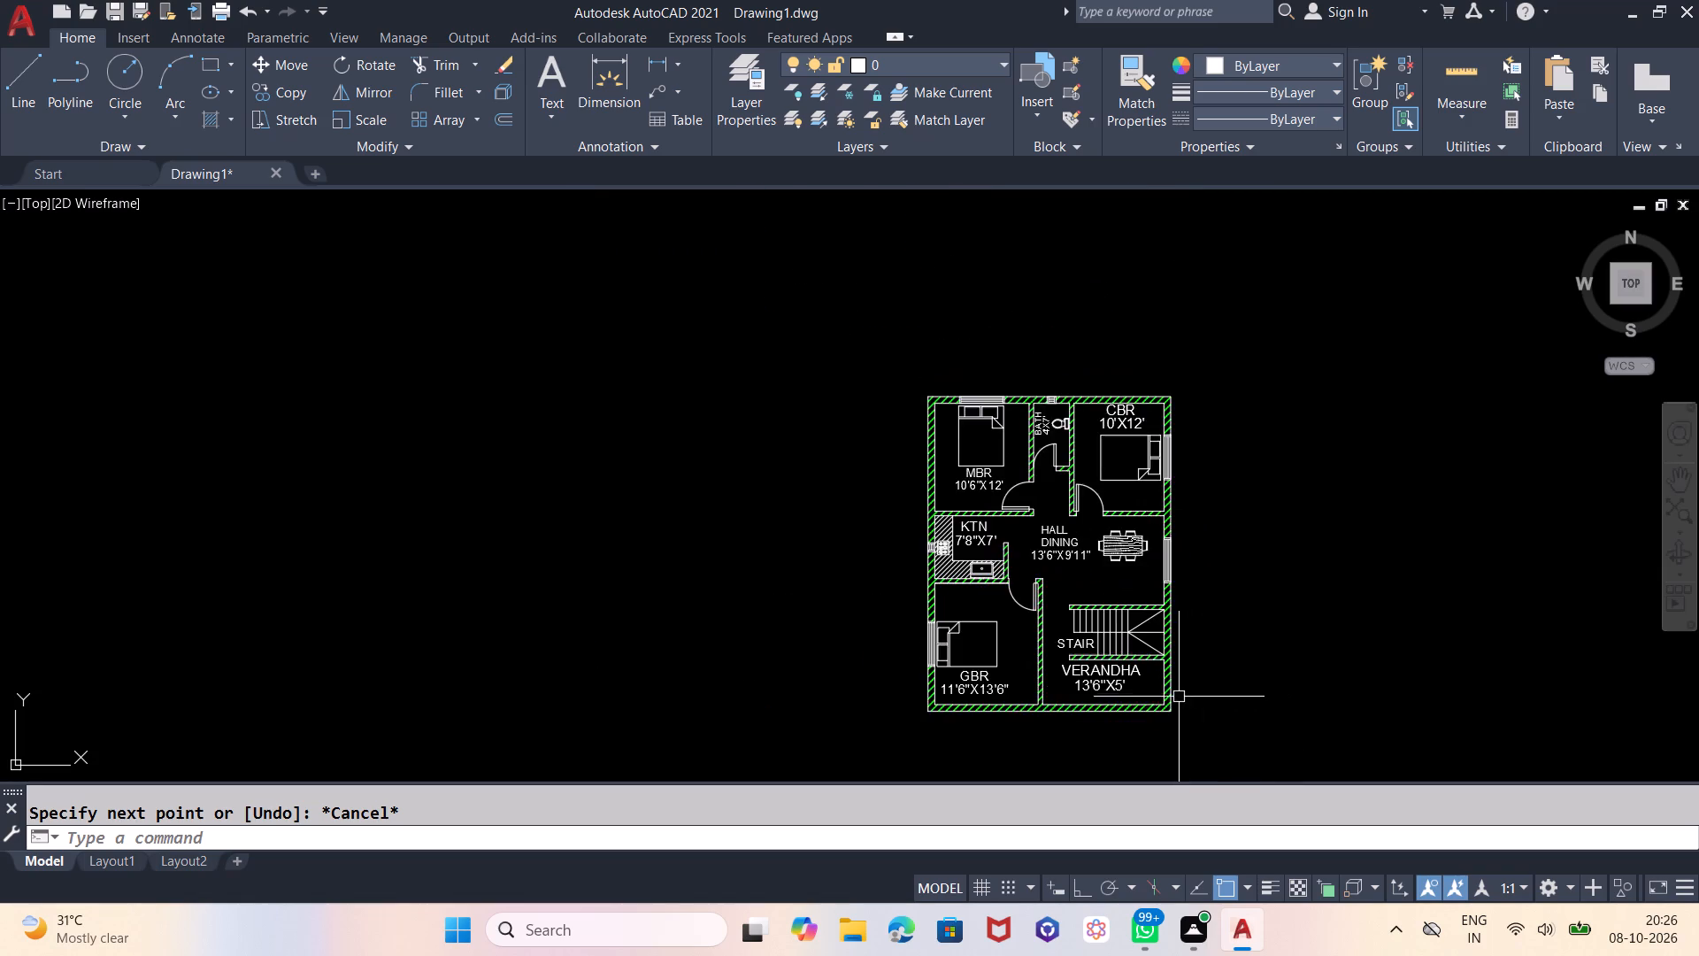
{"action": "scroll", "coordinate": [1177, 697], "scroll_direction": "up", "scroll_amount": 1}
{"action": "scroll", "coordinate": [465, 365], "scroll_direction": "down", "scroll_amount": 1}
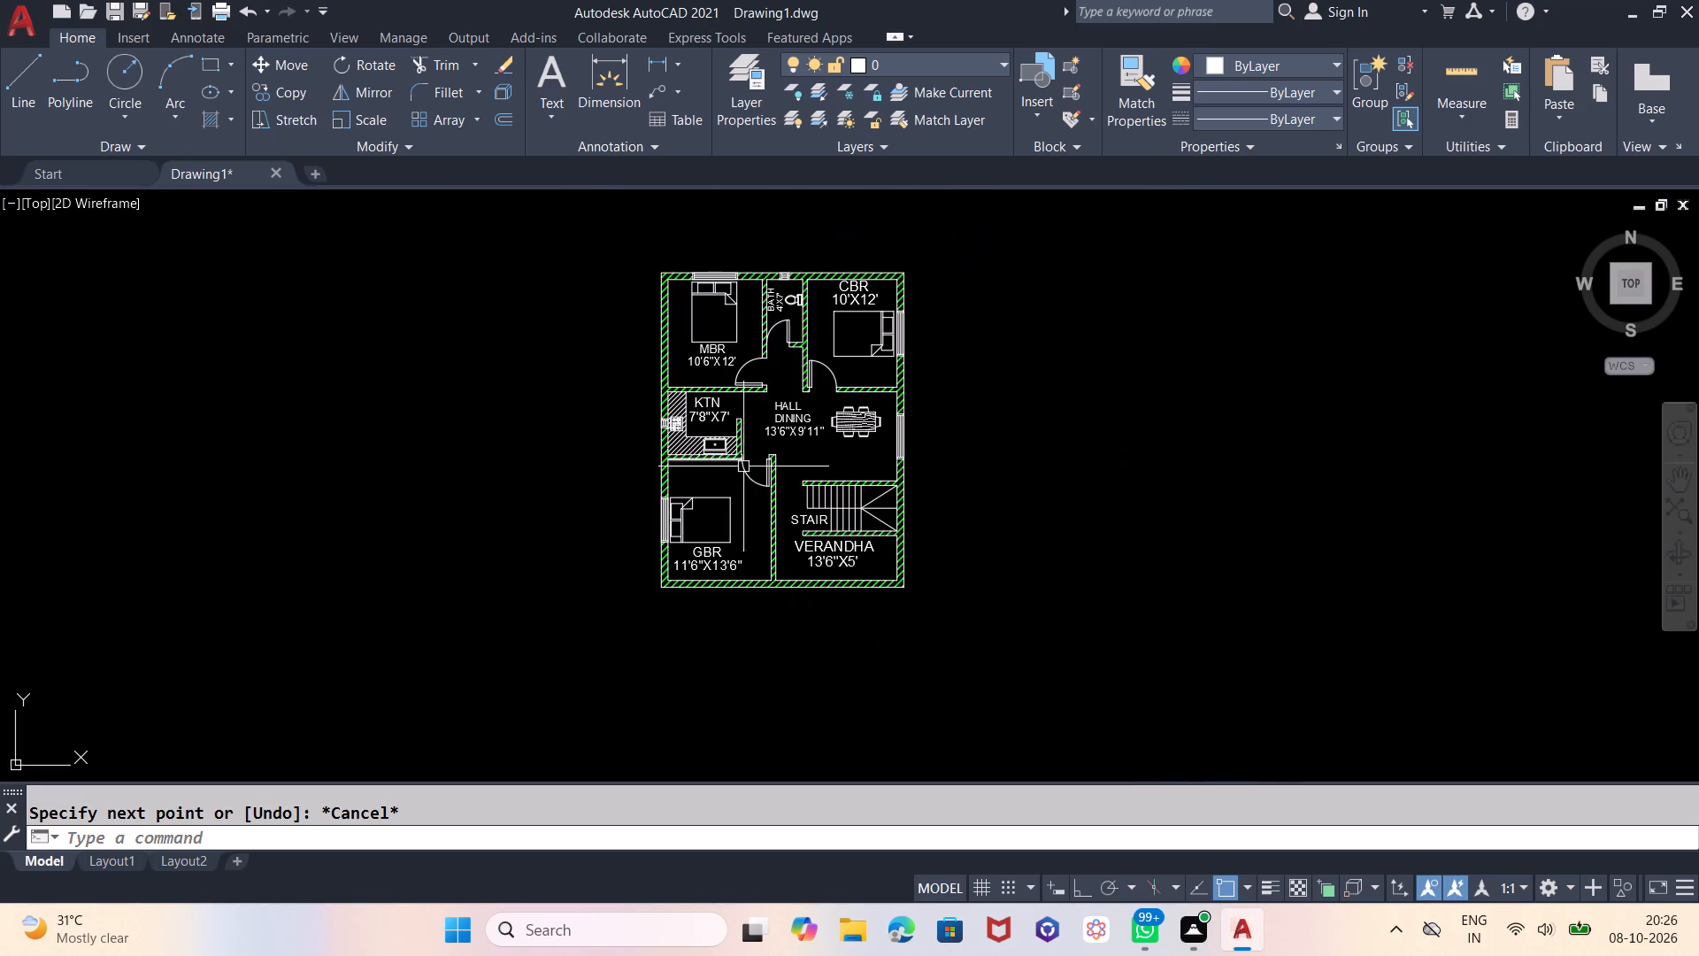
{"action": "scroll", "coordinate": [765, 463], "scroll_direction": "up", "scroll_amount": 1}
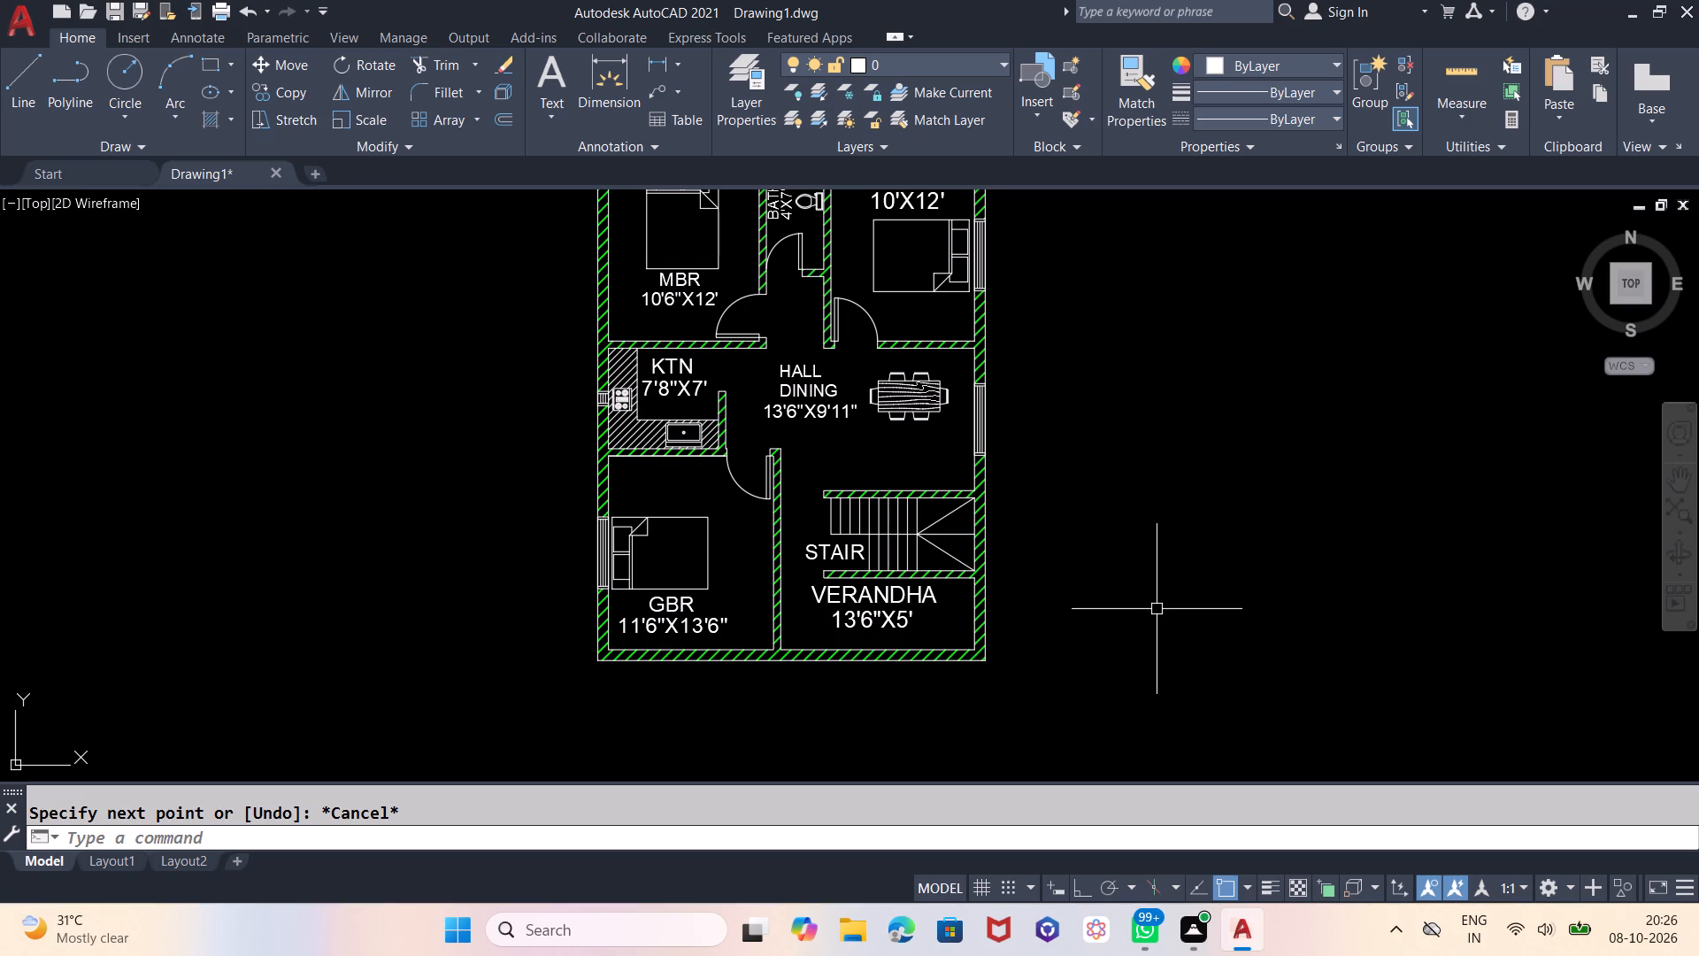
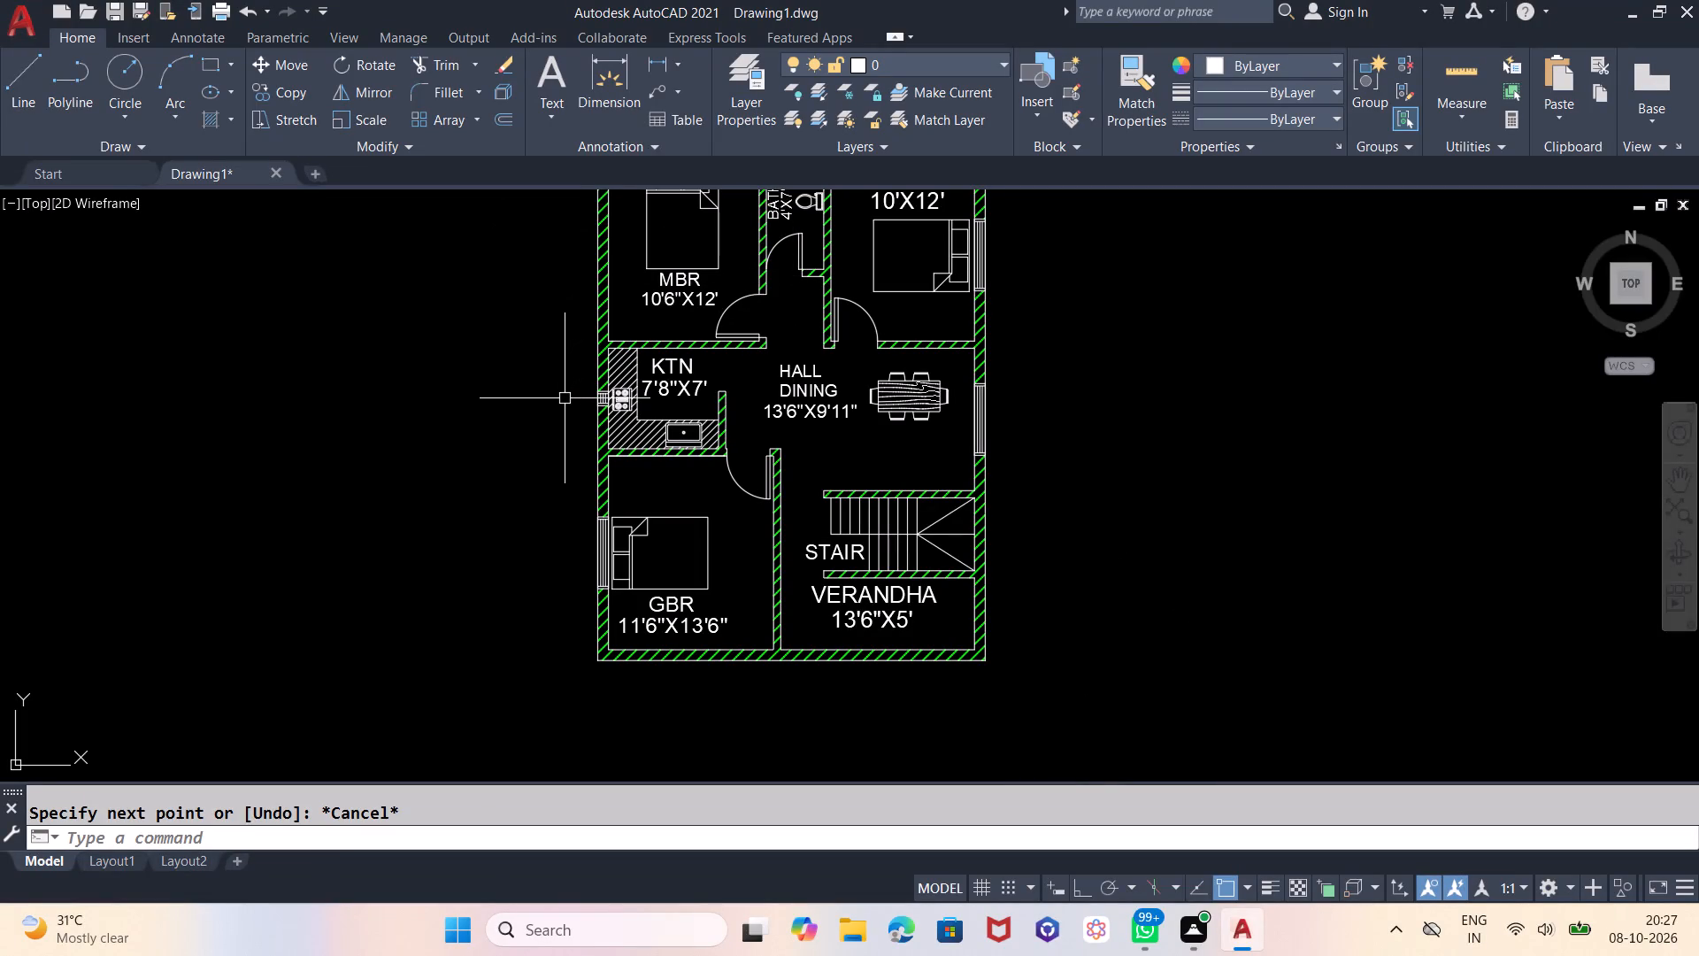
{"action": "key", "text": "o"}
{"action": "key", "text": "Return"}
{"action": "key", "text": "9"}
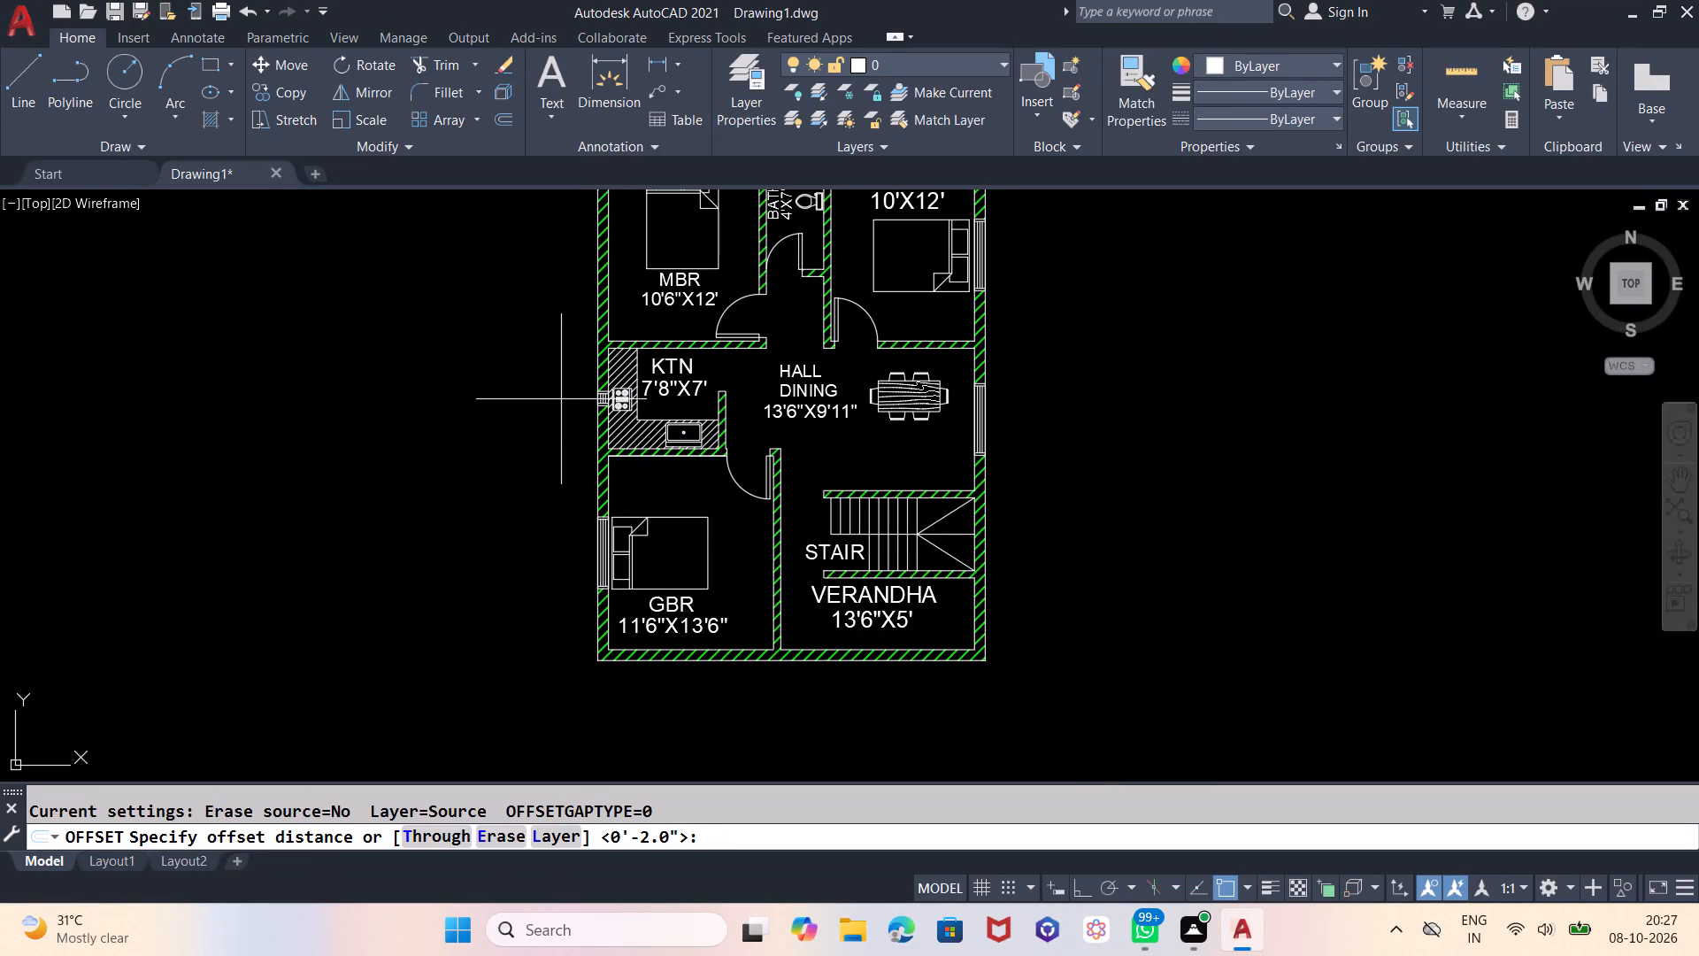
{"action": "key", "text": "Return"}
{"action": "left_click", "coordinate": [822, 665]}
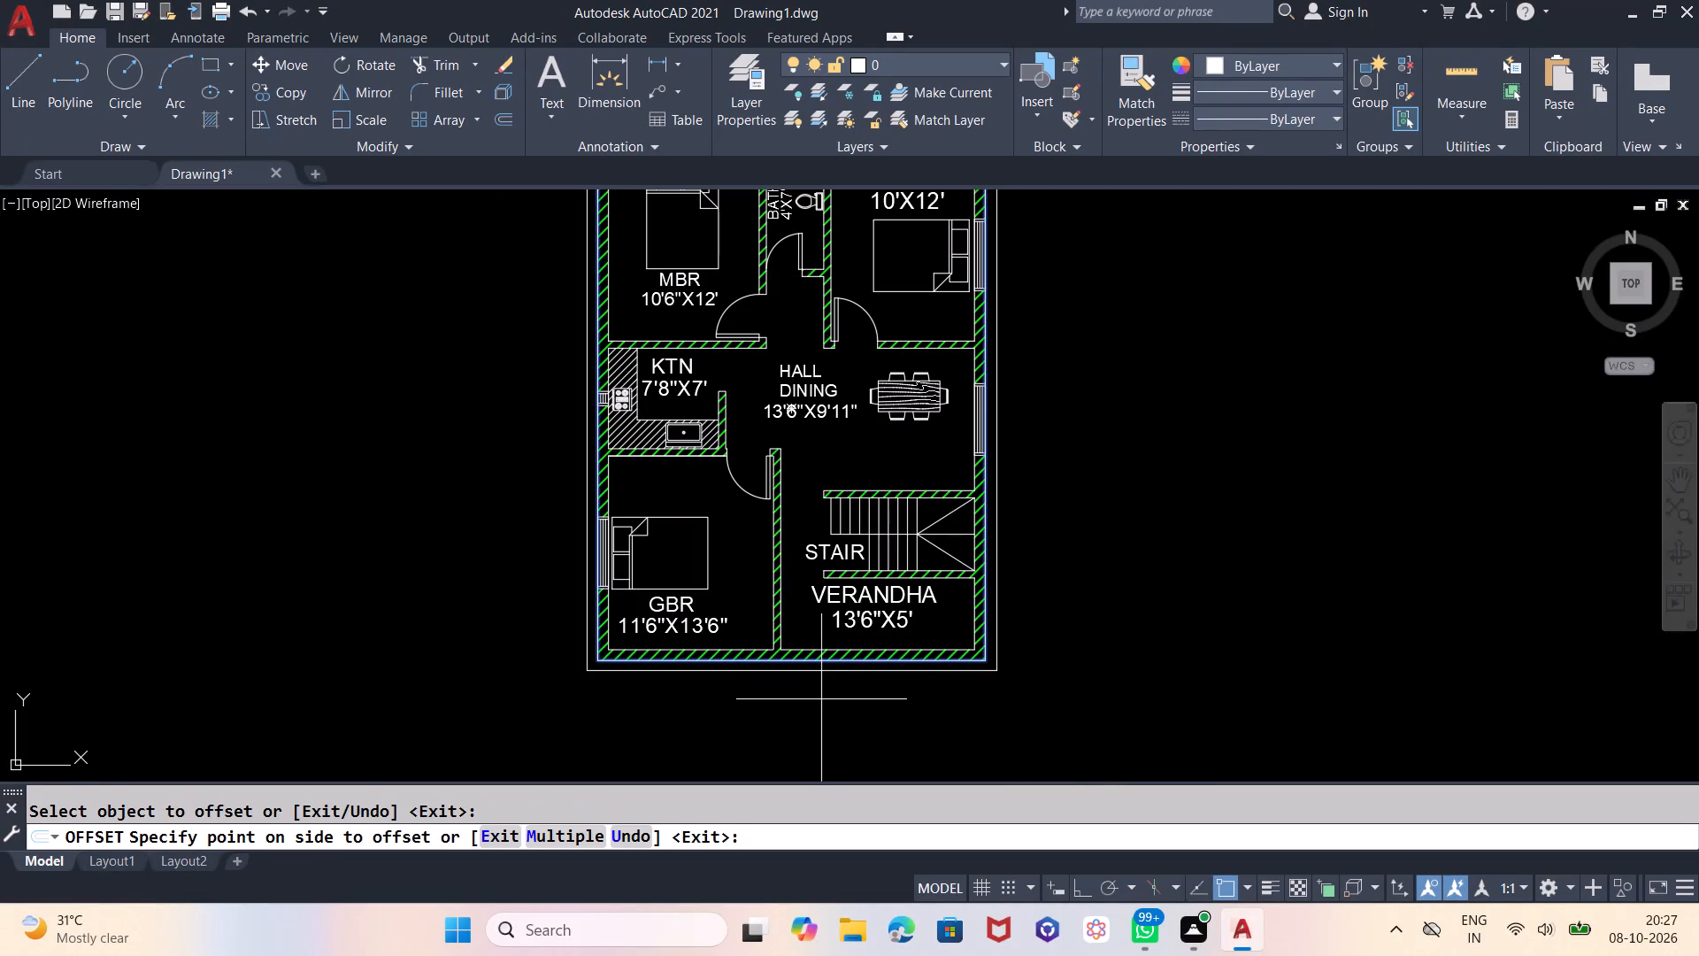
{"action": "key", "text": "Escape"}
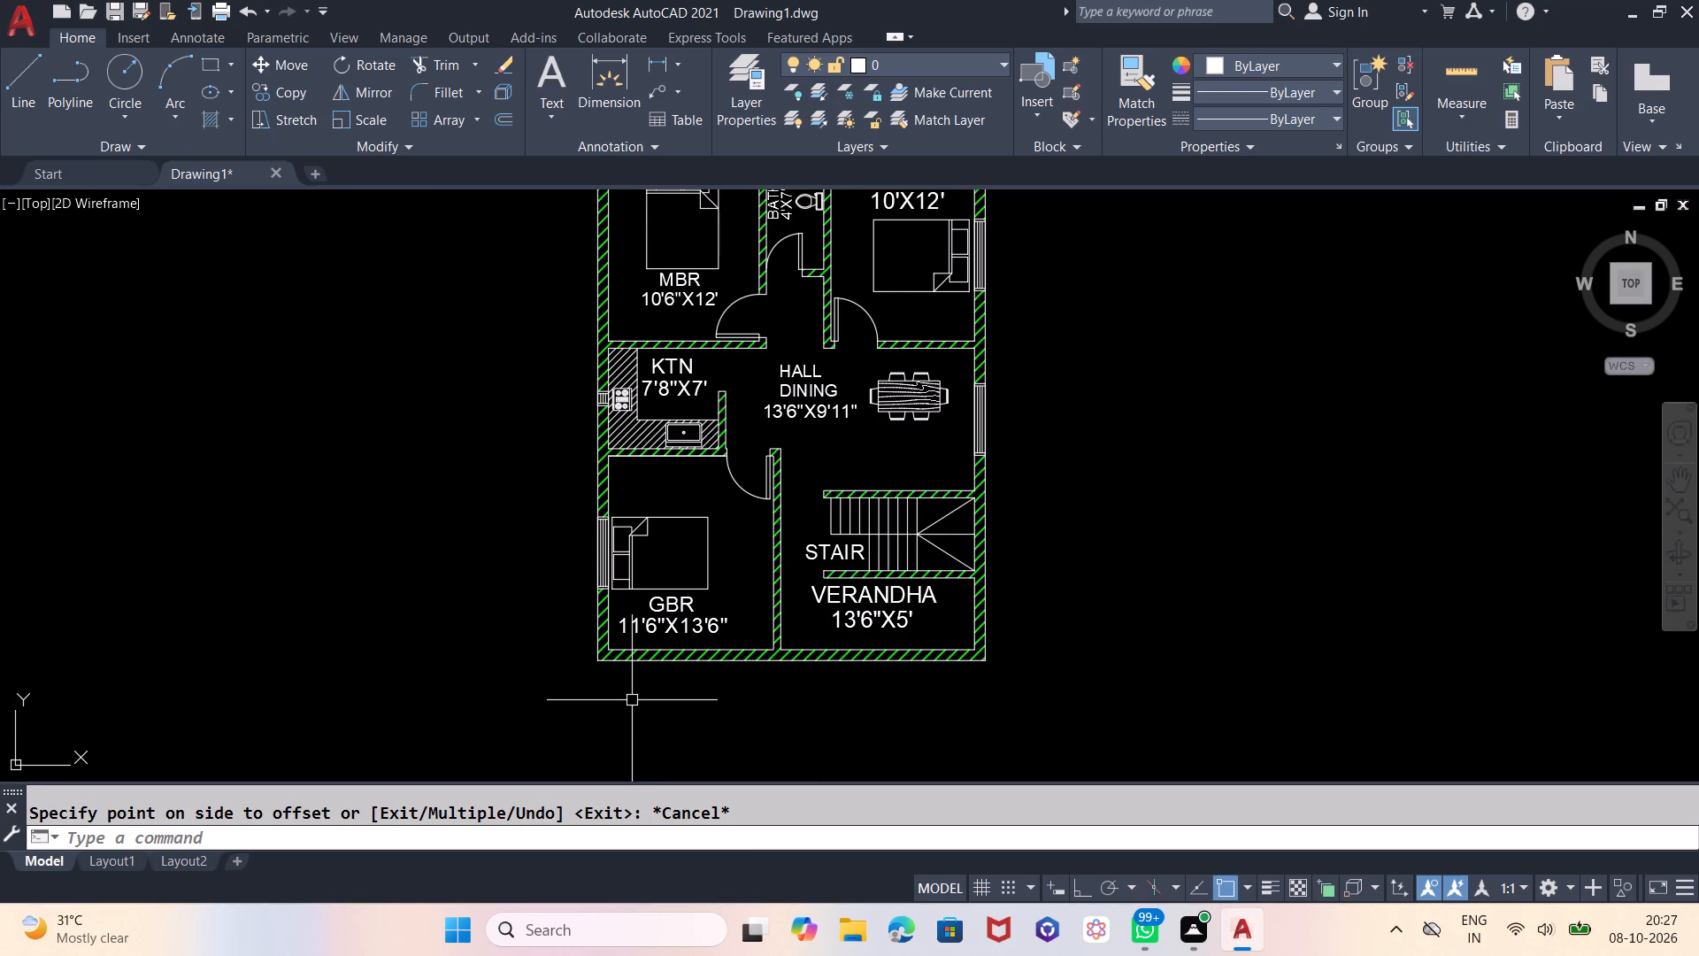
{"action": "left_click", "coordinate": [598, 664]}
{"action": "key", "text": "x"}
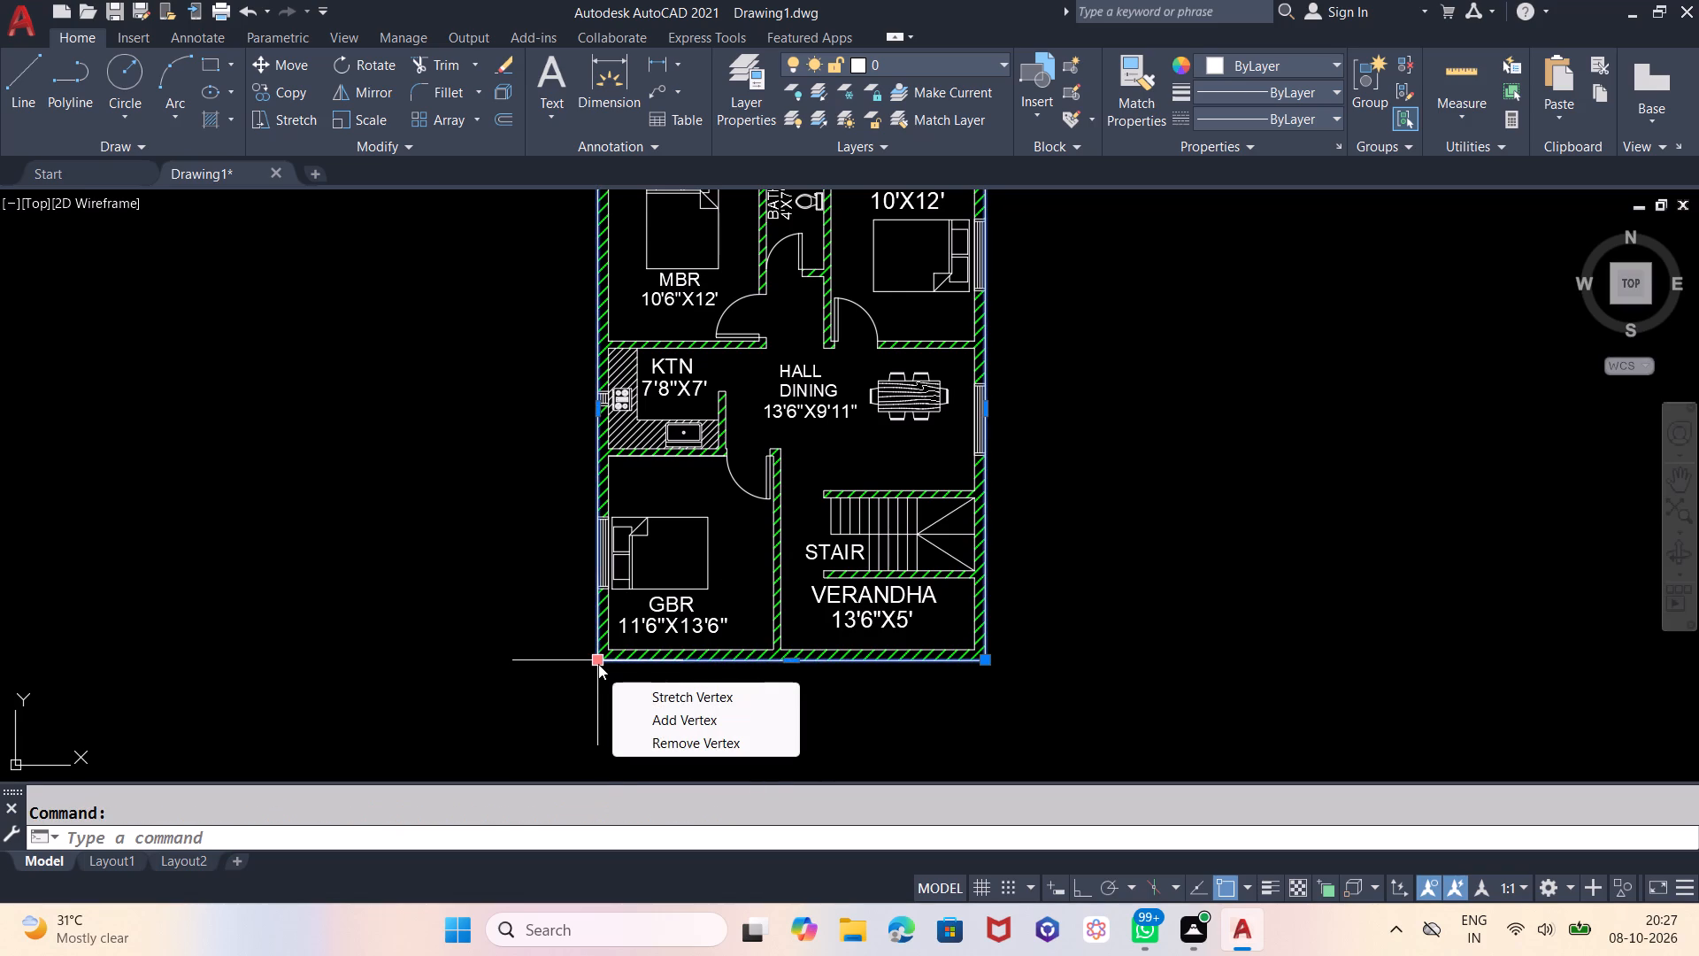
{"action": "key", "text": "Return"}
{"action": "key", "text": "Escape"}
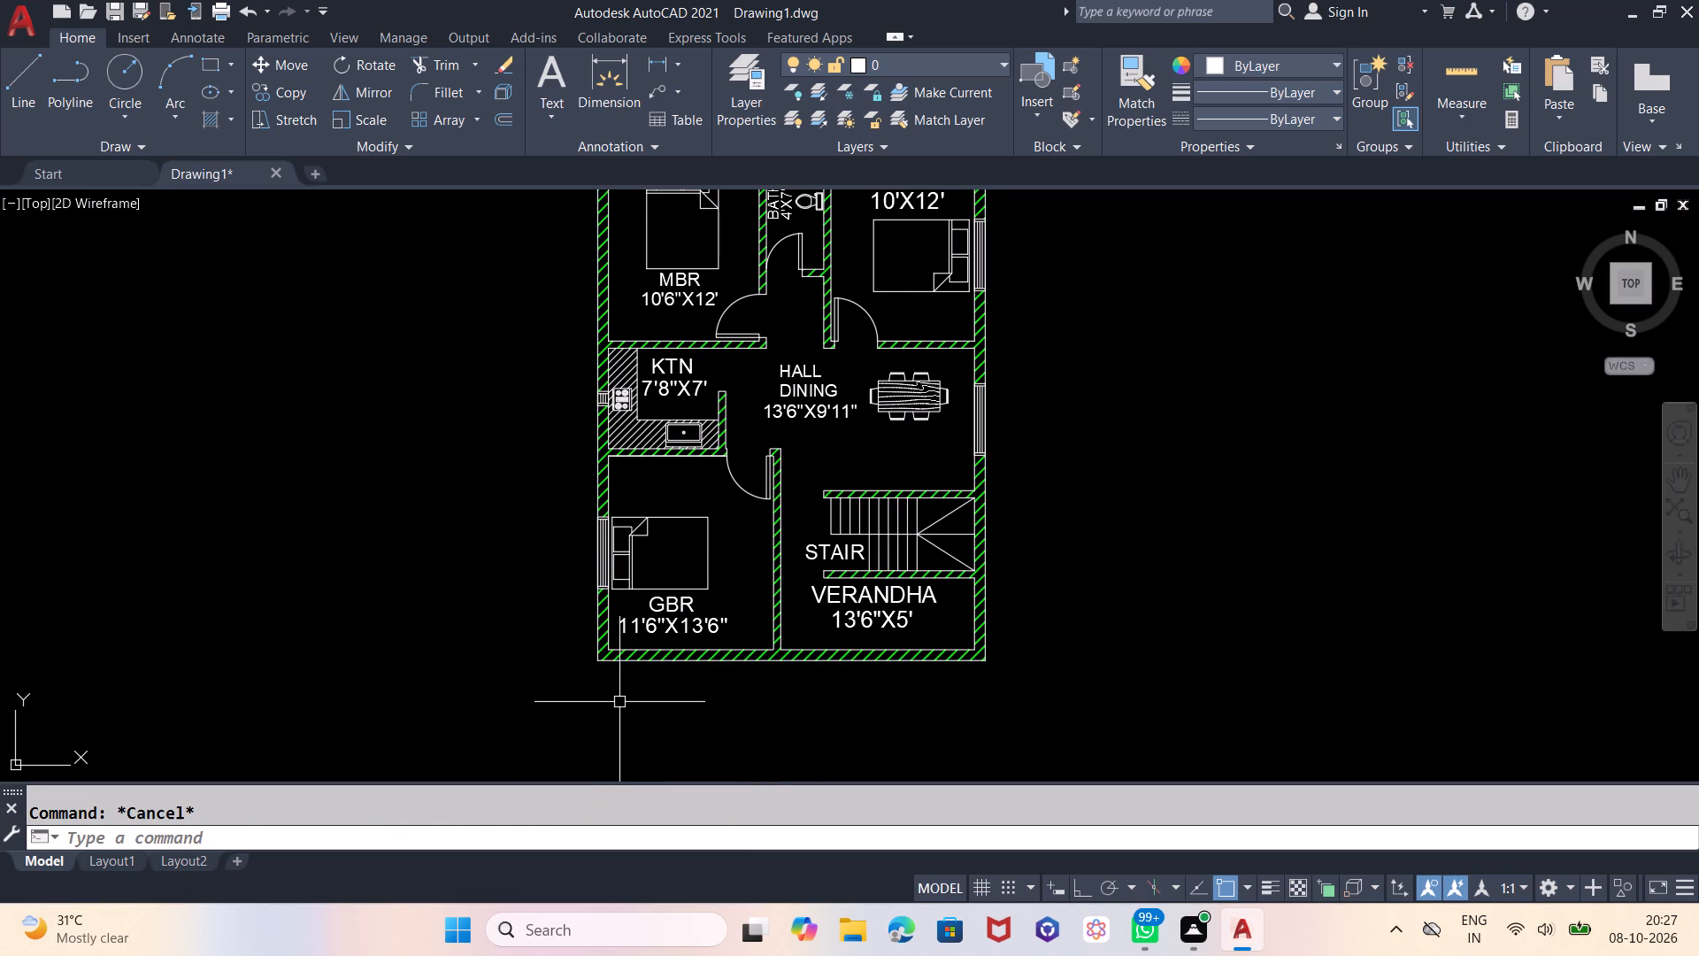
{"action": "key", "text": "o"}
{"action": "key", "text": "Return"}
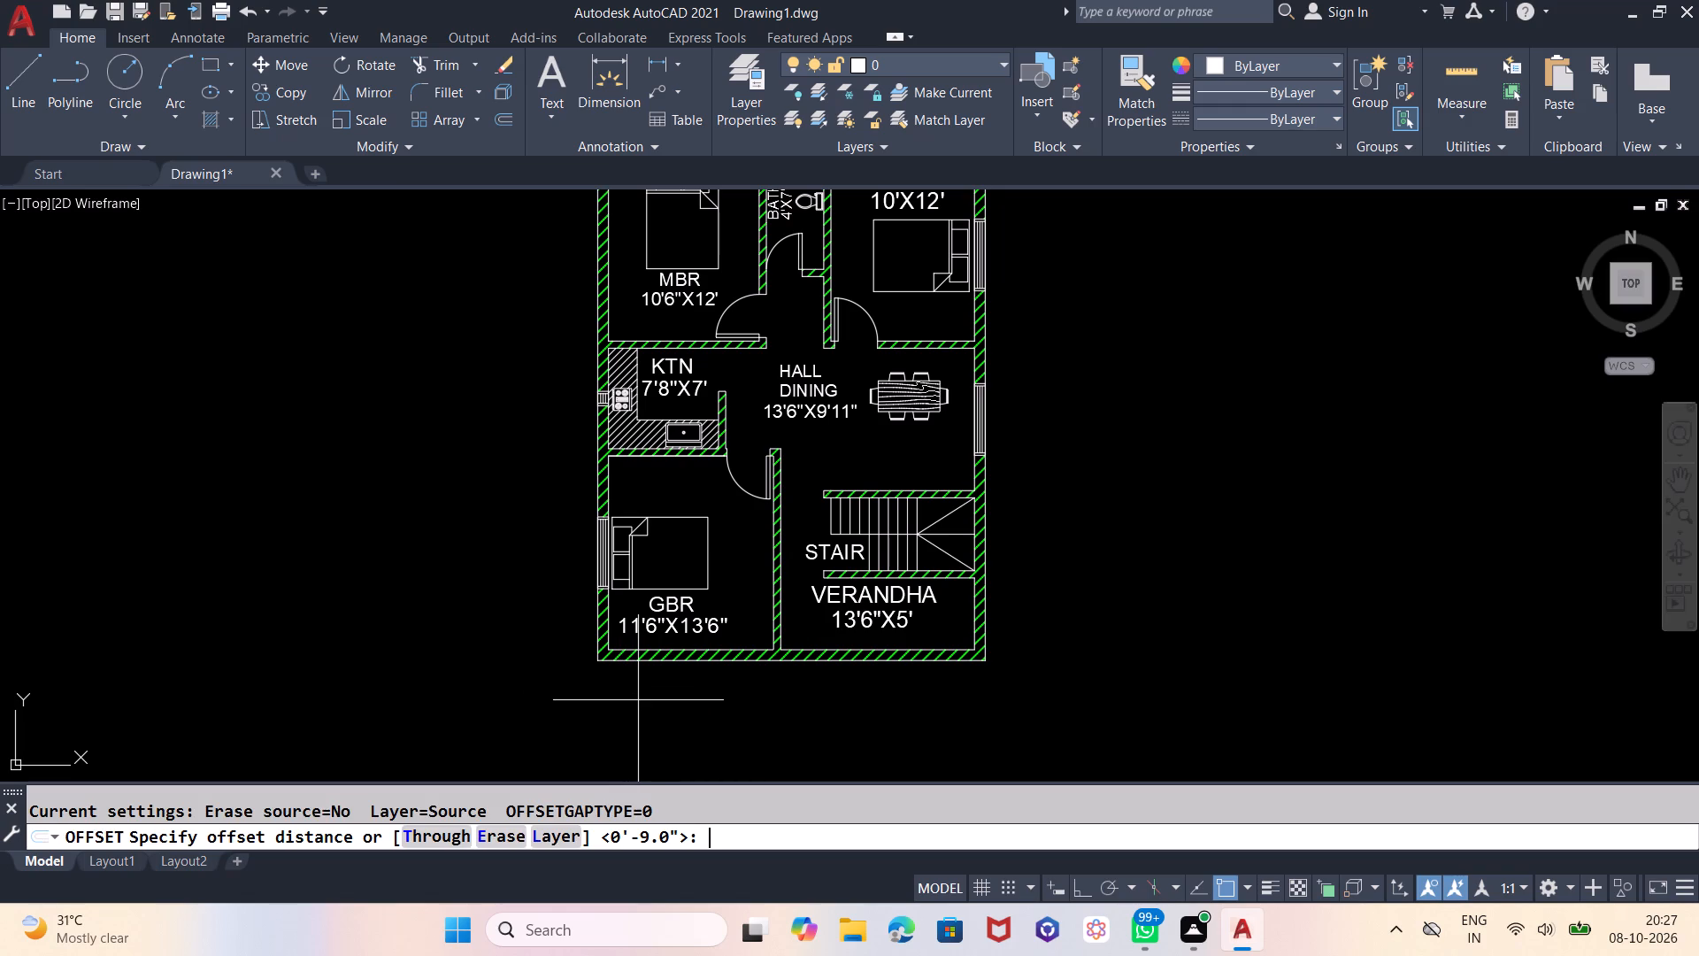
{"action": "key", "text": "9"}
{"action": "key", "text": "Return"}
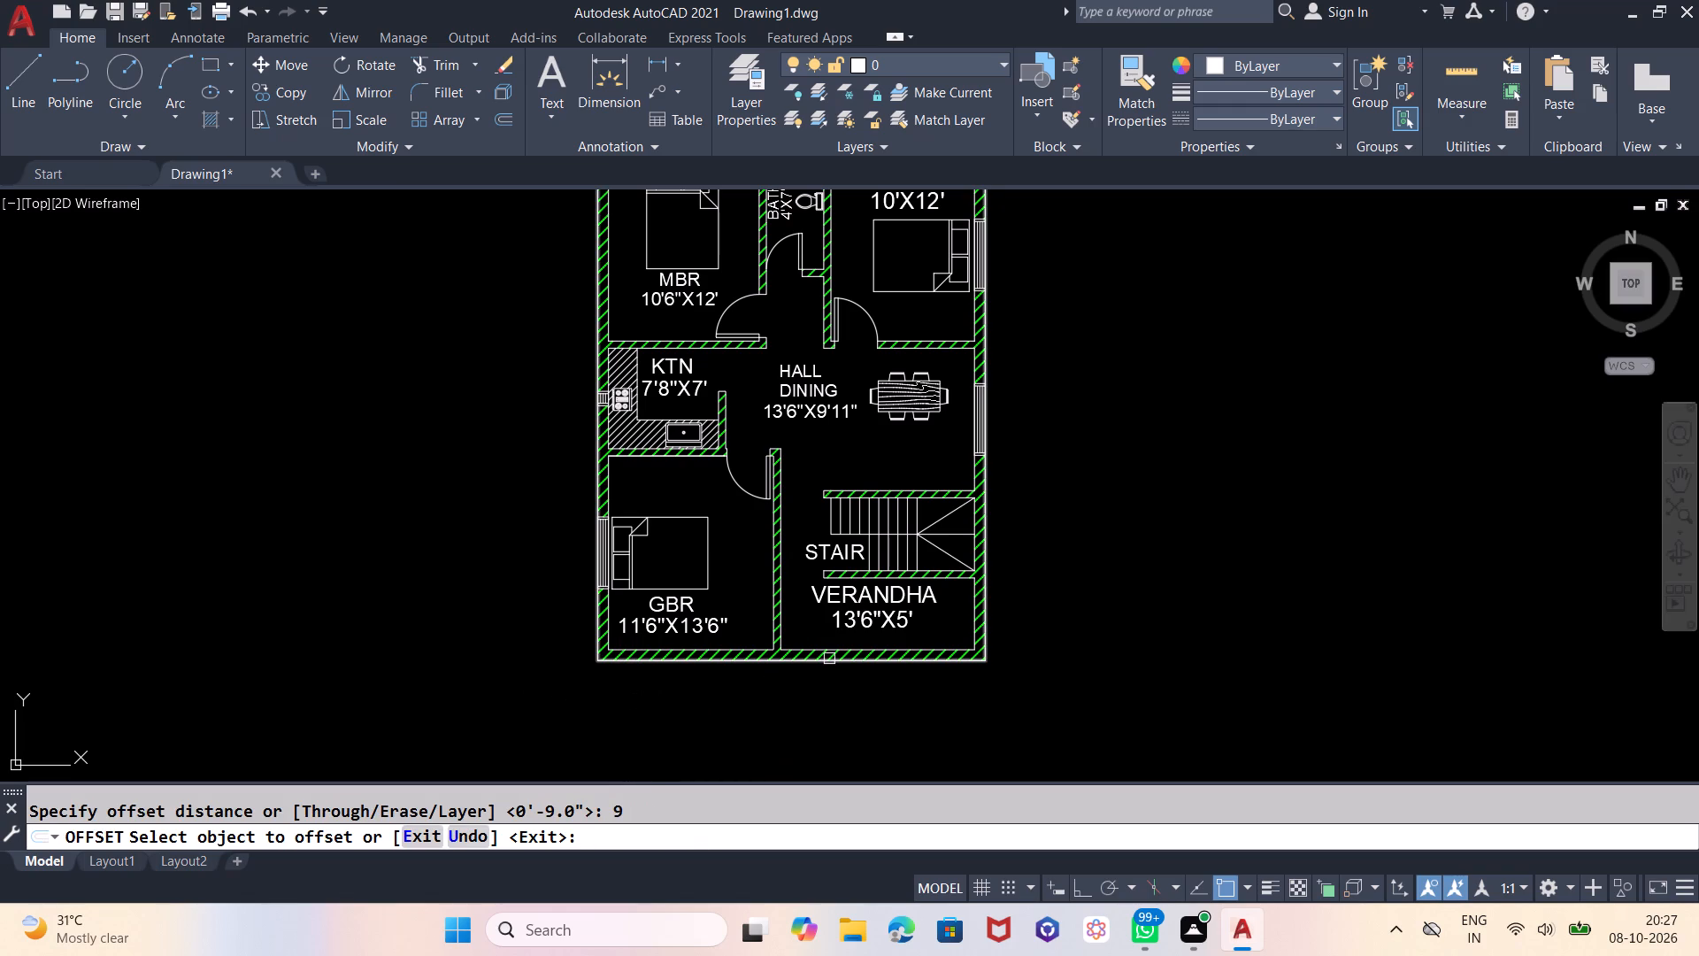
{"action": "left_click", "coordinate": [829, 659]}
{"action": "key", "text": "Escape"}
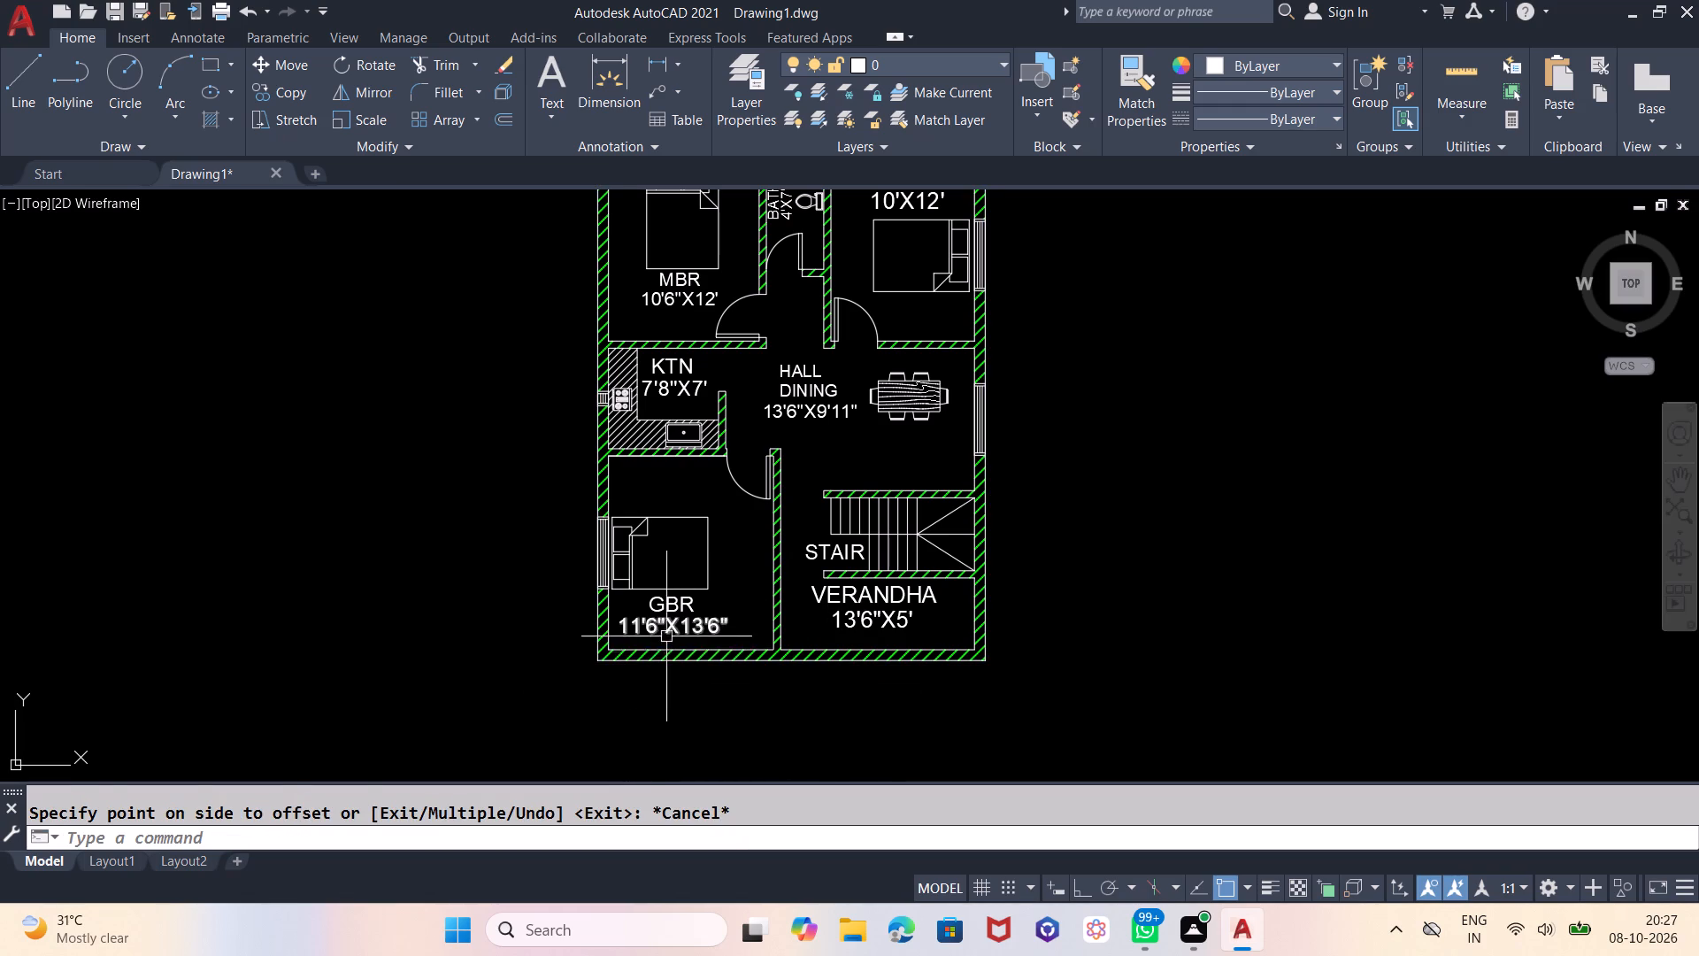
Explode the house's outer wall outline into separate lines.
{"action": "left_click", "coordinate": [600, 647]}
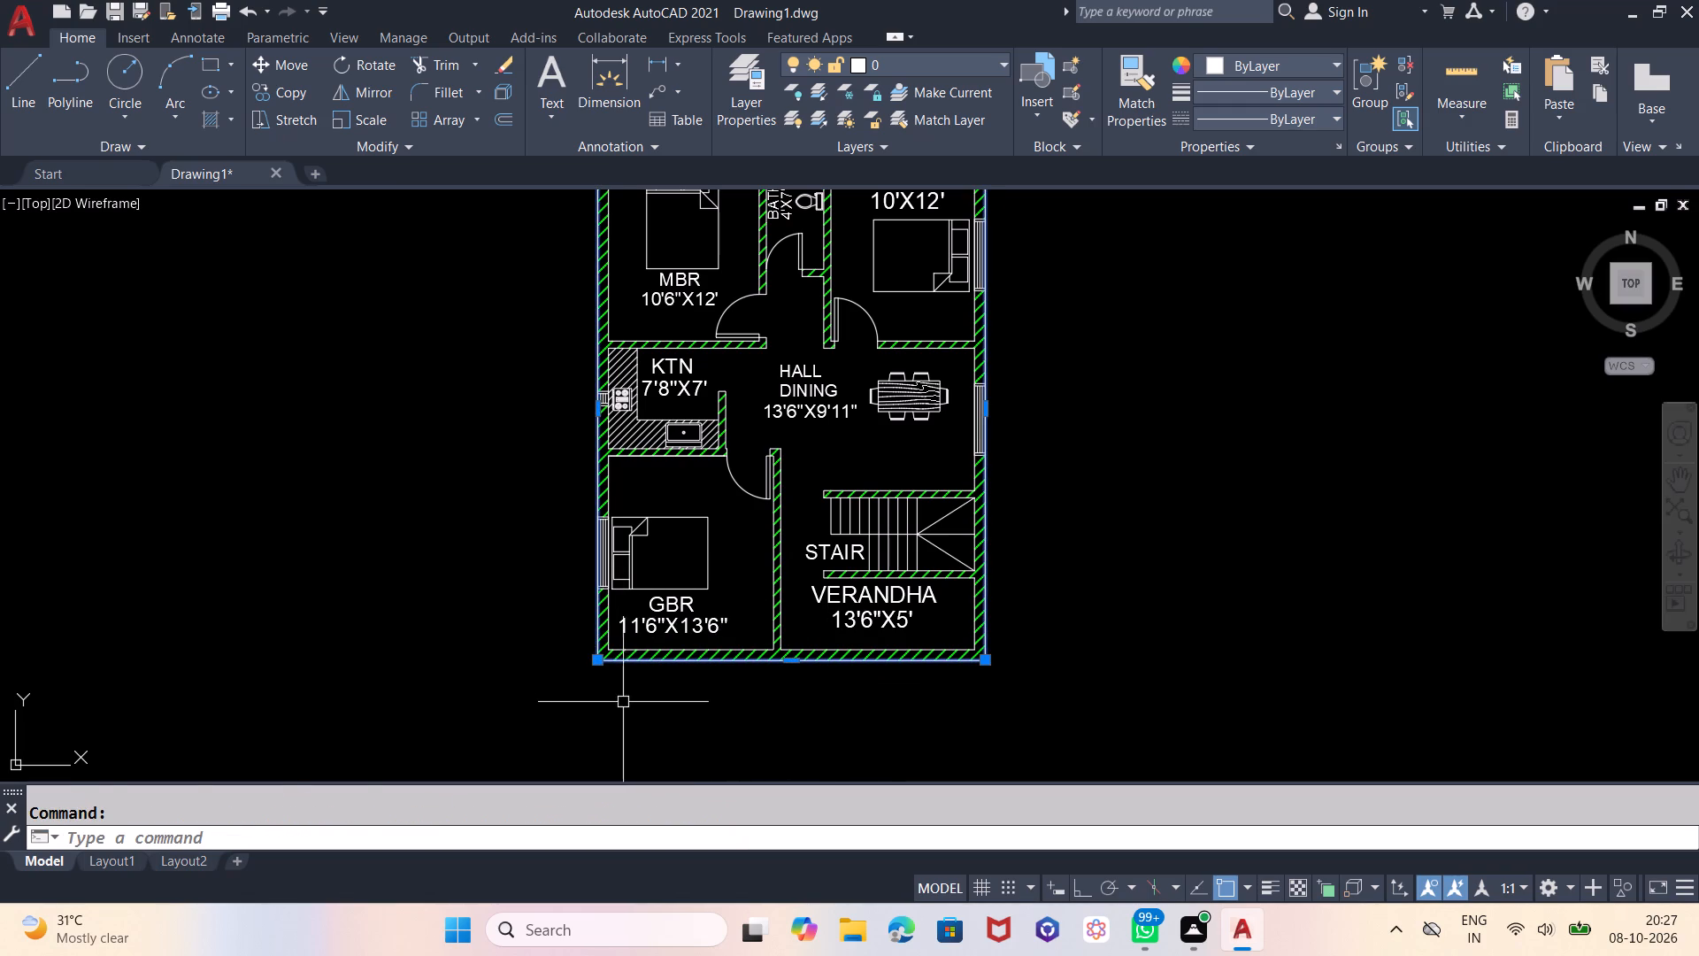
{"action": "key", "text": "x"}
{"action": "key", "text": "Return"}
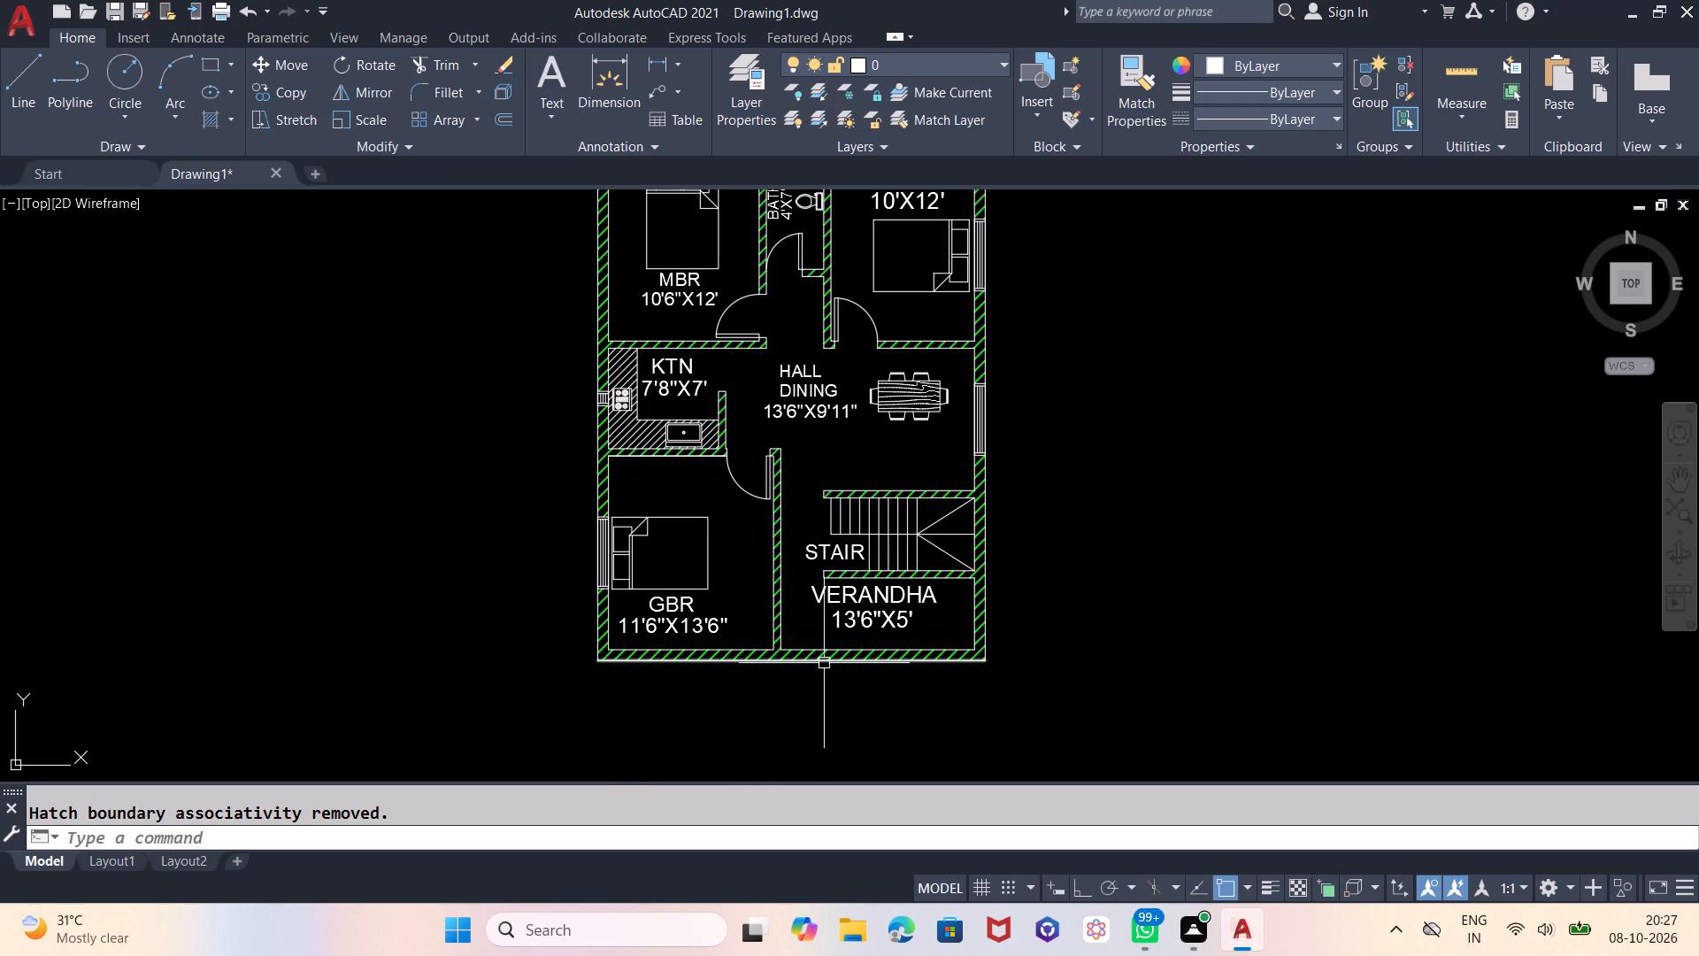
Offset the south outer wall line outward by 9", and offset the resulting line southward by another 9".
{"action": "key", "text": "o"}
{"action": "key", "text": "Return"}
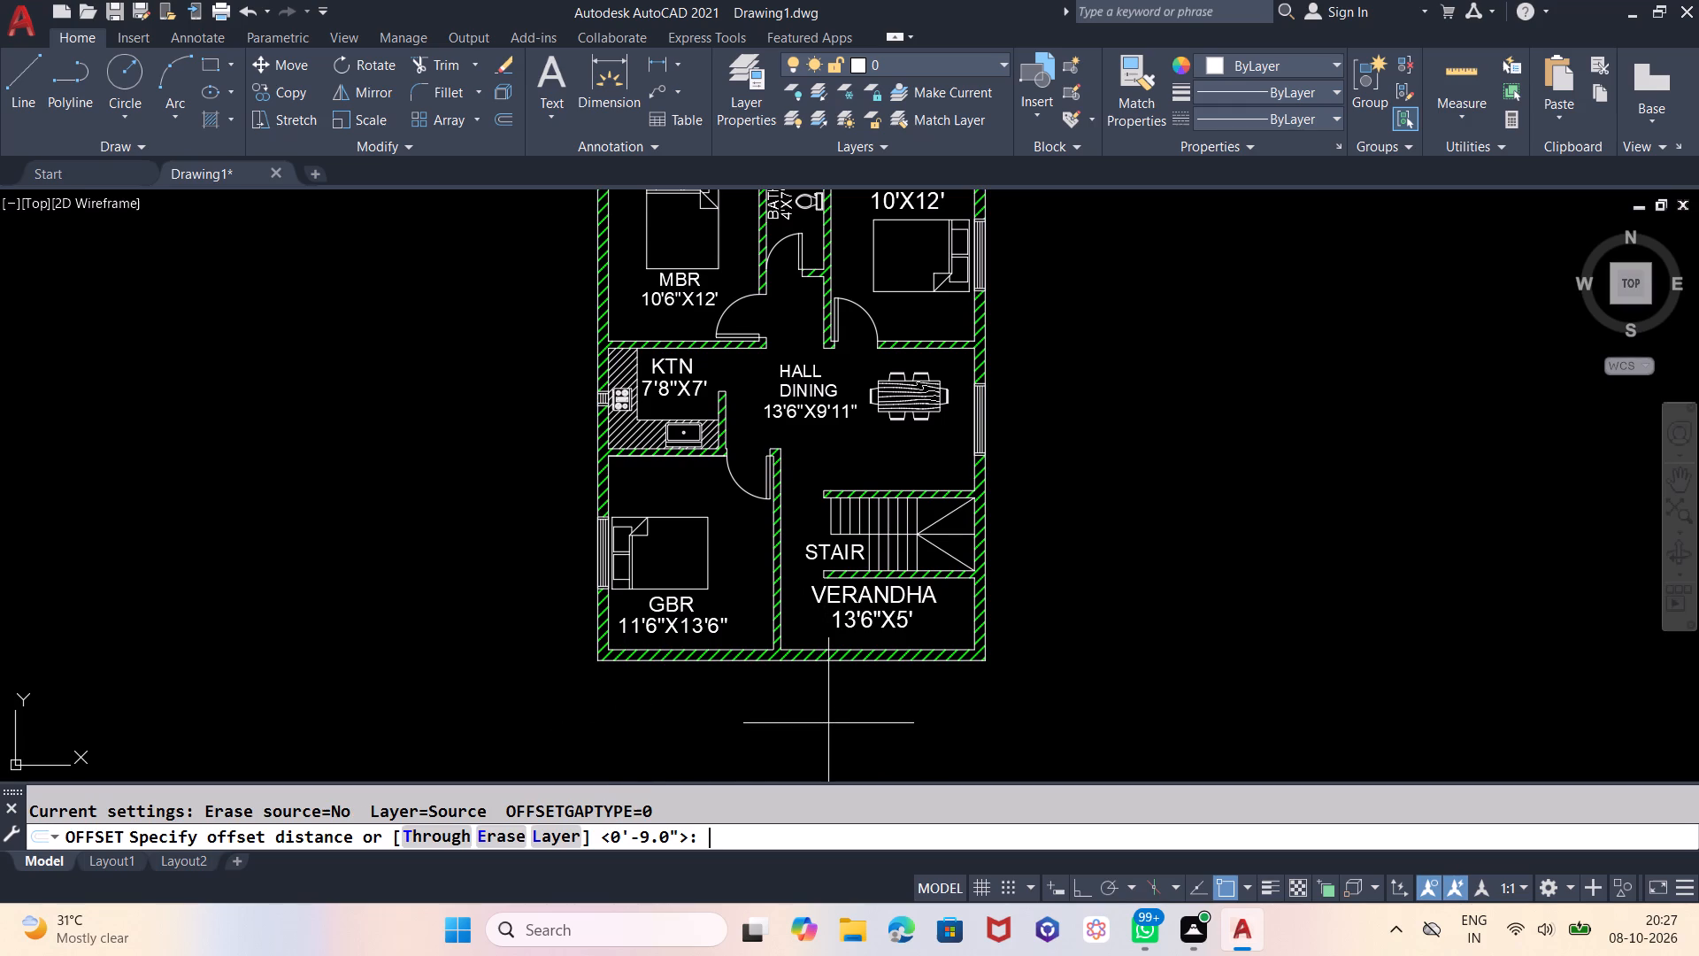
{"action": "key", "text": "9"}
{"action": "key", "text": "Return"}
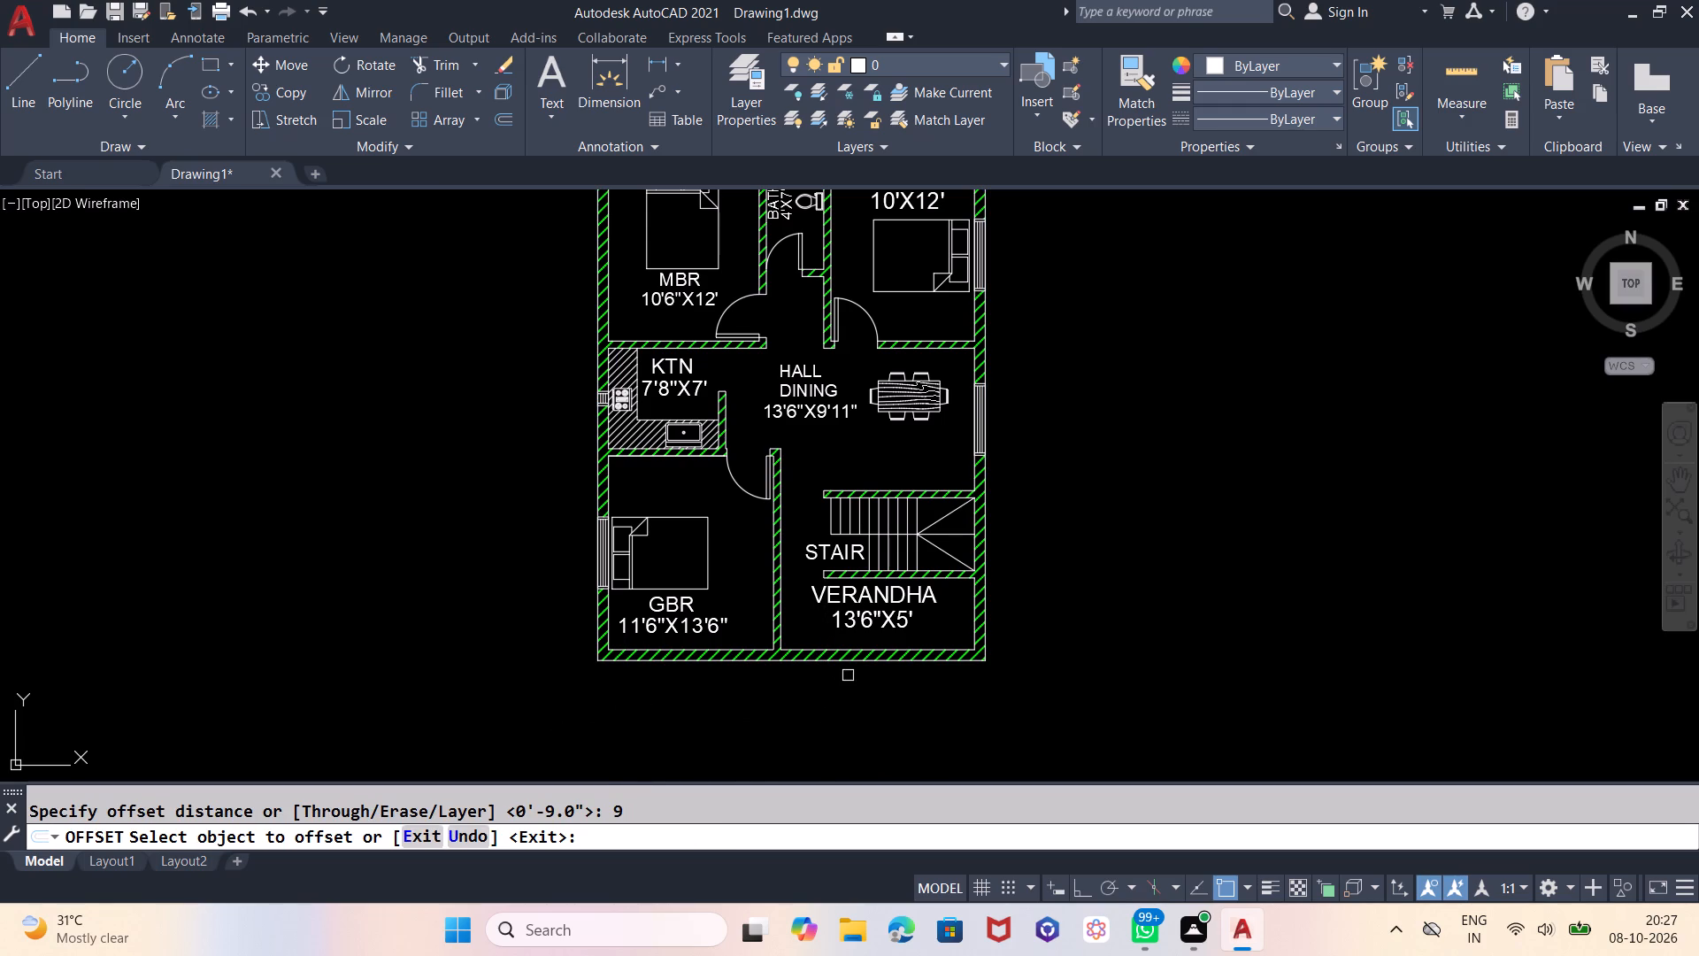
{"action": "left_click", "coordinate": [860, 663]}
{"action": "left_click", "coordinate": [860, 705]}
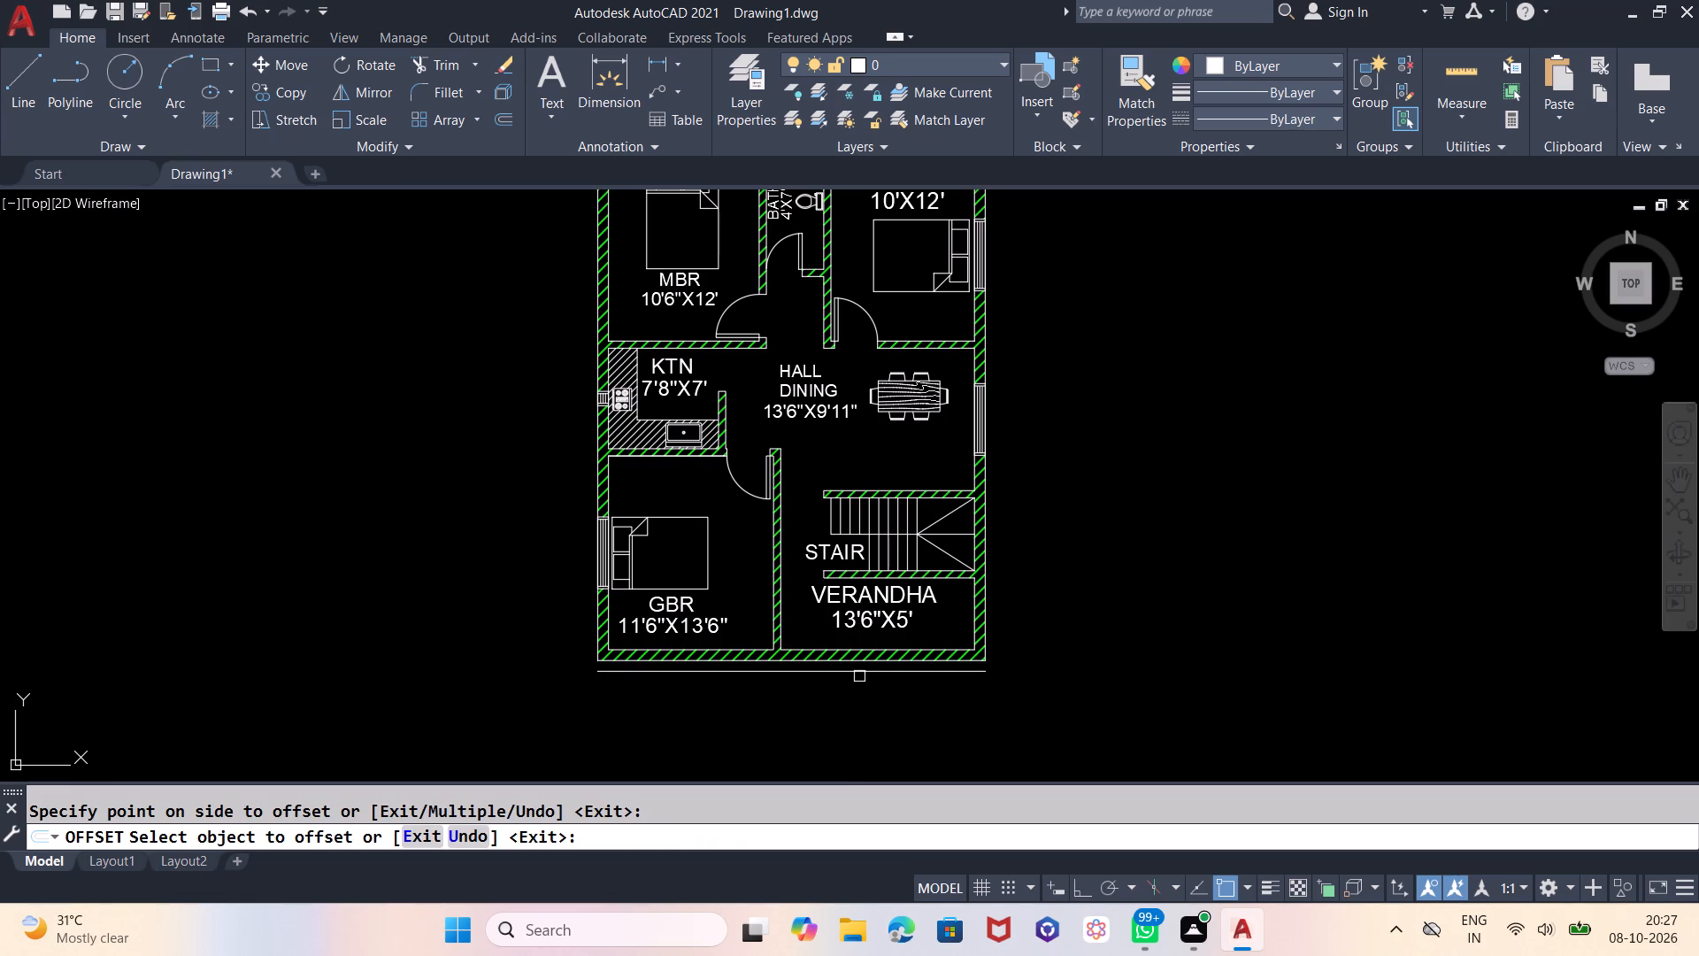
{"action": "left_click", "coordinate": [859, 672]}
{"action": "left_click", "coordinate": [857, 724]}
Close the east and west ends of the offset strip with lines from the outermost line to the house's south corners.
{"action": "left_click", "coordinate": [16, 83]}
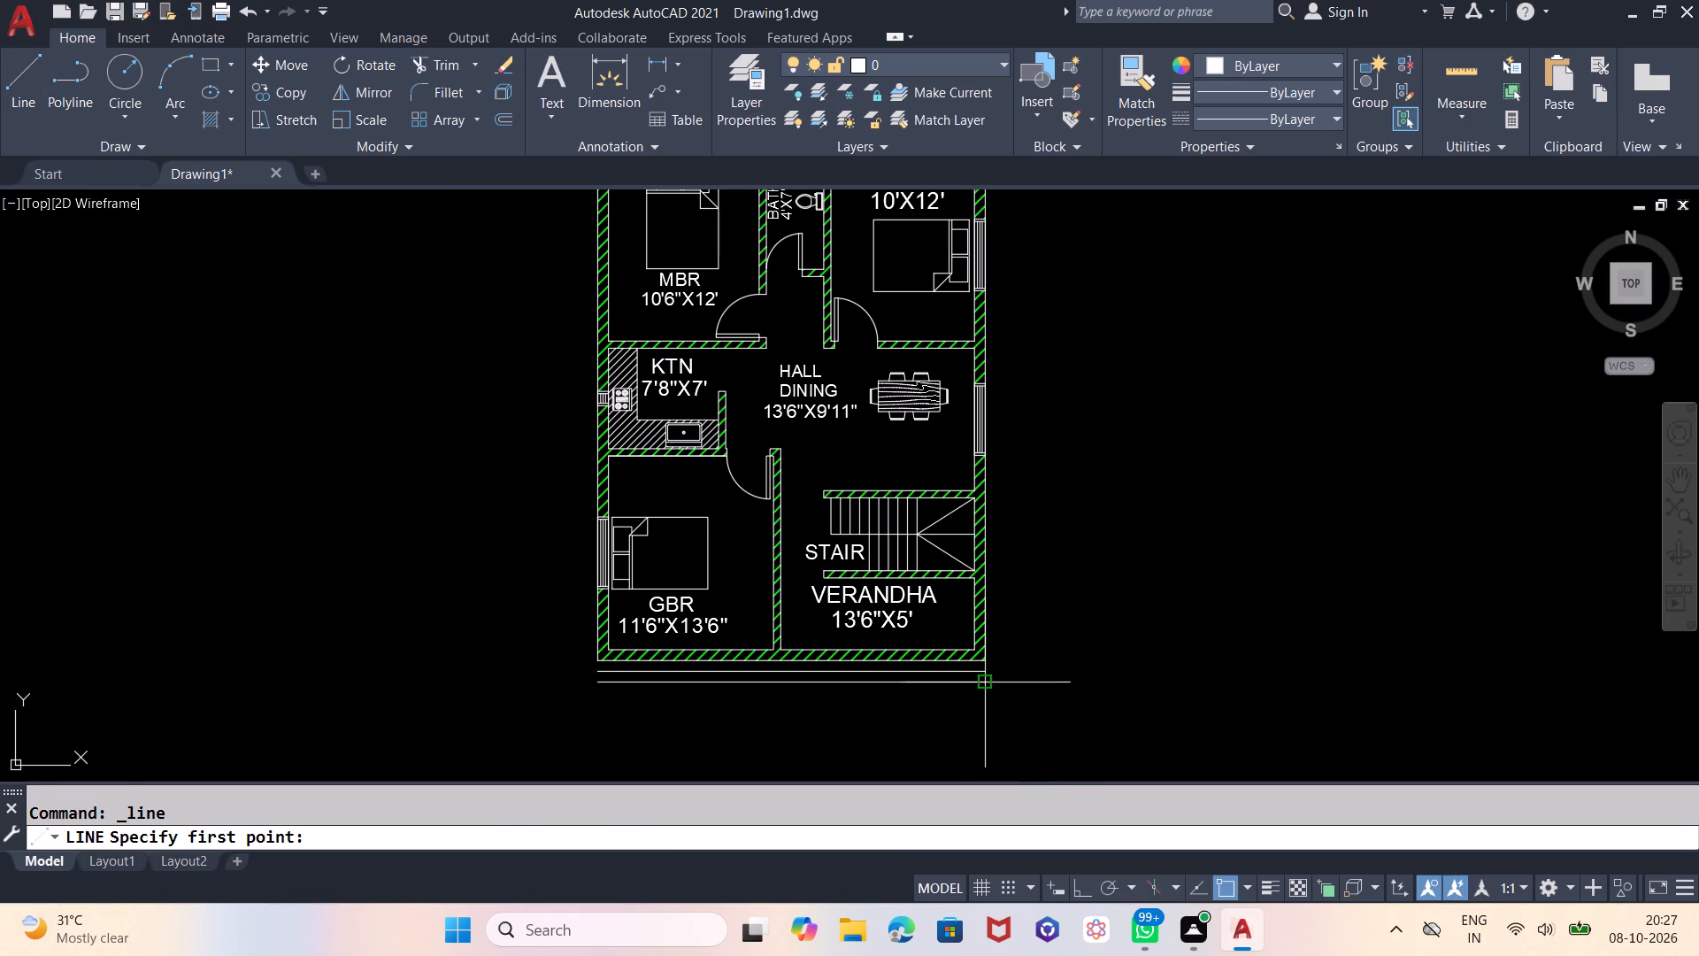
{"action": "left_click", "coordinate": [988, 684]}
{"action": "left_click", "coordinate": [986, 658]}
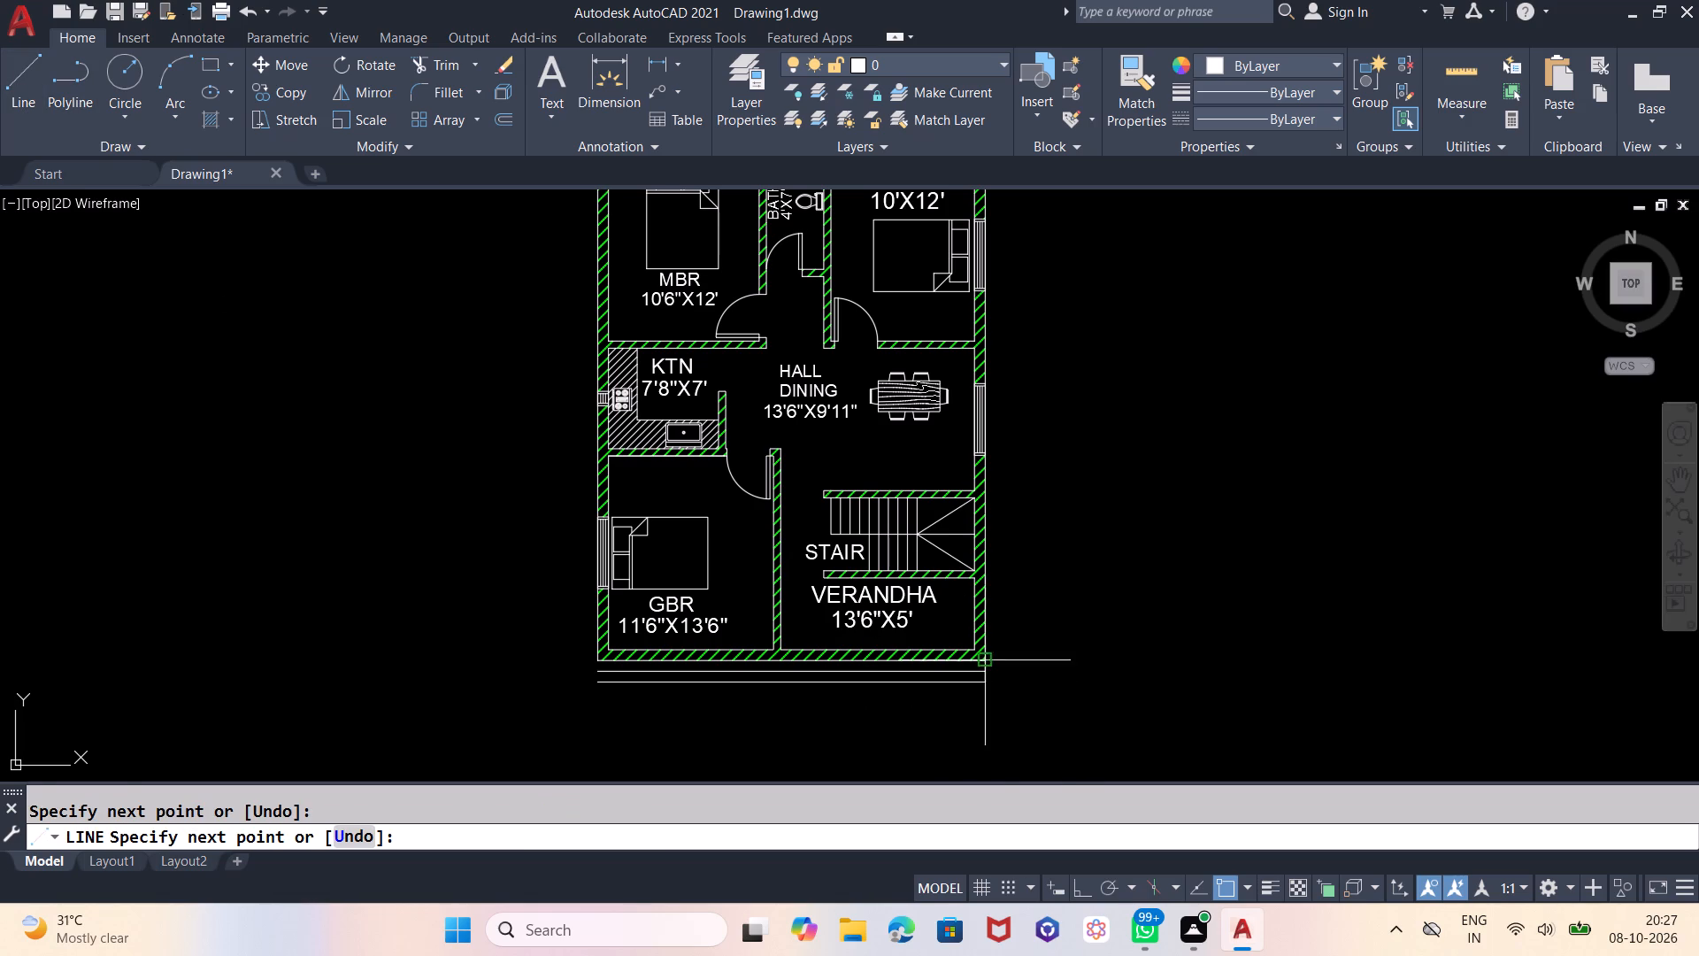
{"action": "key", "text": "Escape"}
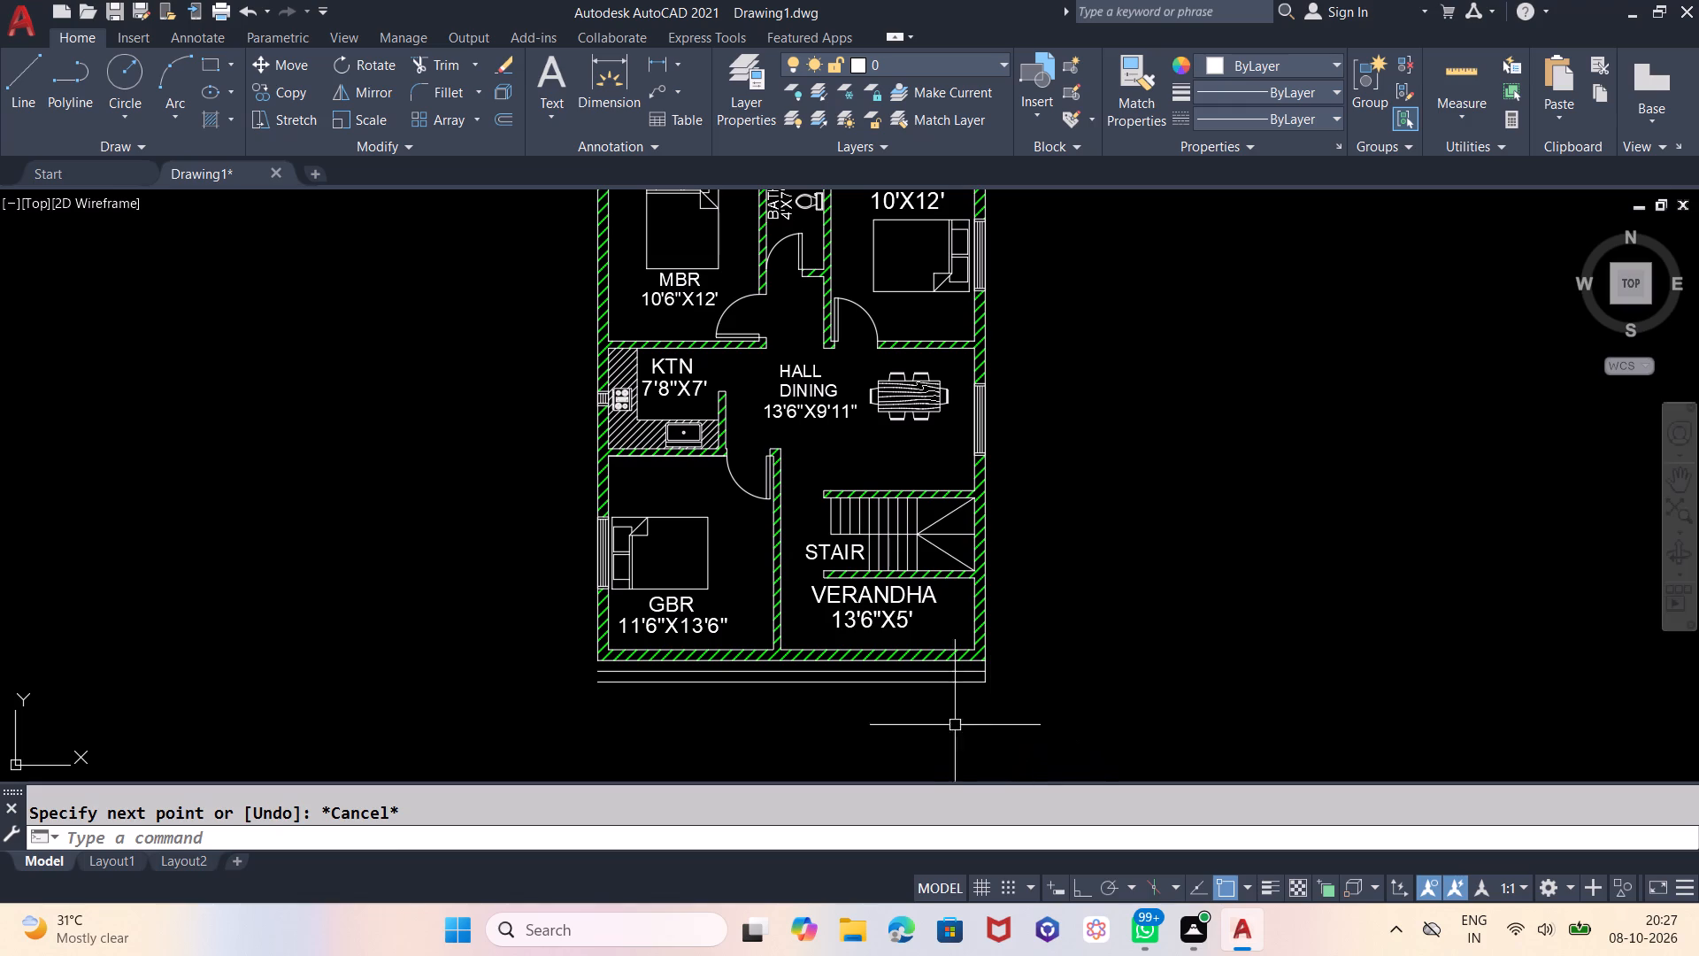
{"action": "key", "text": "l"}
{"action": "key", "text": "Return"}
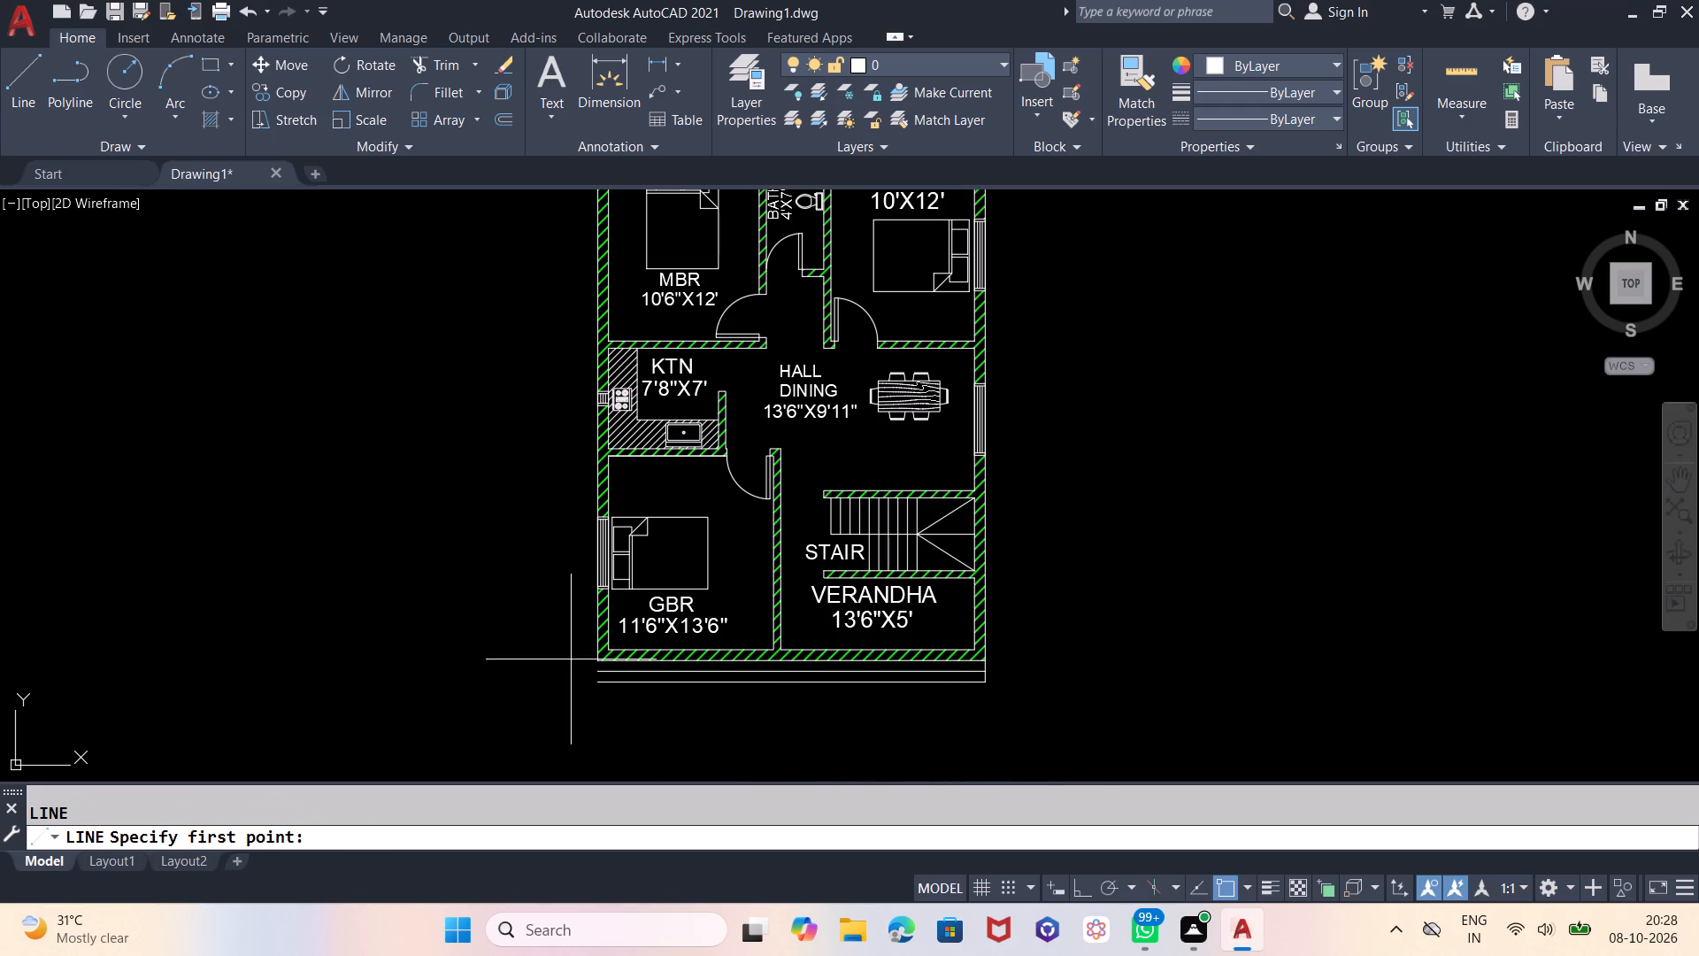
{"action": "left_click", "coordinate": [596, 688]}
{"action": "left_click", "coordinate": [596, 659]}
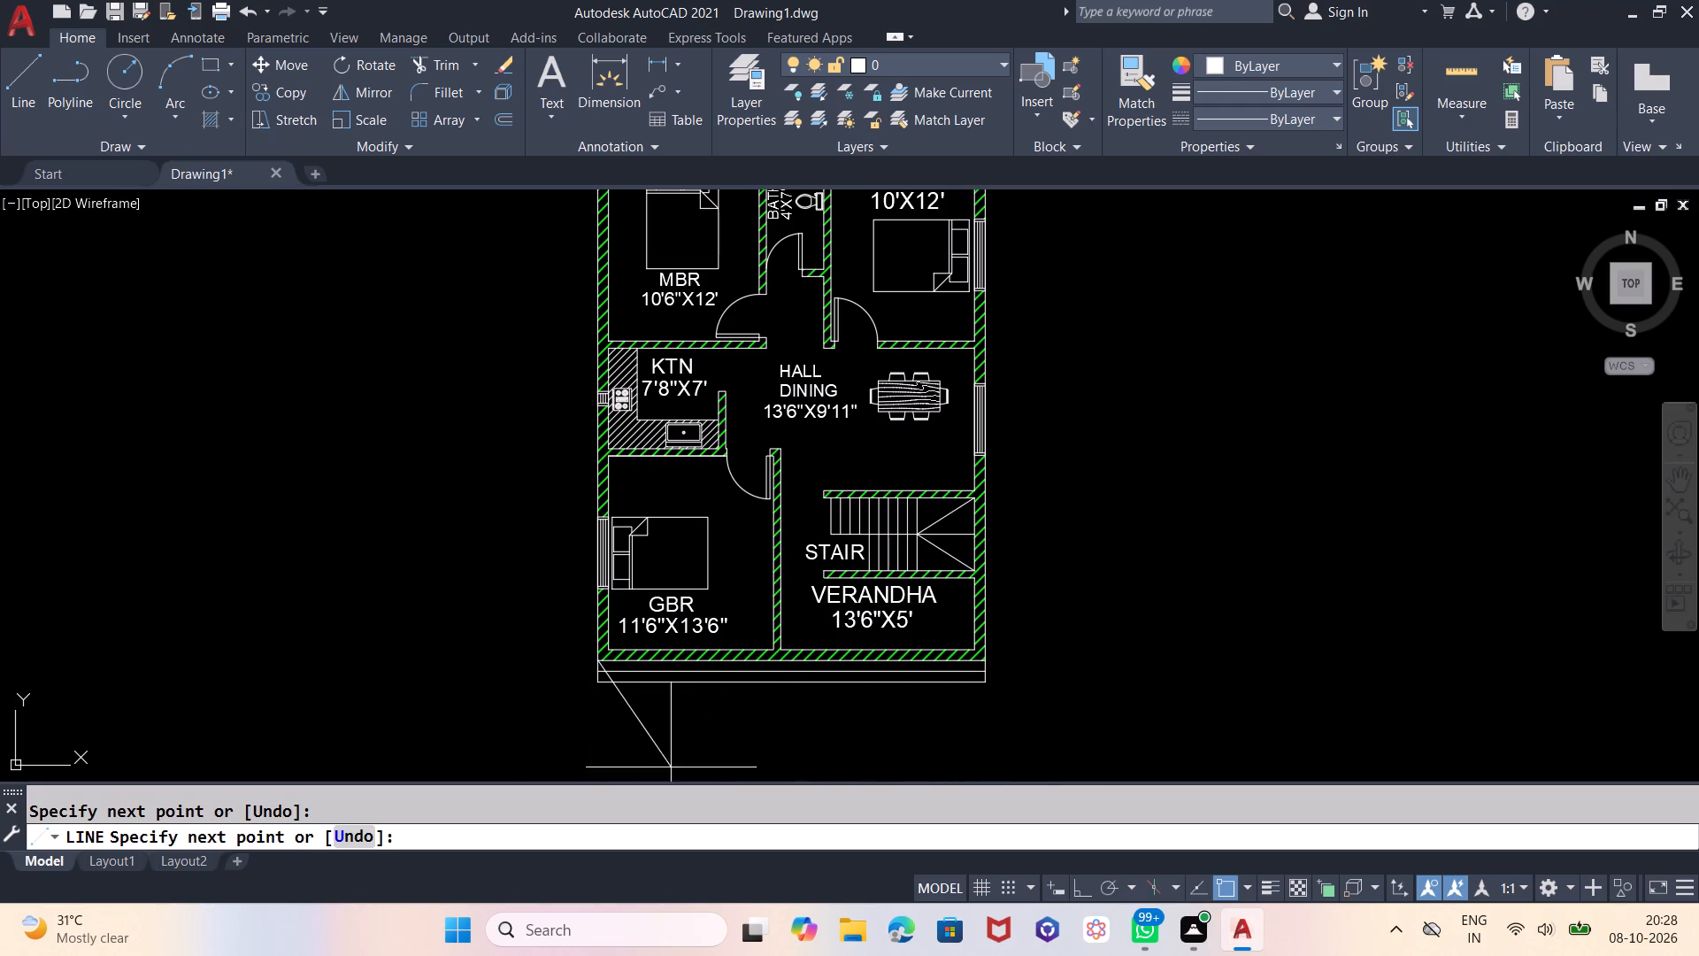
{"action": "key", "text": "Escape"}
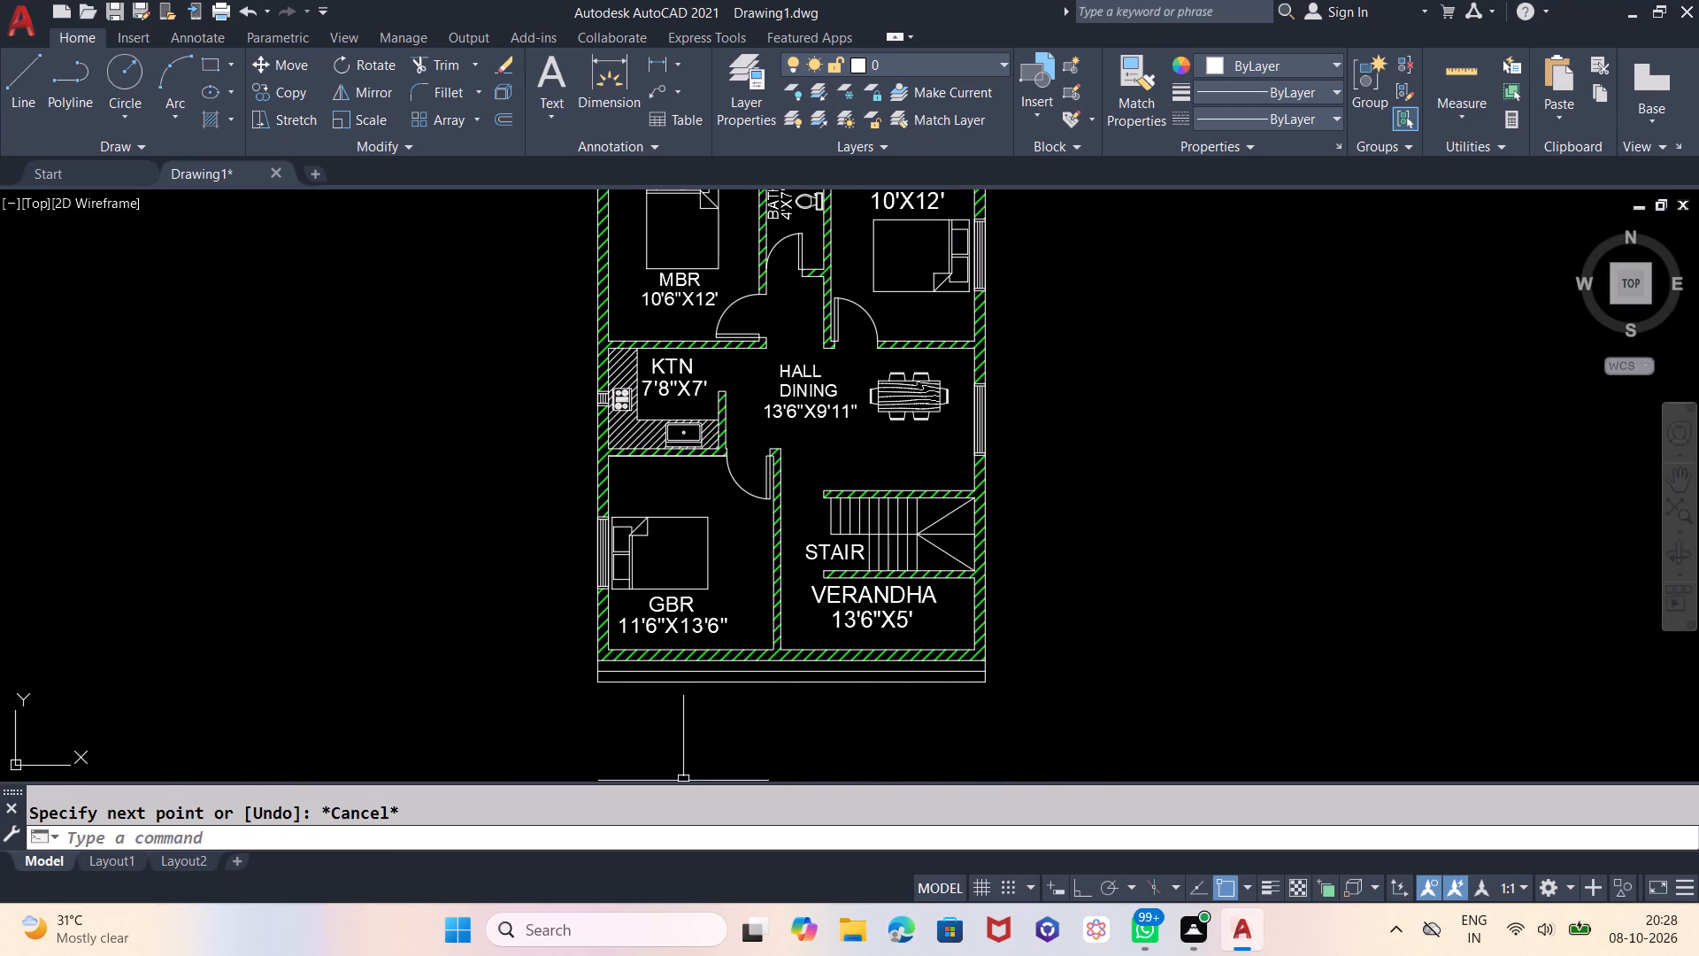
Offset the strip's east and west end lines 9" inward.
{"action": "key", "text": "o"}
{"action": "key", "text": "Return"}
{"action": "key", "text": "9"}
{"action": "key", "text": "Return"}
{"action": "scroll", "coordinate": [1011, 675], "scroll_direction": "up", "scroll_amount": 2}
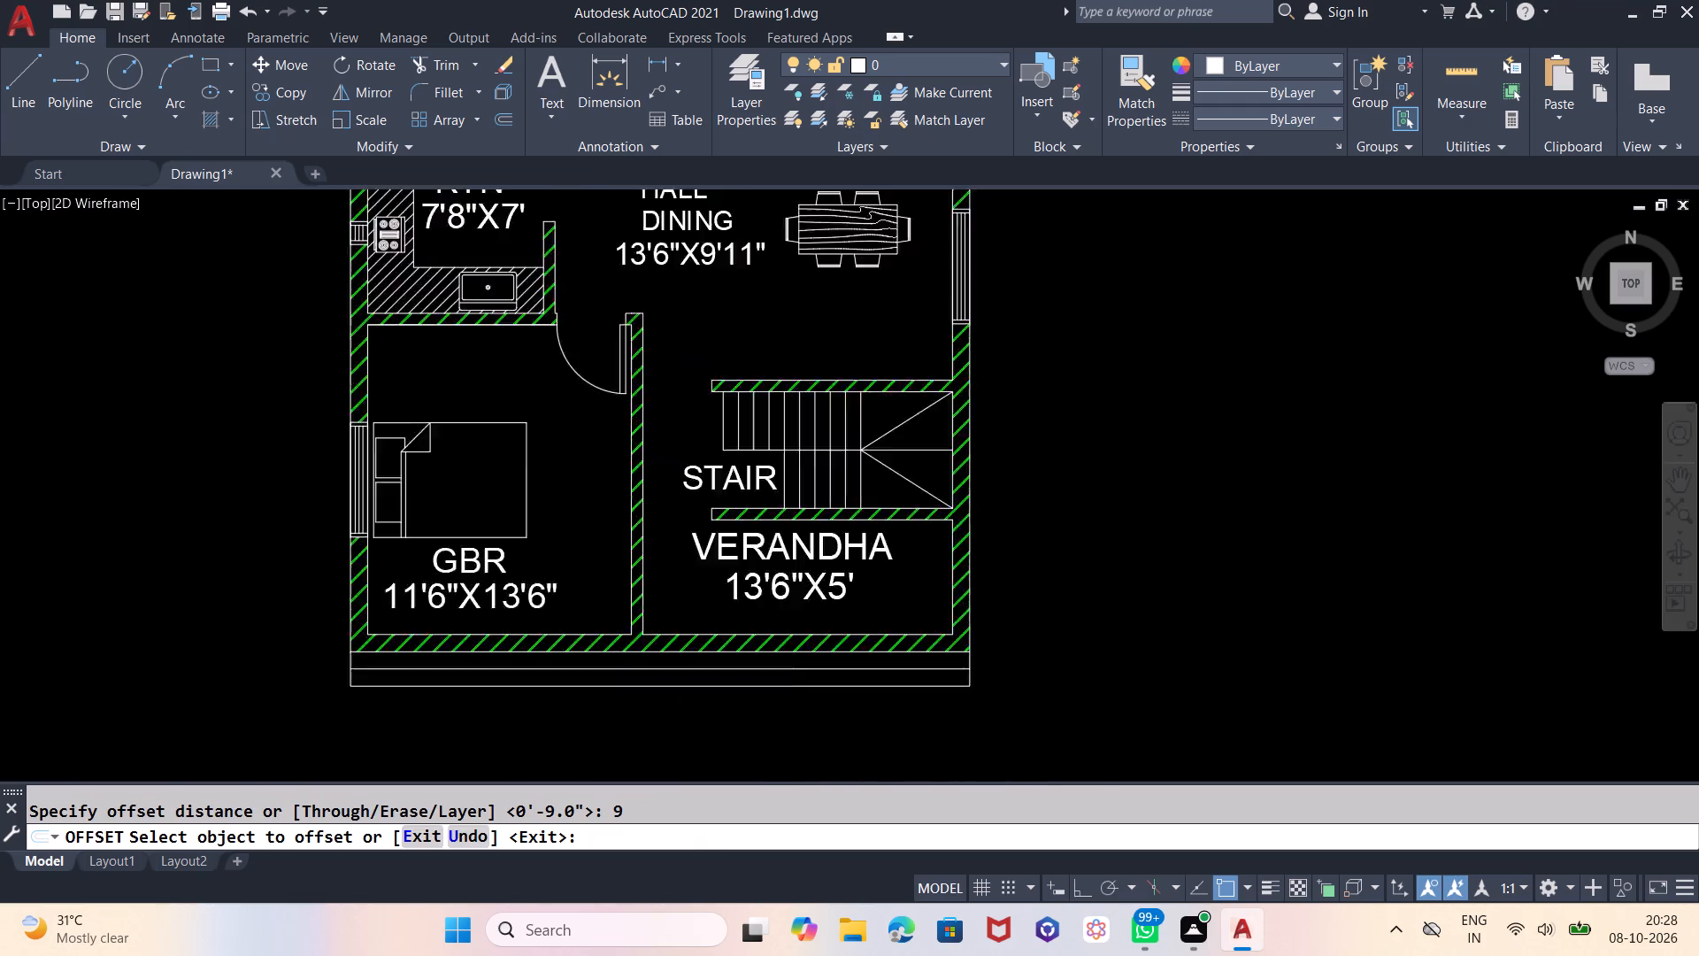
{"action": "scroll", "coordinate": [1011, 675], "scroll_direction": "up", "scroll_amount": 2}
{"action": "left_click", "coordinate": [841, 604]}
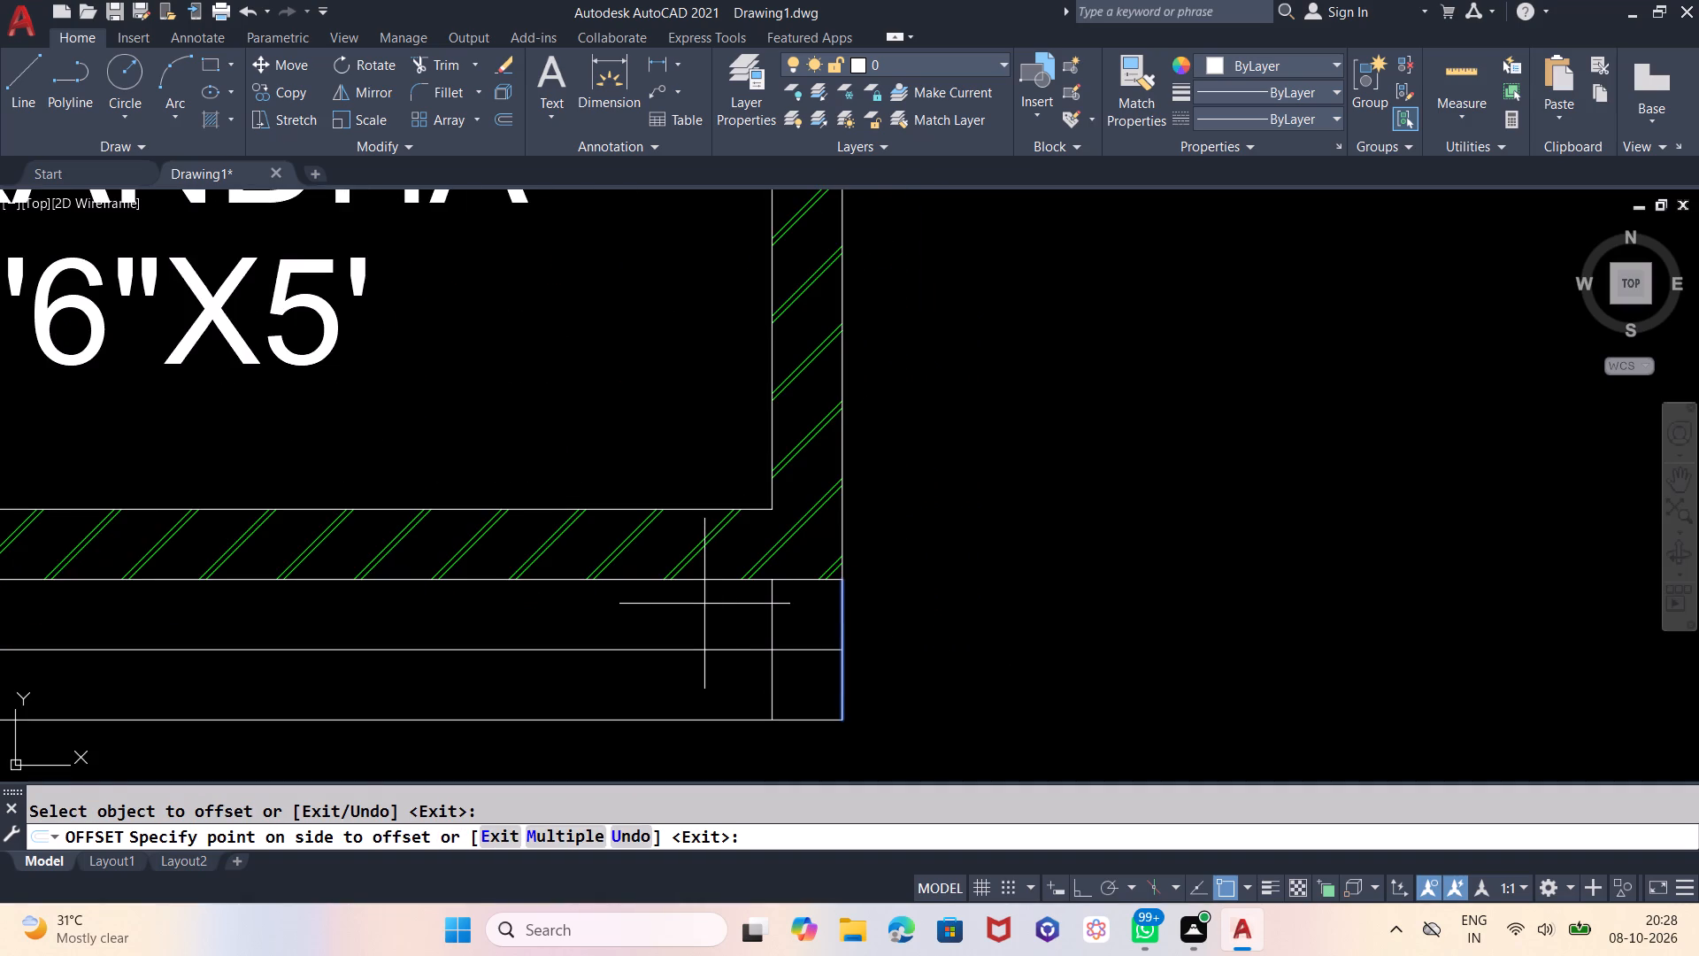
{"action": "left_click", "coordinate": [703, 604]}
{"action": "scroll", "coordinate": [1267, 647], "scroll_direction": "down", "scroll_amount": 2}
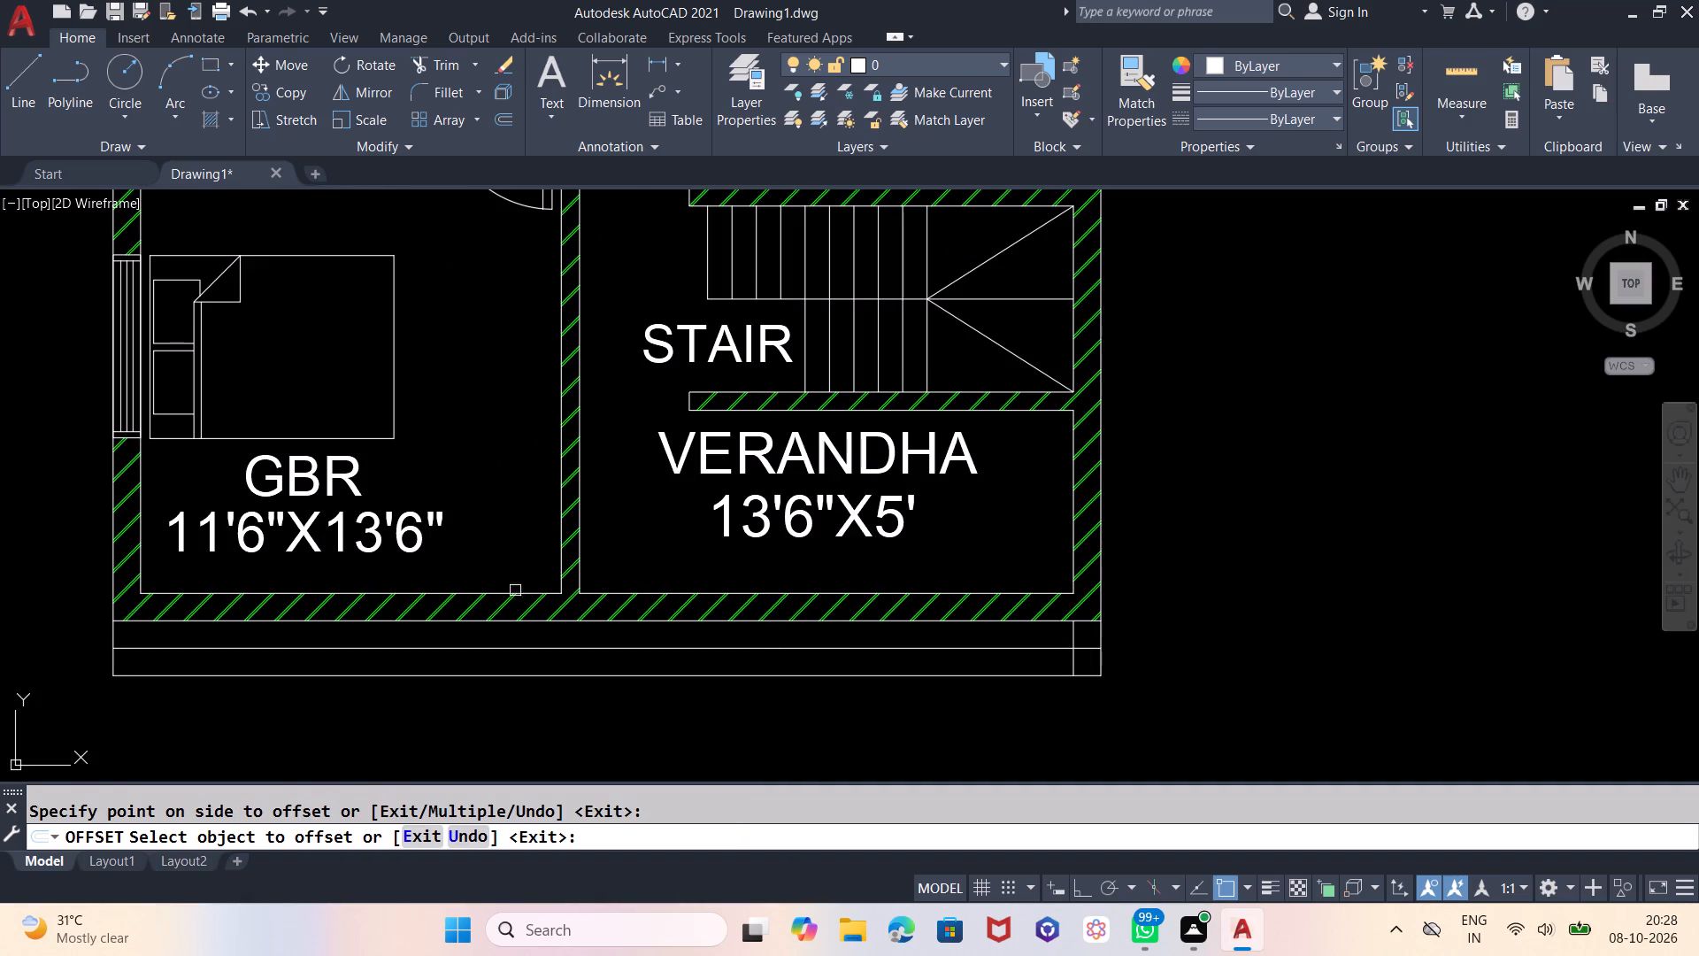
{"action": "left_click", "coordinate": [113, 633]}
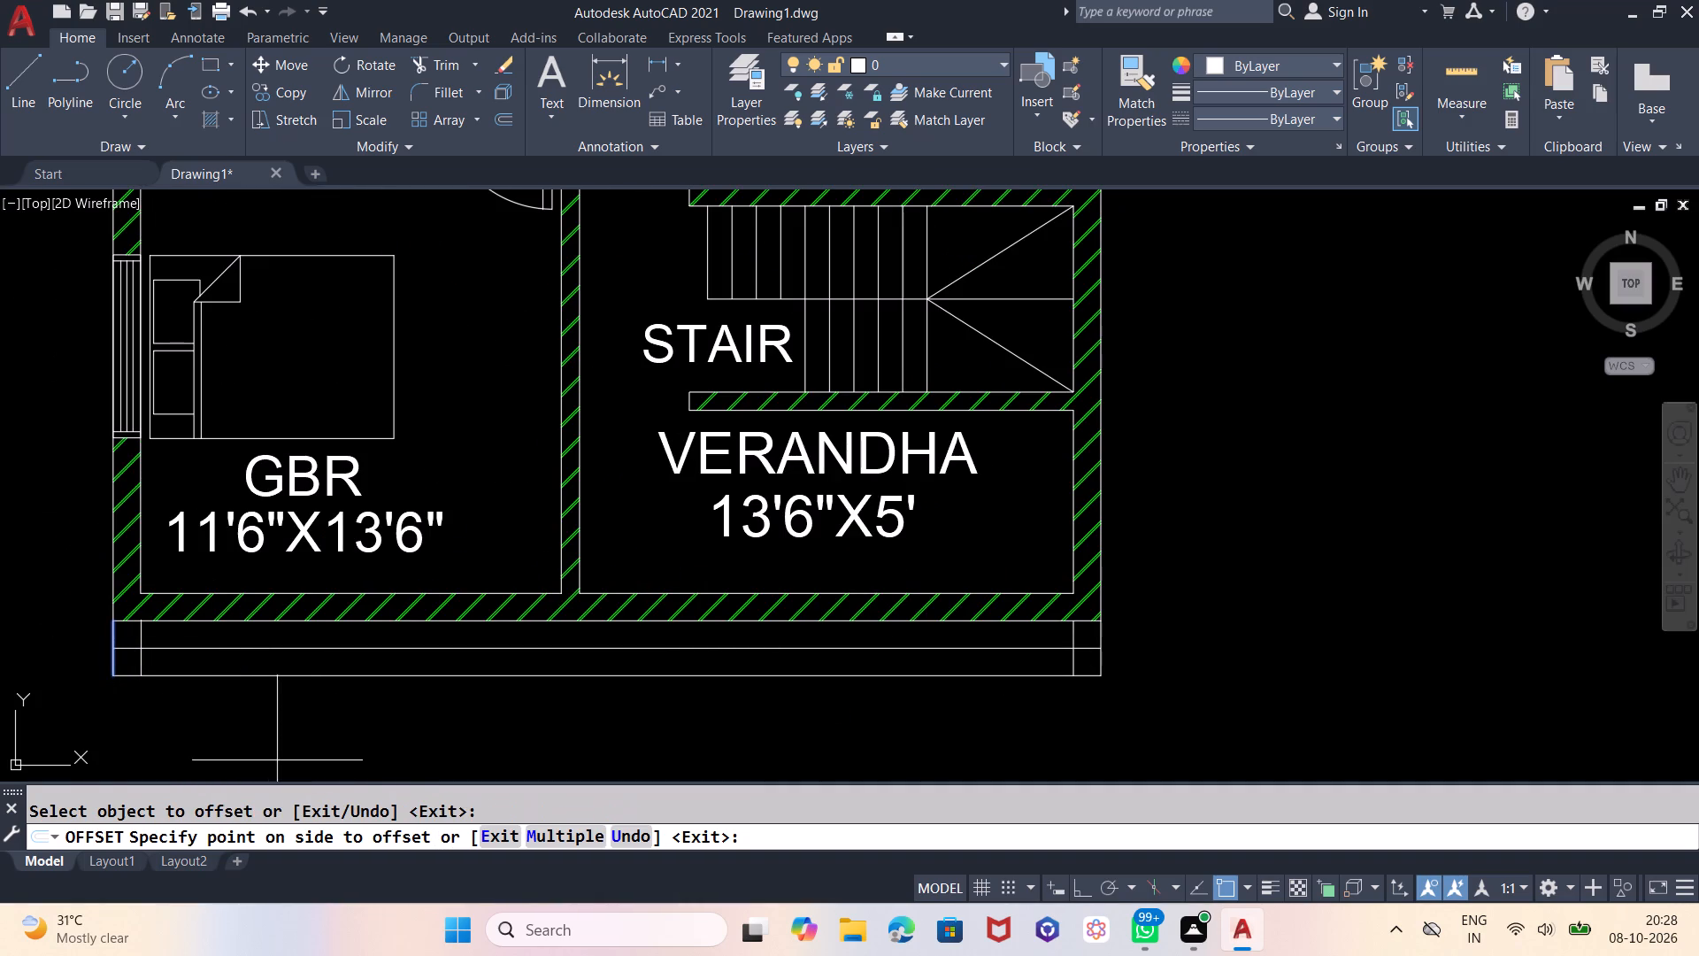
{"action": "left_click", "coordinate": [301, 759]}
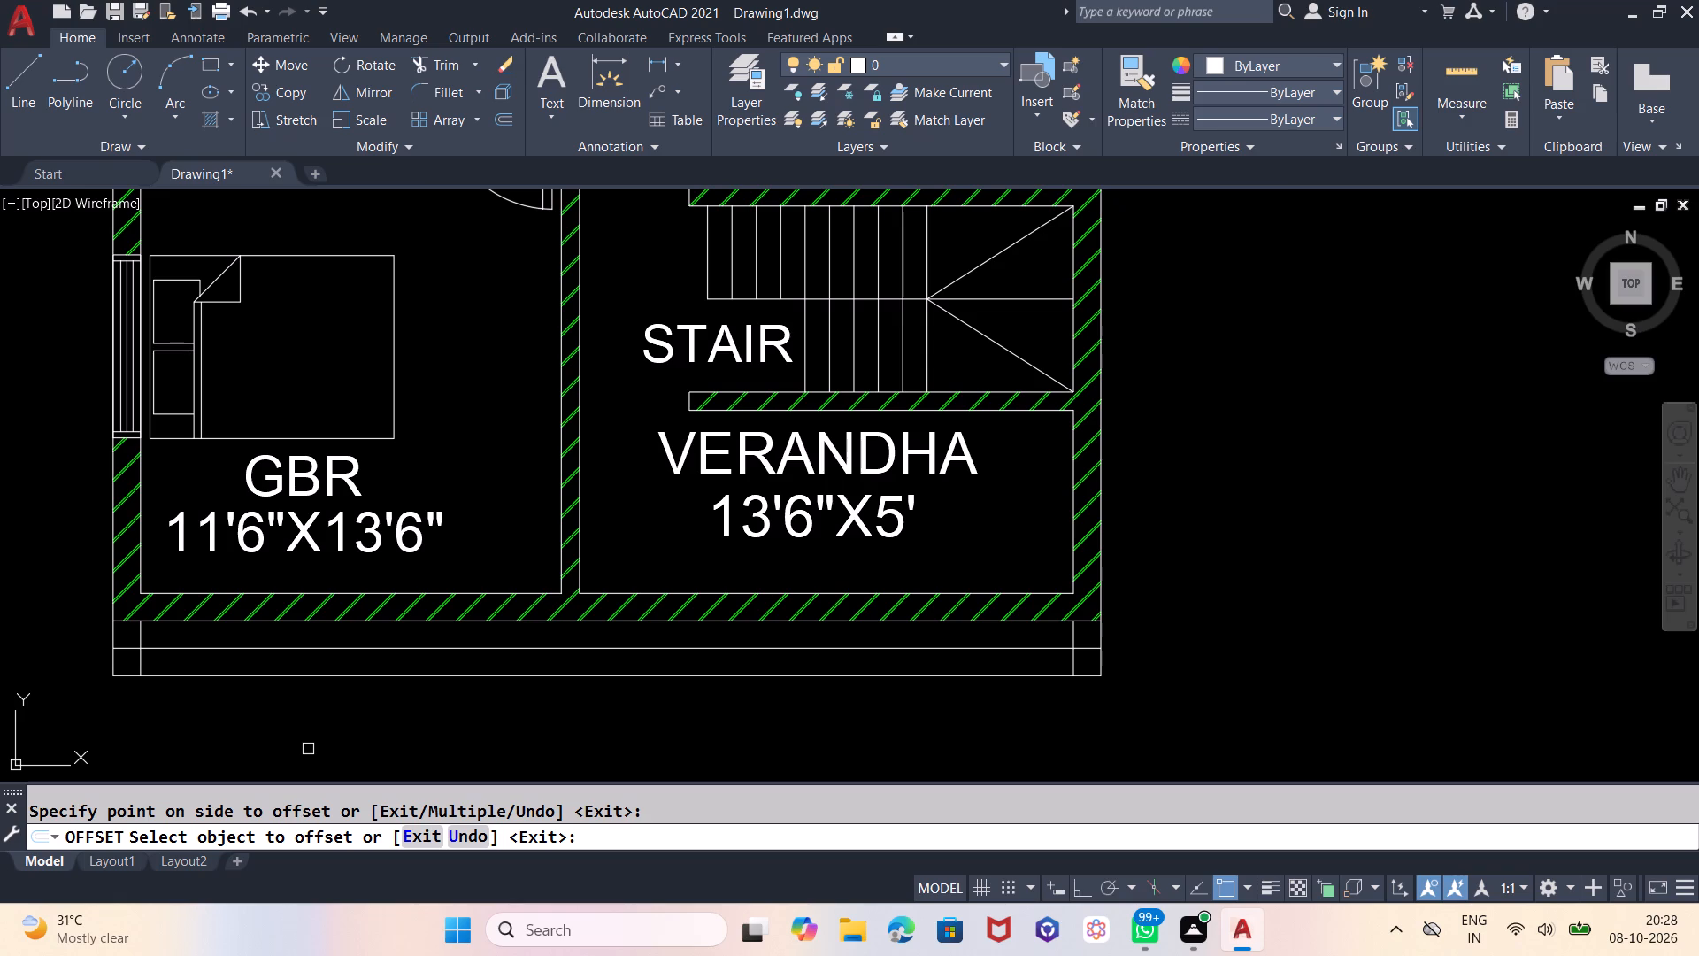
{"action": "key", "text": "Escape"}
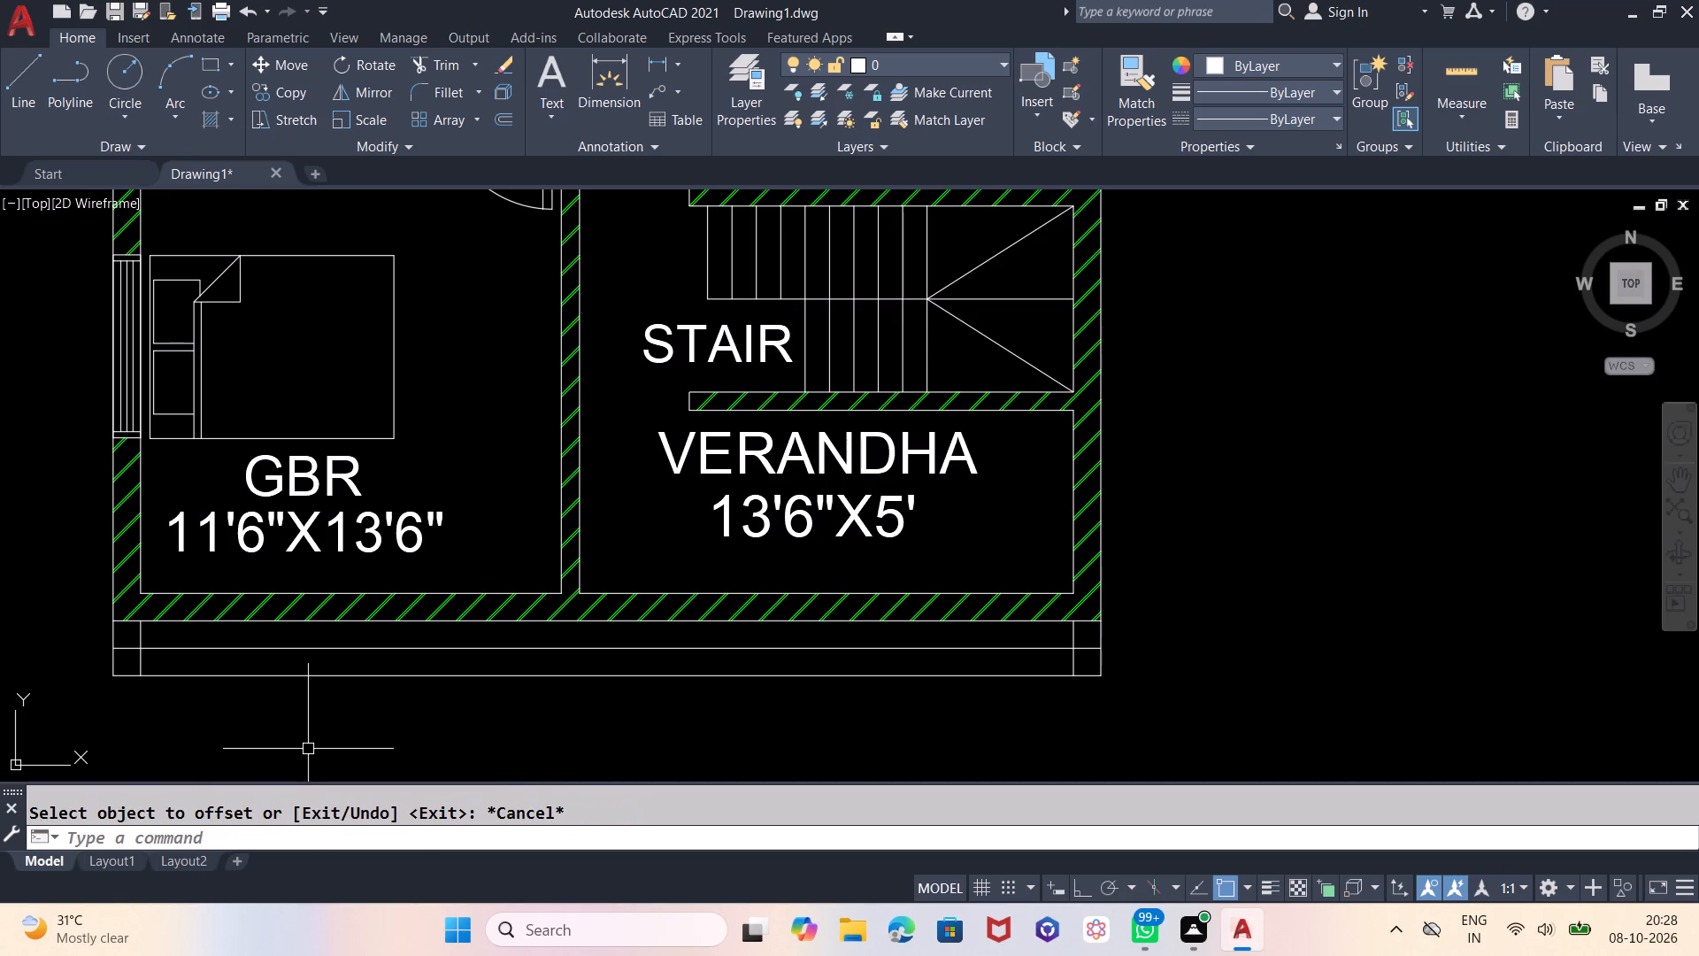
Trim the strip's middle line out of the 9" blocks at its west and east ends.
{"action": "type", "text": "TR"}
{"action": "key", "text": "Return"}
{"action": "key", "text": "Return"}
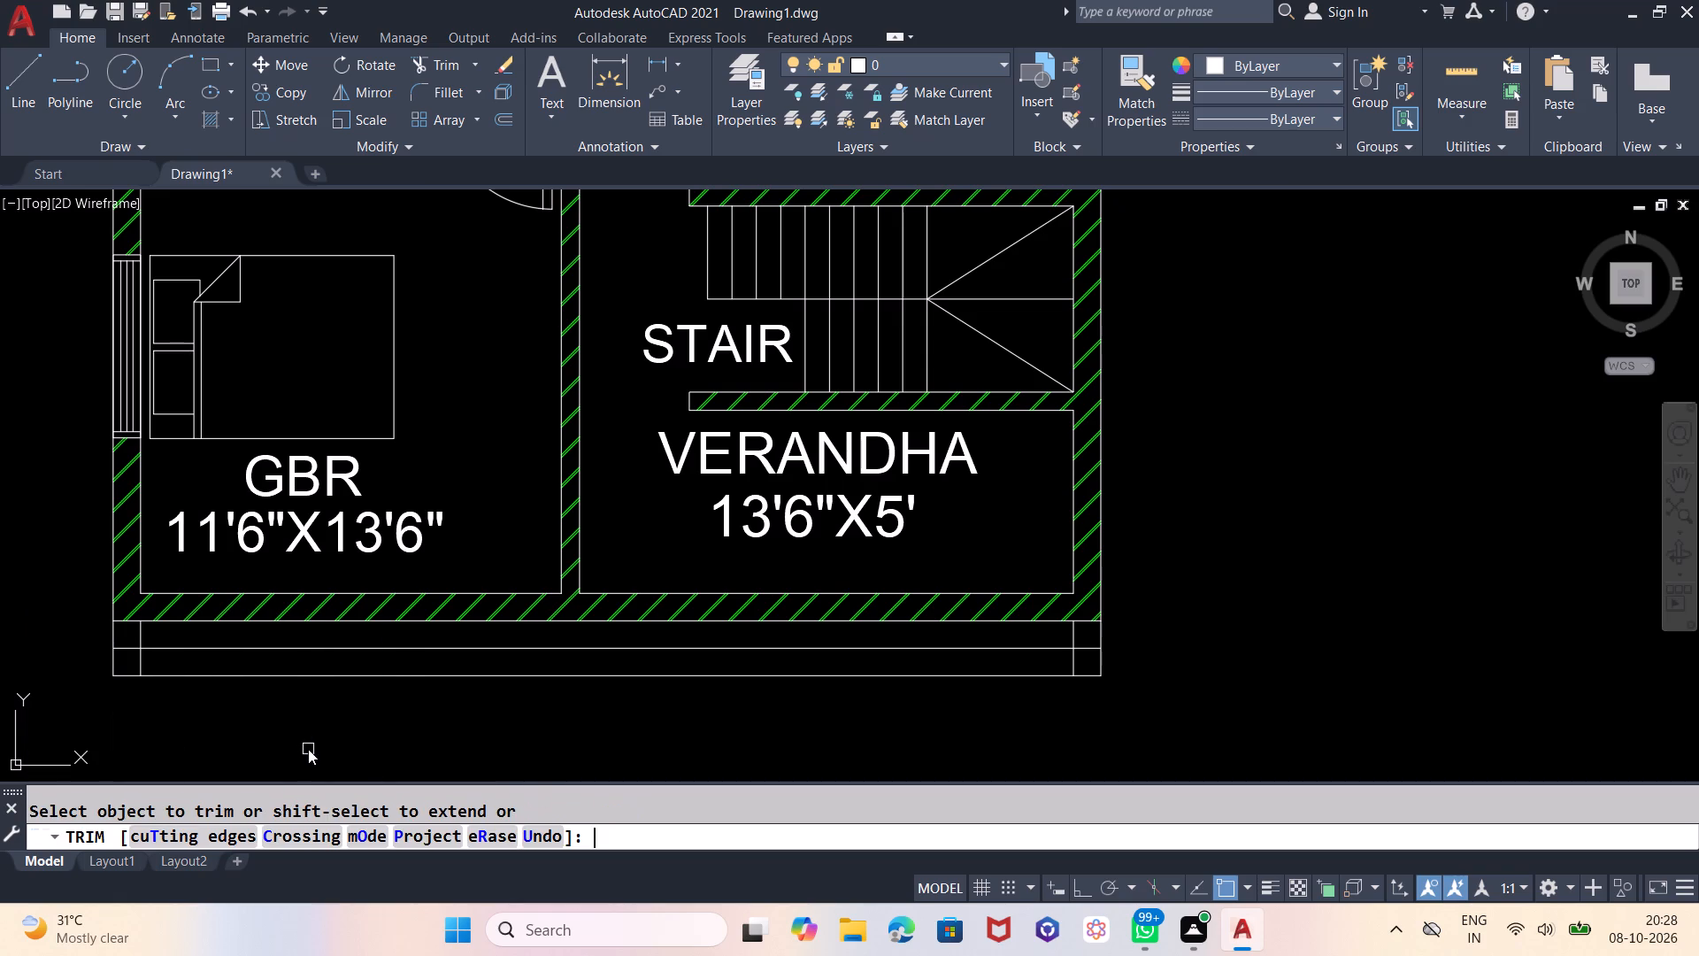
{"action": "left_click", "coordinate": [127, 651]}
{"action": "left_click", "coordinate": [1081, 646]}
With Ortho on, draw a vertical line from the verandha's inner south-west corner southward past the front strip.
{"action": "left_click", "coordinate": [37, 78]}
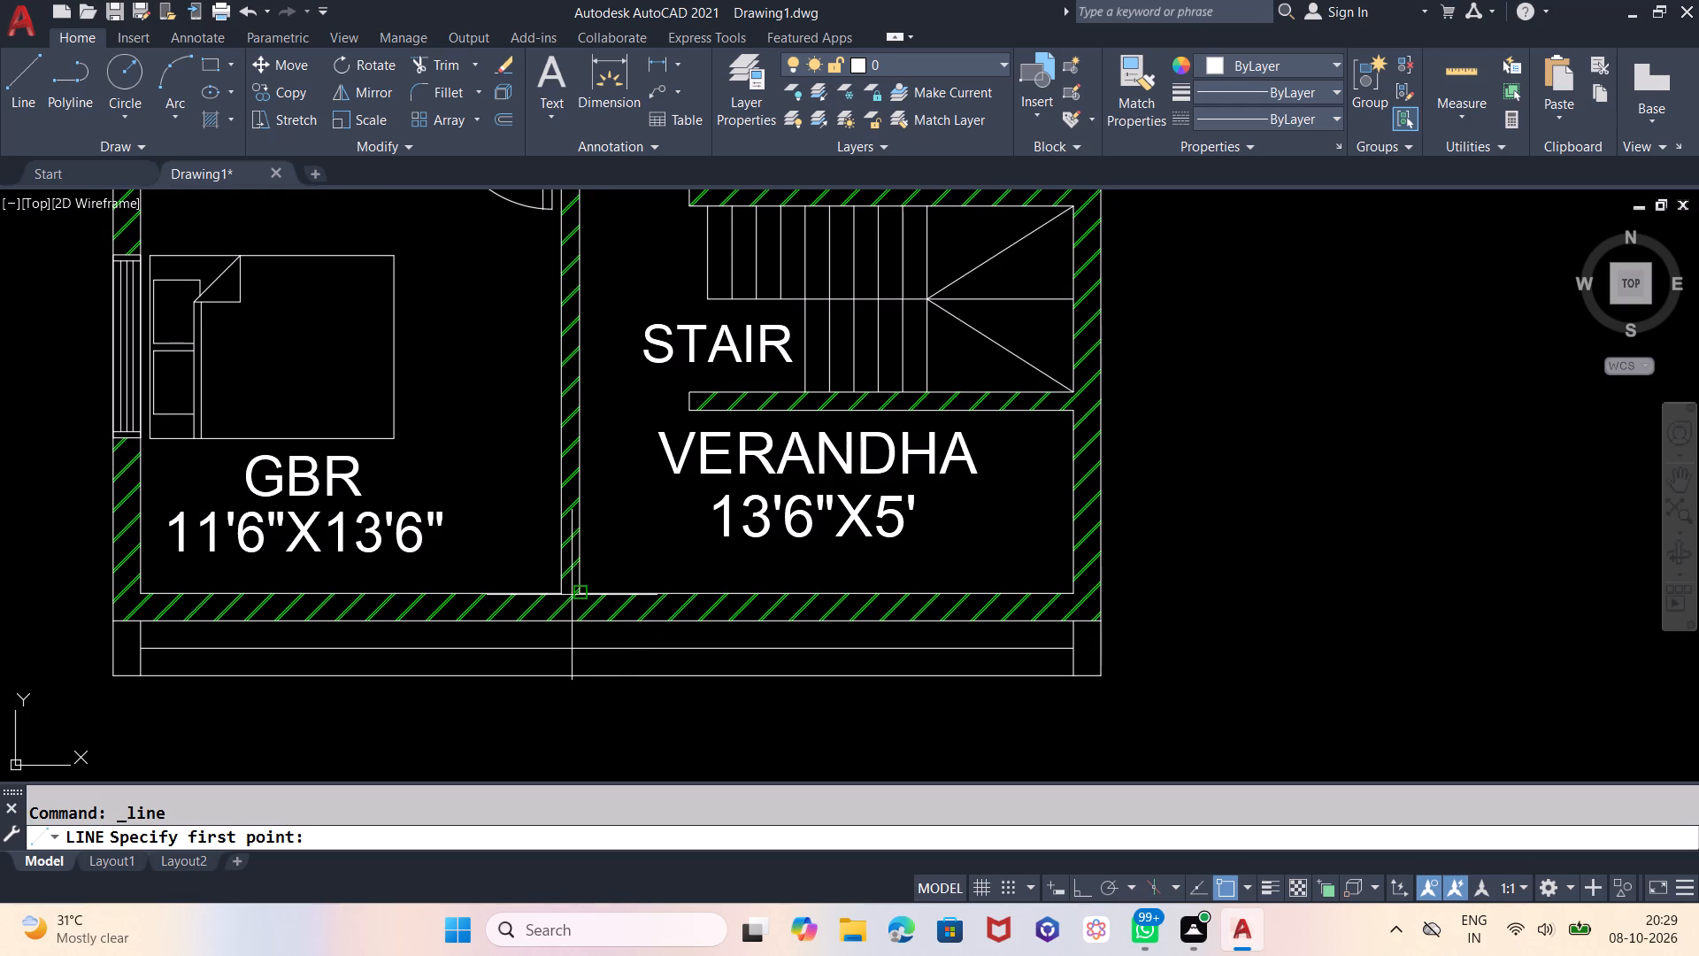
{"action": "left_click", "coordinate": [579, 595]}
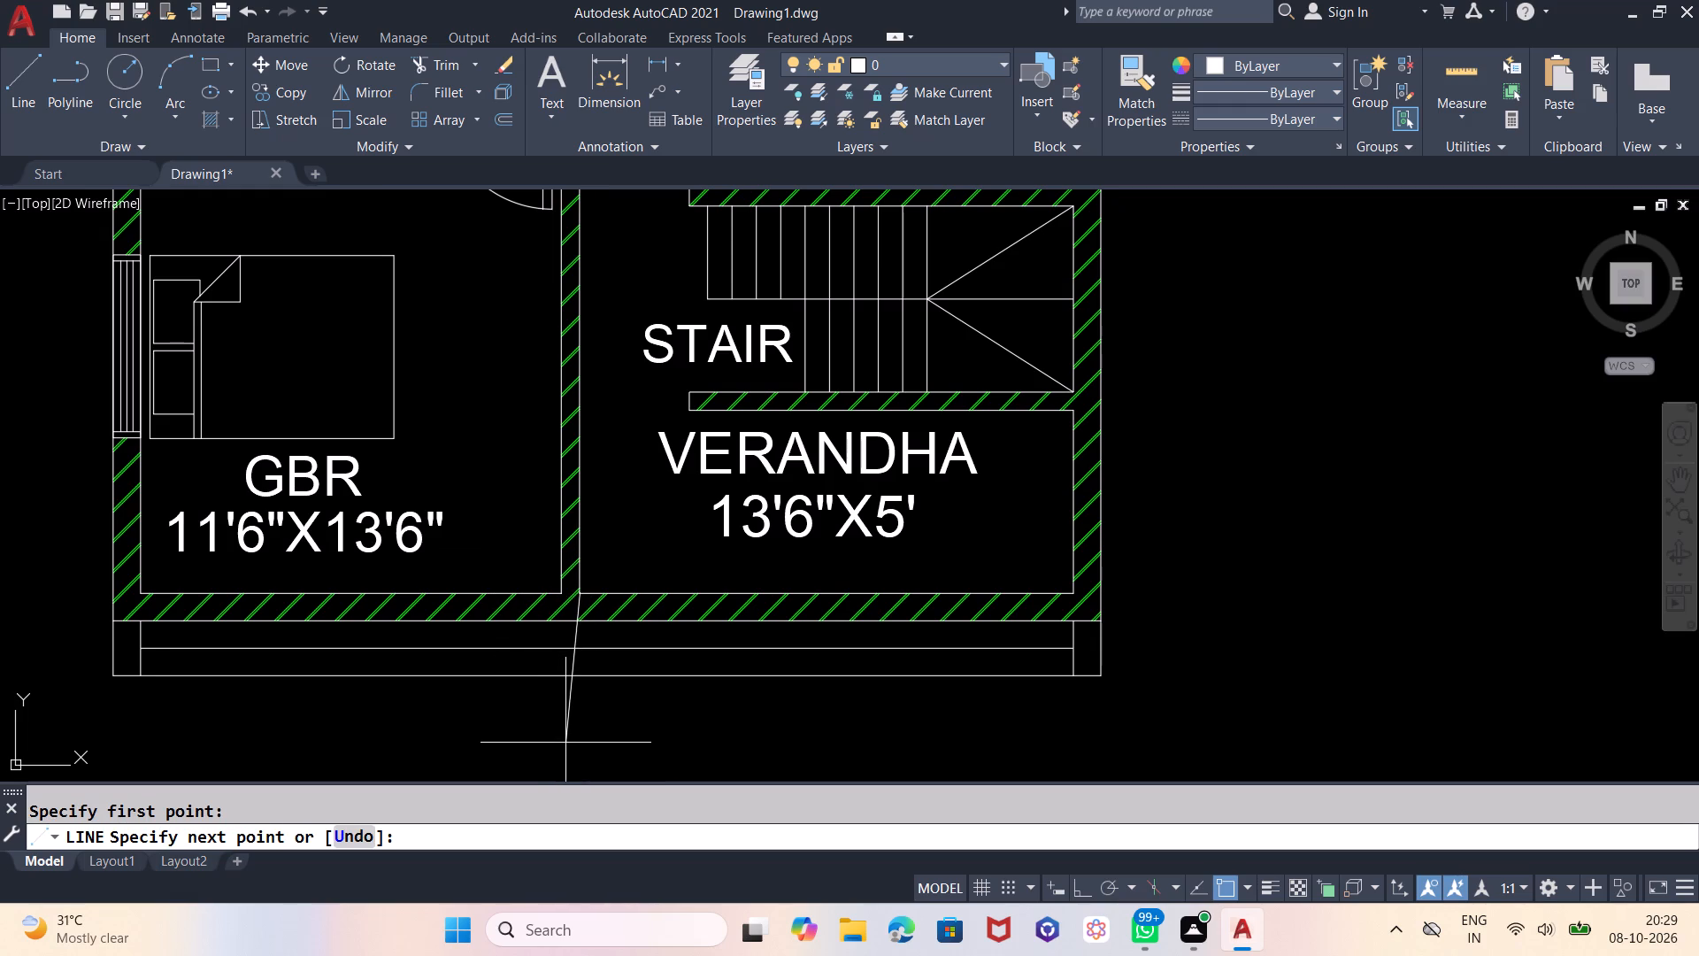
{"action": "key", "text": "F8"}
{"action": "left_click", "coordinate": [569, 743]}
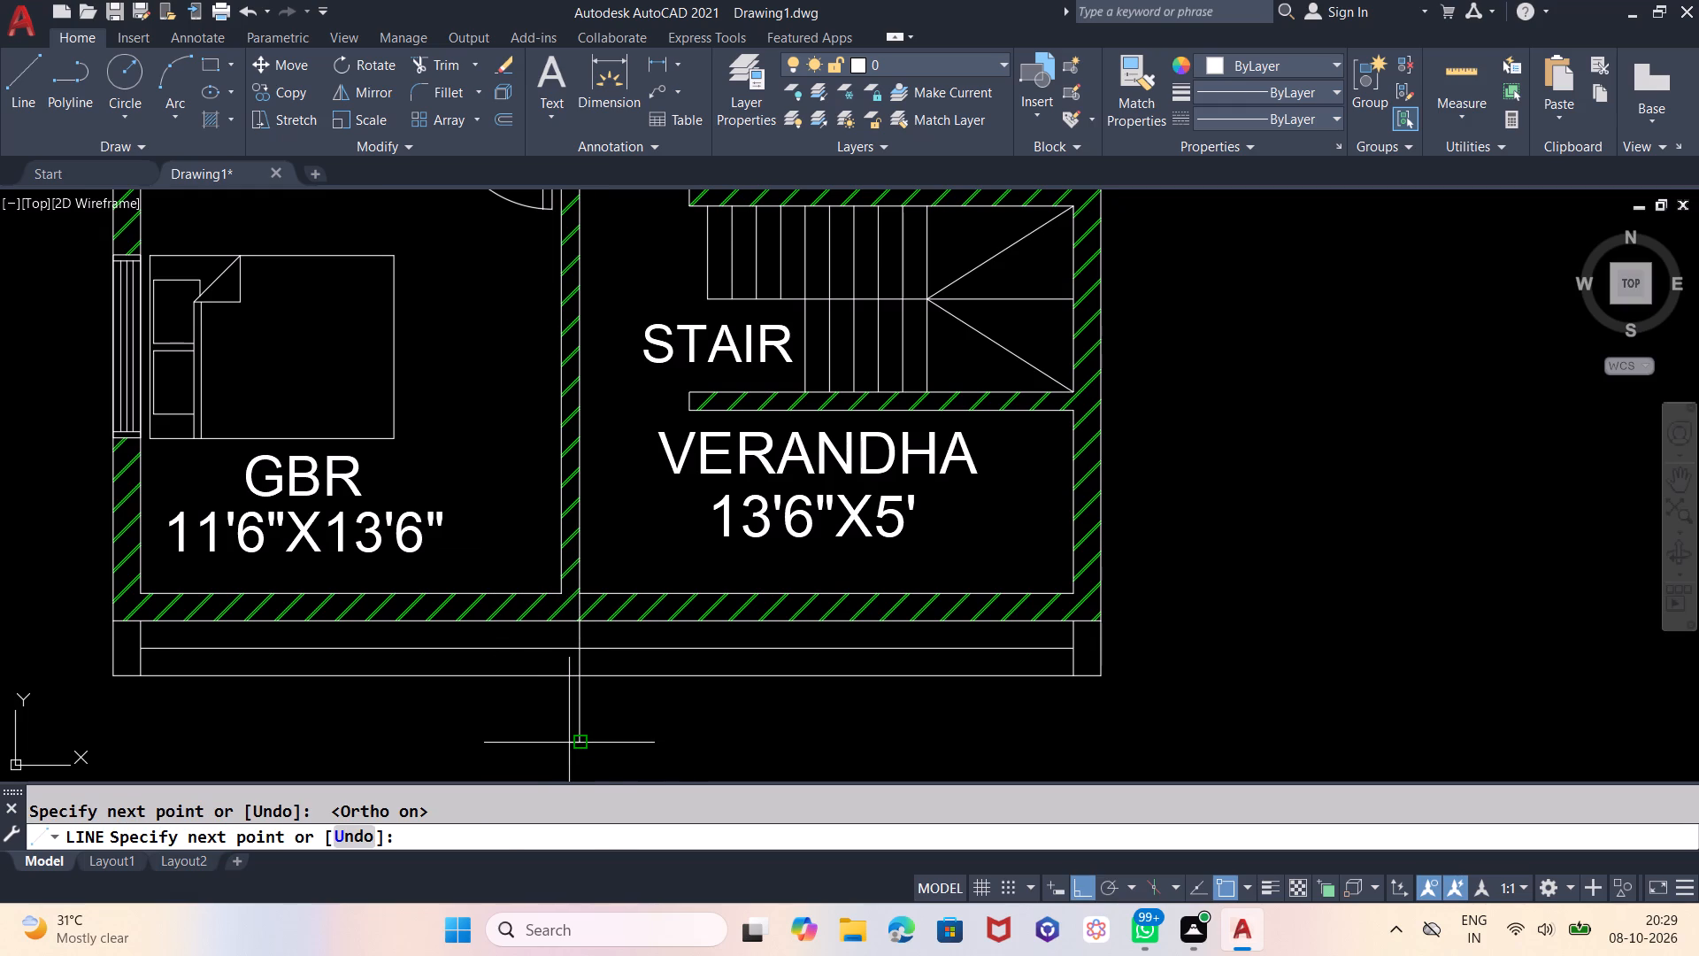
{"action": "key", "text": "Escape"}
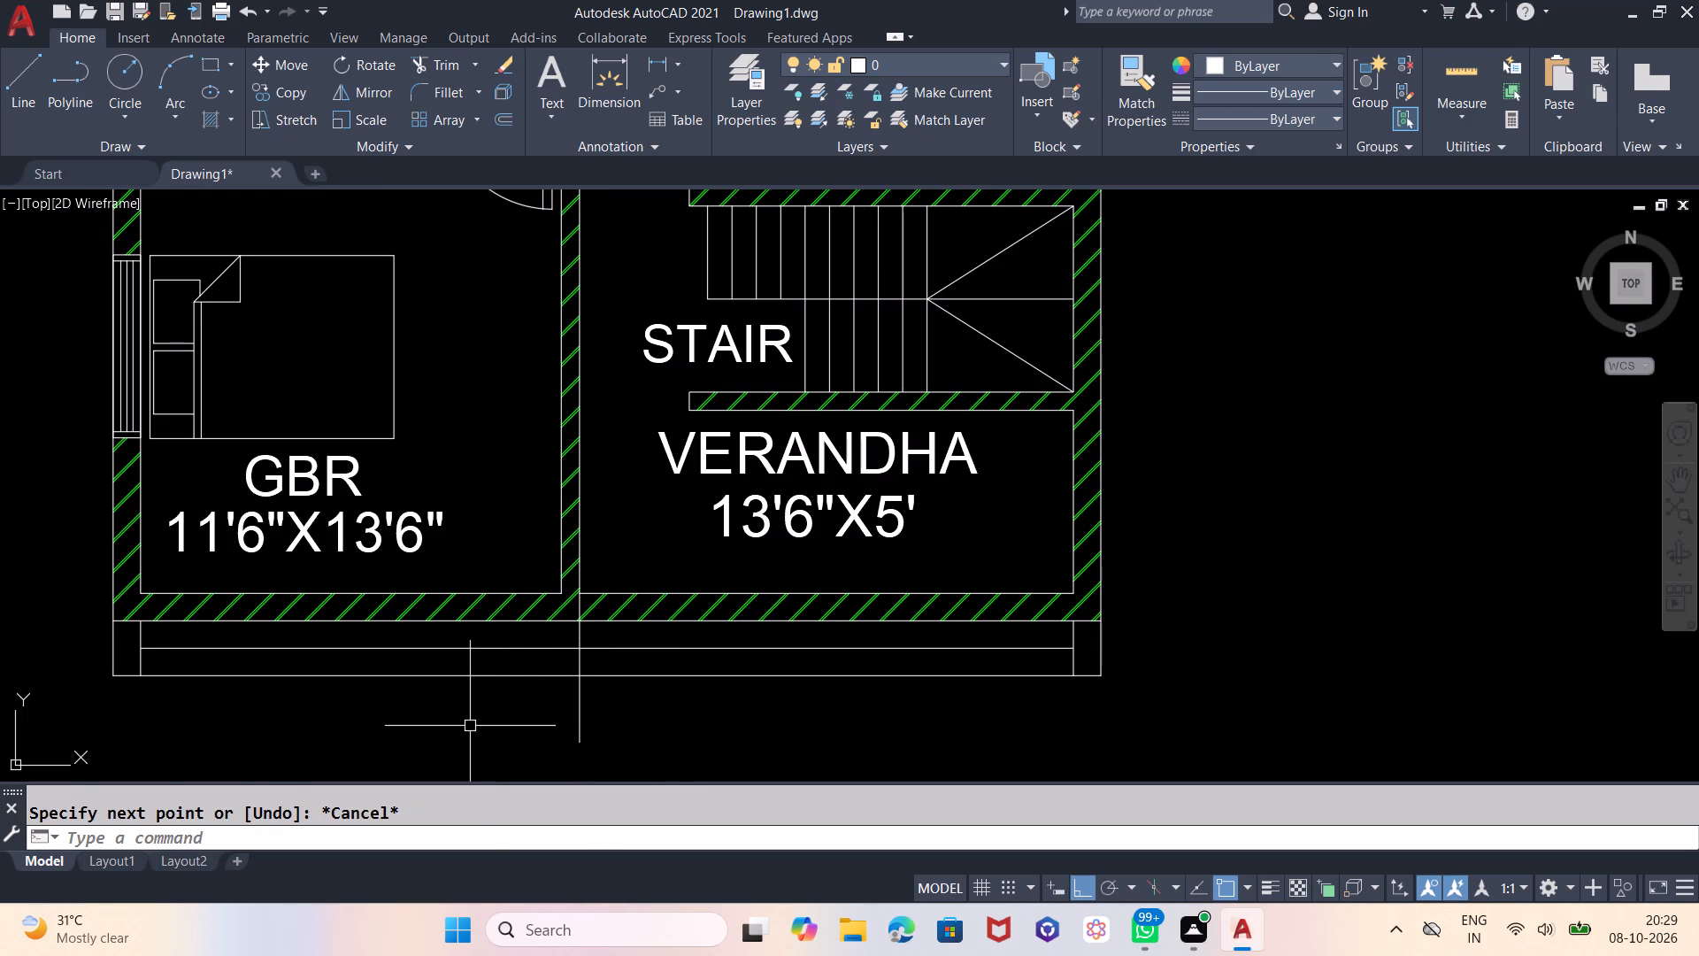
Offset the vertical line at the verandha's west side 9" westward.
{"action": "key", "text": "o"}
{"action": "key", "text": "Return"}
{"action": "key", "text": "9"}
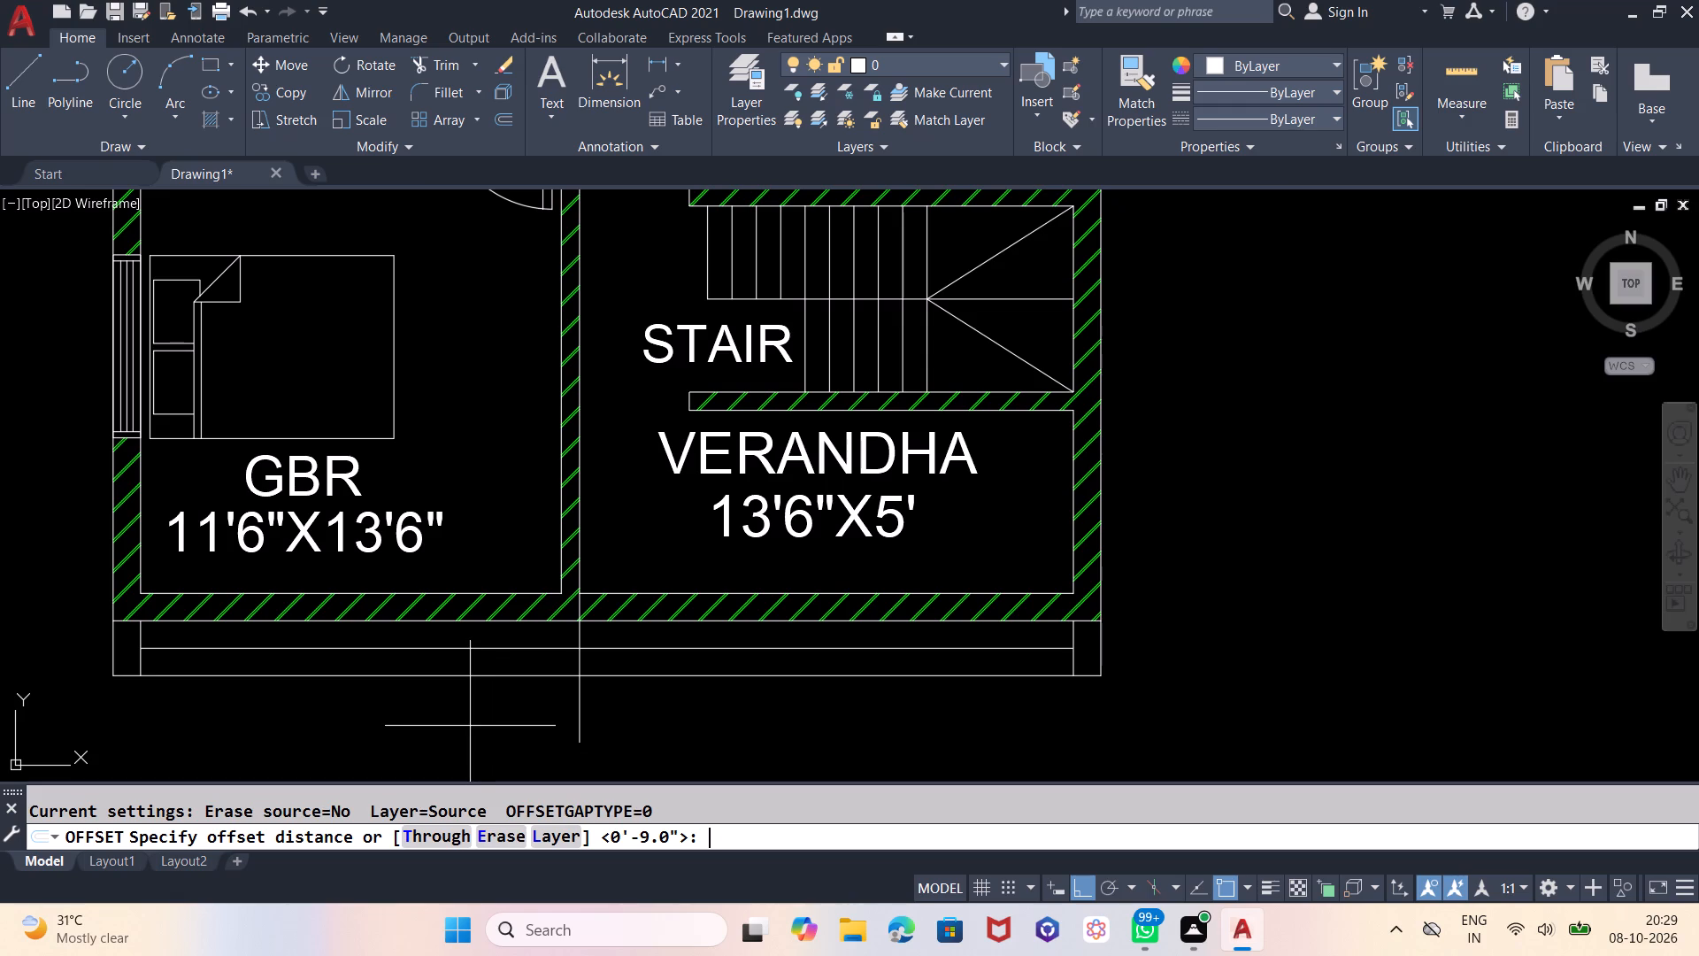
{"action": "key", "text": "Return"}
{"action": "left_click", "coordinate": [578, 709]}
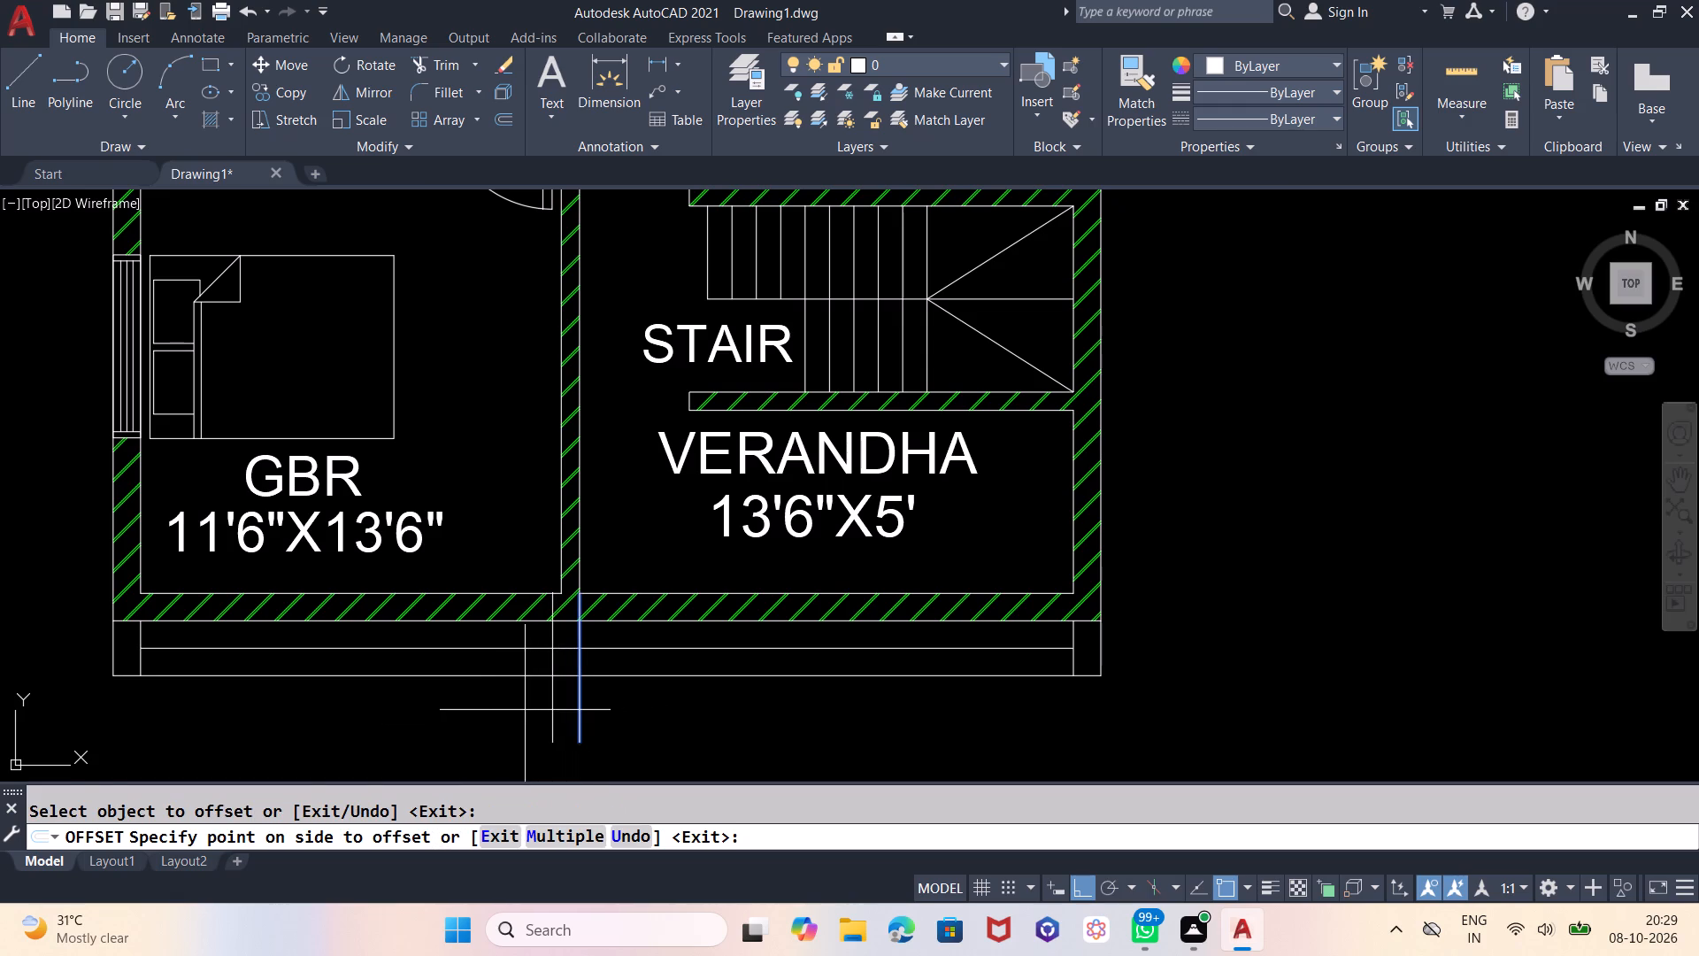
{"action": "left_click", "coordinate": [525, 710]}
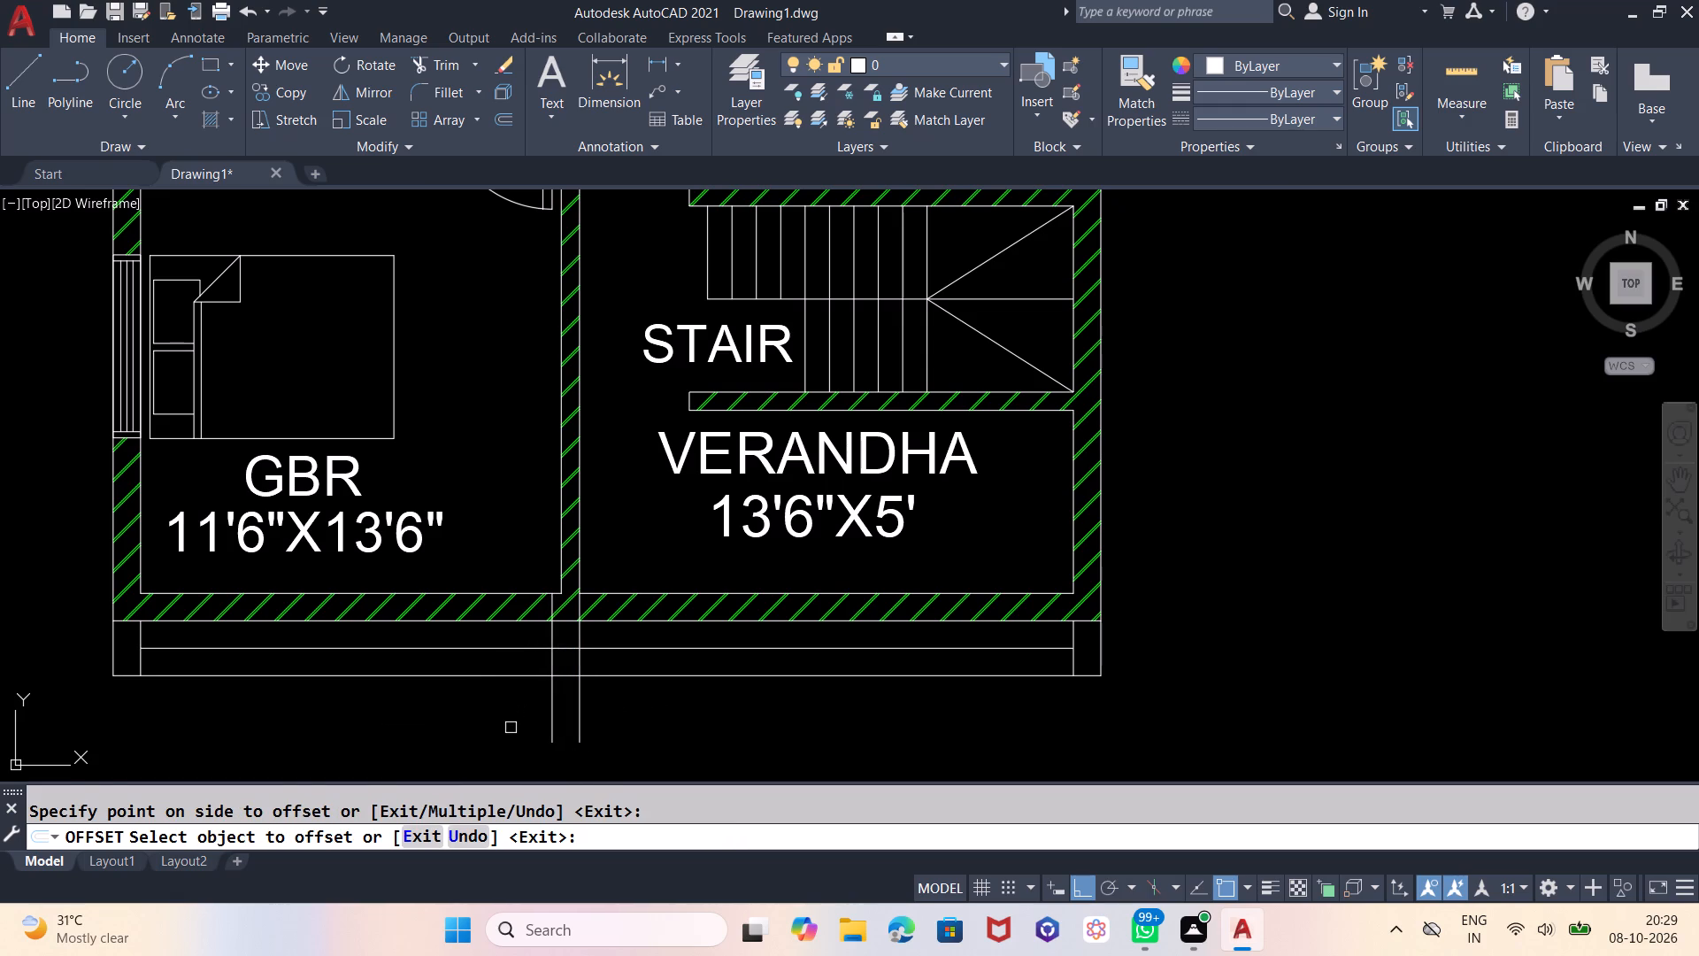
{"action": "key", "text": "Escape"}
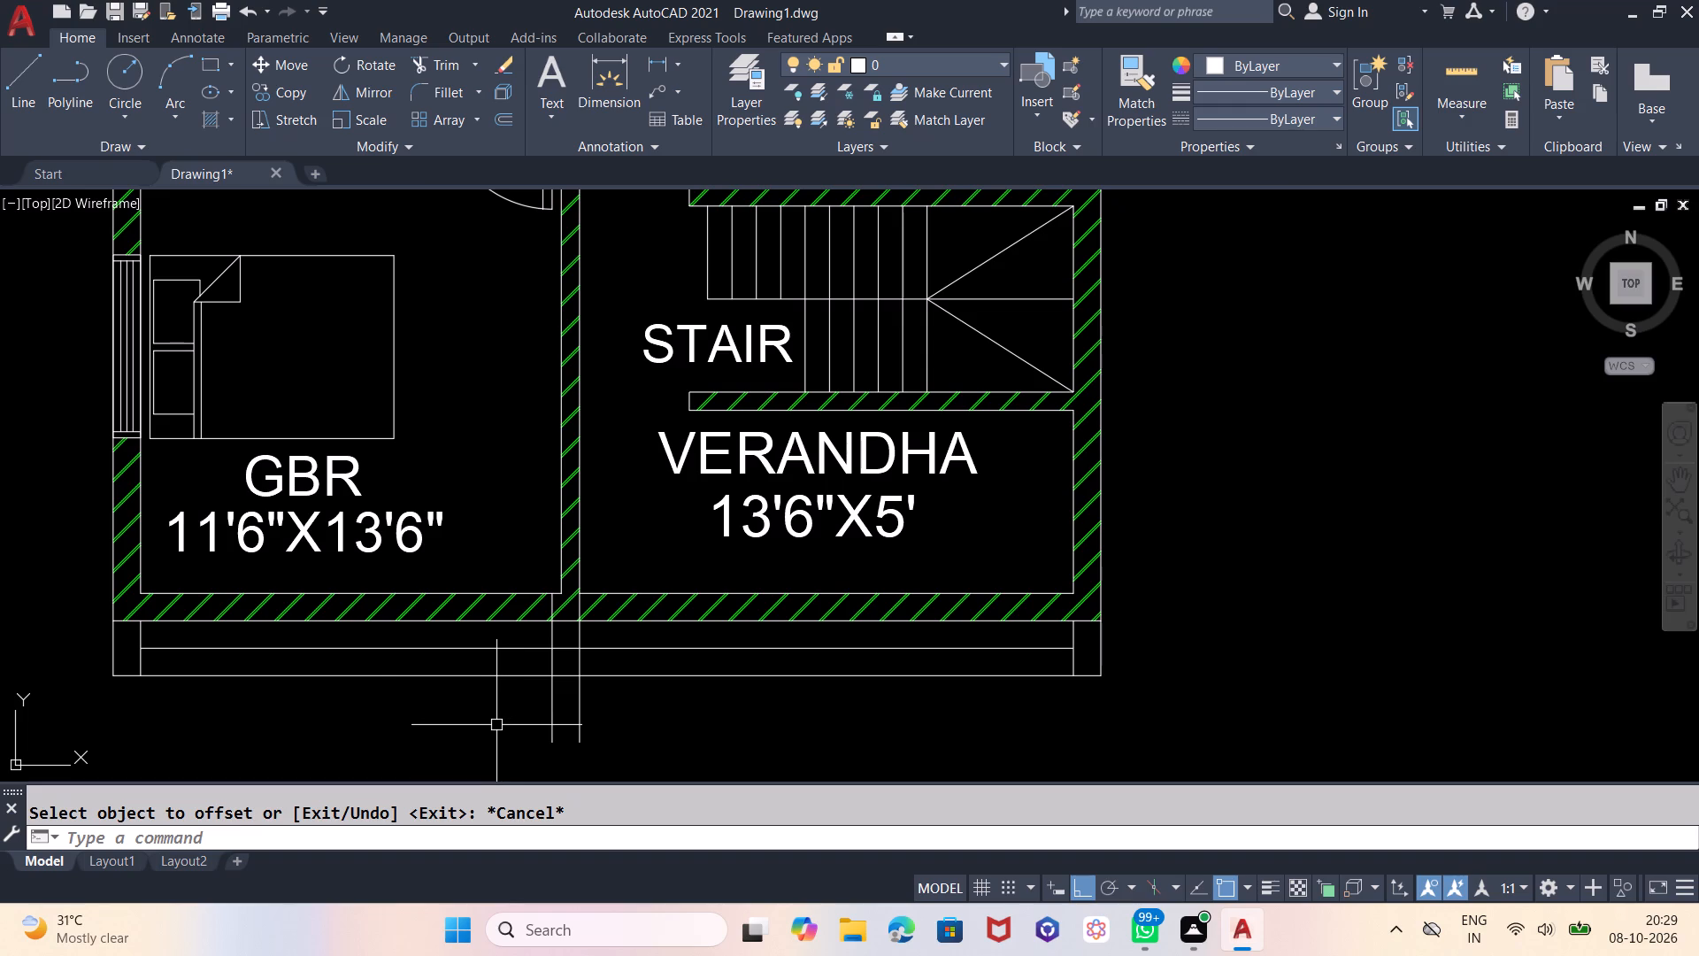
Trim off the ends of both vertical lines that project south of the front strip.
{"action": "type", "text": "TR"}
{"action": "key", "text": "Return"}
{"action": "key", "text": "Return"}
{"action": "left_click_drag", "start_coordinate": [632, 695], "coordinate": [612, 699]}
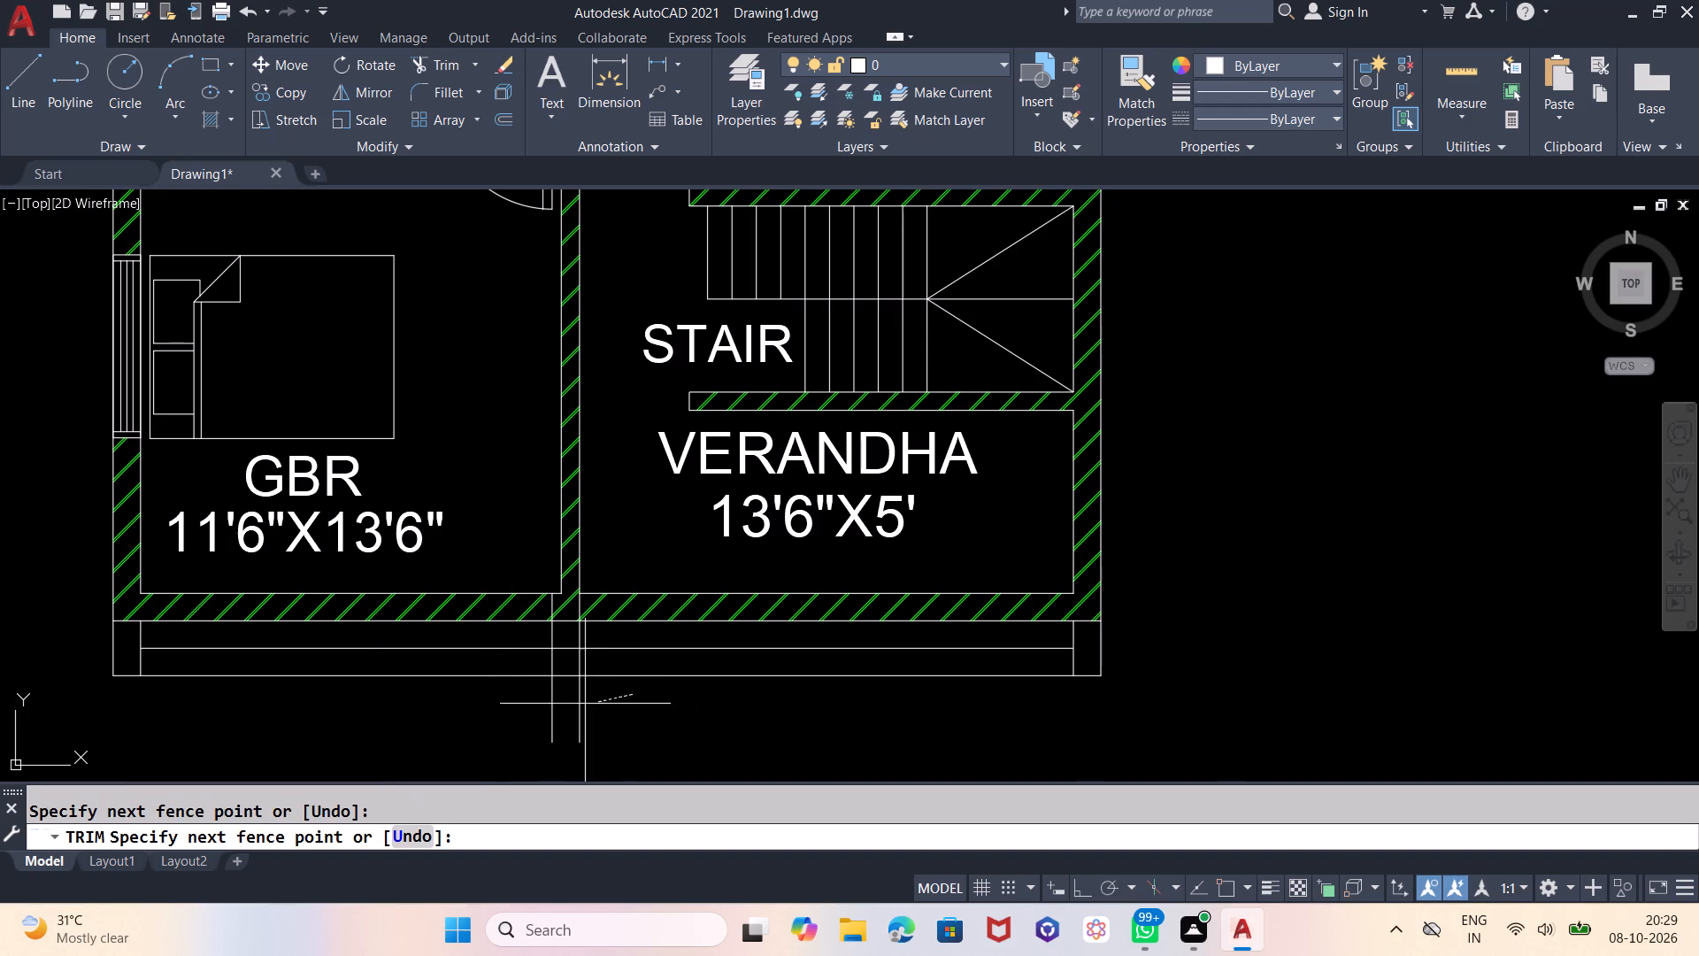
{"action": "left_click", "coordinate": [508, 713]}
Trim away the front strip and end block west of the new 9" block, plus the middle line inside that block.
{"action": "left_click", "coordinate": [446, 679]}
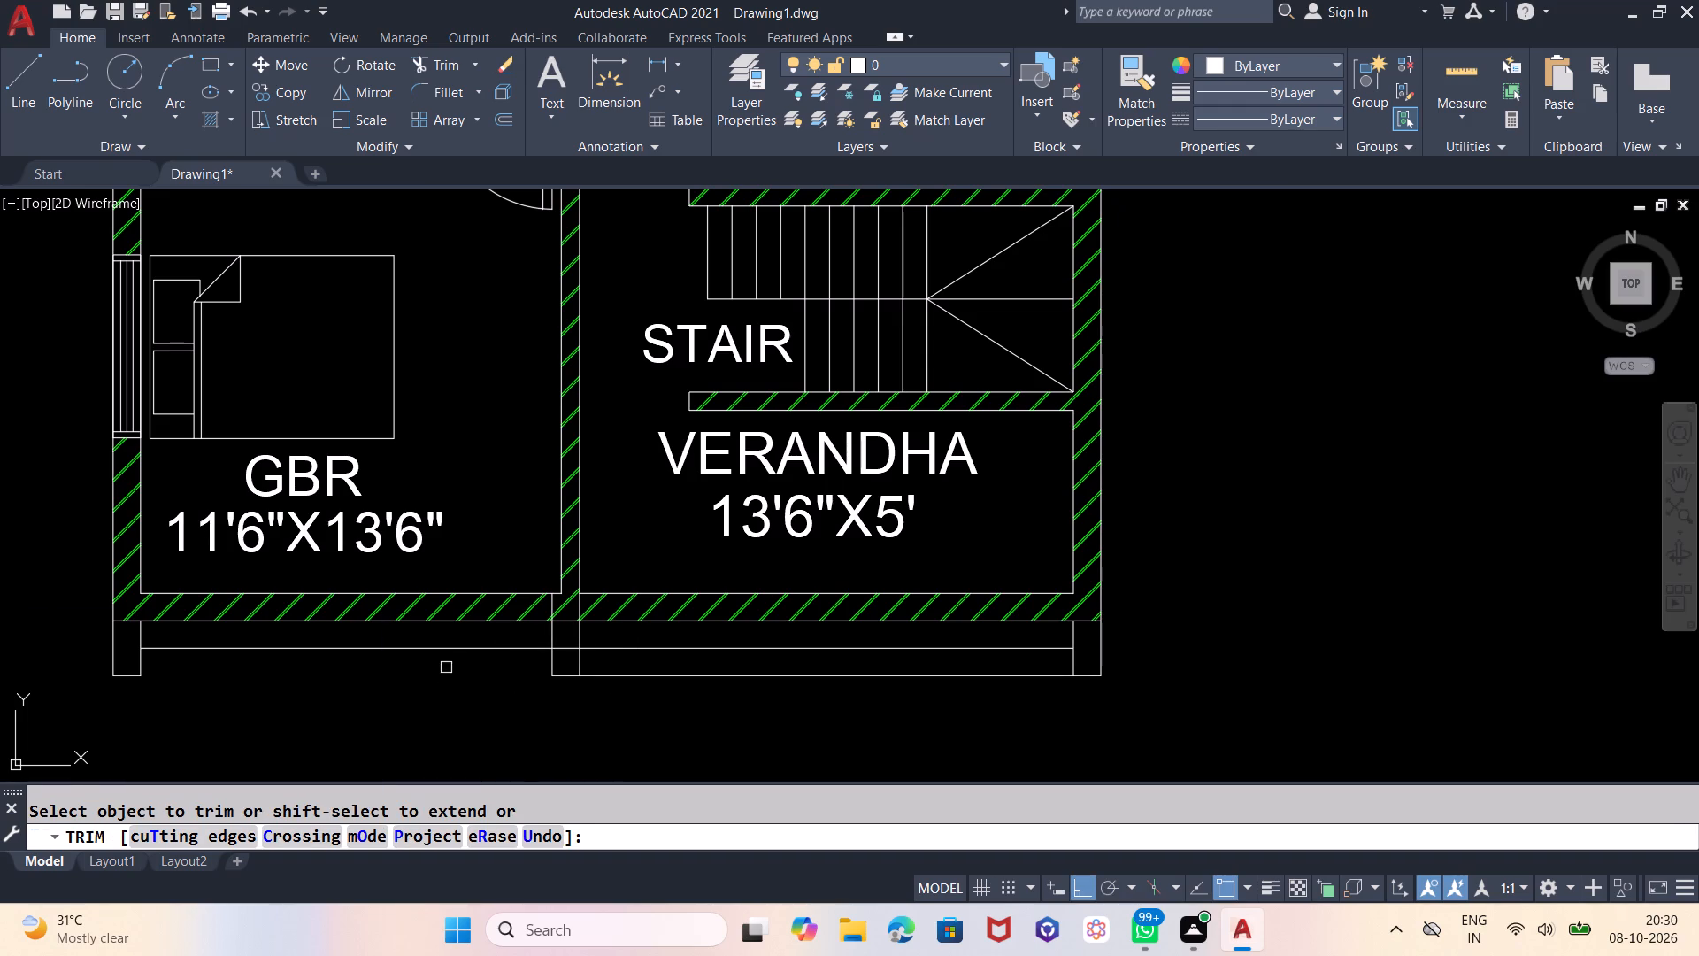
{"action": "left_click", "coordinate": [447, 651]}
{"action": "left_click_drag", "start_coordinate": [175, 658], "coordinate": [159, 654]}
{"action": "left_click", "coordinate": [60, 647]}
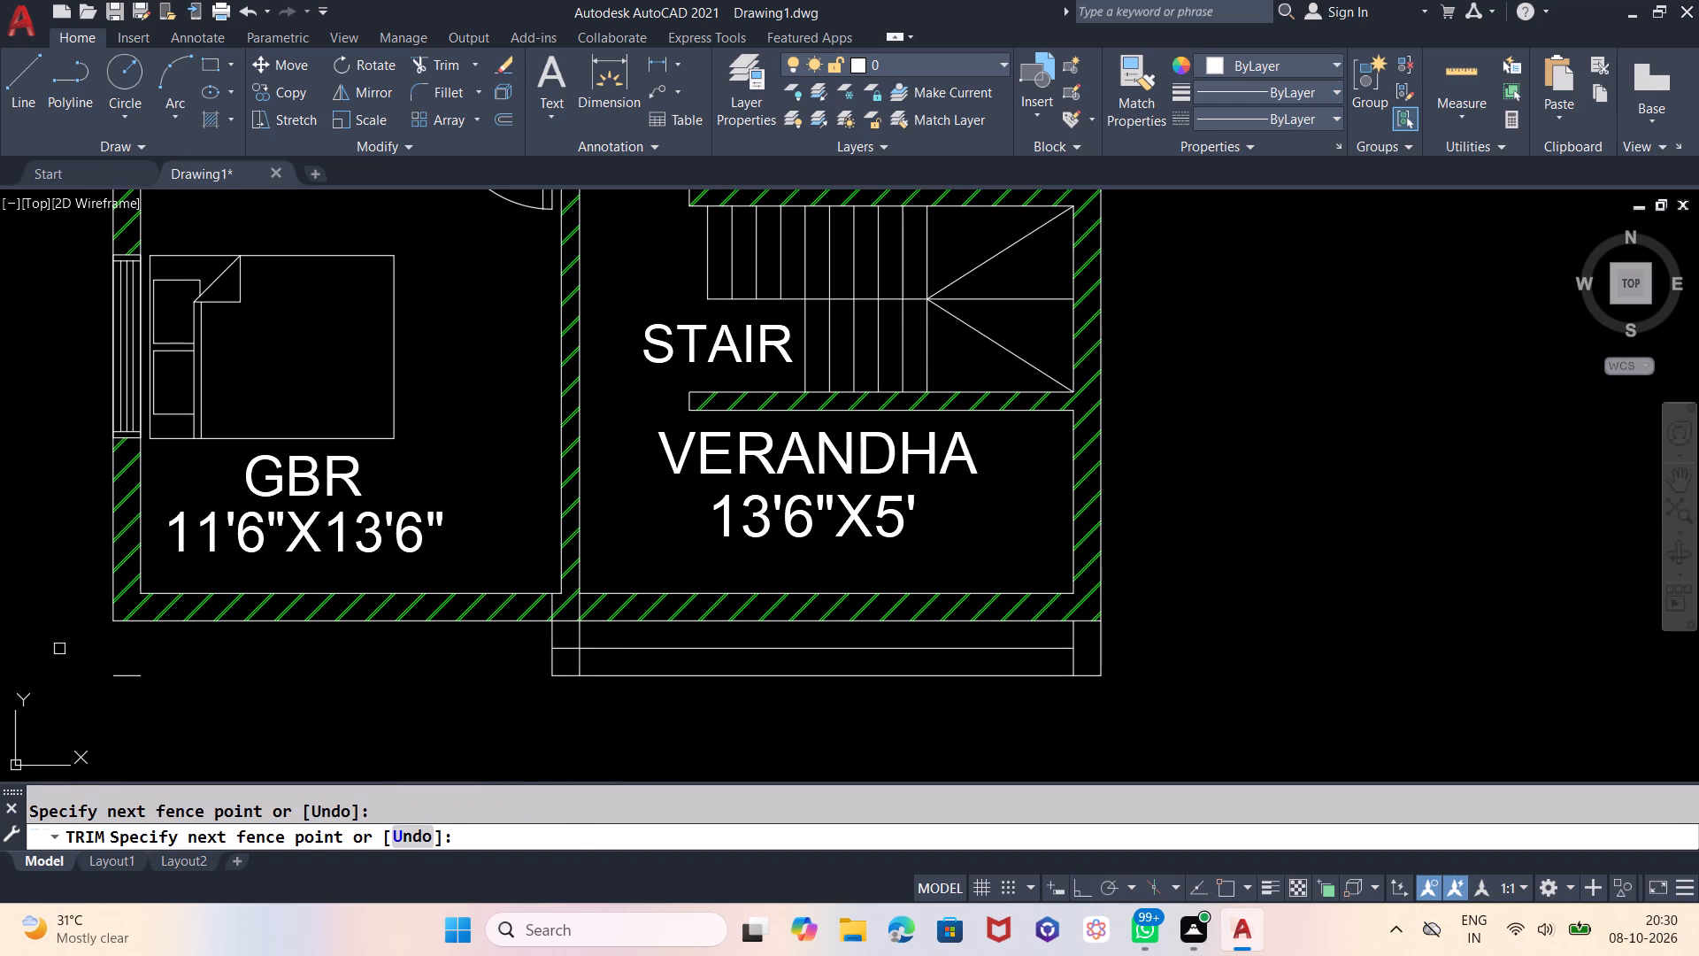
{"action": "left_click_drag", "start_coordinate": [112, 661], "coordinate": [117, 674]}
{"action": "left_click", "coordinate": [122, 684]}
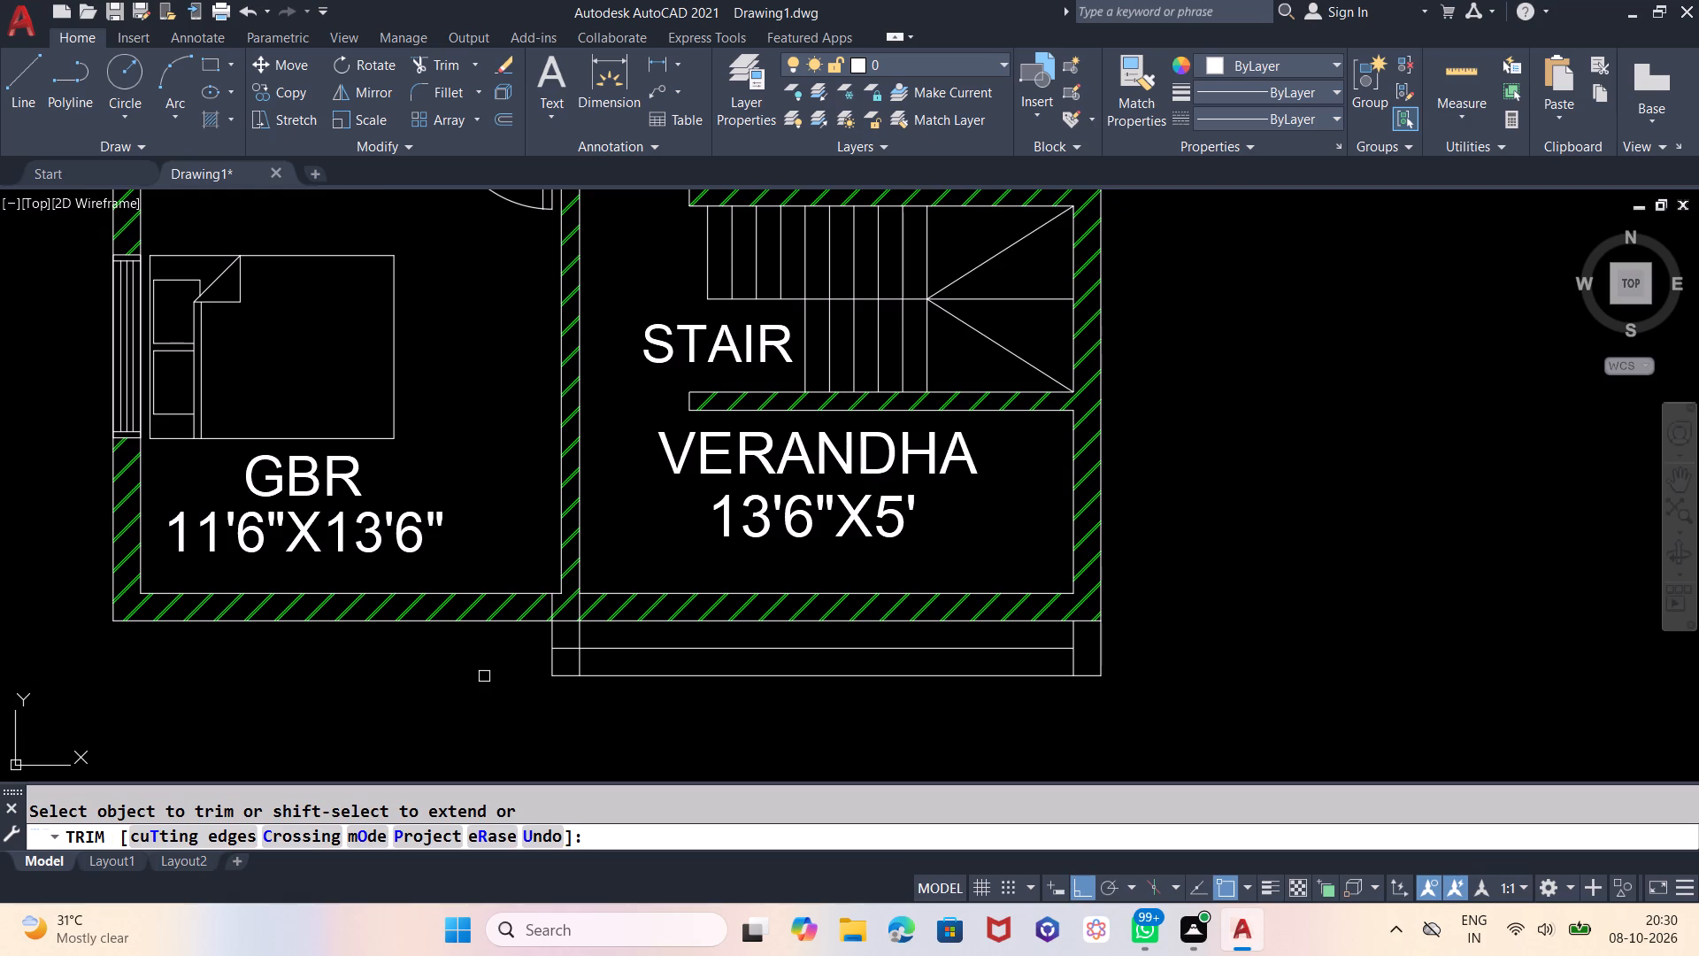
{"action": "left_click", "coordinate": [566, 647]}
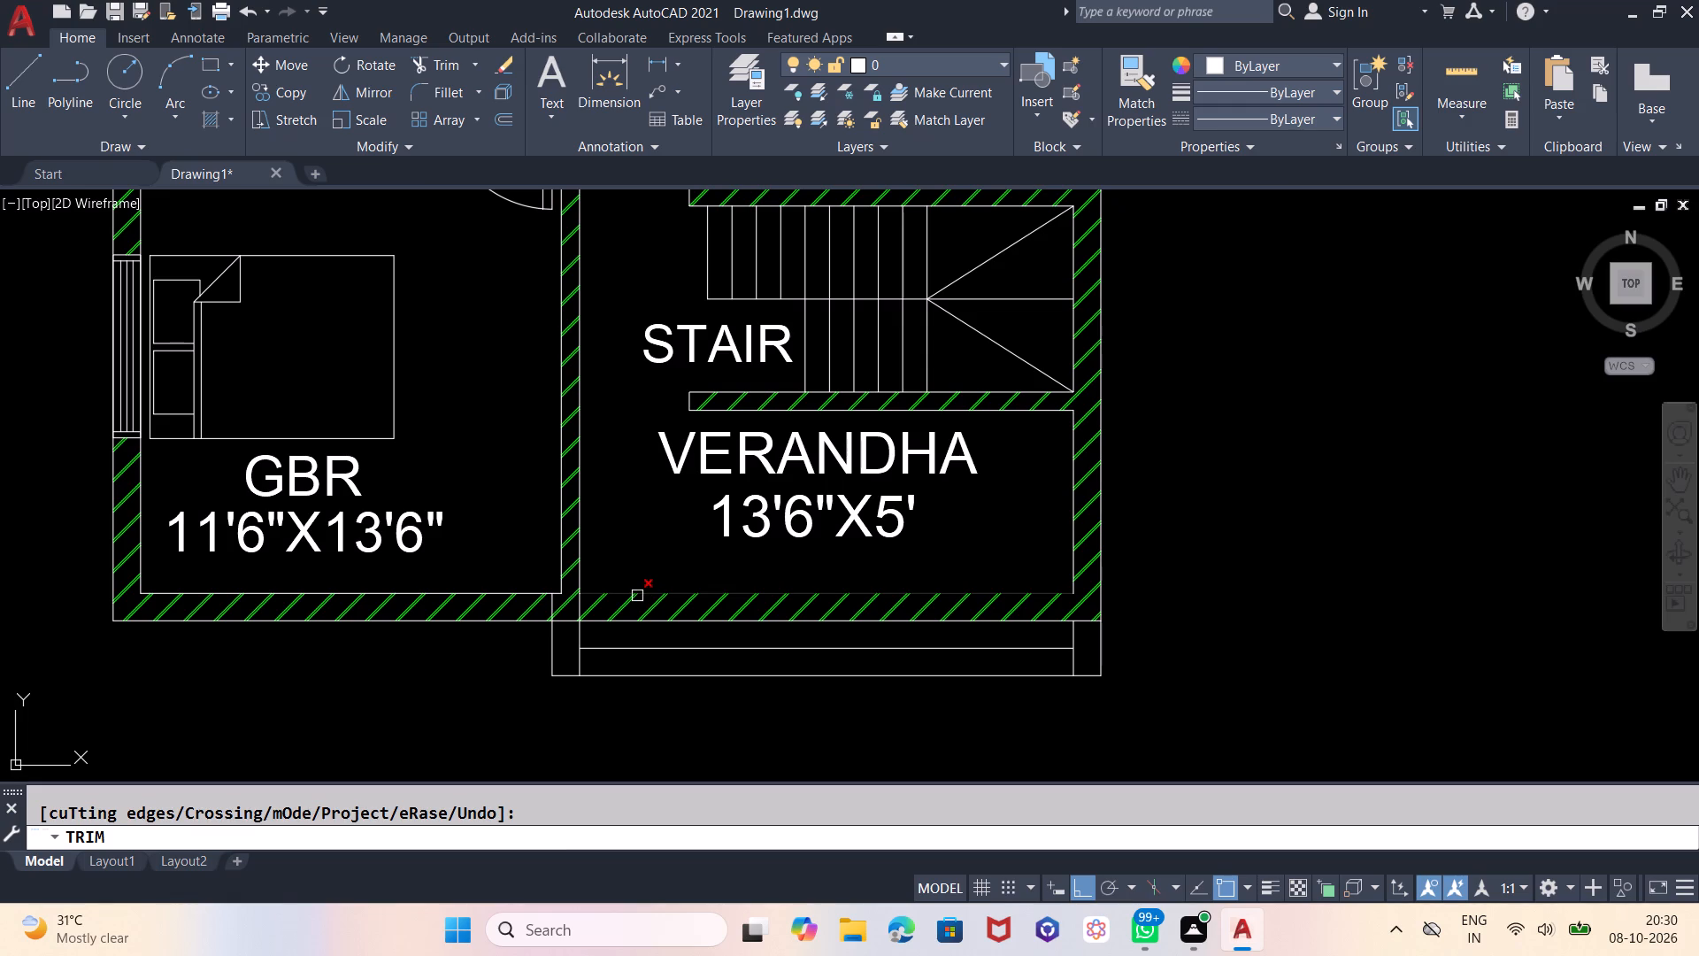
Trim the inner south wall line out of the verandha's front.
{"action": "left_click", "coordinate": [637, 596]}
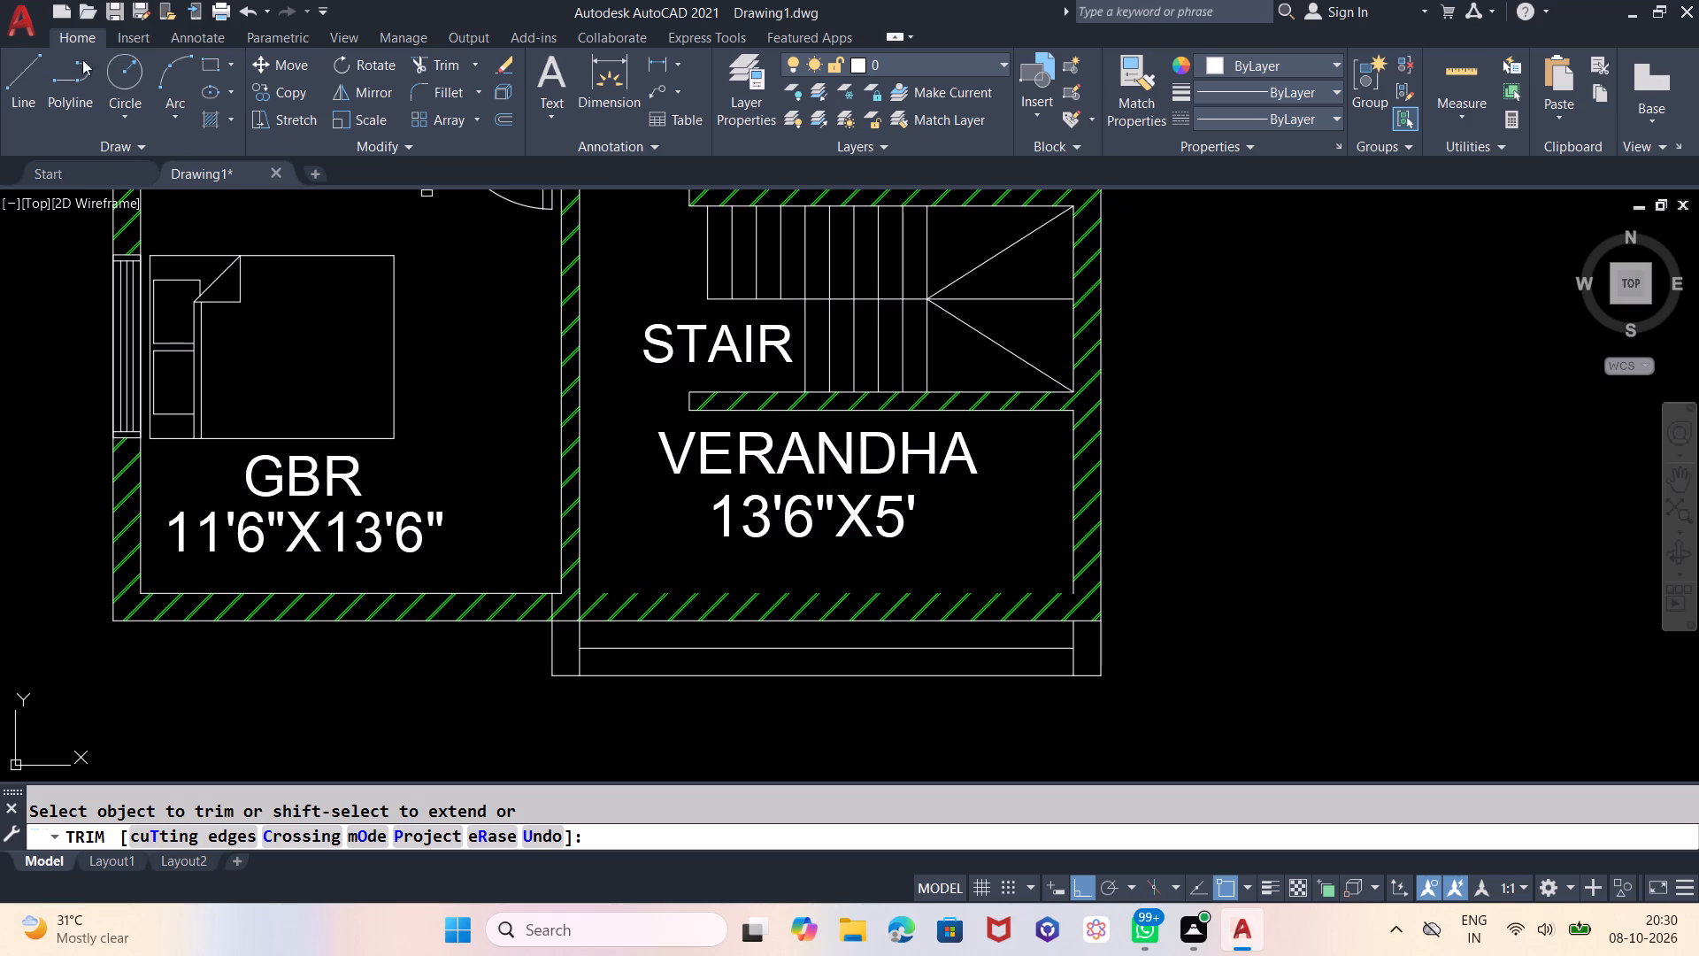
Draw a short line from the verandha's inner south-east corner down to the outer south wall line.
{"action": "left_click", "coordinate": [17, 72]}
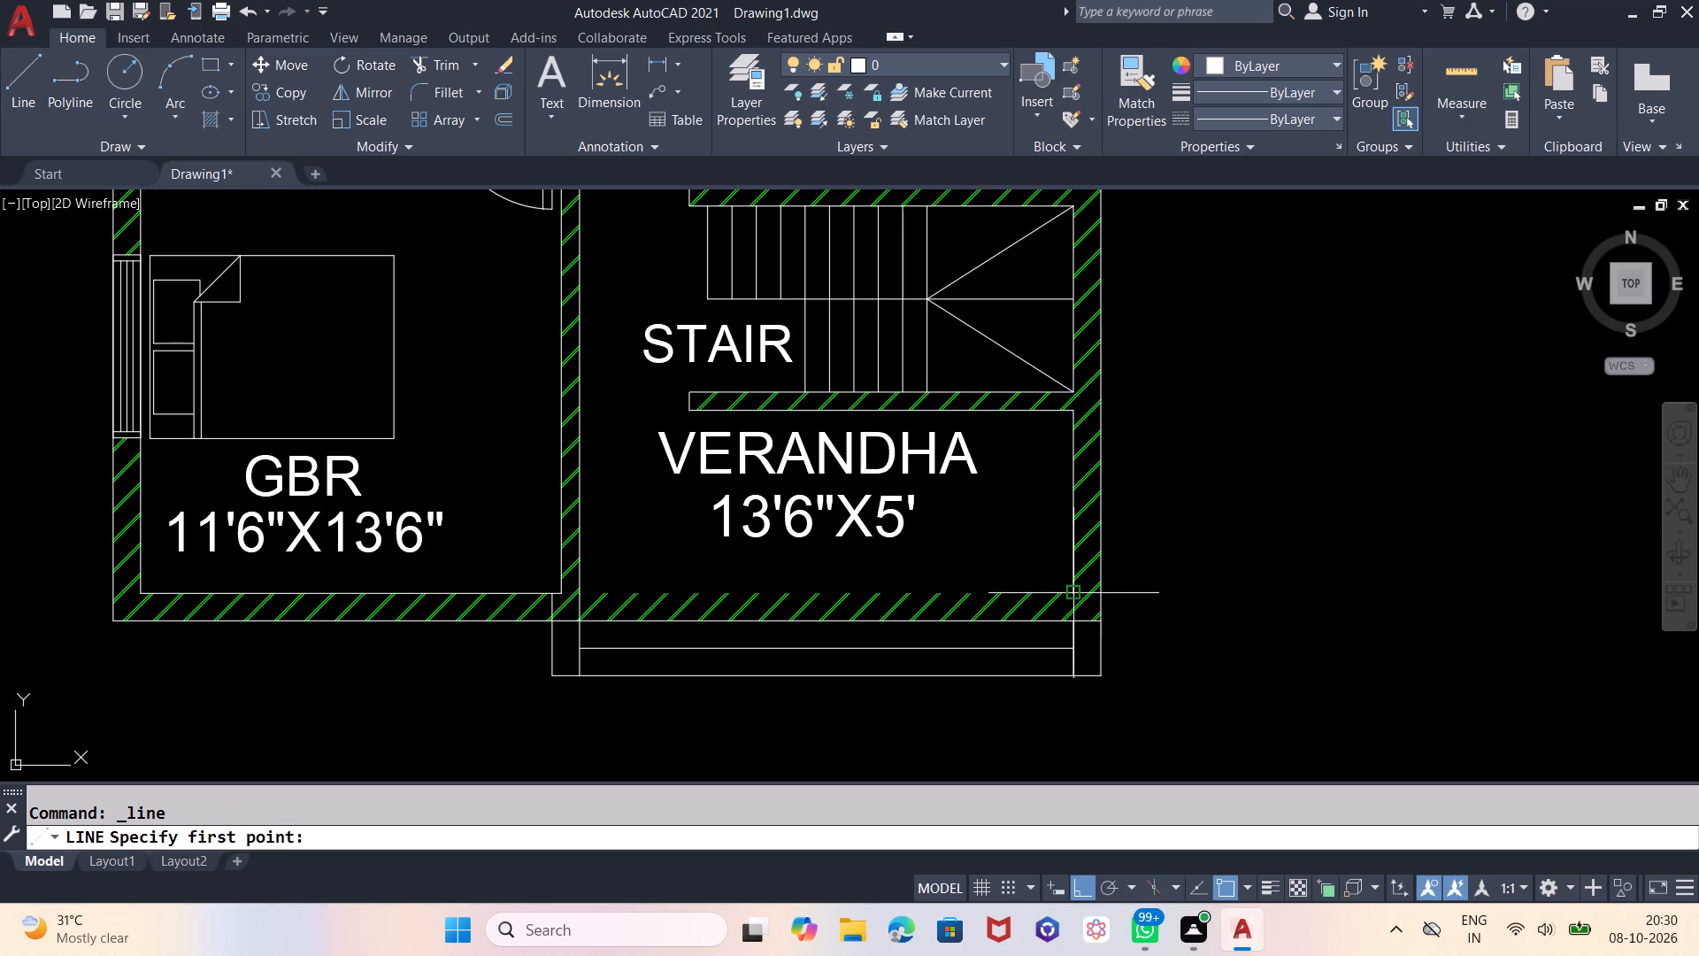
{"action": "left_click", "coordinate": [1072, 592]}
{"action": "left_click", "coordinate": [1075, 627]}
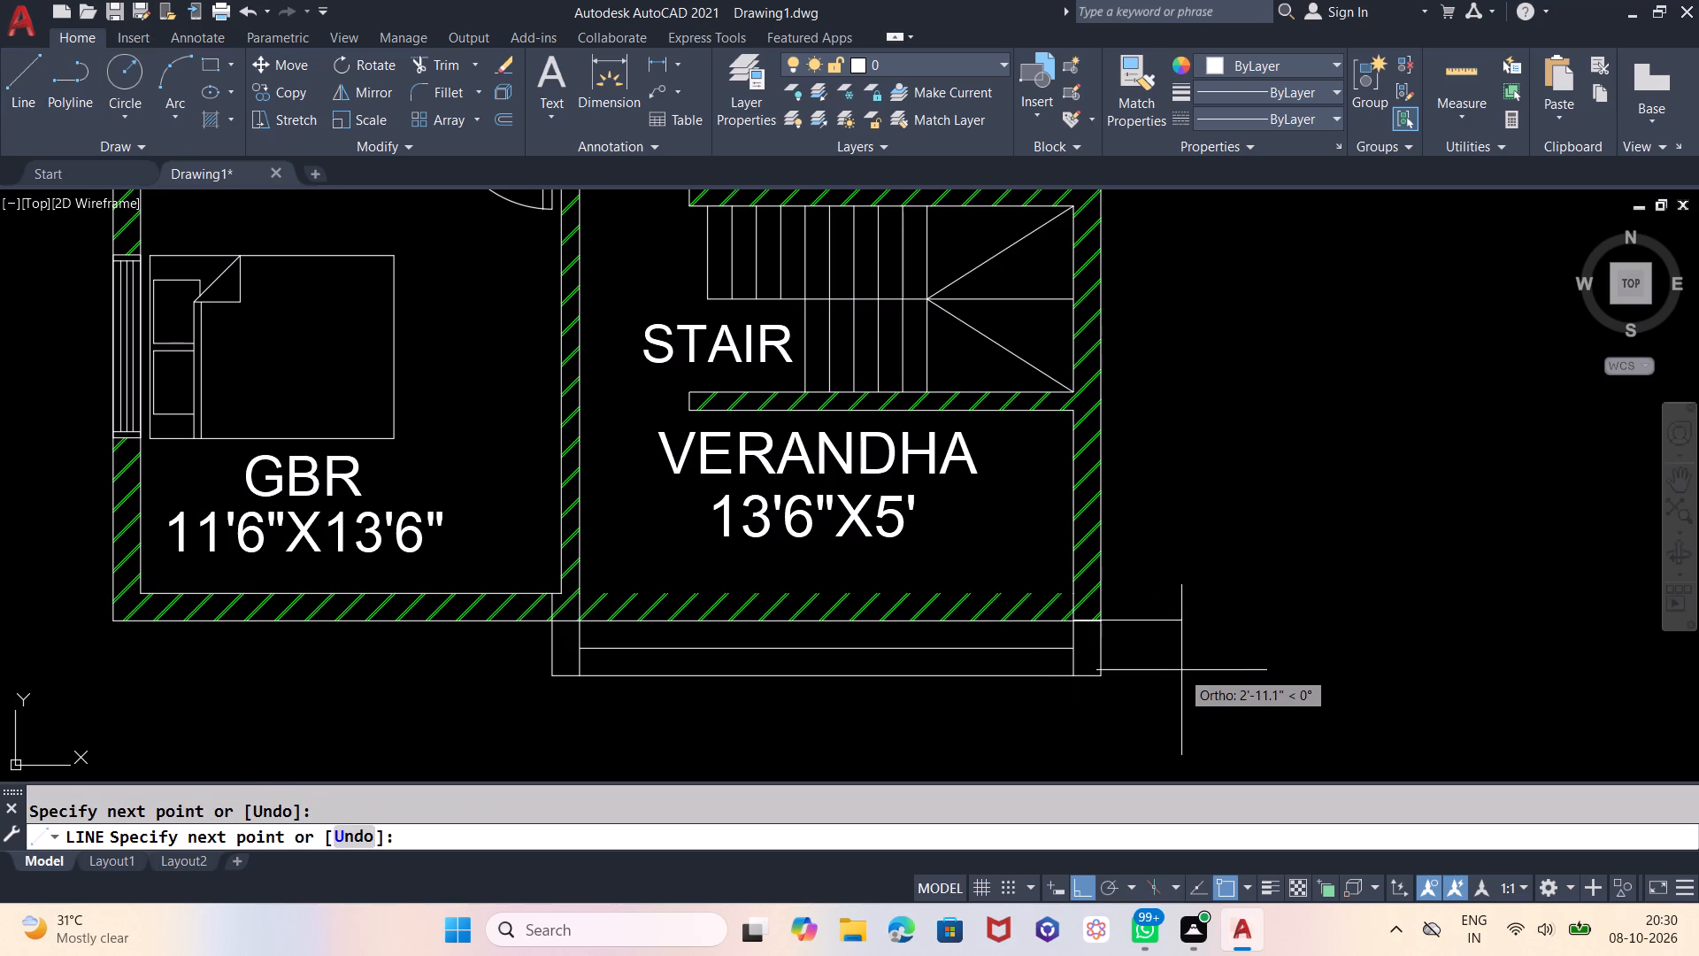
{"action": "key", "text": "Escape"}
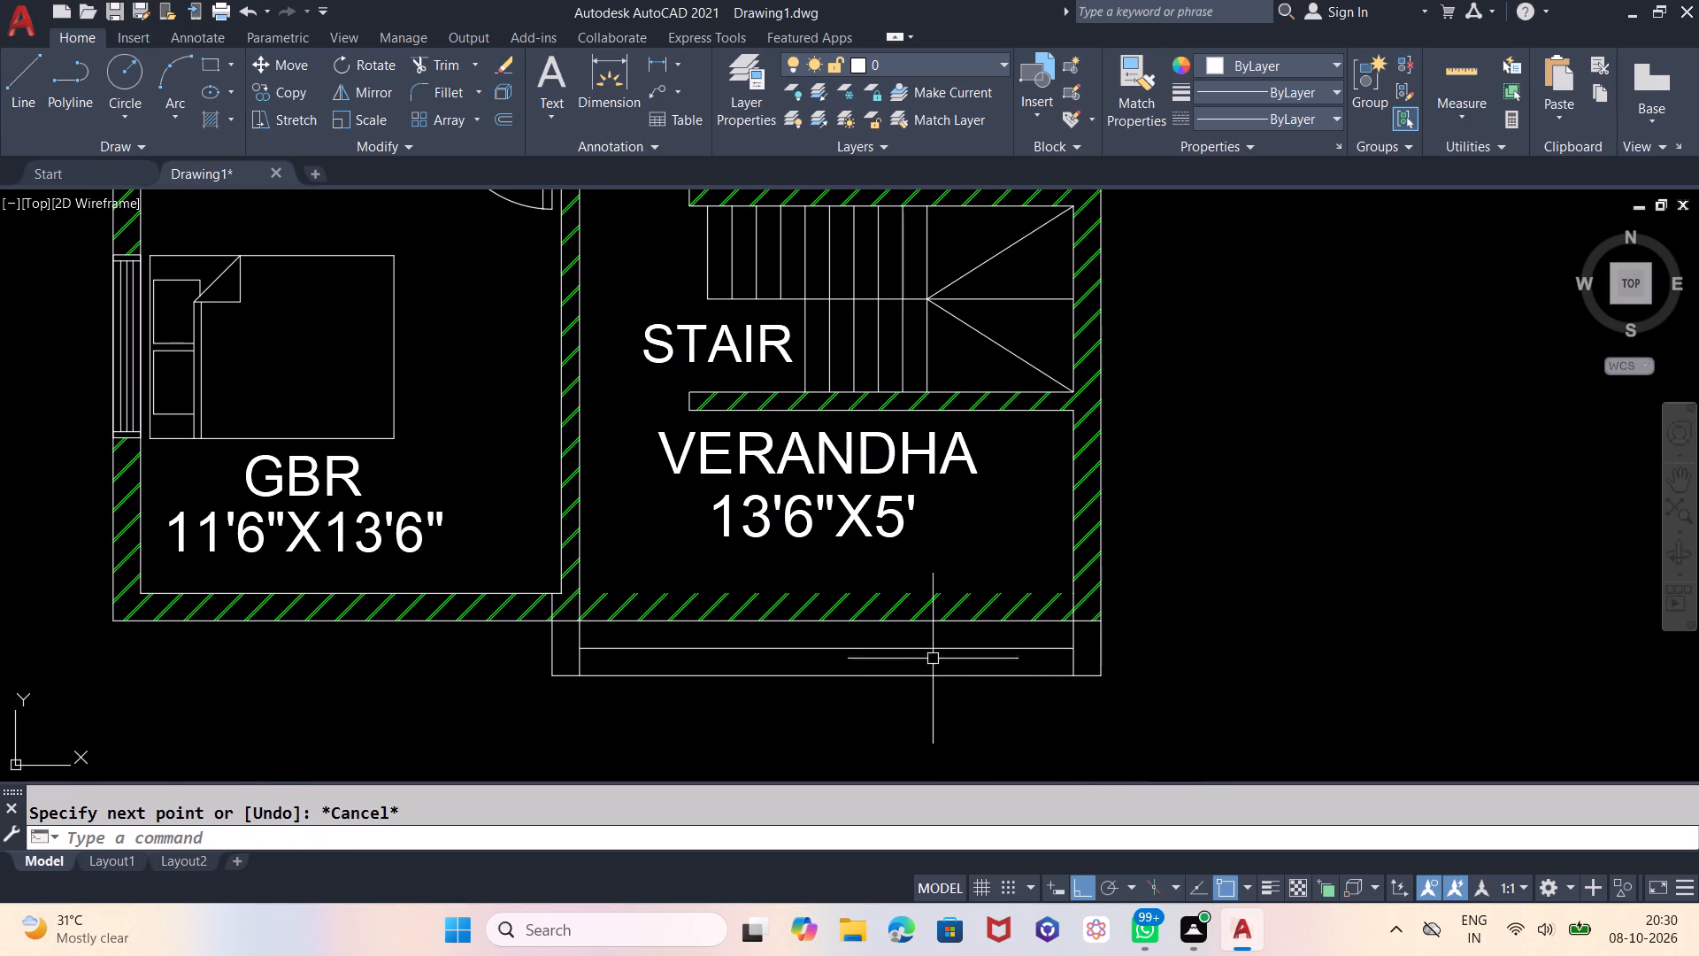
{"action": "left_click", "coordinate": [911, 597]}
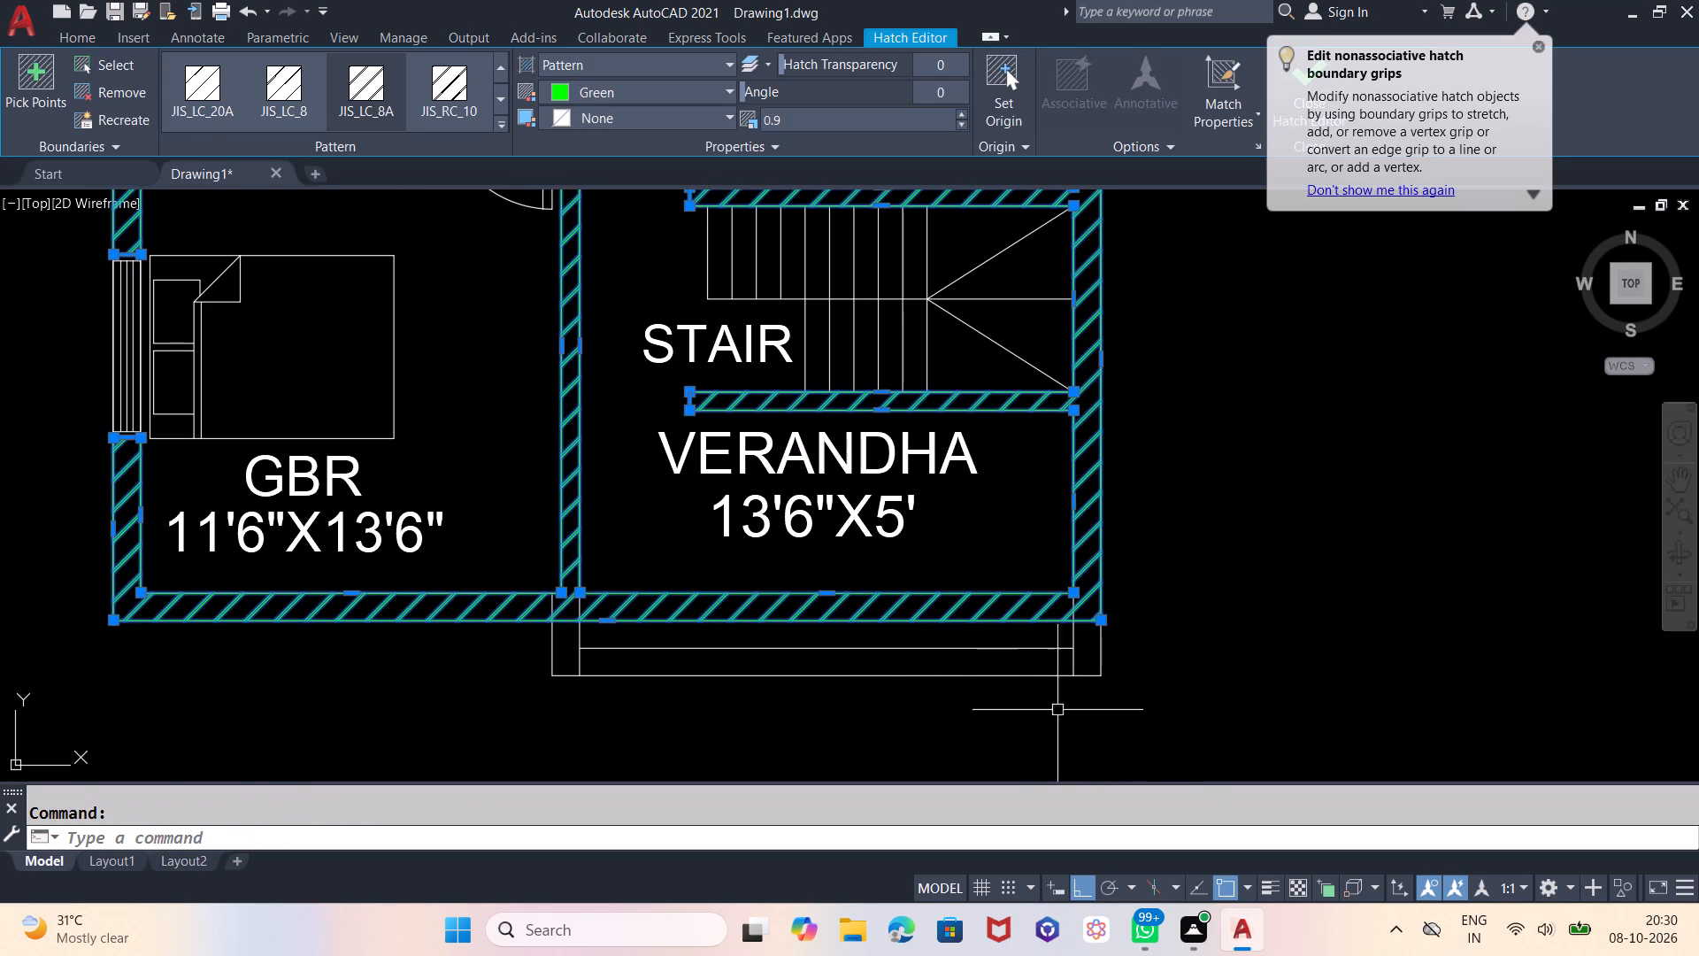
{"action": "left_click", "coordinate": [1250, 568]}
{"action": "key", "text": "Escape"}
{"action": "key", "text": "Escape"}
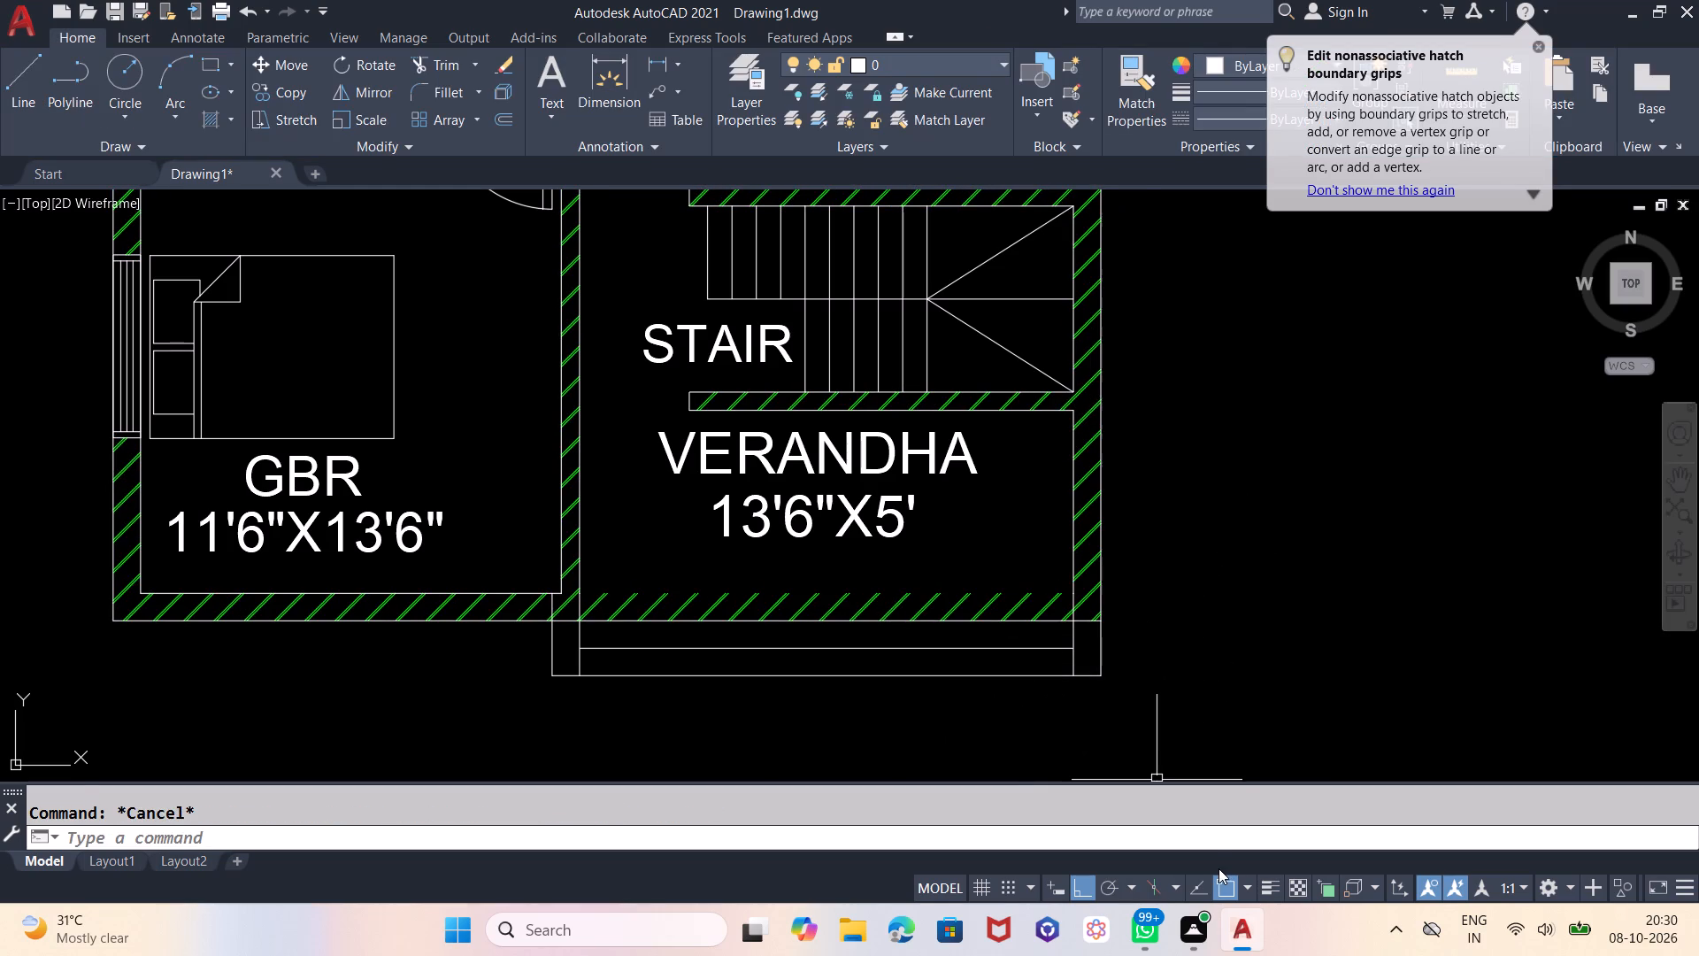
Trim away the green hatch along the verandha's south side, including the connected stair and east wall hatching.
{"action": "scroll", "coordinate": [1126, 731], "scroll_direction": "down", "scroll_amount": 1}
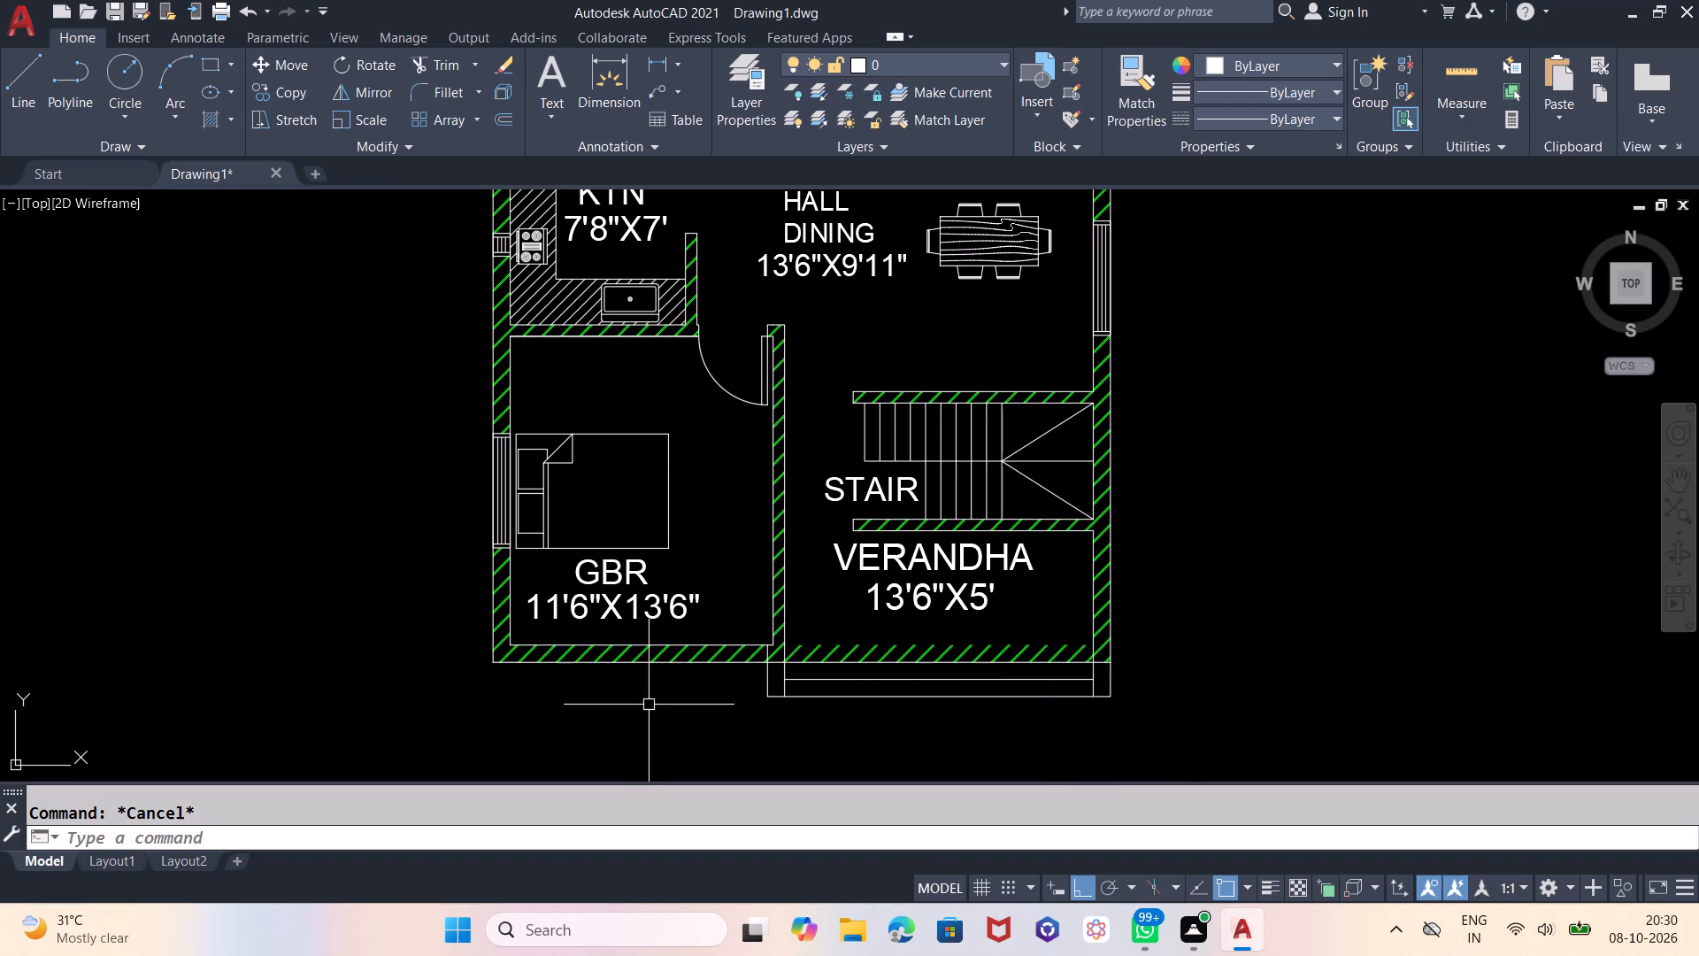
{"action": "type", "text": "TR"}
{"action": "key", "text": "Return"}
{"action": "key", "text": "Return"}
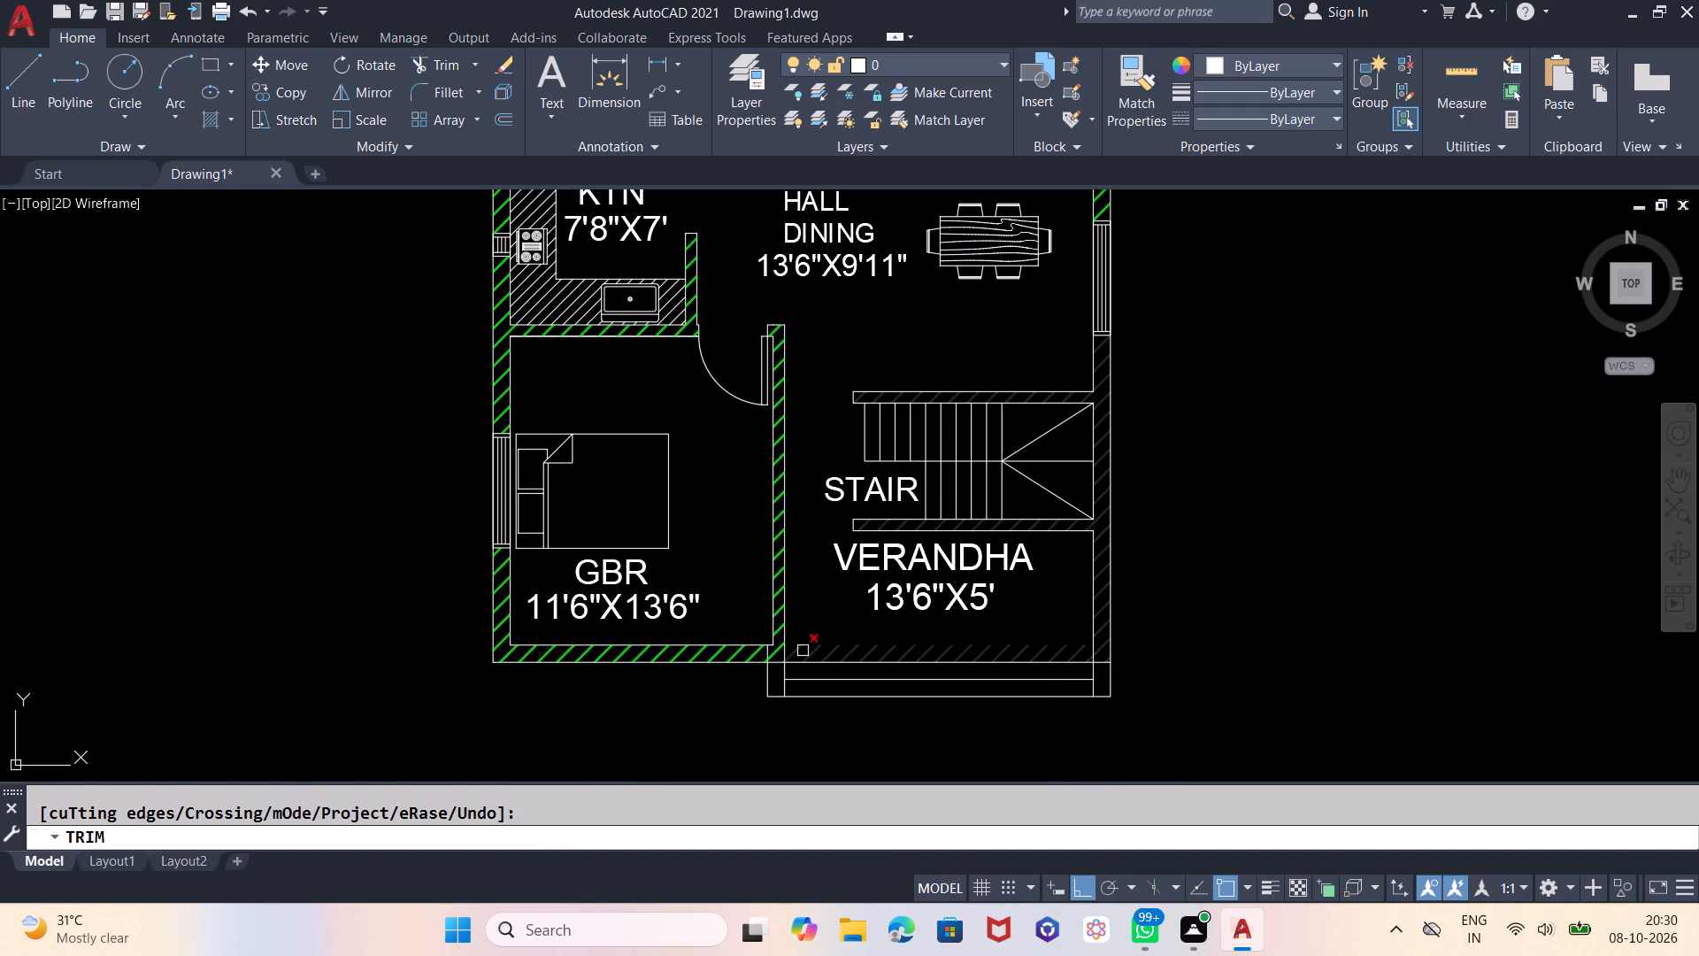
{"action": "left_click", "coordinate": [803, 651]}
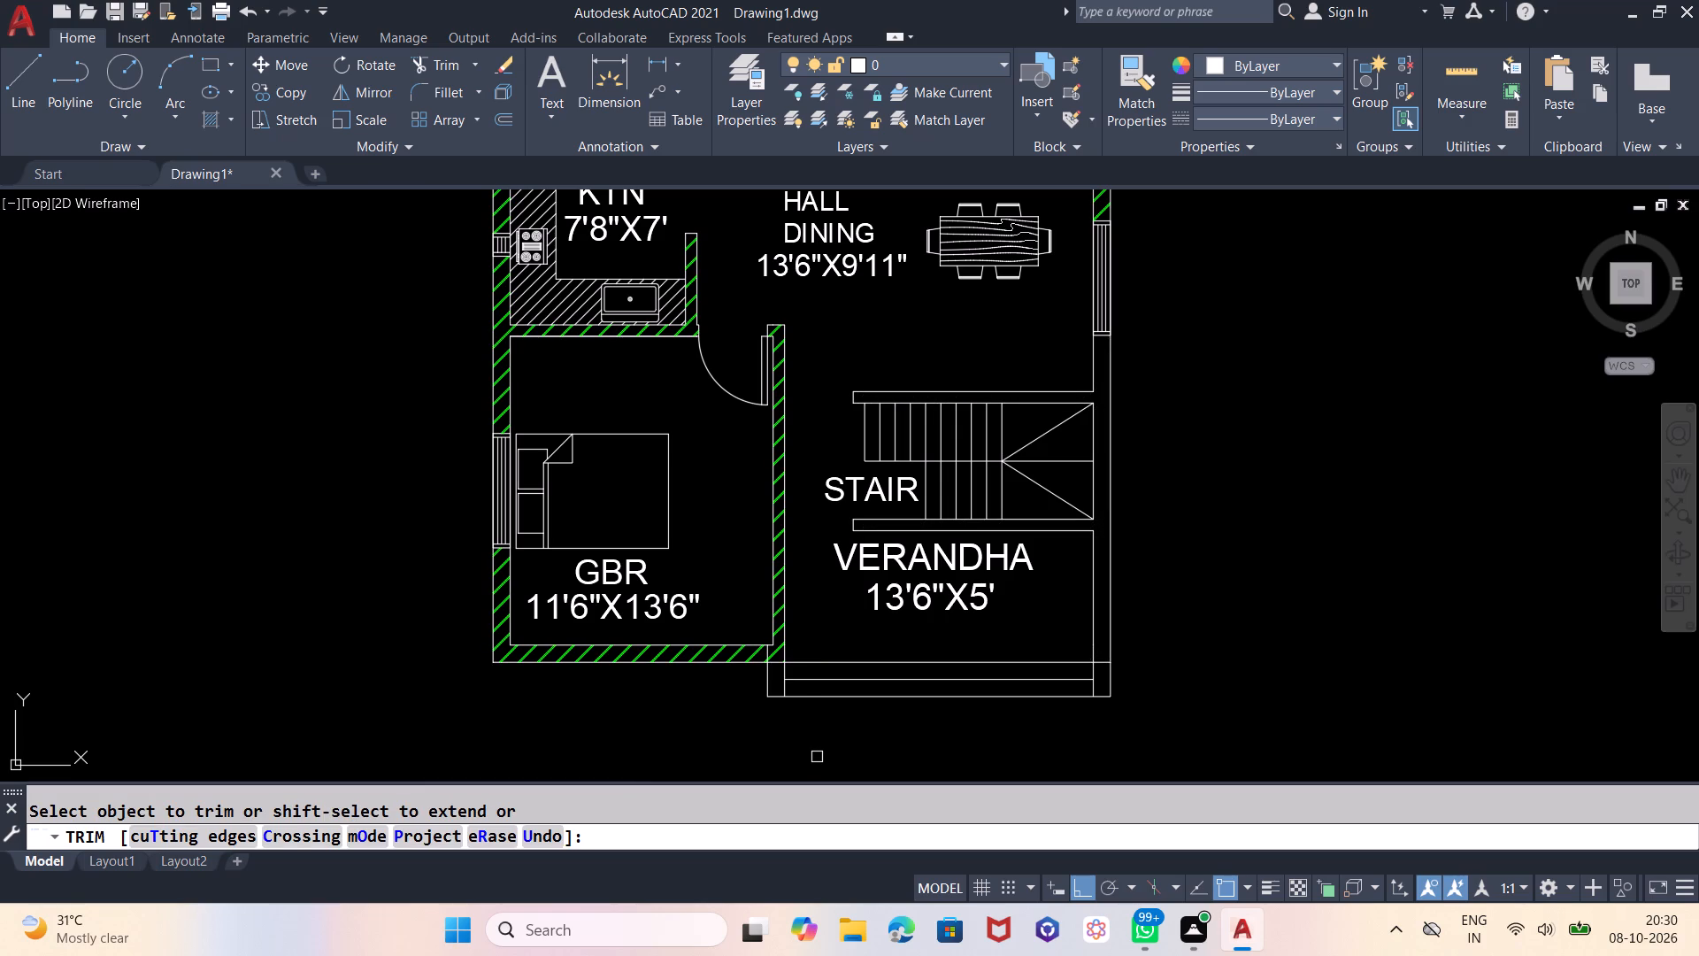
{"action": "scroll", "coordinate": [817, 756], "scroll_direction": "down", "scroll_amount": 1}
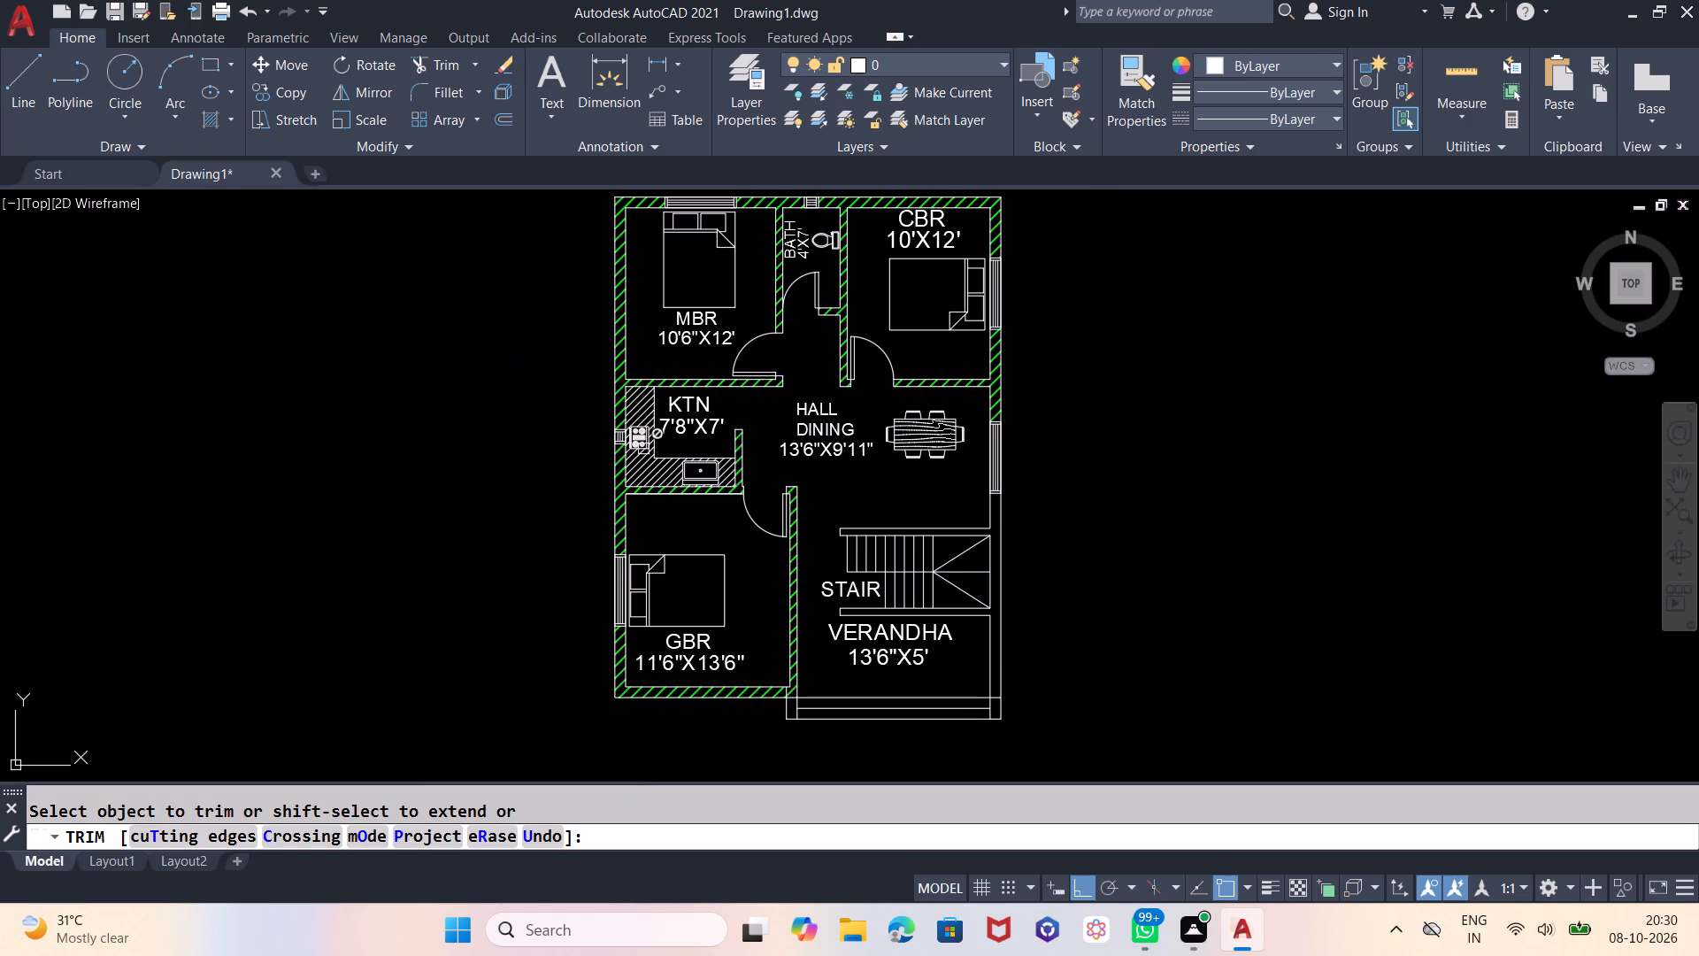
{"action": "key", "text": "Escape"}
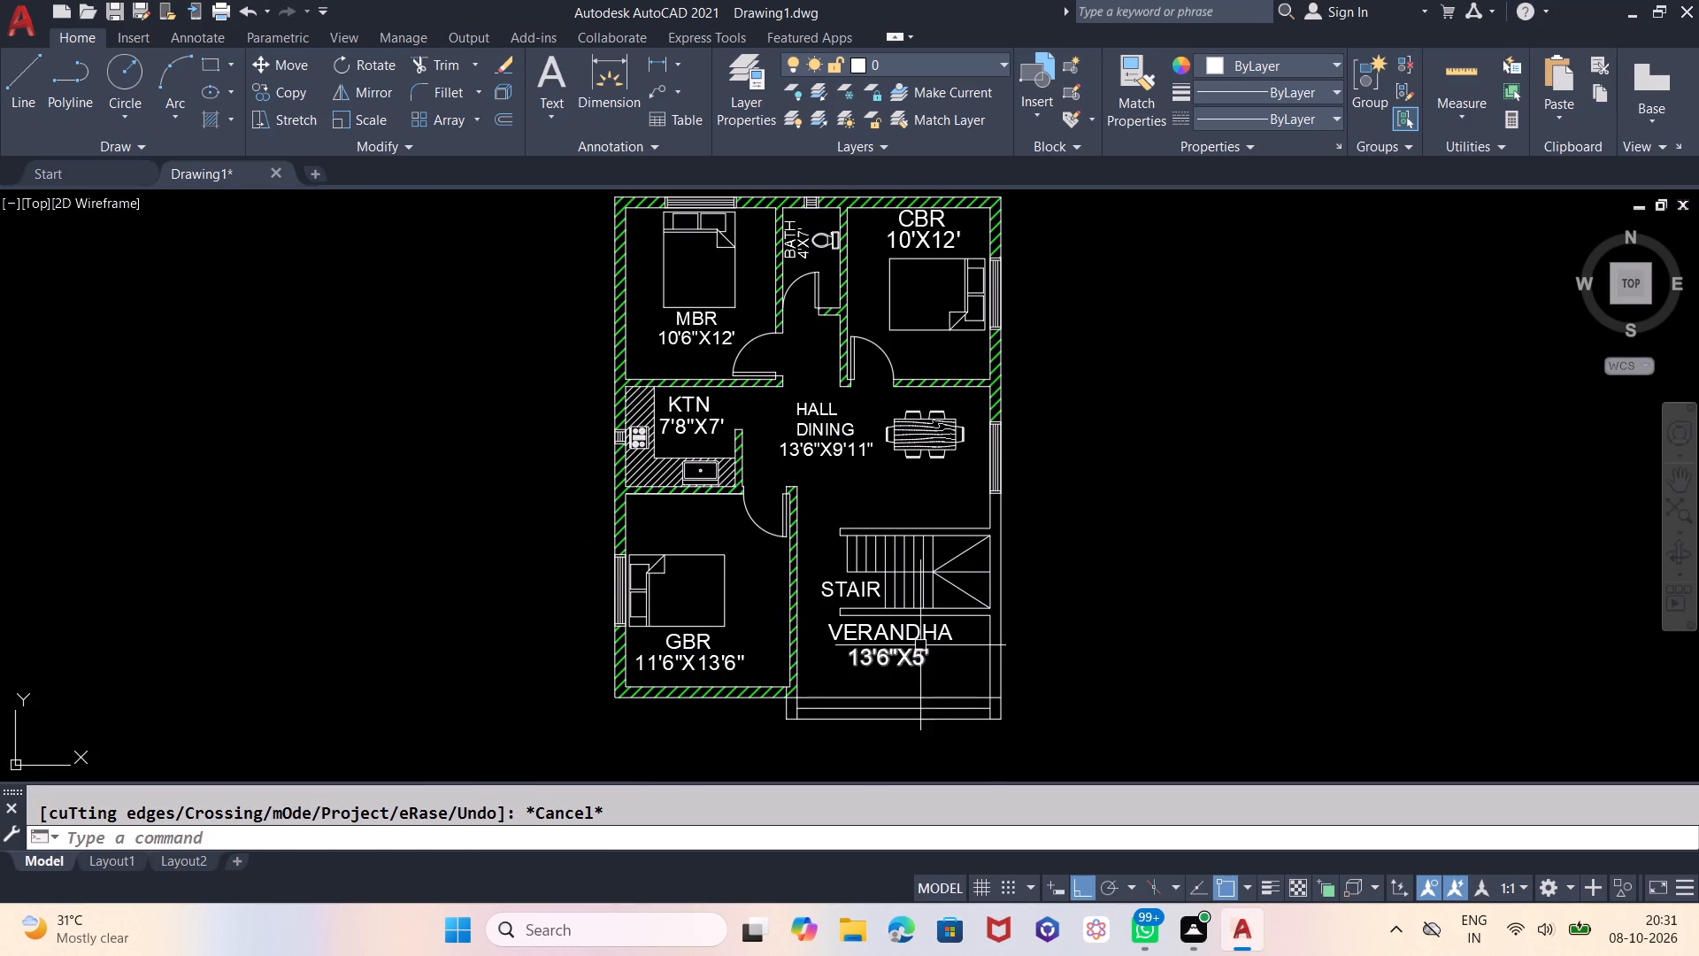
Hatch the two stair walls and the connected east wall beside the verandha, with the hatch colour set to Green.
{"action": "type", "text": "HATC"}
{"action": "key", "text": "h"}
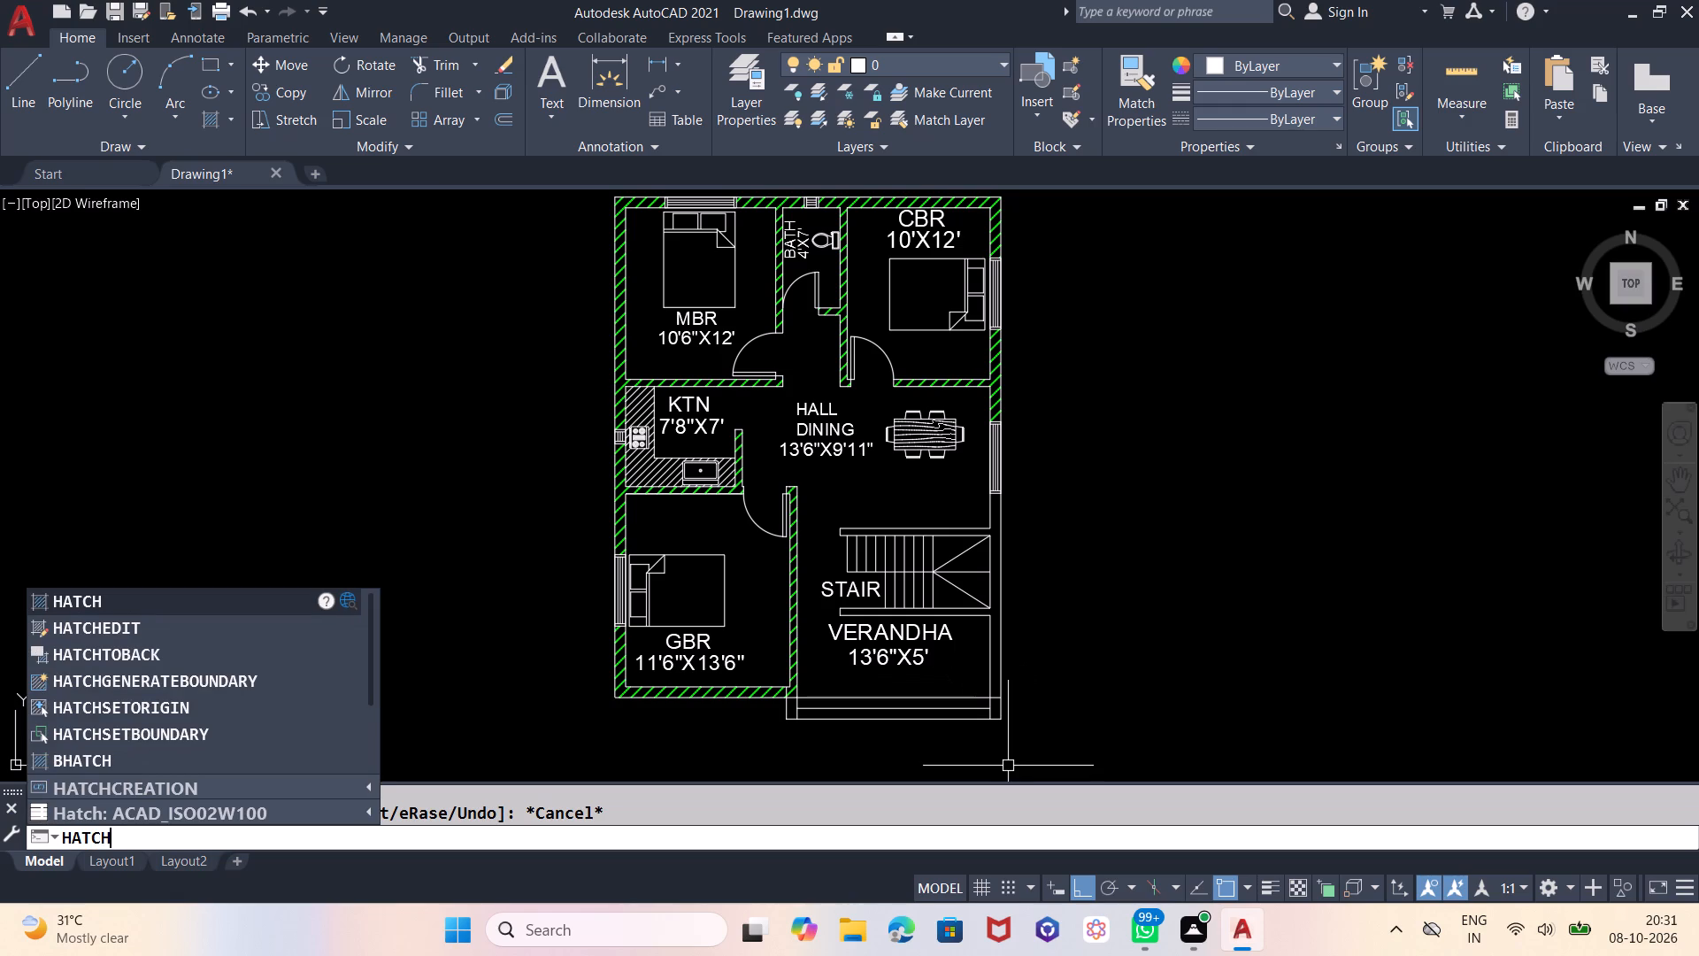
{"action": "key", "text": "Return"}
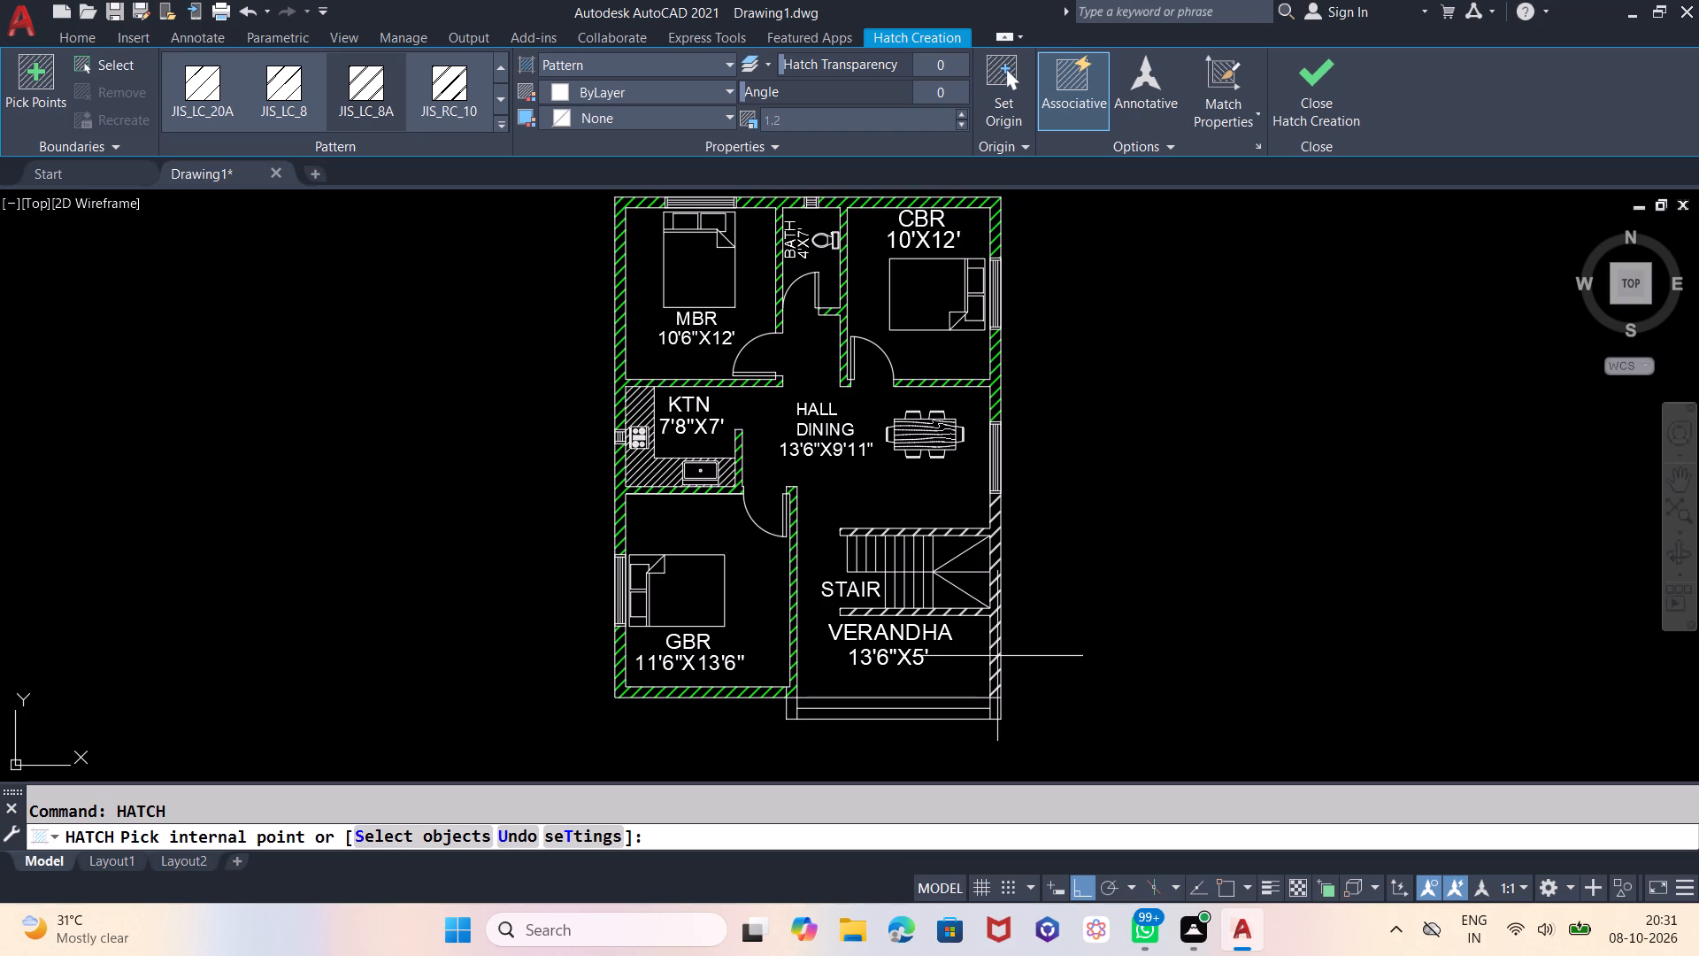
{"action": "left_click", "coordinate": [997, 656]}
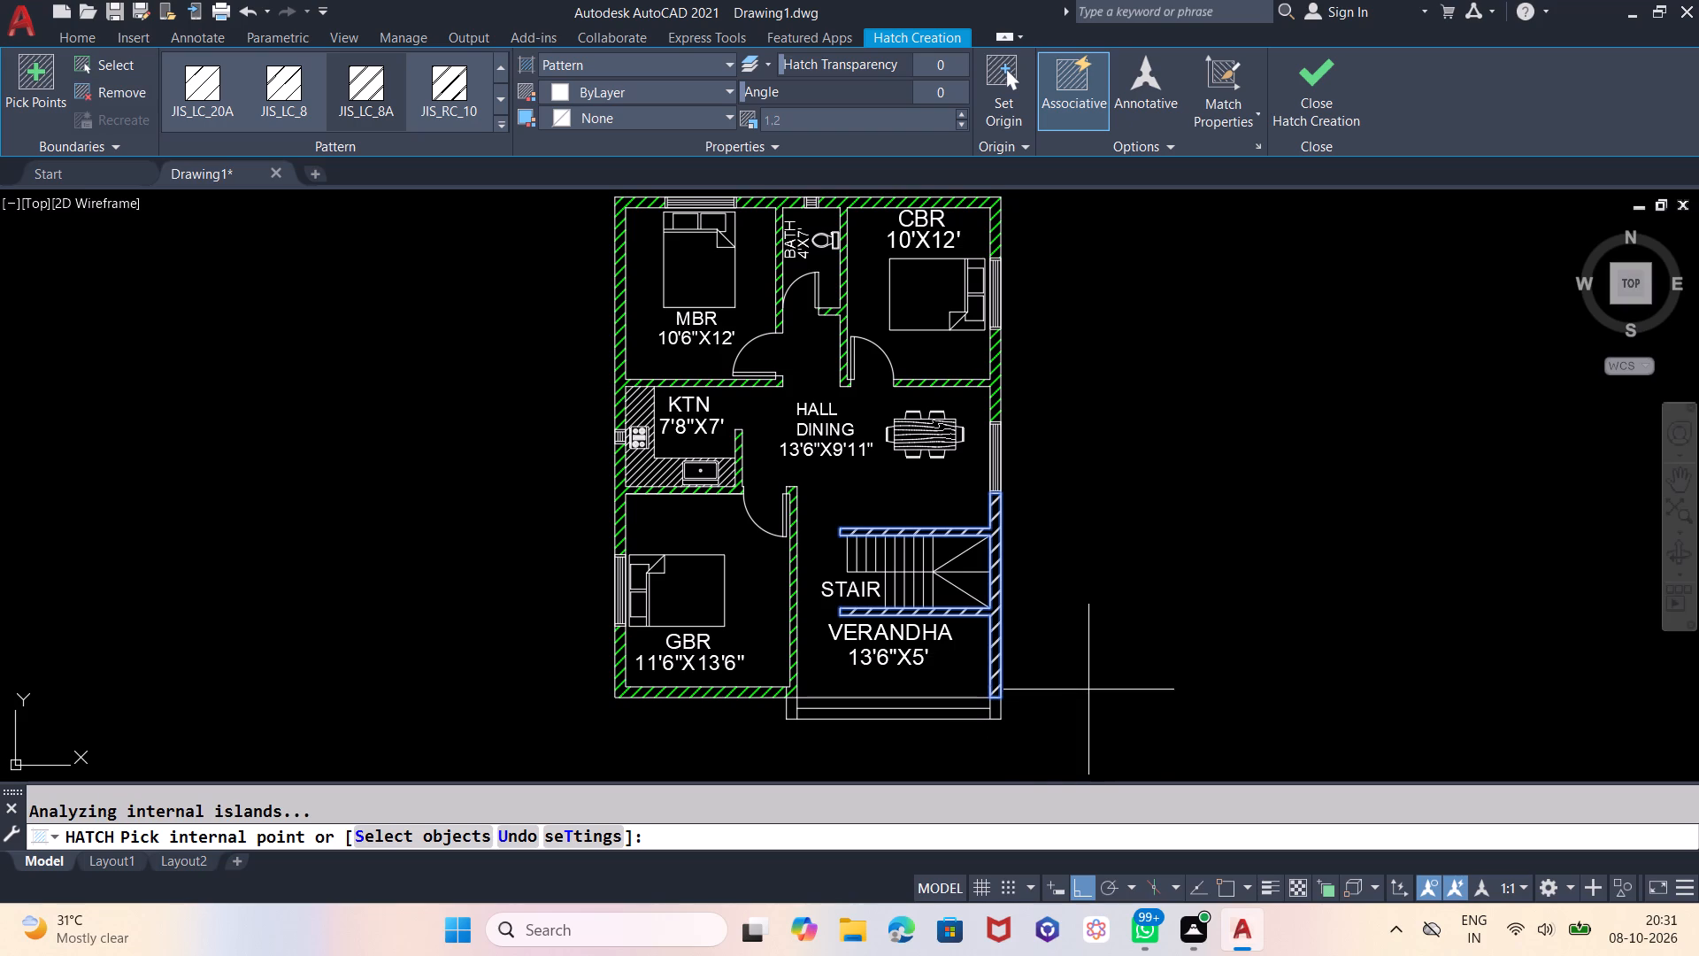
{"action": "left_click", "coordinate": [727, 89]}
{"action": "left_click", "coordinate": [595, 308]}
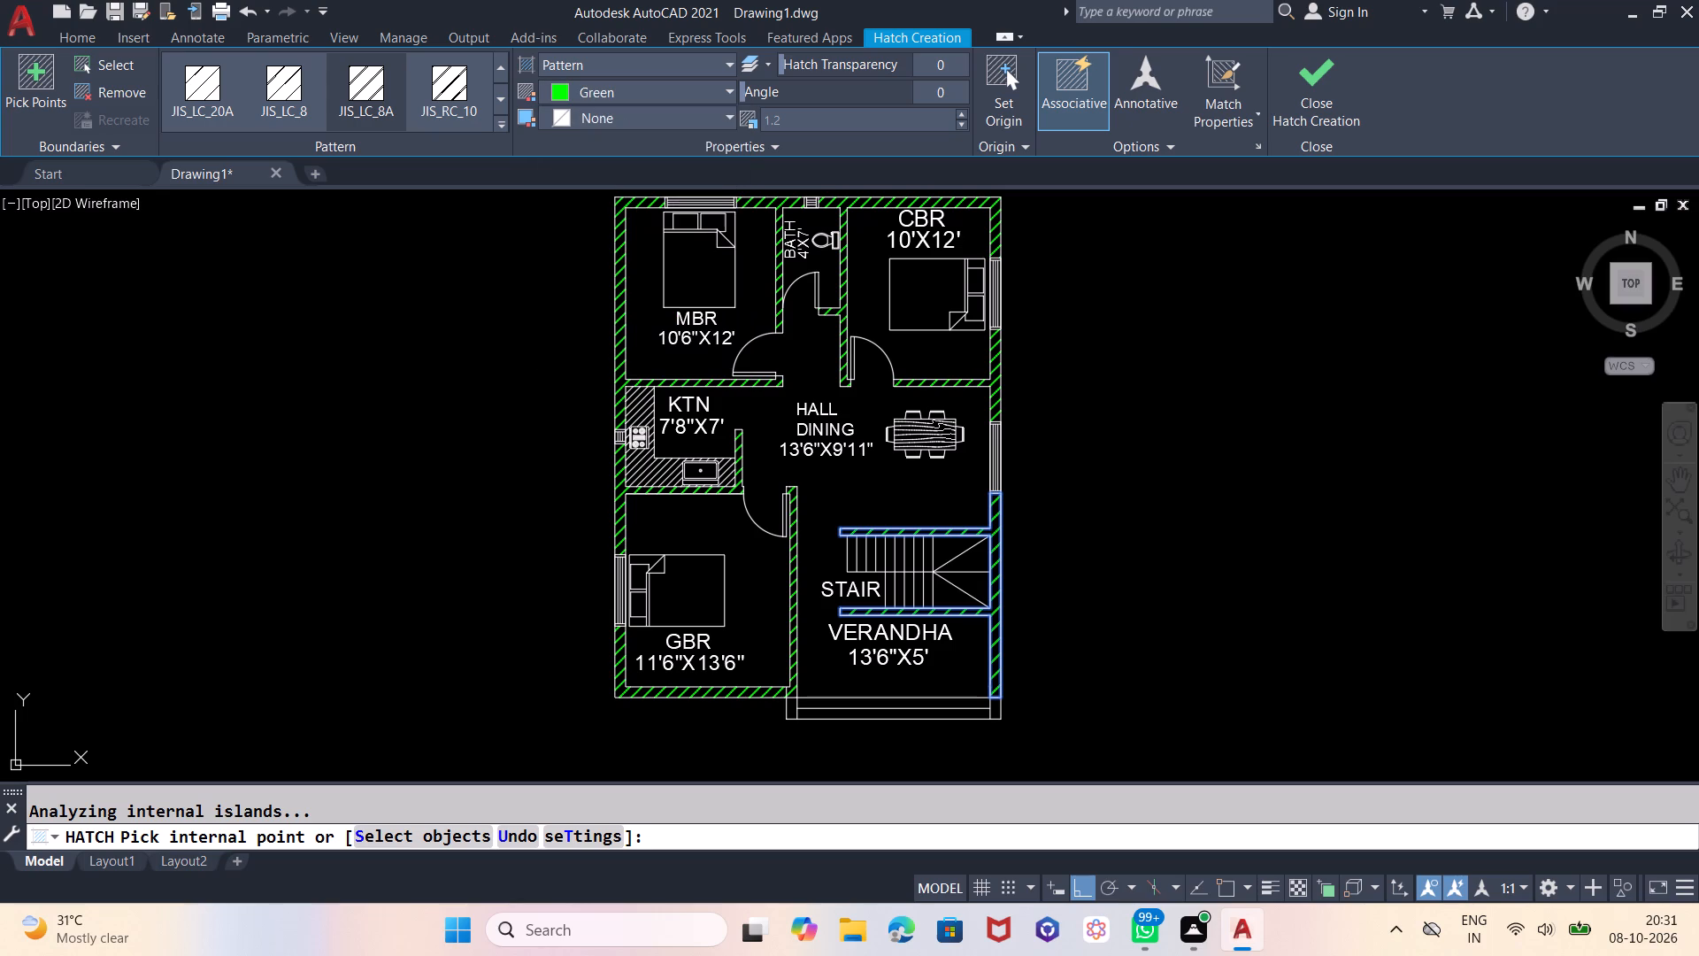
{"action": "left_click", "coordinate": [550, 379]}
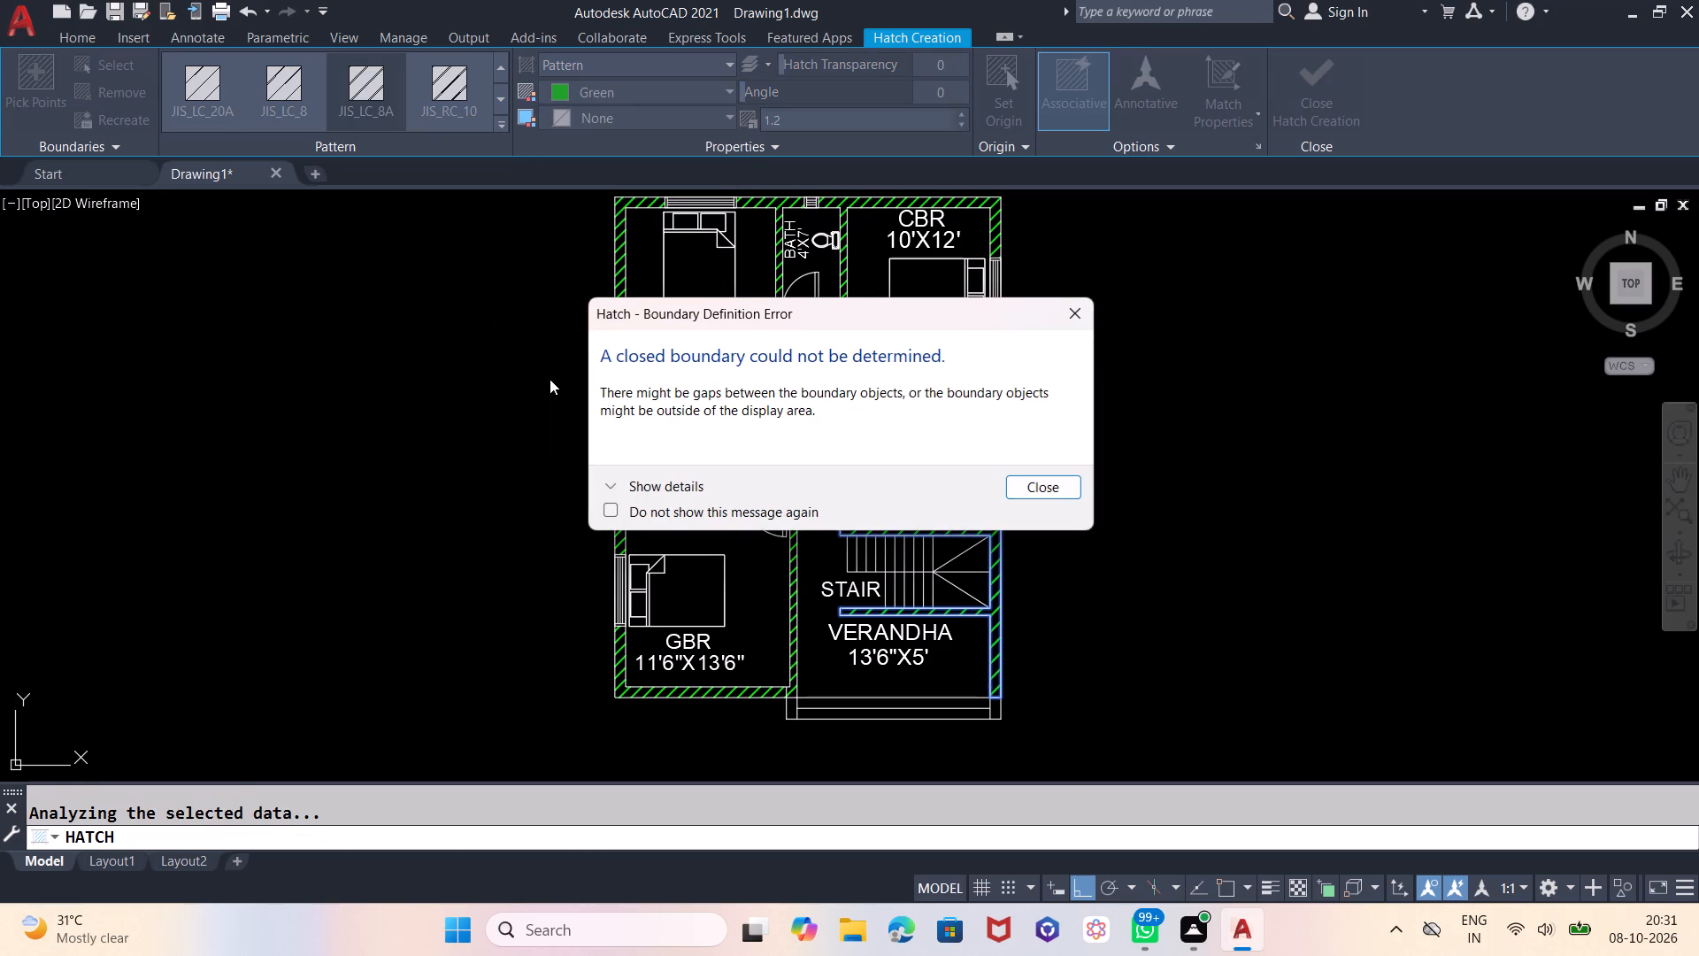
{"action": "left_click", "coordinate": [1072, 307]}
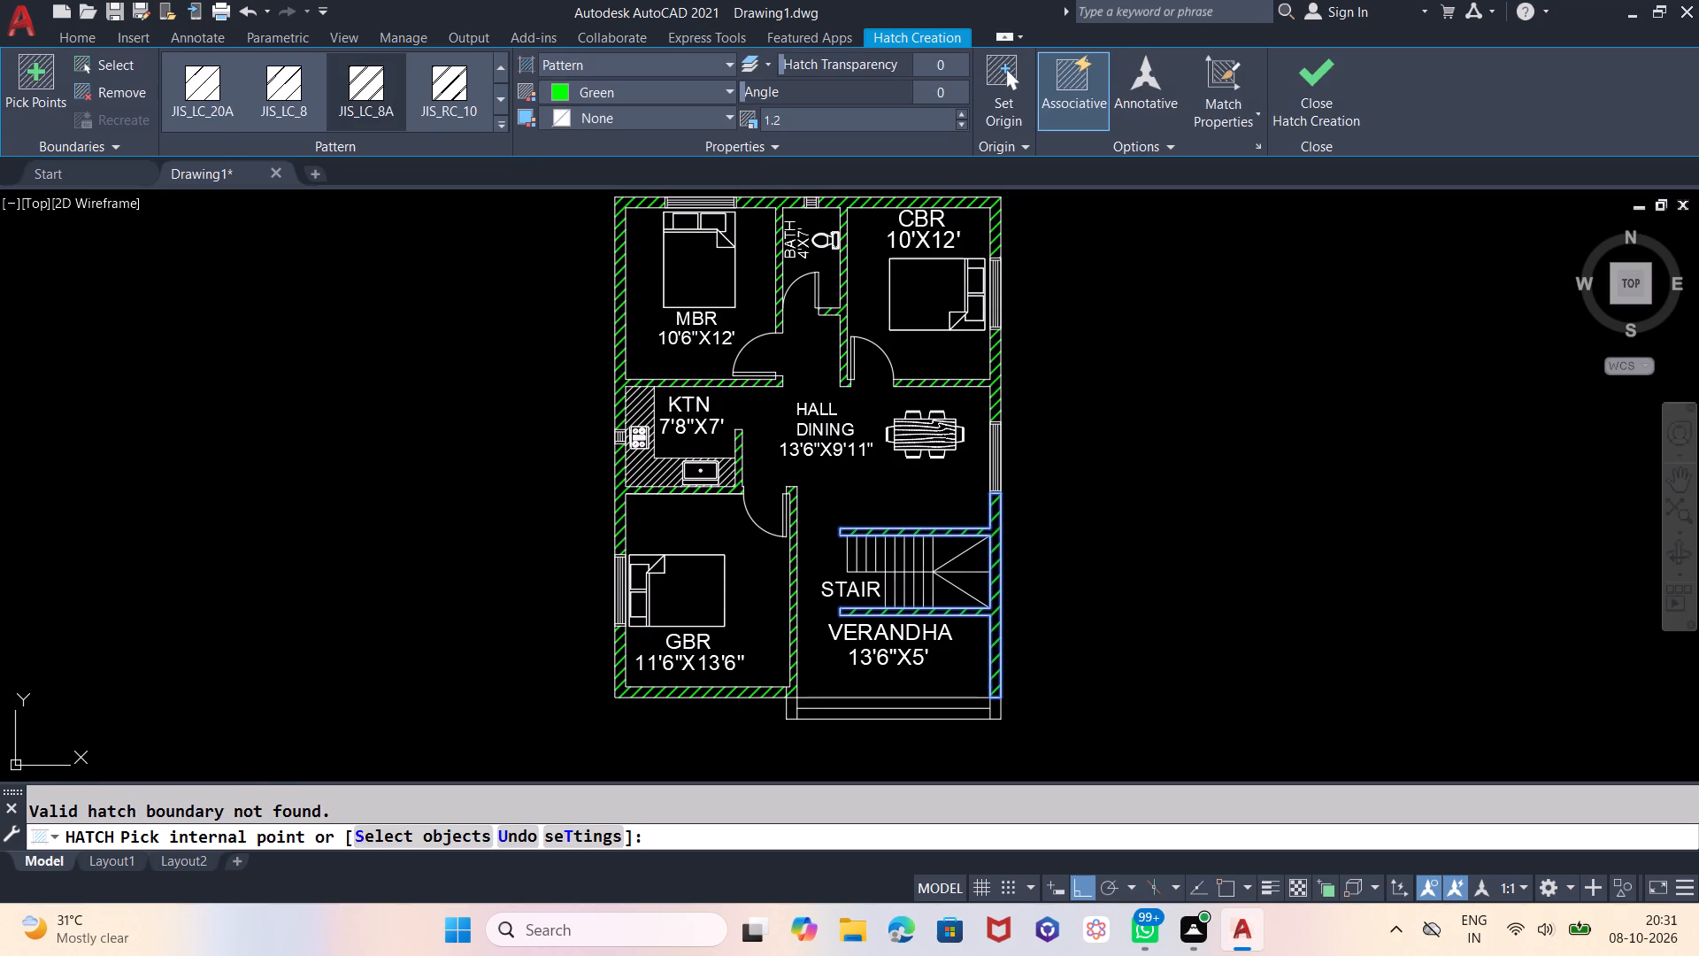
{"action": "left_click", "coordinate": [1121, 359]}
{"action": "left_click", "coordinate": [1077, 319]}
{"action": "key", "text": "Return"}
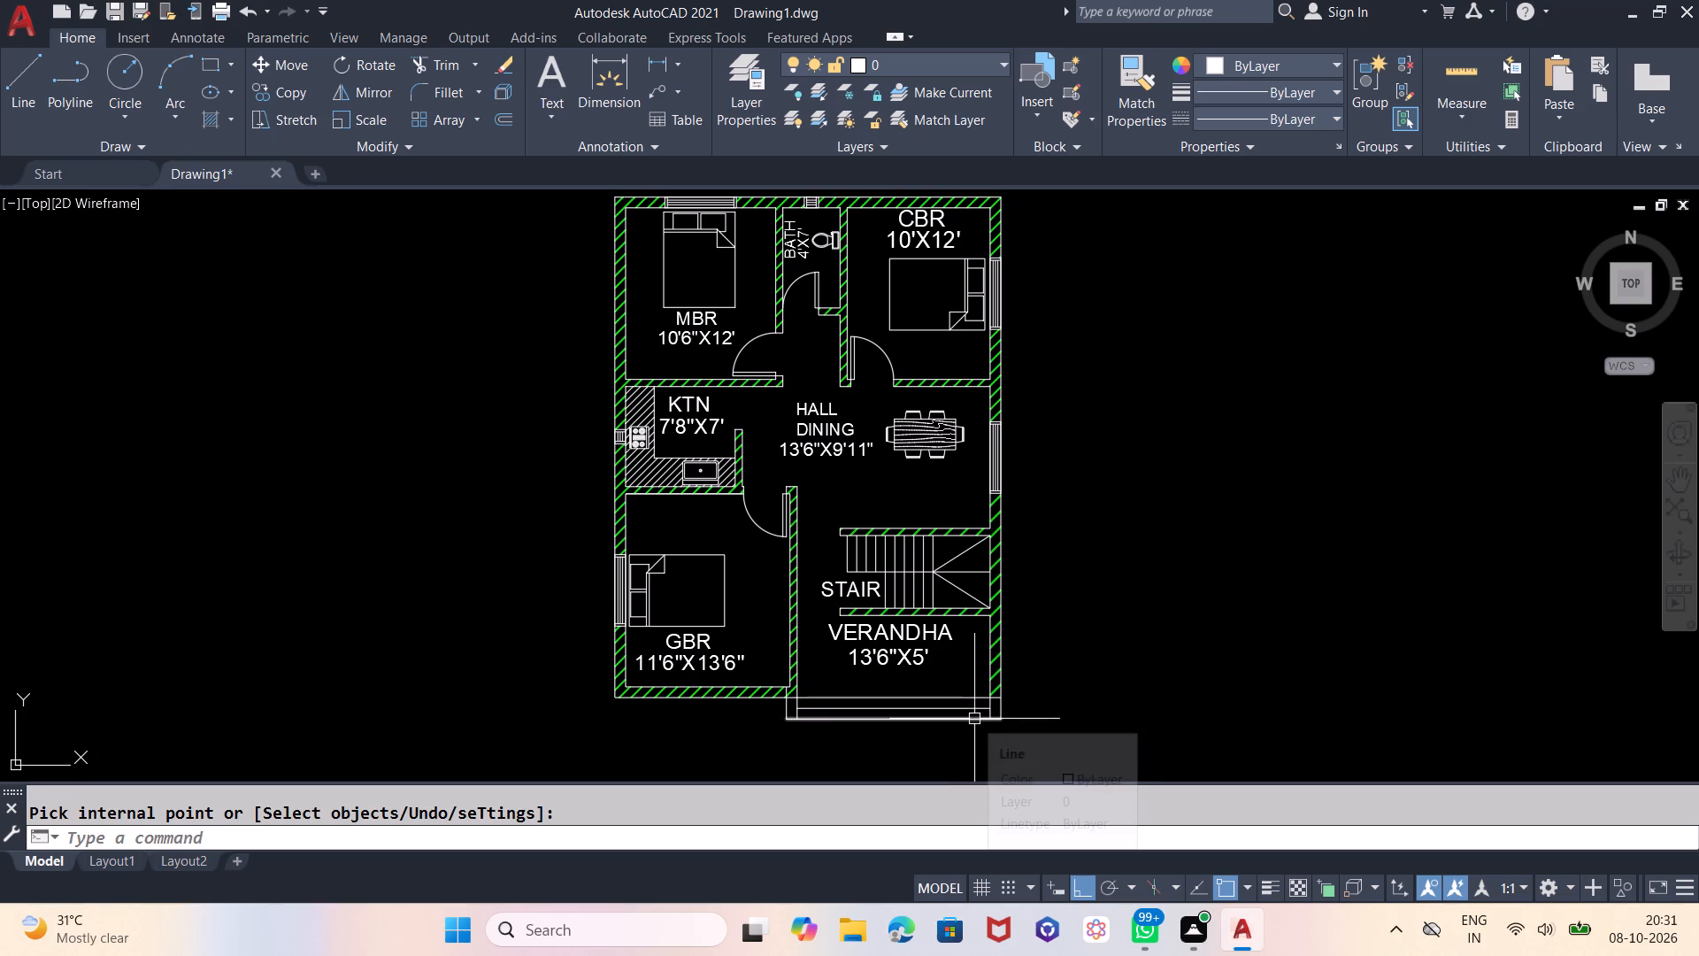
Hatch the two end blocks of the verandha's front strip with the BRICK pattern.
{"action": "type", "text": "HATCH"}
{"action": "key", "text": "Return"}
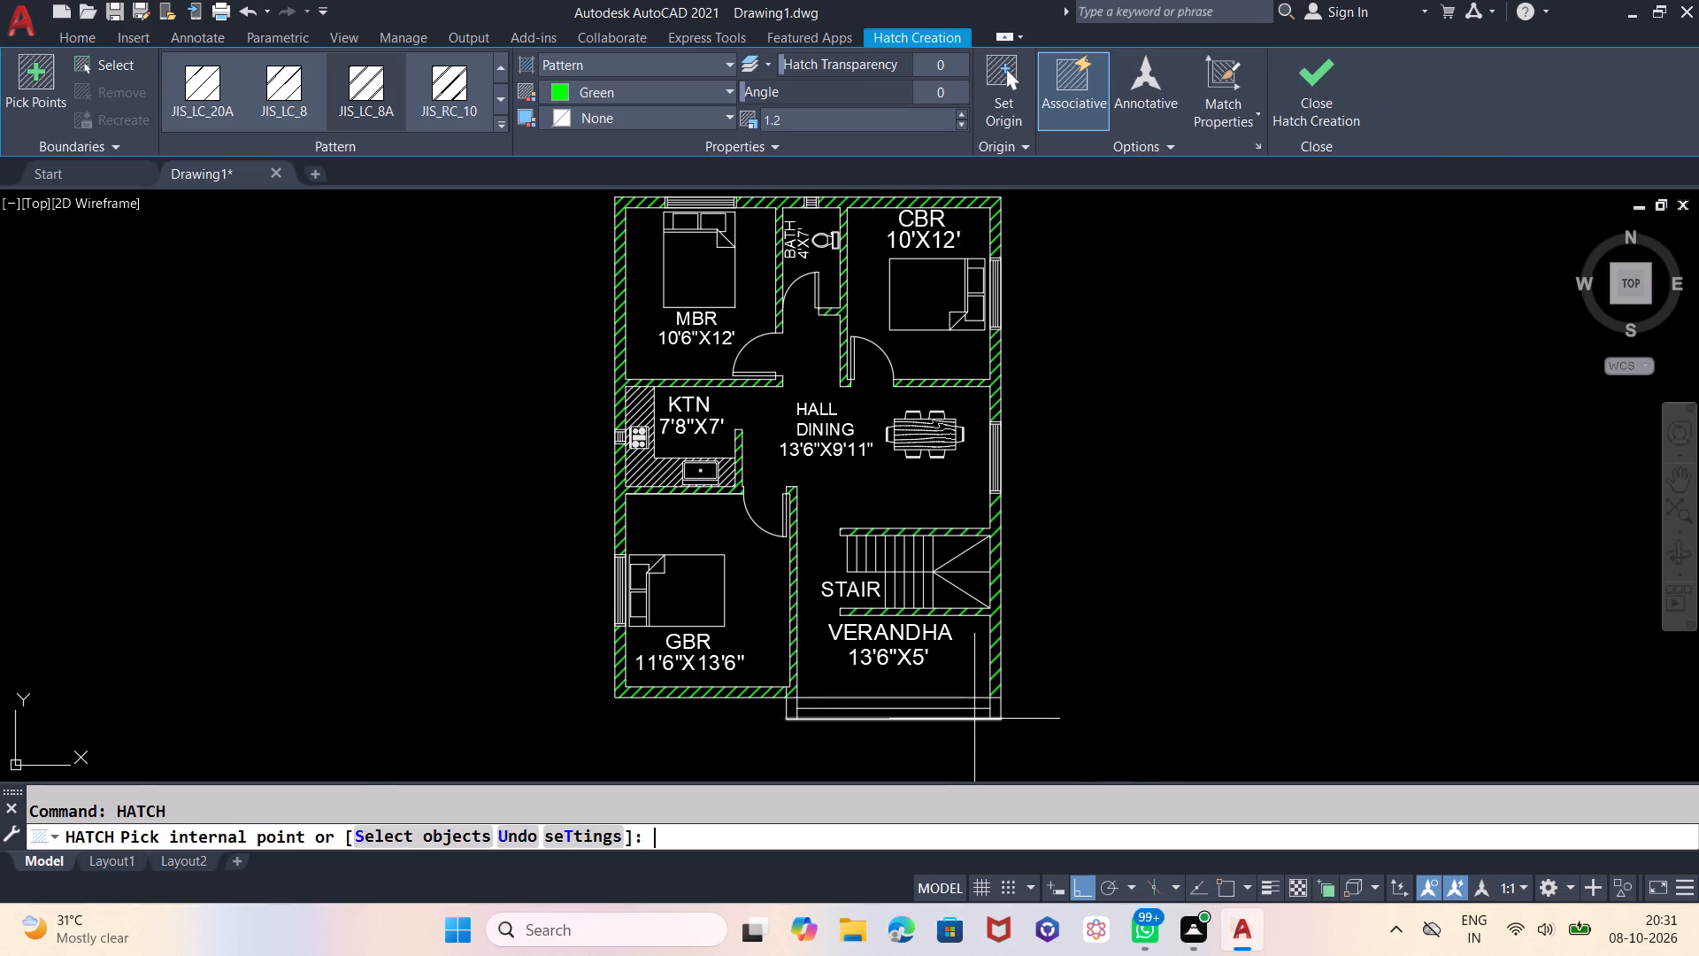
{"action": "left_click", "coordinate": [501, 125]}
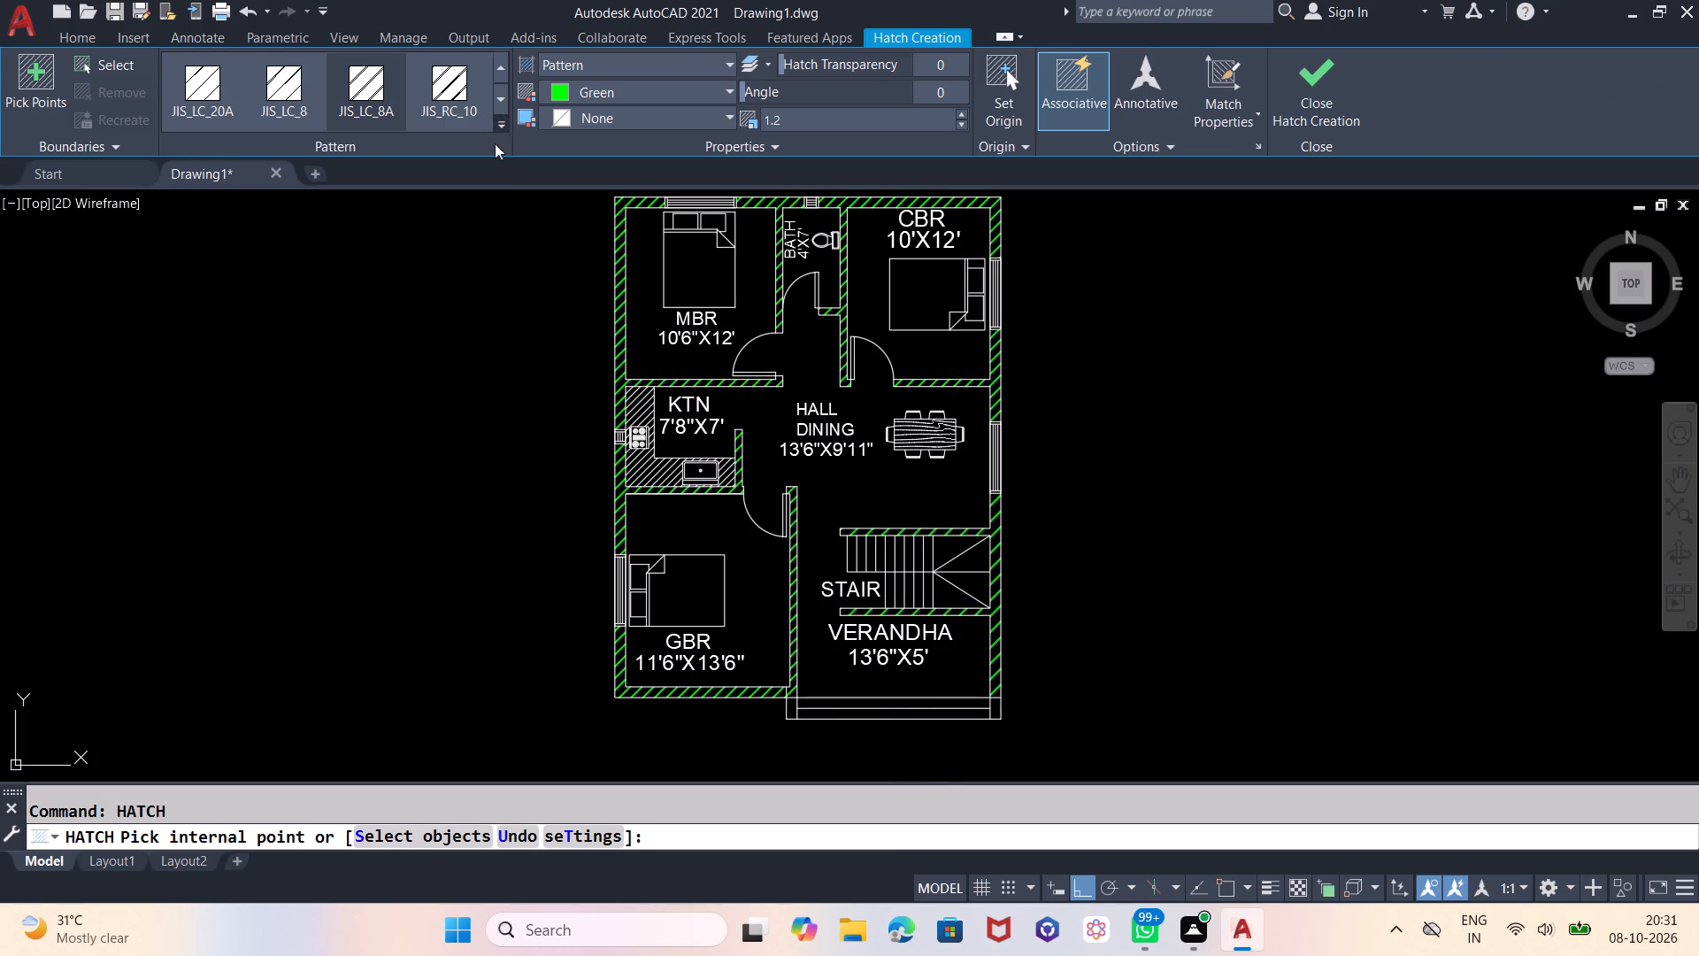
{"action": "scroll", "coordinate": [413, 273], "scroll_direction": "down", "scroll_amount": 4}
{"action": "scroll", "coordinate": [411, 265], "scroll_direction": "up", "scroll_amount": 3}
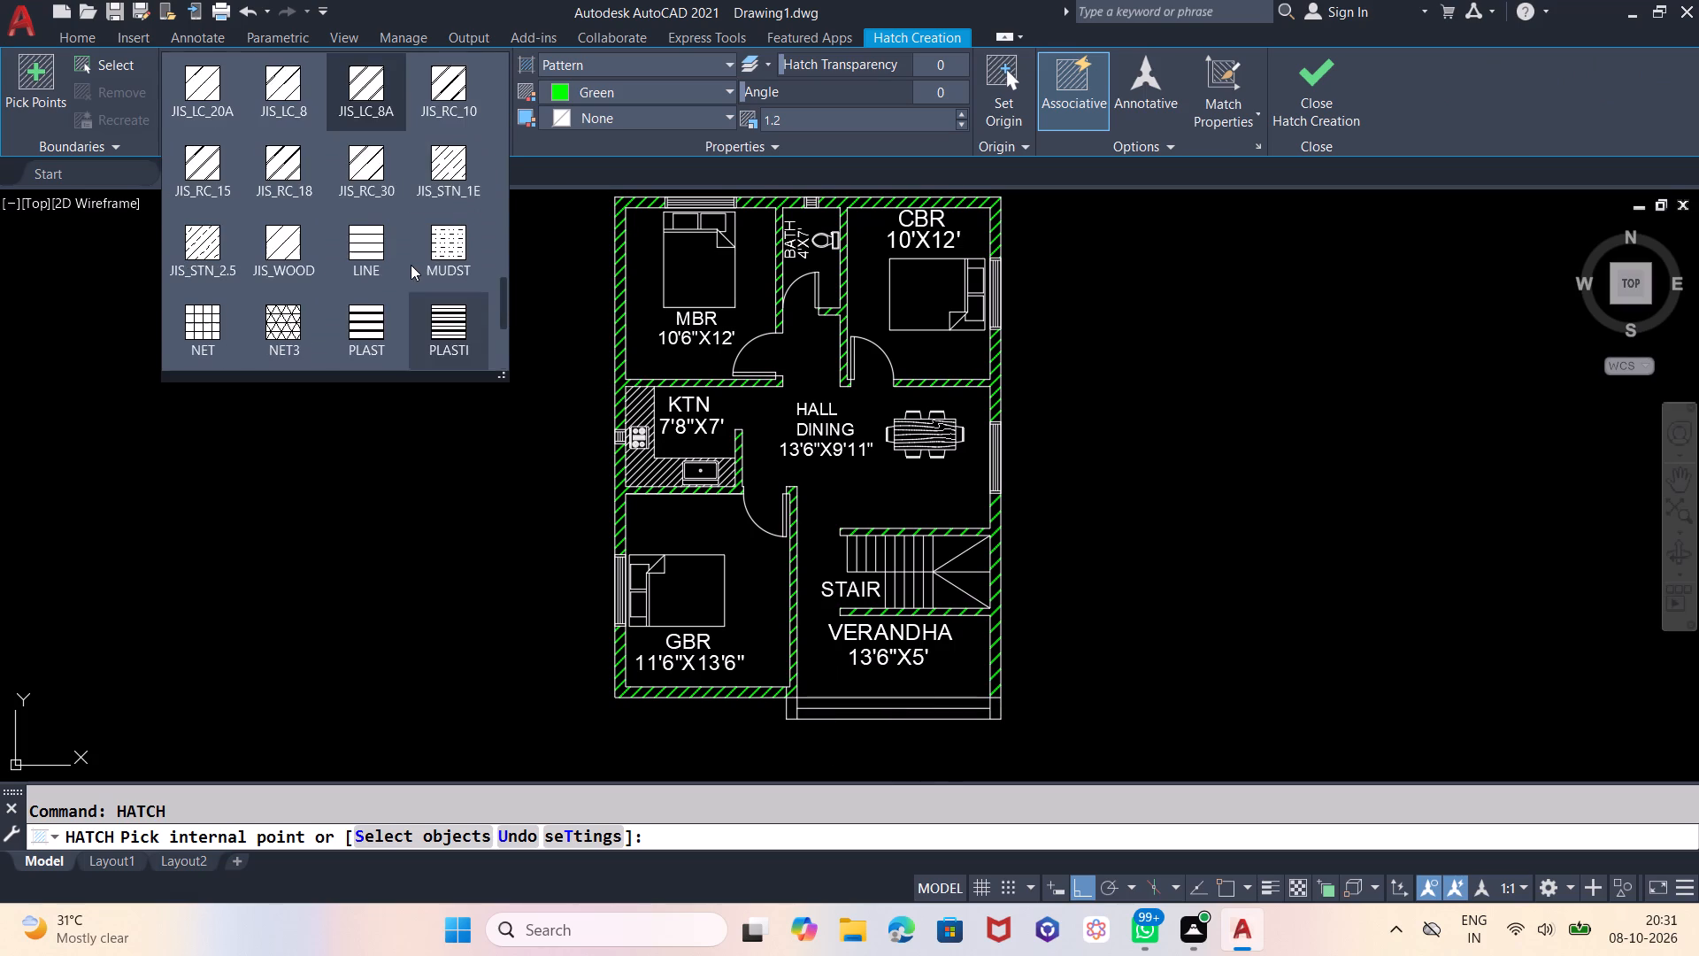
{"action": "scroll", "coordinate": [403, 265], "scroll_direction": "up", "scroll_amount": 11}
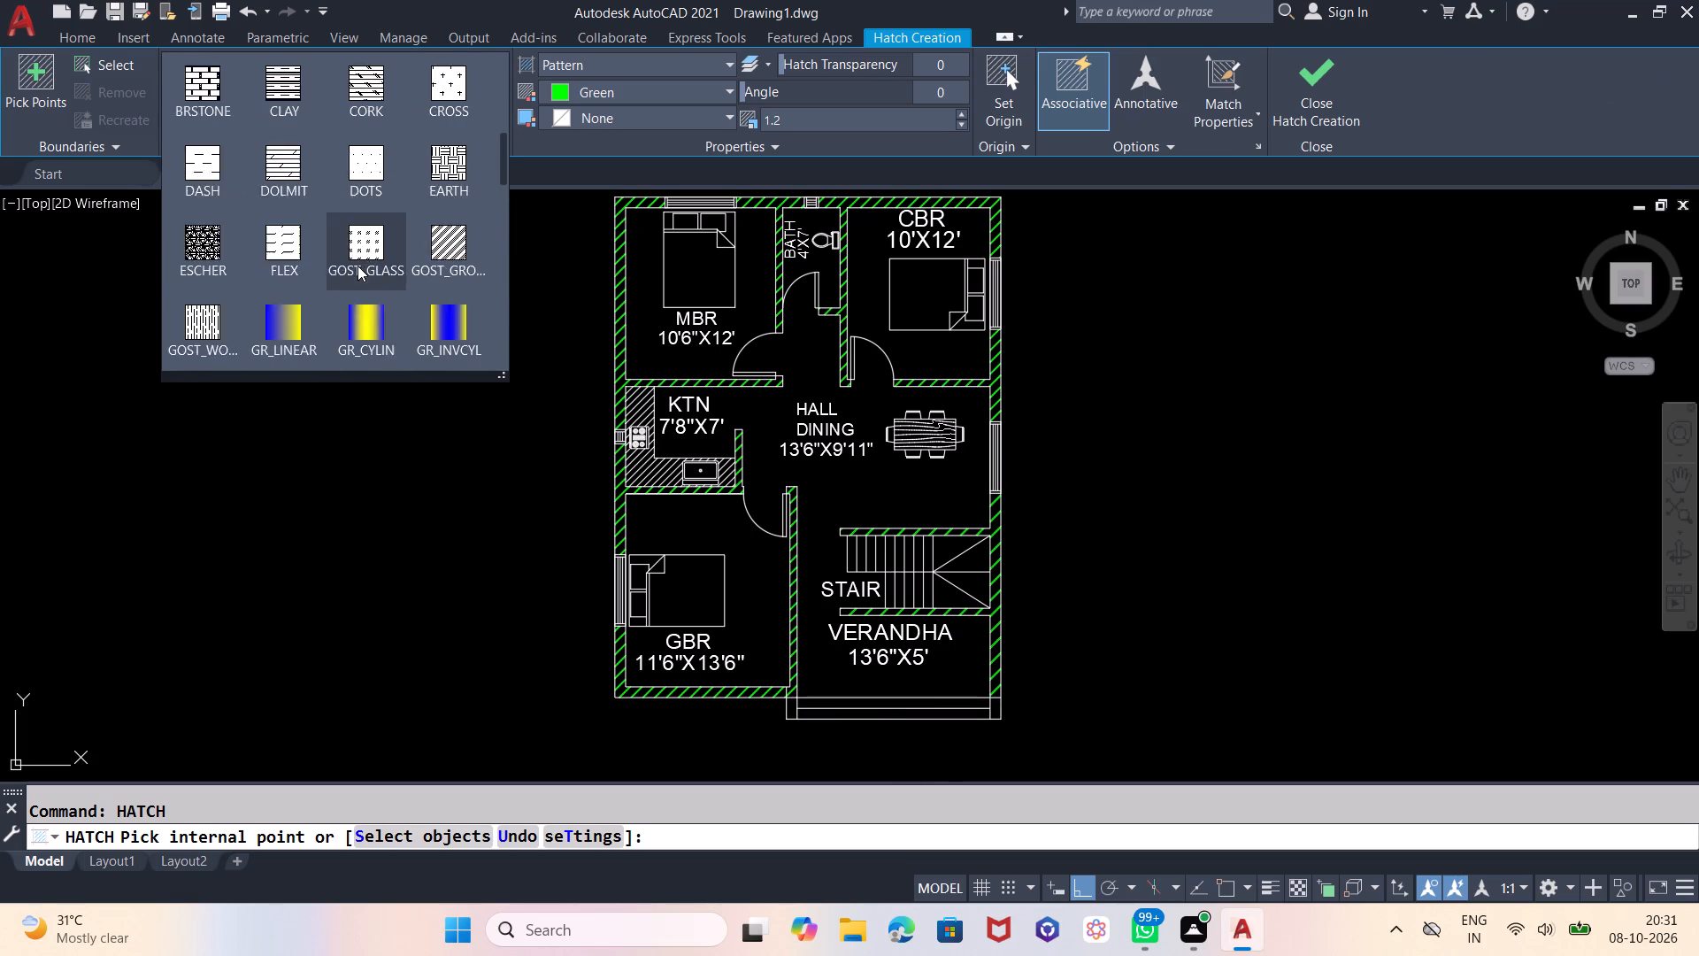
{"action": "scroll", "coordinate": [357, 266], "scroll_direction": "up", "scroll_amount": 3}
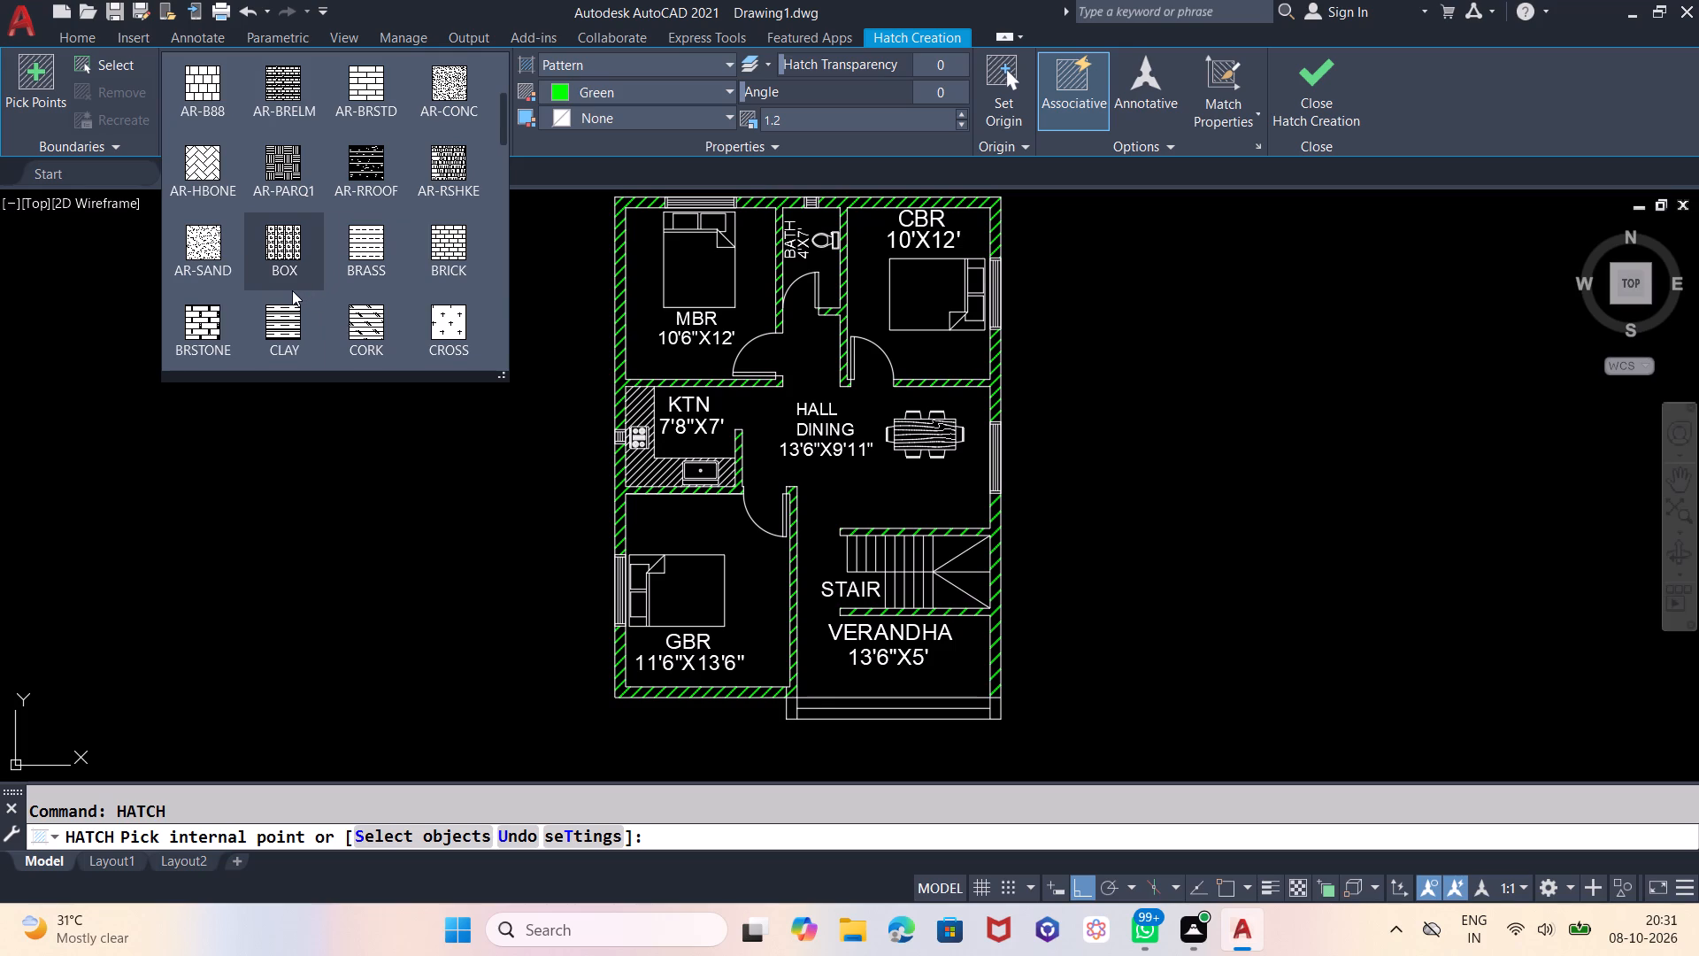
{"action": "scroll", "coordinate": [288, 289], "scroll_direction": "up", "scroll_amount": 1}
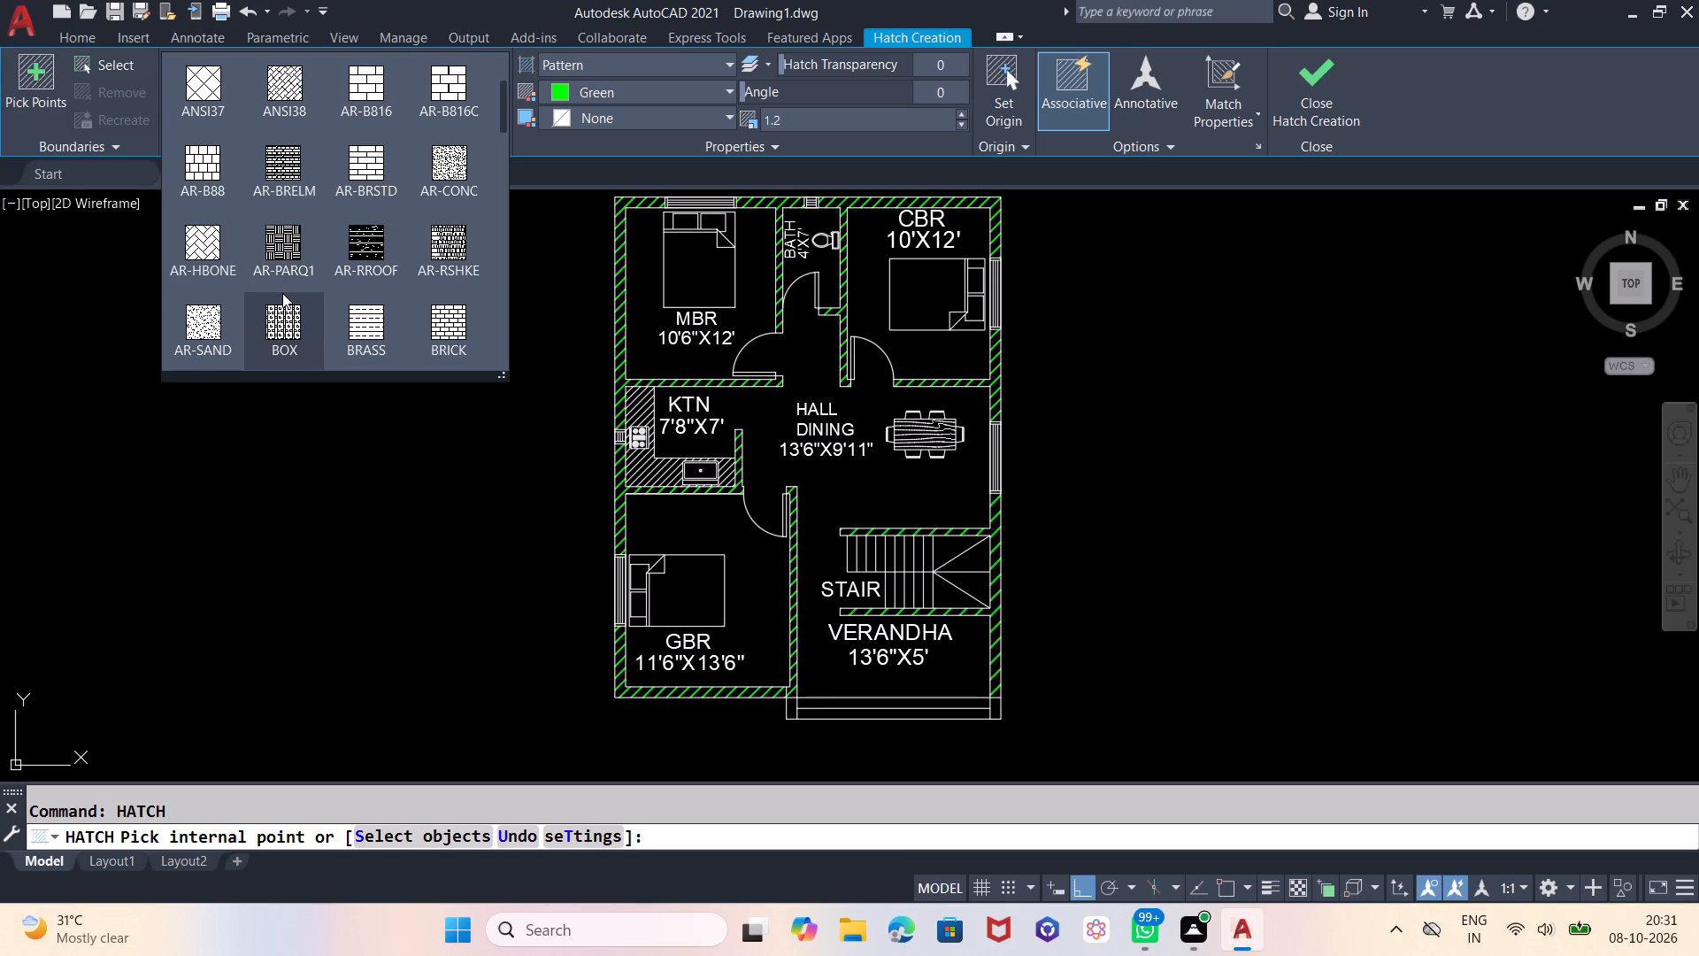
{"action": "scroll", "coordinate": [298, 250], "scroll_direction": "down", "scroll_amount": 1}
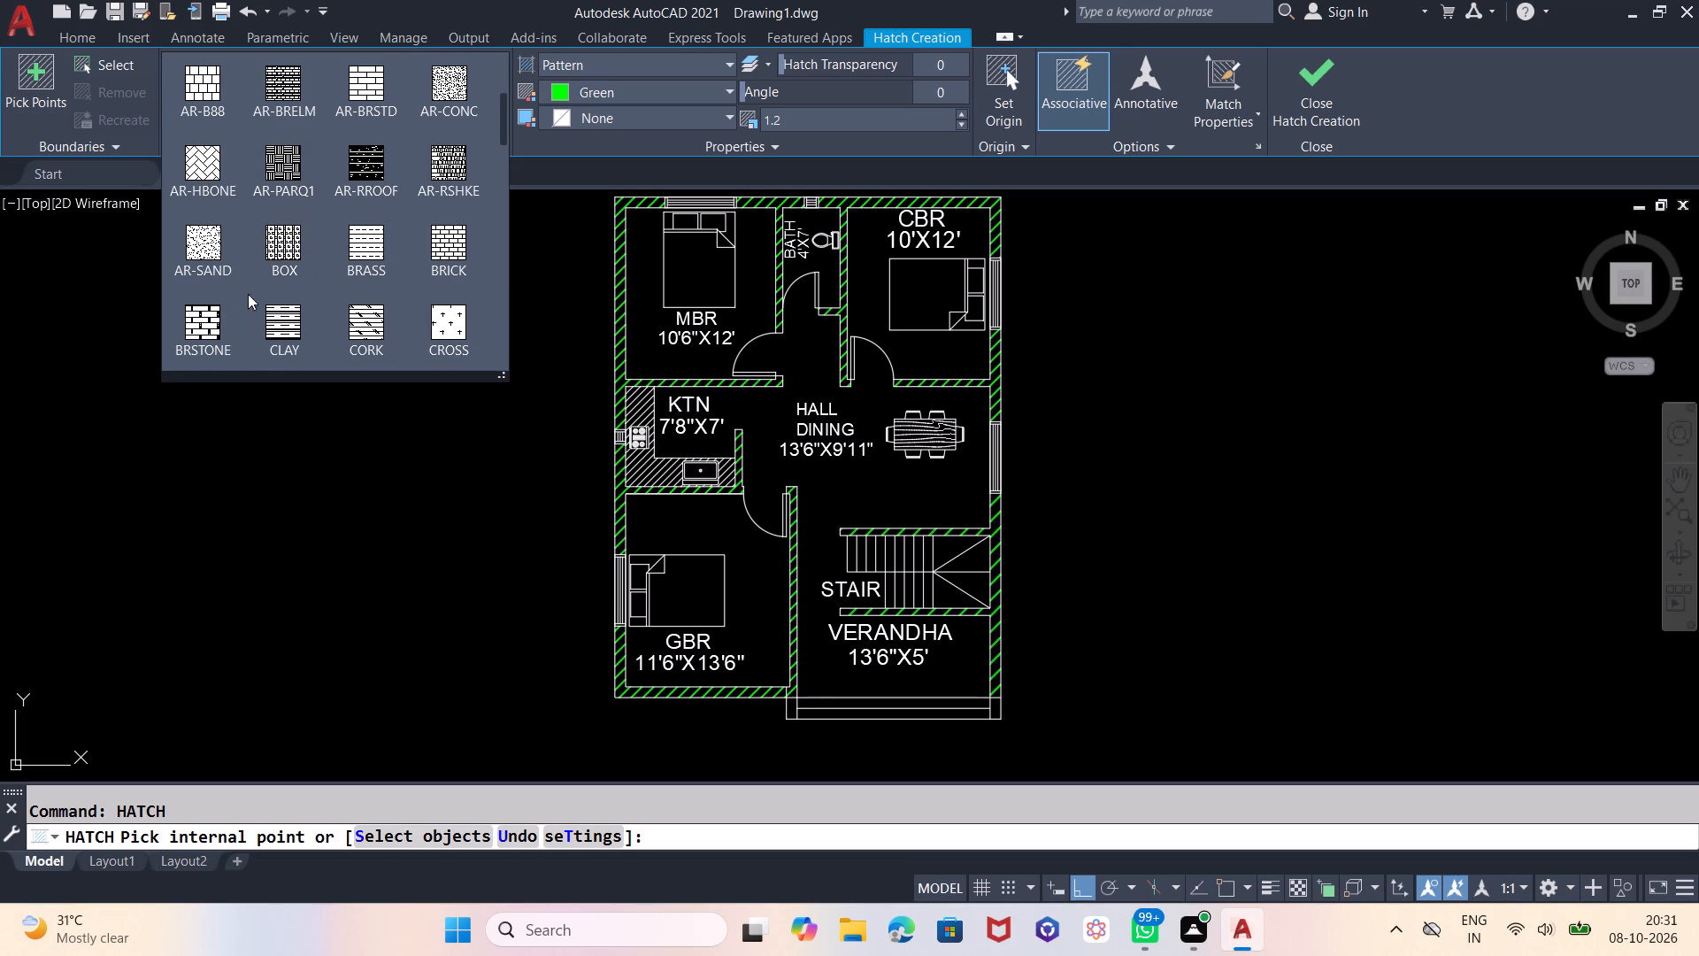
{"action": "scroll", "coordinate": [283, 249], "scroll_direction": "up", "scroll_amount": 8}
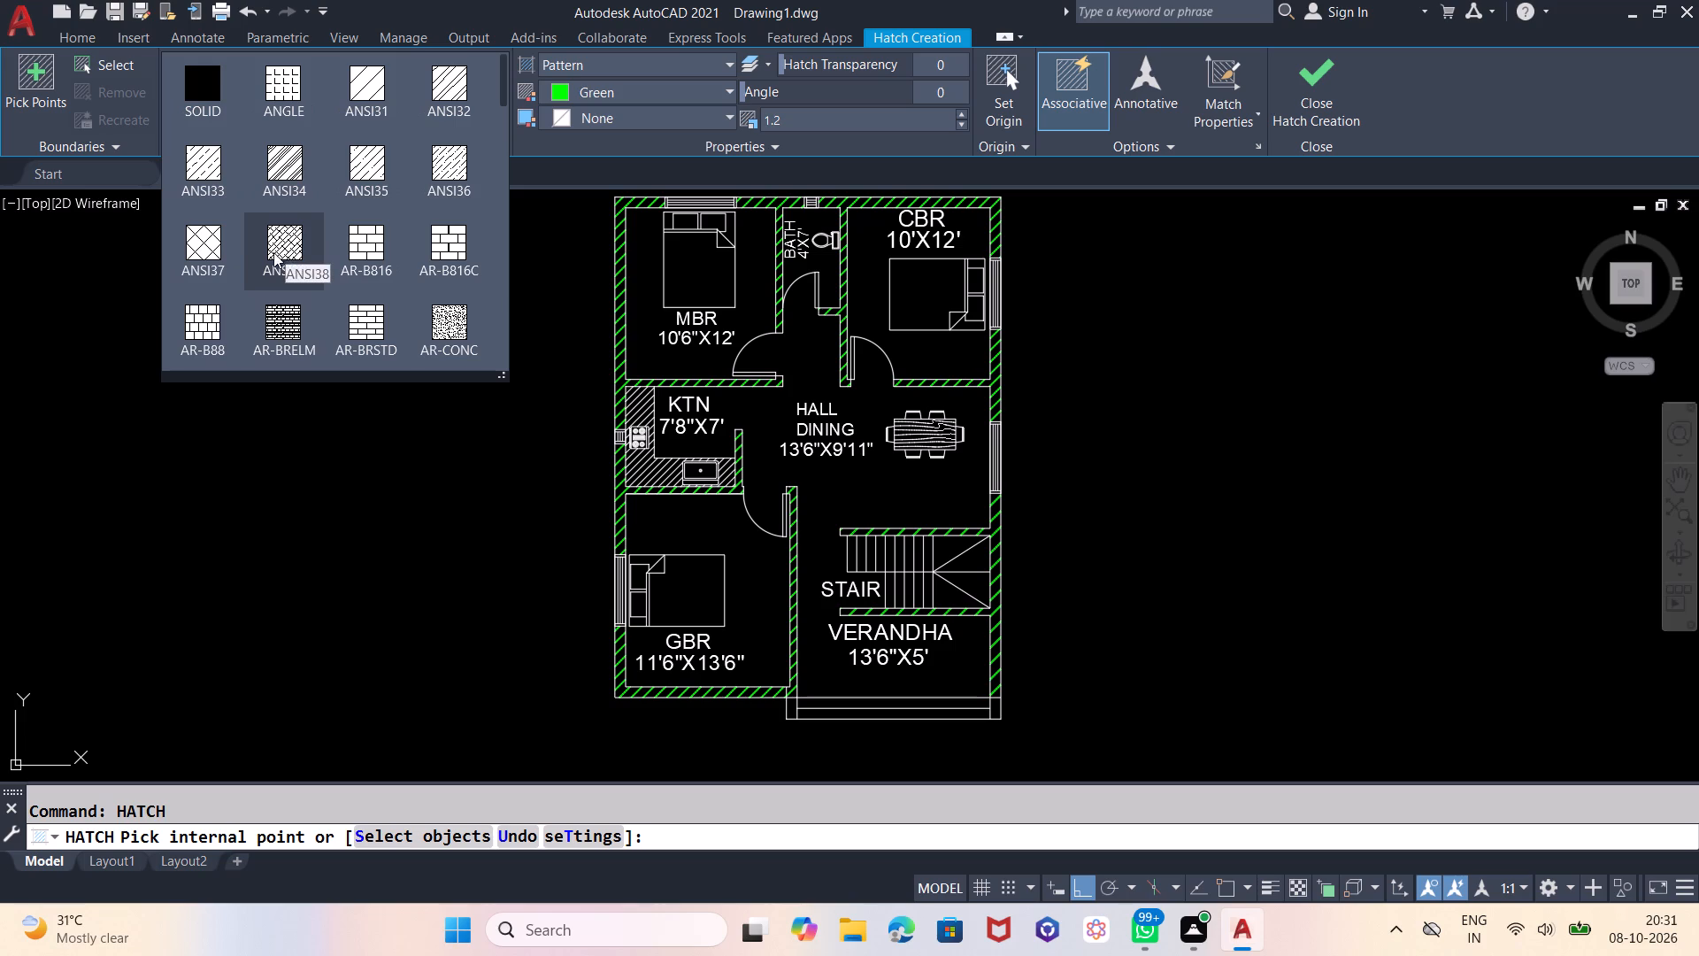
{"action": "scroll", "coordinate": [357, 175], "scroll_direction": "down", "scroll_amount": 1}
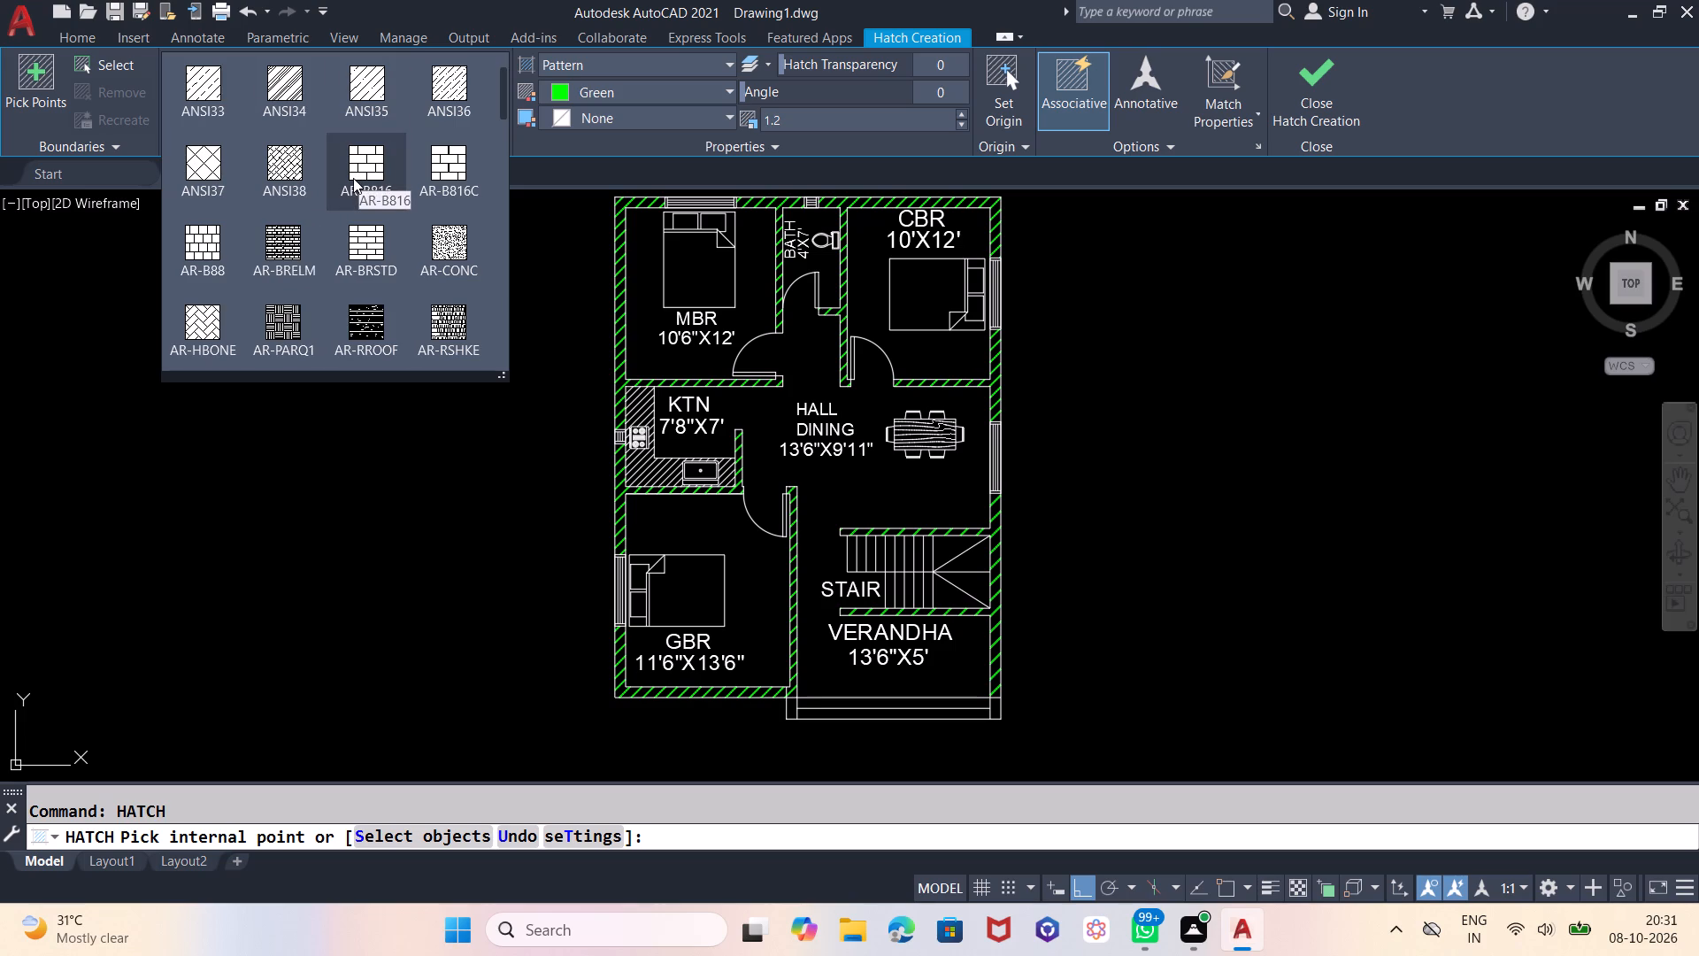
{"action": "scroll", "coordinate": [353, 179], "scroll_direction": "down", "scroll_amount": 1}
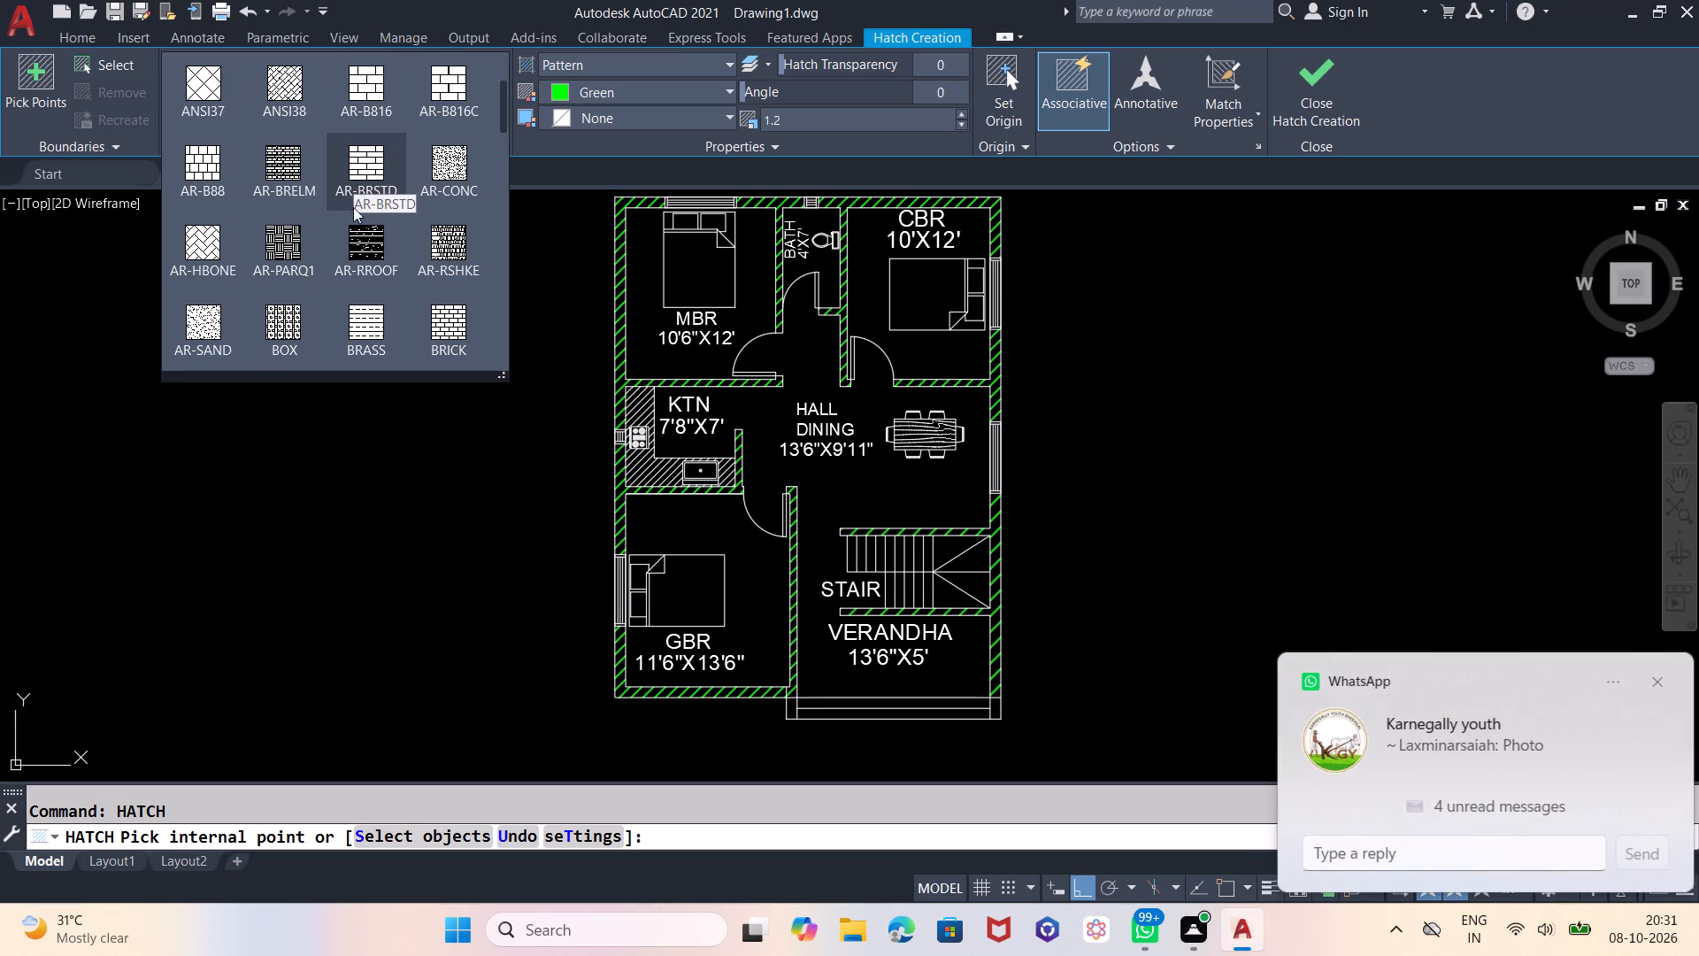
{"action": "left_click", "coordinate": [435, 317]}
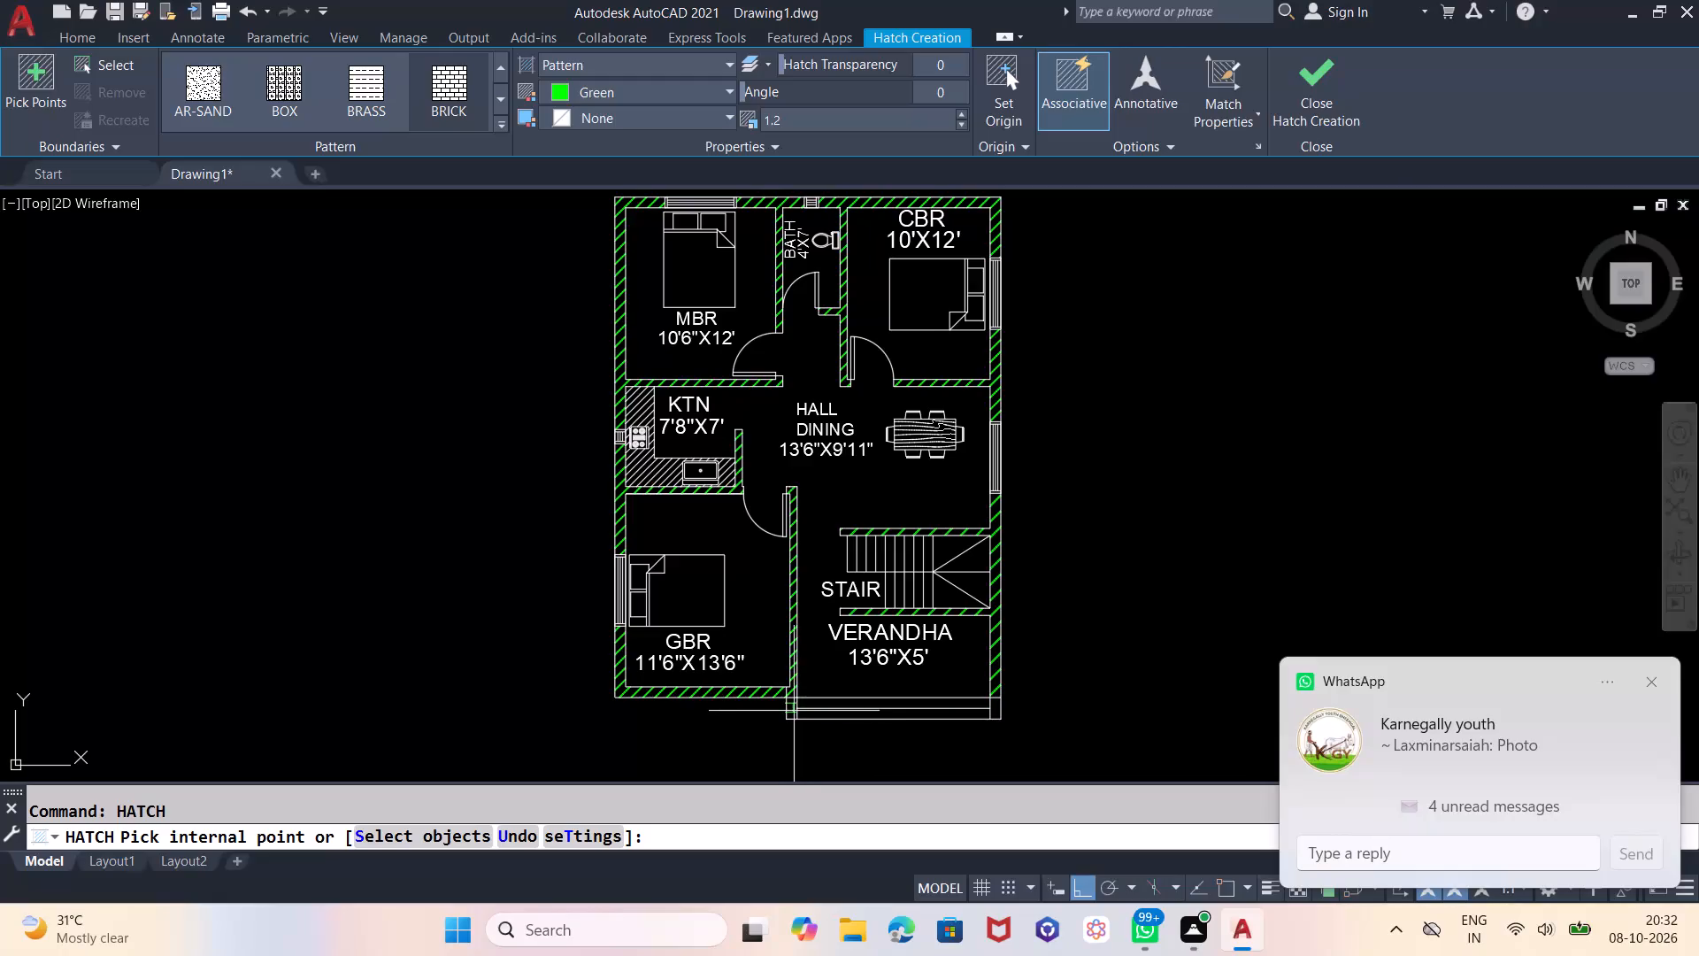
{"action": "scroll", "coordinate": [791, 718], "scroll_direction": "up", "scroll_amount": 3}
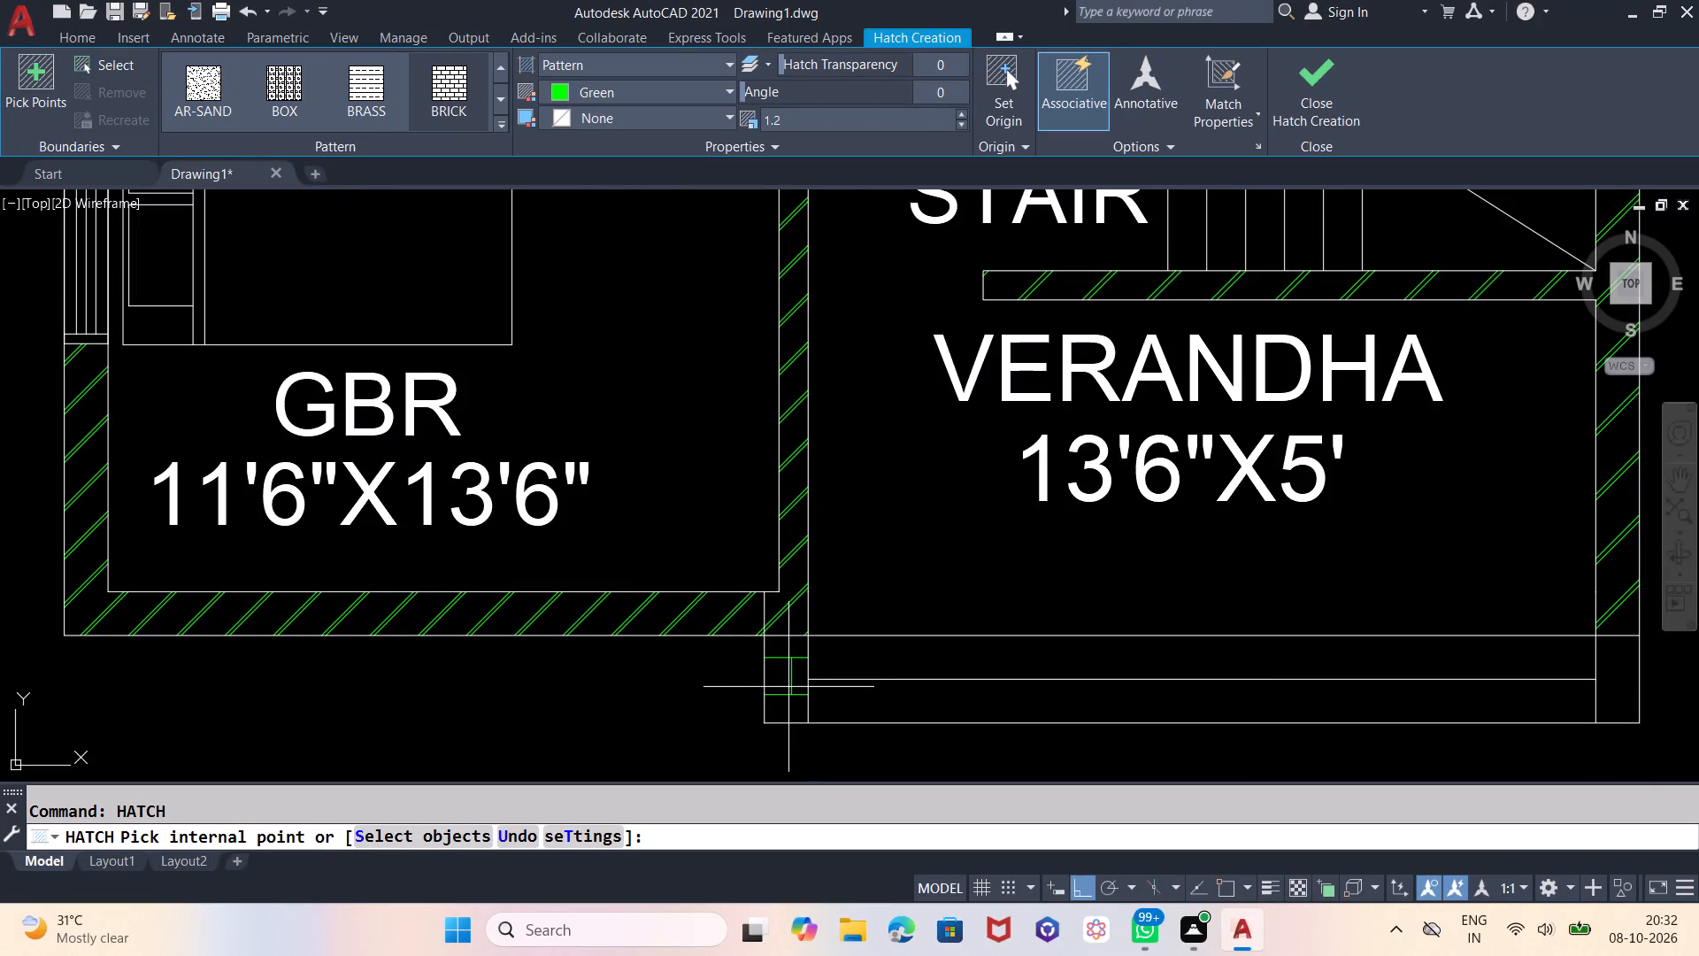
{"action": "left_click", "coordinate": [788, 687]}
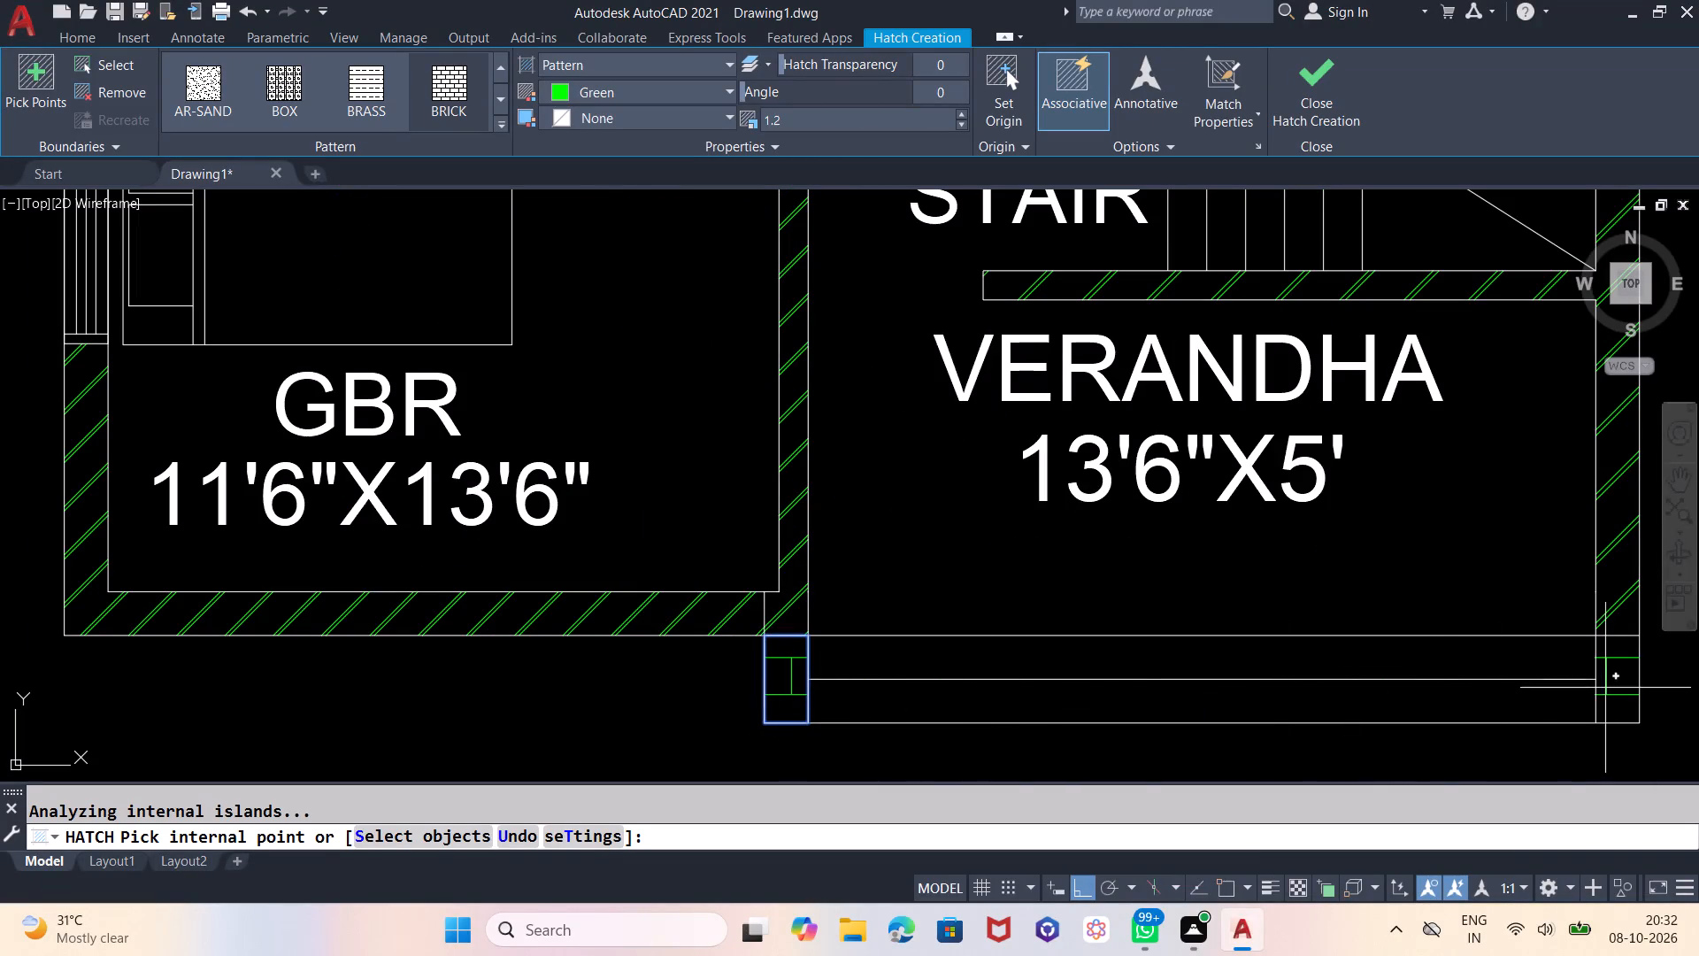
{"action": "left_click", "coordinate": [1614, 682]}
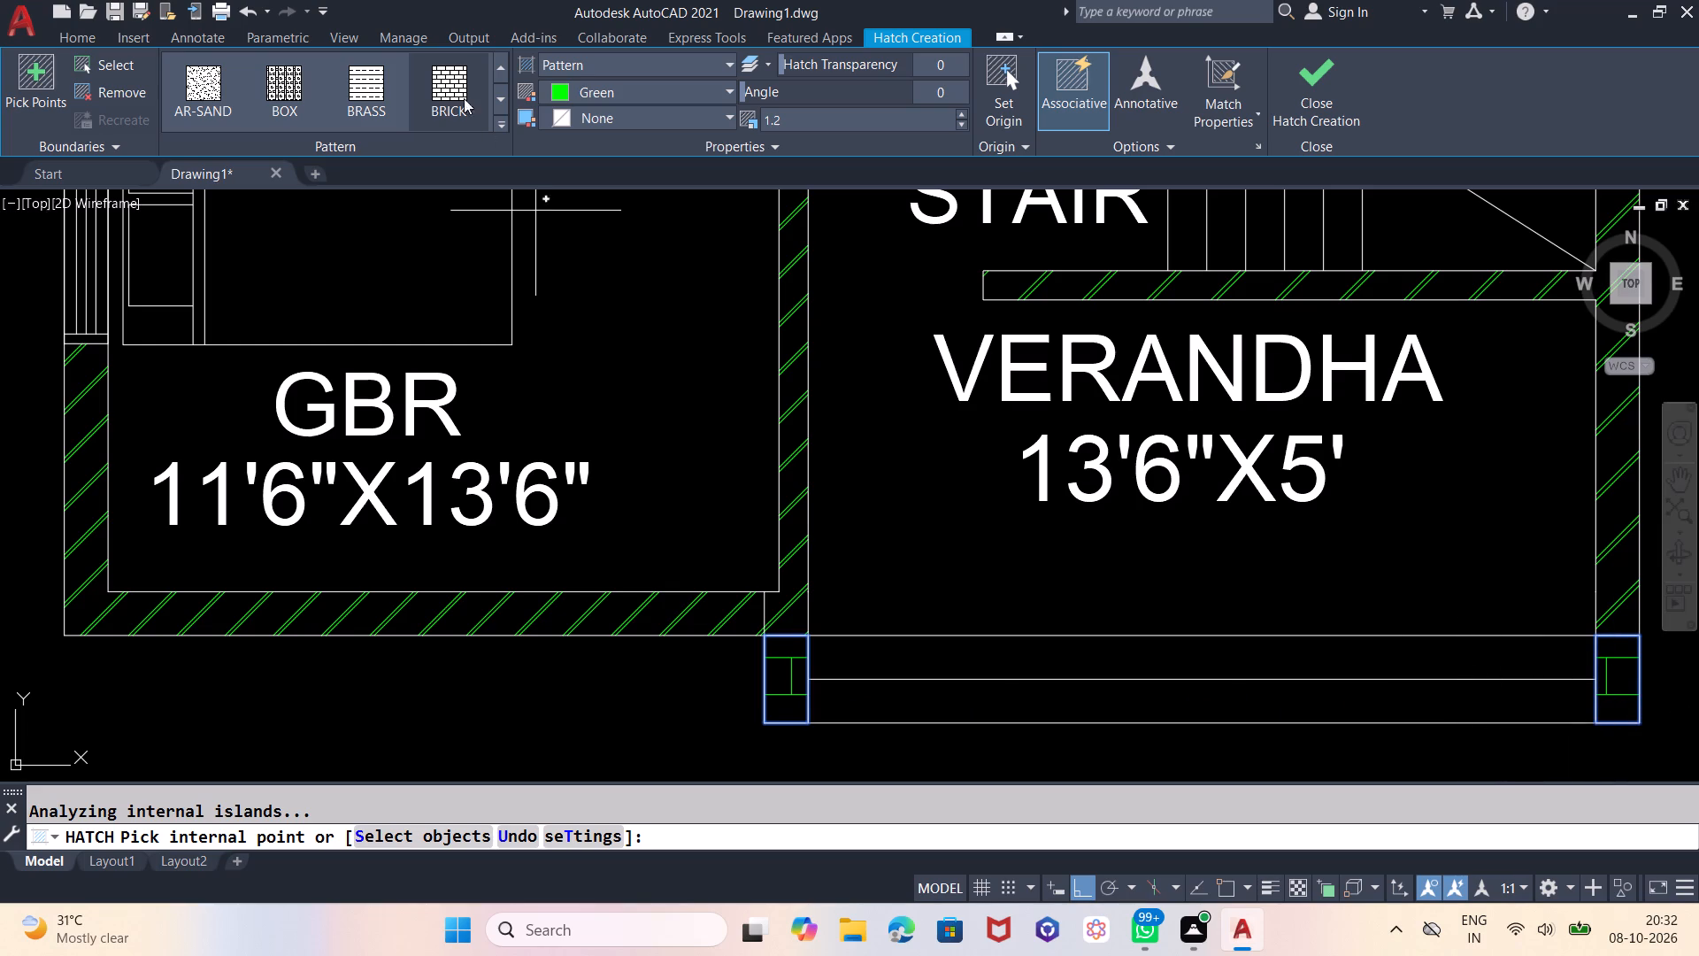
Set the colour of the end blocks' brick hatch to white (255,255,255).
{"action": "left_click", "coordinate": [730, 89]}
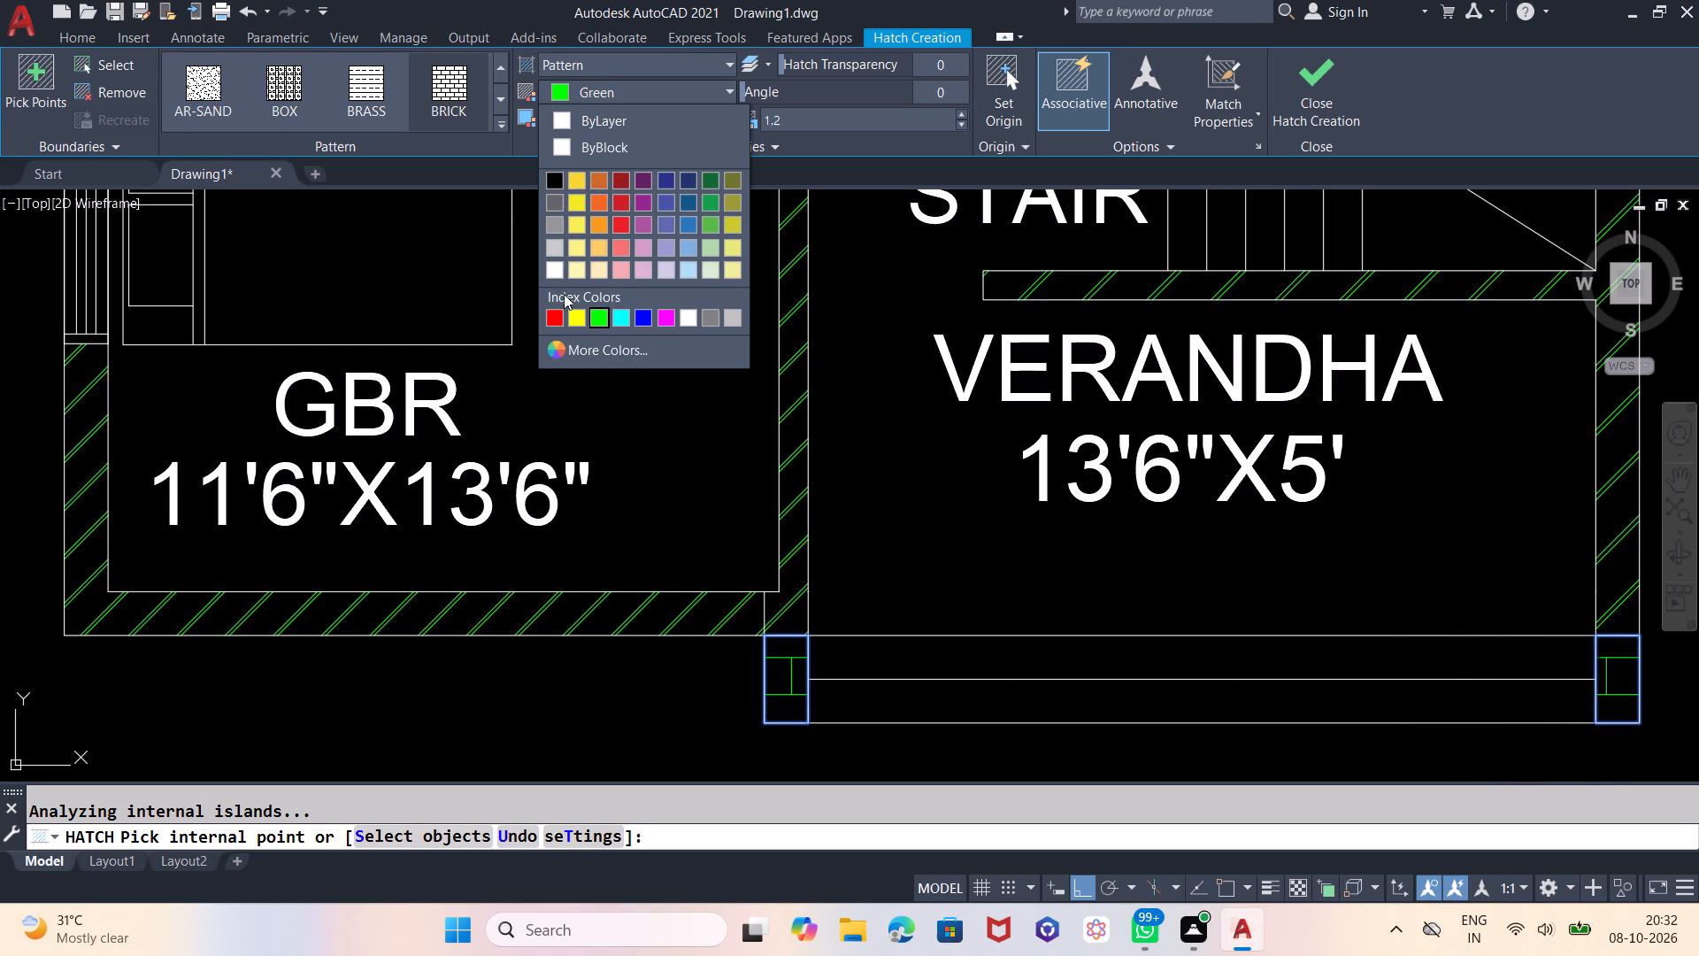
{"action": "left_click", "coordinate": [556, 265]}
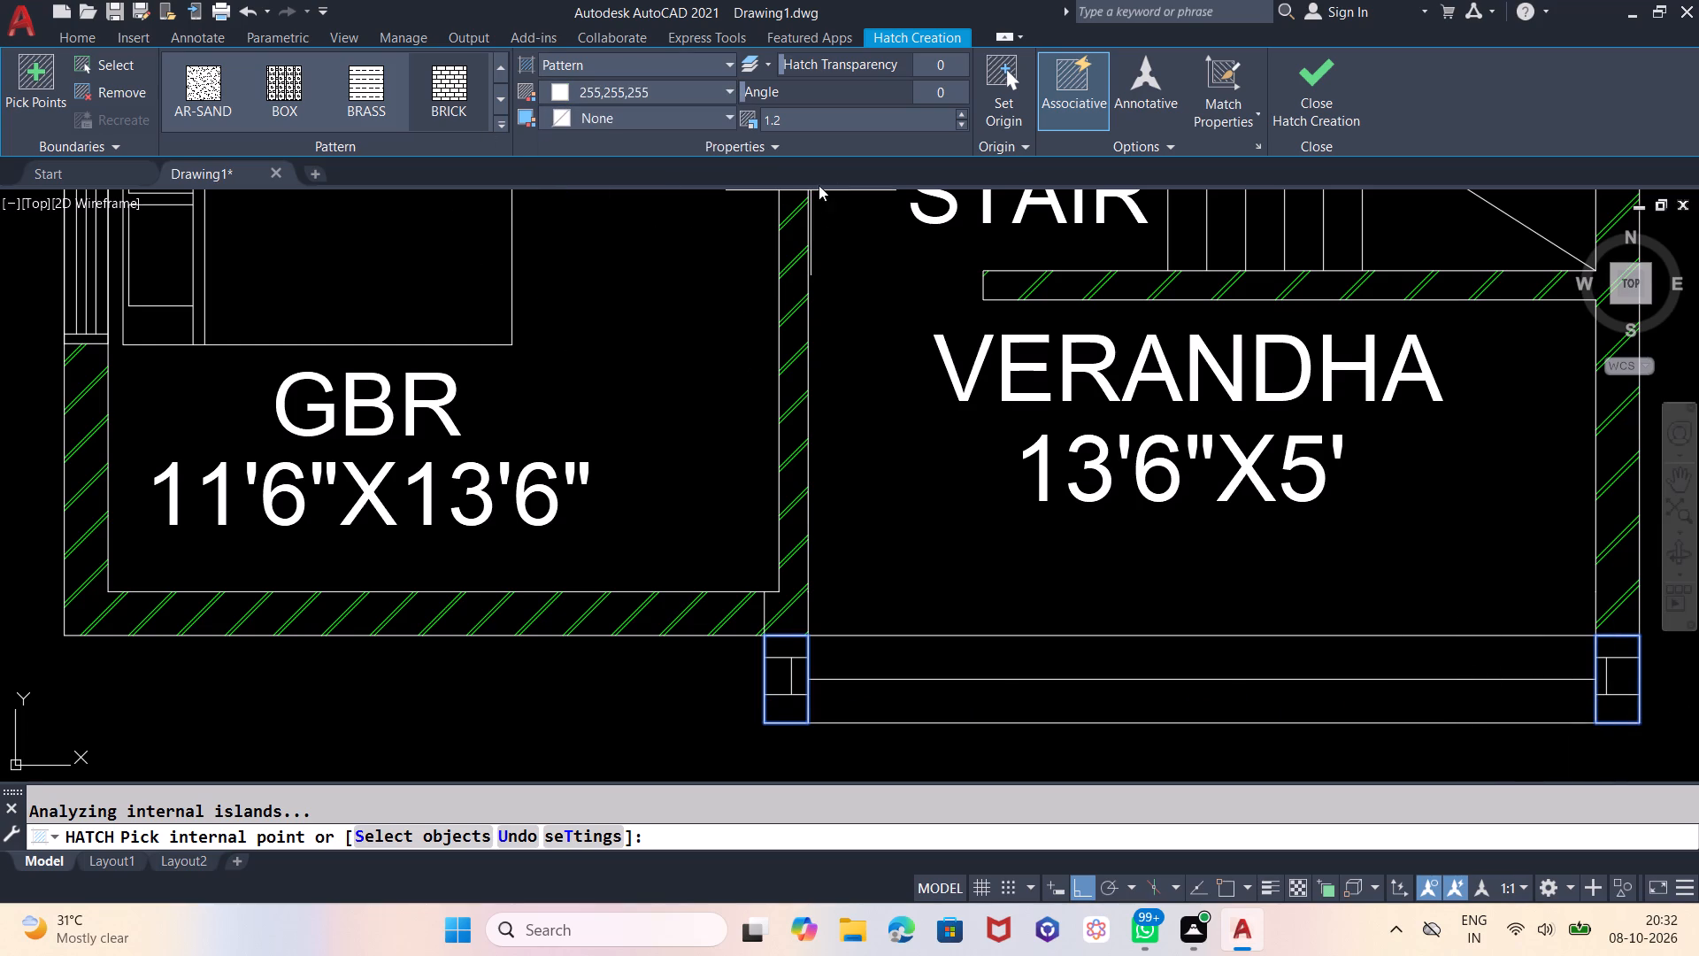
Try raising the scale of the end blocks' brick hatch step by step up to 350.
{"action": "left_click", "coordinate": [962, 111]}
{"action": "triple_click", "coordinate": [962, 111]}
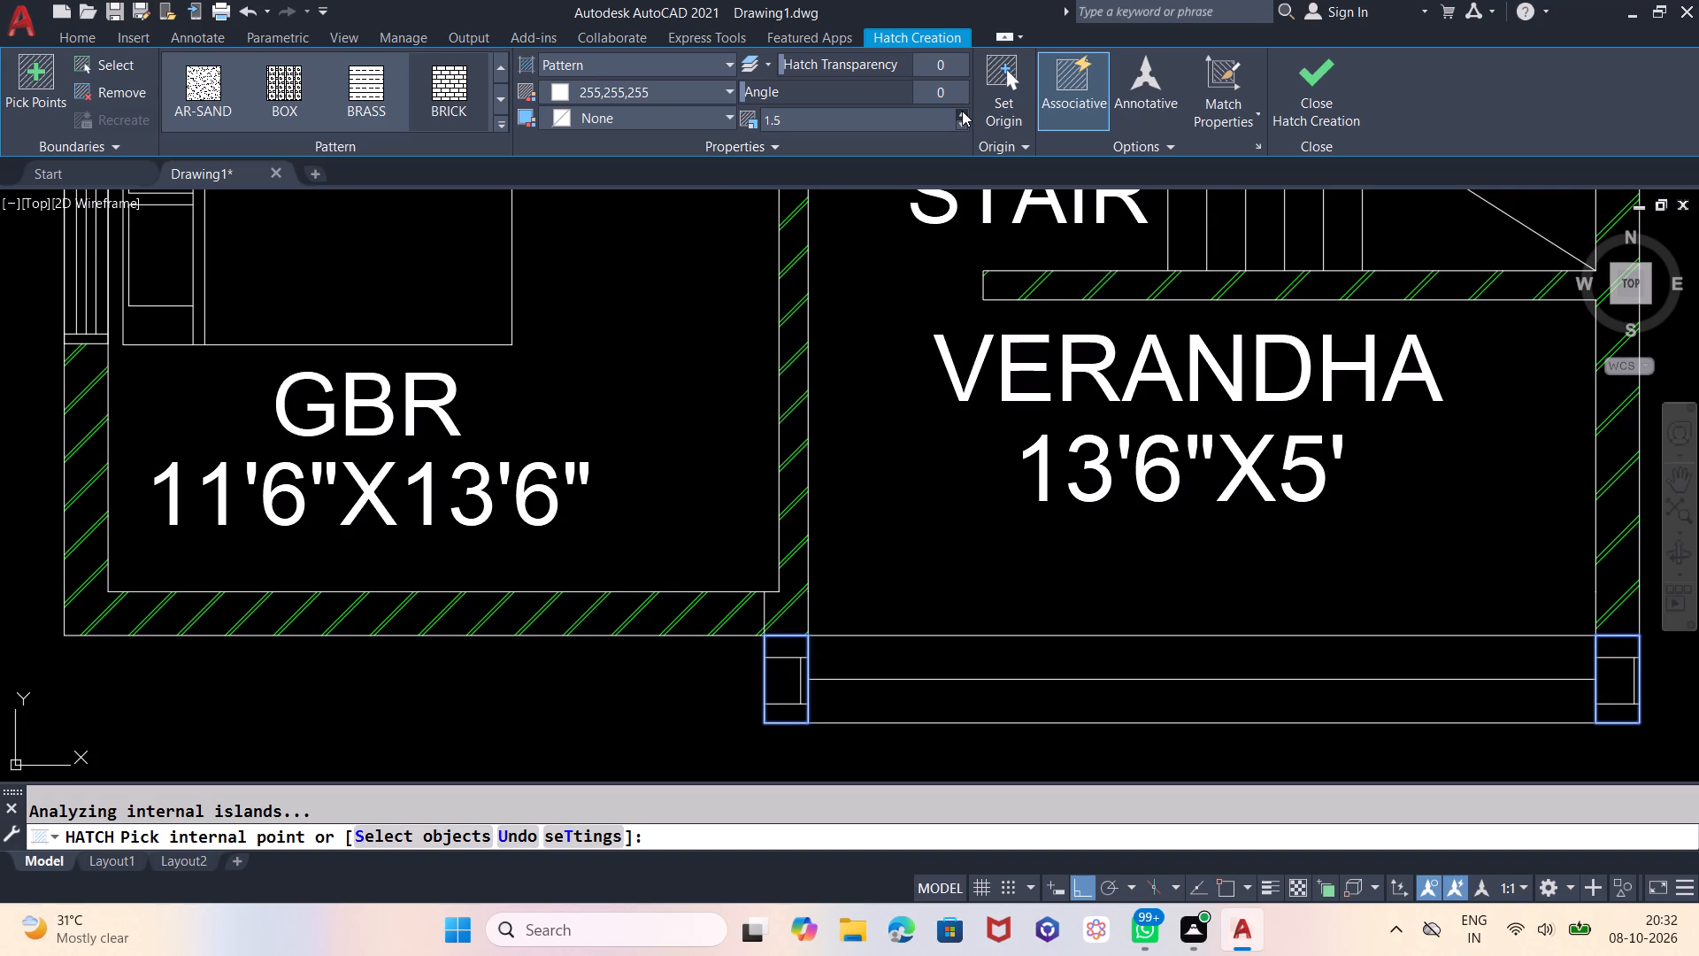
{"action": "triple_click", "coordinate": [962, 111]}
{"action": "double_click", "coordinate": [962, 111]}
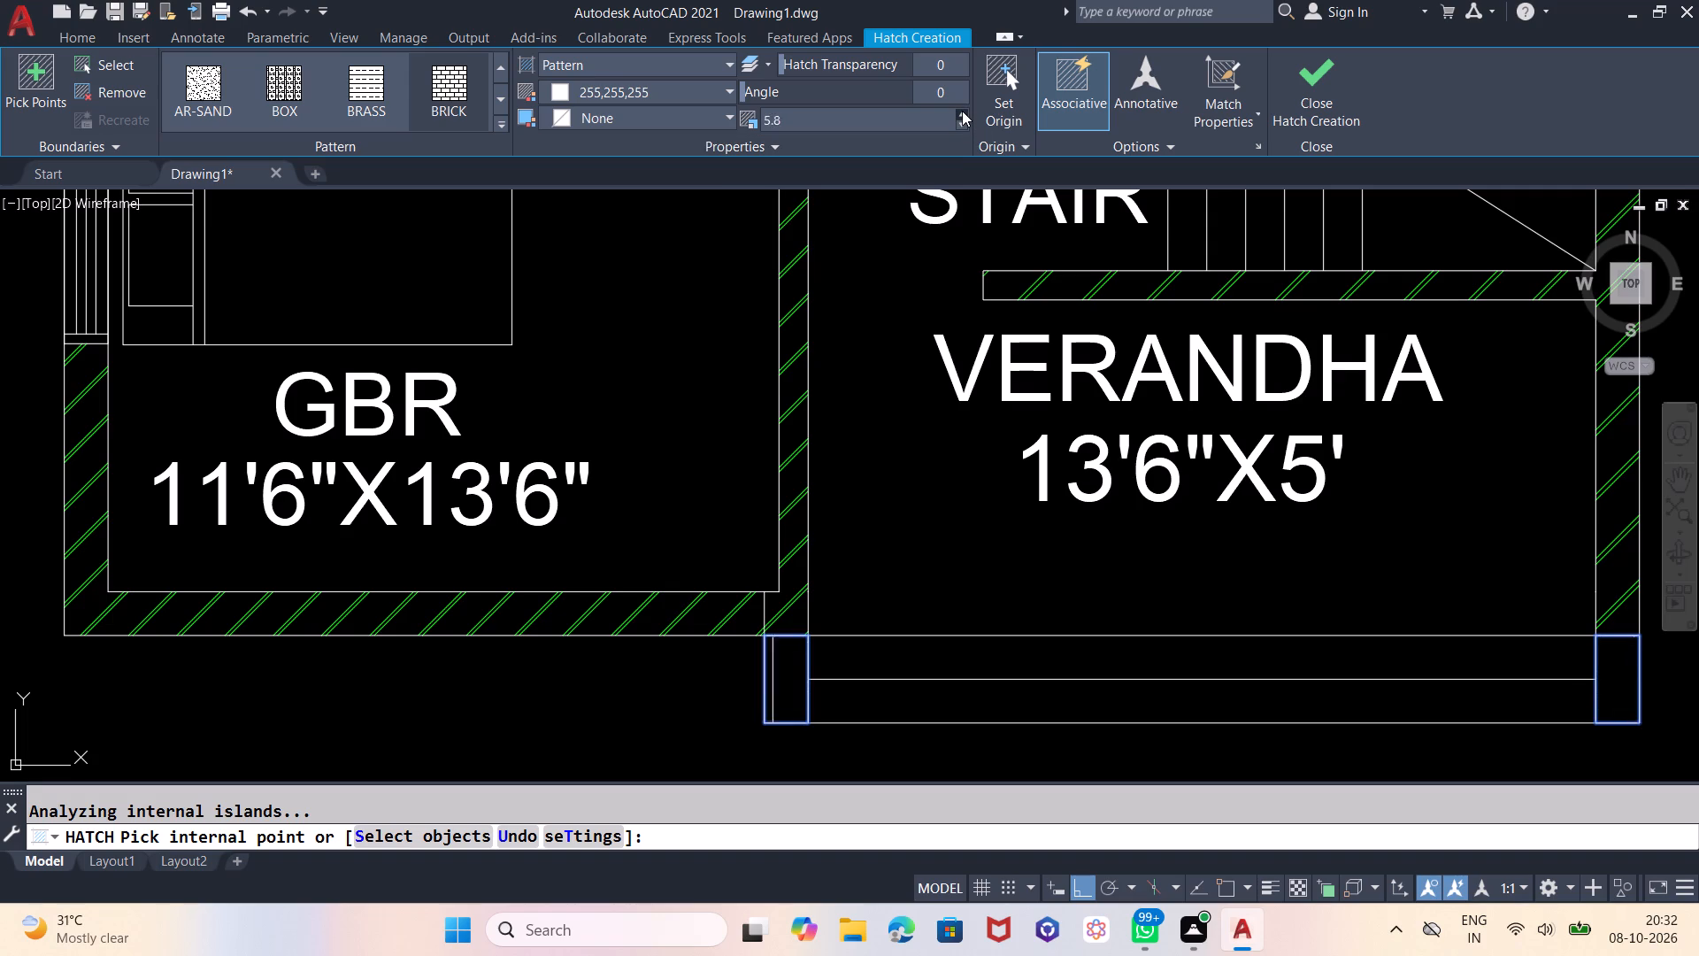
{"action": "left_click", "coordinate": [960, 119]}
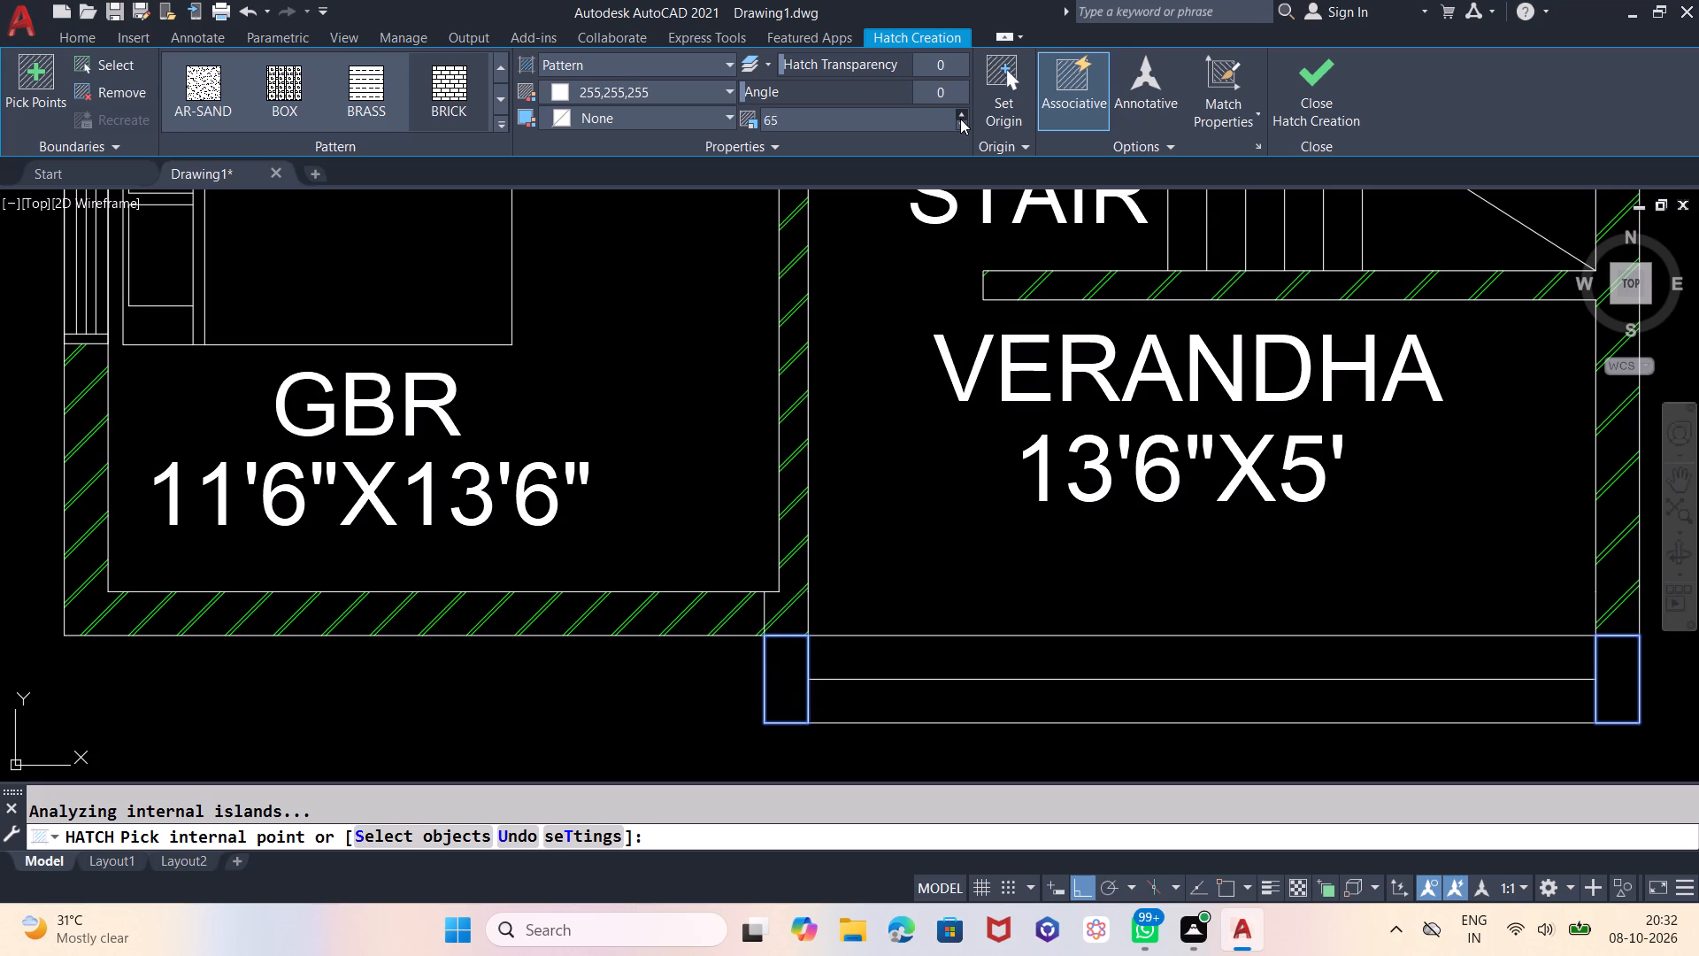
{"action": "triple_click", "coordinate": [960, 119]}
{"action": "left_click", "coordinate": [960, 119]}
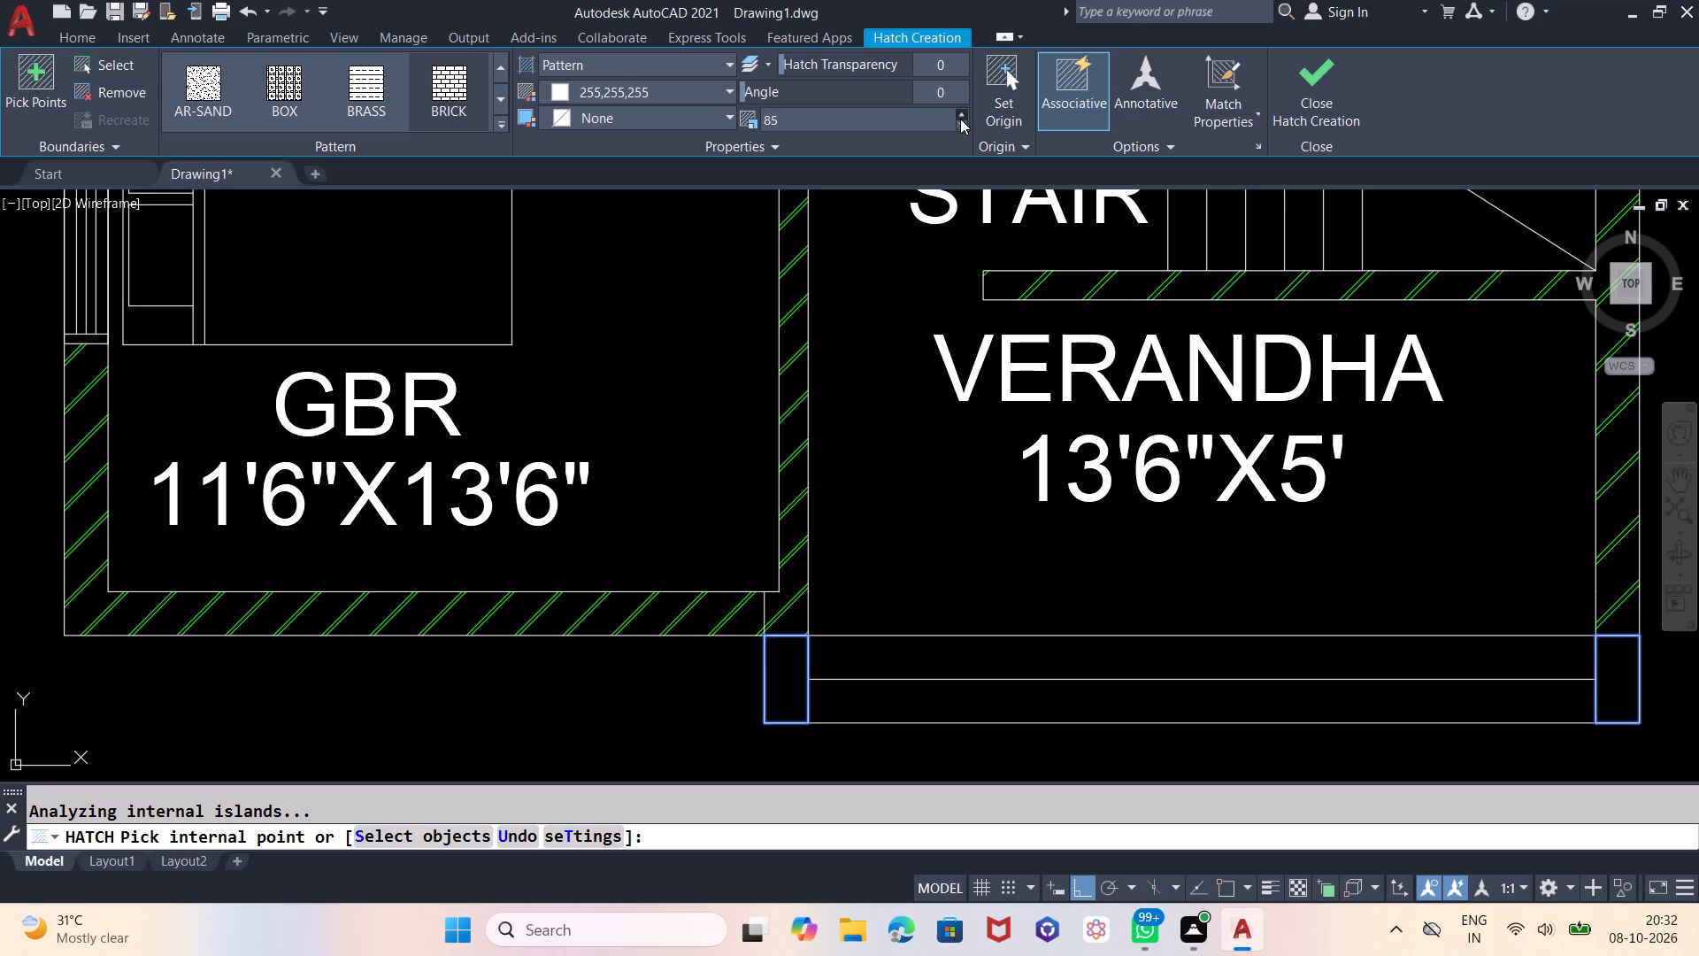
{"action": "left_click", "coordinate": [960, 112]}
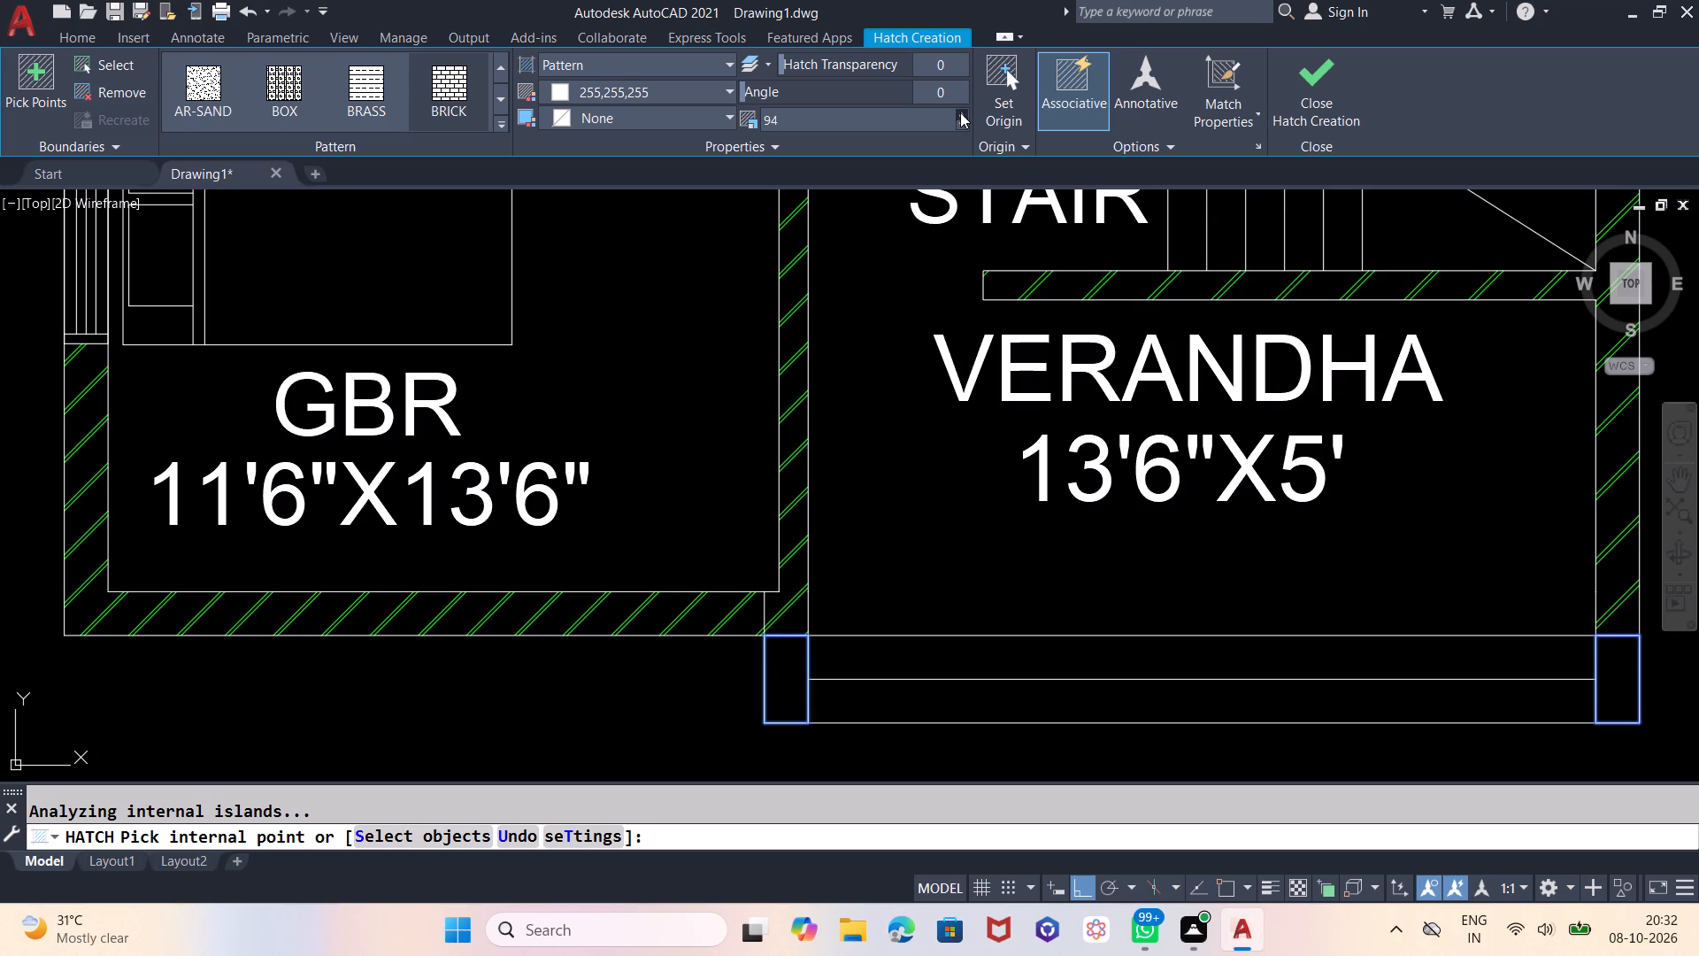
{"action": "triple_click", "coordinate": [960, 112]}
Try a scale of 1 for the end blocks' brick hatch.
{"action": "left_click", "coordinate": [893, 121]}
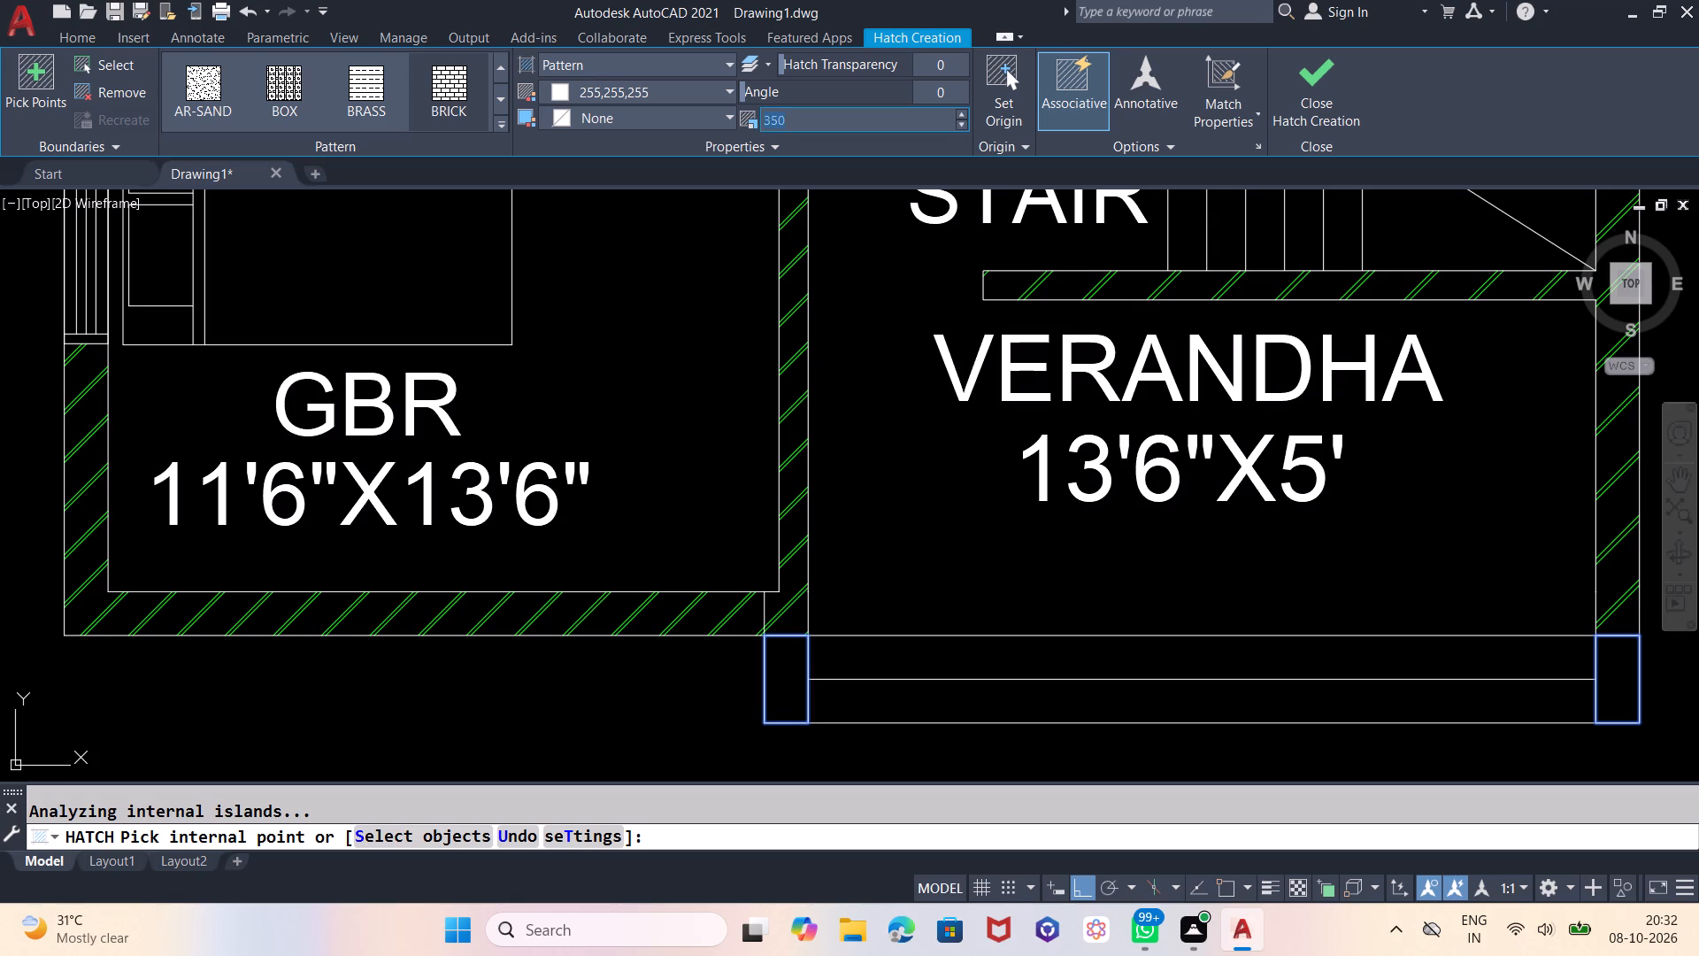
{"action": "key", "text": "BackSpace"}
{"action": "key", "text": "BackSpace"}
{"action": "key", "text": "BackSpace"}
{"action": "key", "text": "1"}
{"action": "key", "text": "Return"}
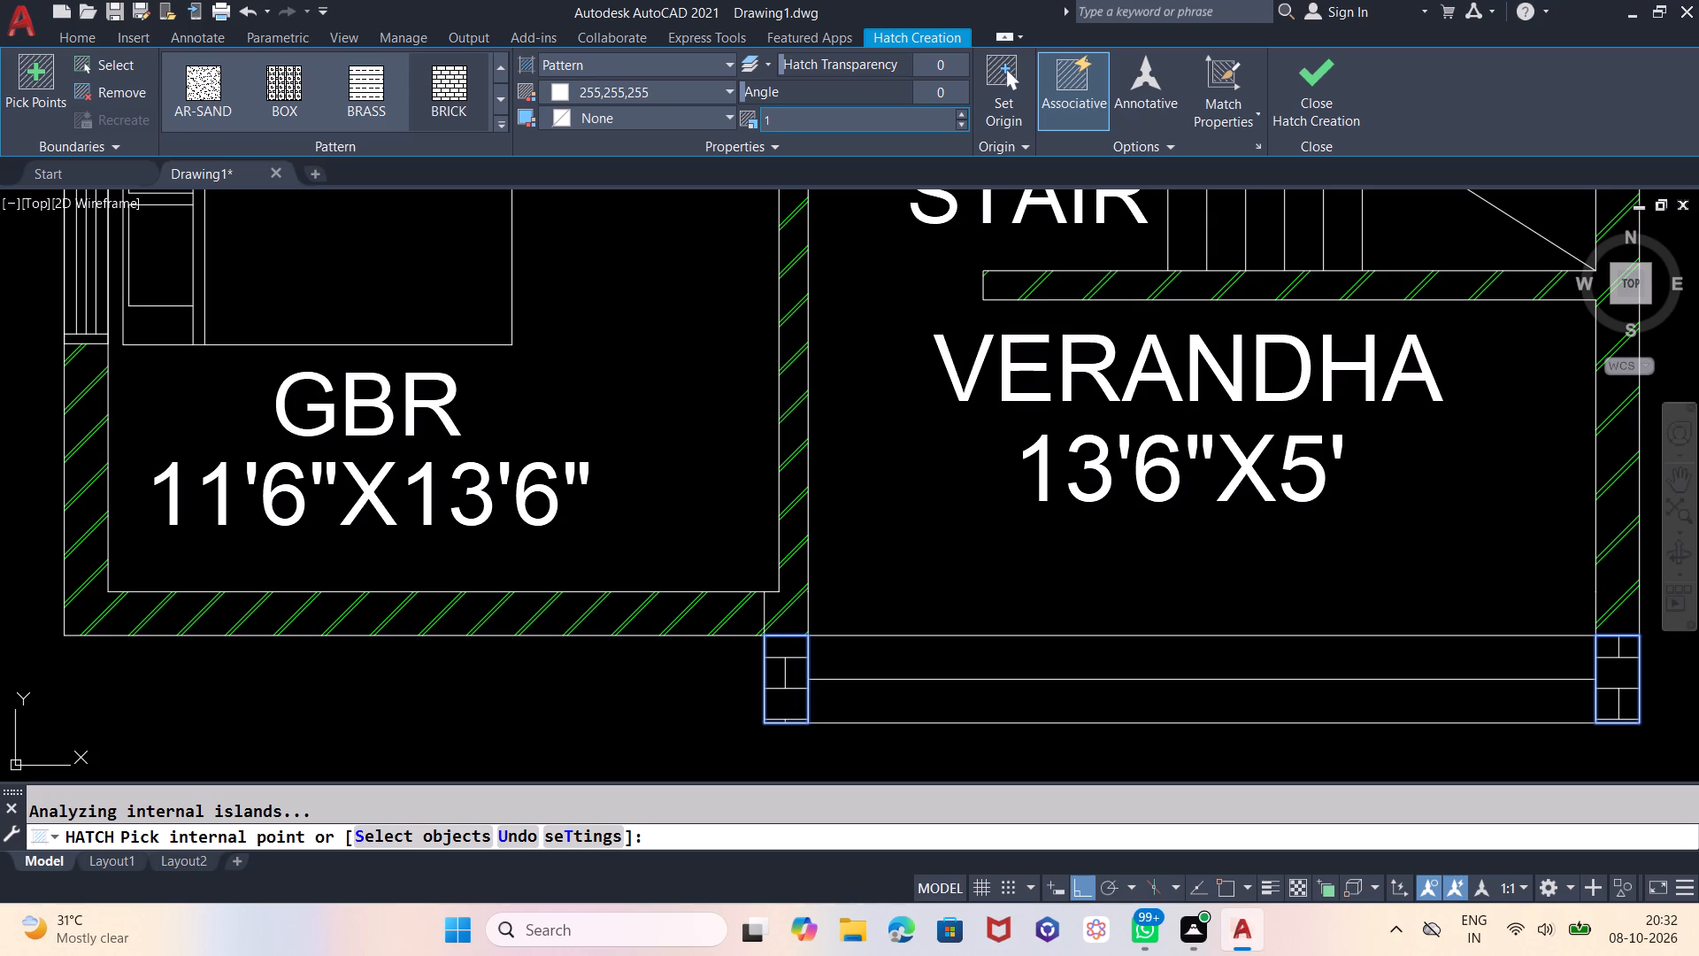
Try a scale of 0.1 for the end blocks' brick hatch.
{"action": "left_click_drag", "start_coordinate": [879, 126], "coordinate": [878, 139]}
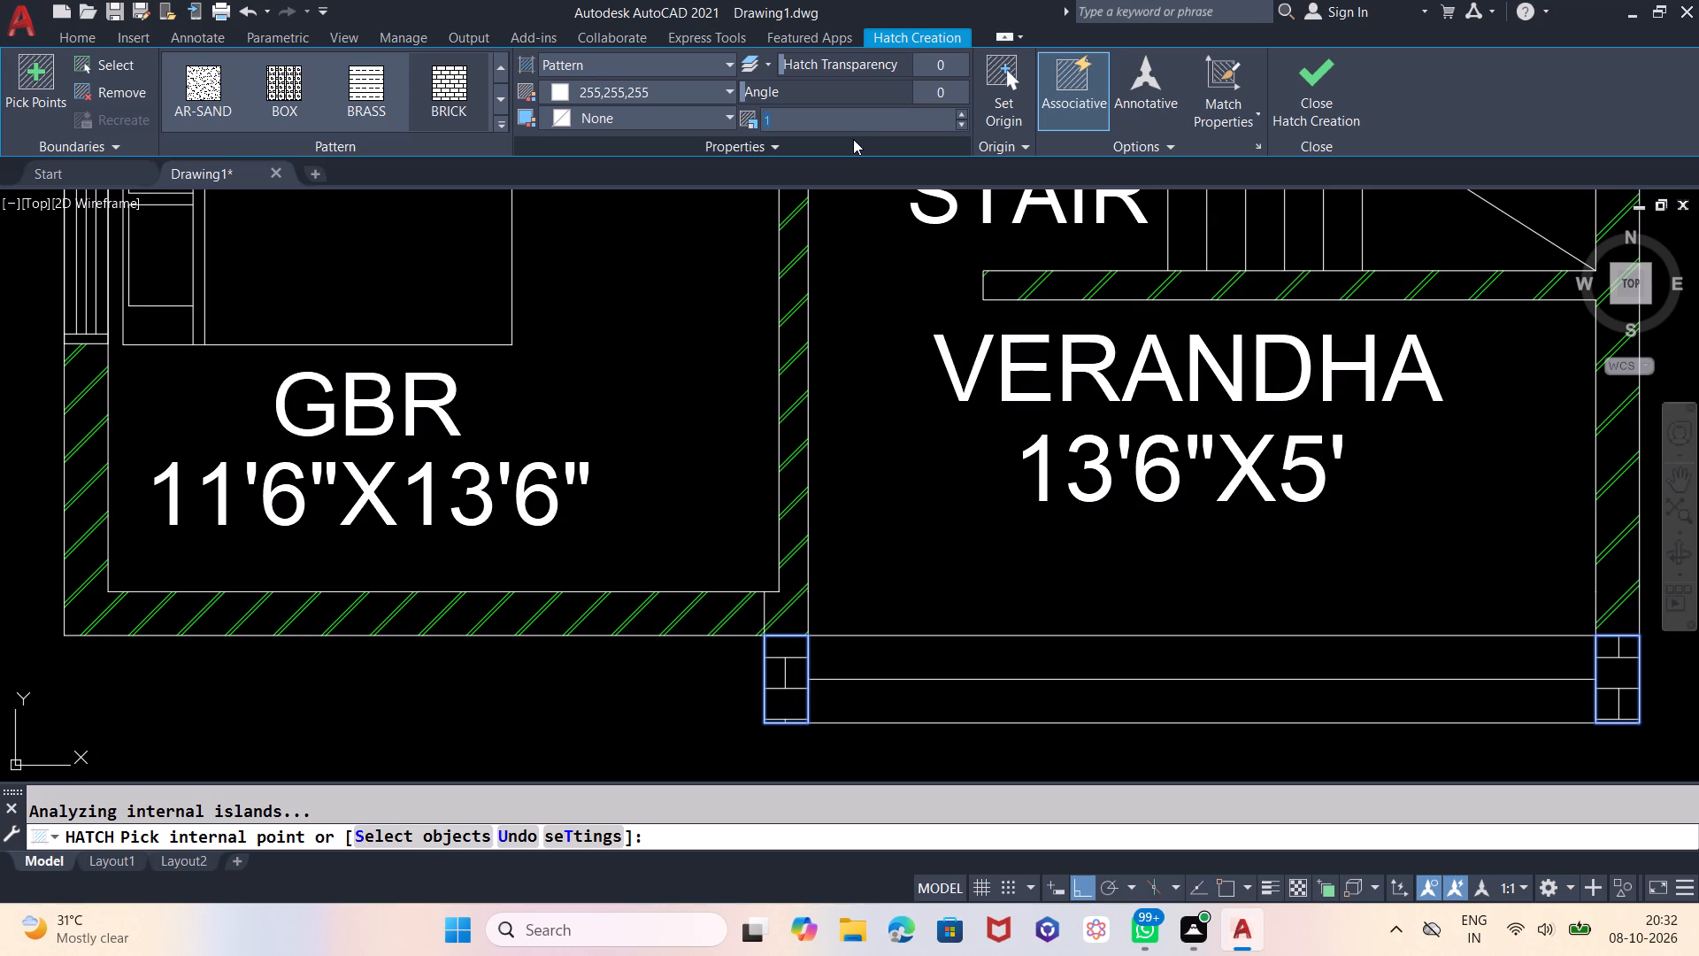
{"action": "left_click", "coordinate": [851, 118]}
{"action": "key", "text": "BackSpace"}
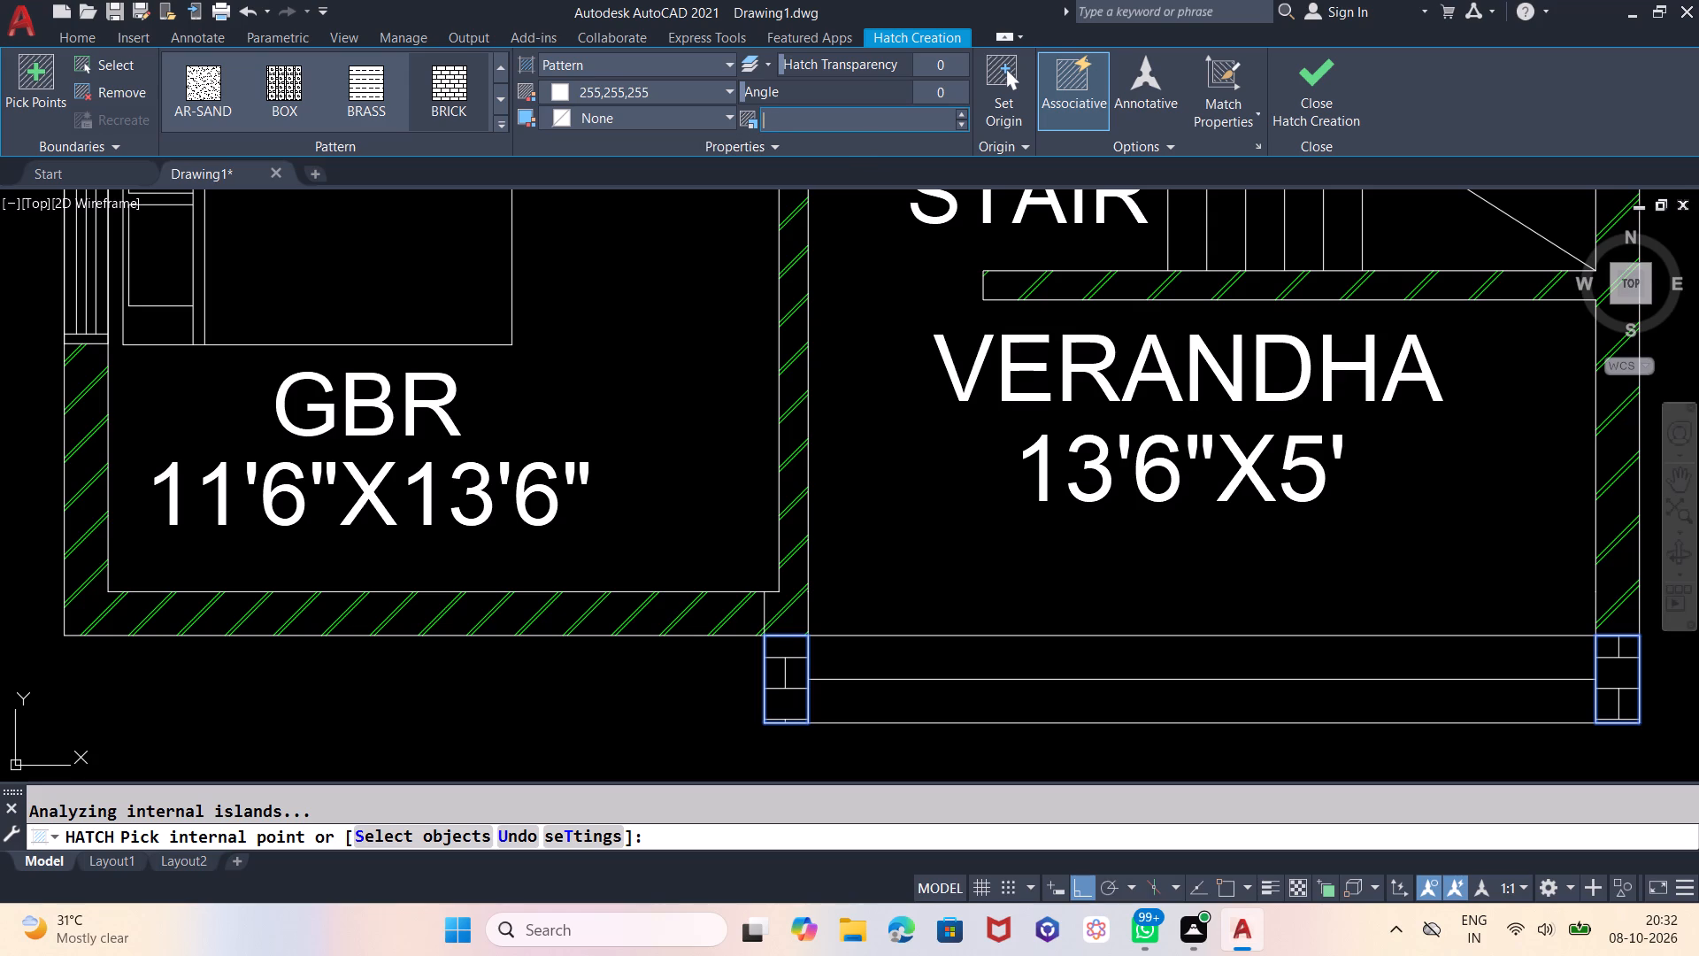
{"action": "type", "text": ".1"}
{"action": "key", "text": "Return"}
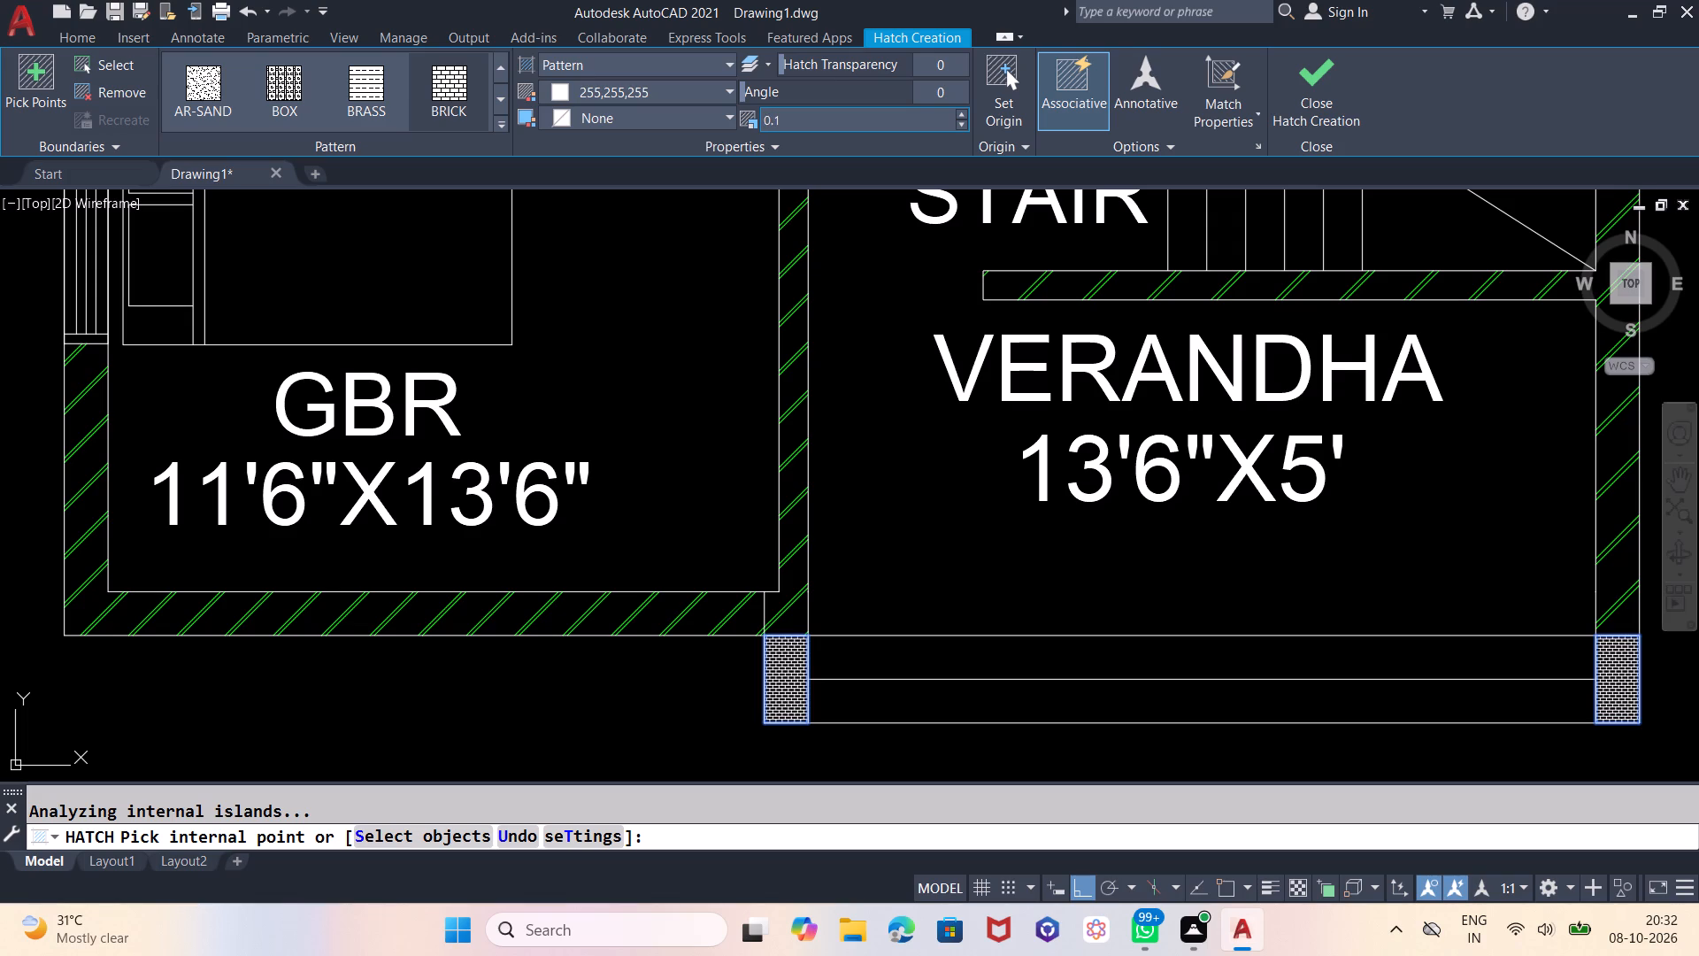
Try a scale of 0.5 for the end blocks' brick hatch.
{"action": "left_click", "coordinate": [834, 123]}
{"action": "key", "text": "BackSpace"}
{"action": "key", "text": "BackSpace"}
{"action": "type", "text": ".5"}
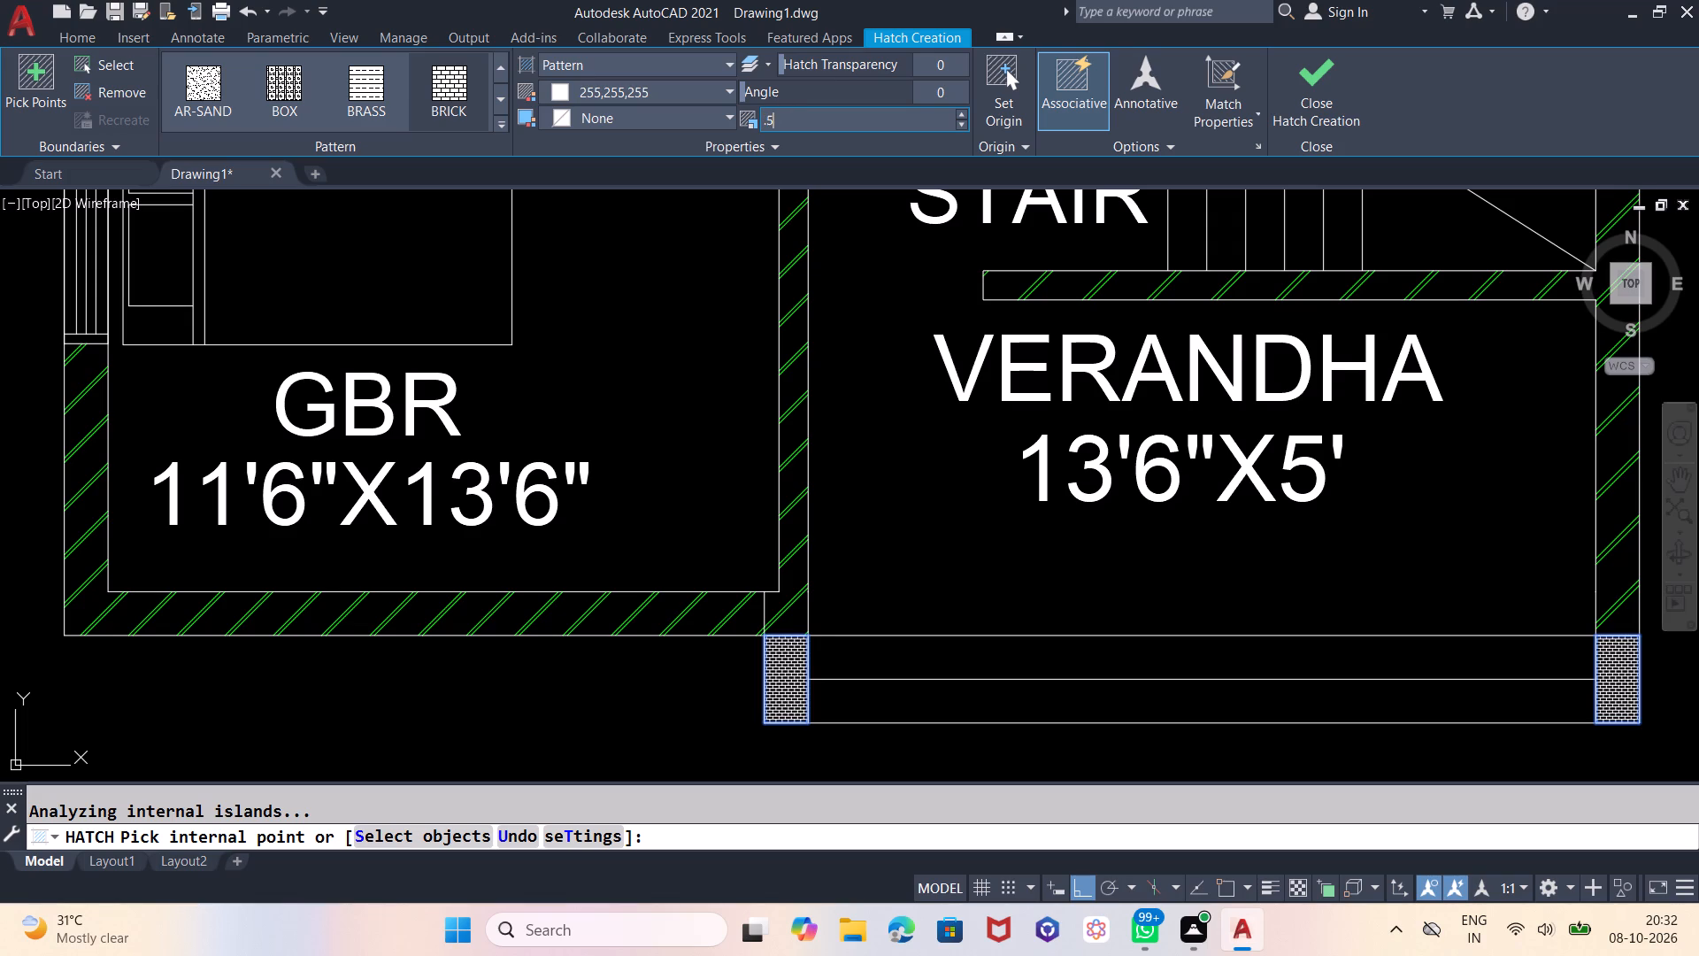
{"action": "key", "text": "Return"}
Set the scale of the end blocks' brick hatch to 0.2.
{"action": "left_click", "coordinate": [833, 123]}
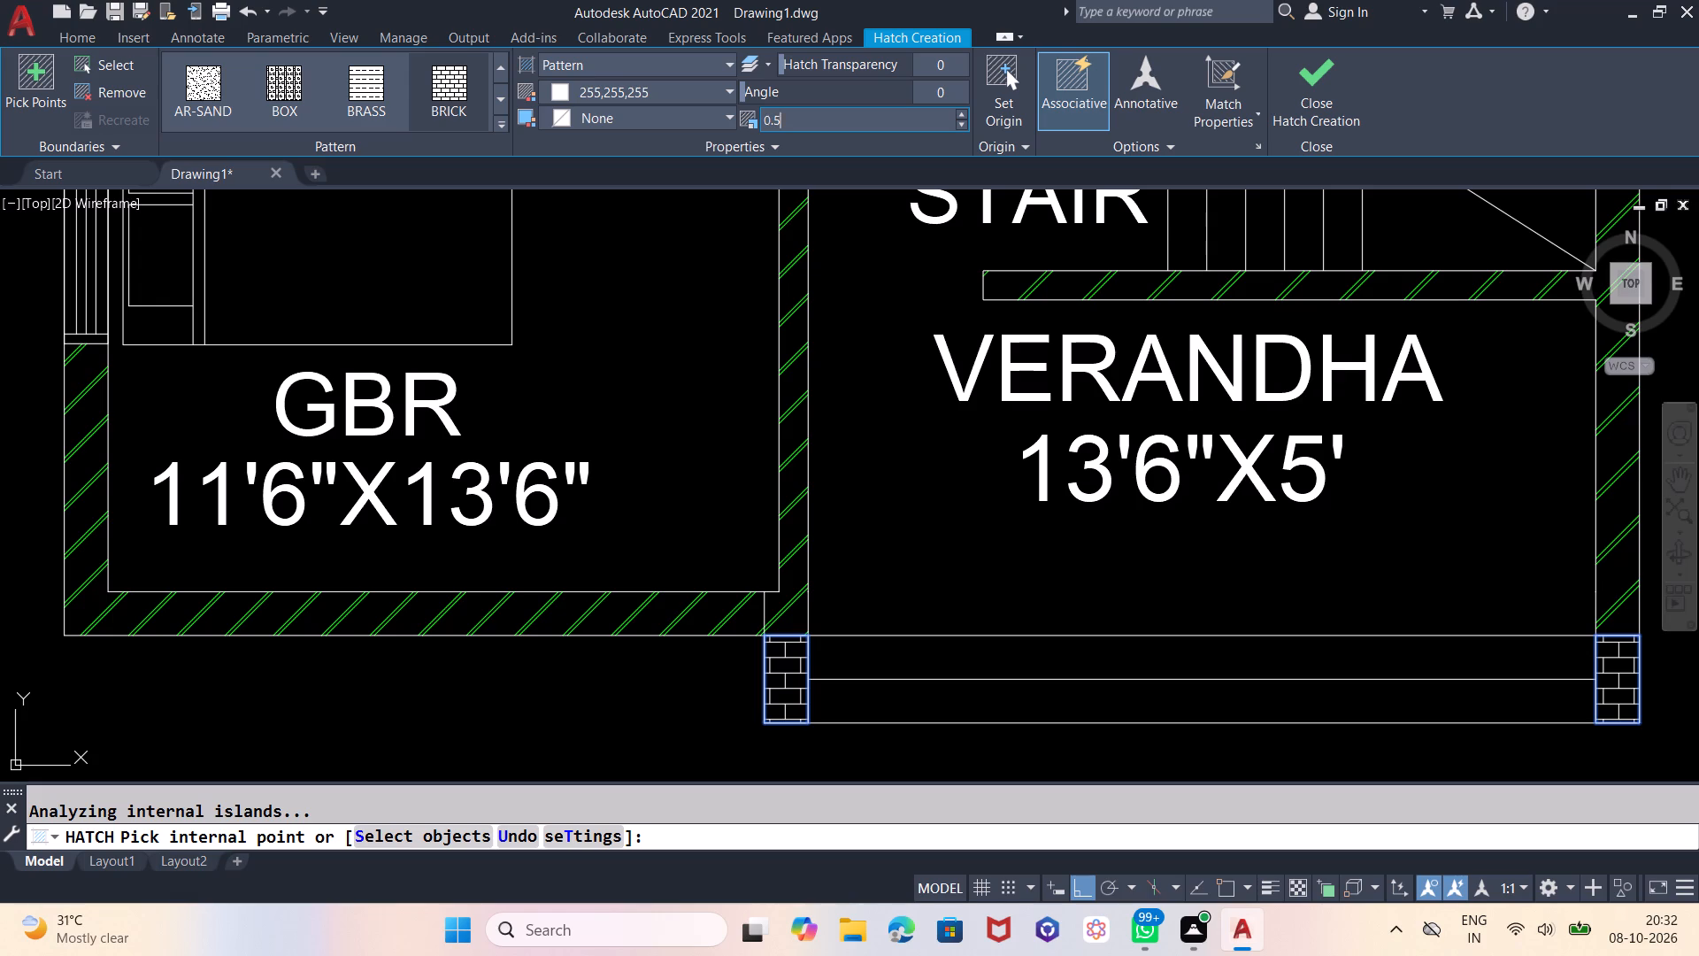
{"action": "key", "text": "BackSpace"}
{"action": "key", "text": "BackSpace"}
{"action": "type", "text": ".2"}
{"action": "key", "text": "Return"}
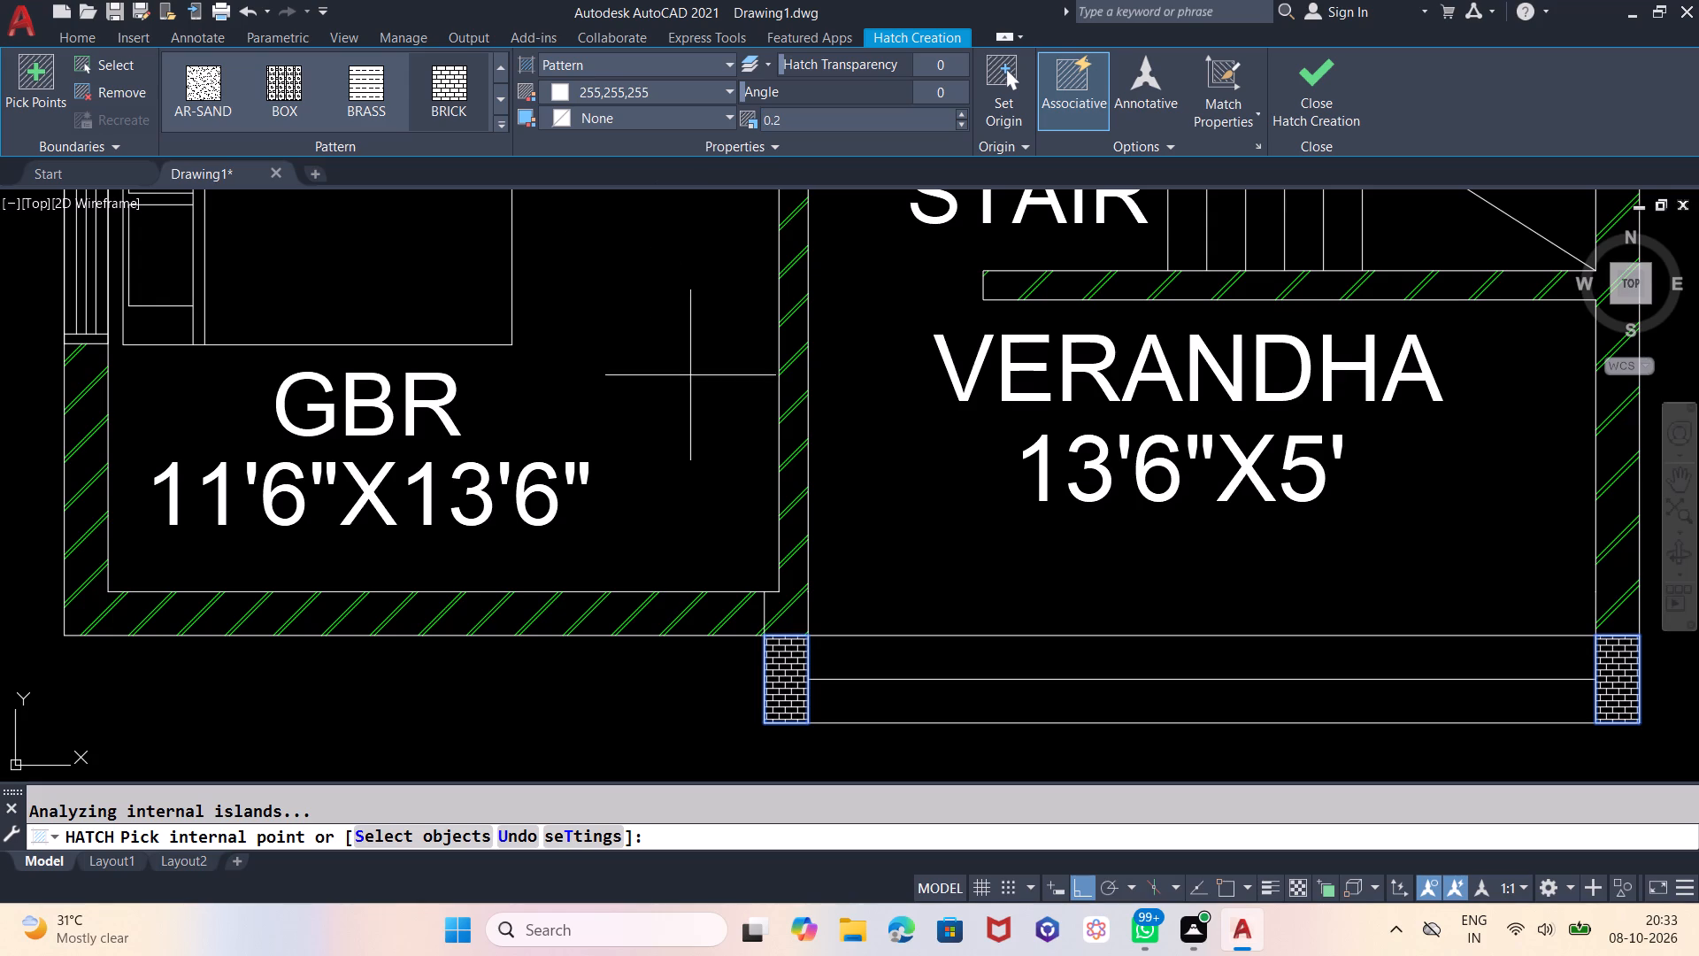
{"action": "scroll", "coordinate": [668, 388], "scroll_direction": "down", "scroll_amount": 2}
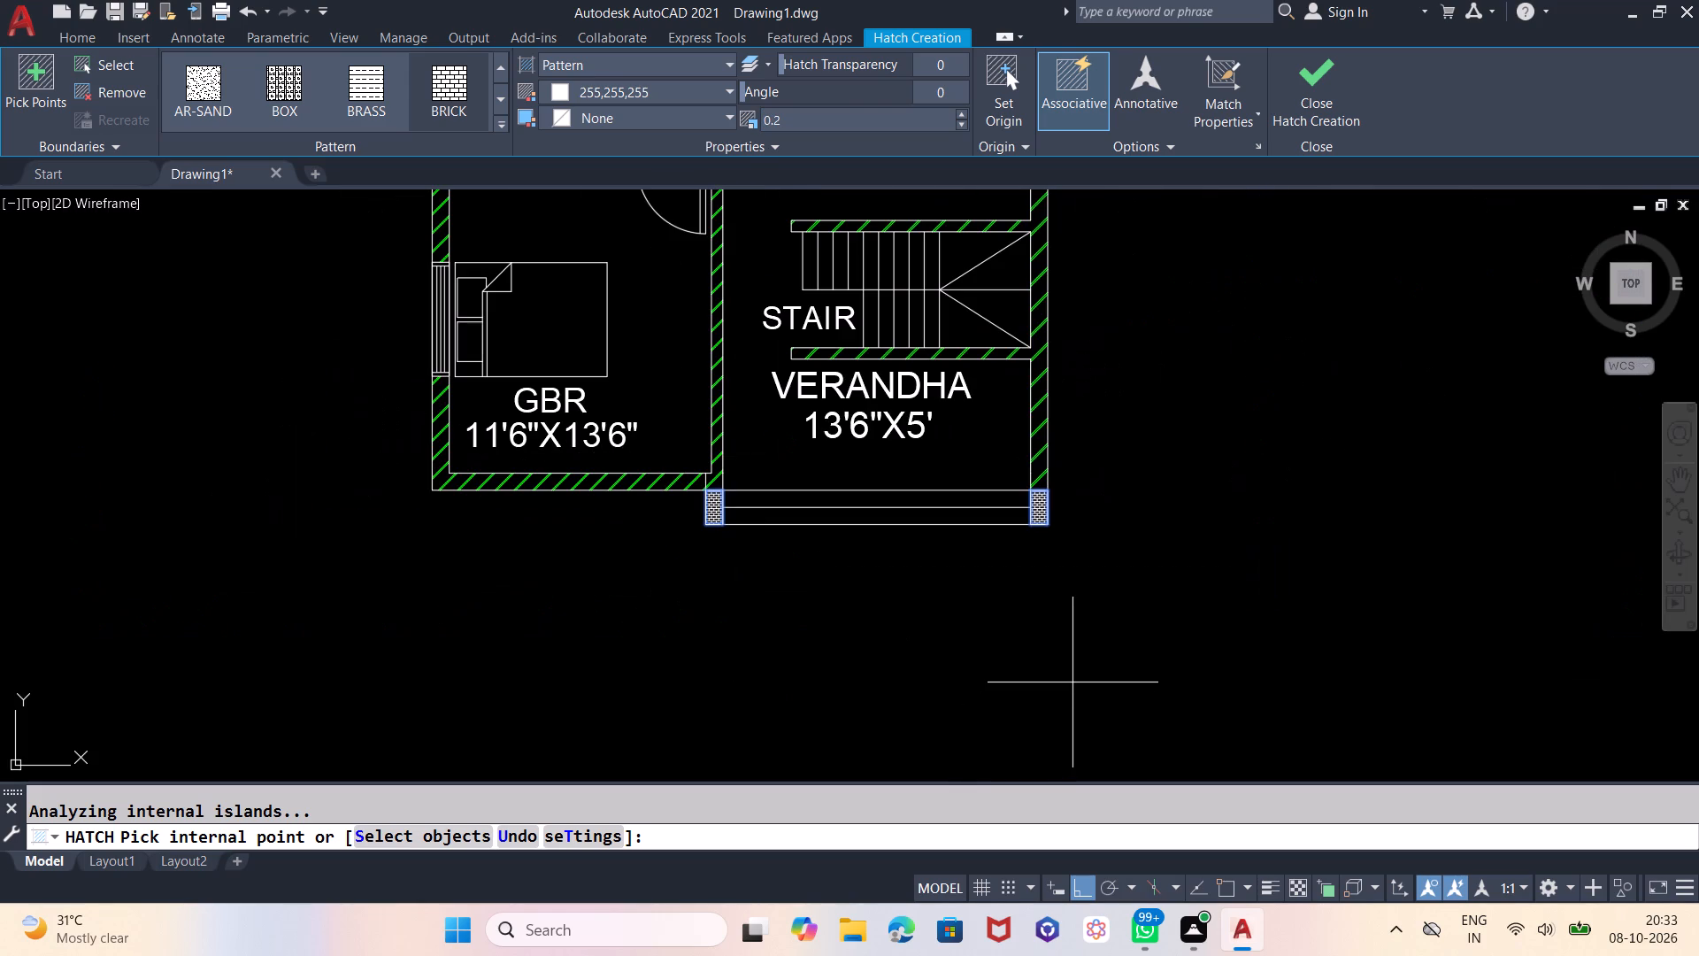
Finish the brick hatch on the two end blocks of the verandha's front strip.
{"action": "key", "text": "Return"}
{"action": "scroll", "coordinate": [1068, 685], "scroll_direction": "down", "scroll_amount": 1}
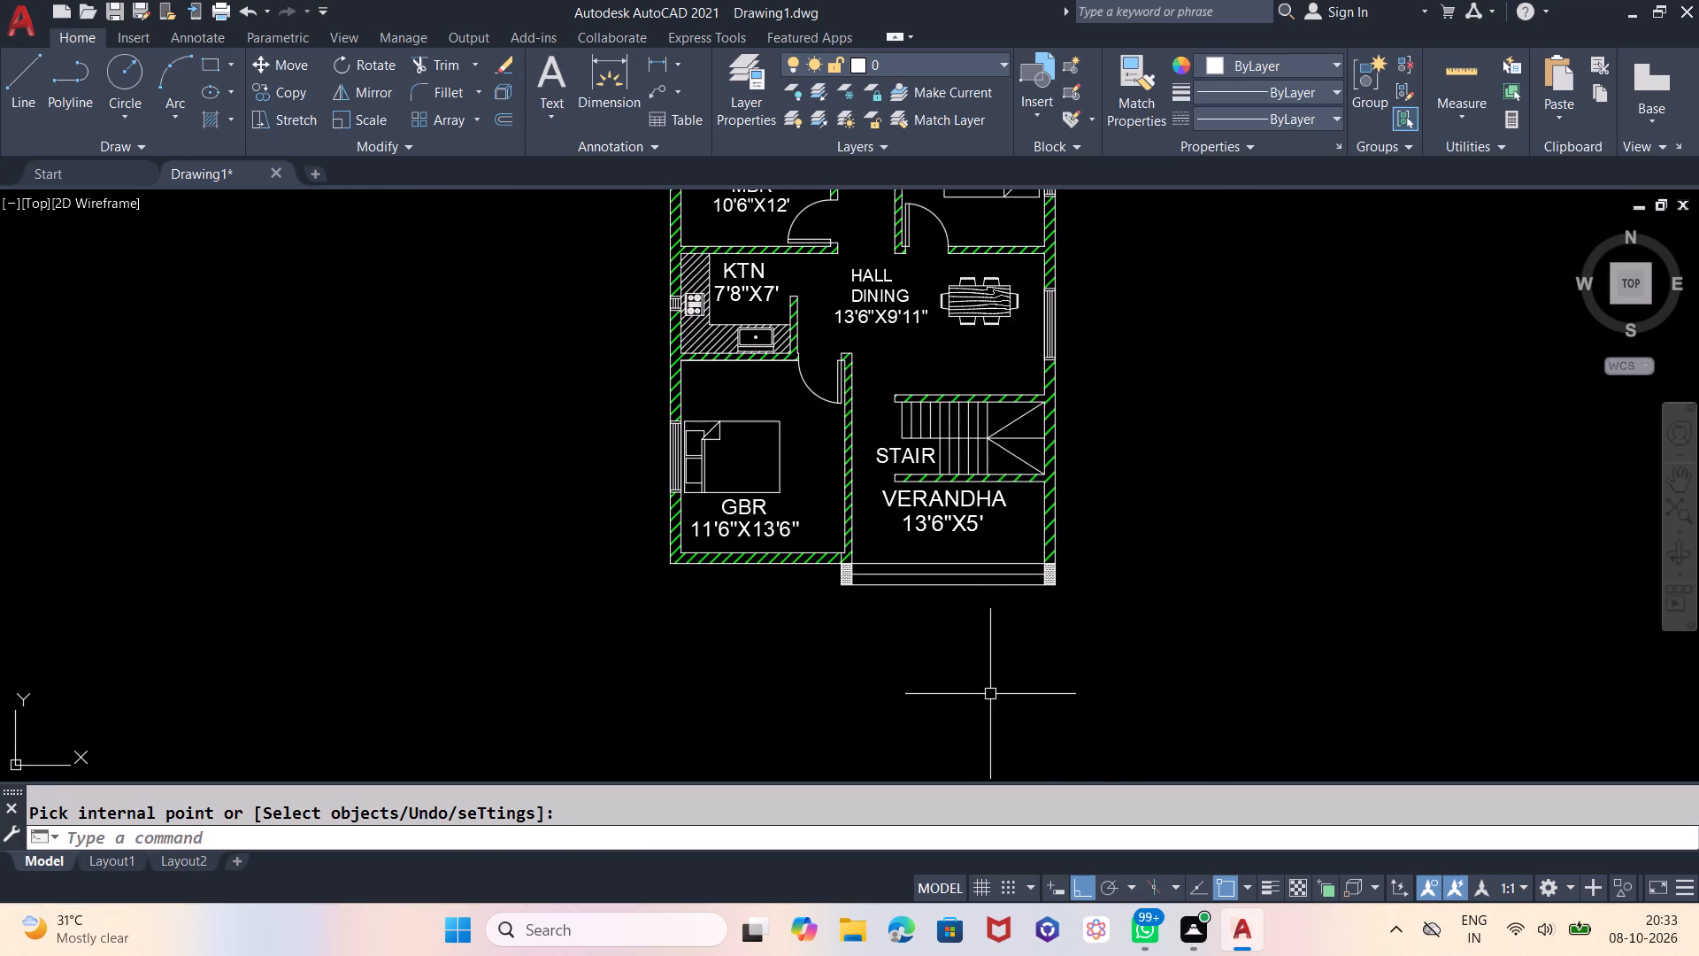
{"action": "scroll", "coordinate": [925, 713], "scroll_direction": "down", "scroll_amount": 1}
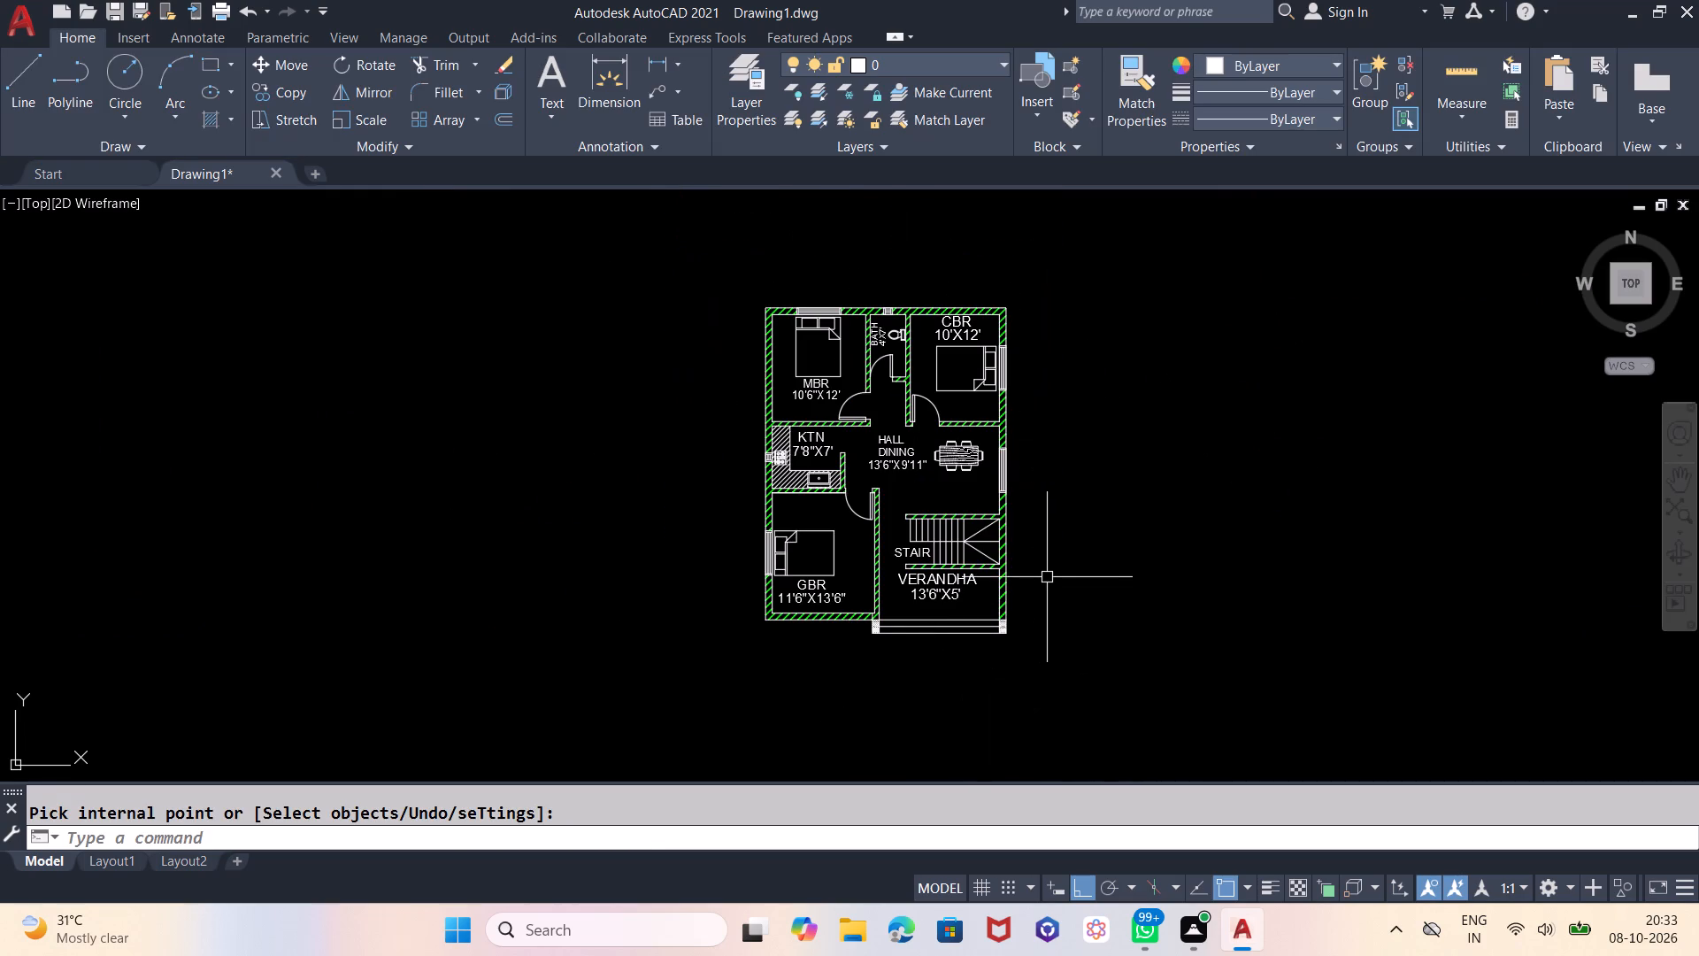
Dimension the floor plan's overall width between its two outer top corners, placing the dimension line just above the top wall.
{"action": "key", "text": "z"}
{"action": "key", "text": "Return"}
{"action": "key", "text": "e"}
{"action": "key", "text": "Return"}
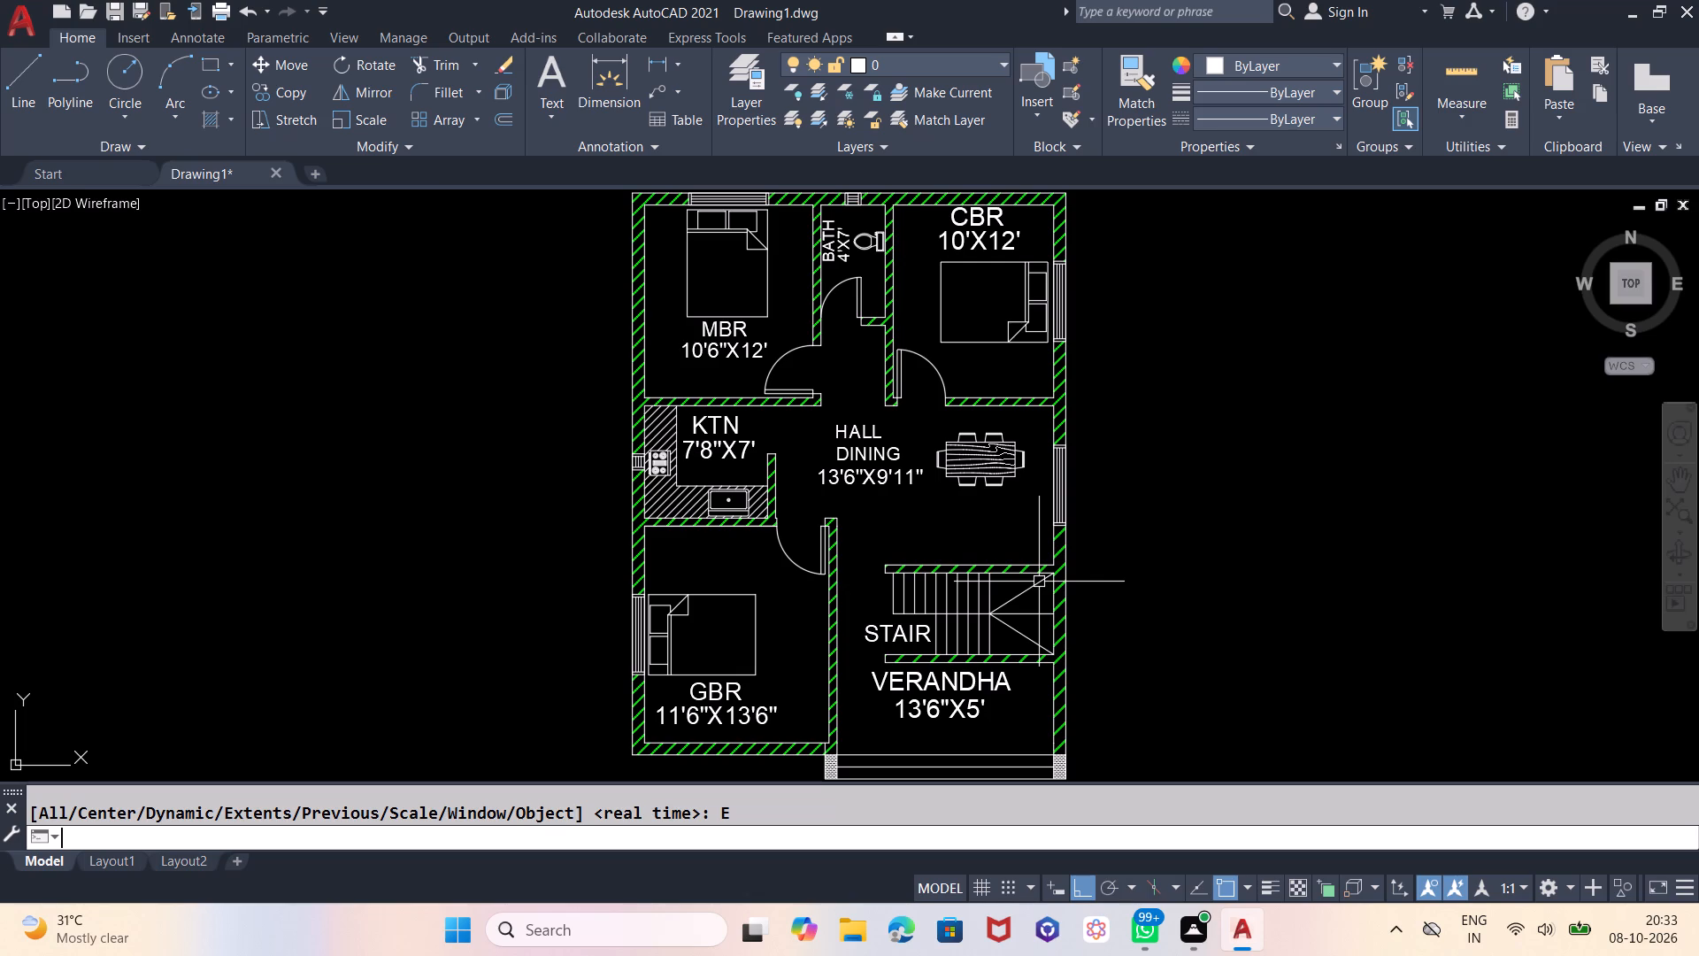
{"action": "left_click", "coordinate": [621, 65]}
{"action": "scroll", "coordinate": [737, 459], "scroll_direction": "down", "scroll_amount": 1}
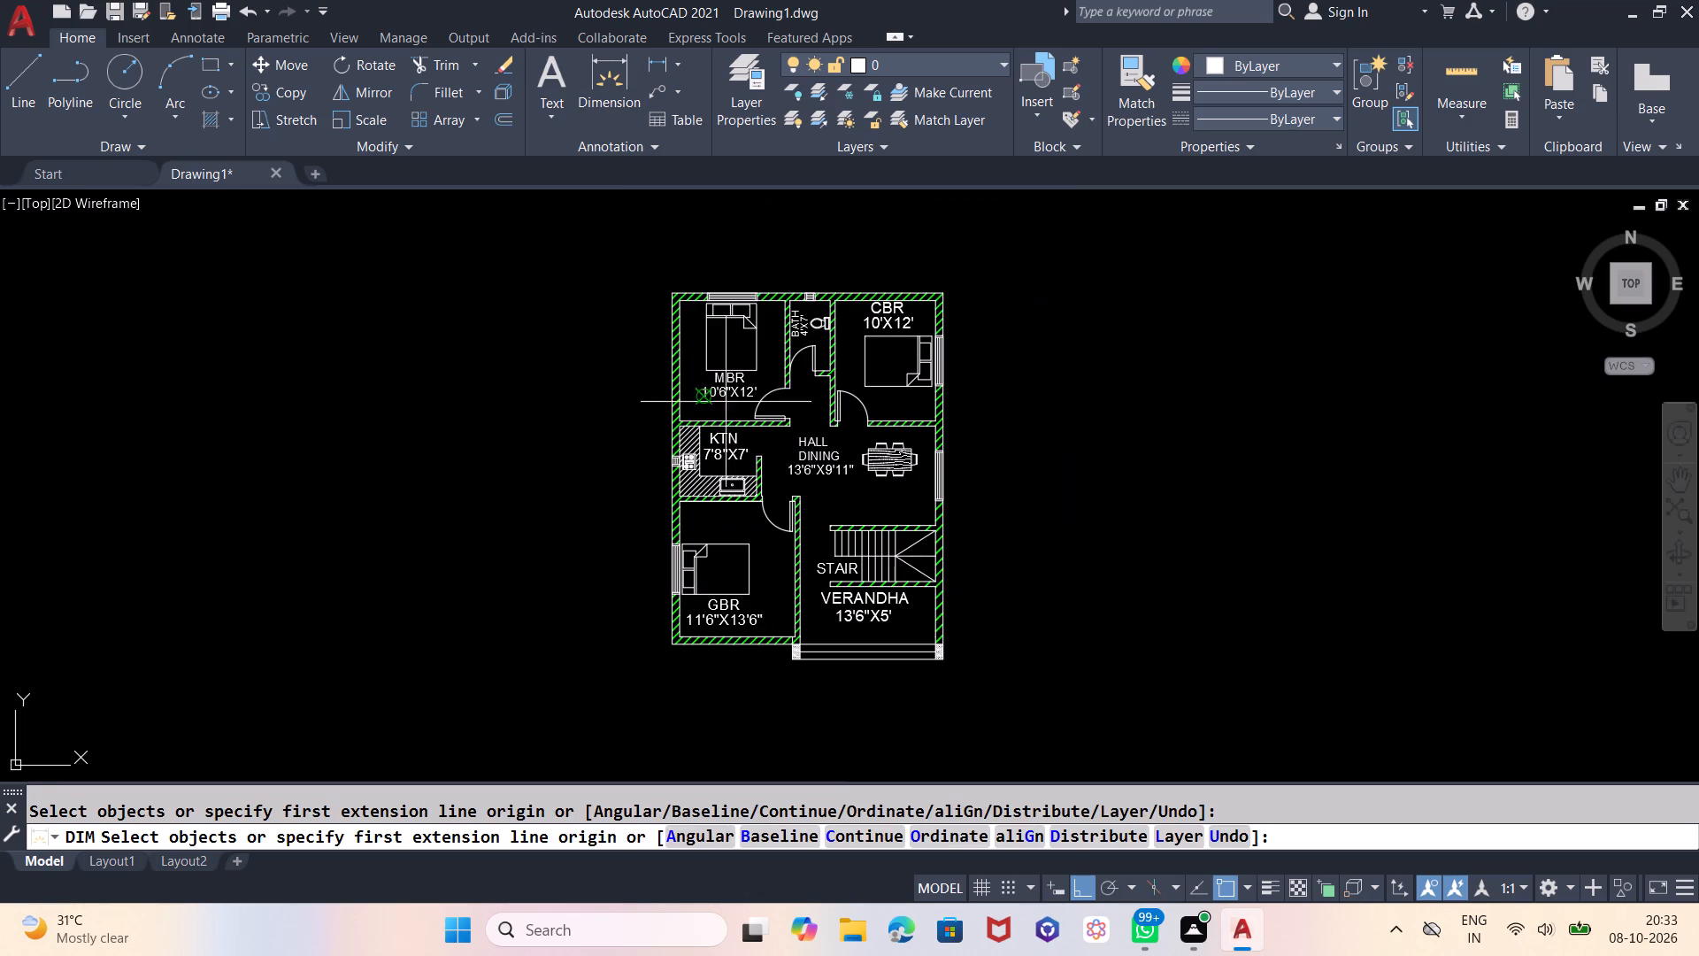
{"action": "left_click", "coordinate": [670, 295]}
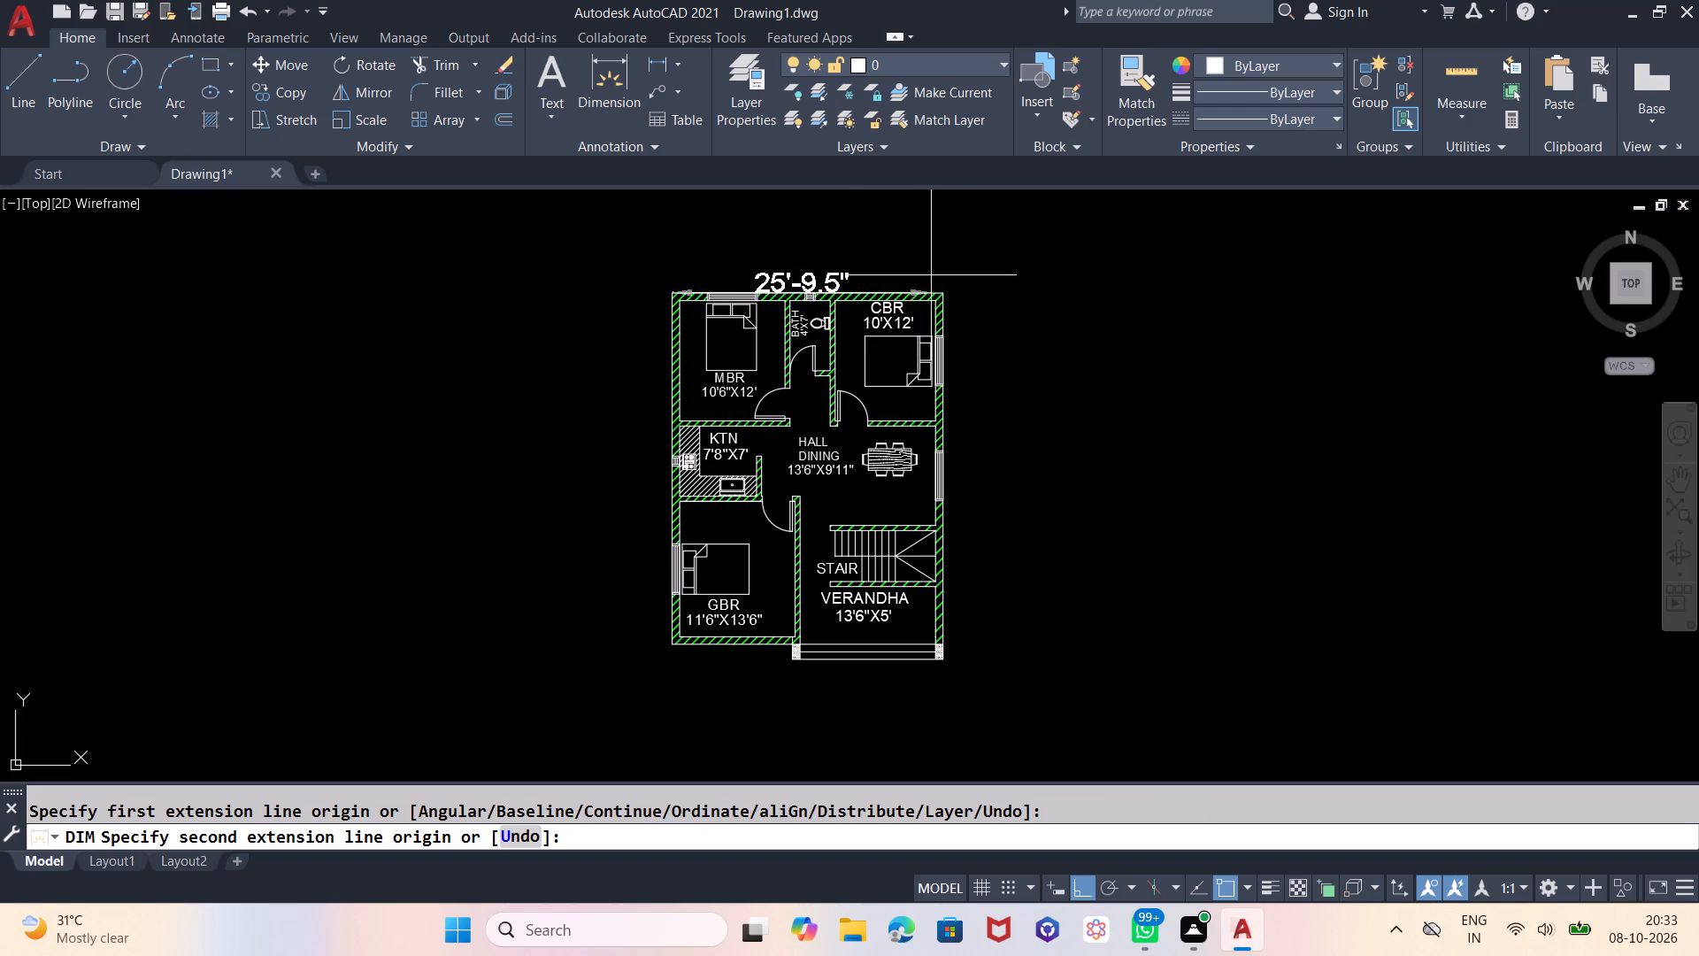
{"action": "left_click", "coordinate": [943, 289]}
{"action": "left_click", "coordinate": [942, 274]}
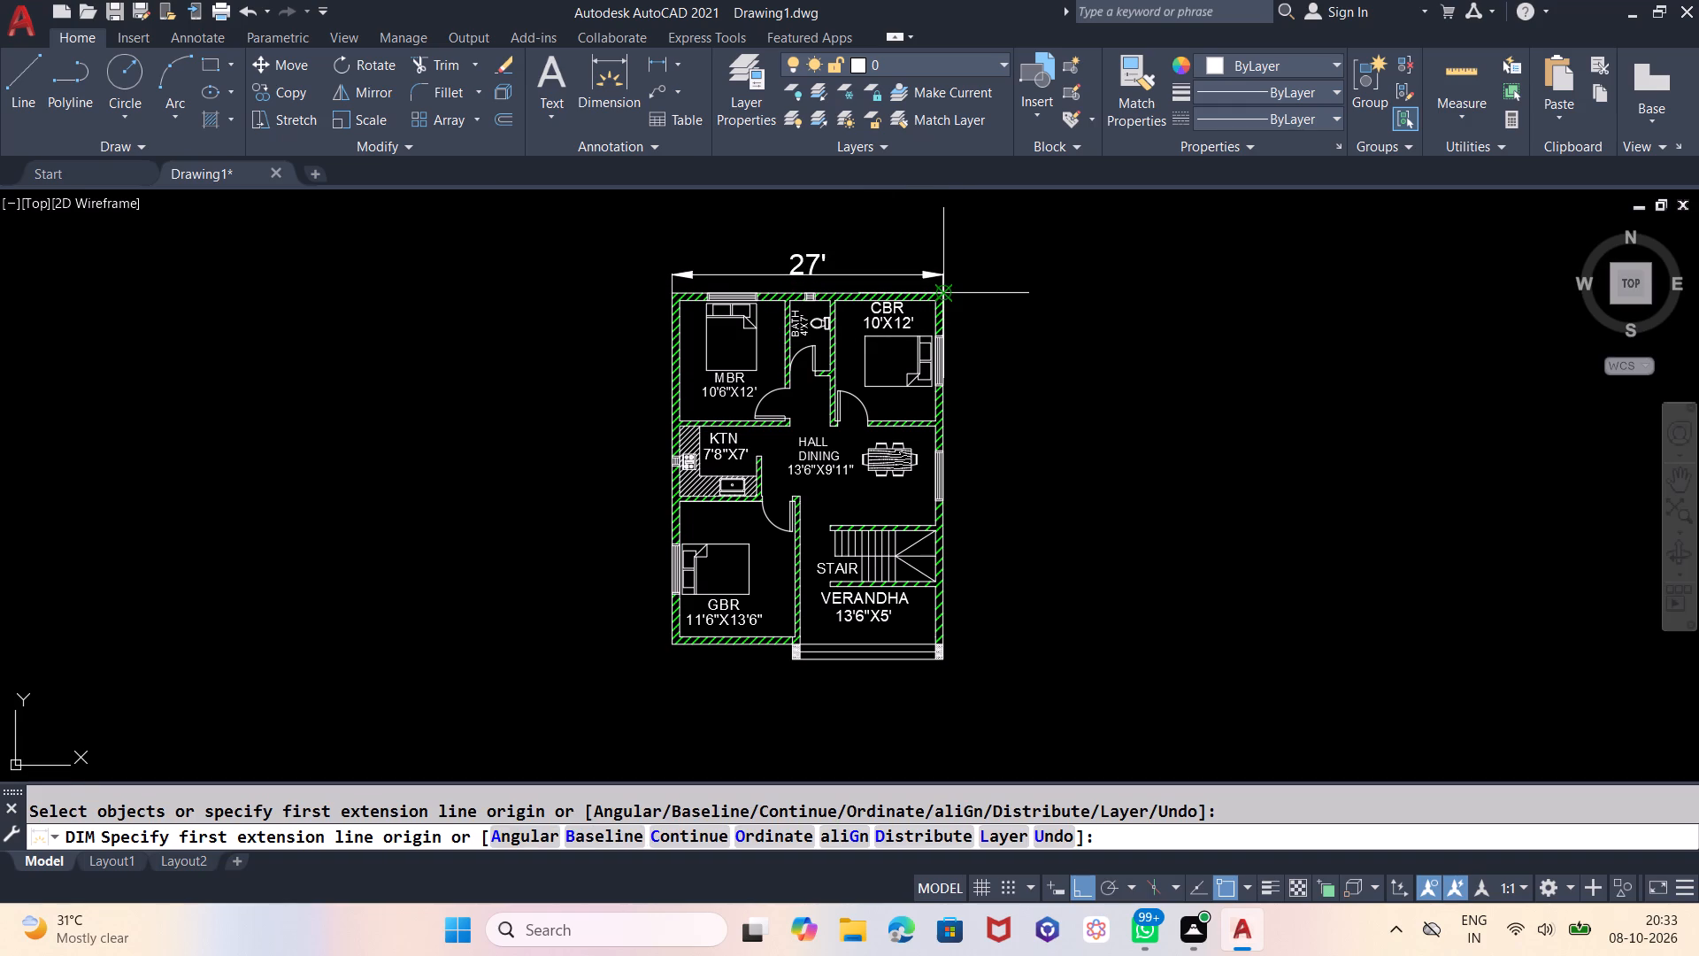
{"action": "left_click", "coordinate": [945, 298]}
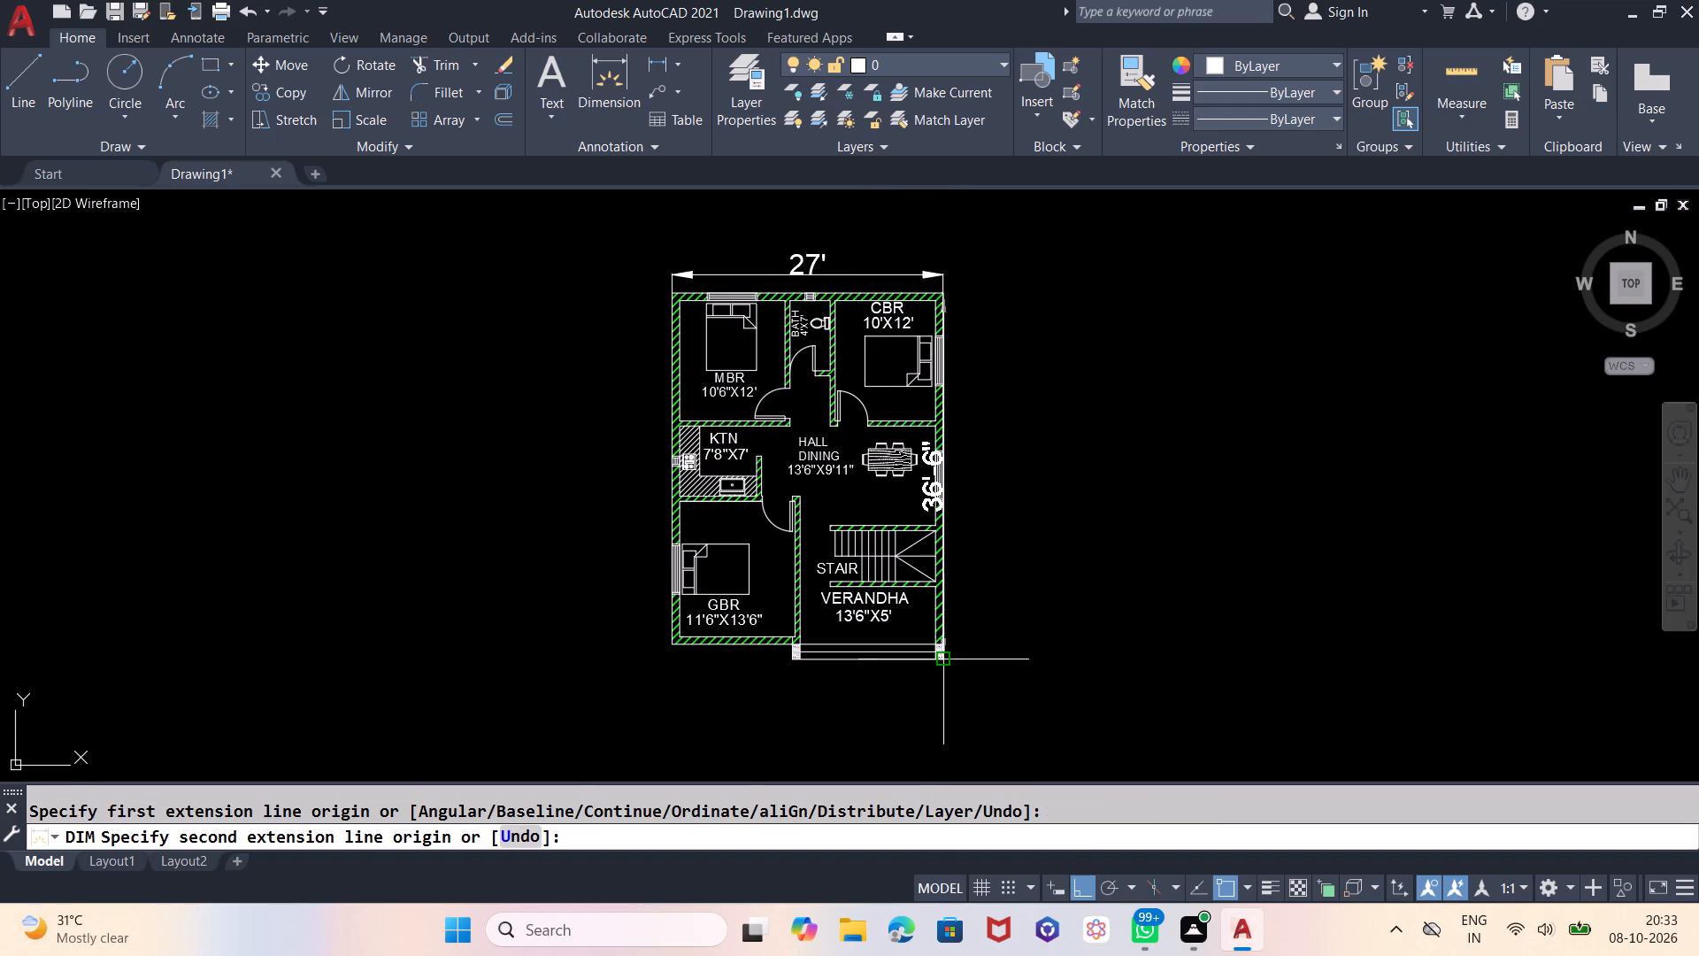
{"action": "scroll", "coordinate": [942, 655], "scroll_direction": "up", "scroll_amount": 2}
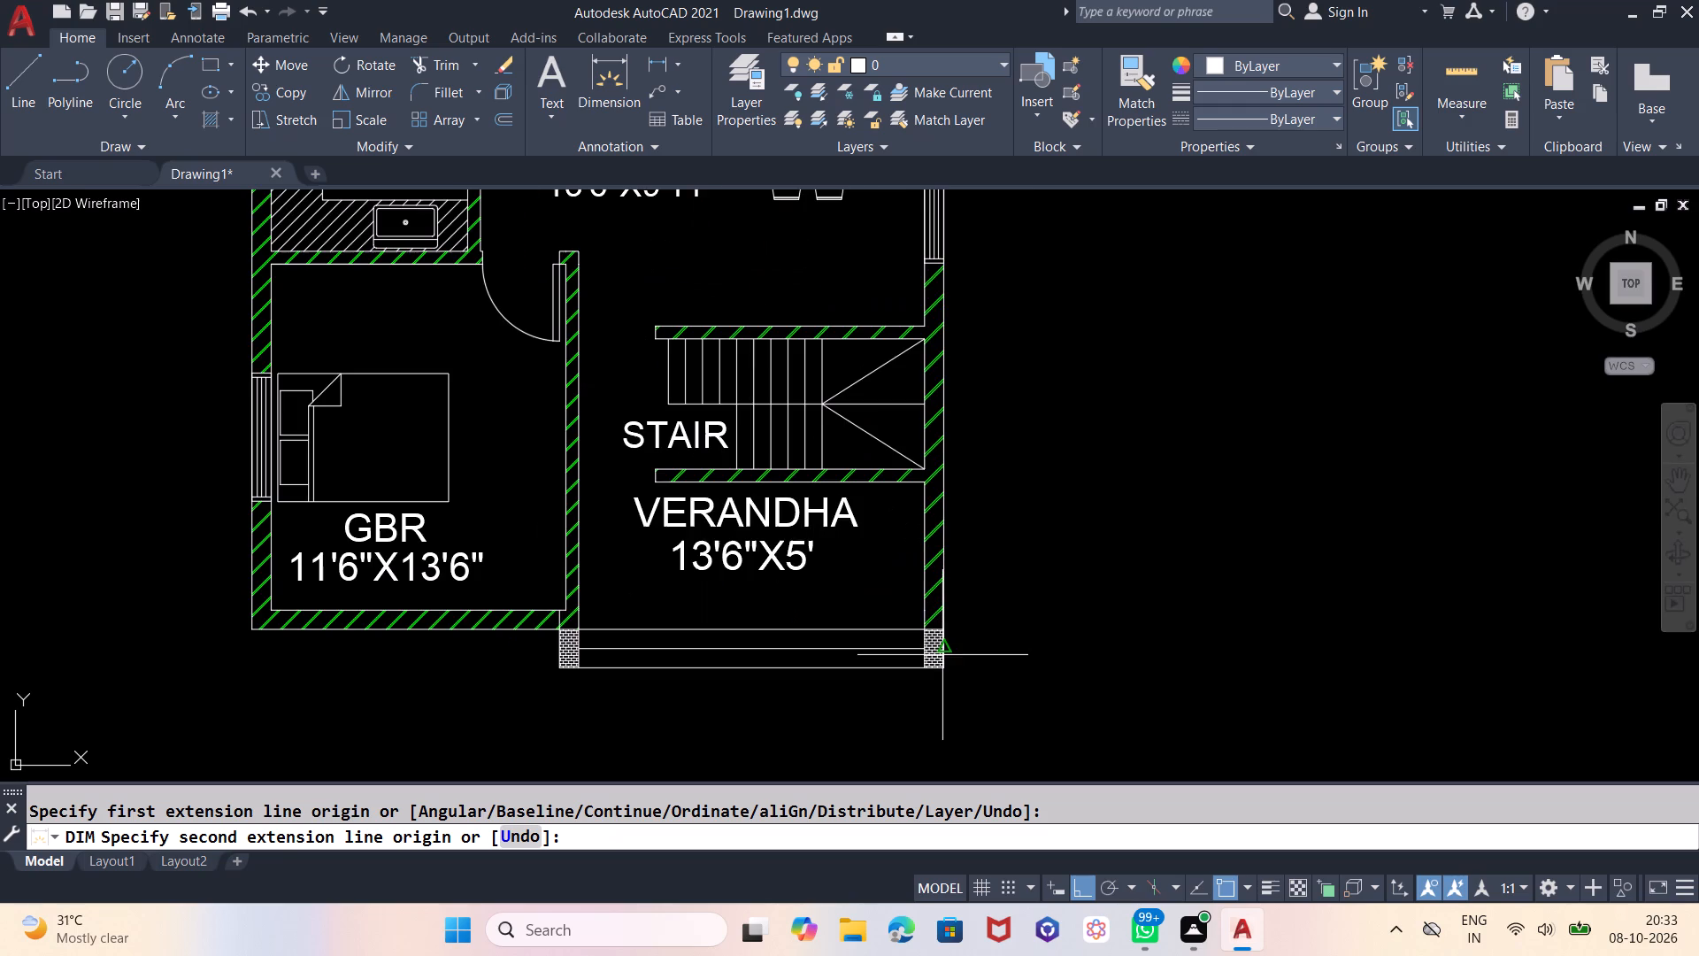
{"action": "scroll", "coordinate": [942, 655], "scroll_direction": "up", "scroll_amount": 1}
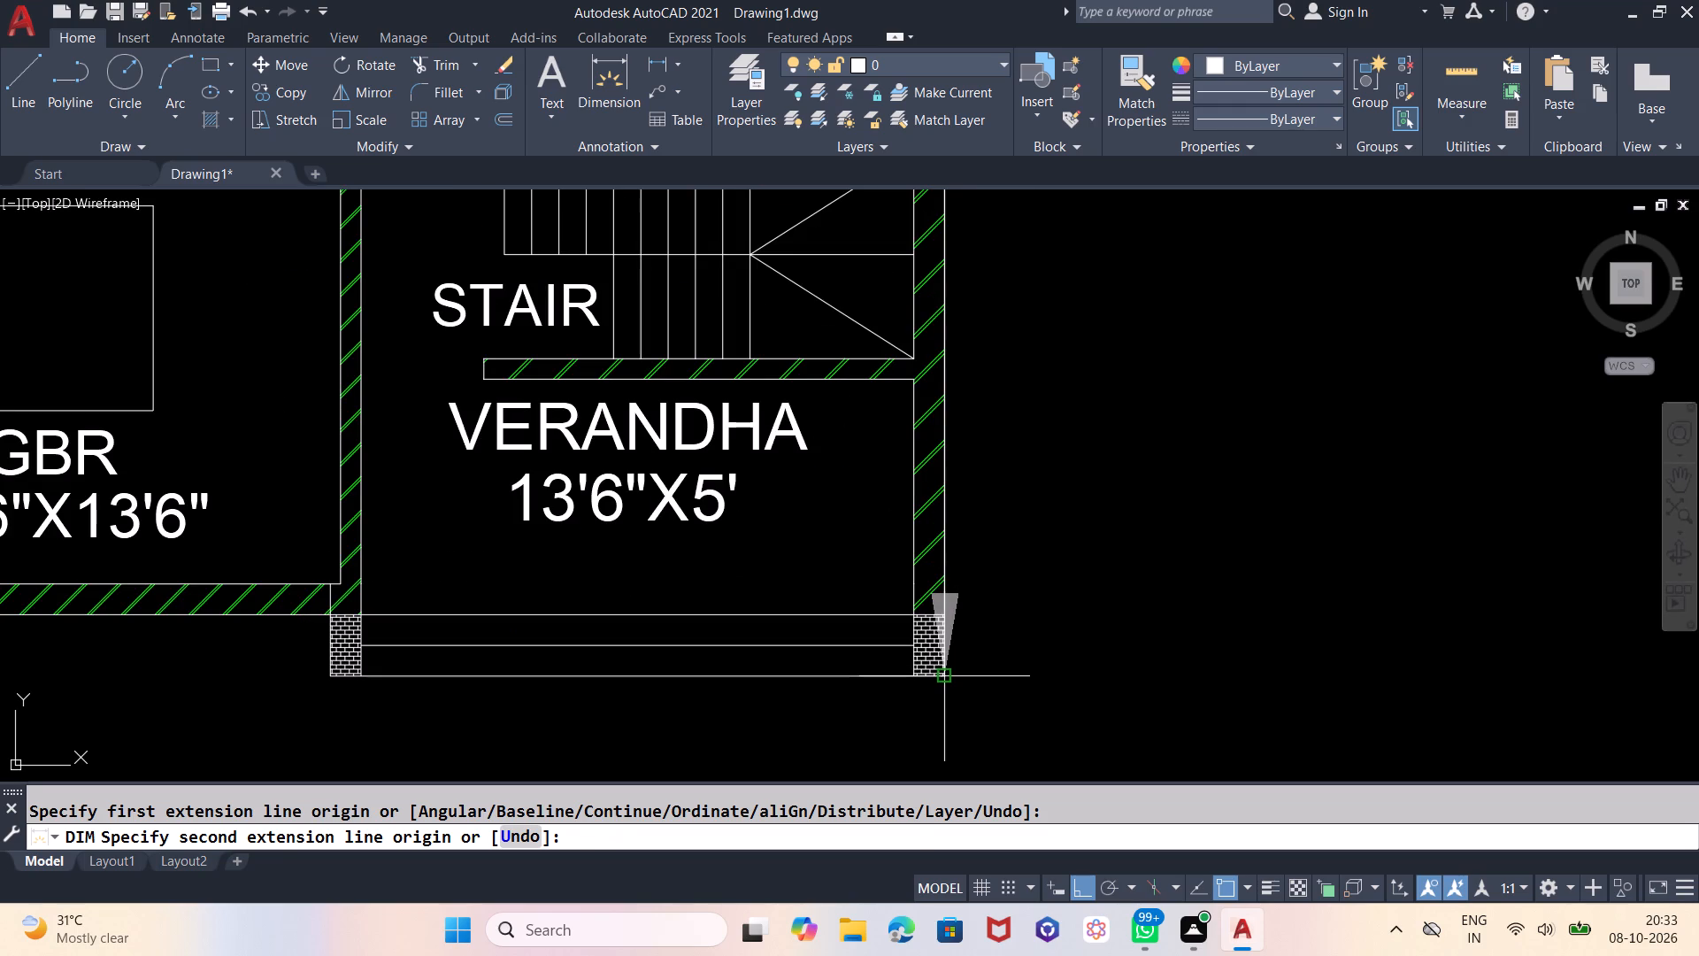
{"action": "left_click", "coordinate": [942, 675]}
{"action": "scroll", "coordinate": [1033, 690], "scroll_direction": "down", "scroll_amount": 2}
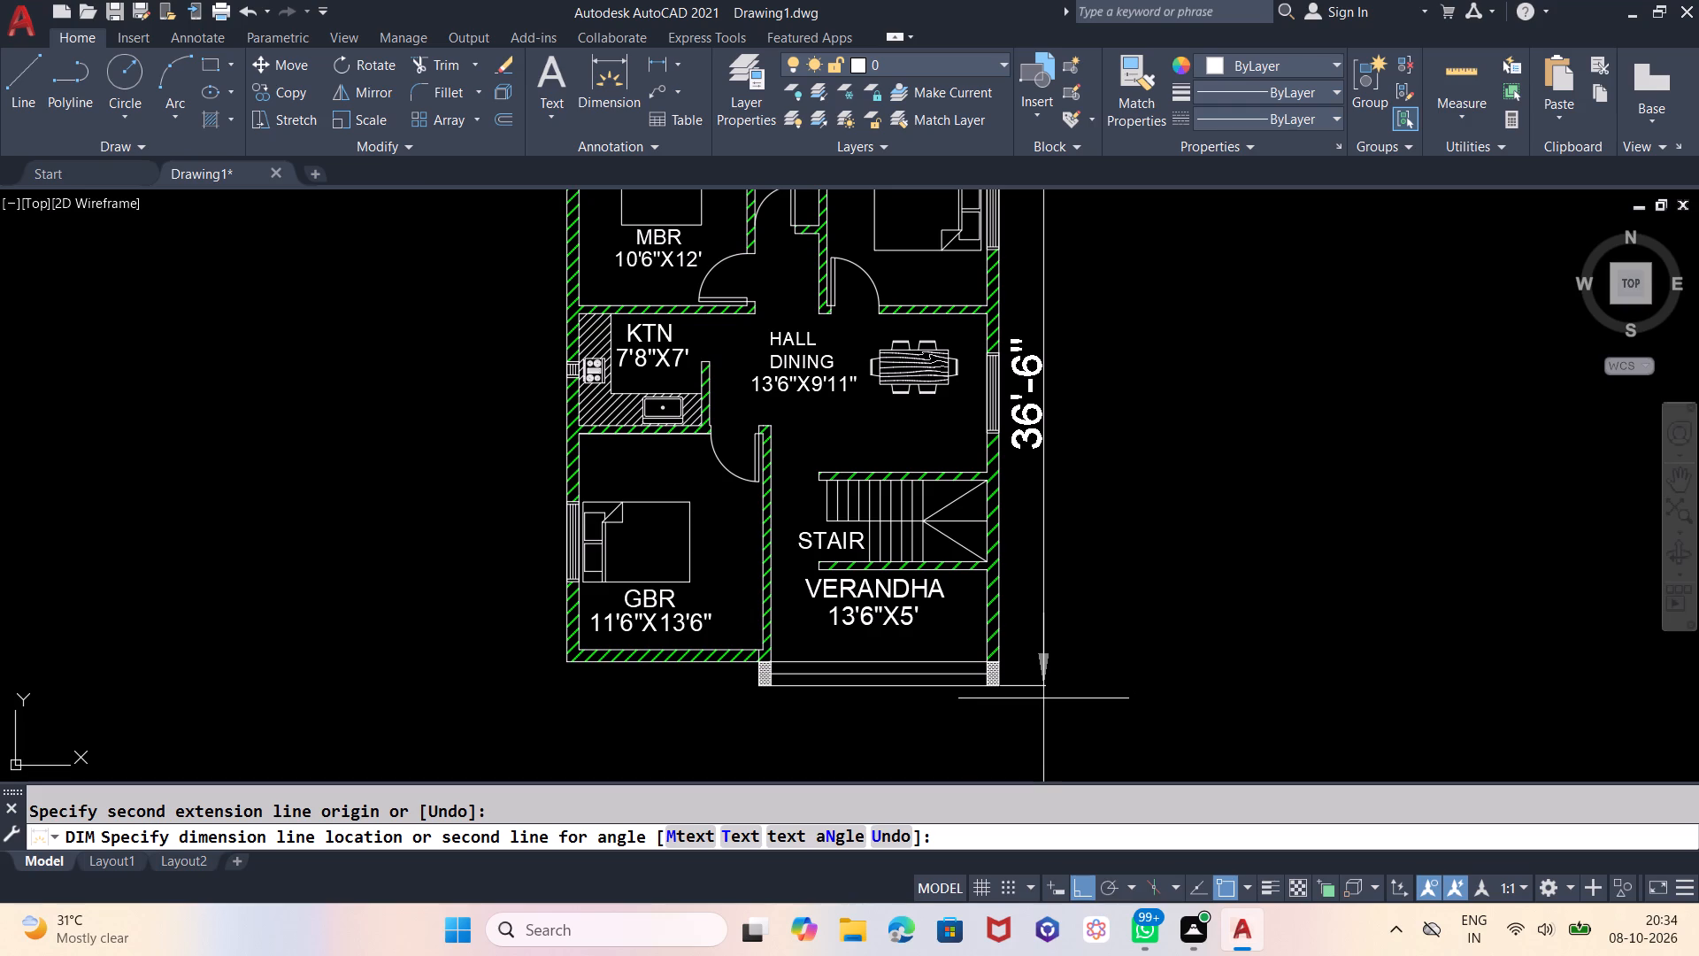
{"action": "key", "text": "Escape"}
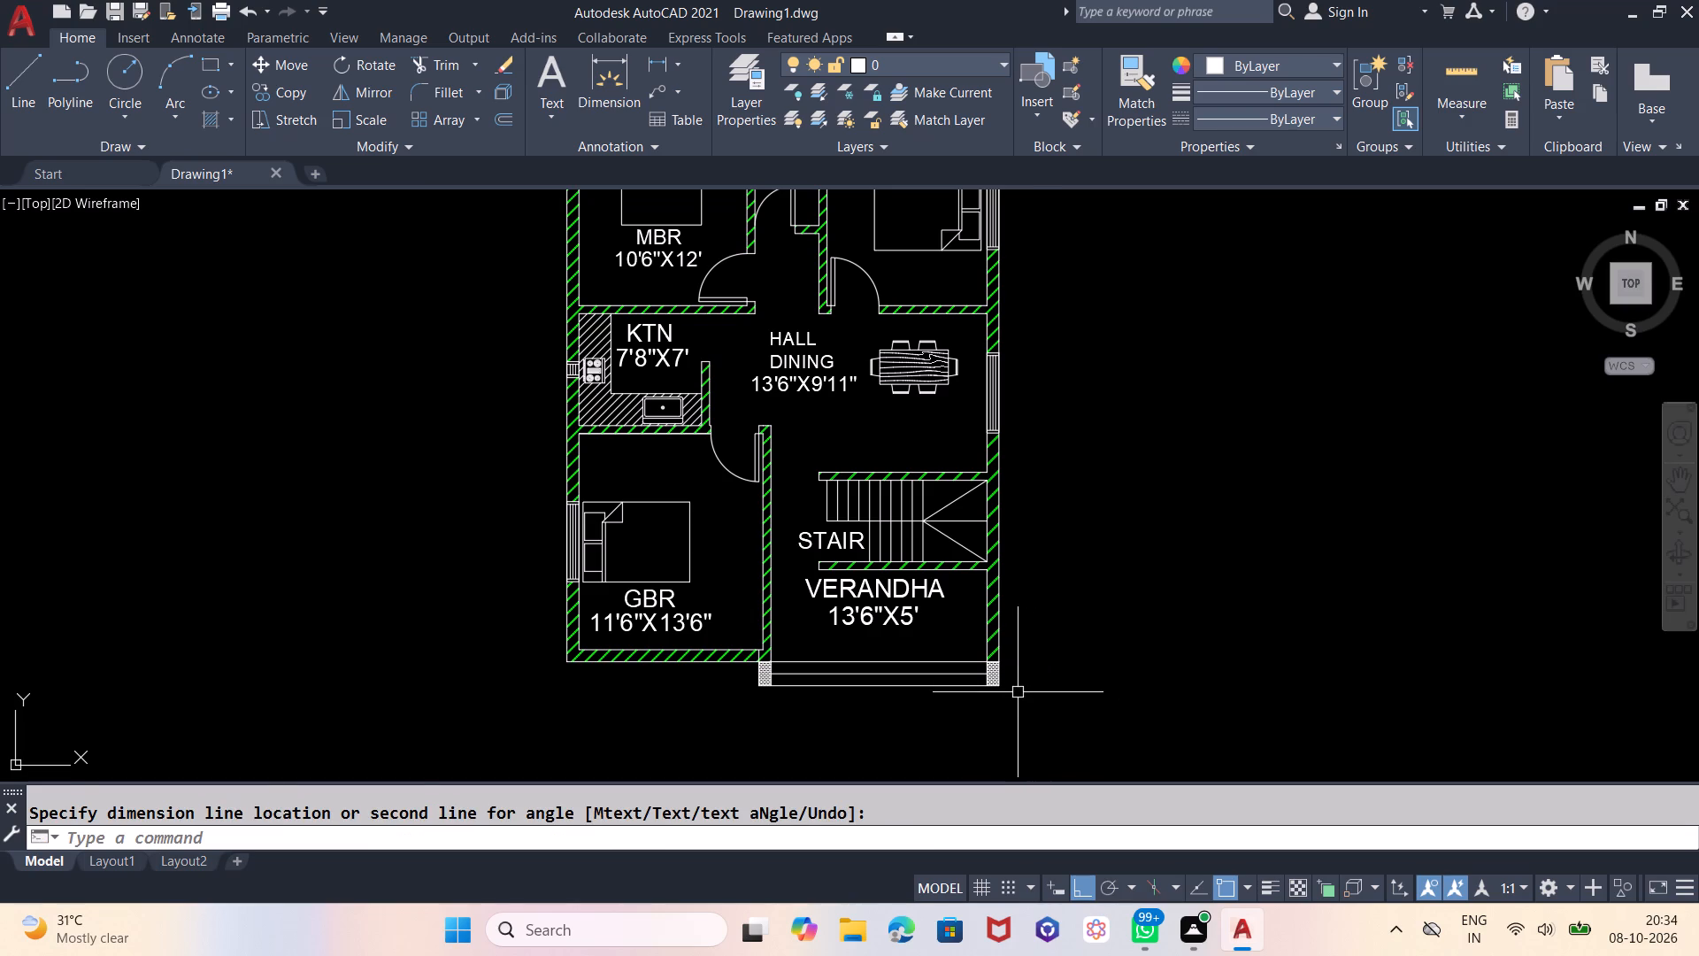
Dimension the outer right wall from its base at the verandha strip to the top corner, placing the dimension line outside the wall.
{"action": "left_click", "coordinate": [602, 57]}
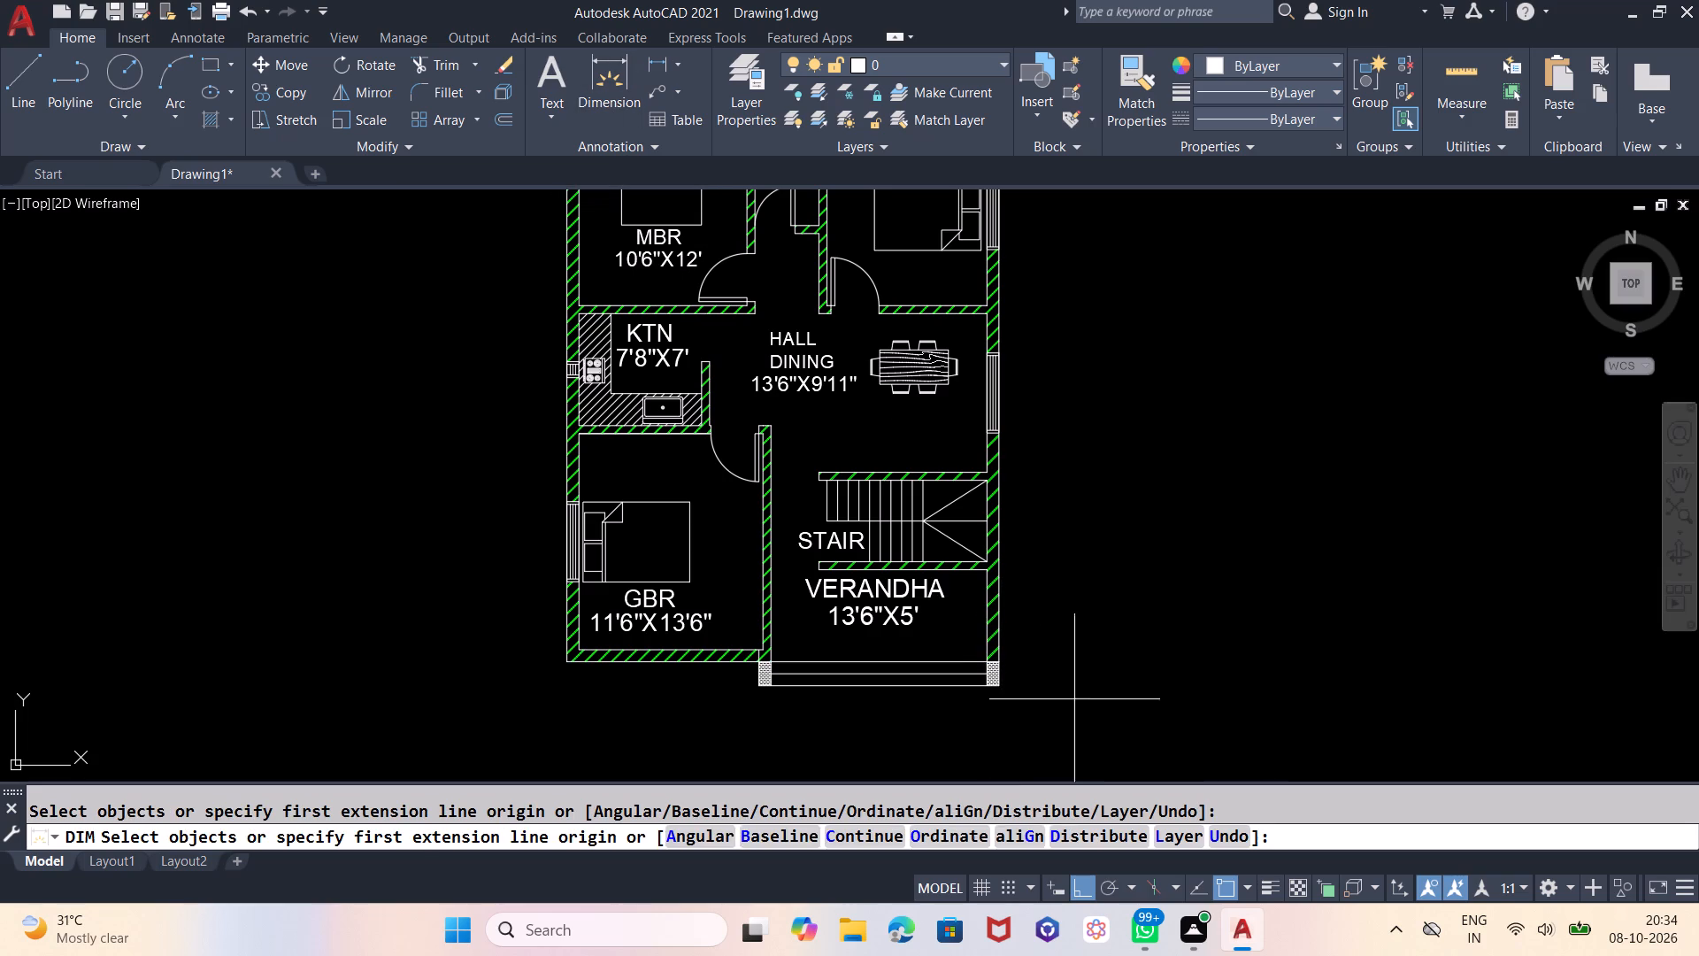
{"action": "left_click", "coordinate": [997, 659]}
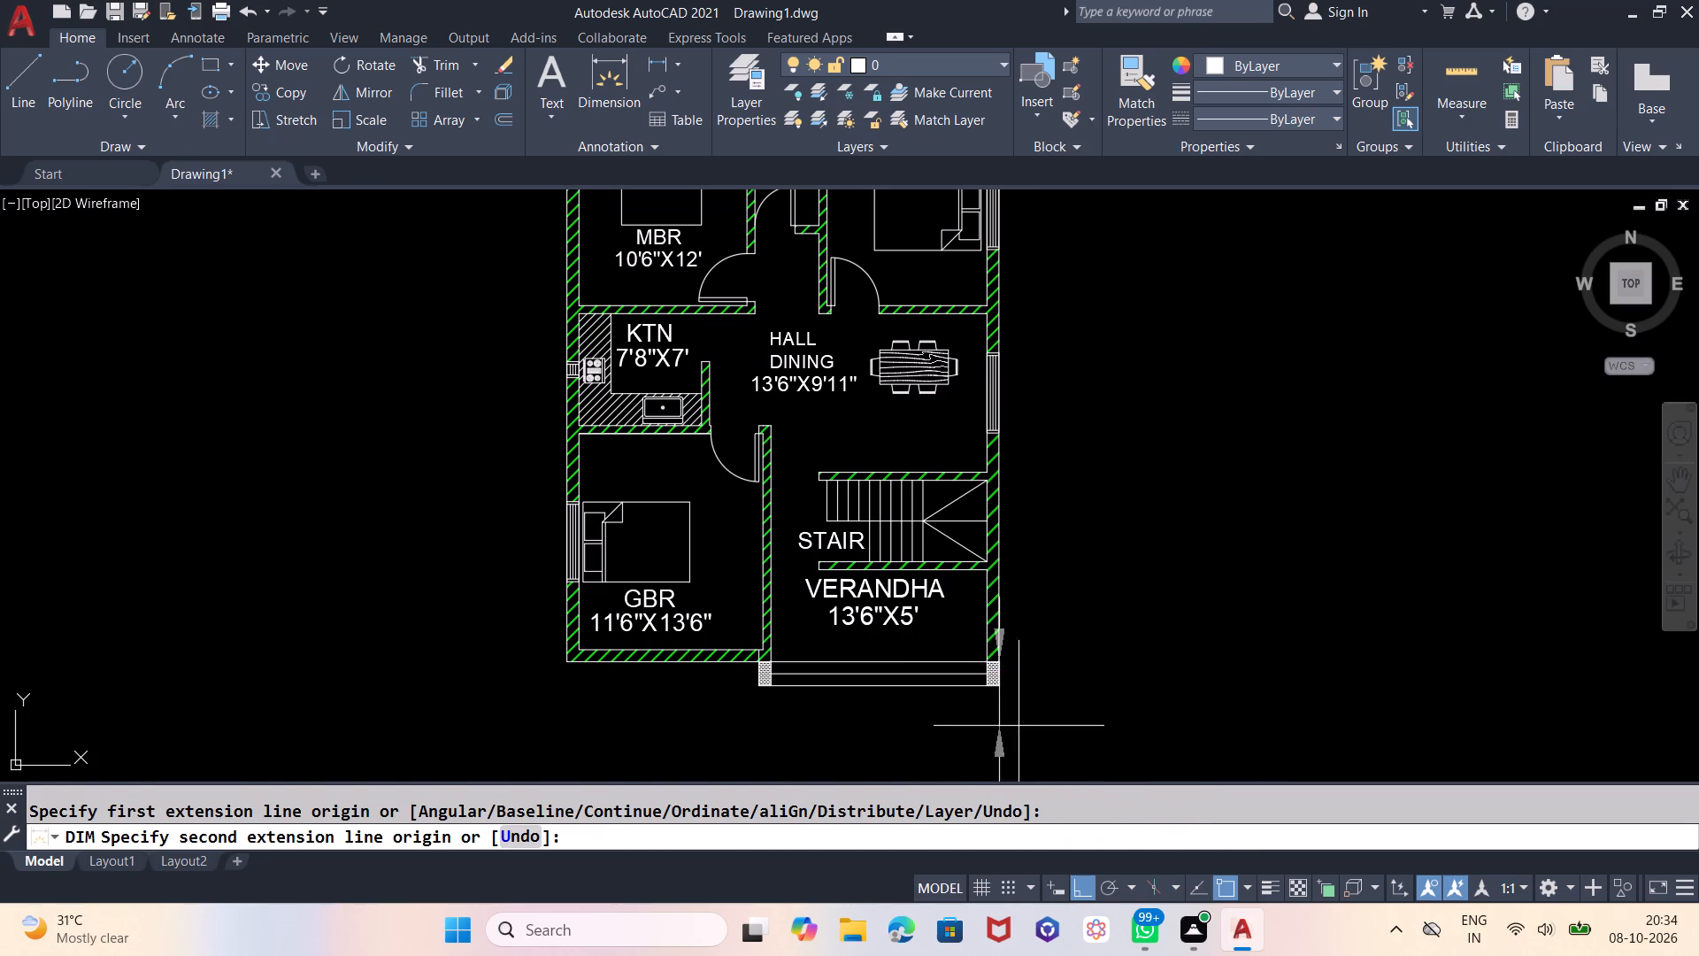
{"action": "scroll", "coordinate": [1021, 734], "scroll_direction": "down", "scroll_amount": 2}
{"action": "scroll", "coordinate": [1013, 406], "scroll_direction": "up", "scroll_amount": 1}
{"action": "scroll", "coordinate": [1016, 544], "scroll_direction": "up", "scroll_amount": 5}
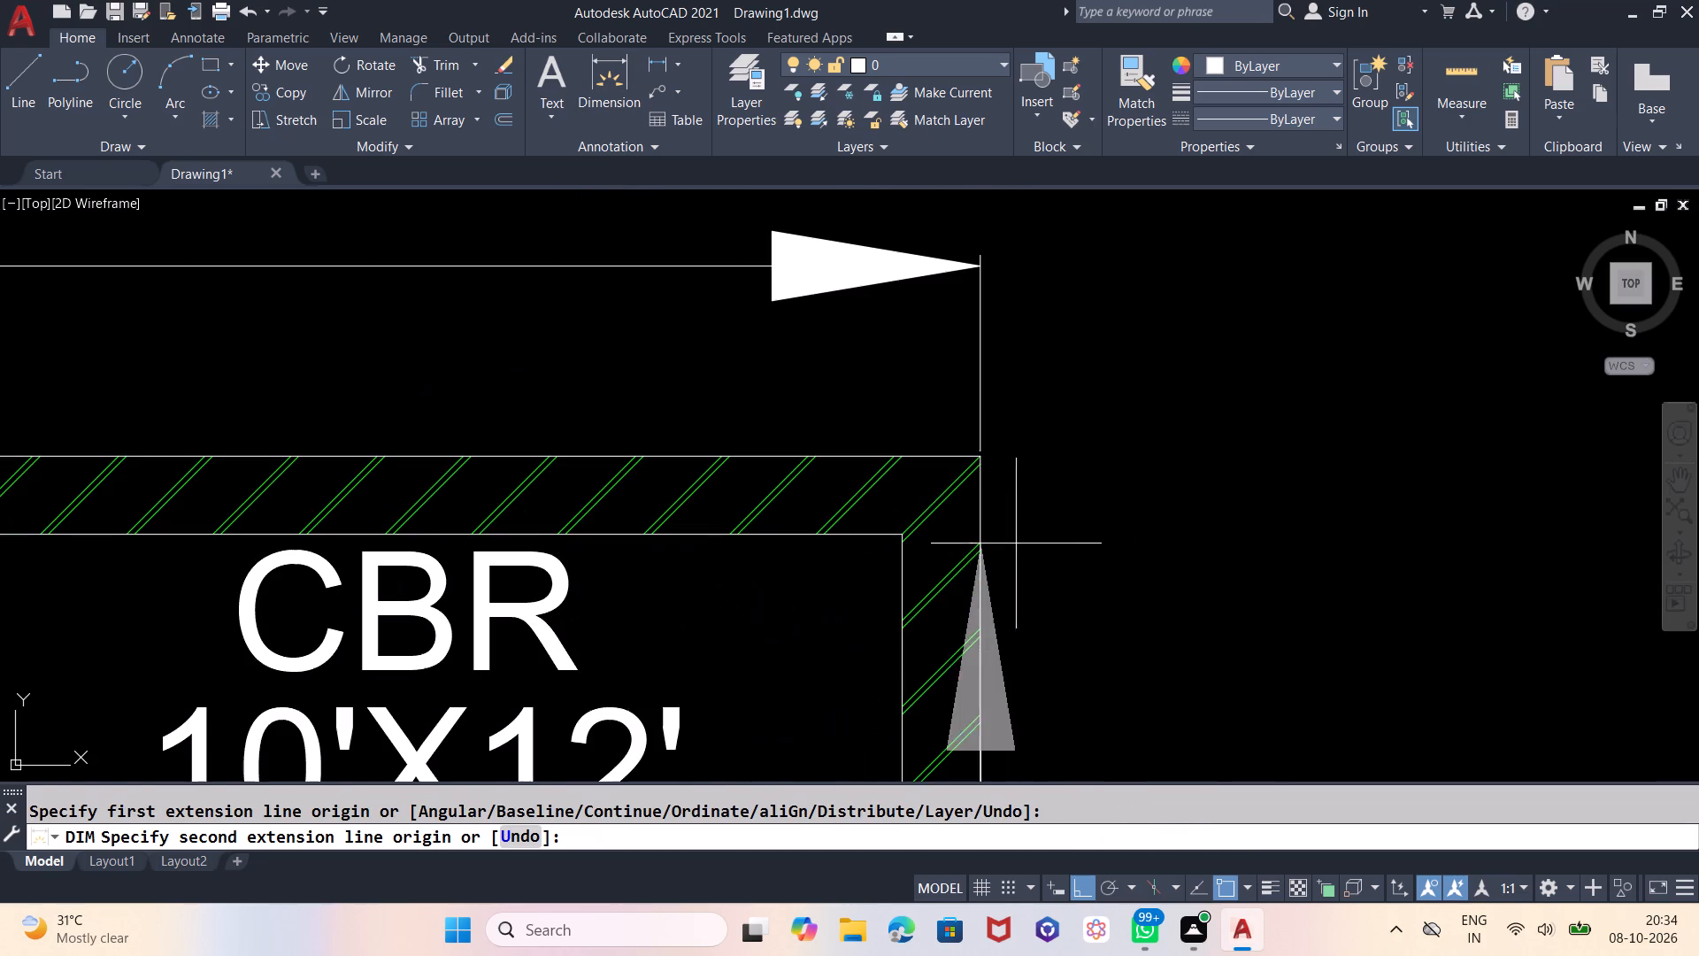
{"action": "left_click", "coordinate": [983, 459]}
{"action": "scroll", "coordinate": [1083, 455], "scroll_direction": "down", "scroll_amount": 3}
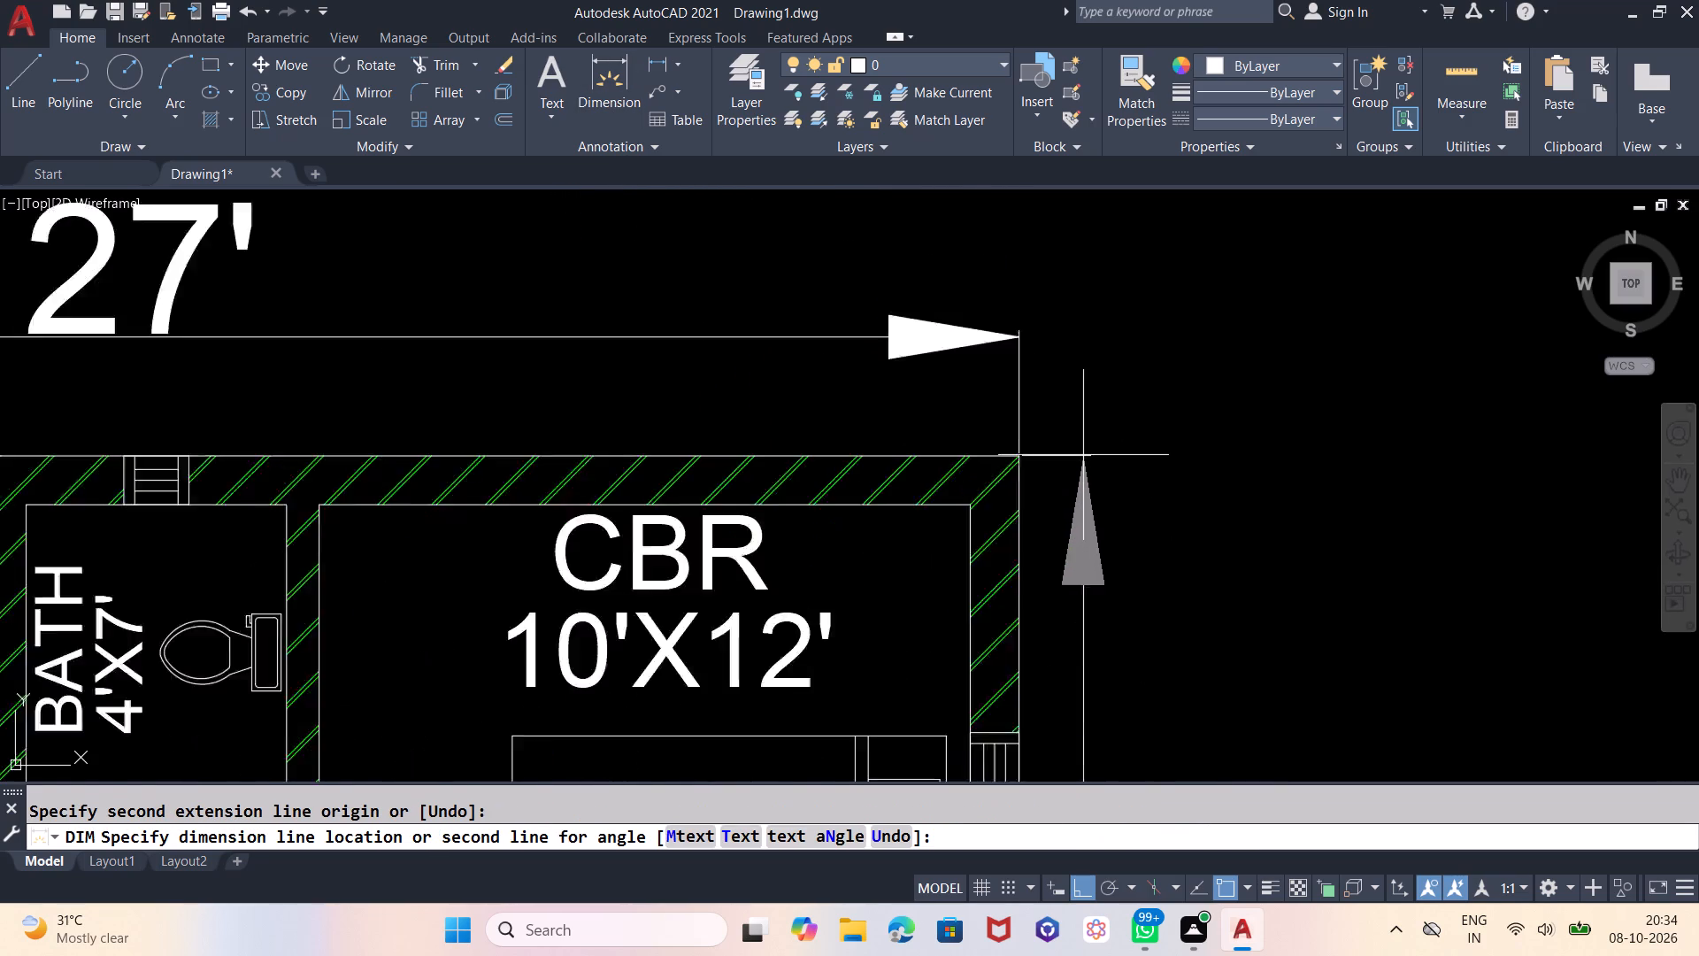
{"action": "scroll", "coordinate": [1082, 451], "scroll_direction": "down", "scroll_amount": 2}
{"action": "left_click", "coordinate": [1133, 448]}
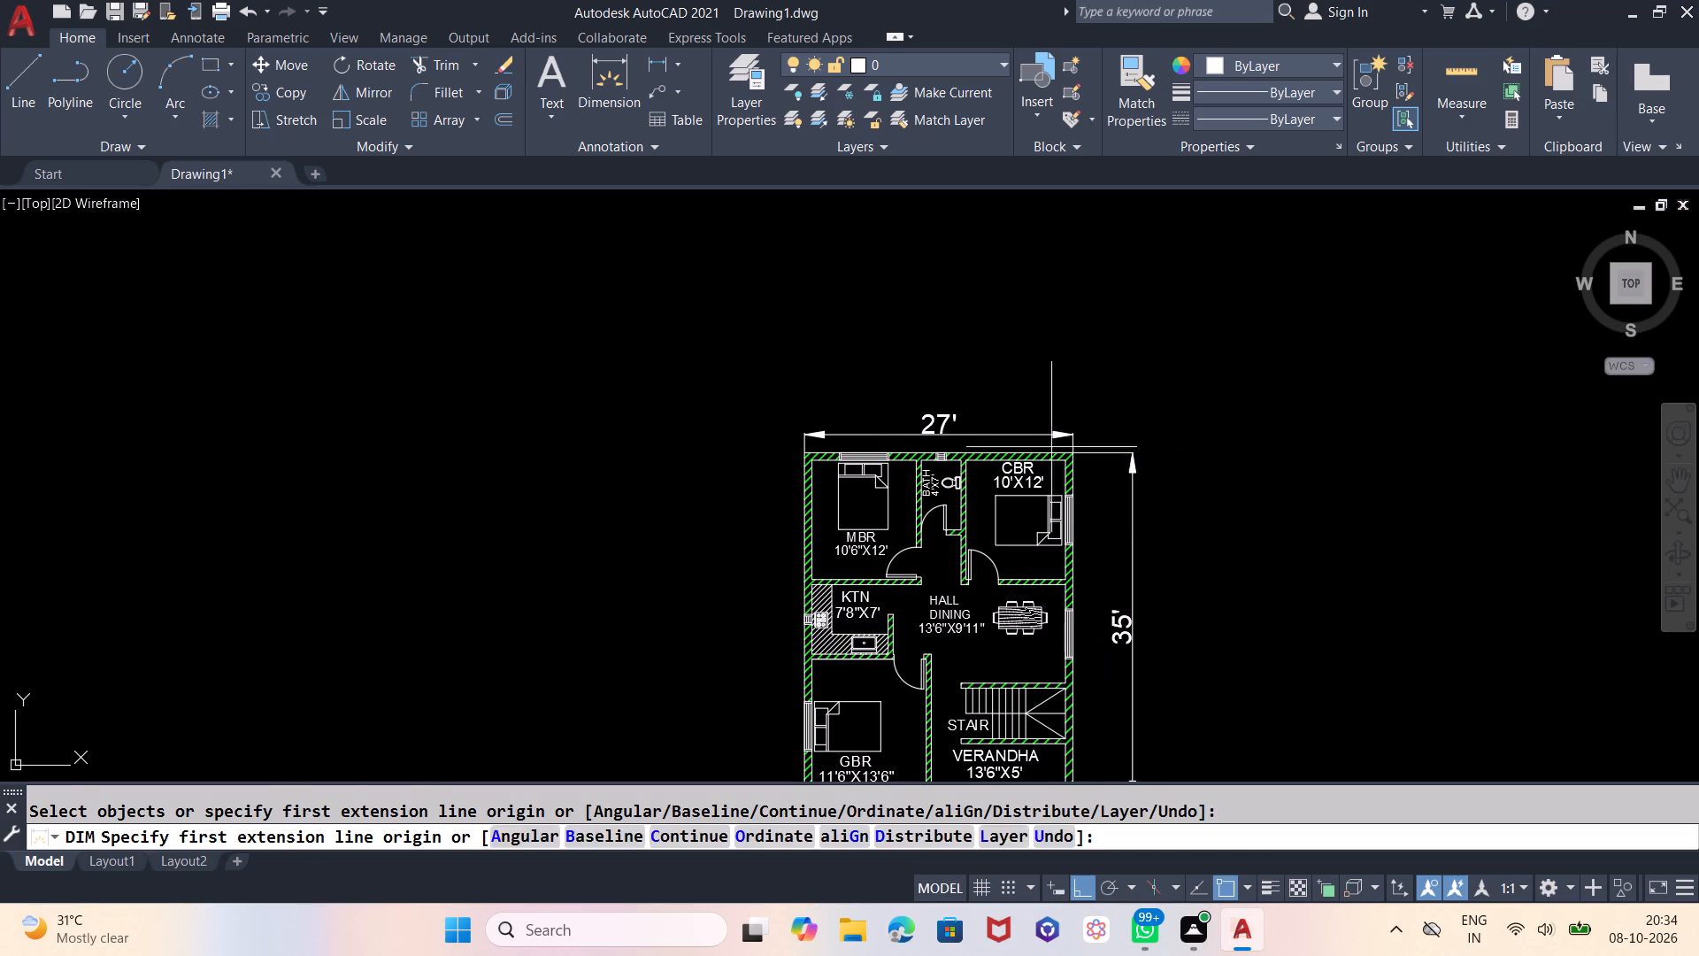
Zoom to the drawing extents to view the whole dimensioned floor plan.
{"action": "scroll", "coordinate": [841, 351], "scroll_direction": "down", "scroll_amount": 2}
{"action": "key", "text": "z"}
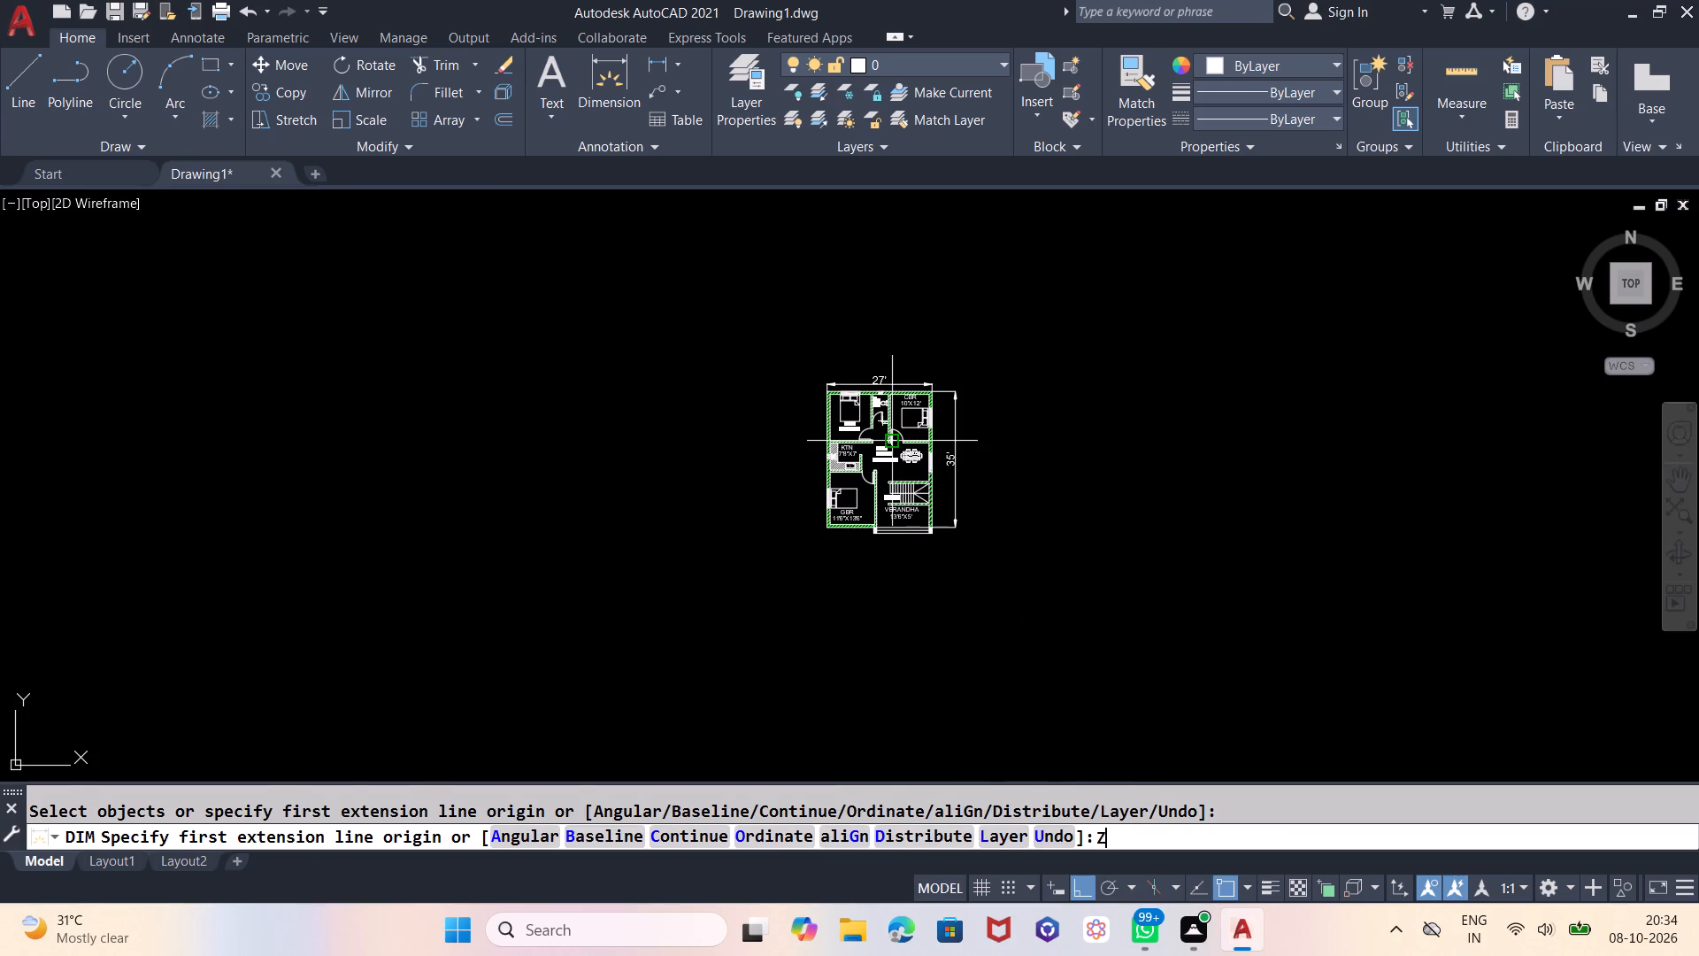
{"action": "key", "text": "Return"}
{"action": "key", "text": "e"}
{"action": "key", "text": "Return"}
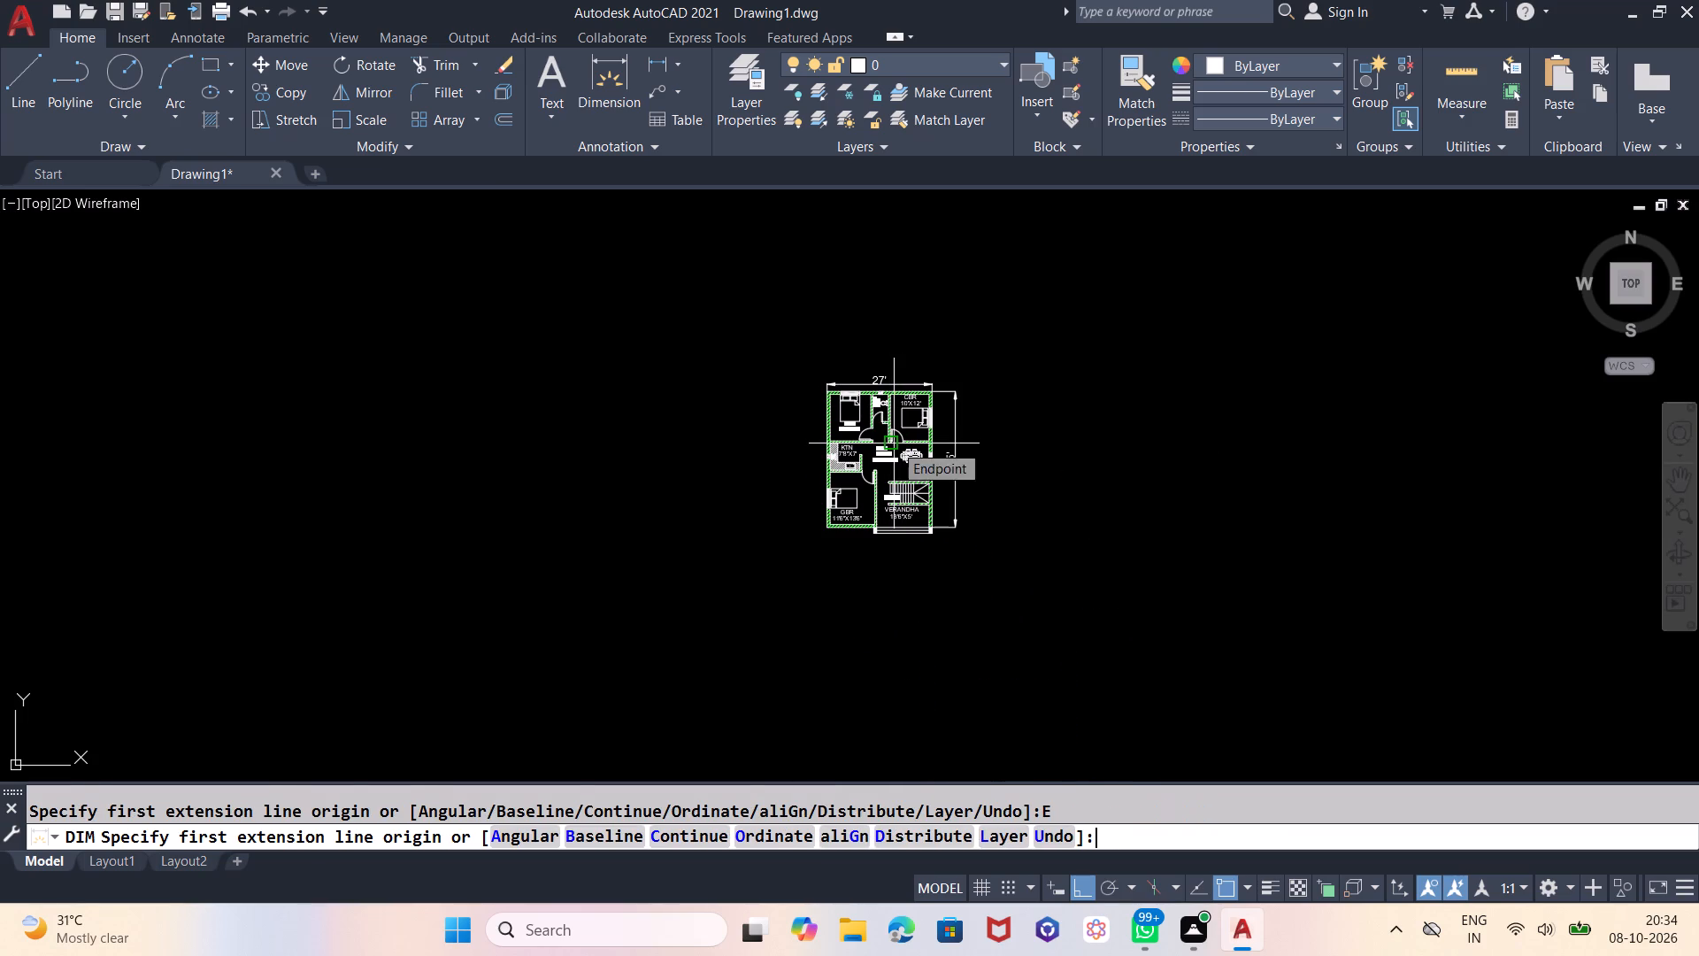
{"action": "key", "text": "Escape"}
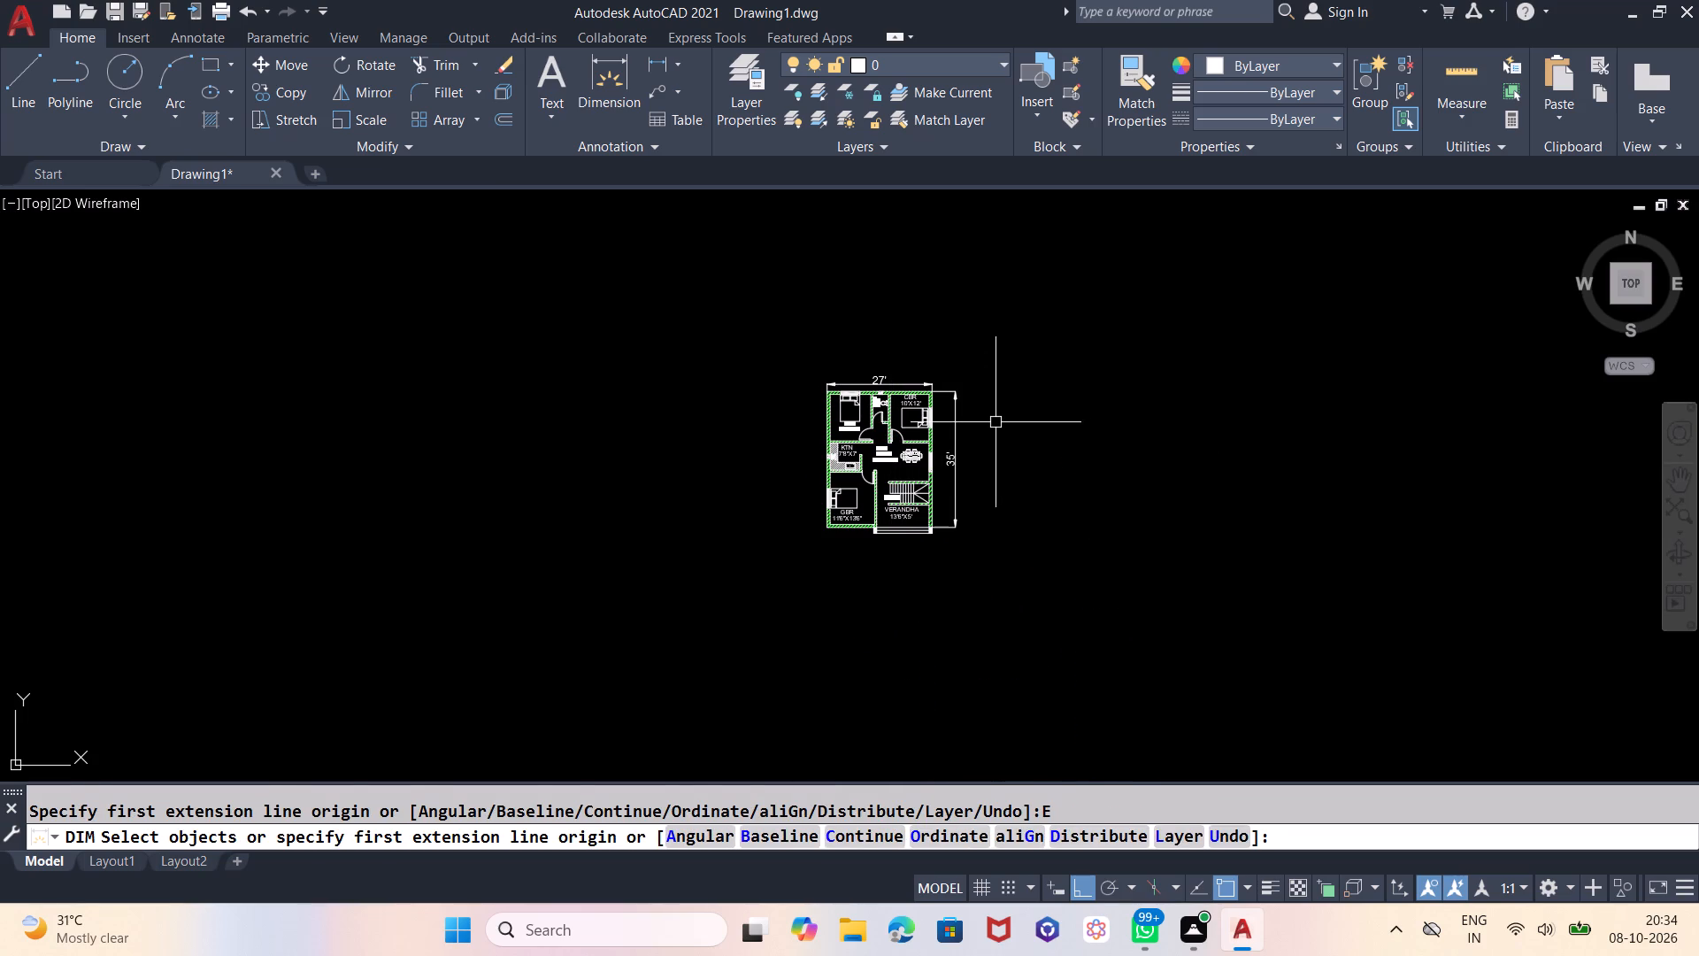
{"action": "key", "text": "z"}
{"action": "key", "text": "Return"}
{"action": "key", "text": "e"}
{"action": "key", "text": "Return"}
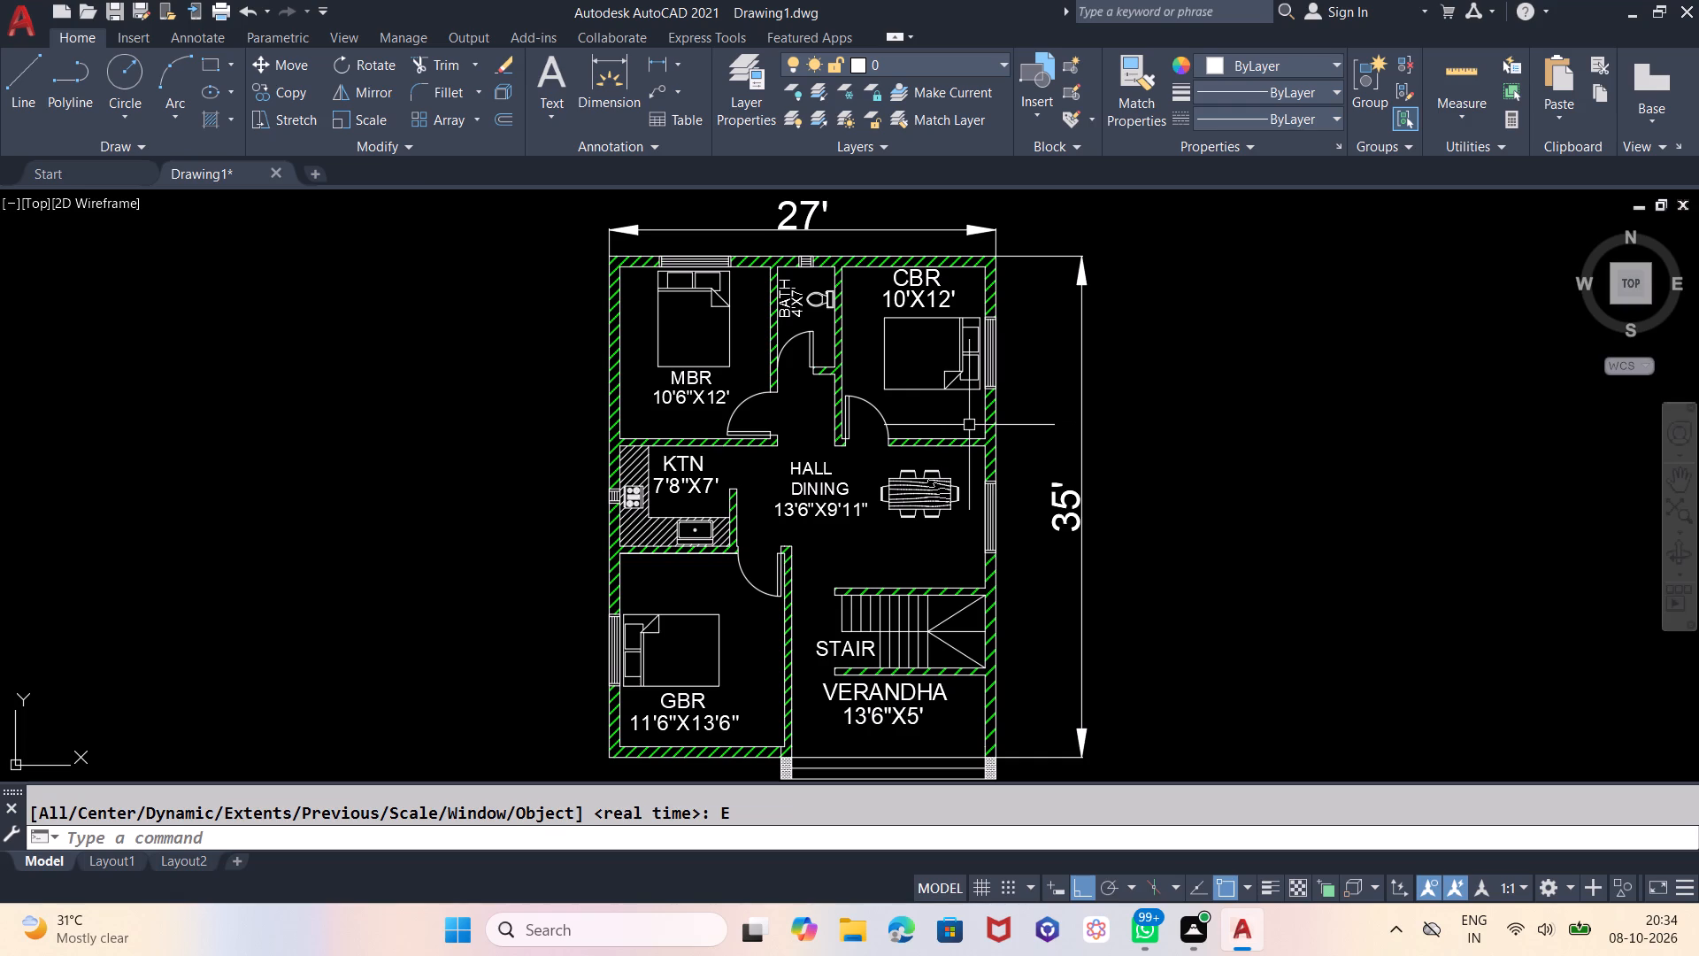
Start saving the drawing and look into the Desktop's Auto CAD folder as a possible location.
{"action": "key", "text": "ctrl+s"}
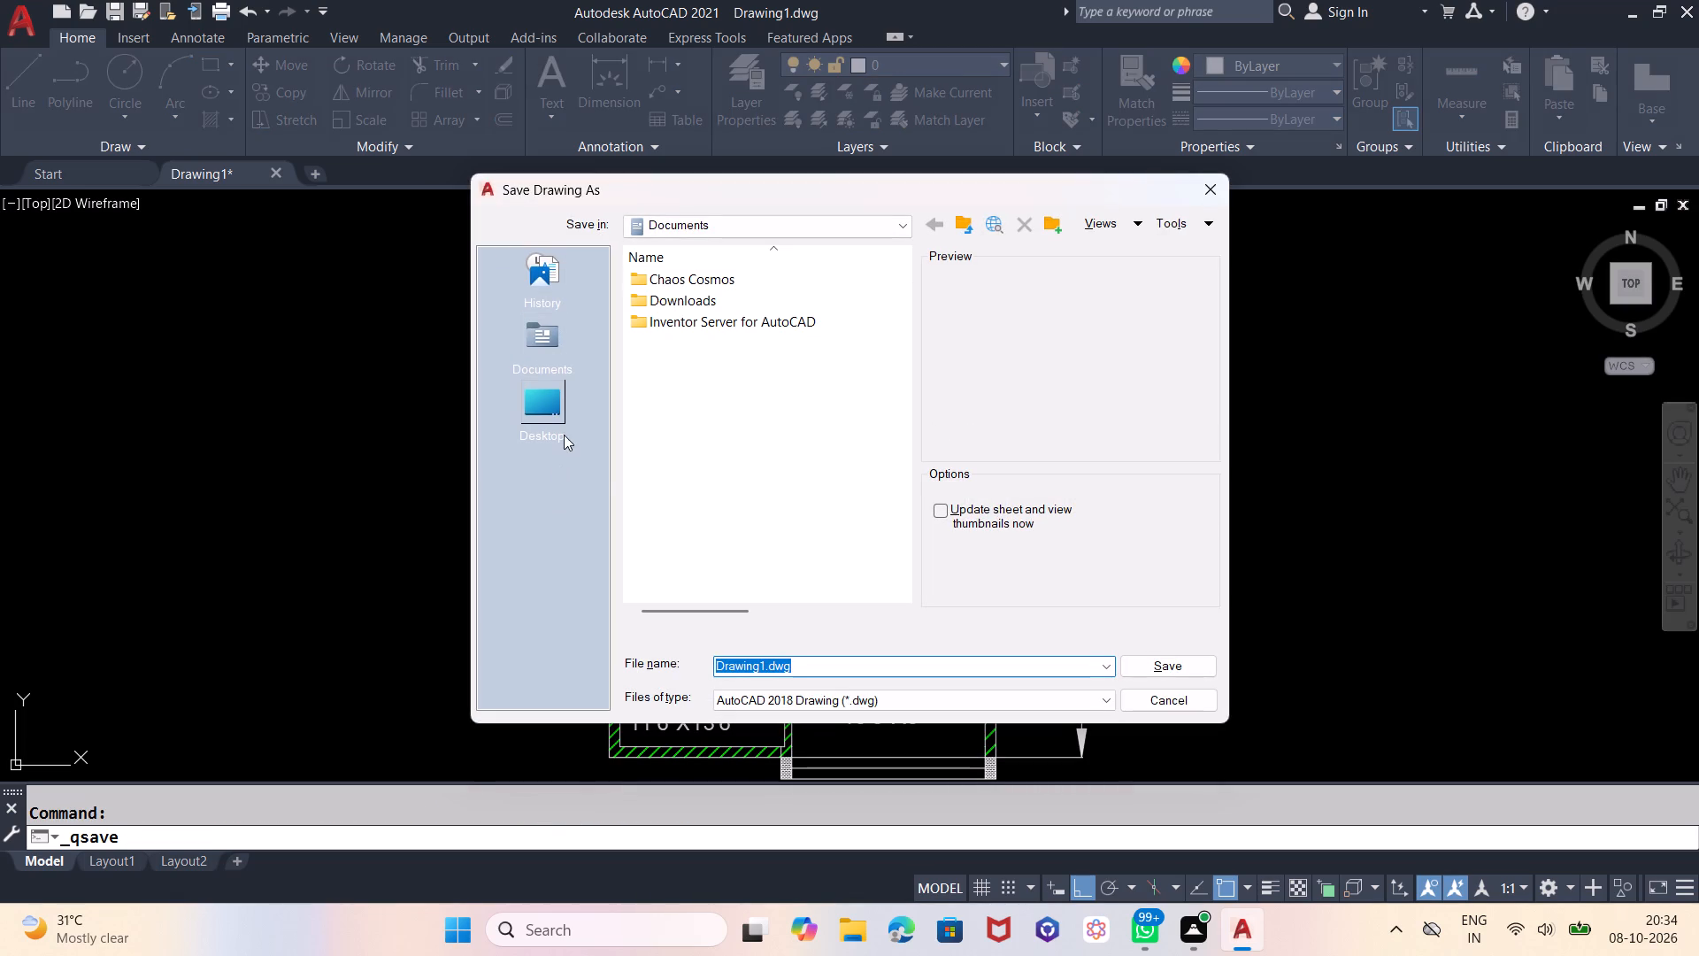
{"action": "left_click", "coordinate": [554, 402]}
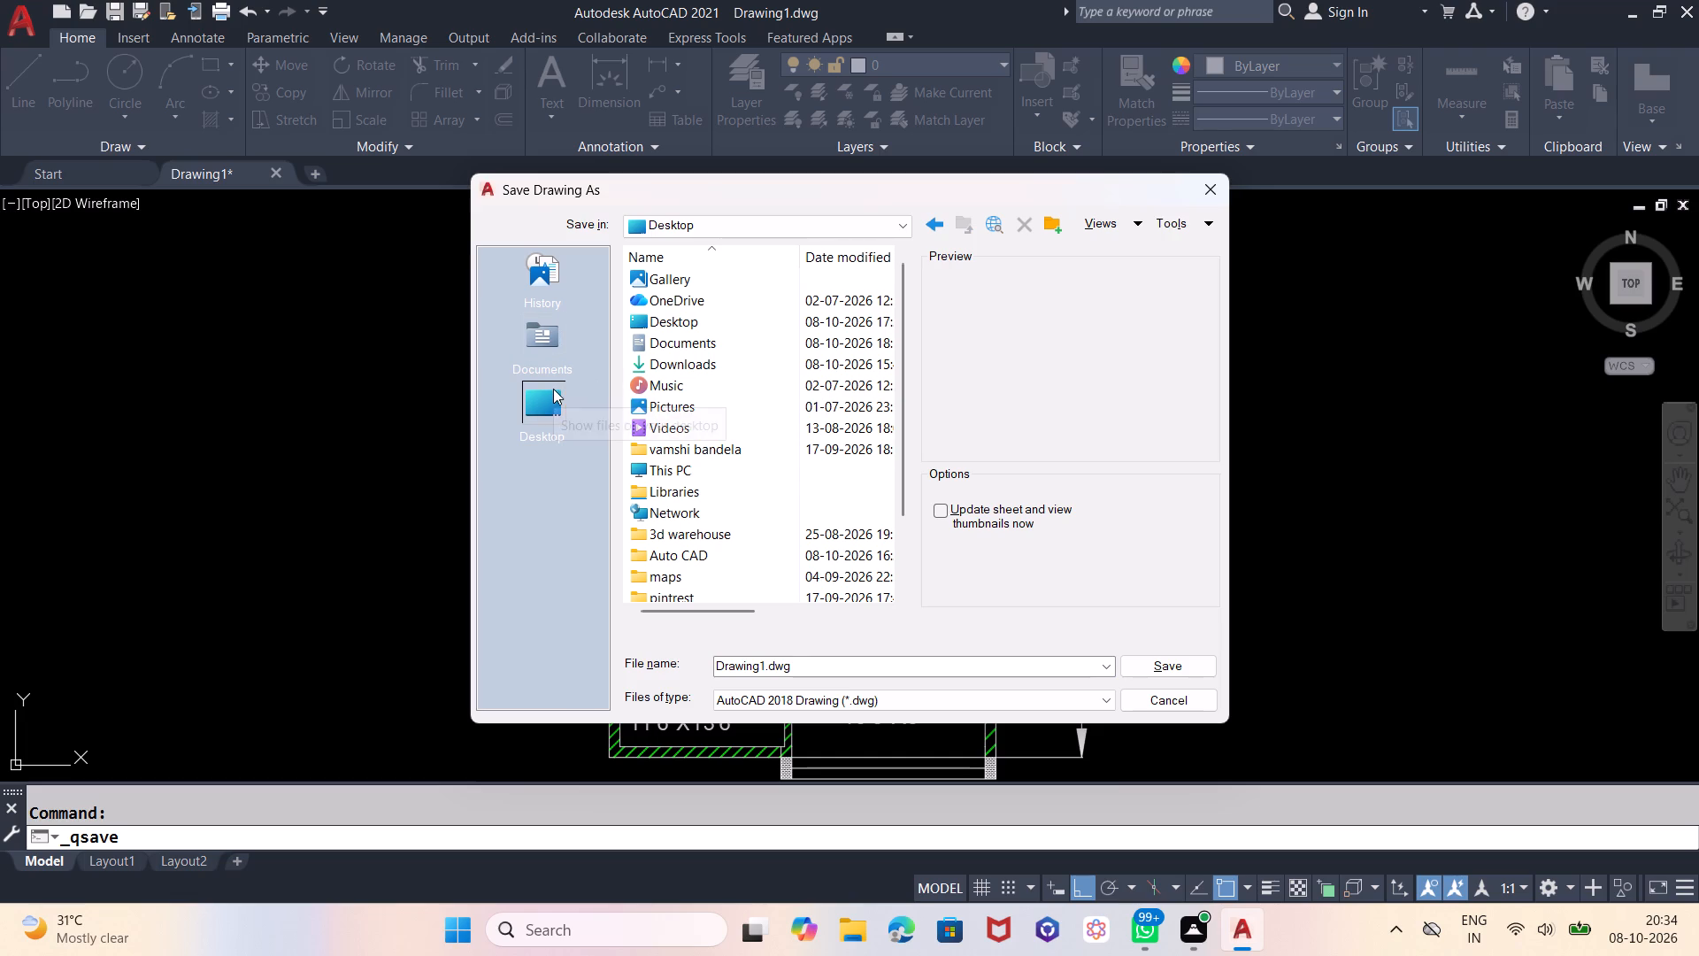
{"action": "double_click", "coordinate": [701, 556]}
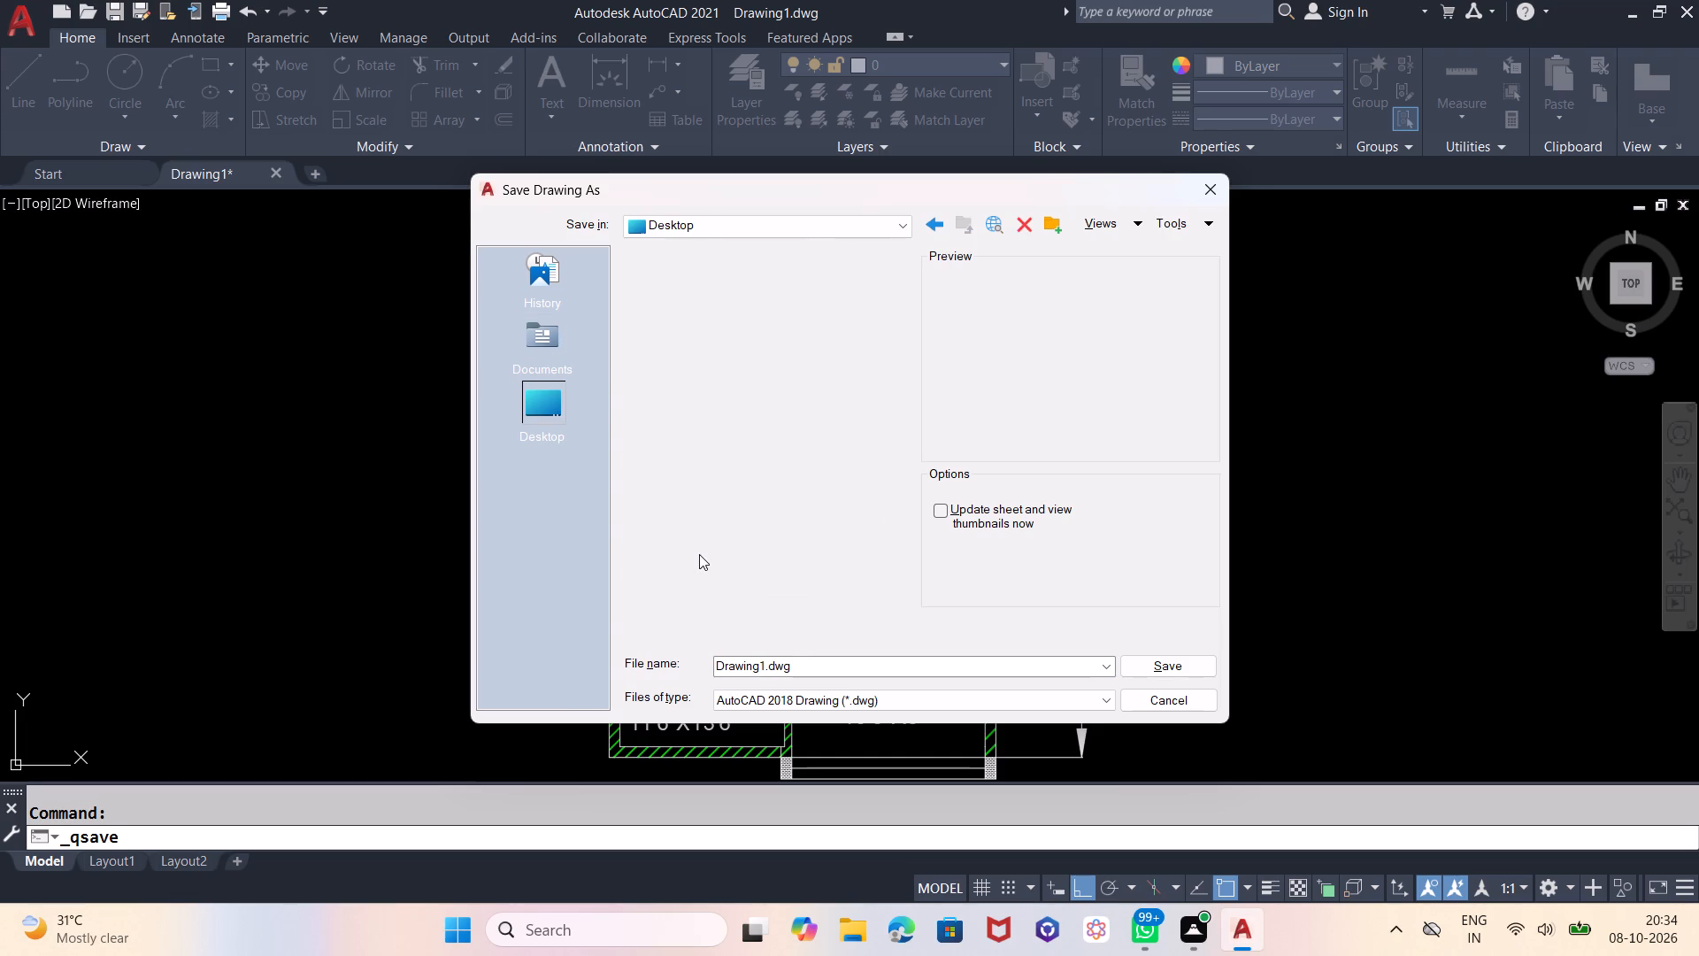
{"action": "right_click", "coordinate": [691, 488]}
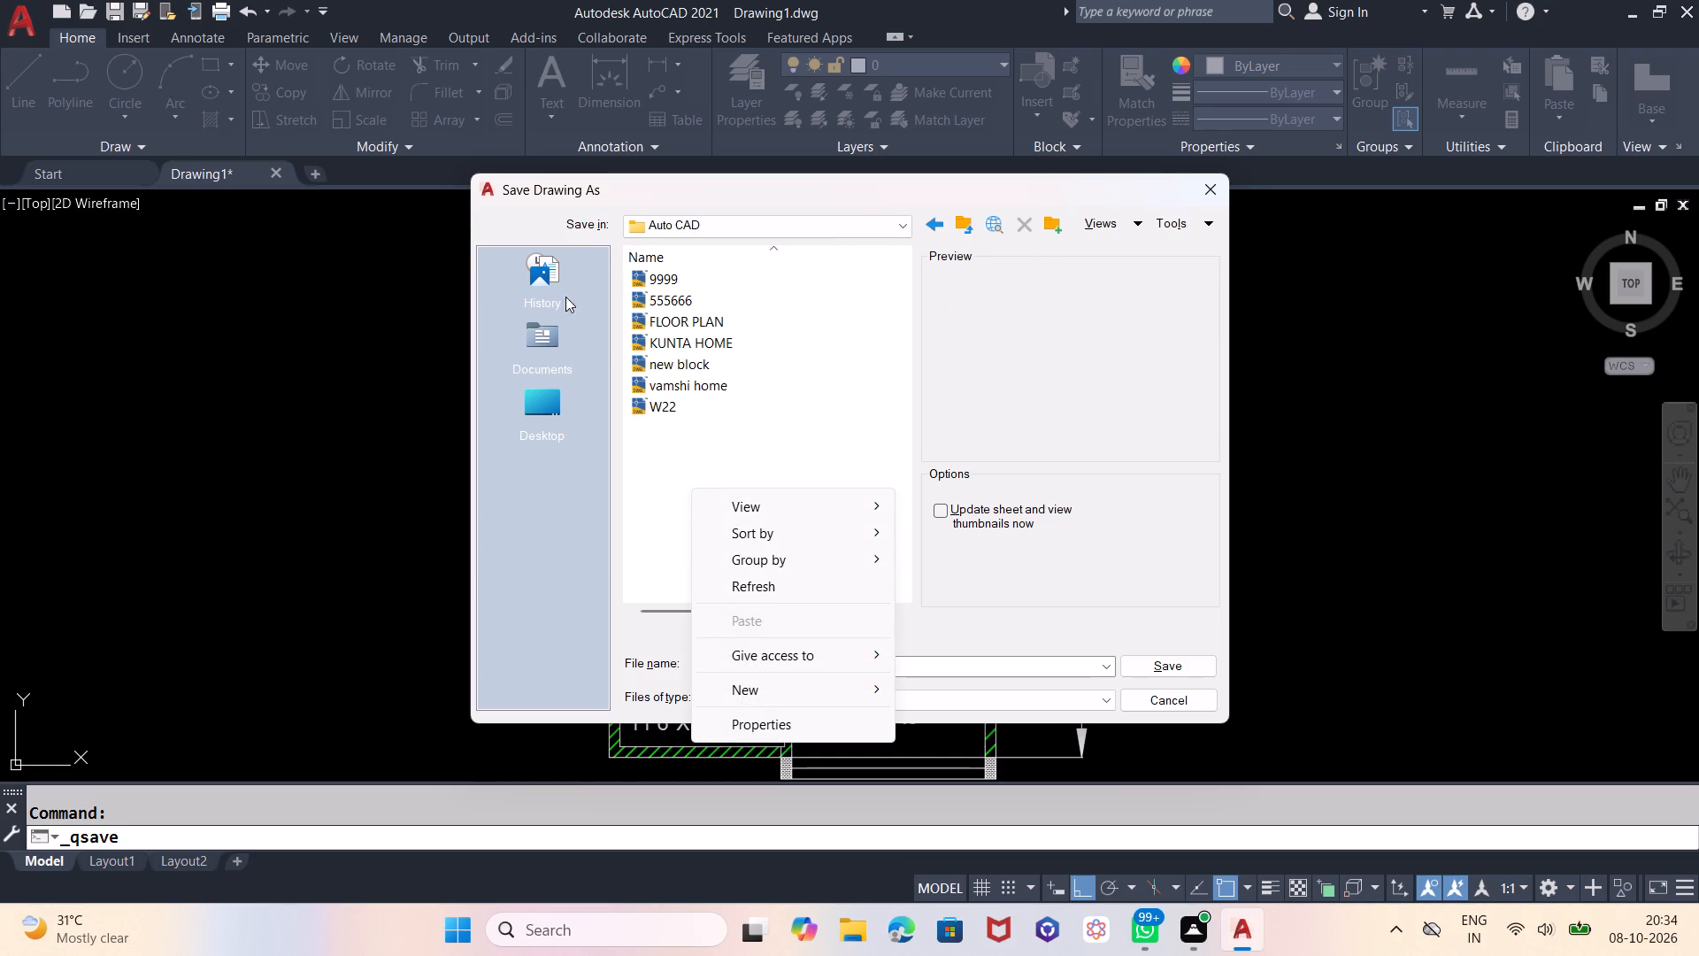
{"action": "left_click", "coordinate": [540, 272]}
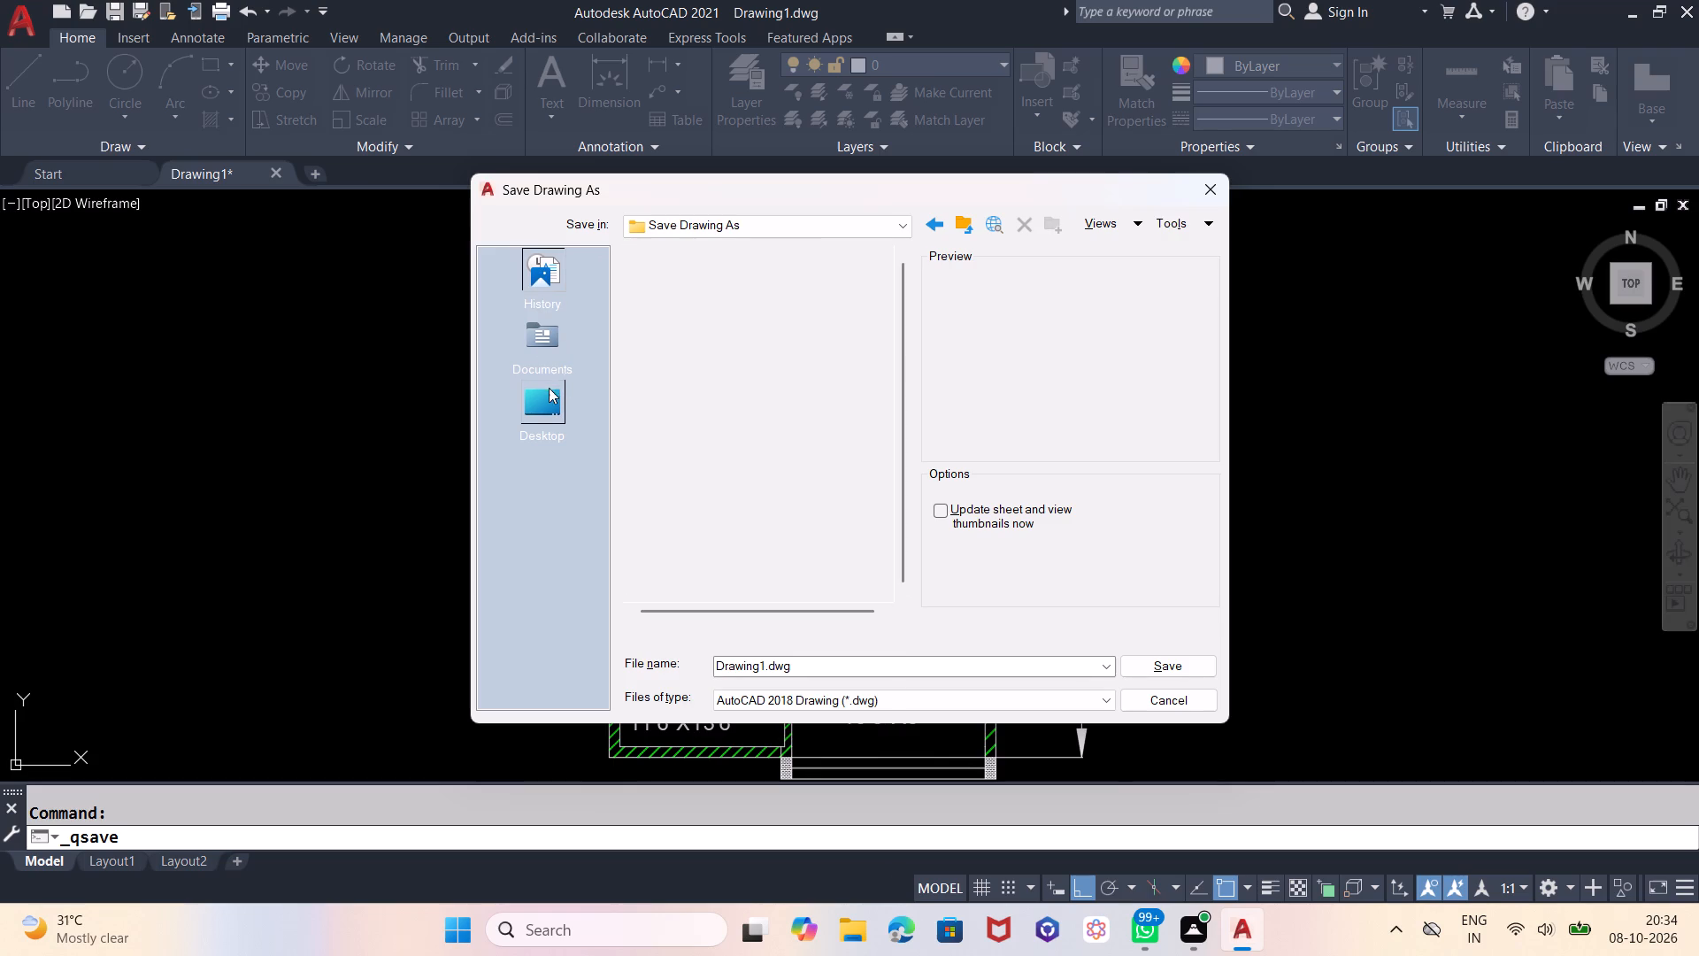
Create a new folder named WFHCAD on the Desktop for the drawing.
{"action": "left_click", "coordinate": [549, 388]}
{"action": "scroll", "coordinate": [741, 453], "scroll_direction": "down", "scroll_amount": 4}
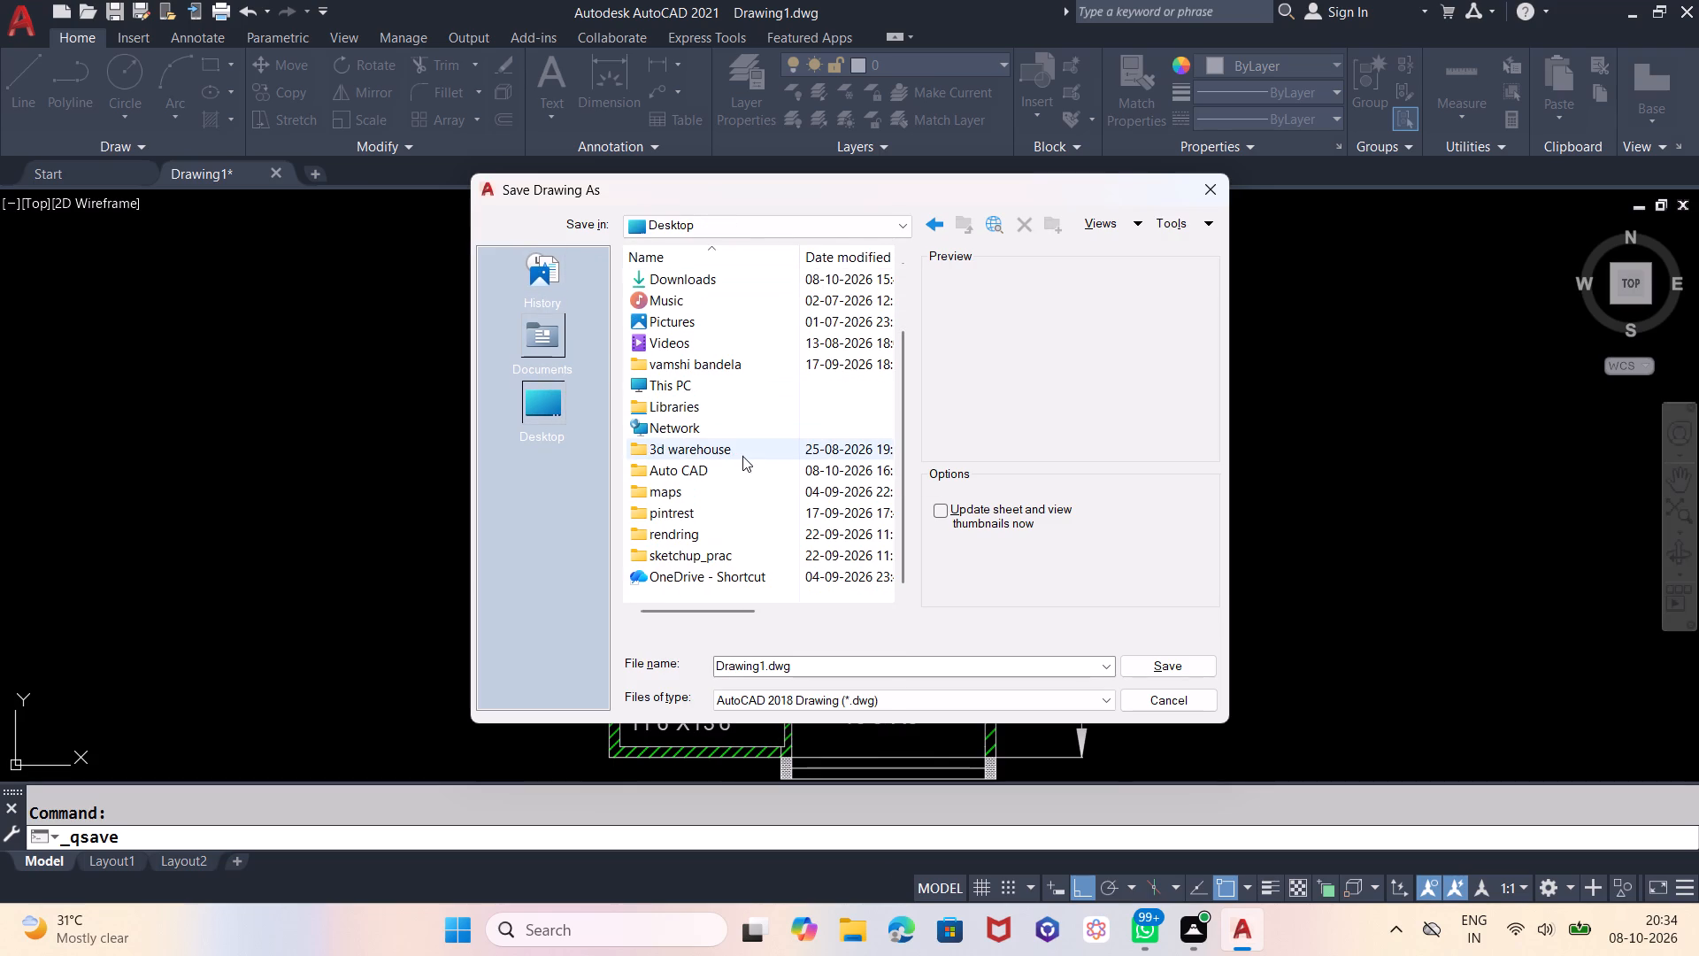
{"action": "scroll", "coordinate": [742, 456], "scroll_direction": "down", "scroll_amount": 7}
{"action": "right_click", "coordinate": [1029, 338]}
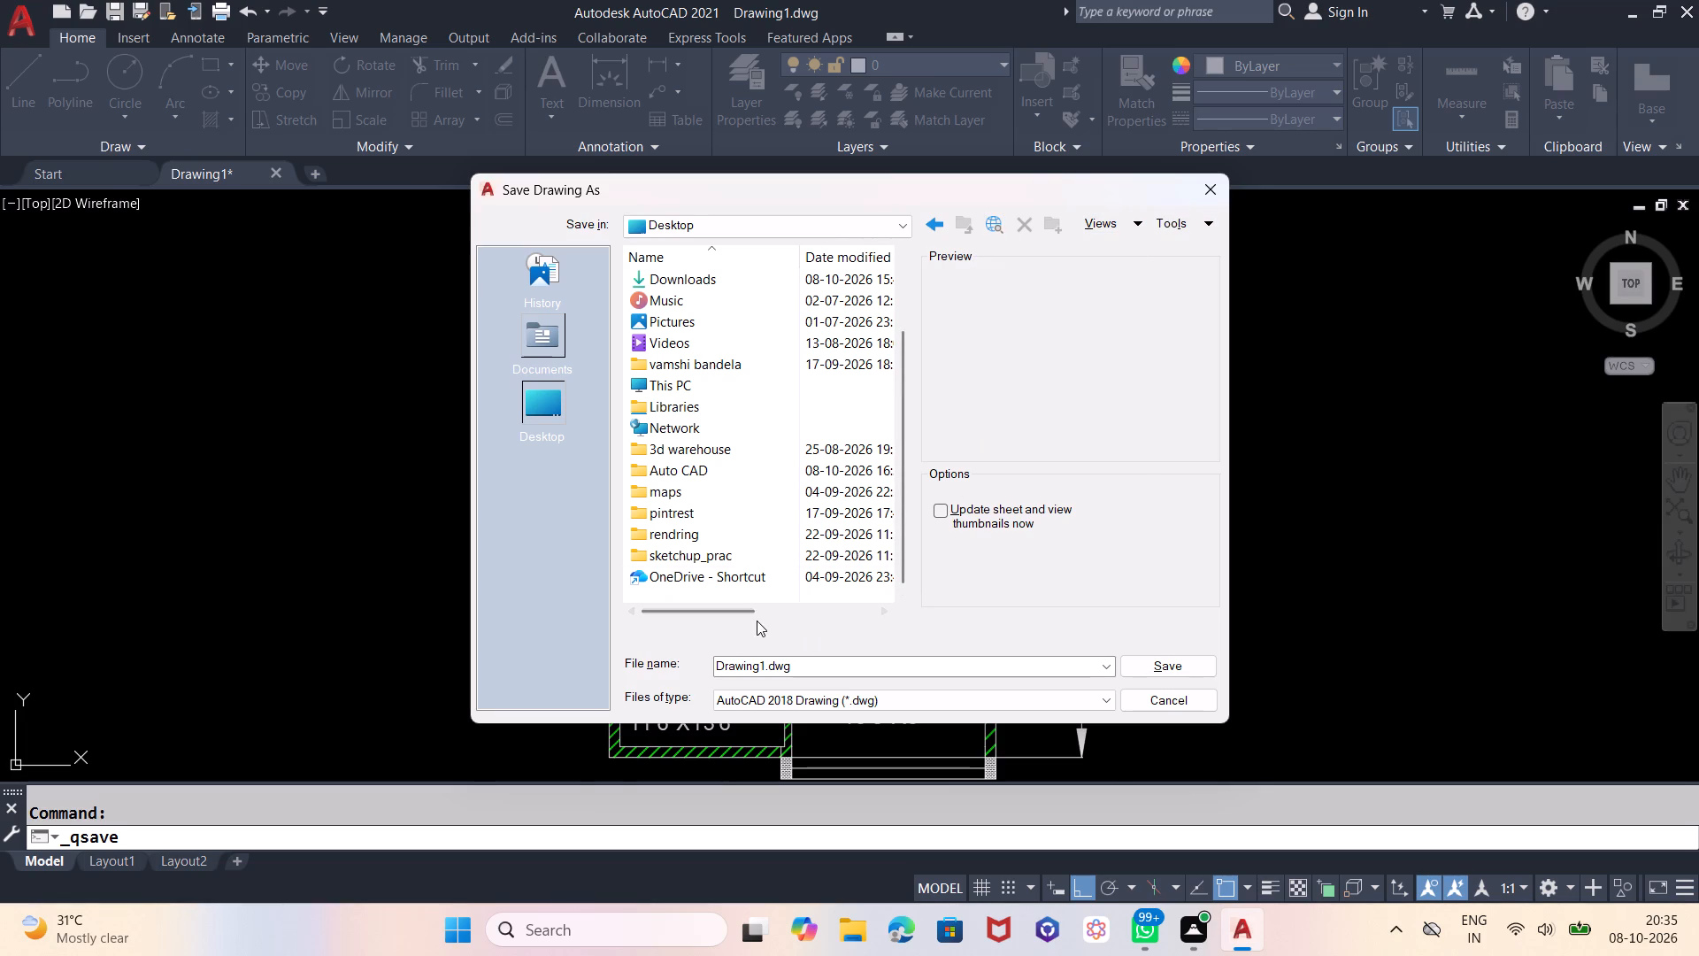
{"action": "right_click", "coordinate": [767, 597]}
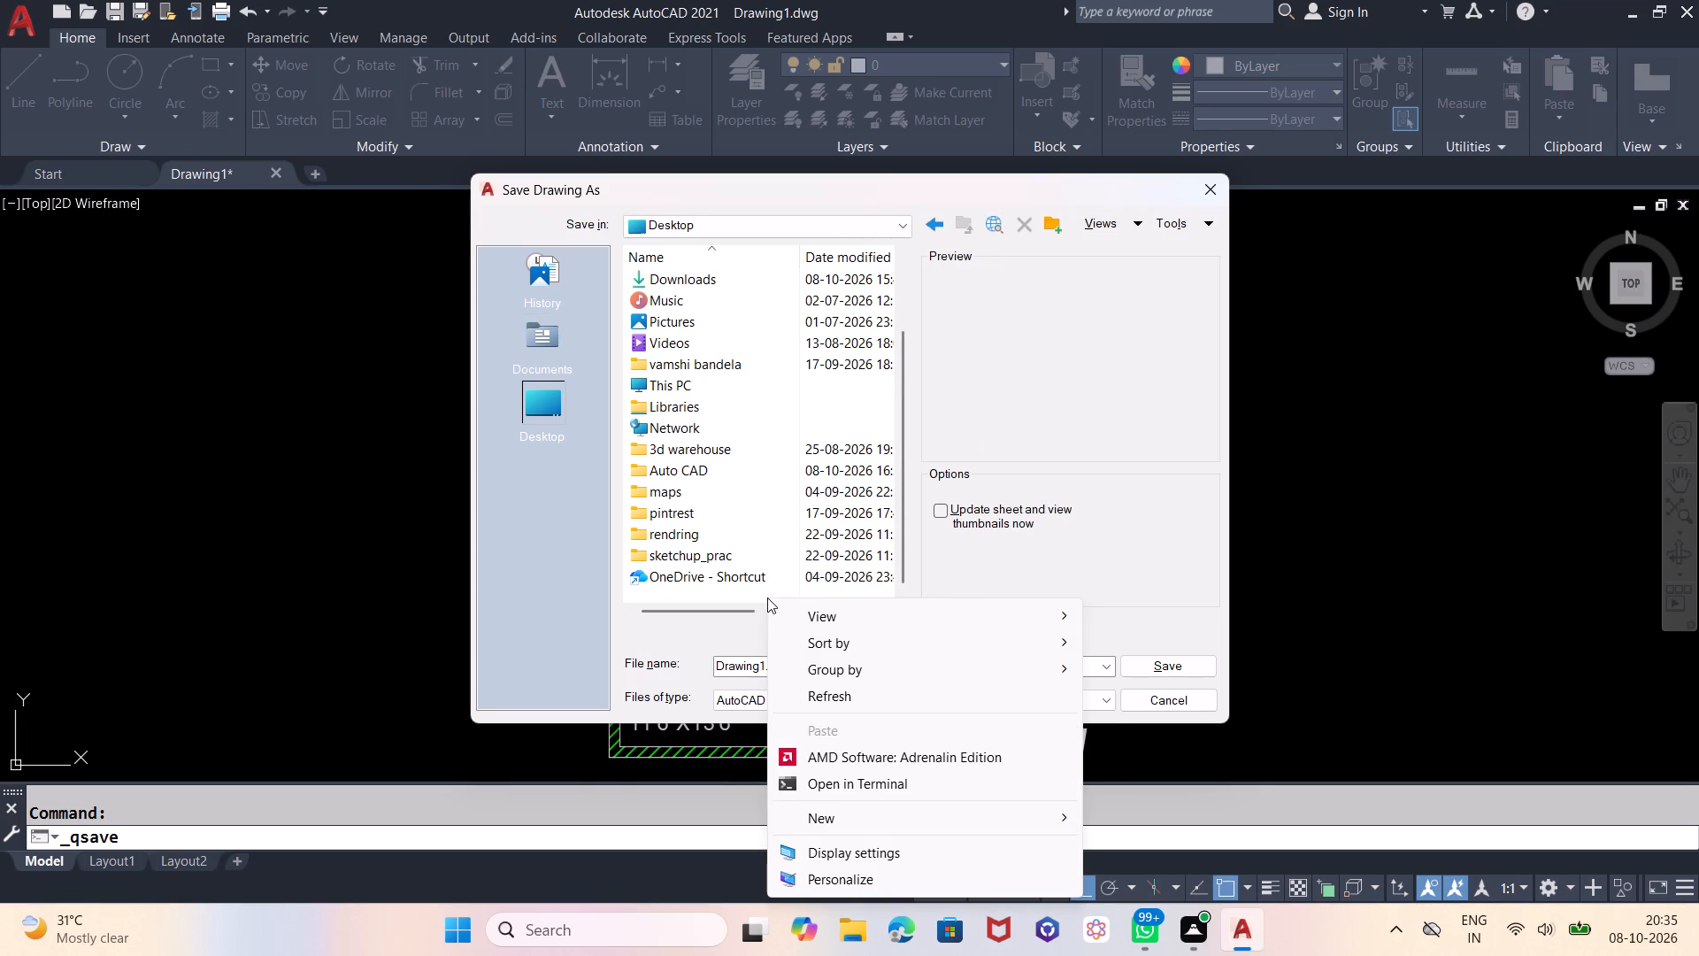
{"action": "left_click", "coordinate": [838, 813]}
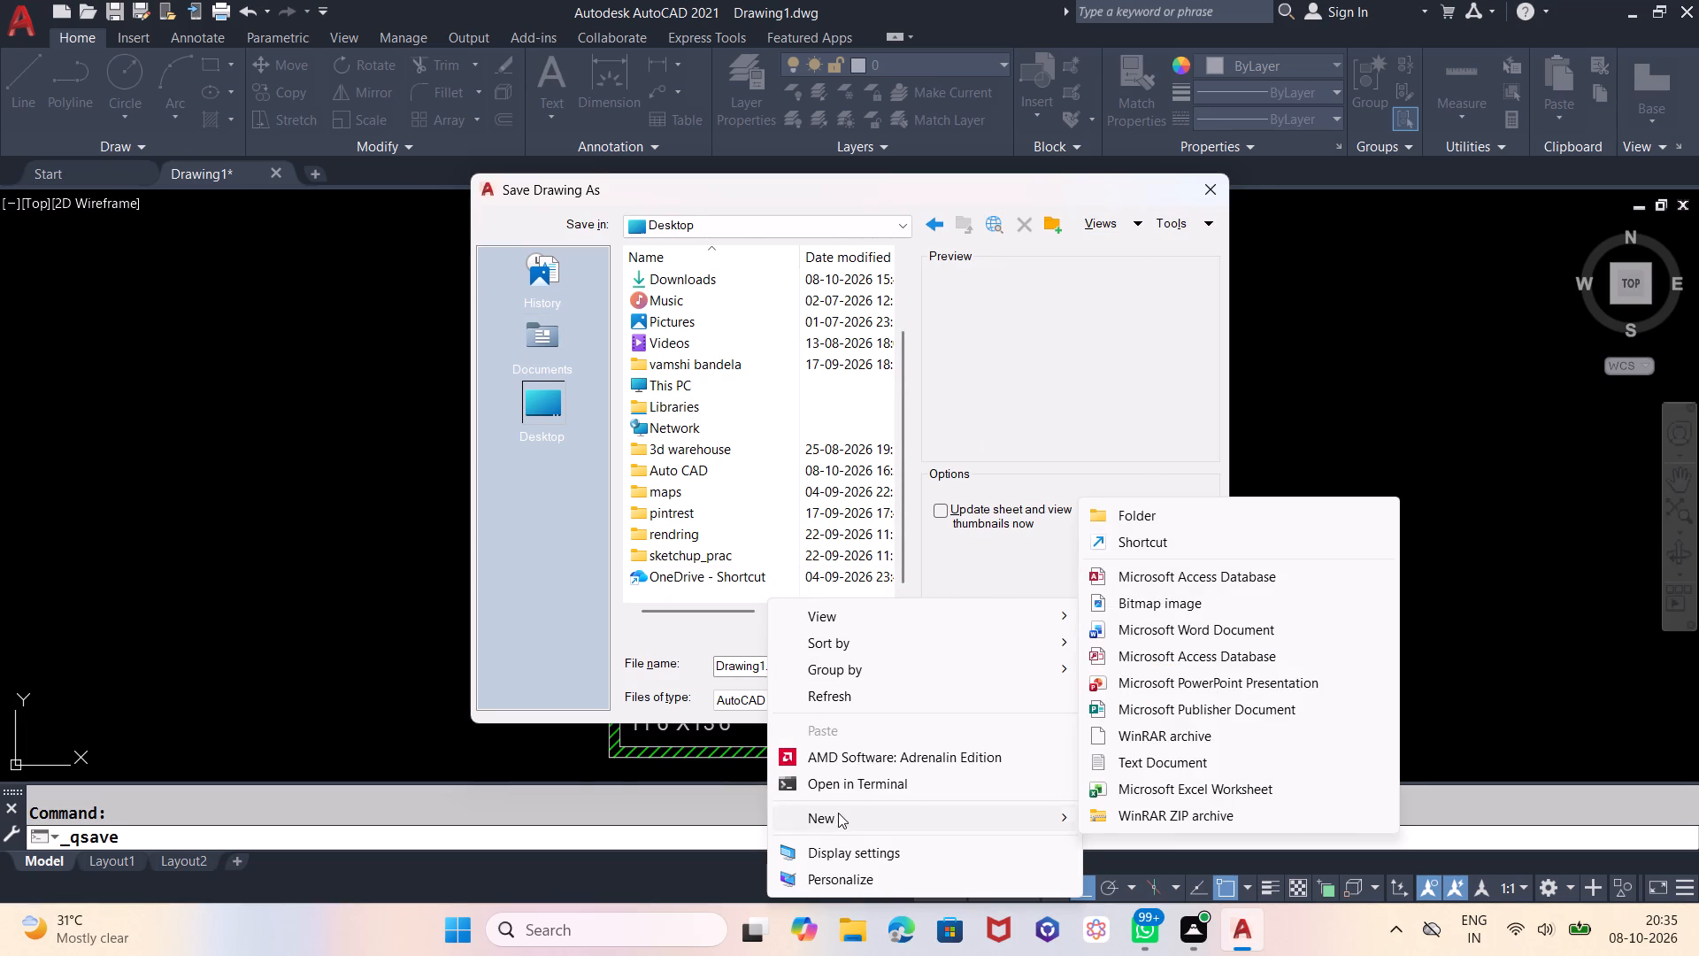
{"action": "left_click", "coordinate": [1139, 511]}
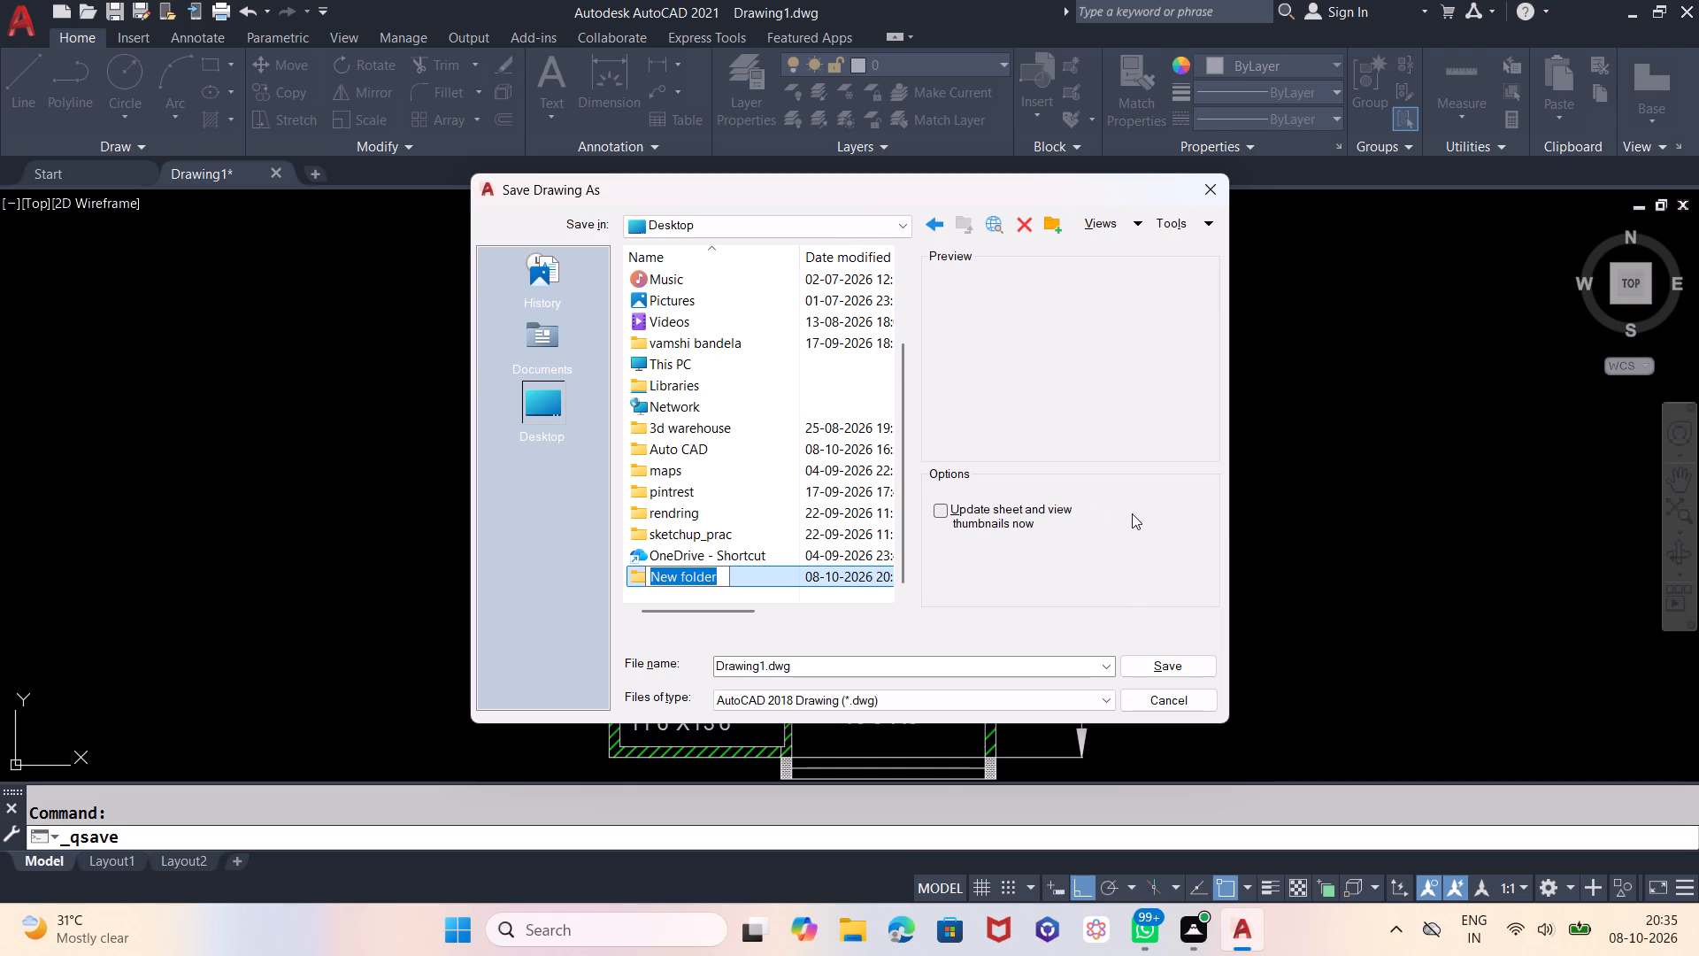
{"action": "key", "text": "BackSpace"}
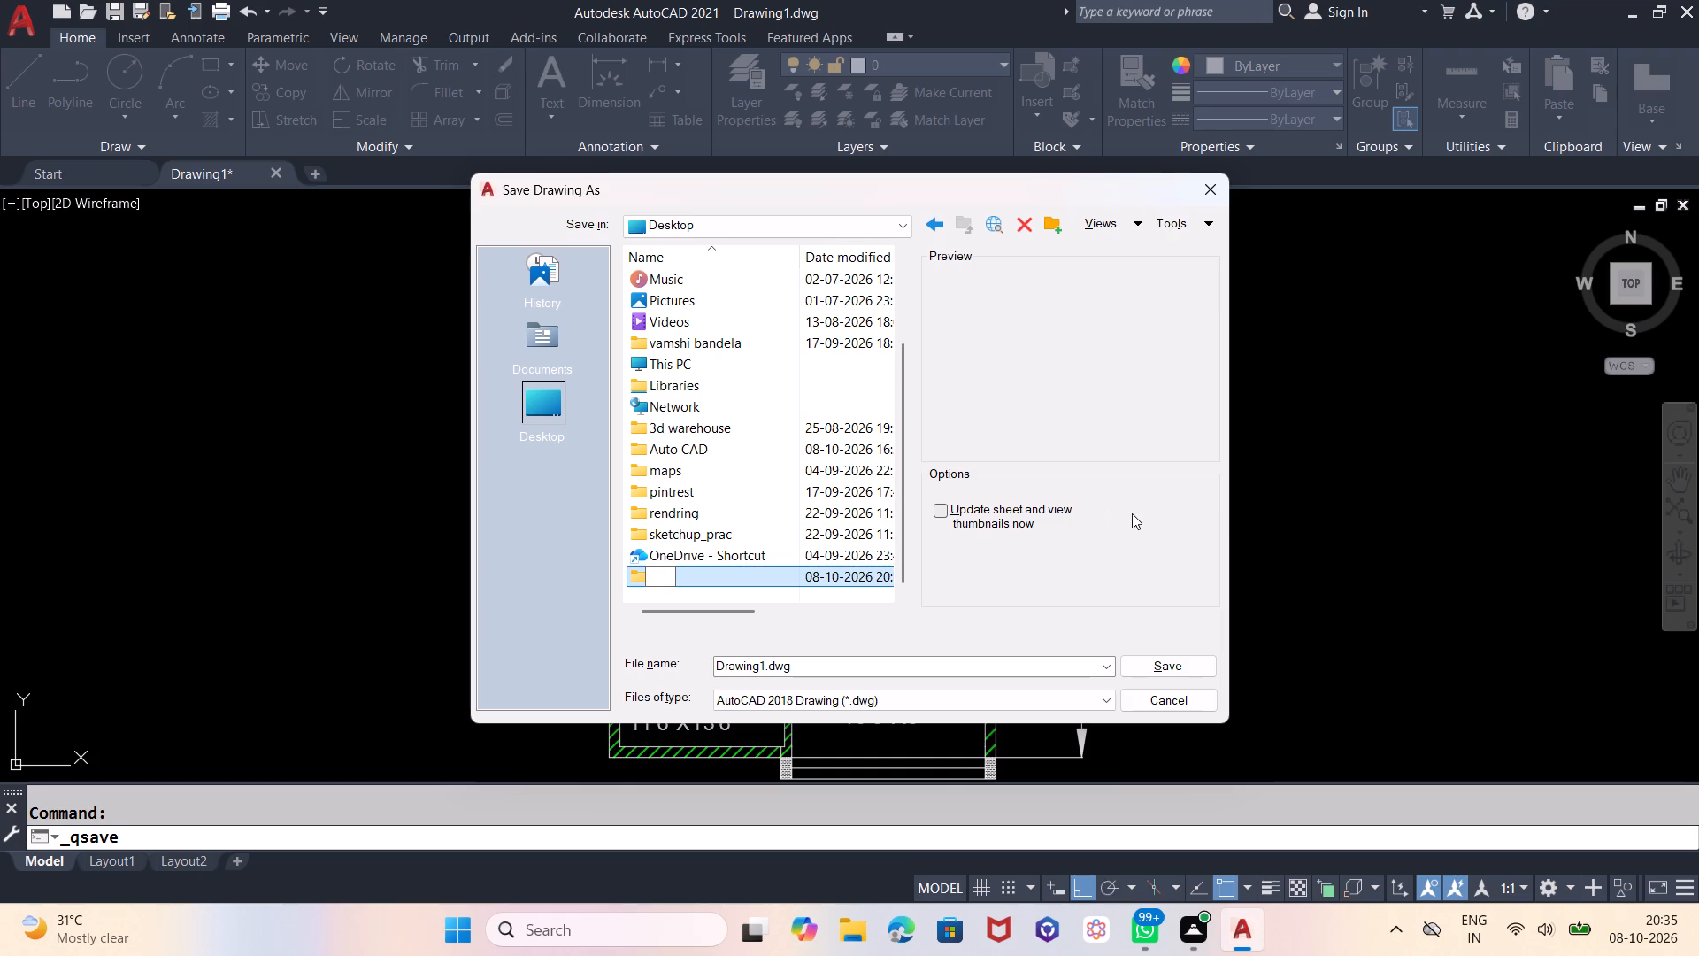
{"action": "type", "text": "WFH"}
{"action": "type", "text": "CAD"}
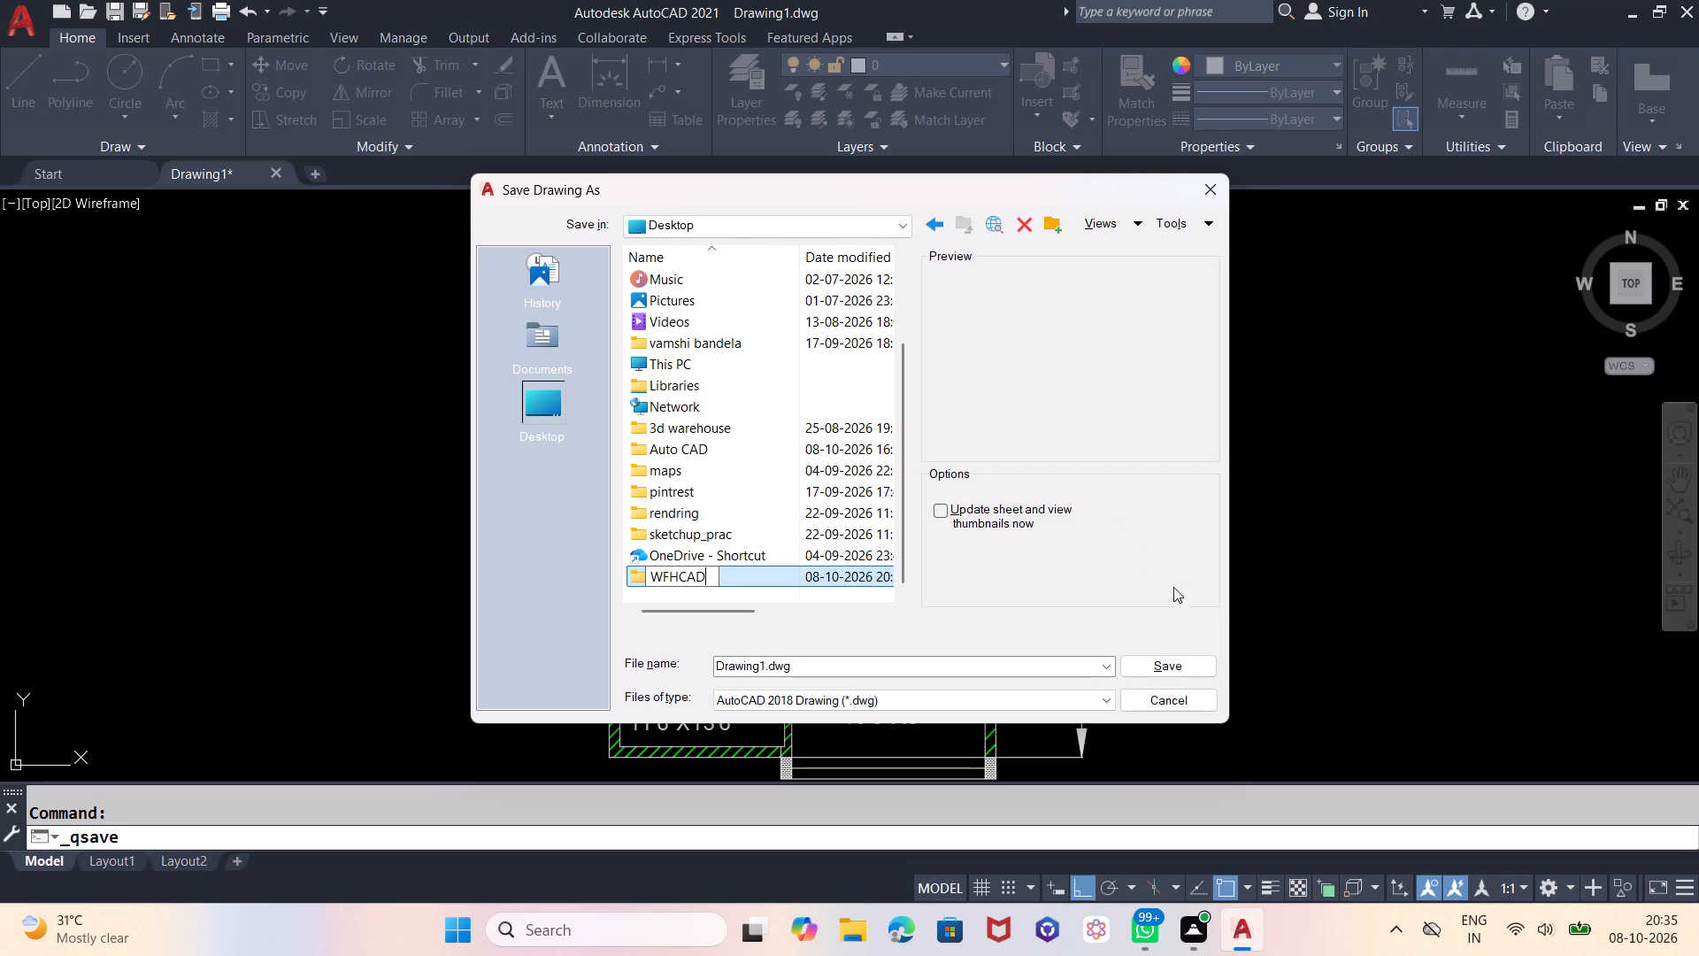
{"action": "left_click", "coordinate": [1056, 669]}
Save the drawing in the new WFHCAD folder under the file name 3BHK PLAN.
{"action": "left_click", "coordinate": [913, 670]}
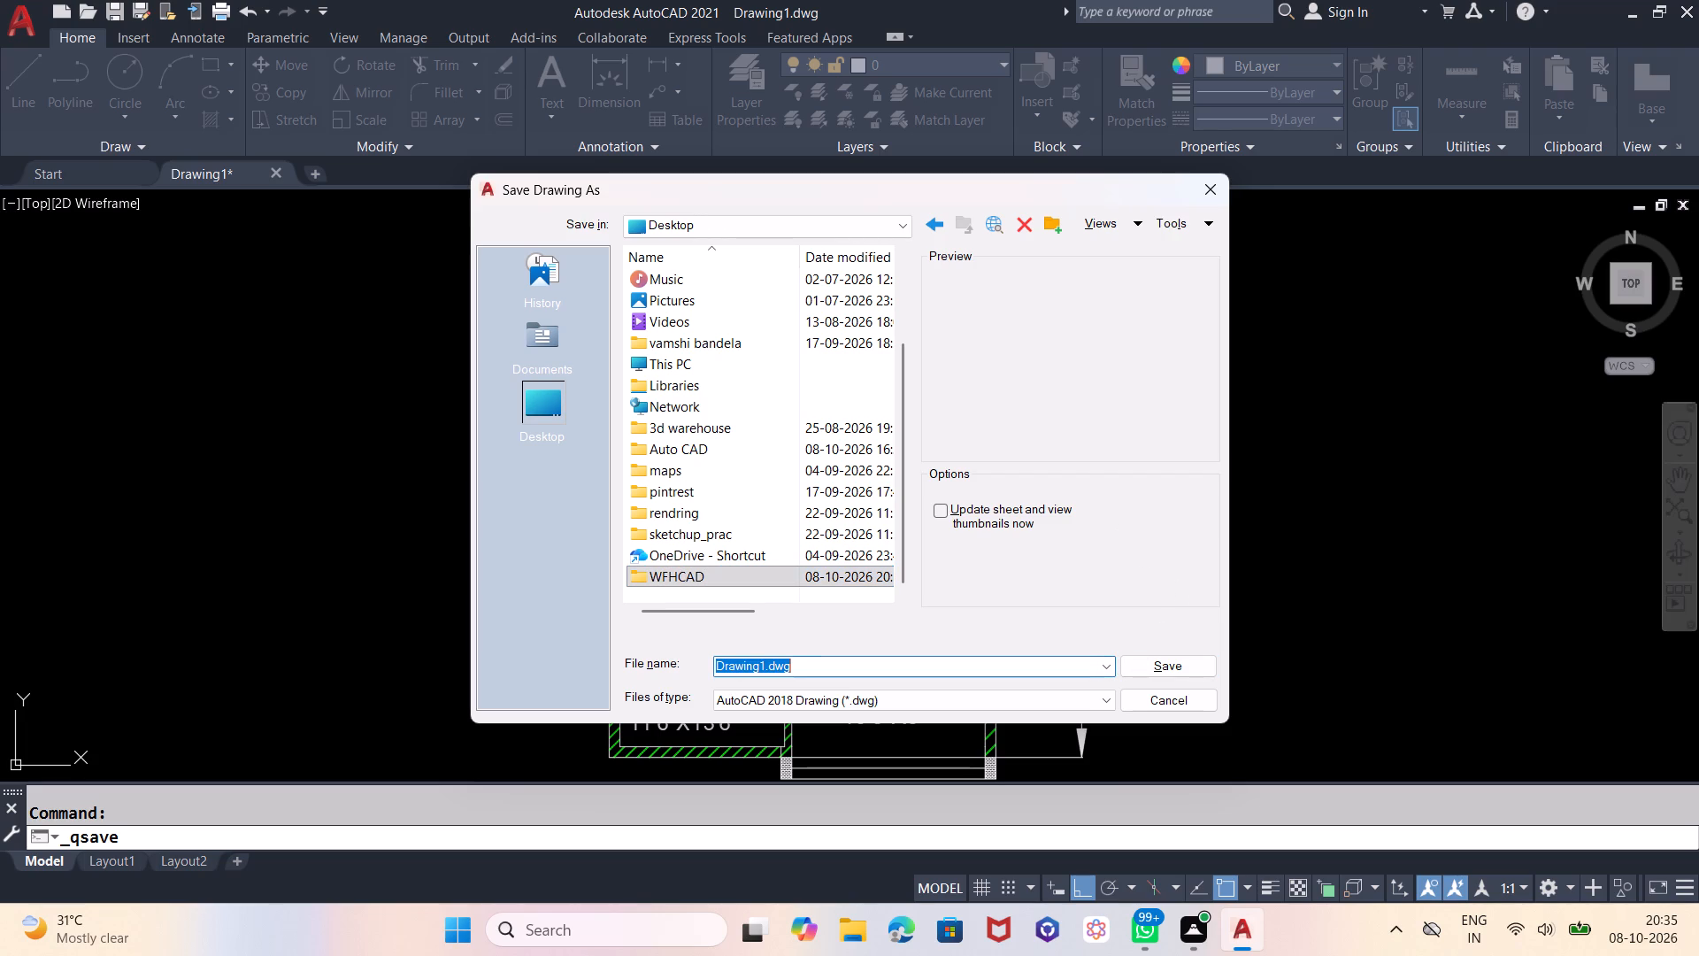
{"action": "double_click", "coordinate": [785, 576]}
{"action": "left_click", "coordinate": [820, 663]}
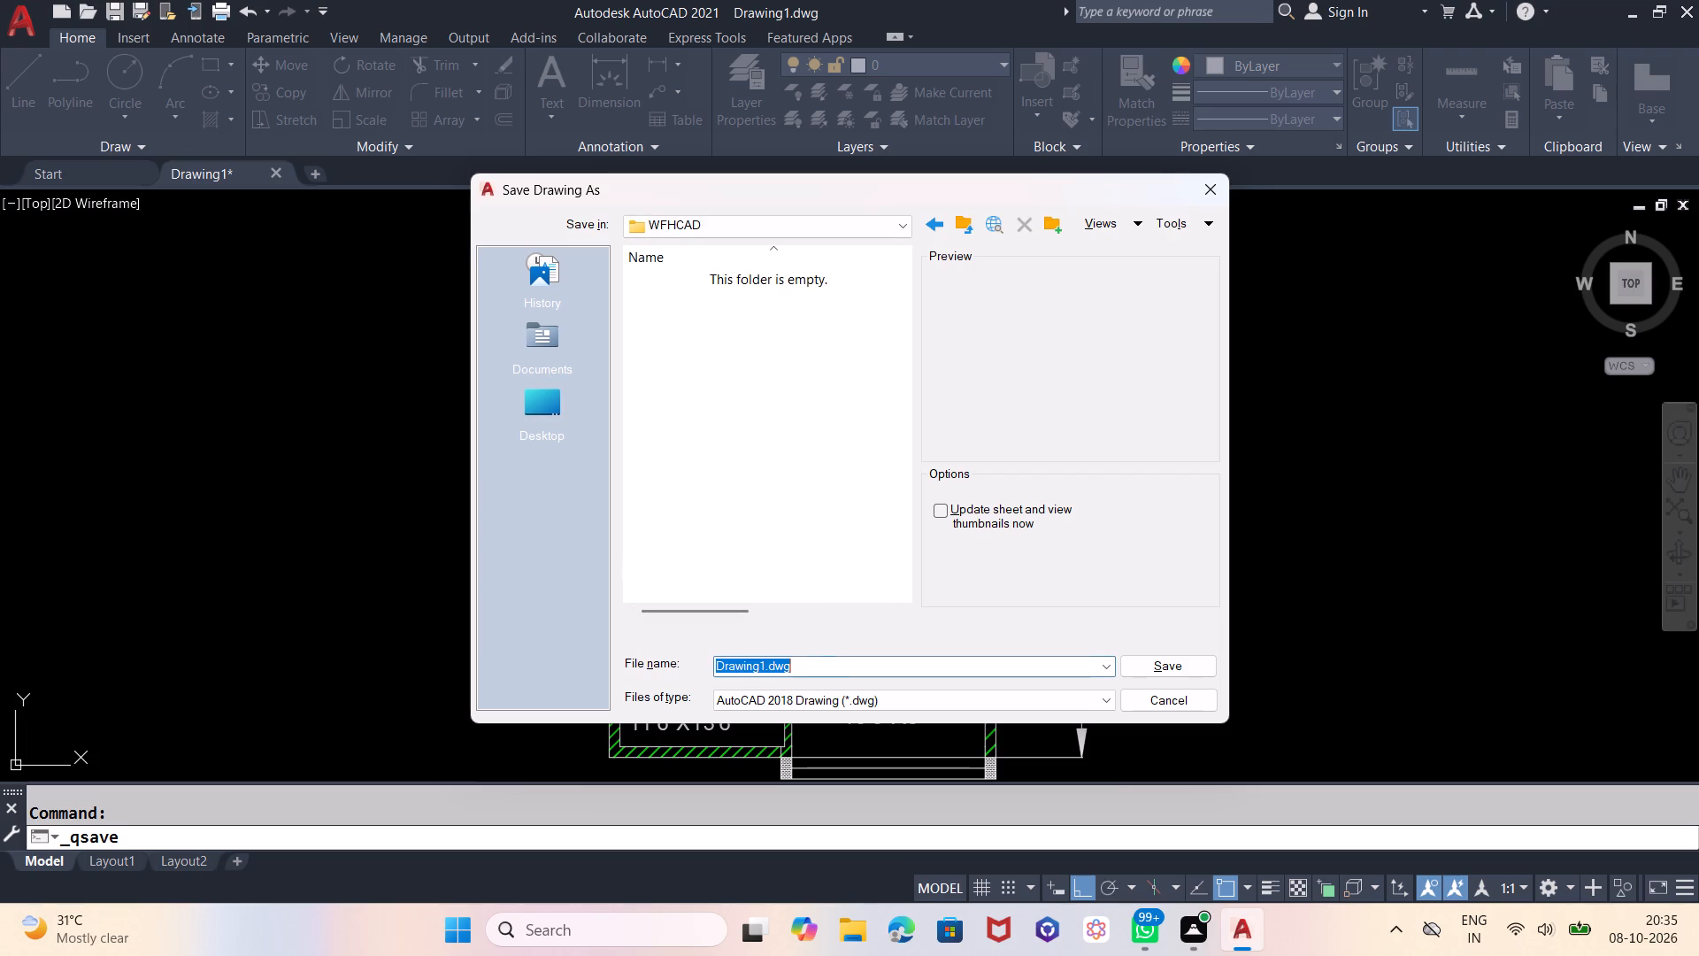
{"action": "key", "text": "BackSpace"}
{"action": "key", "text": "BackSpace"}
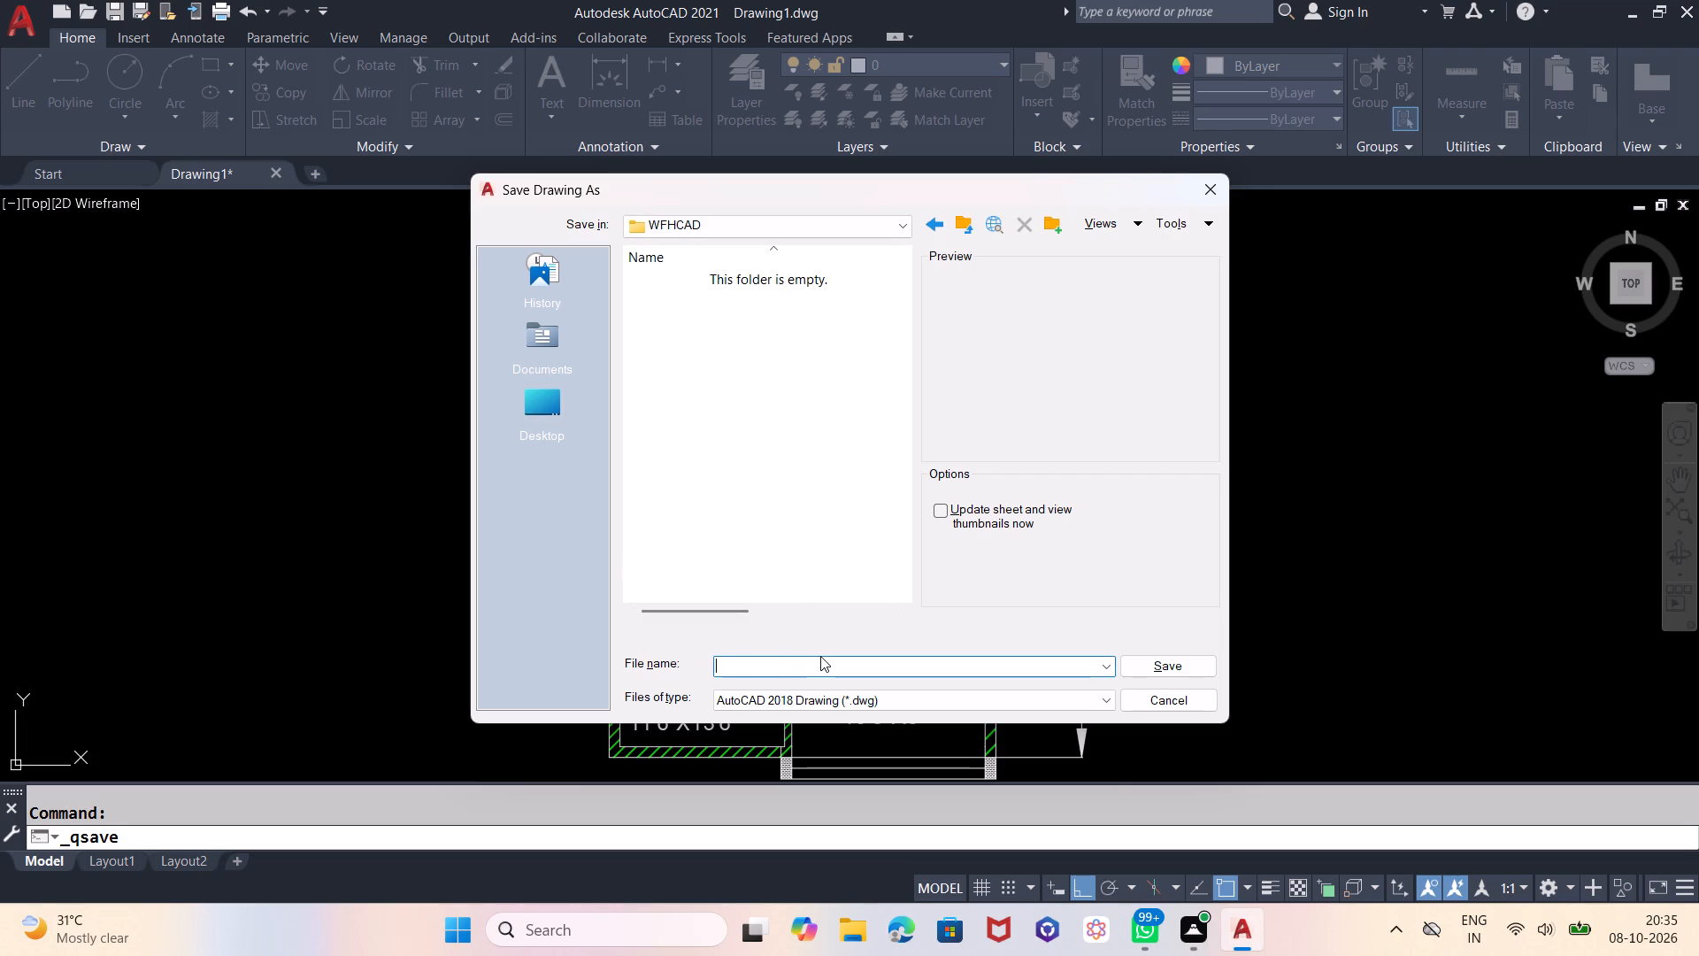
{"action": "type", "text": "3BH"}
{"action": "key", "text": "k"}
{"action": "key", "text": "space"}
{"action": "type", "text": "PLAN"}
{"action": "left_click", "coordinate": [1184, 671]}
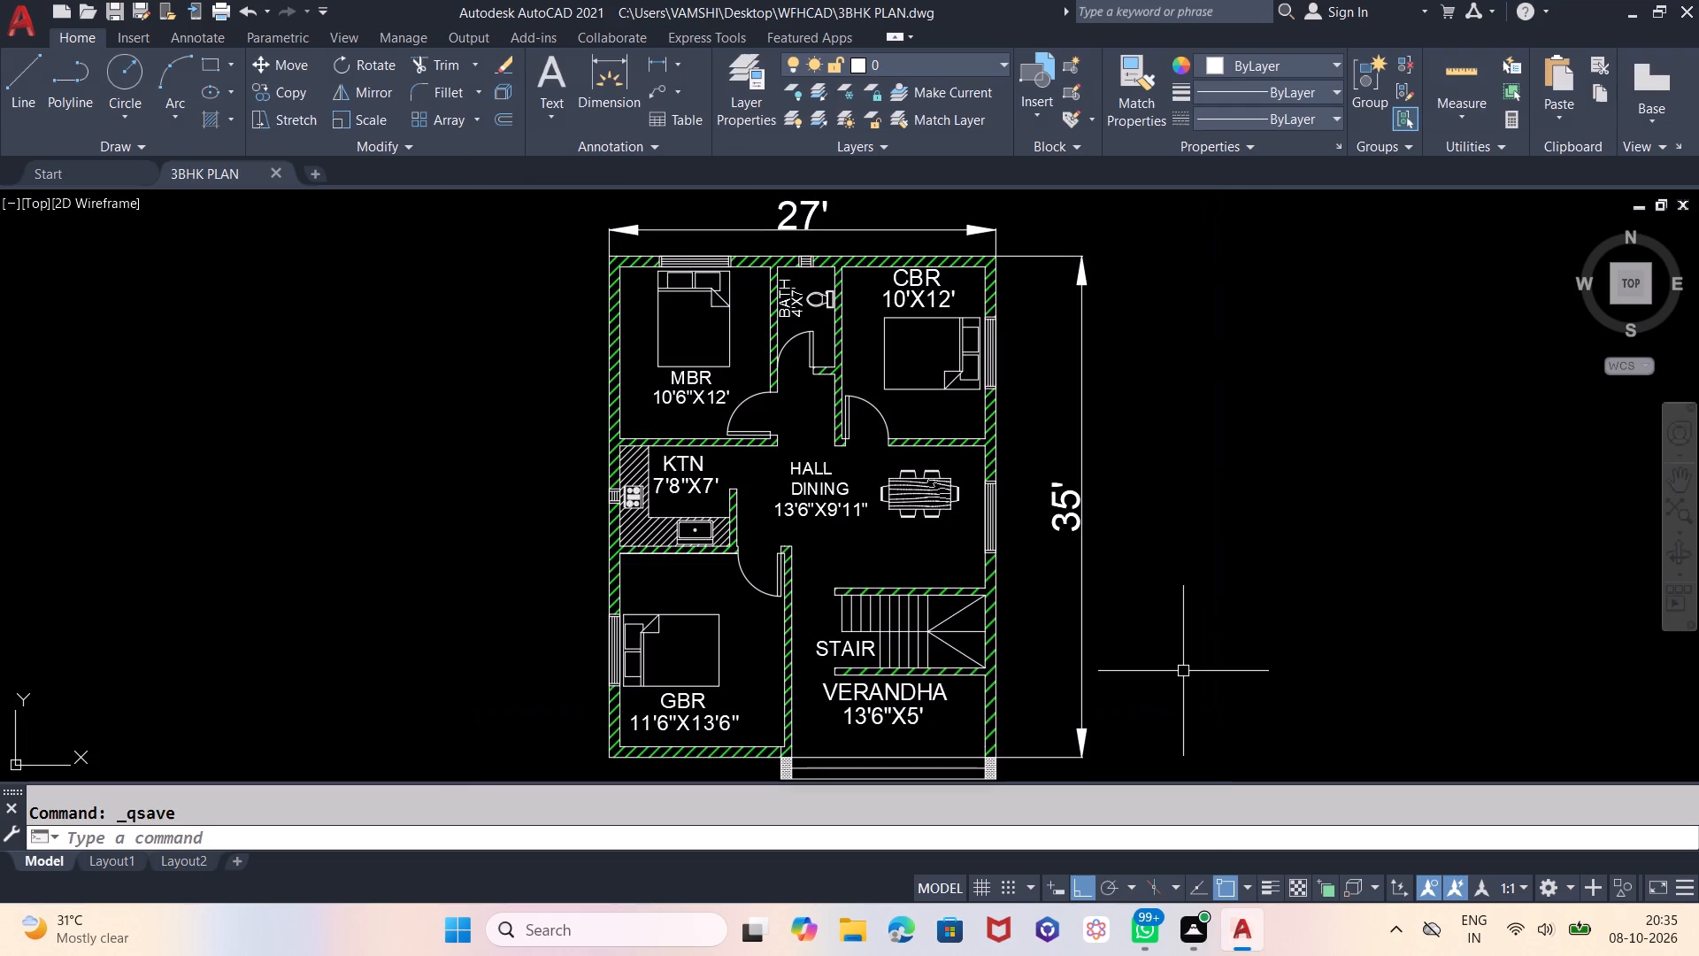
{"action": "key", "text": "ctrl+s"}
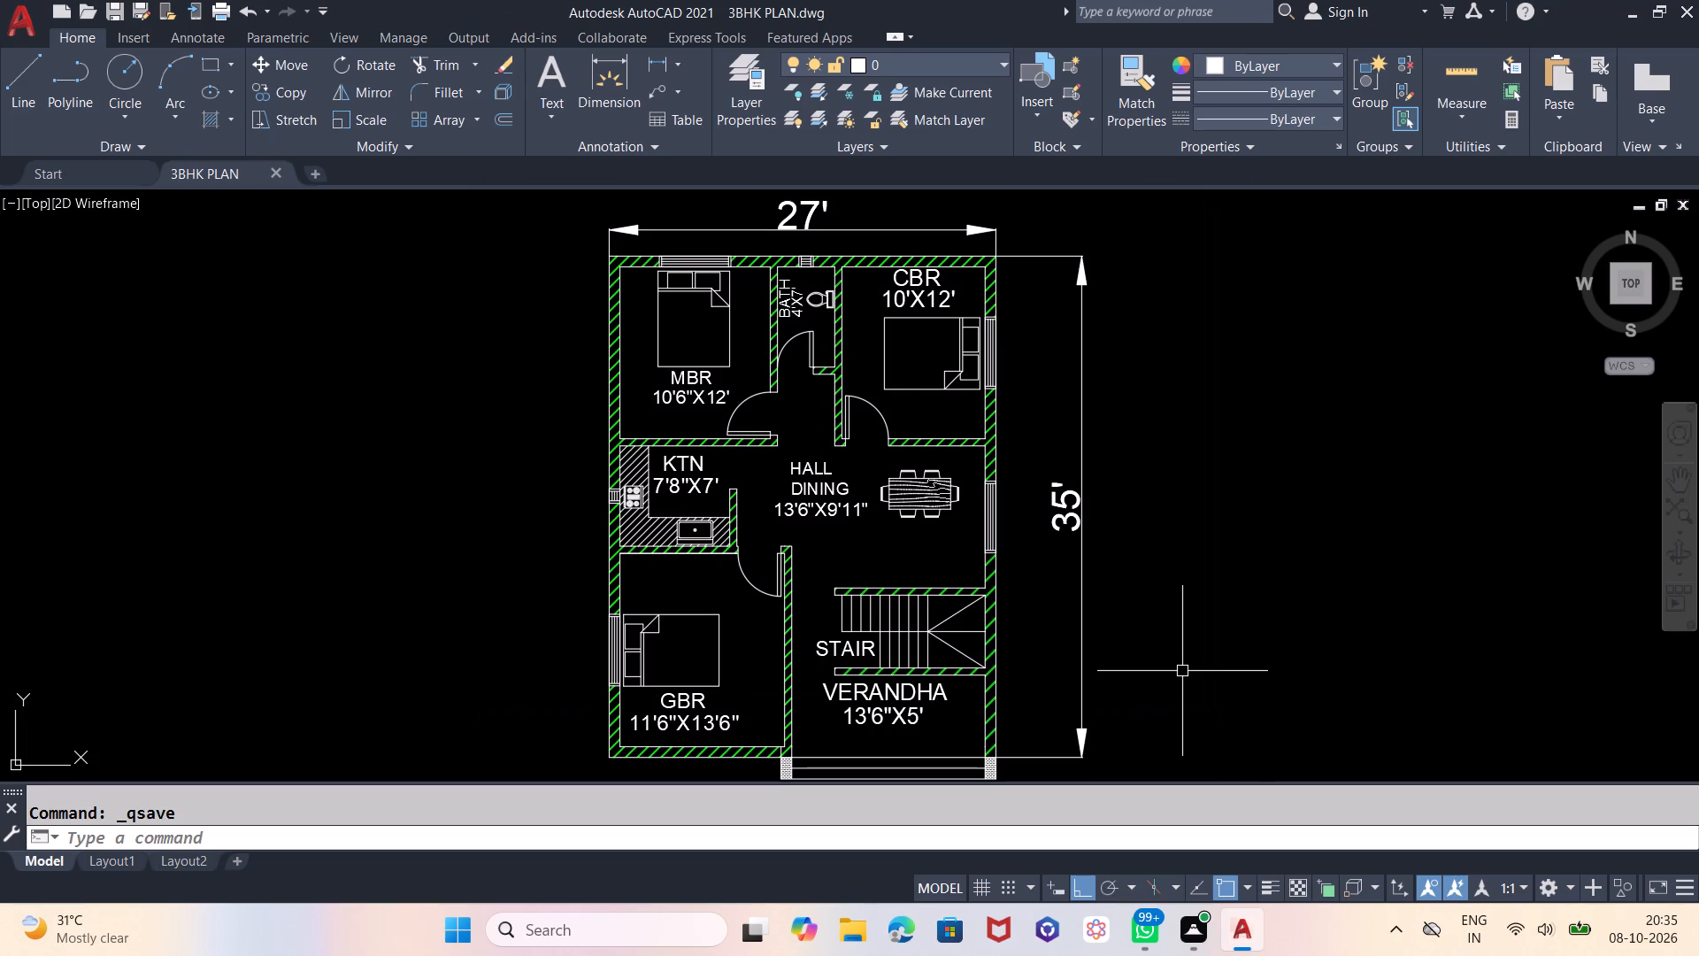
{"action": "key", "text": "ctrl+s"}
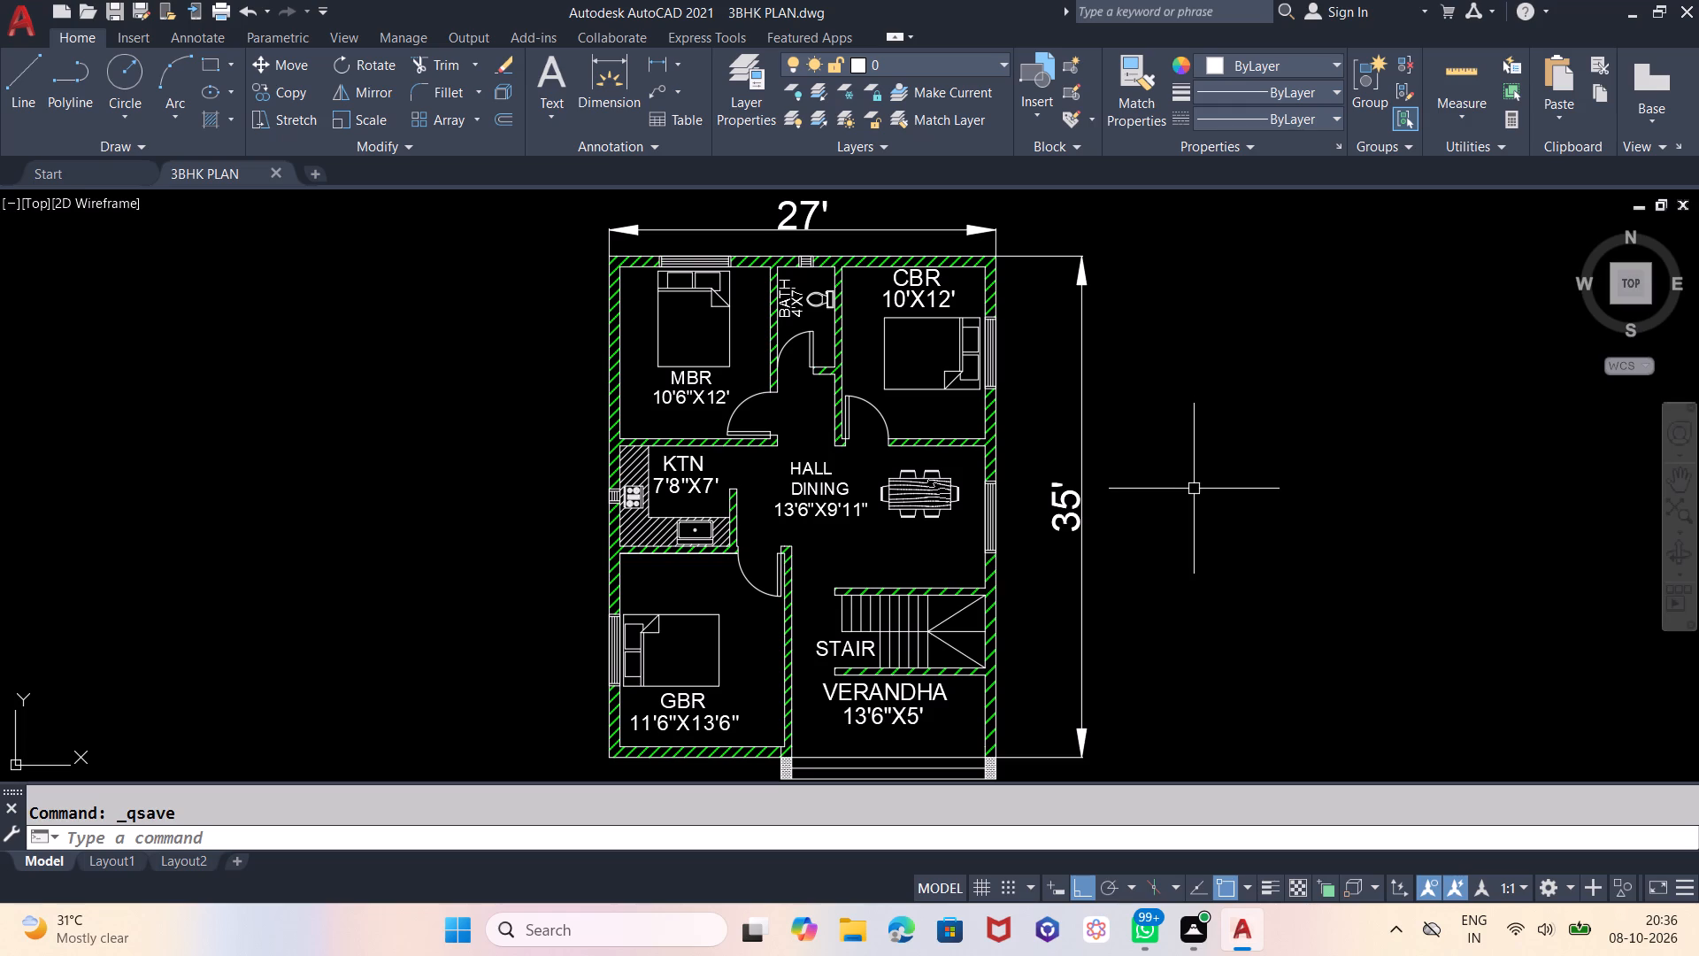
Start a plot with the DWG To PDF.pc3 plotter and the ISO full bleed A4 (210.00 x 297.00 MM) paper size.
{"action": "key", "text": "ctrl+p"}
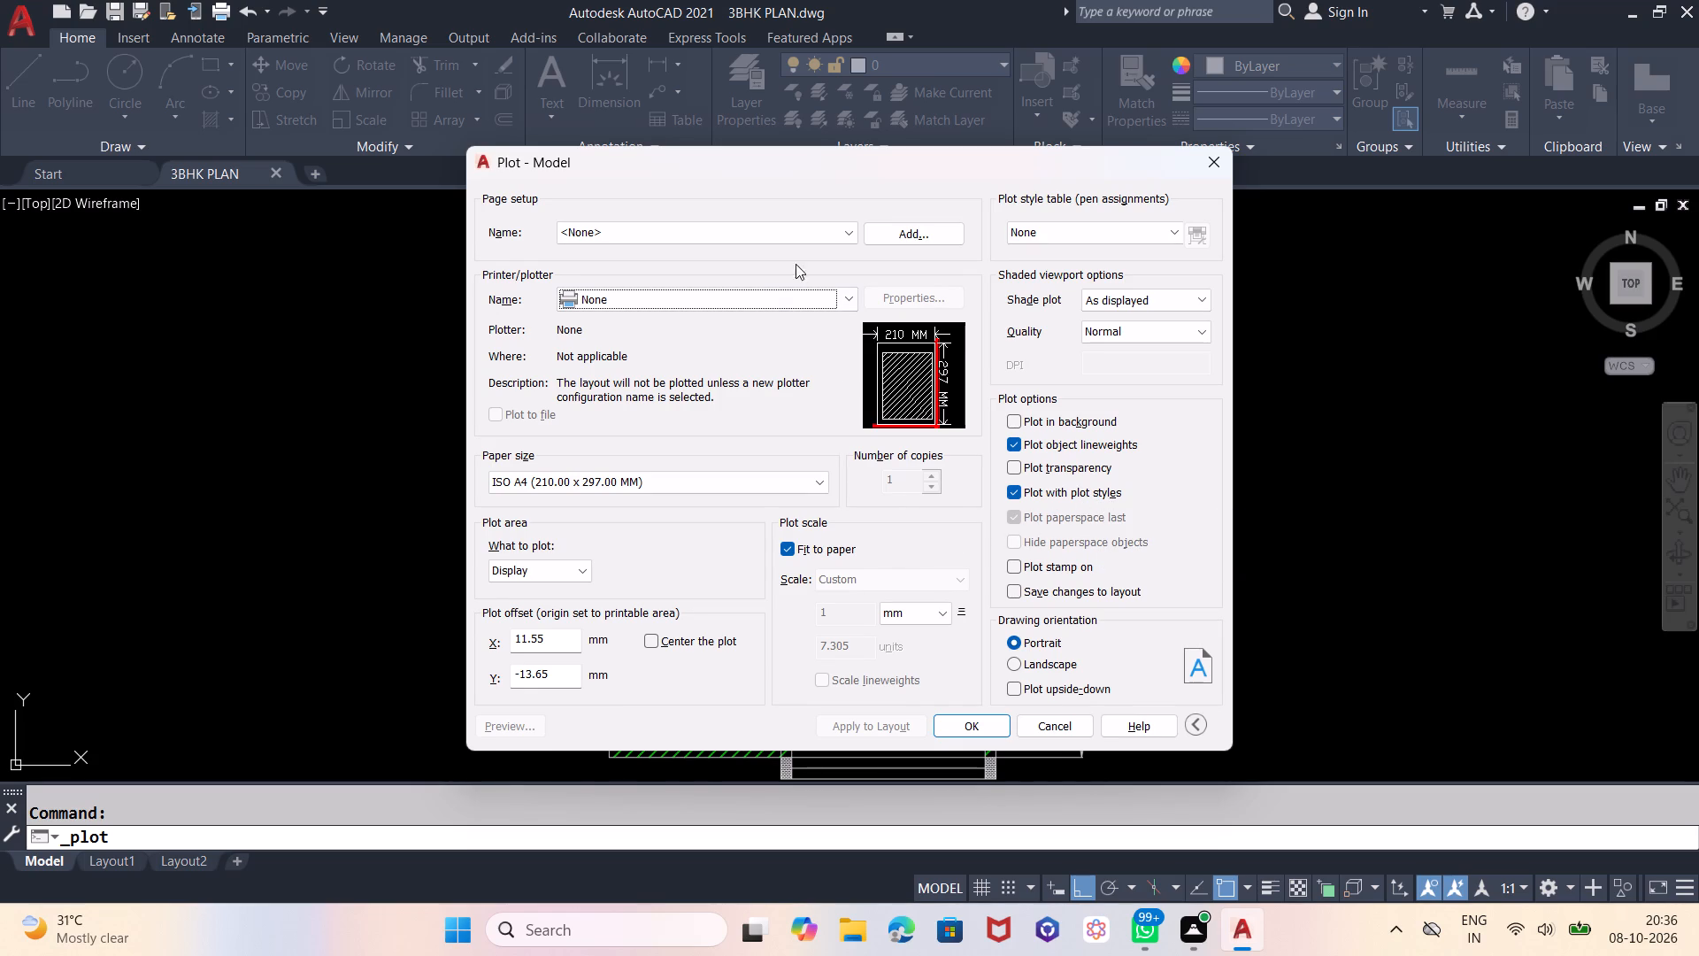
{"action": "left_click", "coordinate": [772, 300]}
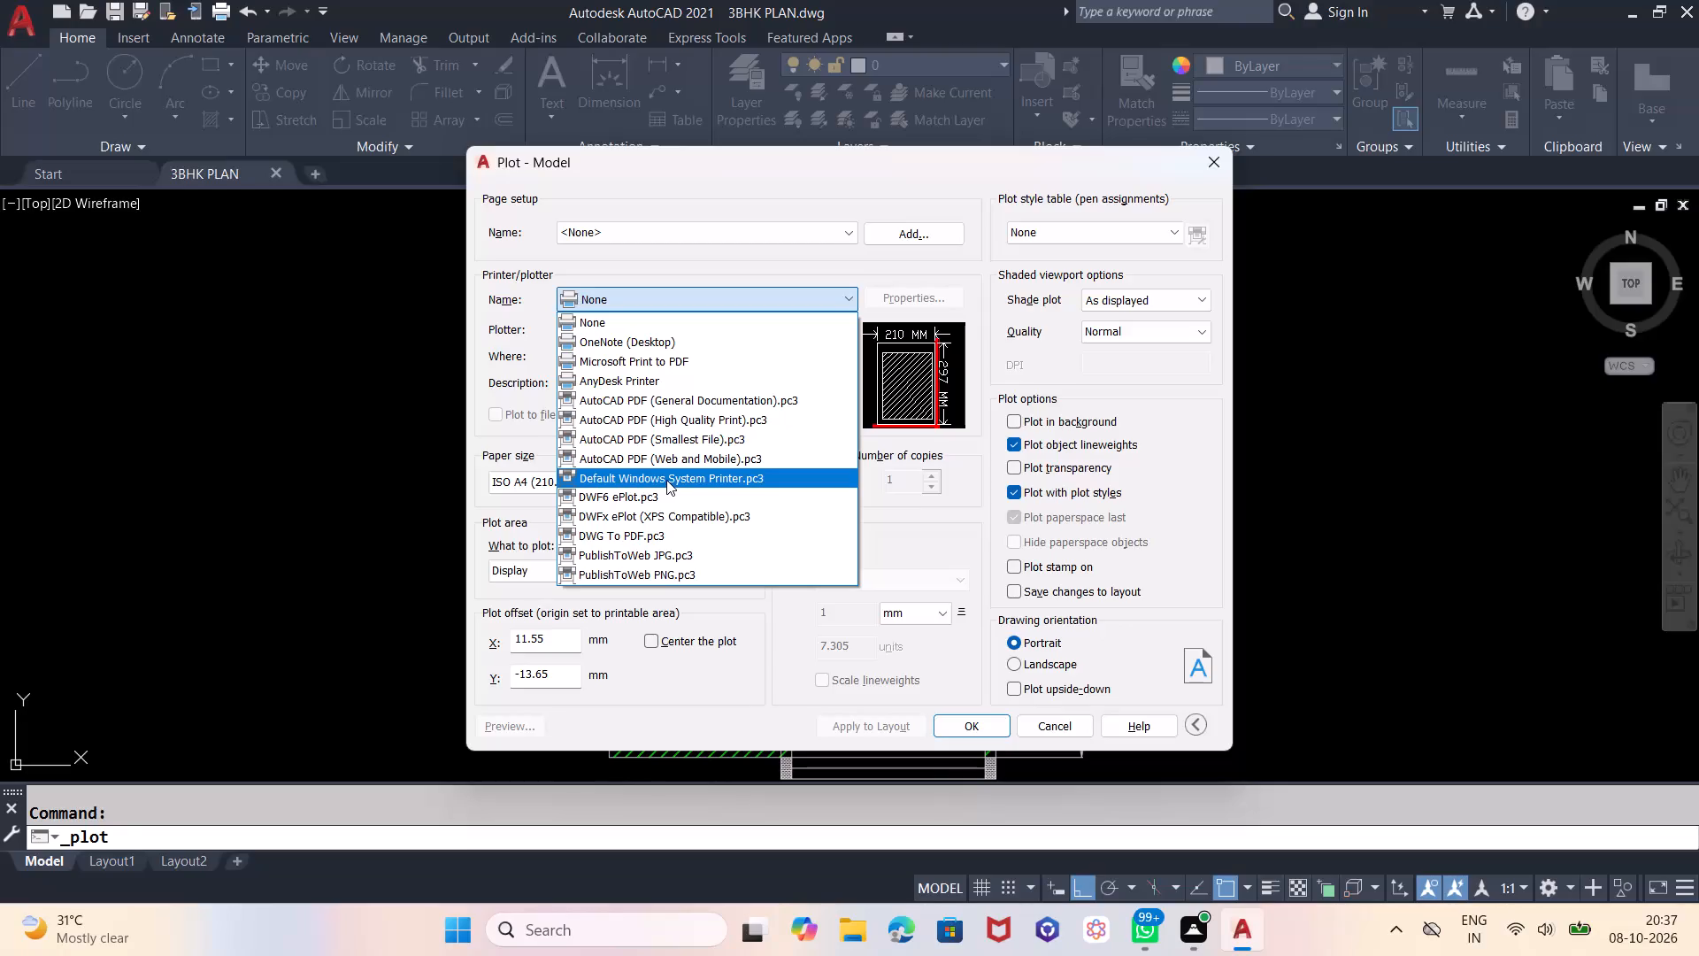
{"action": "left_click", "coordinate": [637, 533]}
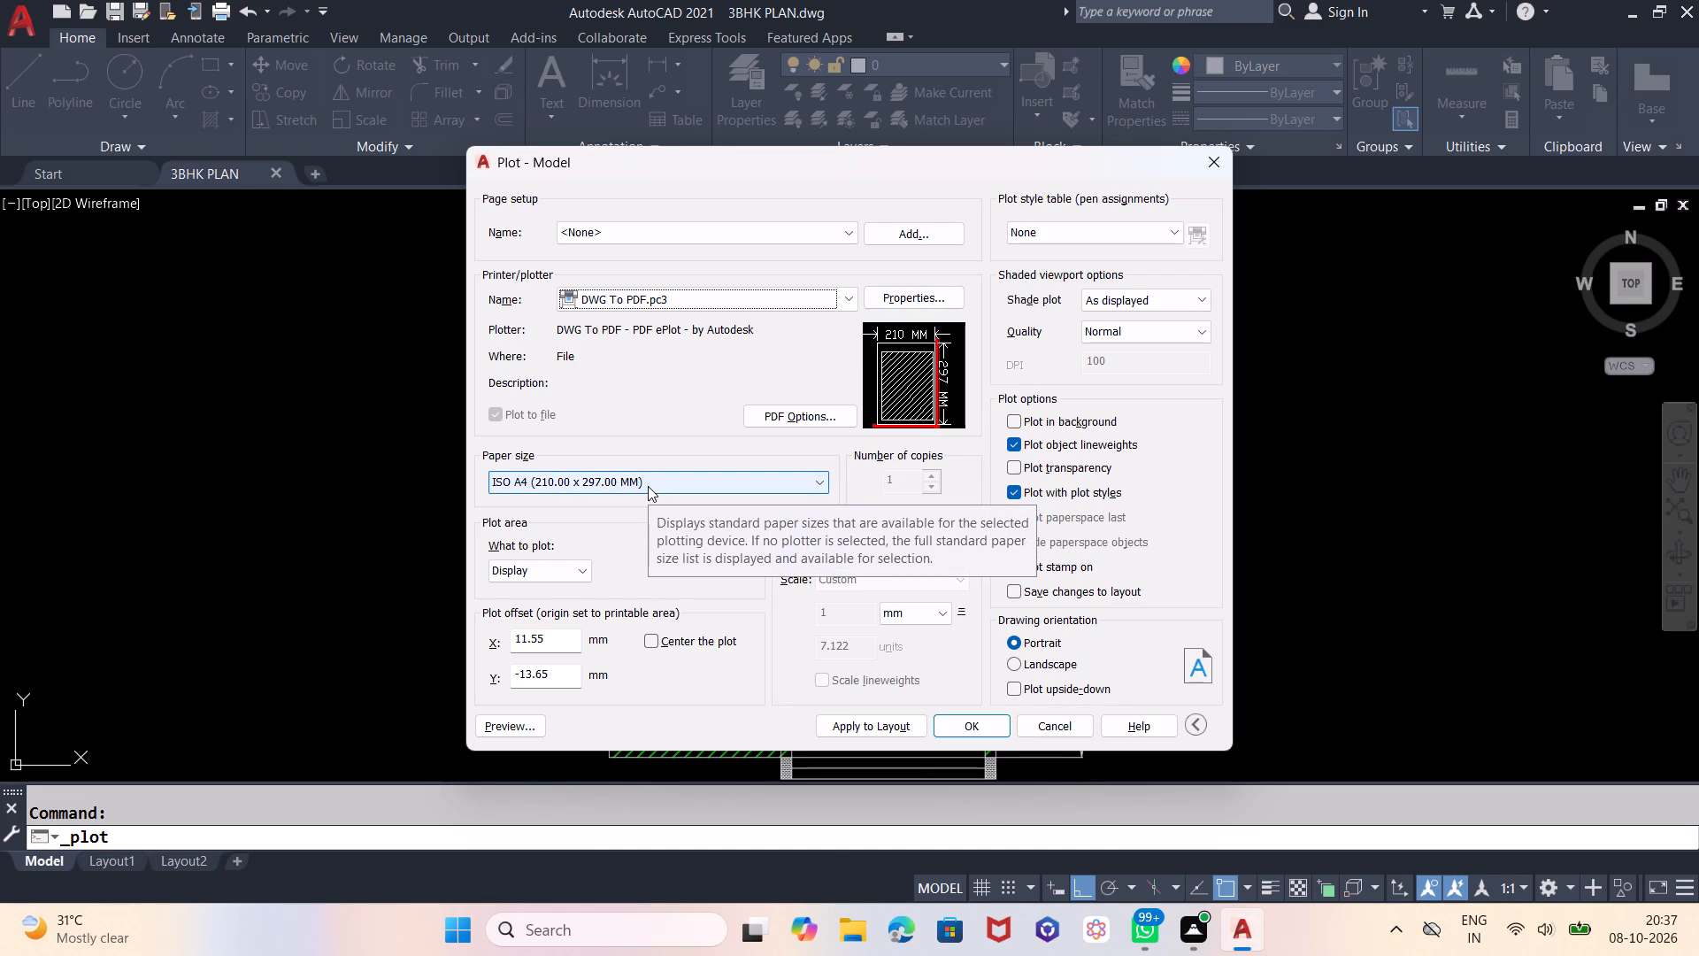
{"action": "left_click", "coordinate": [648, 486]}
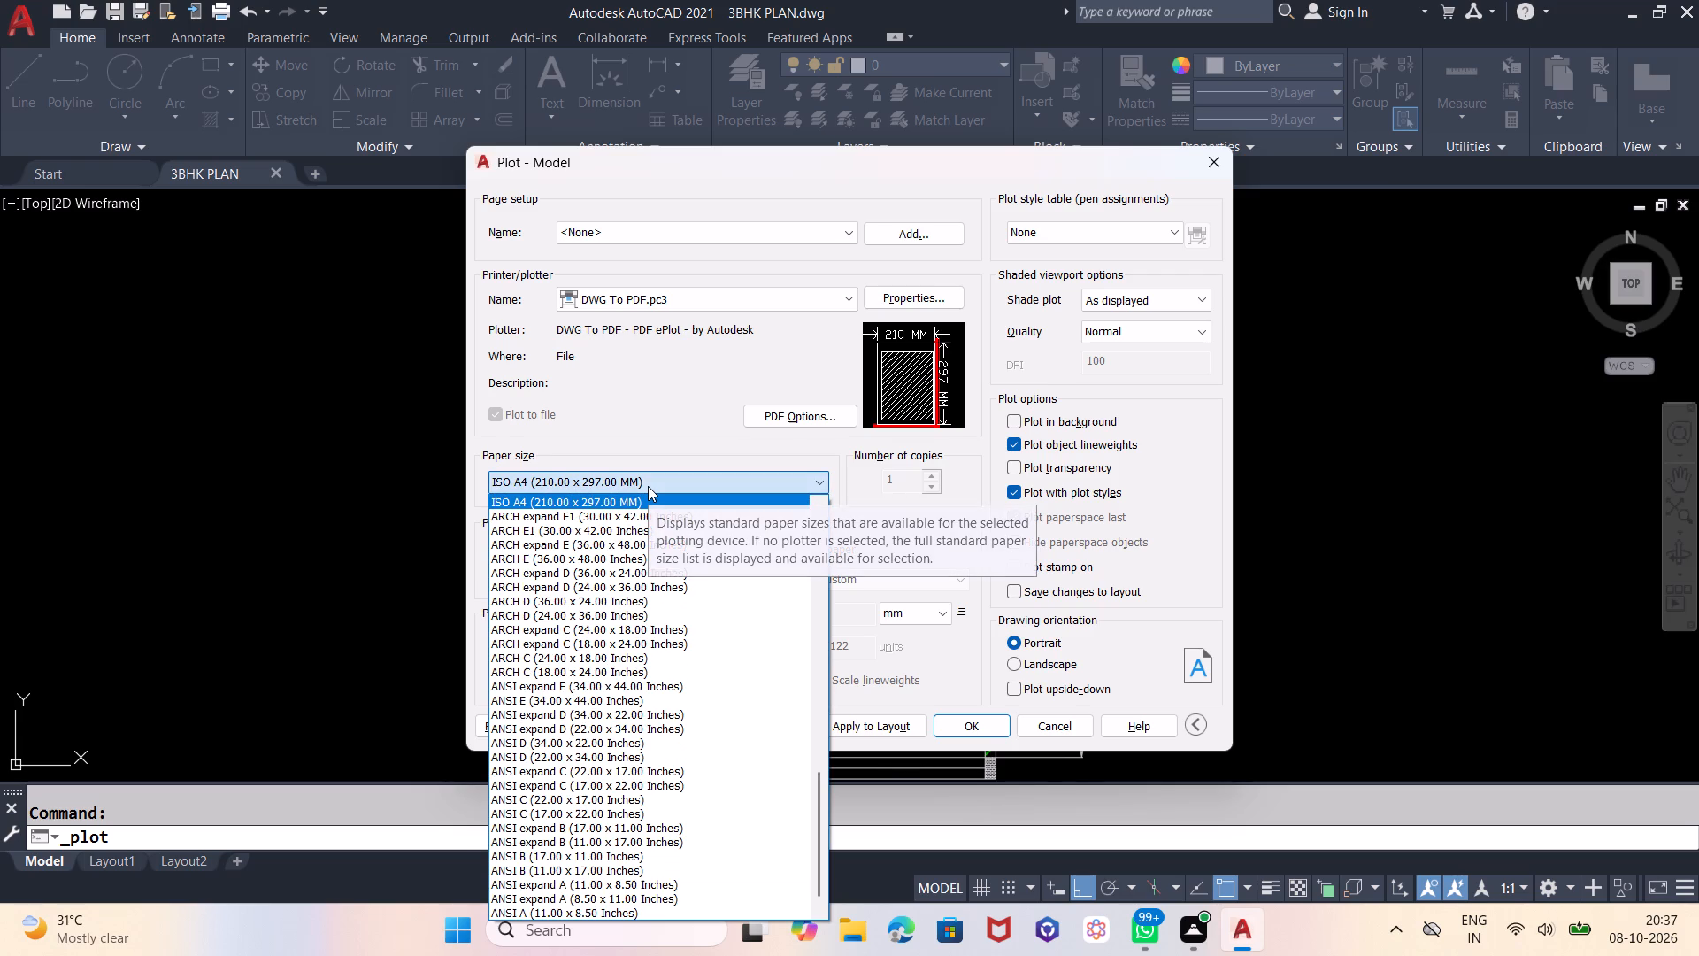
{"action": "scroll", "coordinate": [581, 612], "scroll_direction": "down", "scroll_amount": 5}
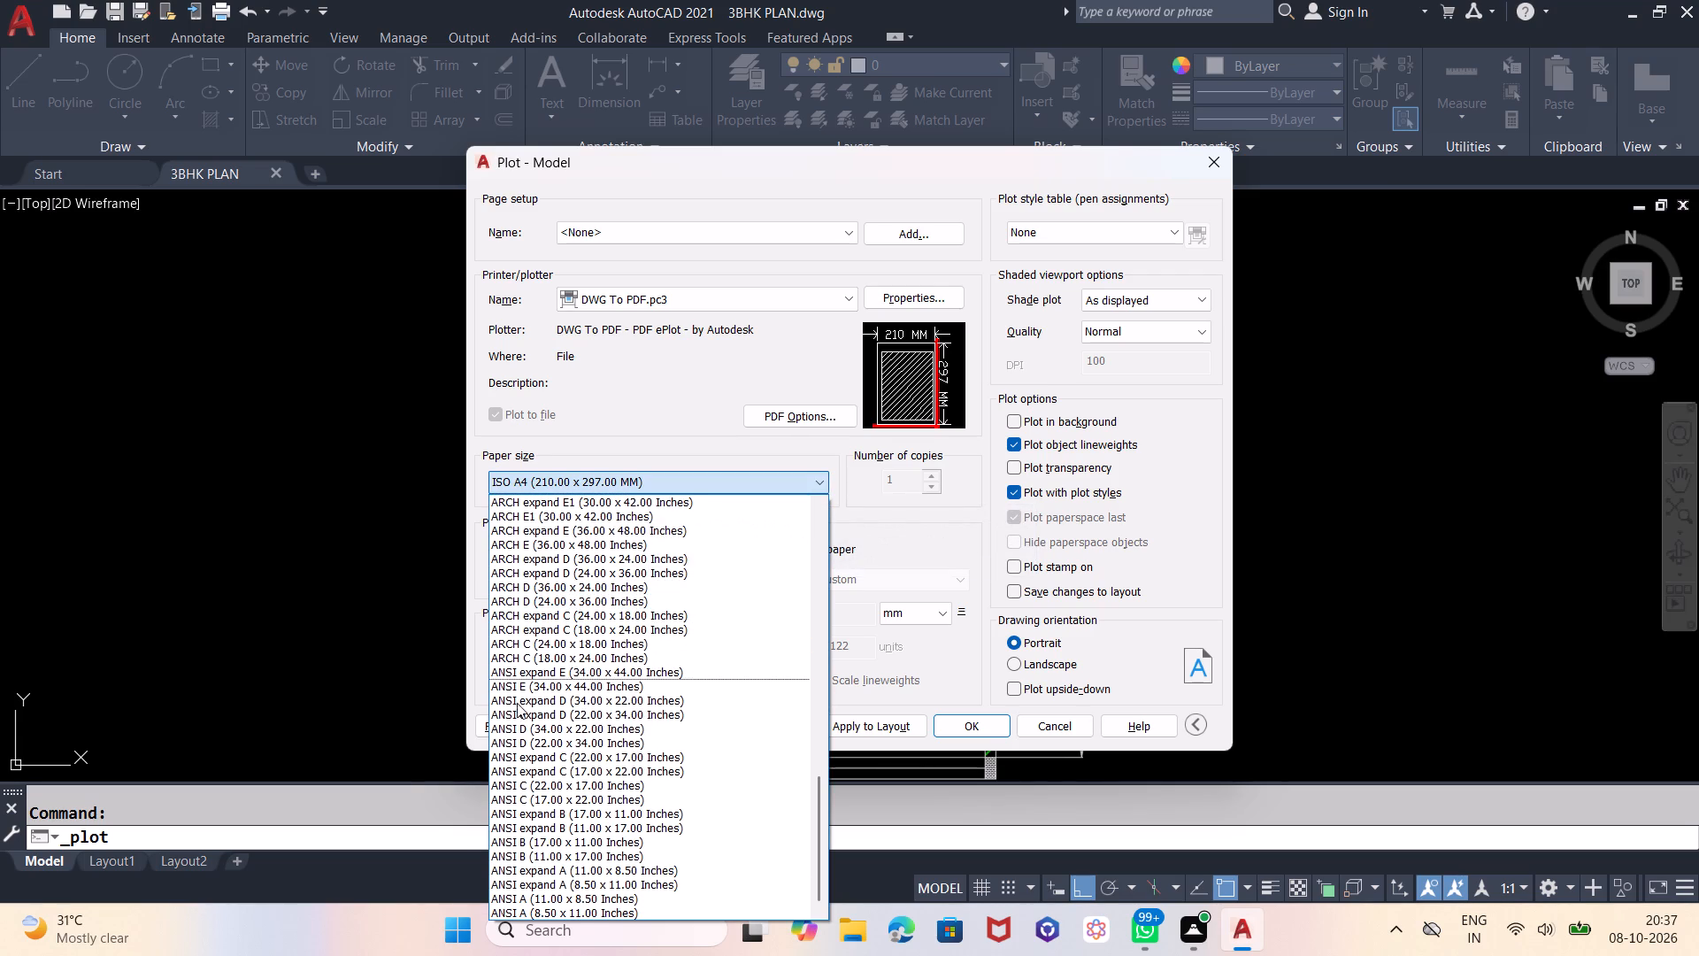
{"action": "scroll", "coordinate": [517, 703], "scroll_direction": "down", "scroll_amount": 7}
{"action": "scroll", "coordinate": [507, 904], "scroll_direction": "down", "scroll_amount": 1}
{"action": "scroll", "coordinate": [564, 821], "scroll_direction": "up", "scroll_amount": 4}
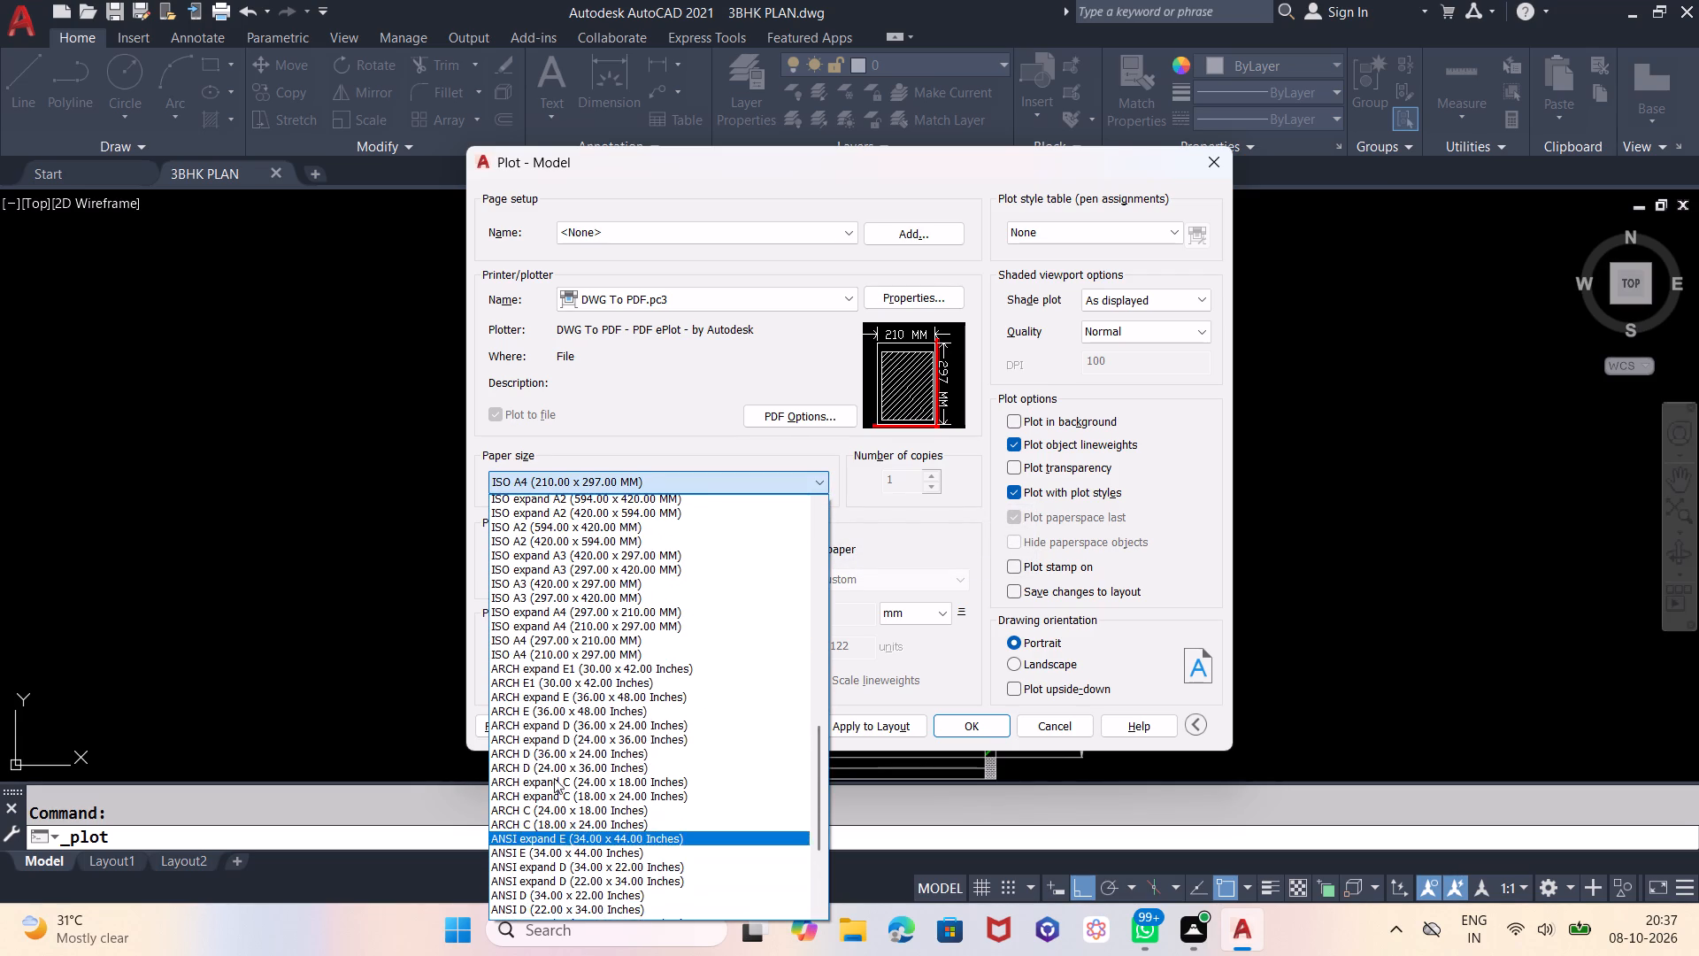
{"action": "scroll", "coordinate": [550, 746], "scroll_direction": "up", "scroll_amount": 12}
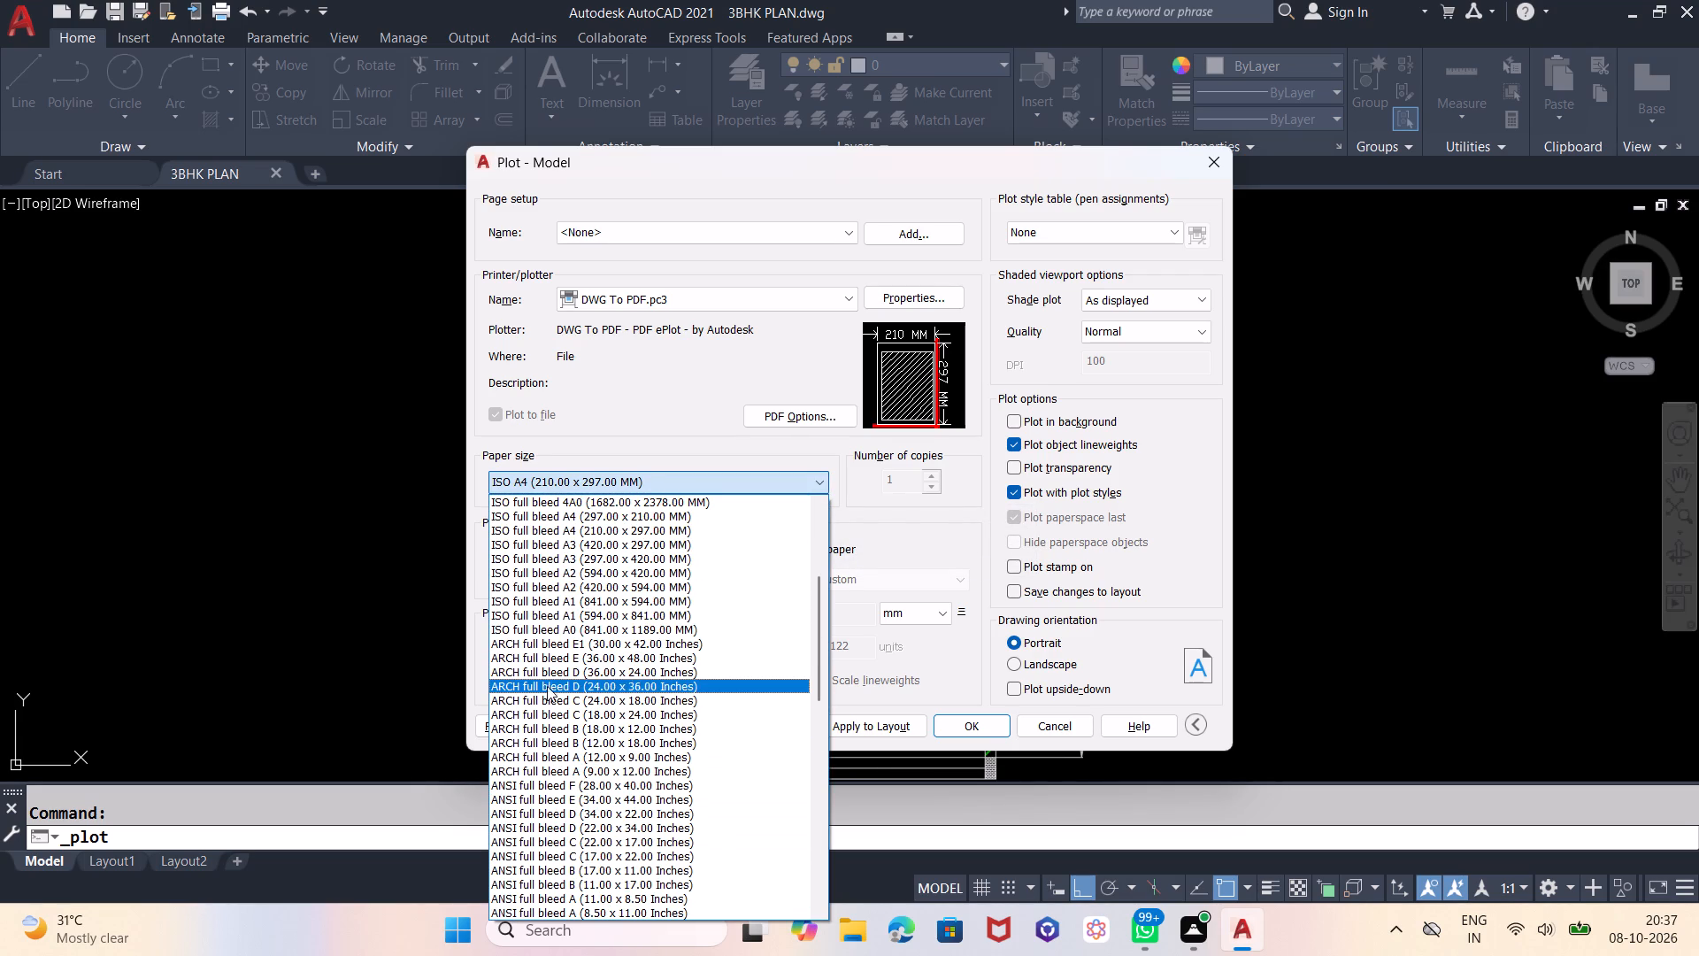
{"action": "left_click", "coordinate": [576, 529]}
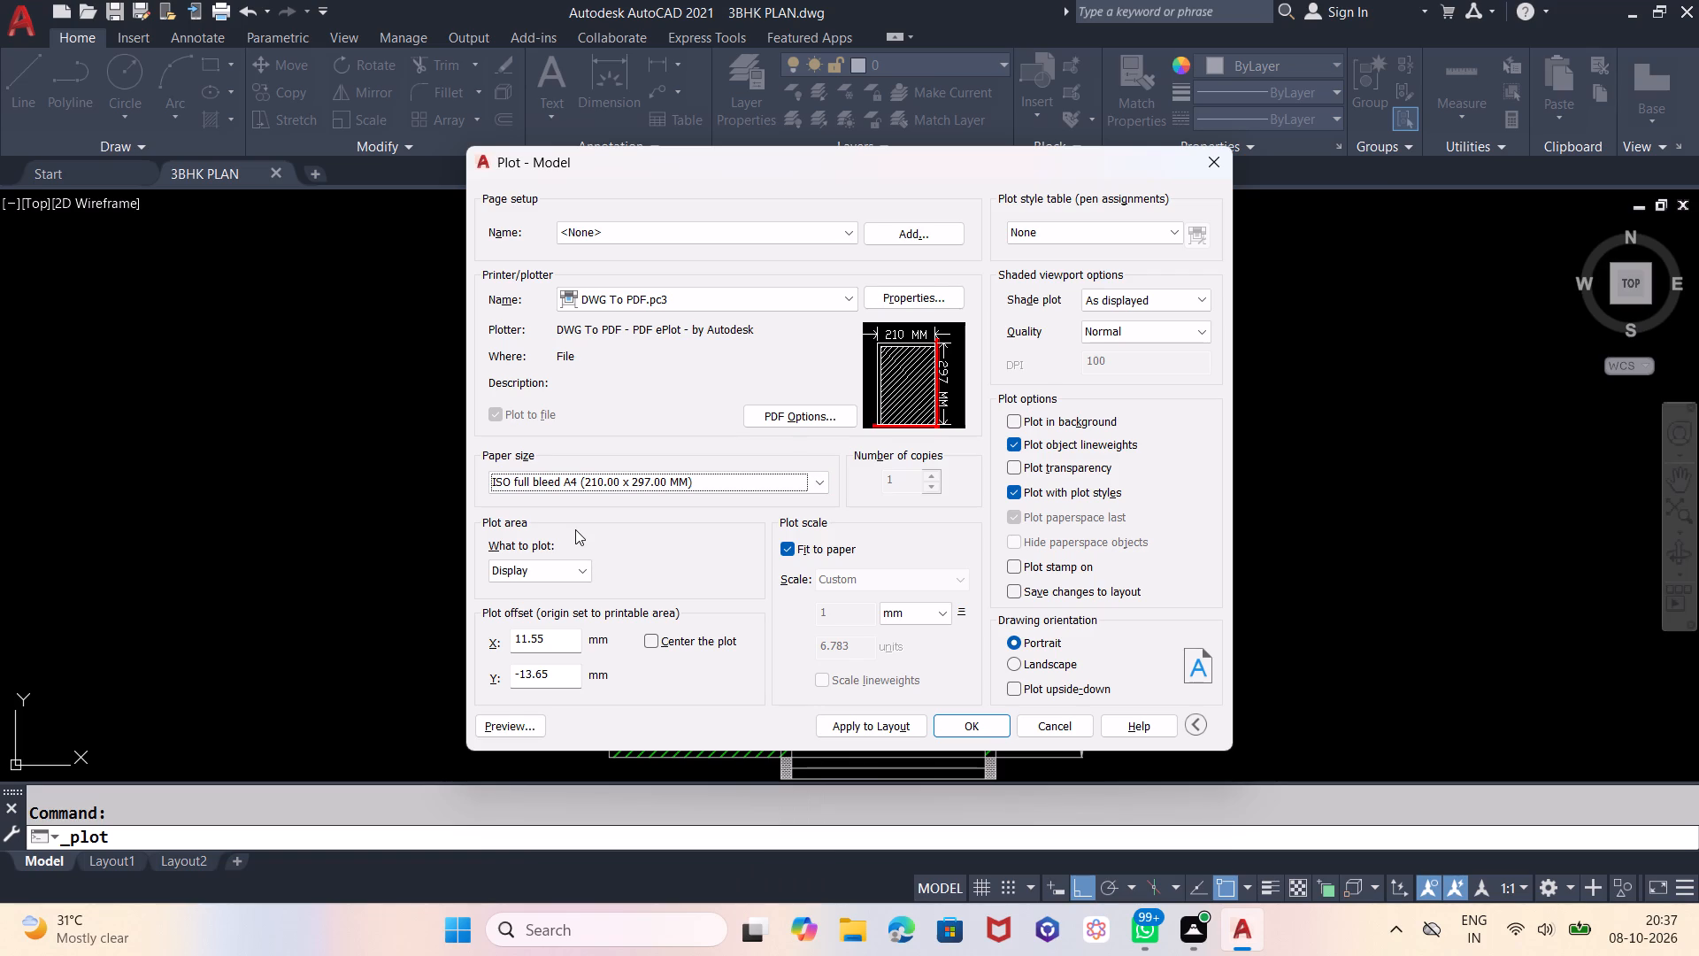
Set the plot area to a window spanning the outer walls' lower-left to upper-right corners, and center the plot.
{"action": "left_click", "coordinate": [531, 574]}
{"action": "left_click", "coordinate": [512, 635]}
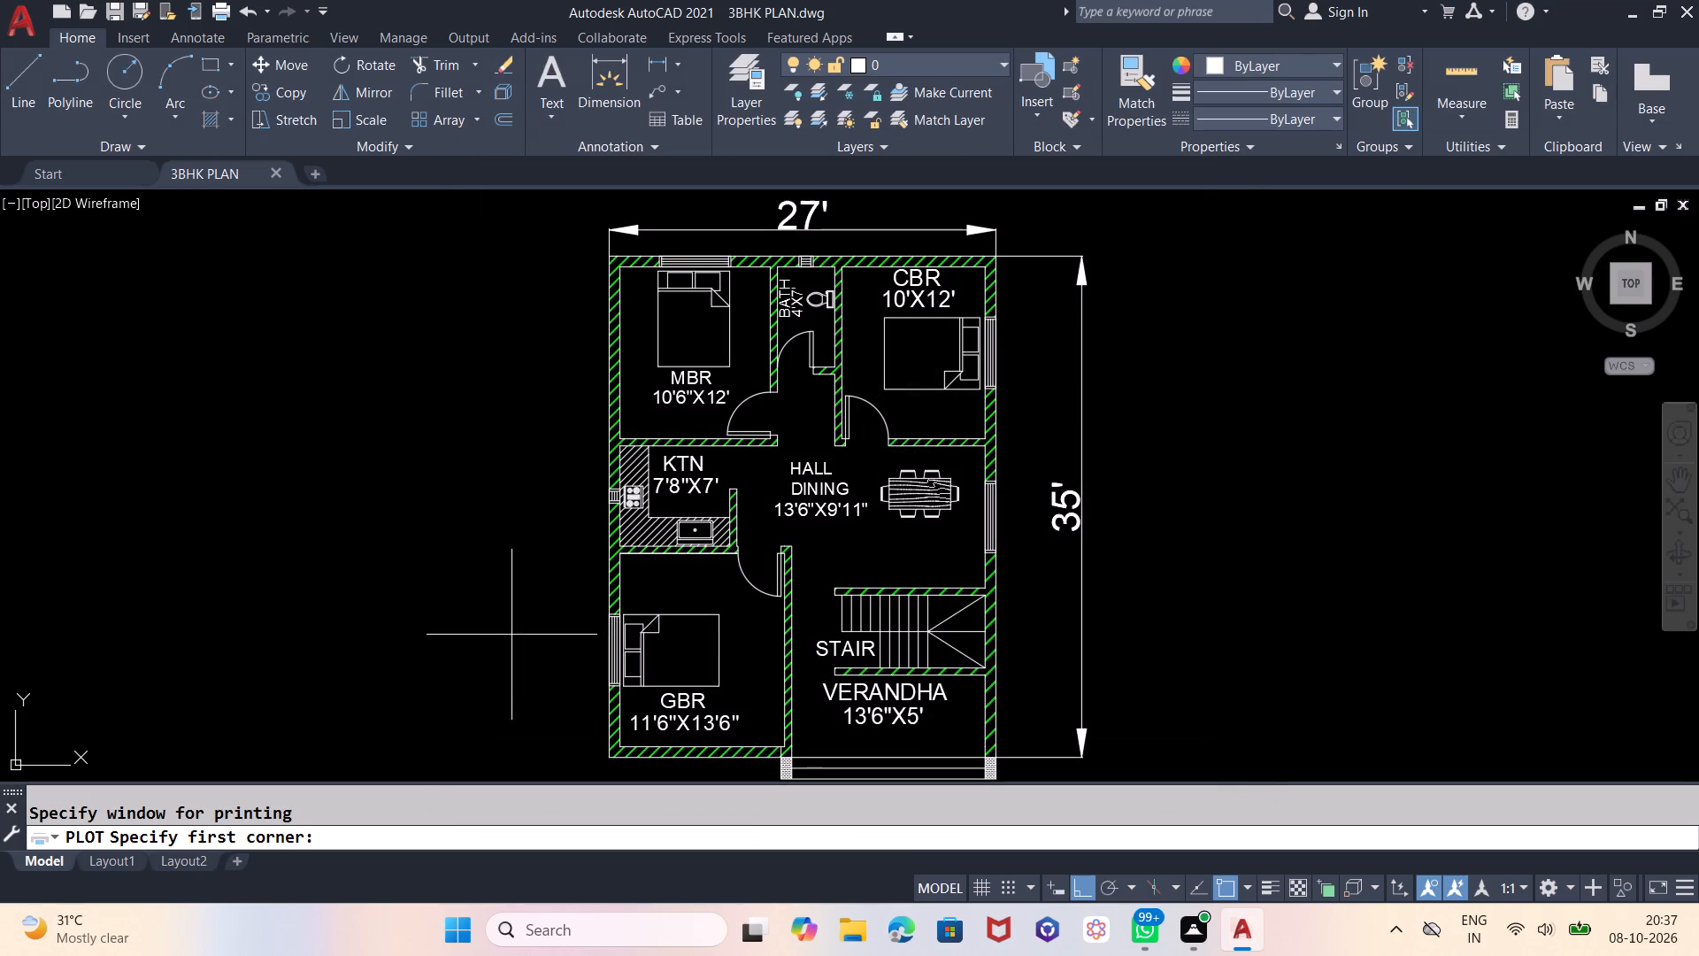
{"action": "left_click", "coordinate": [608, 758]}
{"action": "left_click", "coordinate": [991, 256]}
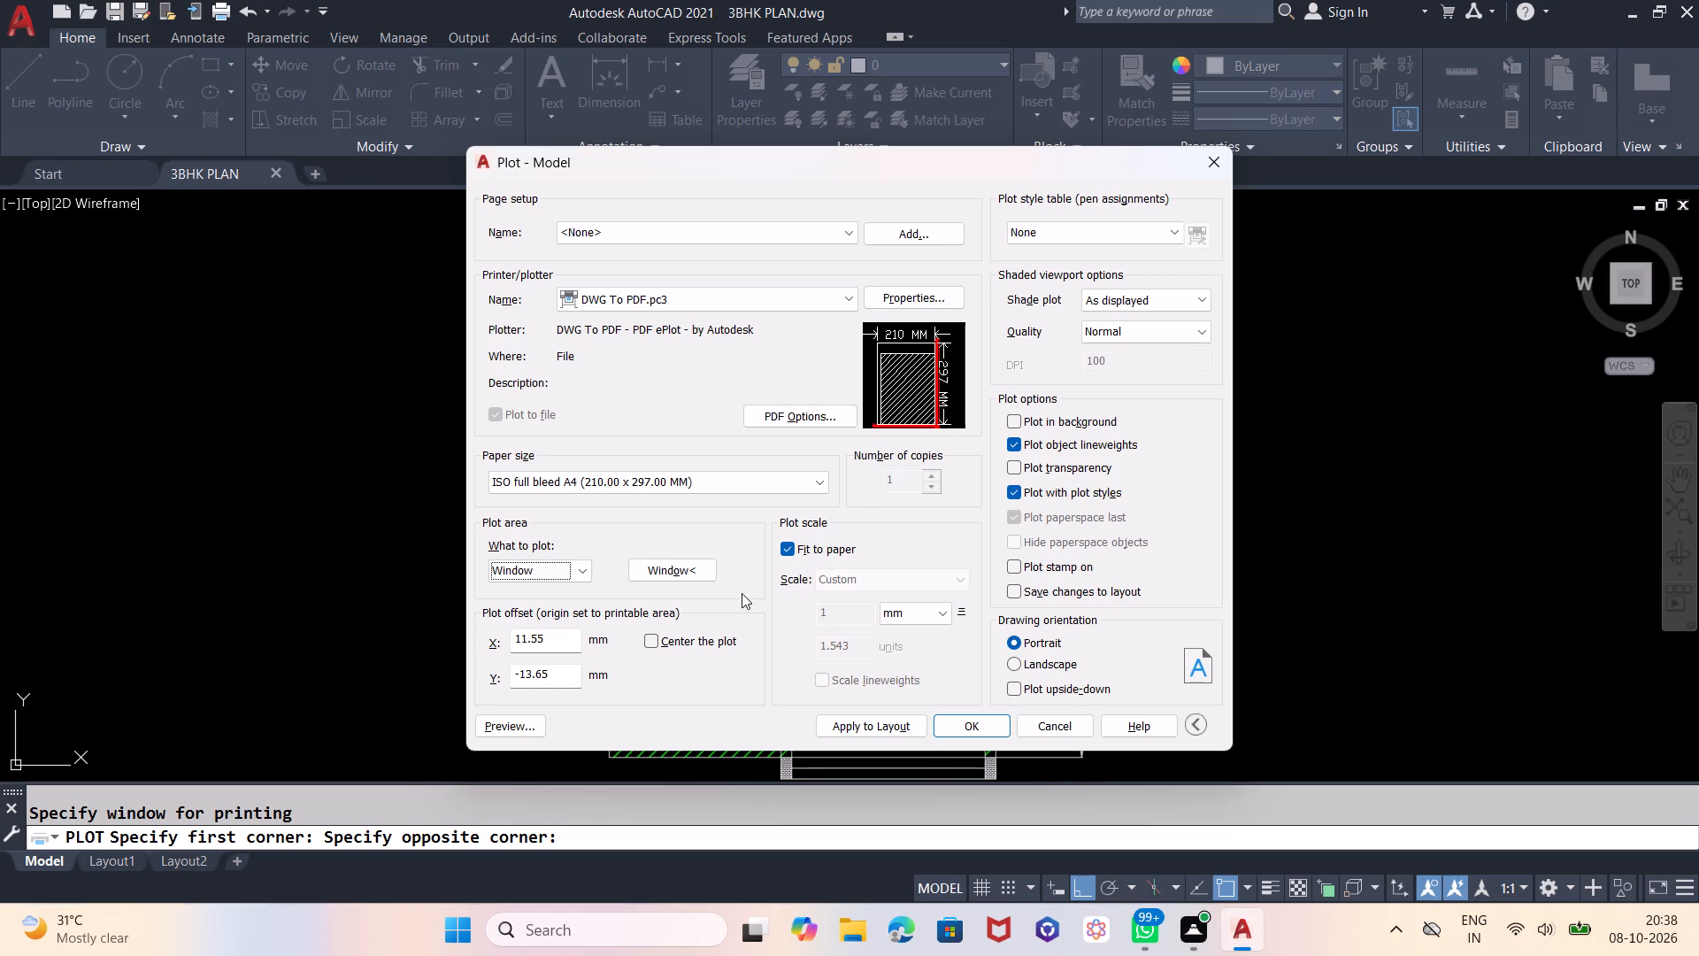
{"action": "left_click", "coordinate": [654, 637]}
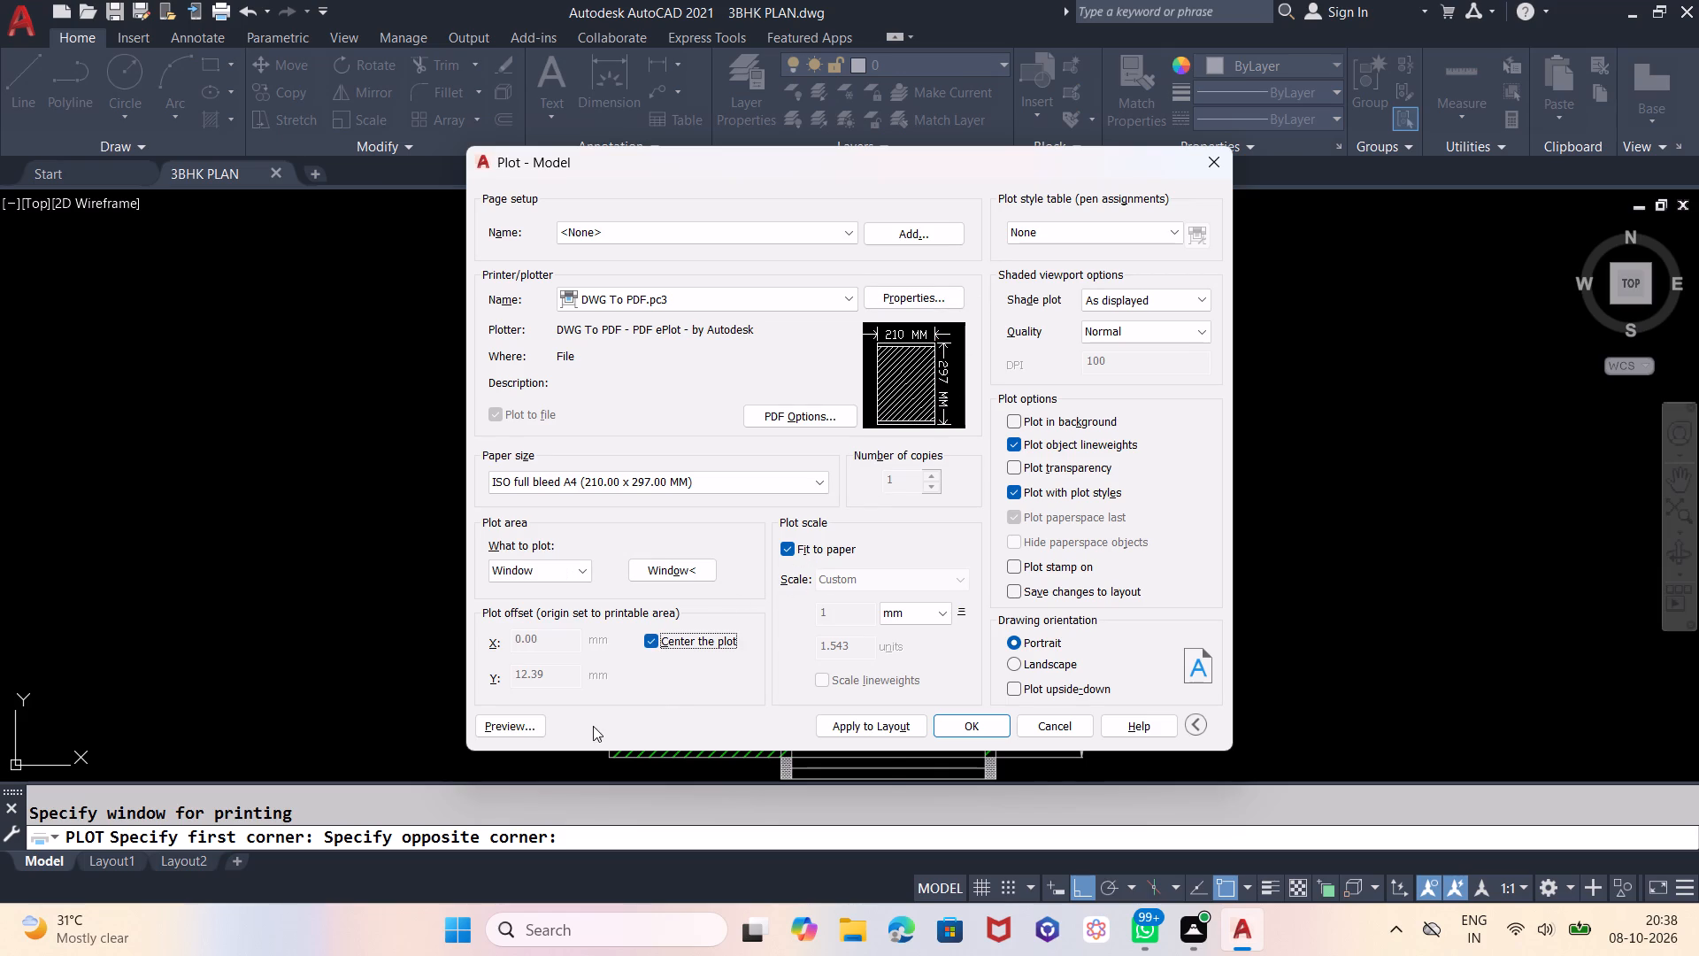
Preview the plot of the floor plan and return to the plot settings.
{"action": "left_click", "coordinate": [487, 722]}
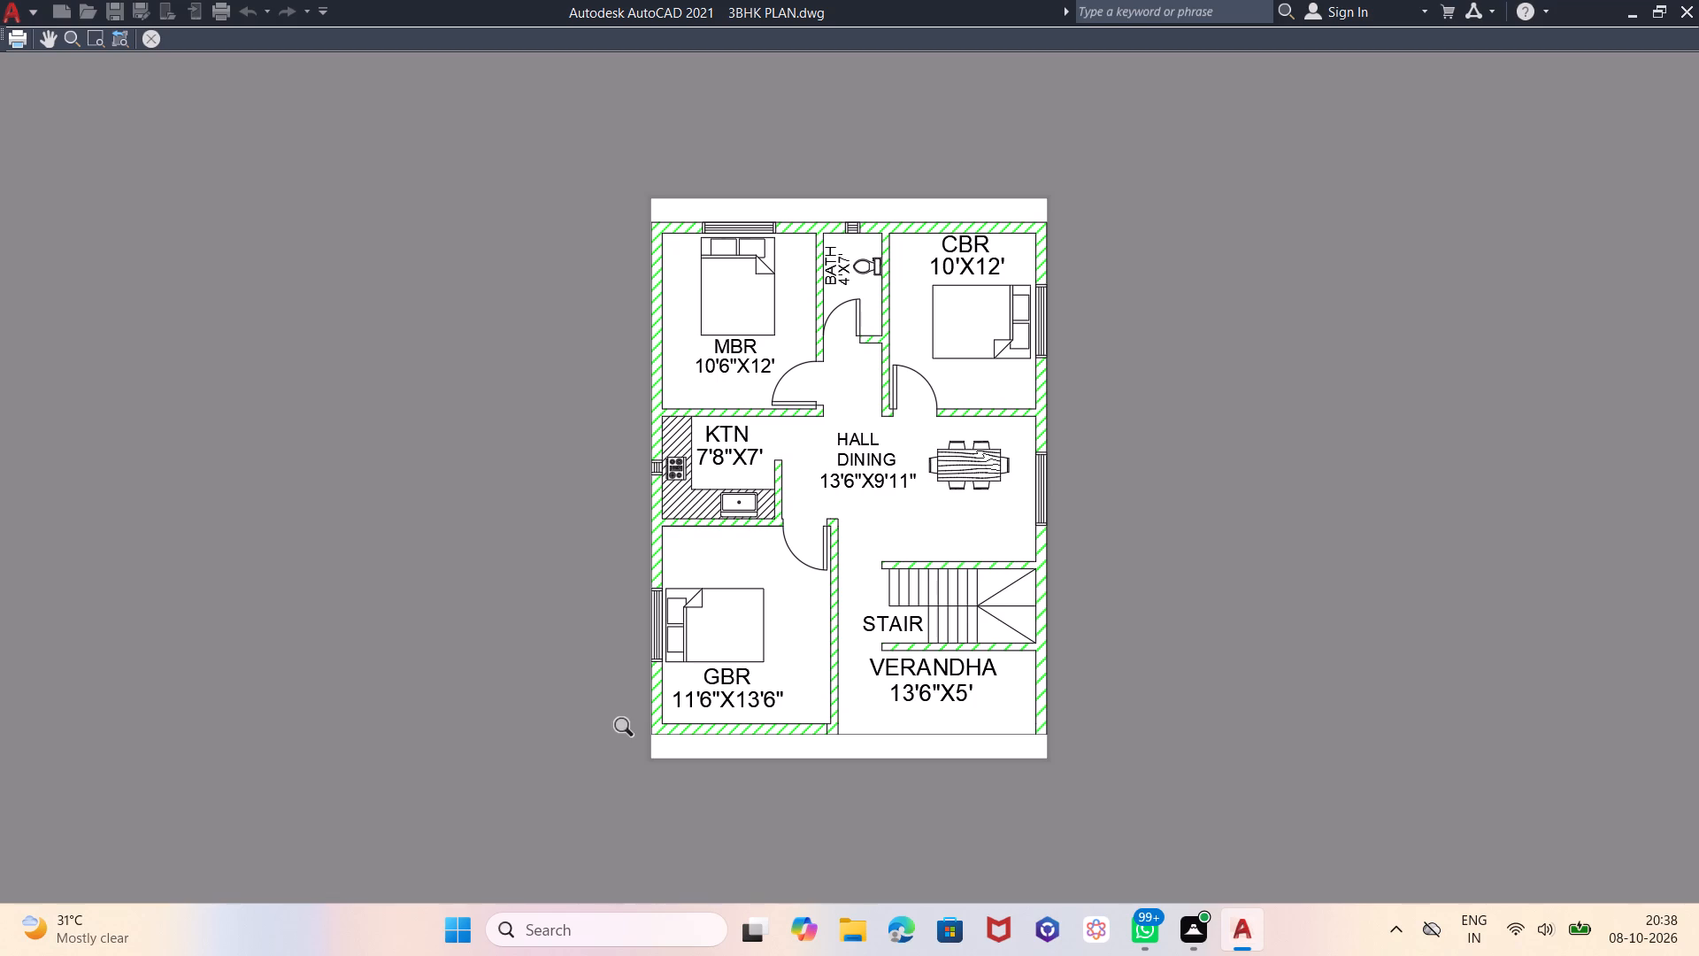
{"action": "left_click", "coordinate": [150, 30]}
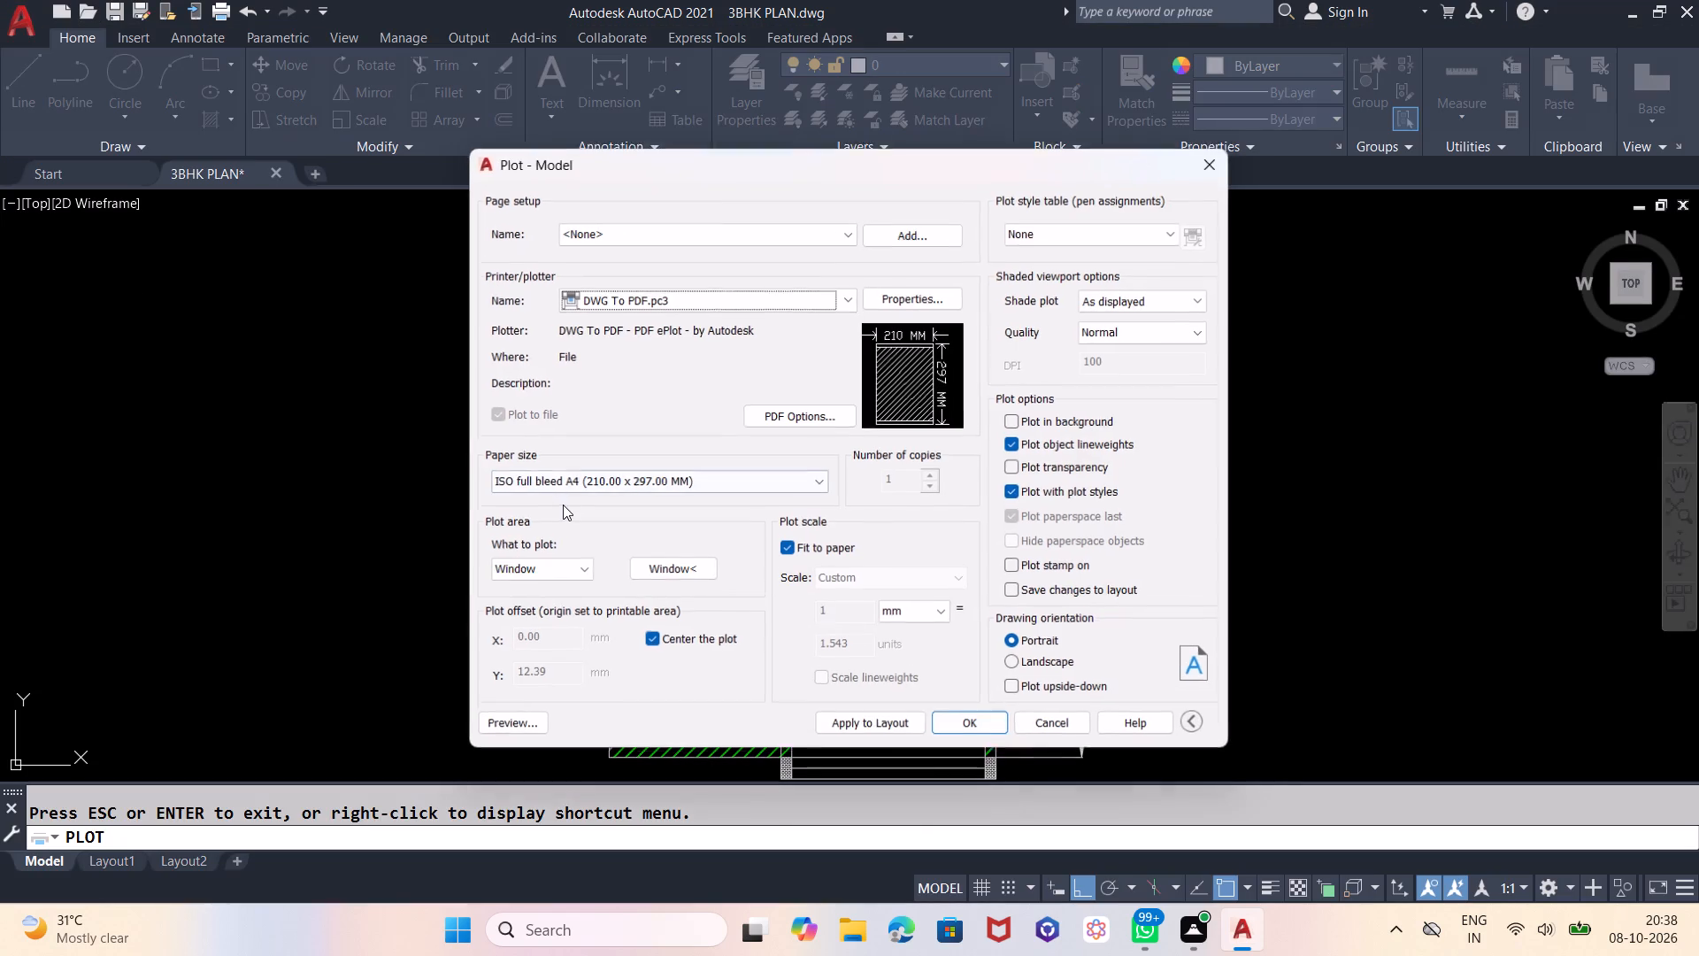
Apply the plot settings to the layout and plot the PDF into the Desktop's WFHCAD folder, keeping the suggested file name.
{"action": "left_click", "coordinate": [891, 721]}
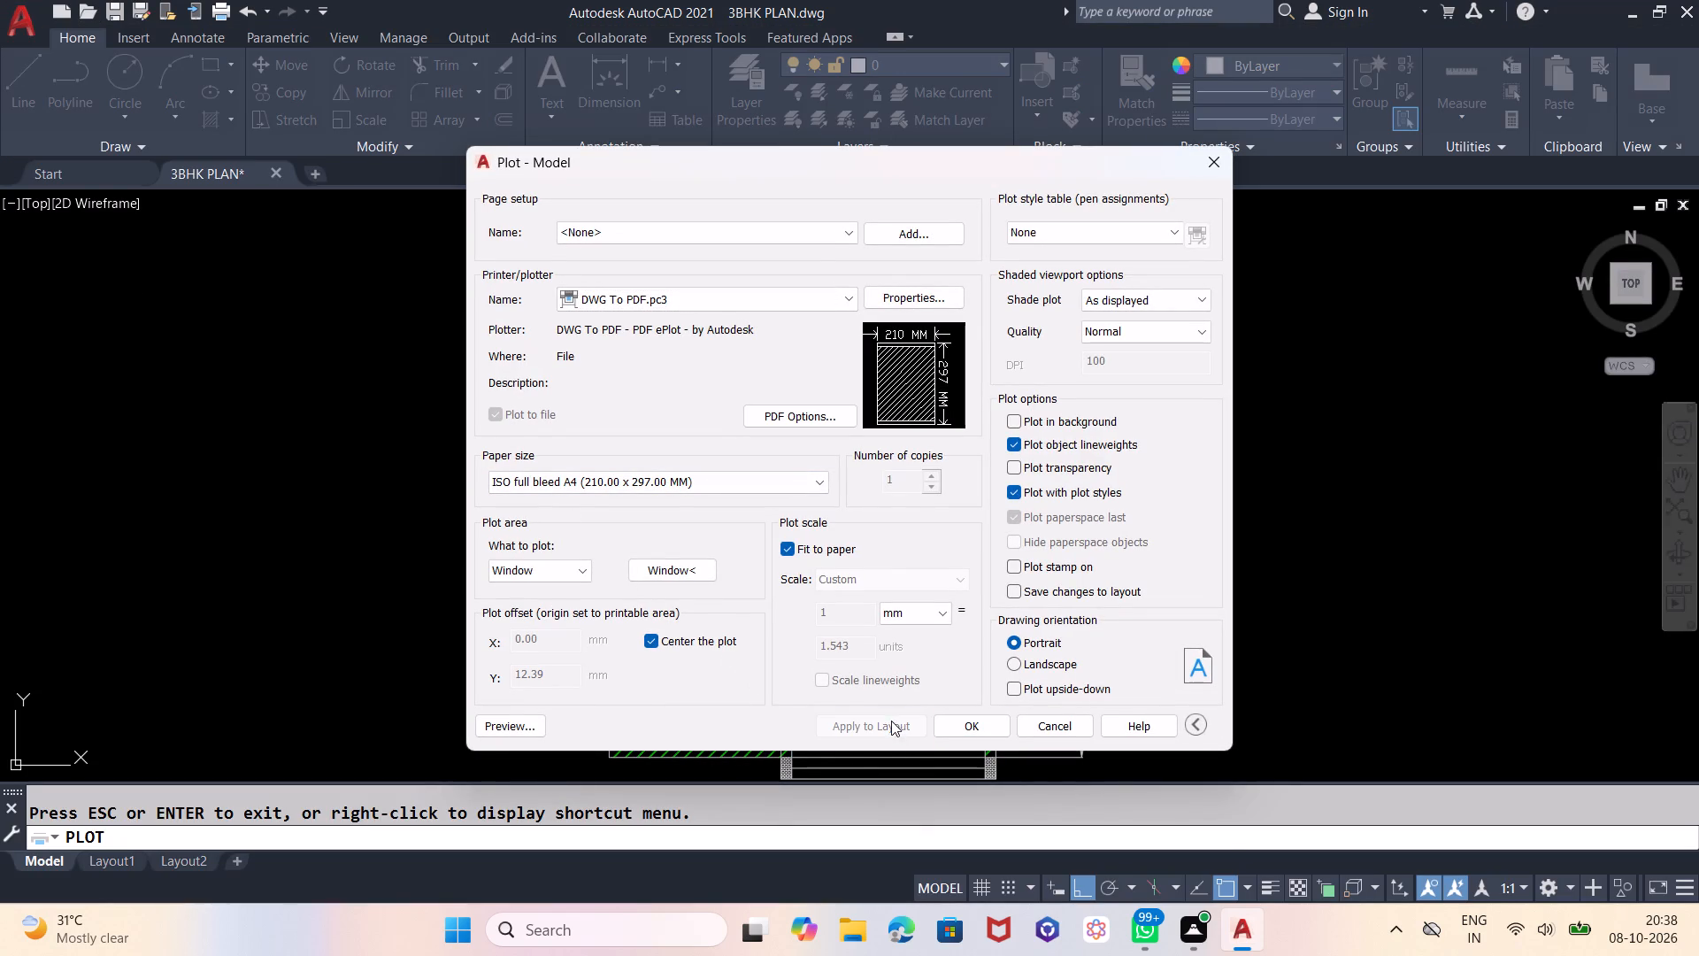
{"action": "left_click", "coordinate": [953, 724]}
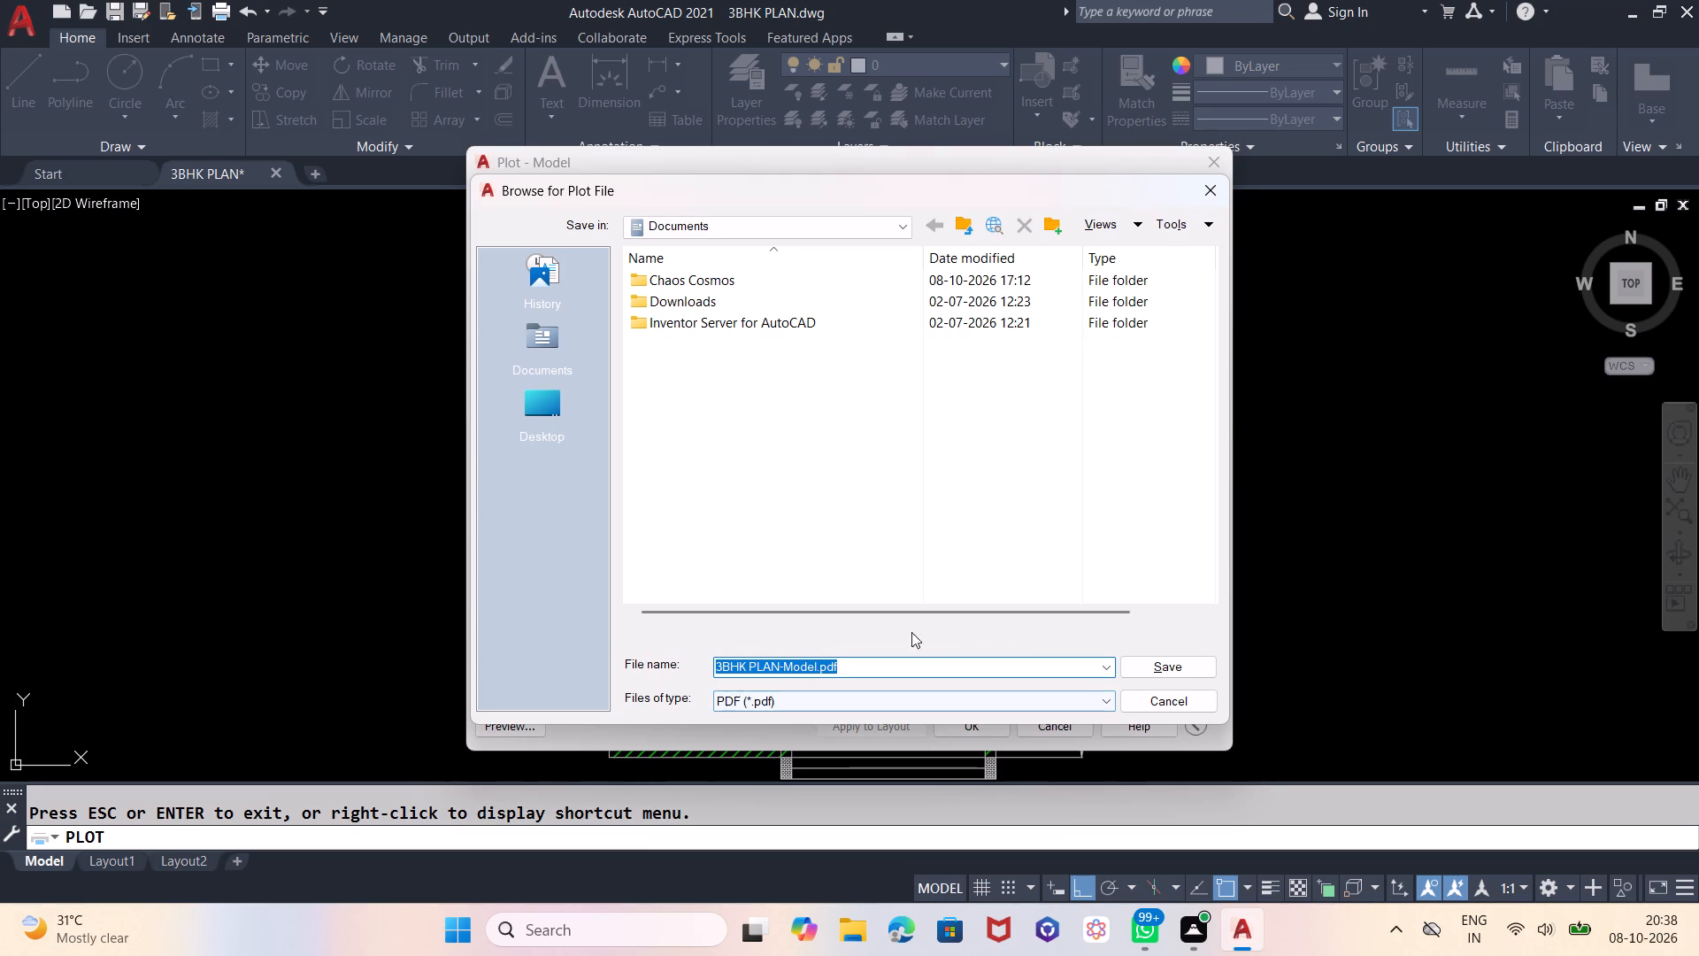
{"action": "left_click", "coordinate": [538, 413]}
{"action": "scroll", "coordinate": [755, 531], "scroll_direction": "down", "scroll_amount": 2}
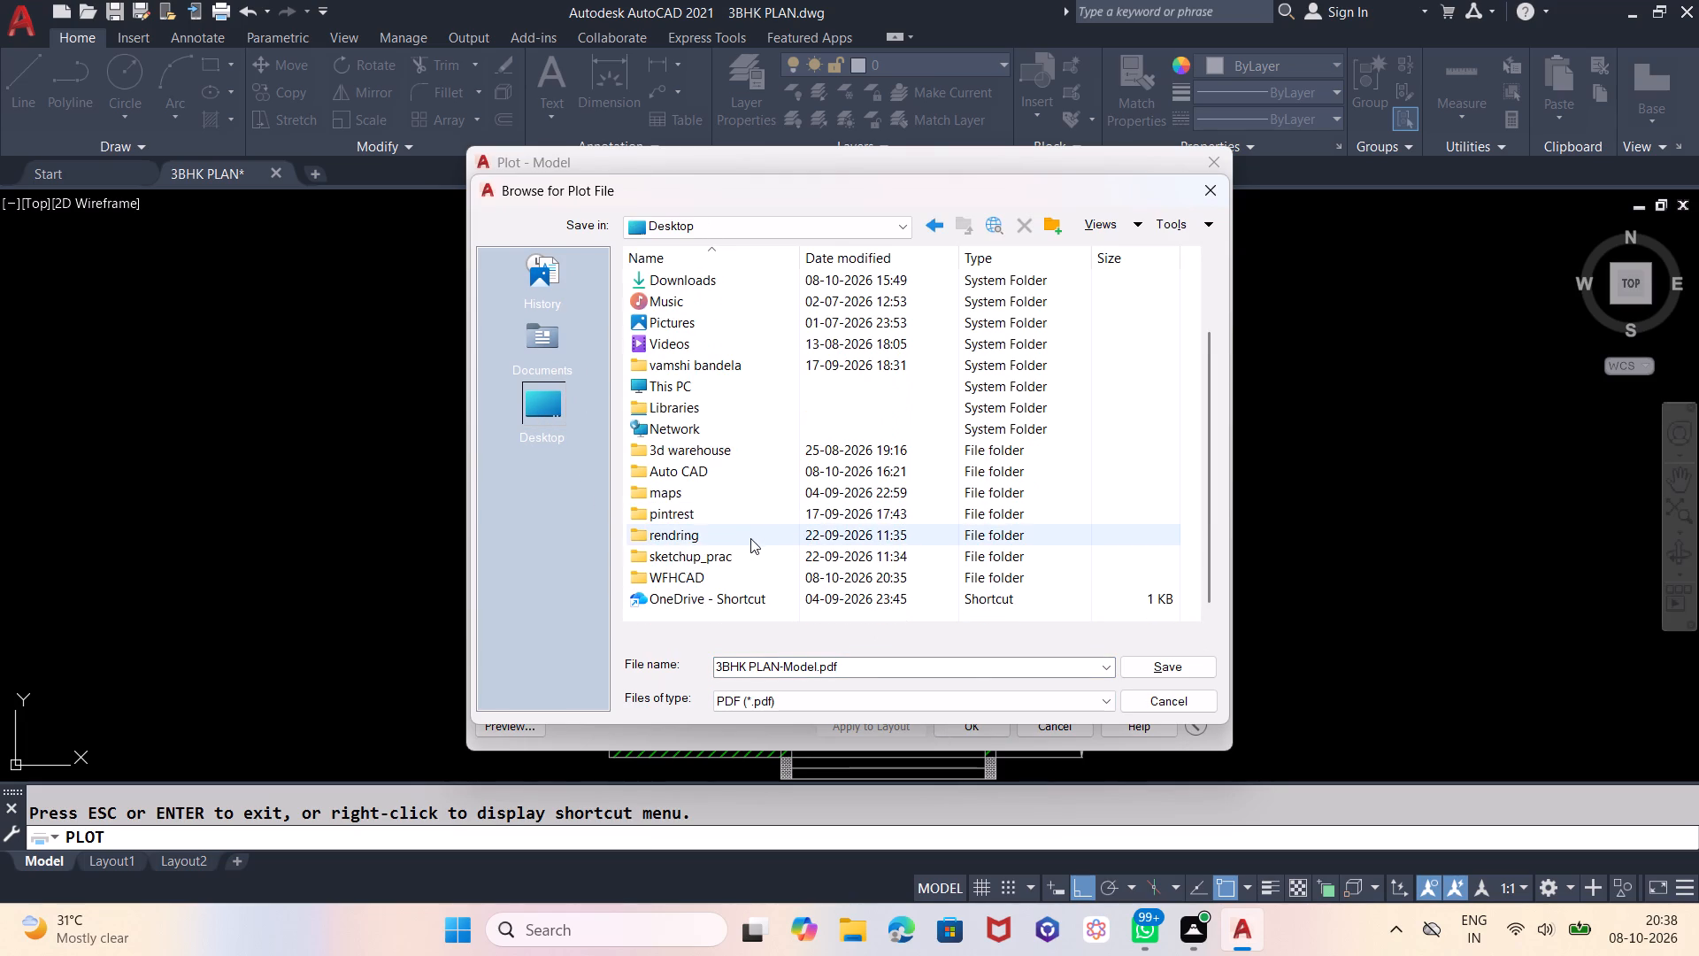
{"action": "left_click", "coordinate": [716, 567]}
{"action": "double_click", "coordinate": [715, 570]}
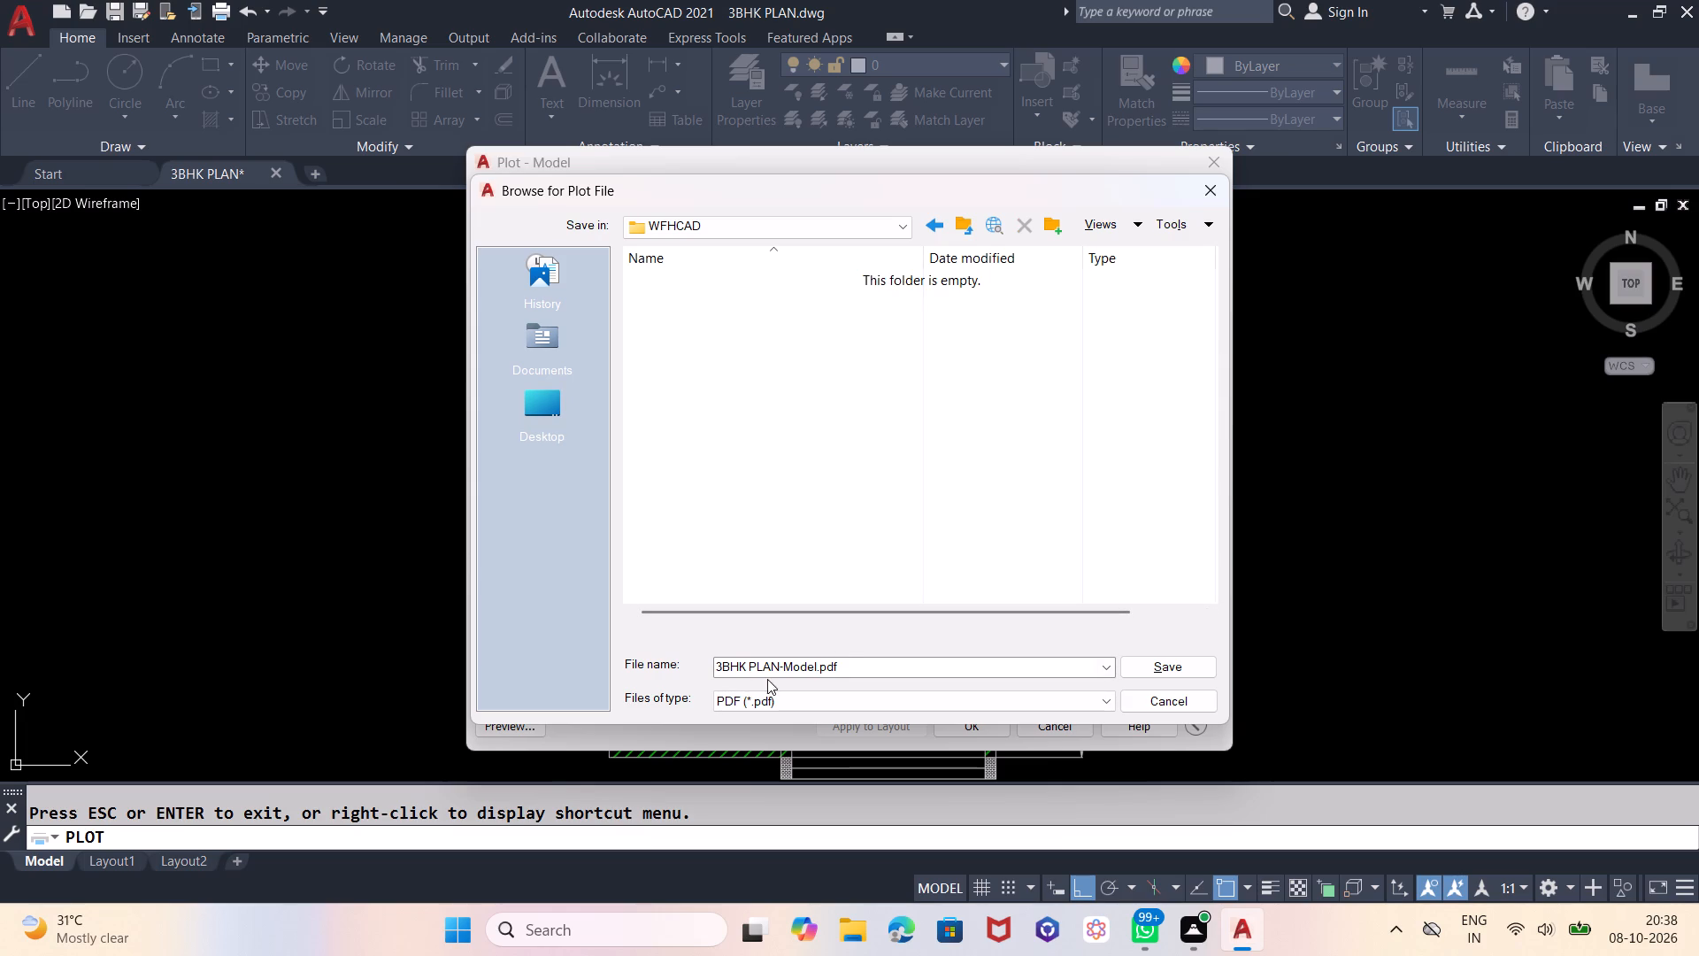
{"action": "left_click", "coordinate": [1143, 669]}
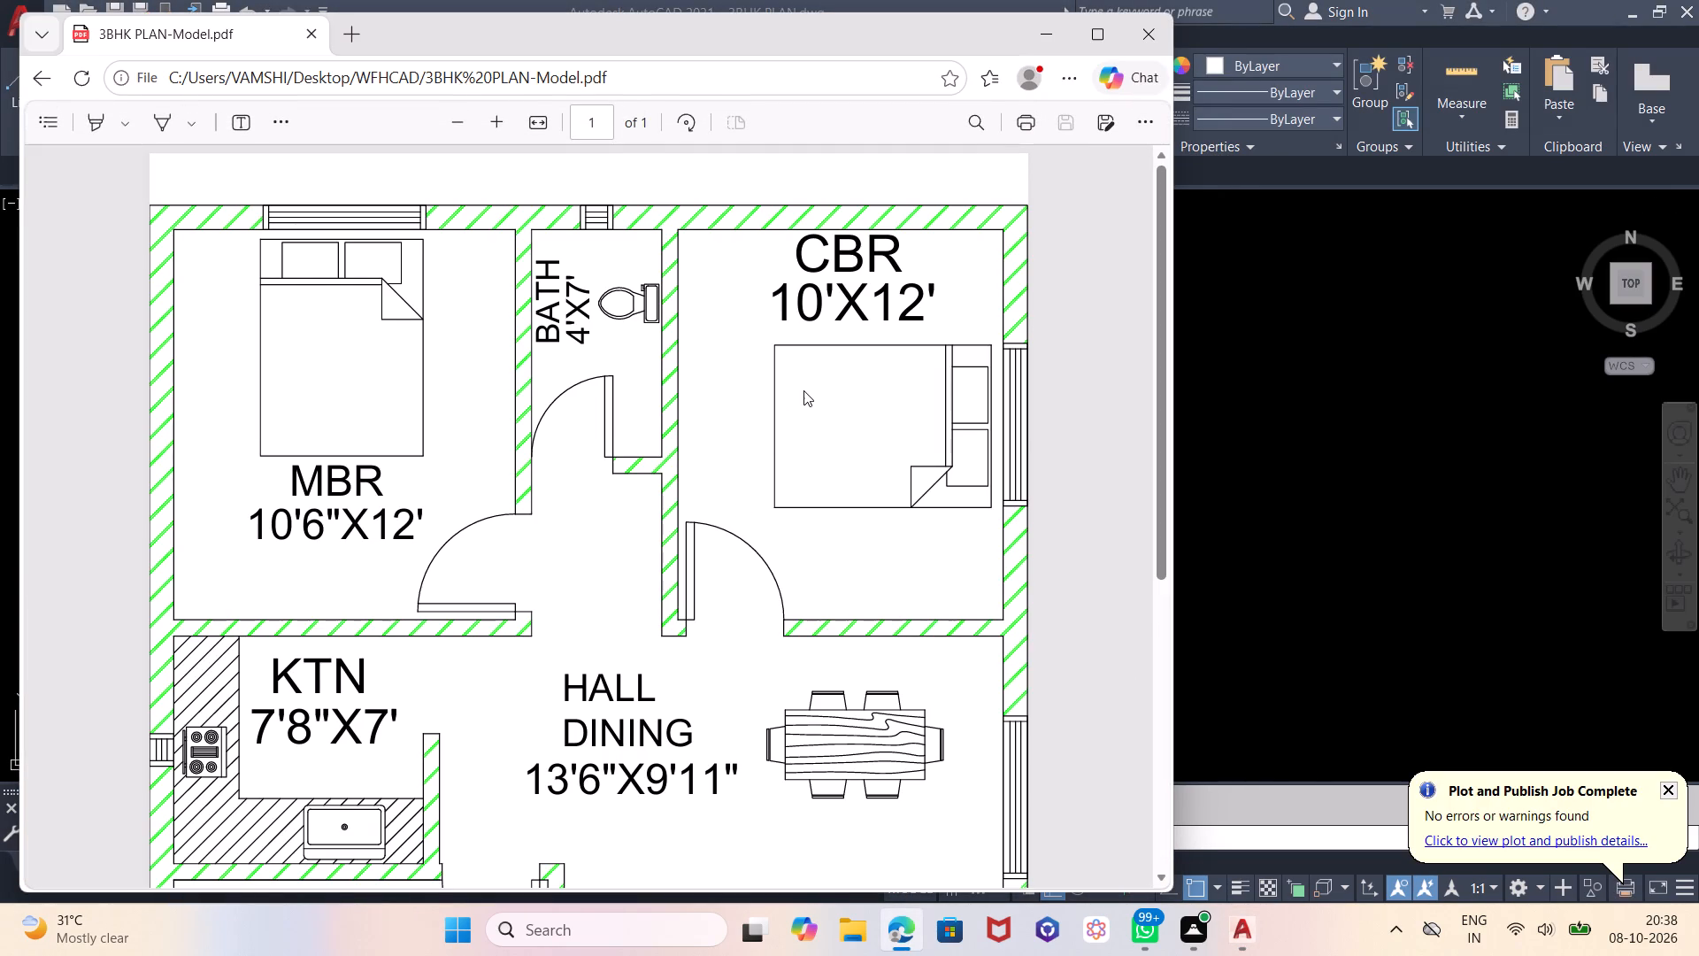
Look over the whole plotted PDF floor plan in Microsoft Edge, then close it and dismiss the plot notification in AutoCAD.
{"action": "scroll", "coordinate": [804, 390], "scroll_direction": "down", "scroll_amount": 5}
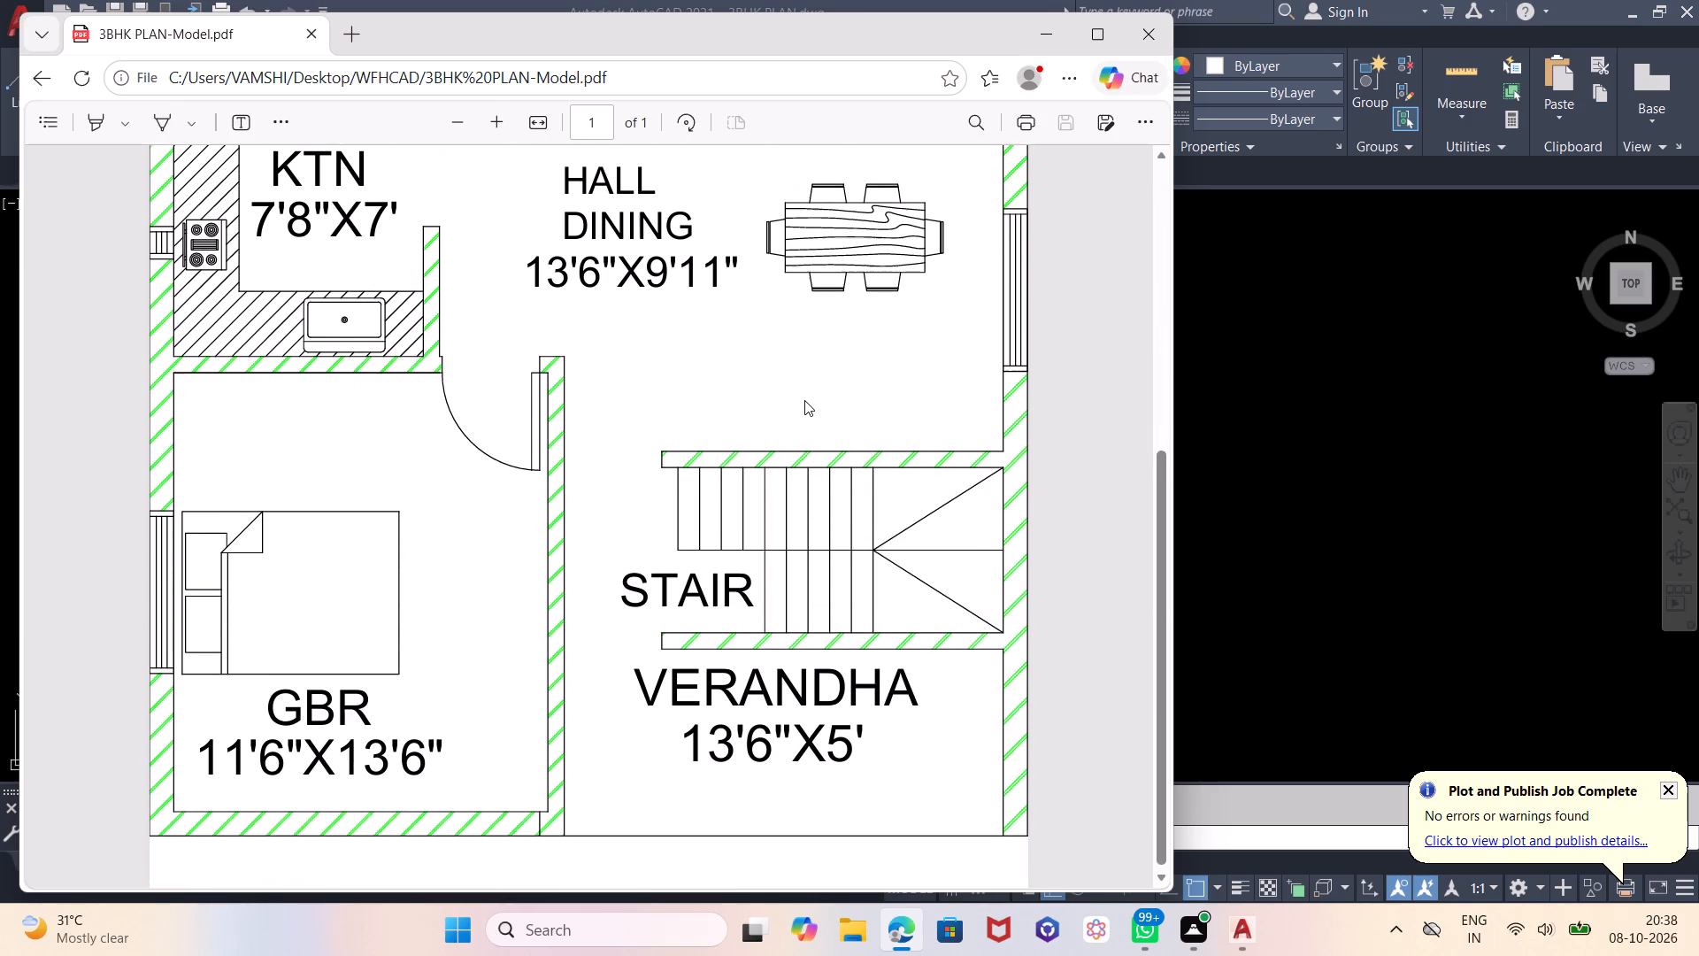
{"action": "scroll", "coordinate": [804, 405], "scroll_direction": "down", "scroll_amount": 2}
{"action": "scroll", "coordinate": [798, 410], "scroll_direction": "up", "scroll_amount": 3}
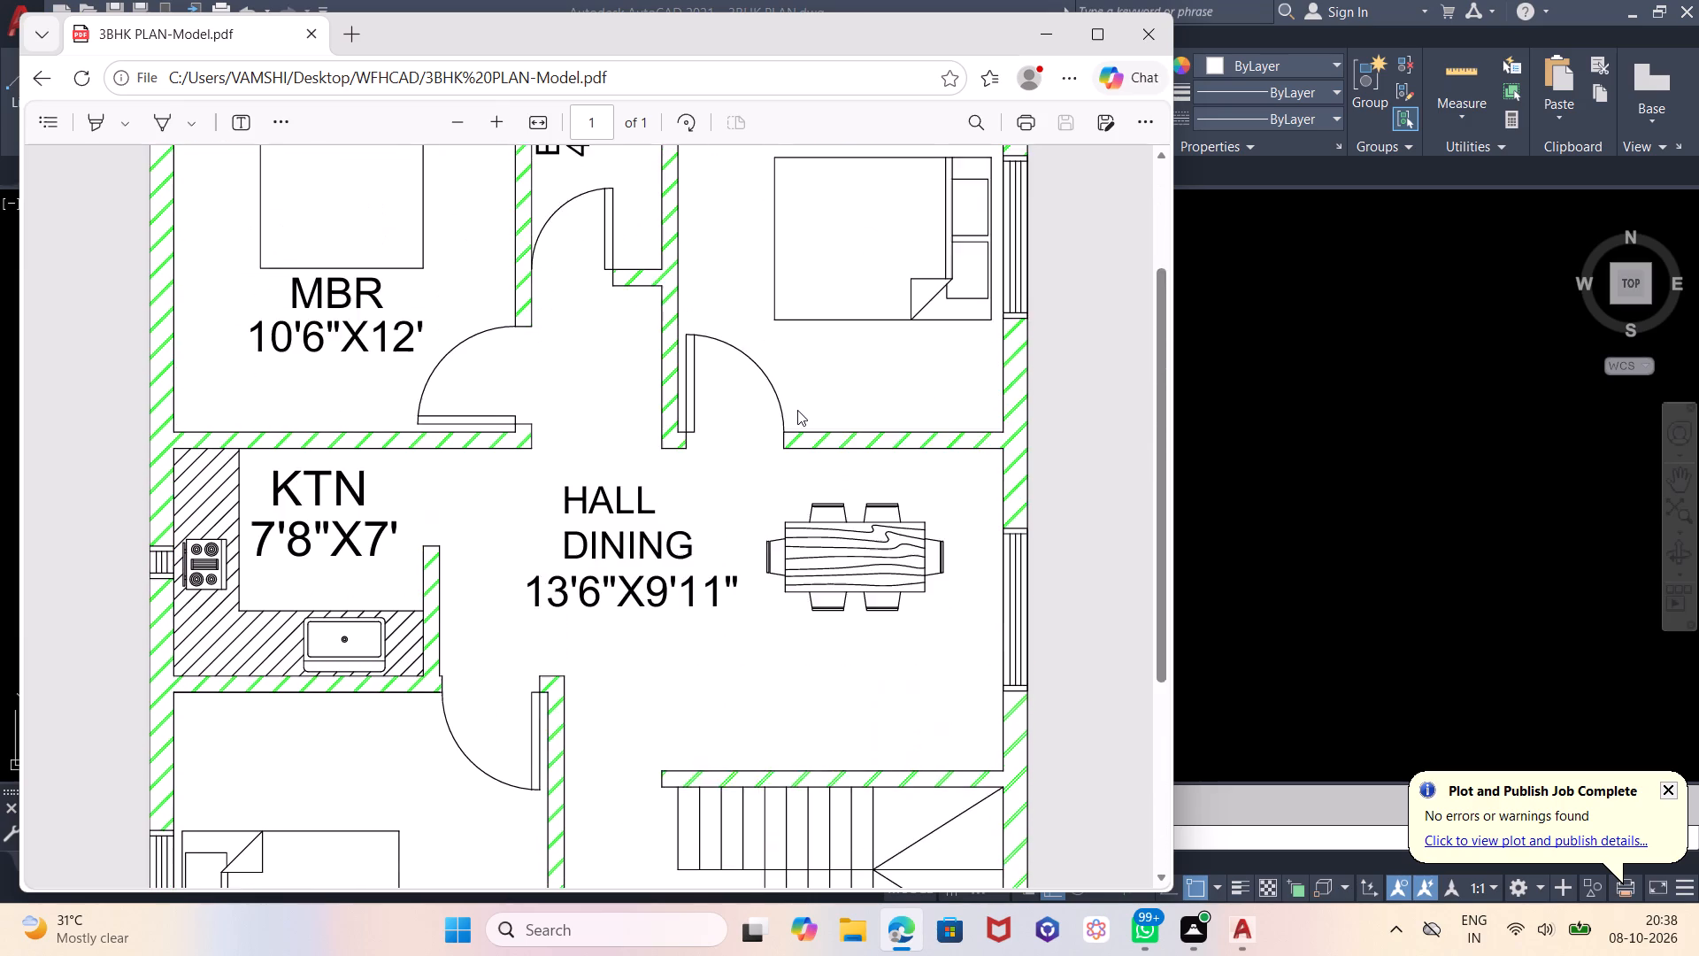
{"action": "scroll", "coordinate": [797, 410], "scroll_direction": "up", "scroll_amount": 4}
{"action": "left_click", "coordinate": [1165, 30]}
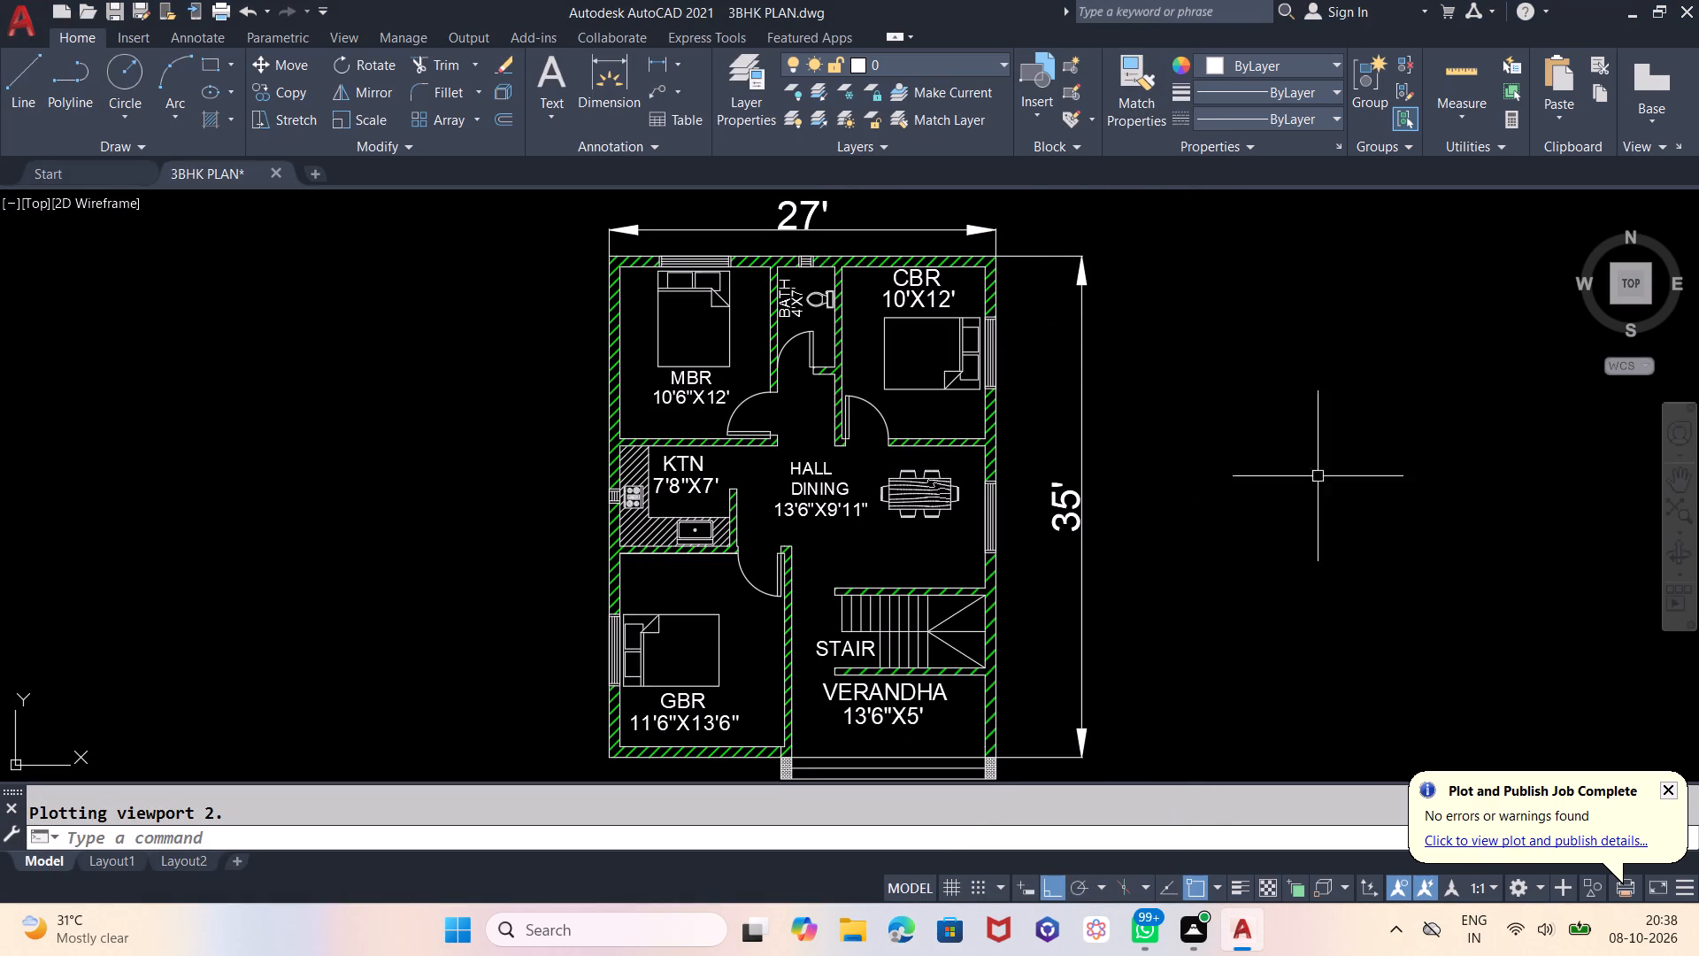
{"action": "left_click", "coordinate": [1669, 787]}
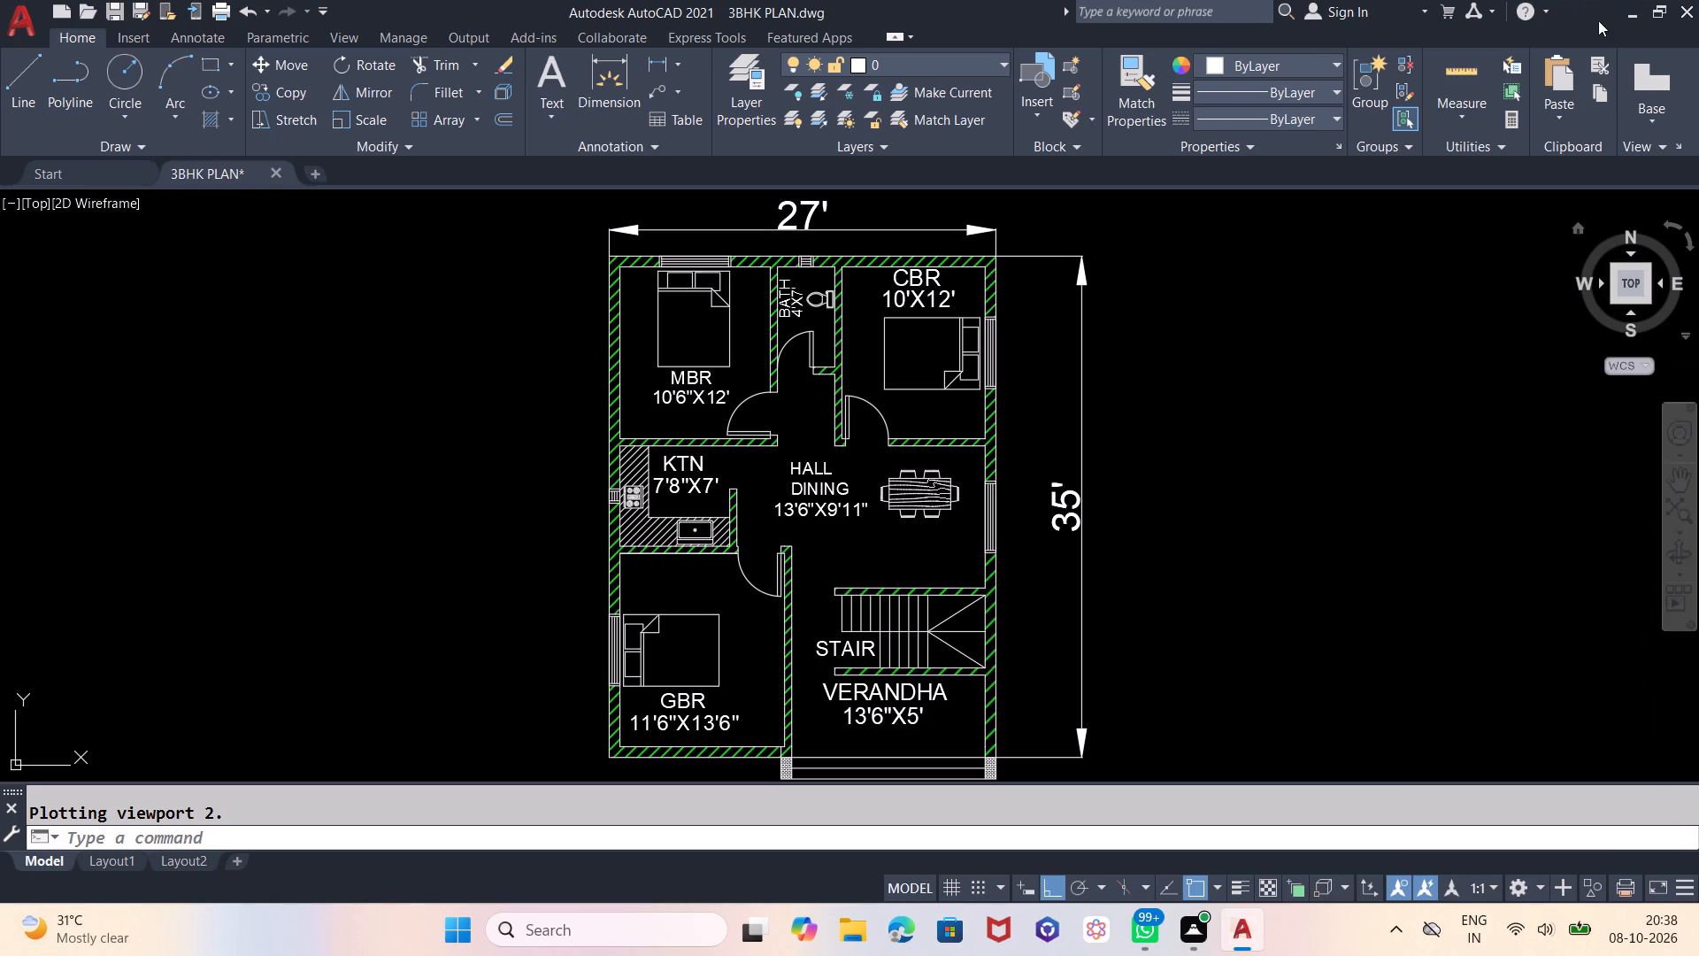
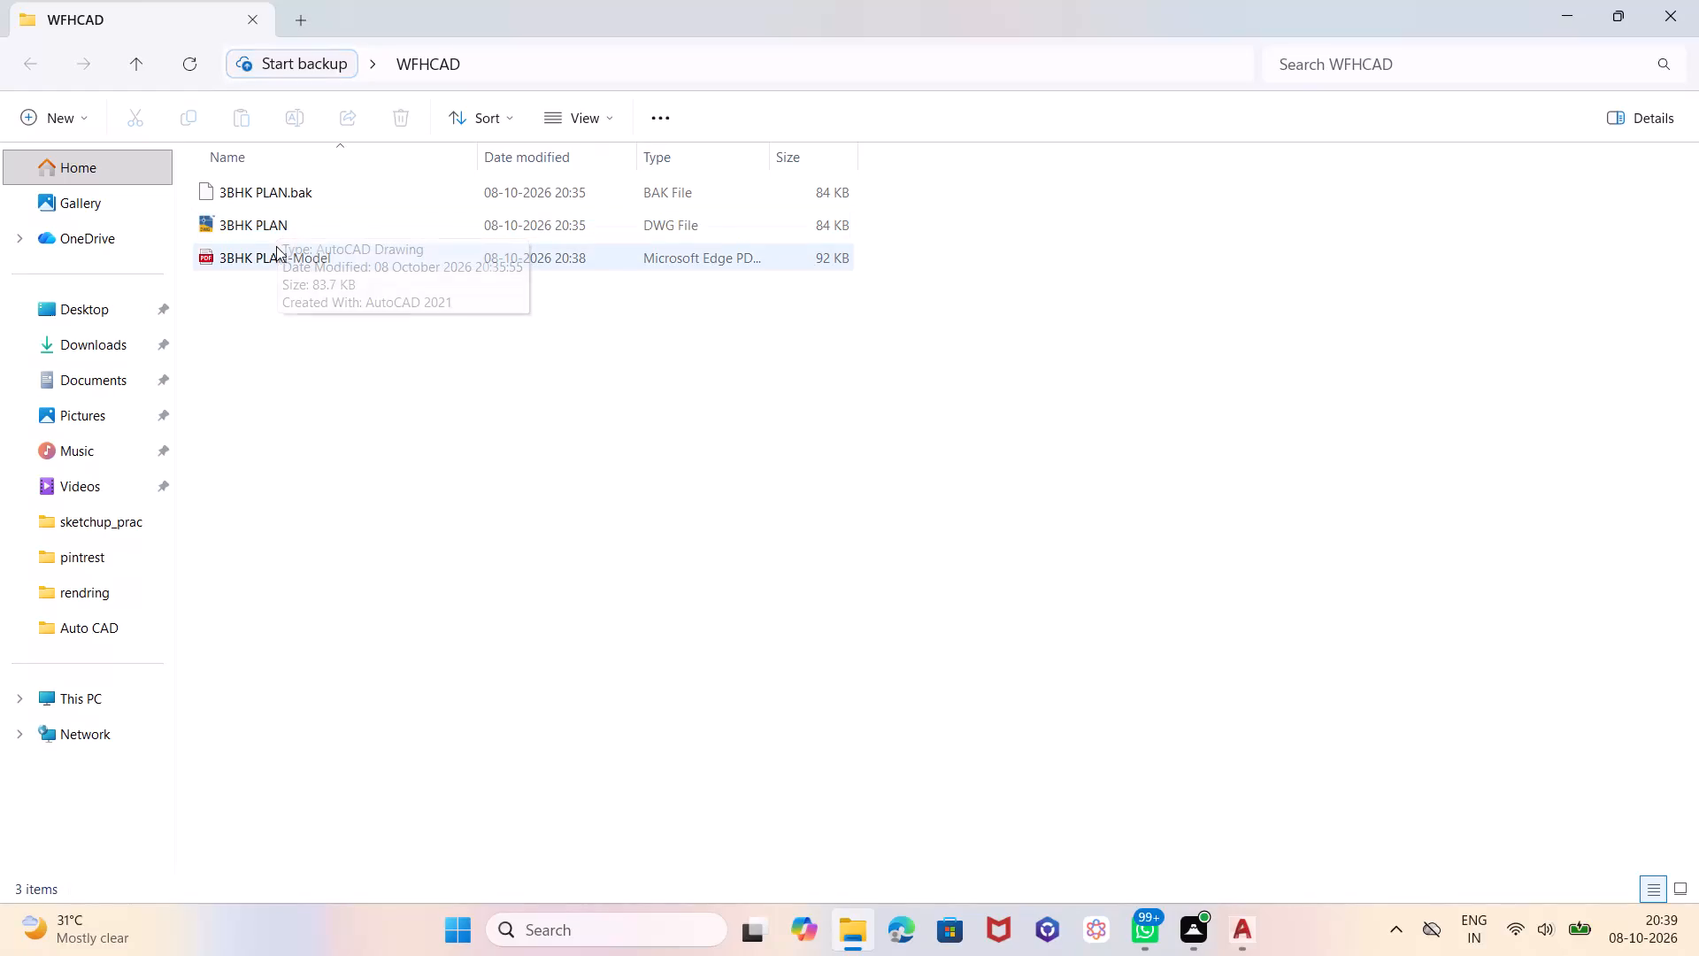
Open the 3BHK PLAN-Model PDF from the WFHCAD folder to view the plotted floor plan, and close it.
{"action": "double_click", "coordinate": [257, 254]}
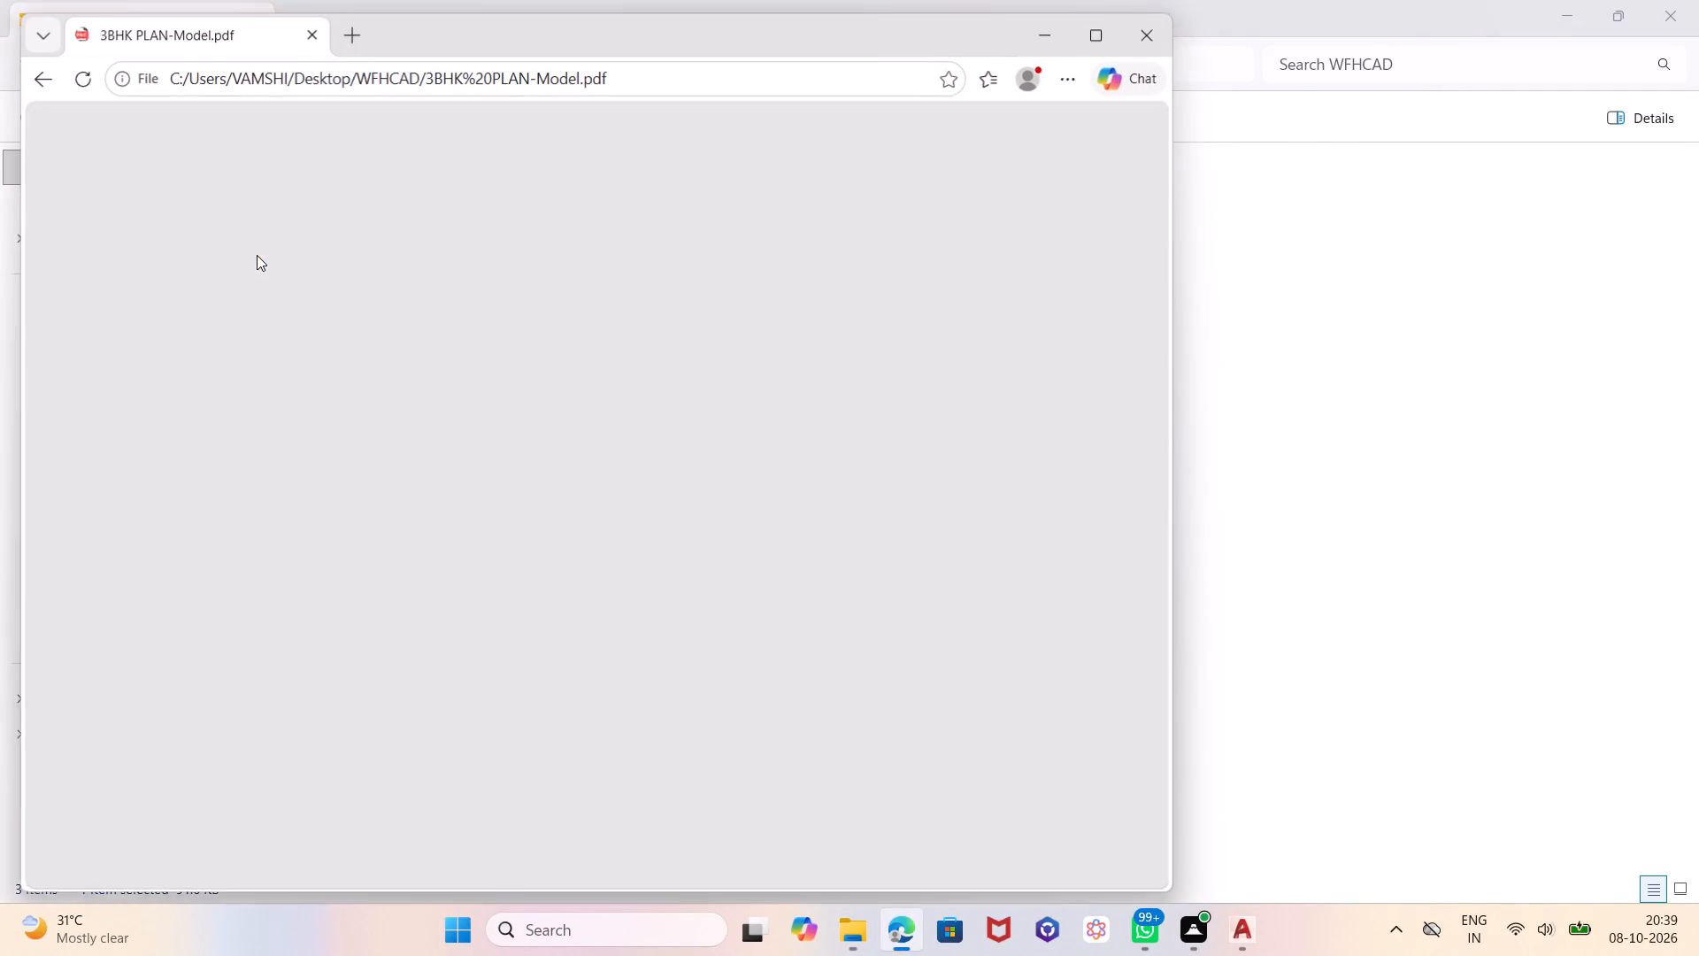
{"action": "left_click", "coordinate": [1137, 34]}
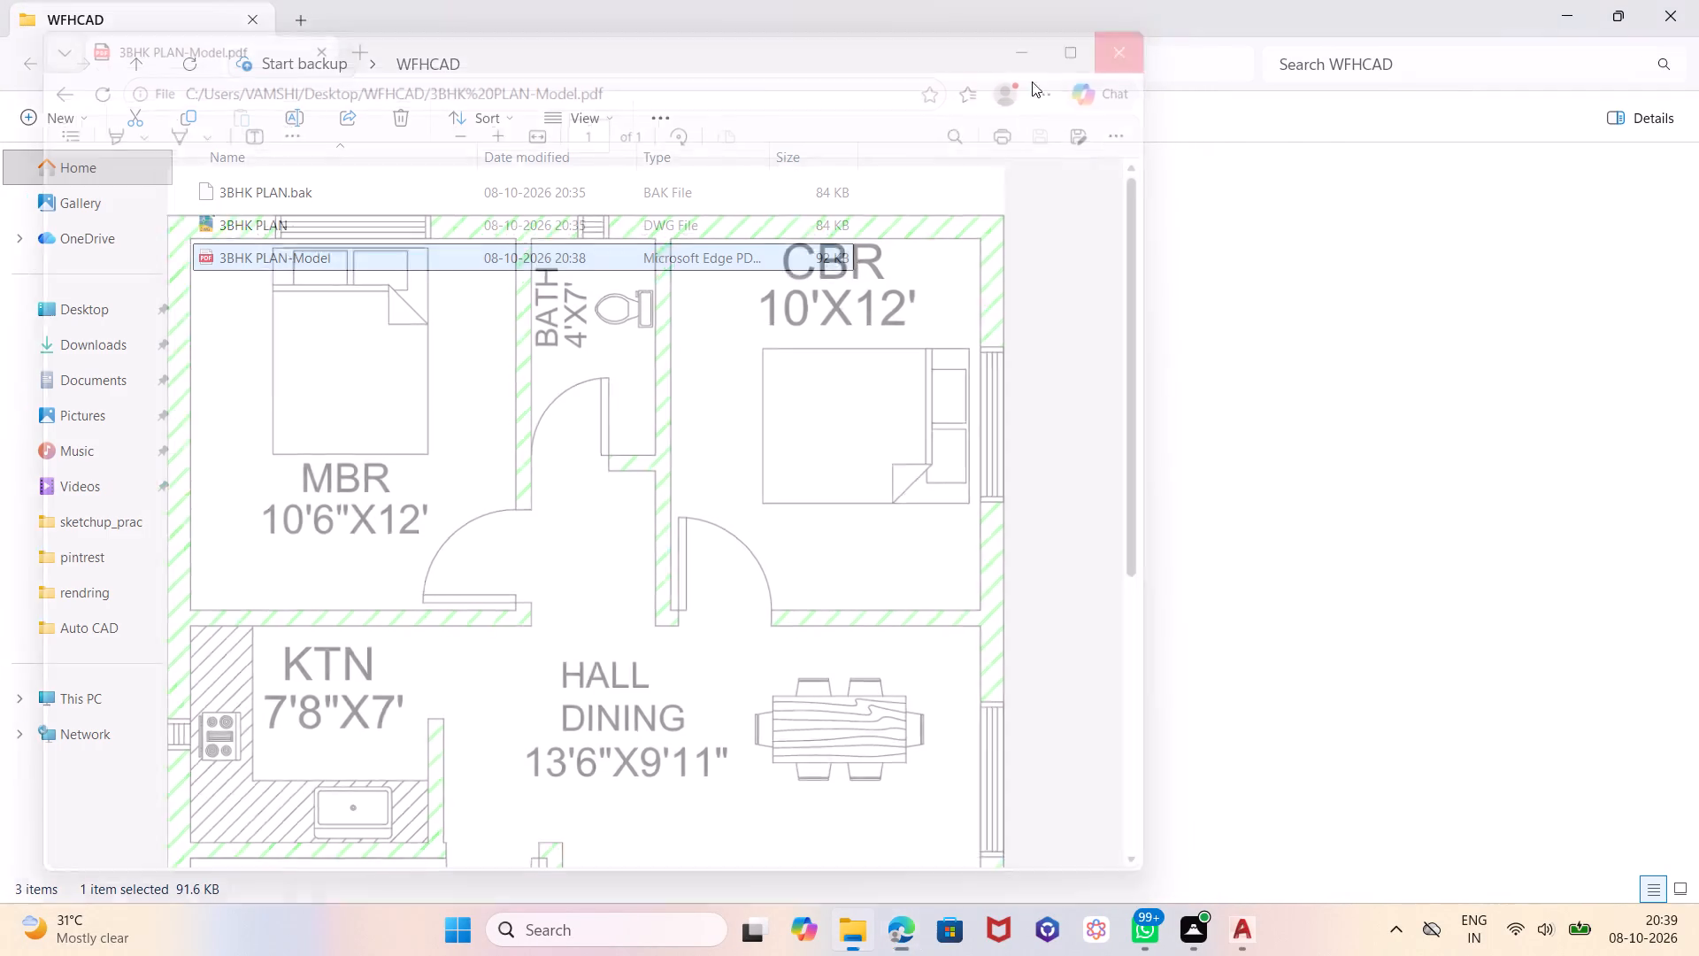
Open the 3BHK PLAN drawing file in AutoCAD to view the floor plan, and minimise its window.
{"action": "double_click", "coordinate": [333, 236]}
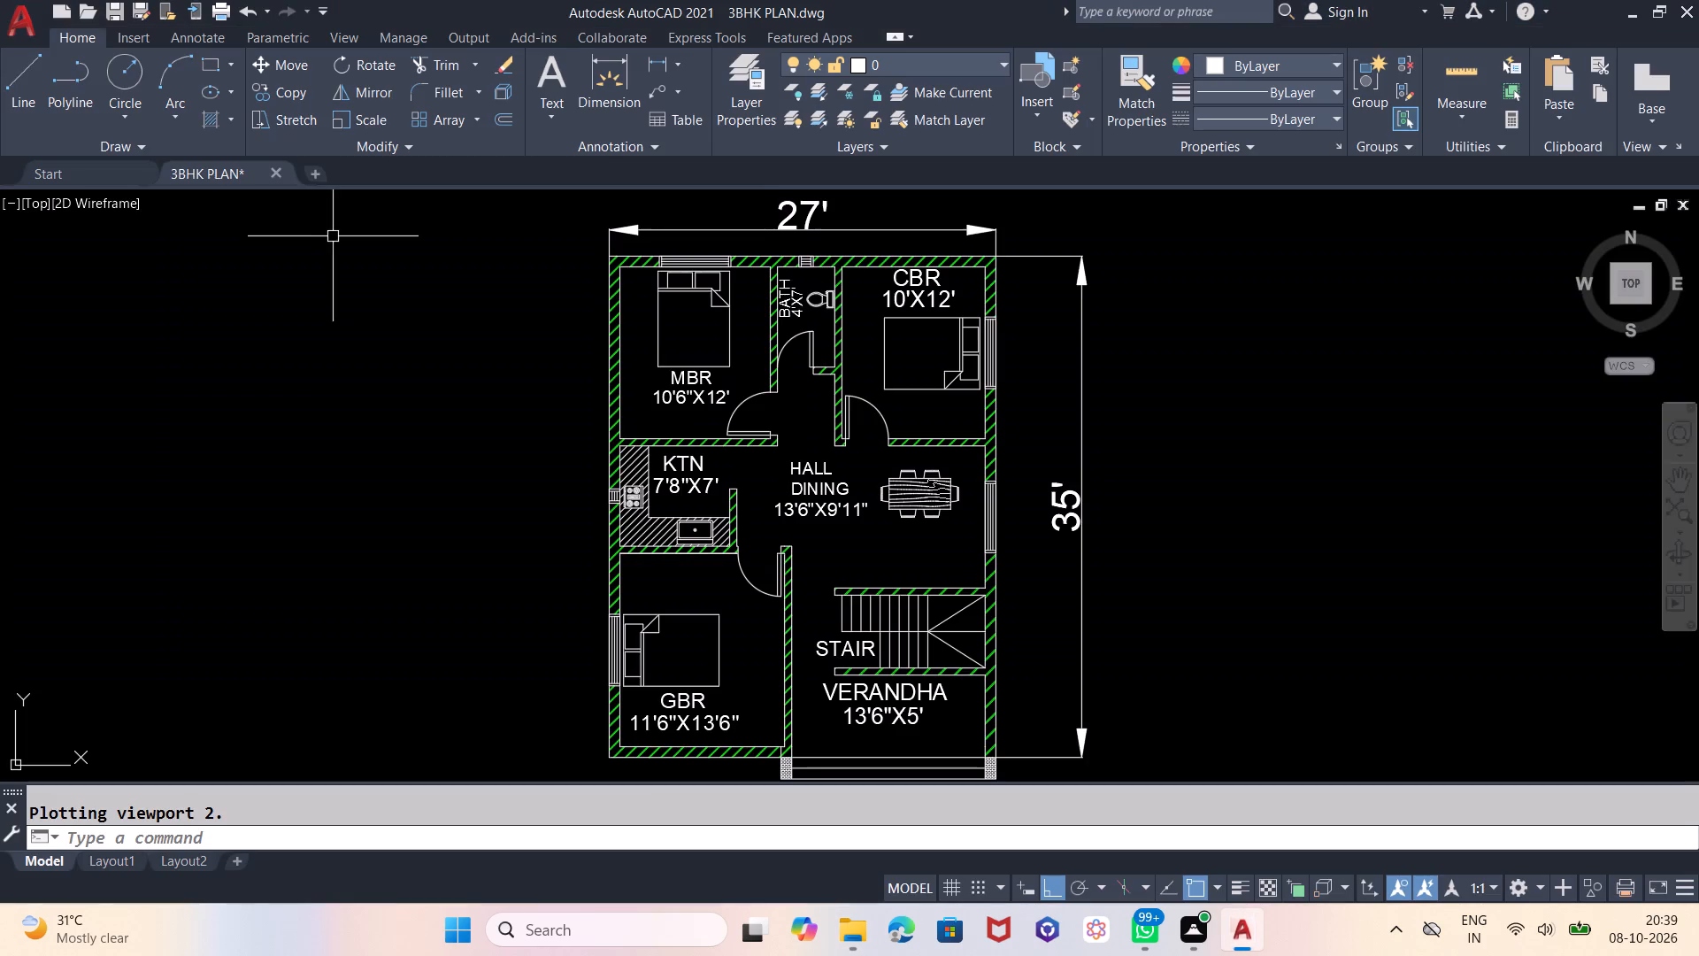
{"action": "left_click", "coordinate": [1631, 12]}
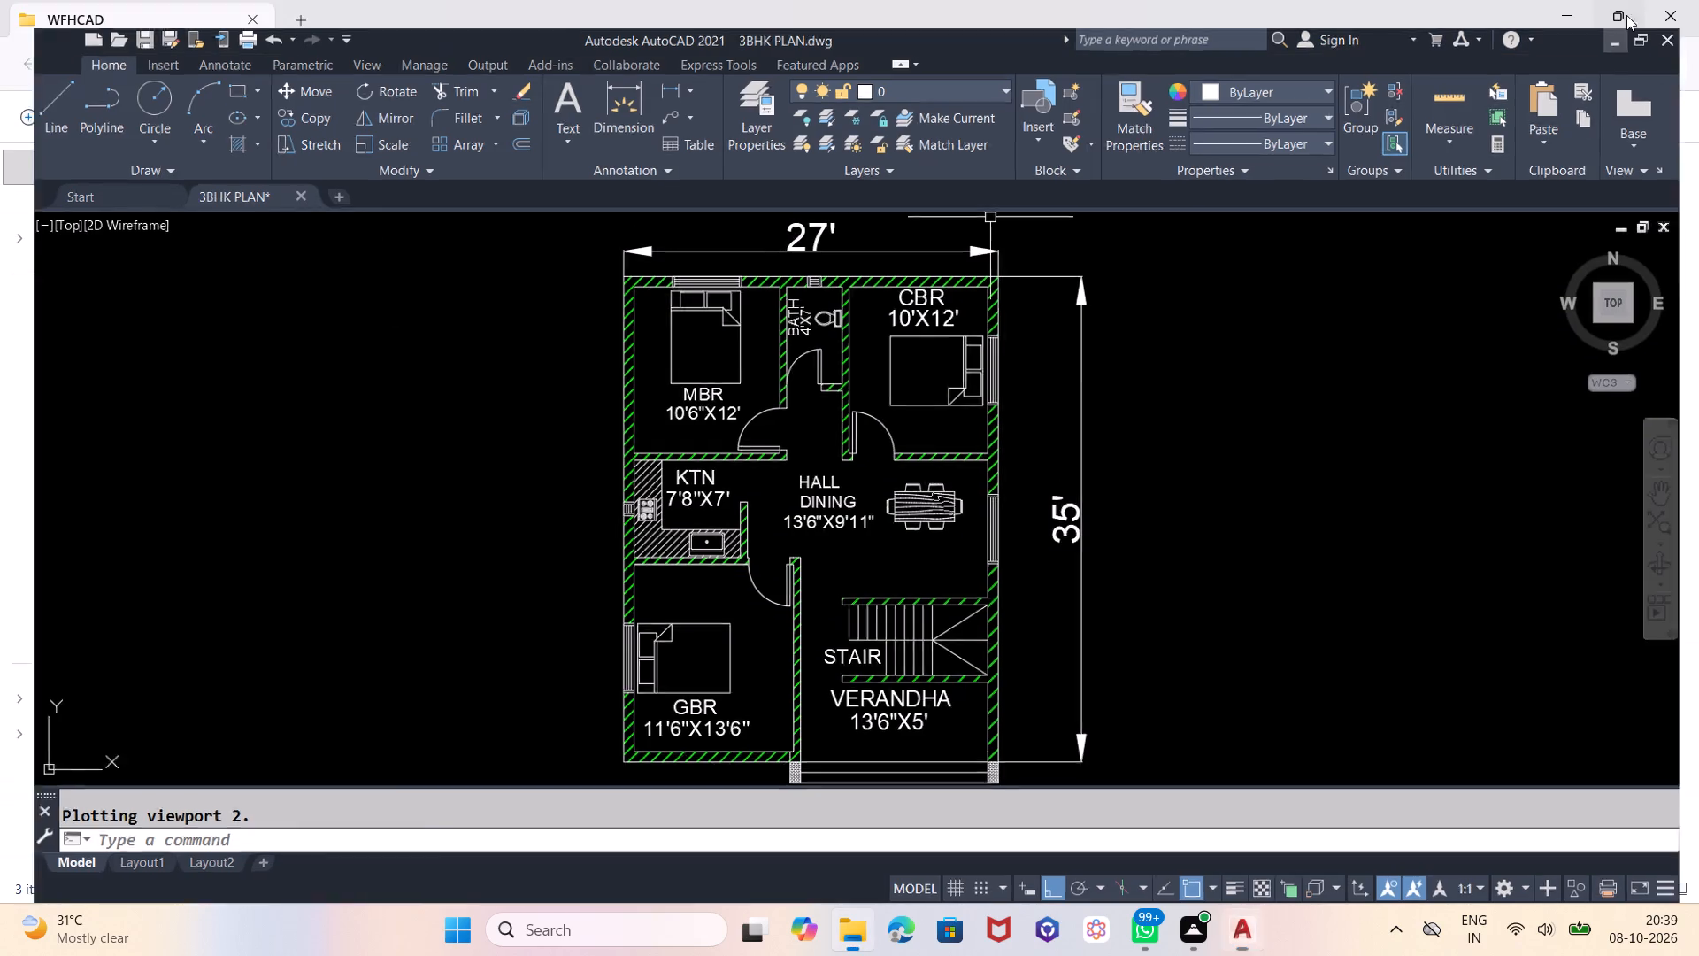